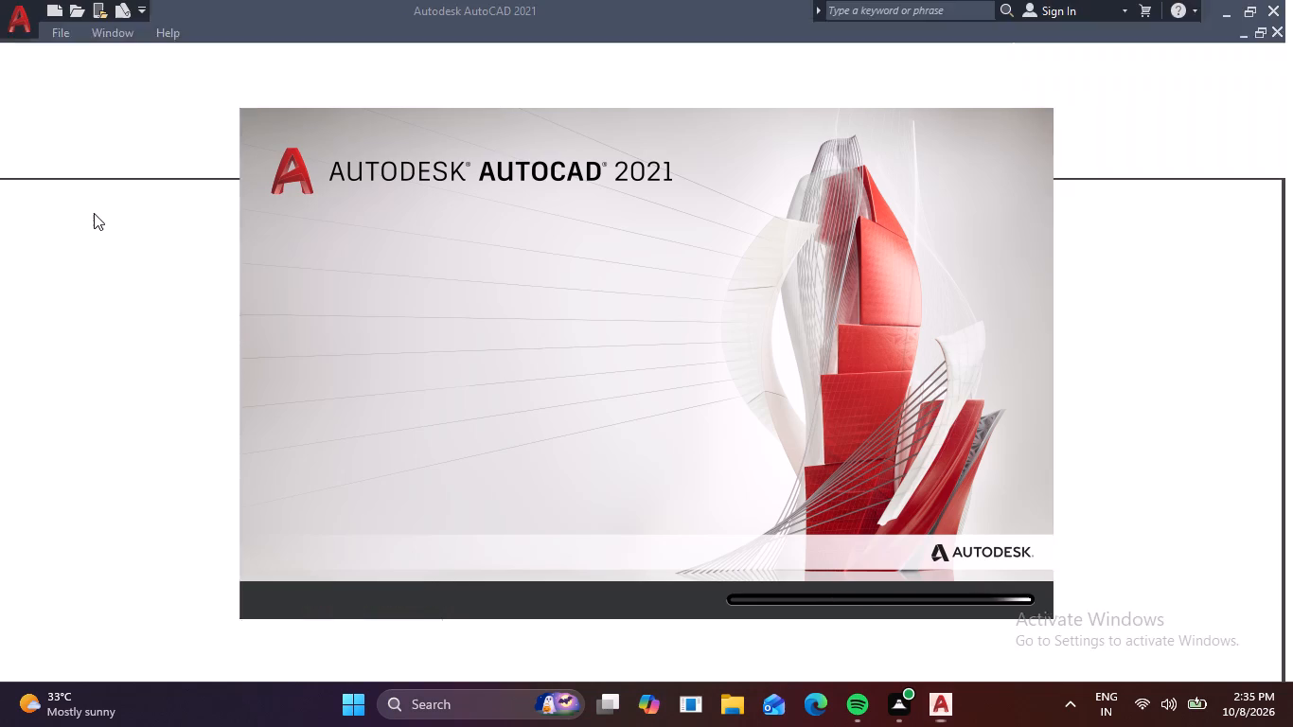
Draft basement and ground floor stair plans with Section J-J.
Turn off the background grid display in the new drawing.
click(181, 309)
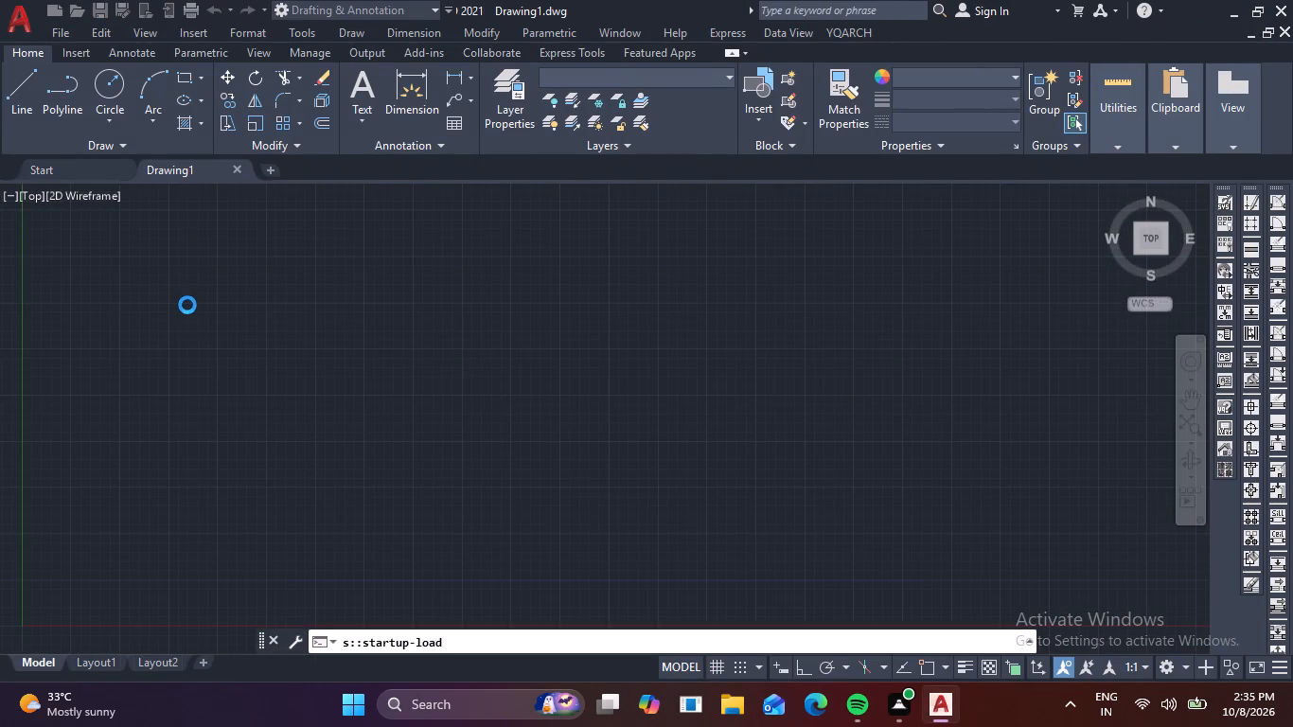
key(F7)
Configure the drawing units to the Engineering length type with a precision of 0'-0".
text(un)
key(space)
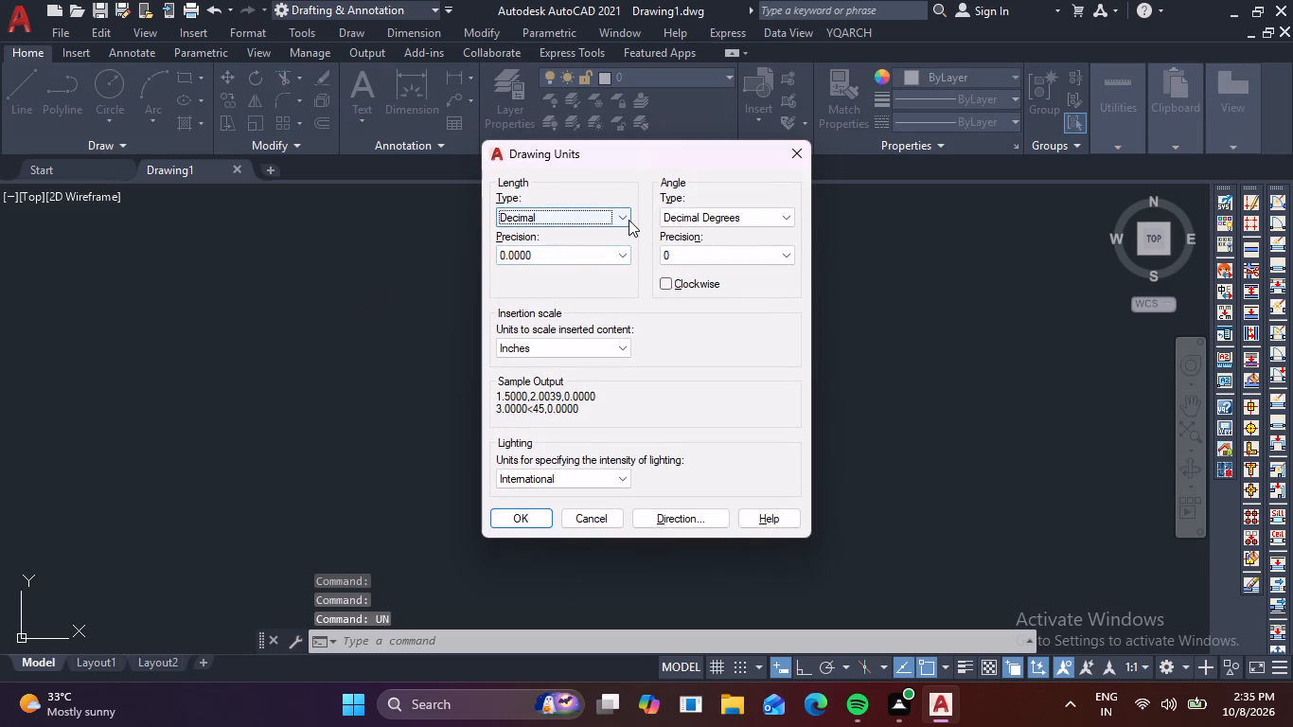
click(629, 220)
click(578, 261)
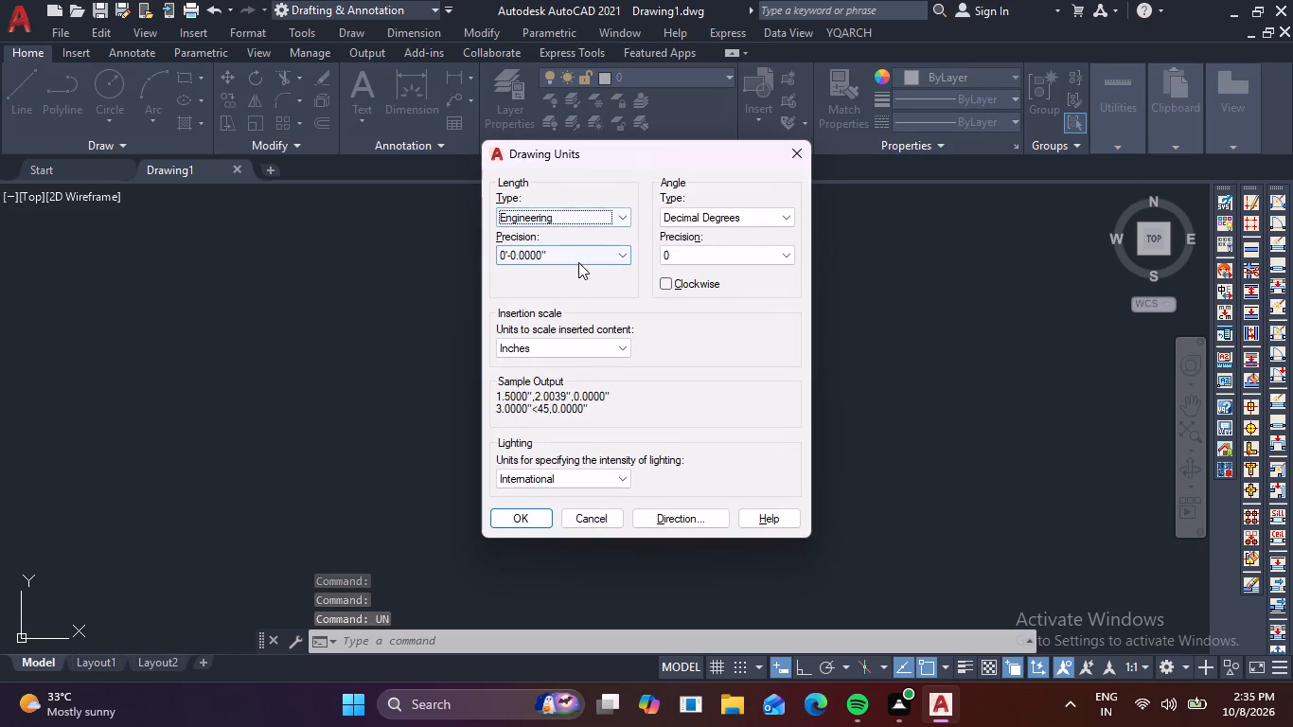
click(587, 264)
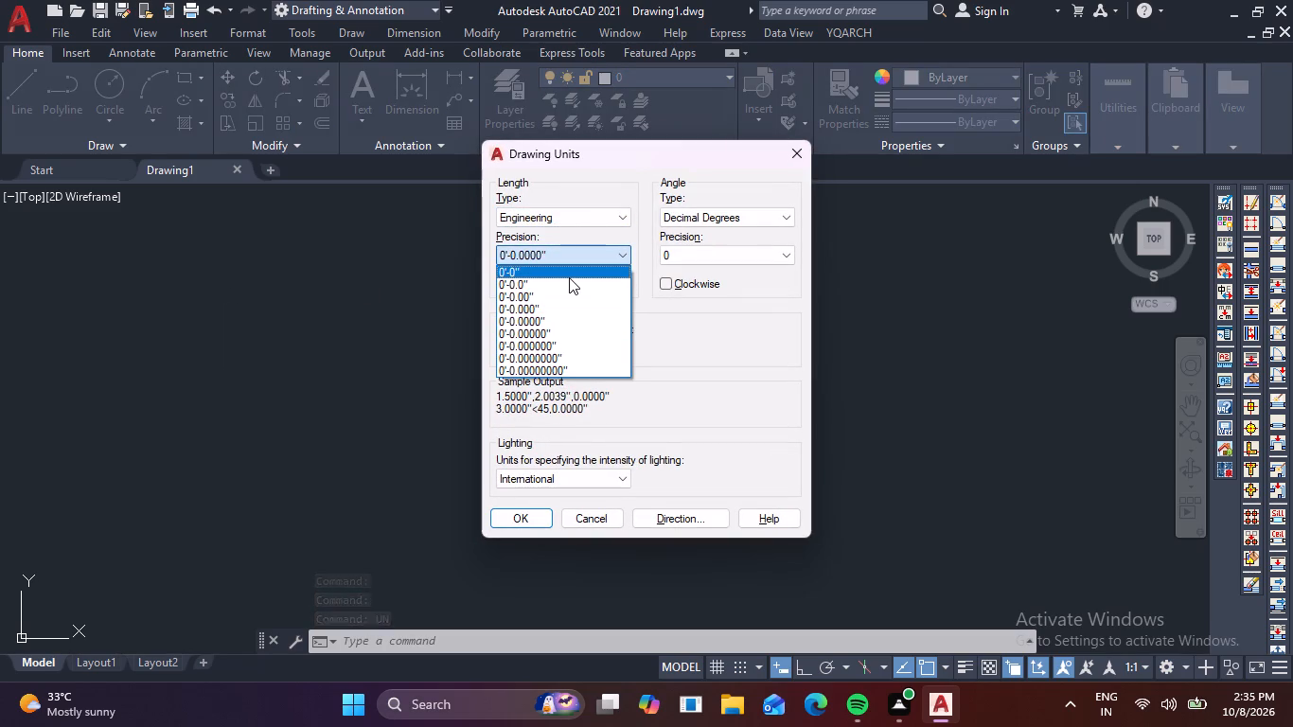
click(576, 266)
click(531, 512)
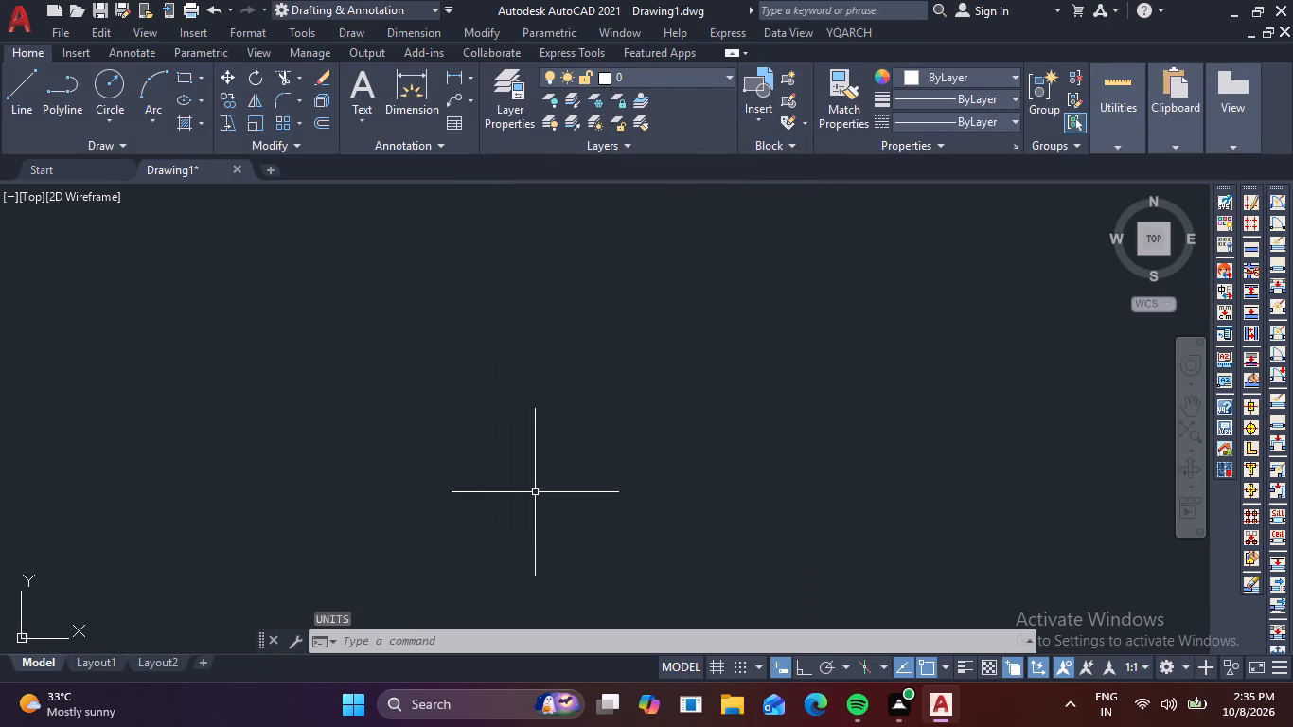
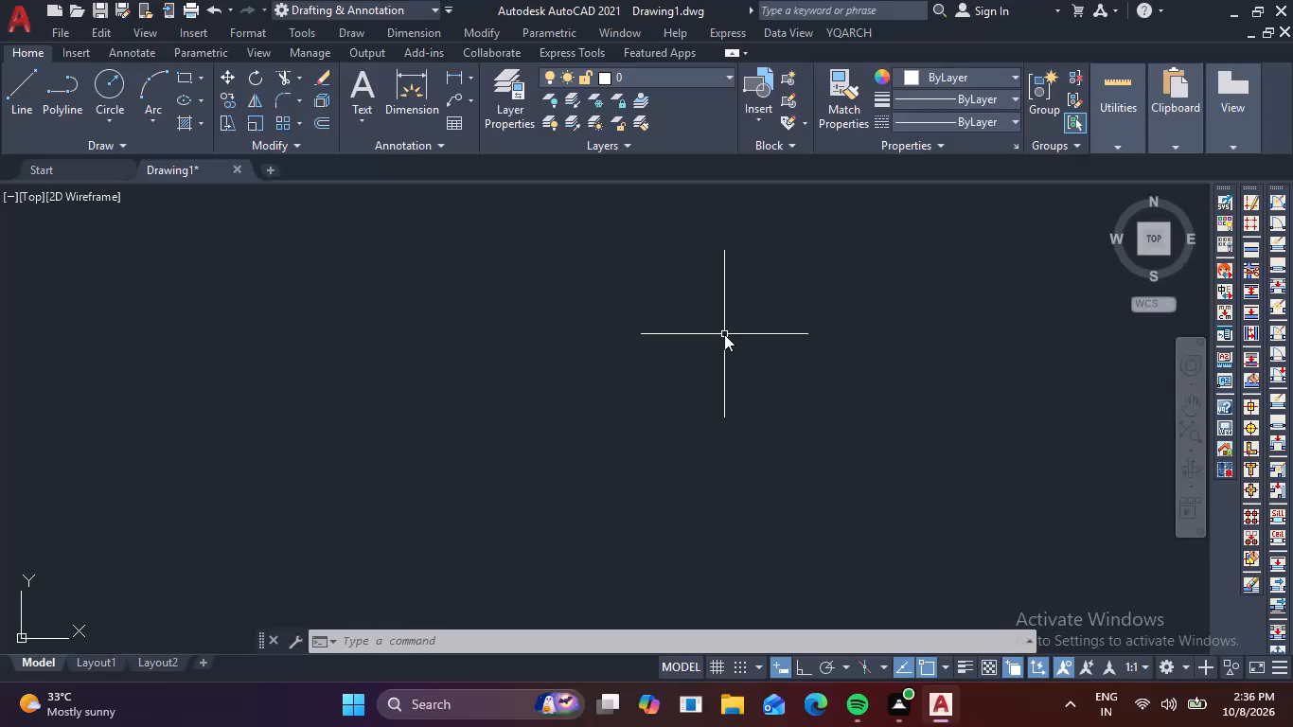
Review the length type and precision in the drawing units settings, keeping Engineering selected.
text(n)
key(space)
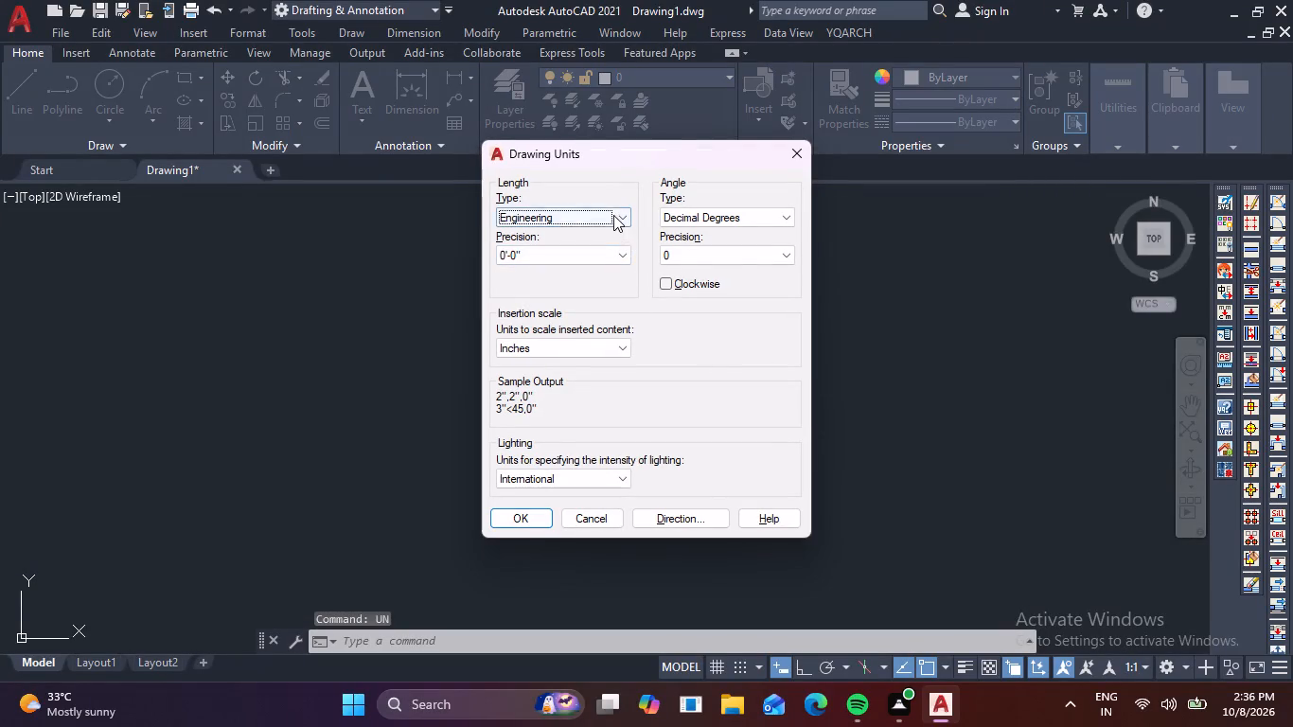
click(617, 213)
click(605, 258)
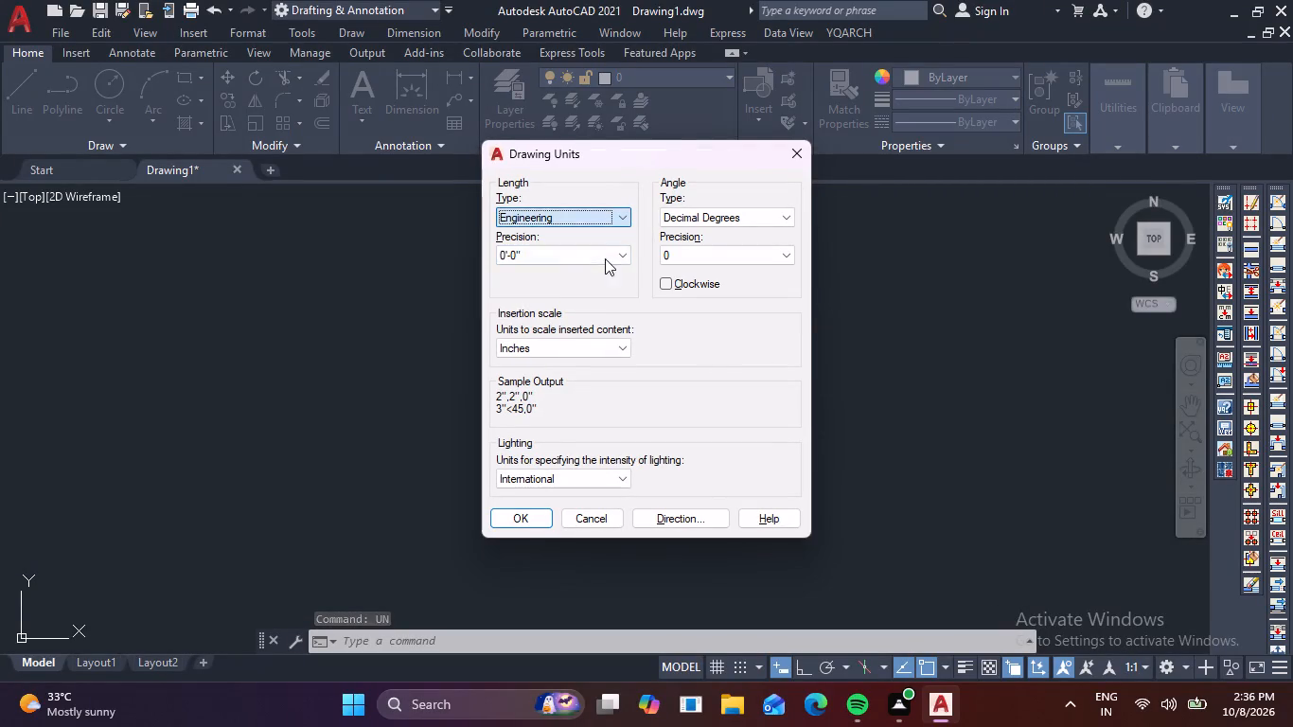
click(534, 514)
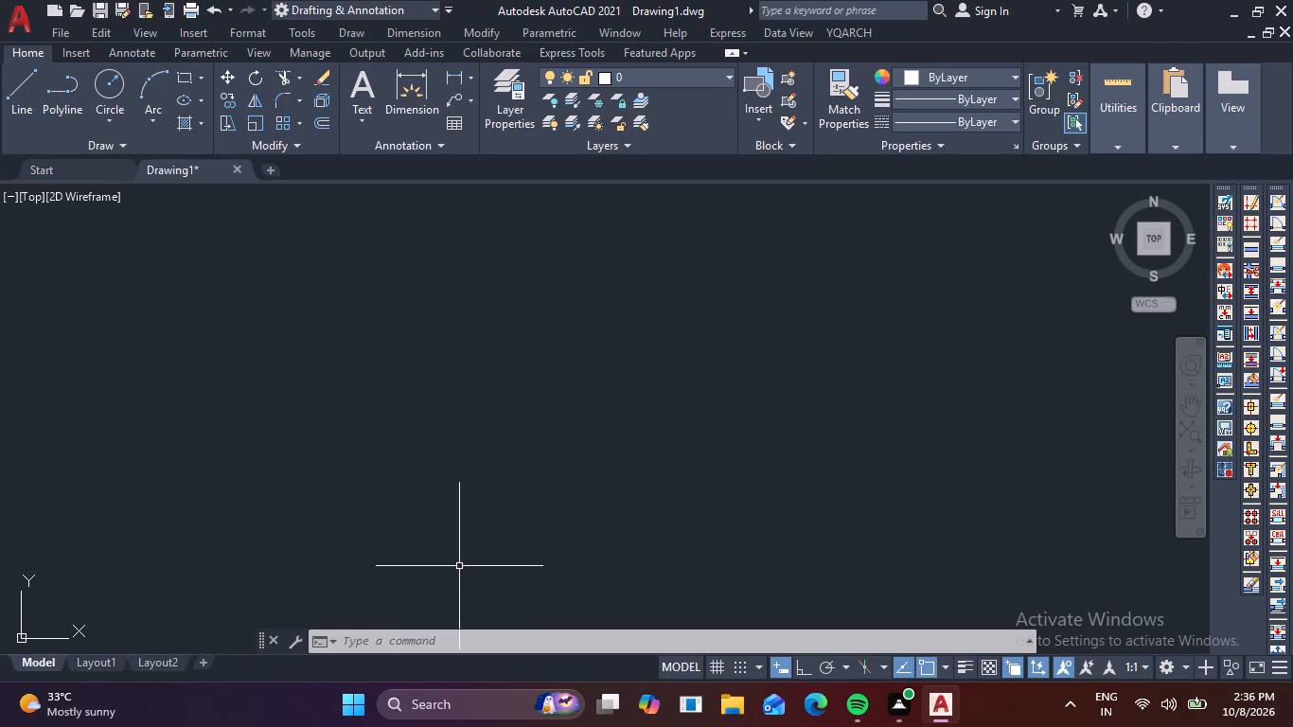
Turn on Ortho mode and draw a very short vertical trial line.
text(l)
key(space)
click(421, 568)
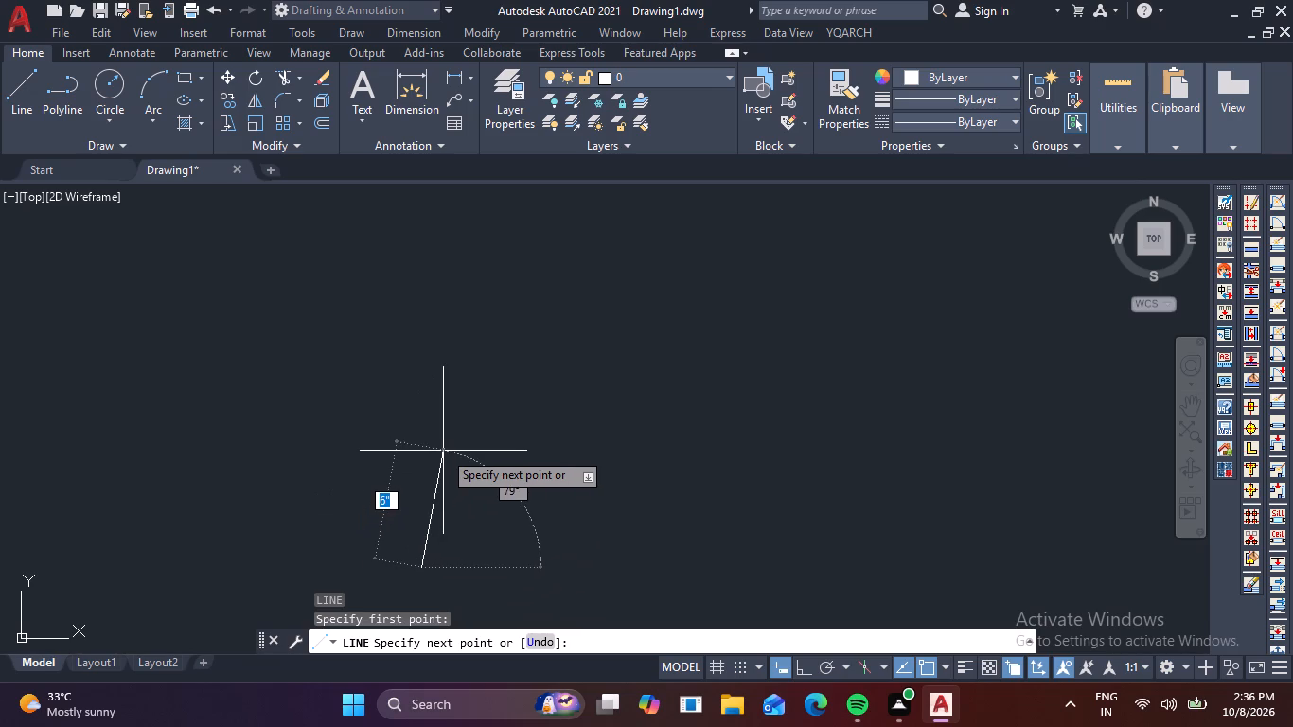
key(F8)
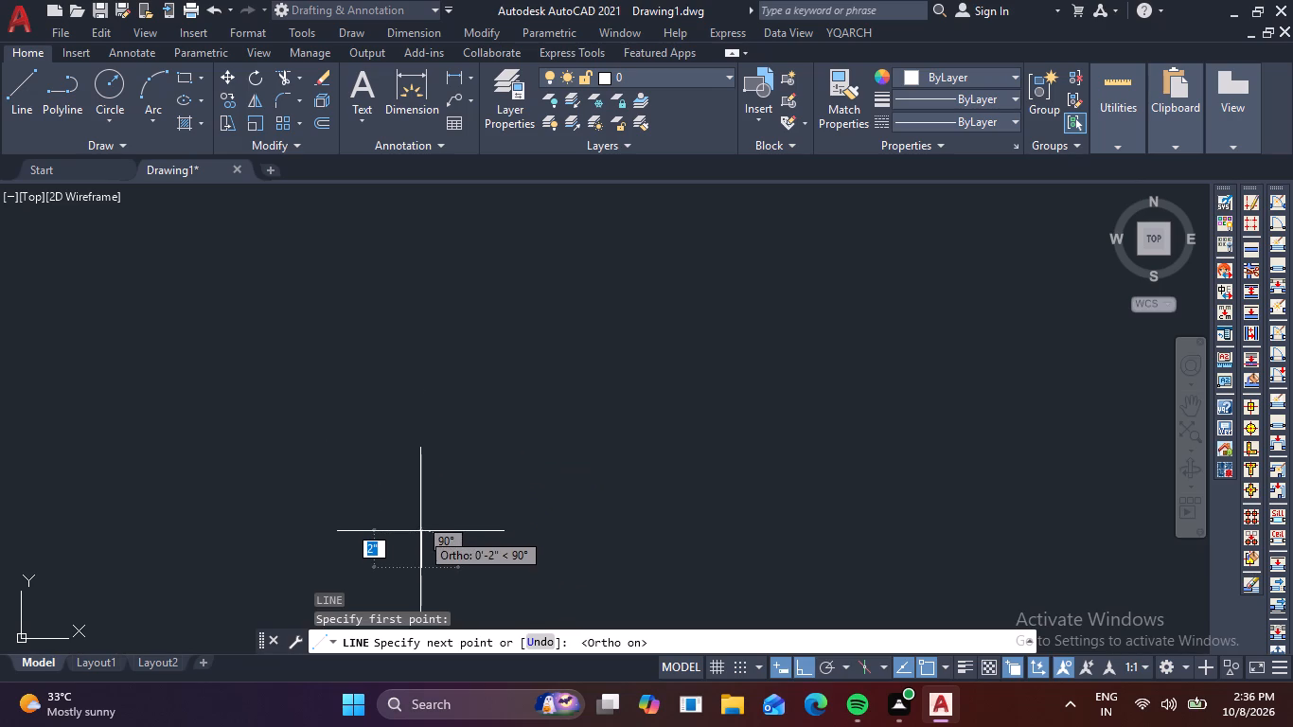
middle_drag(423, 521, 413, 462)
click(404, 494)
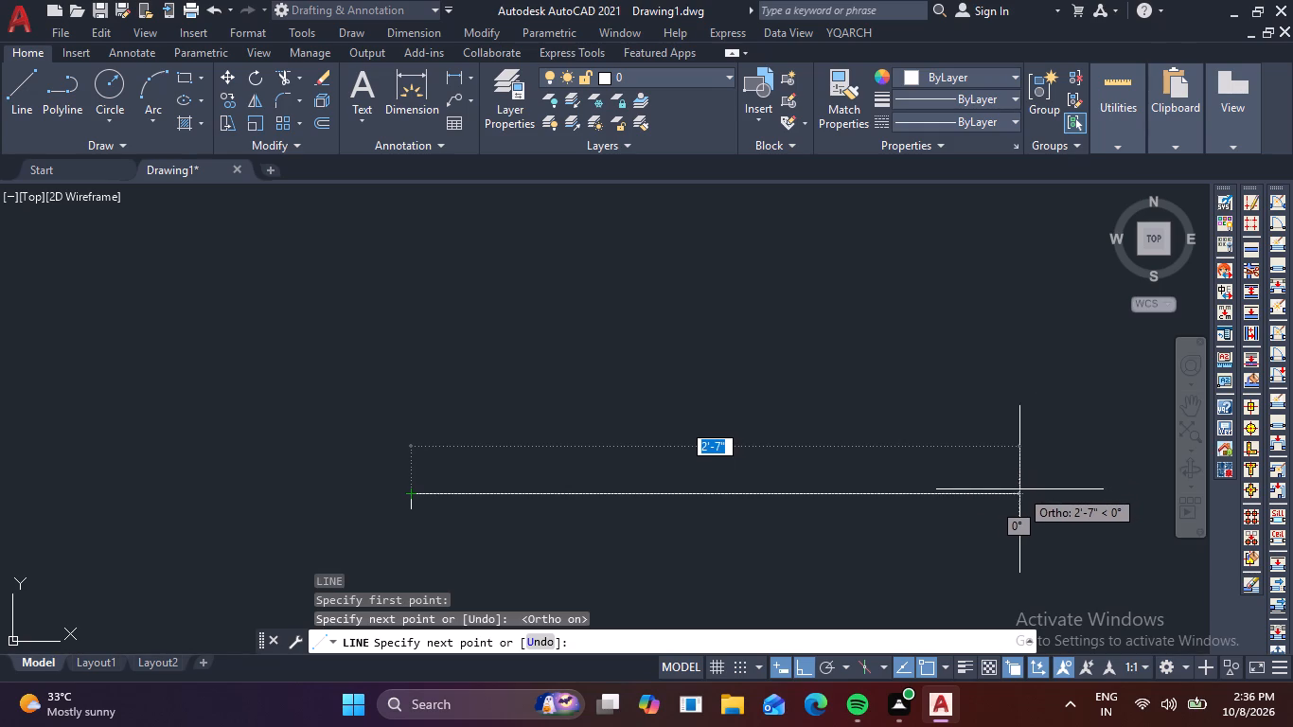
scroll(1016, 492, down, 3)
middle_drag(1015, 496, 965, 496)
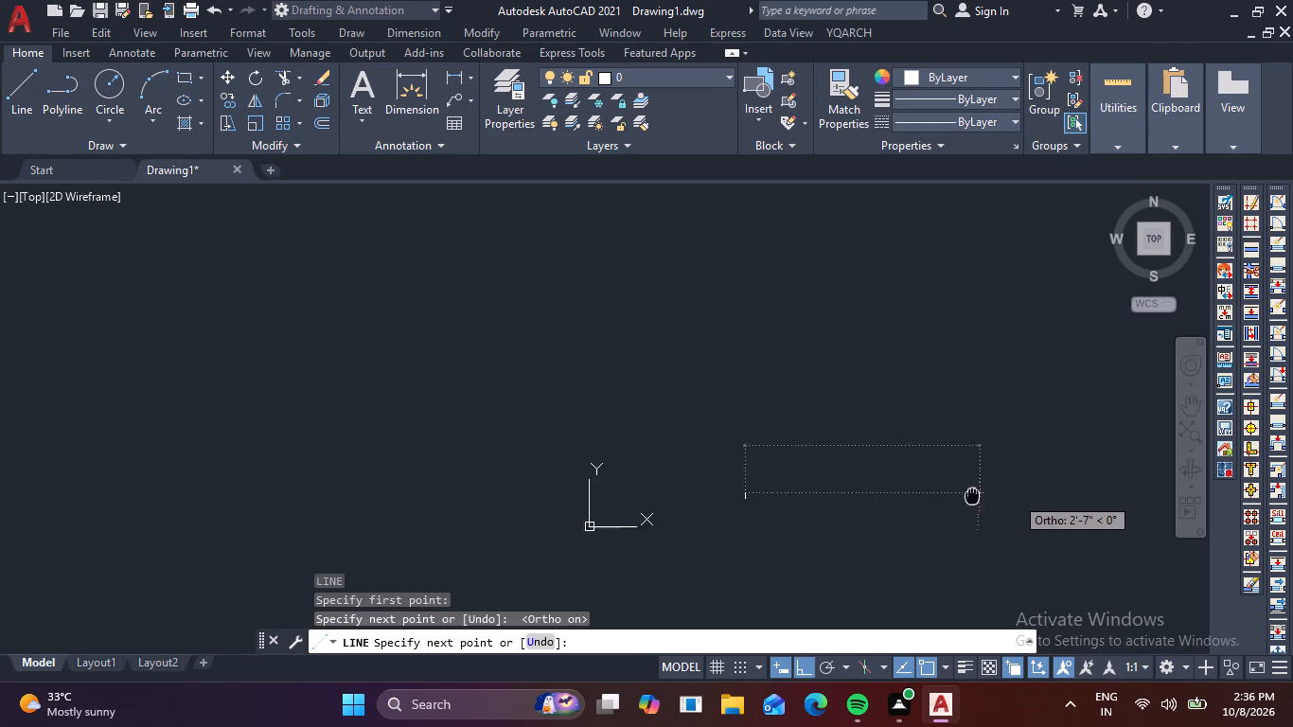
middle_drag(965, 496, 406, 498)
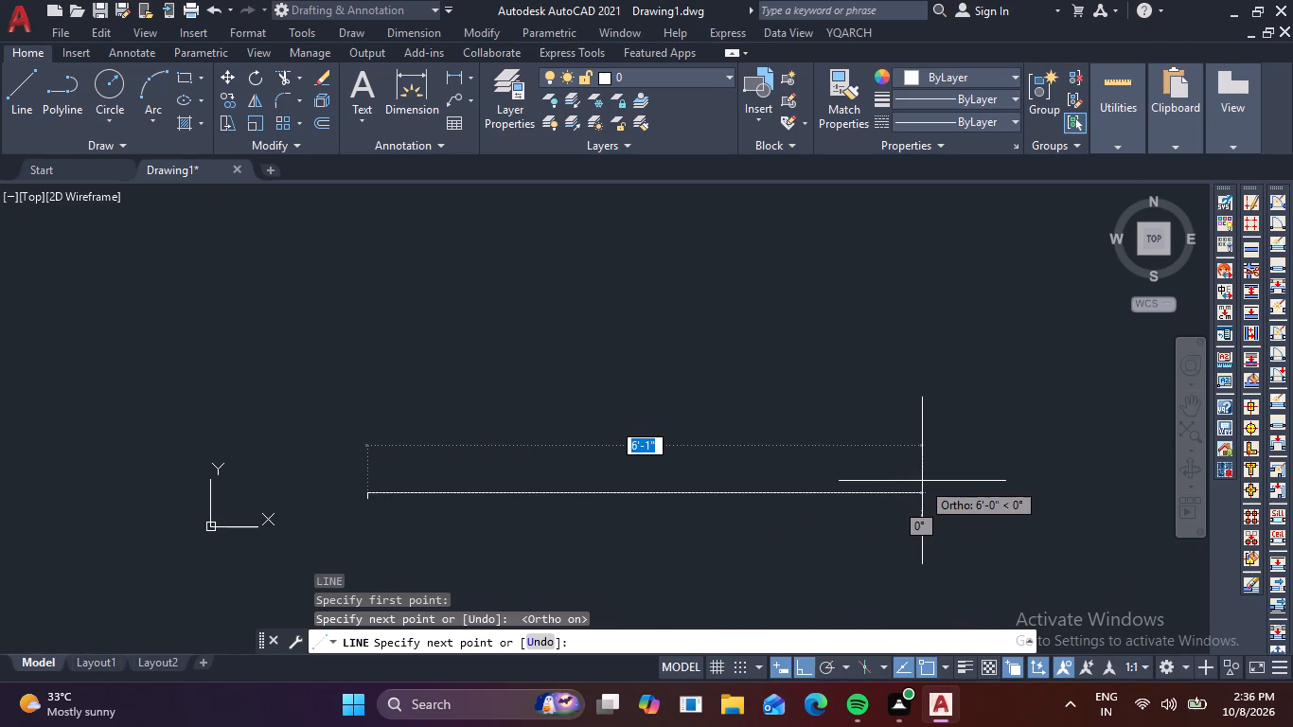
key(Escape)
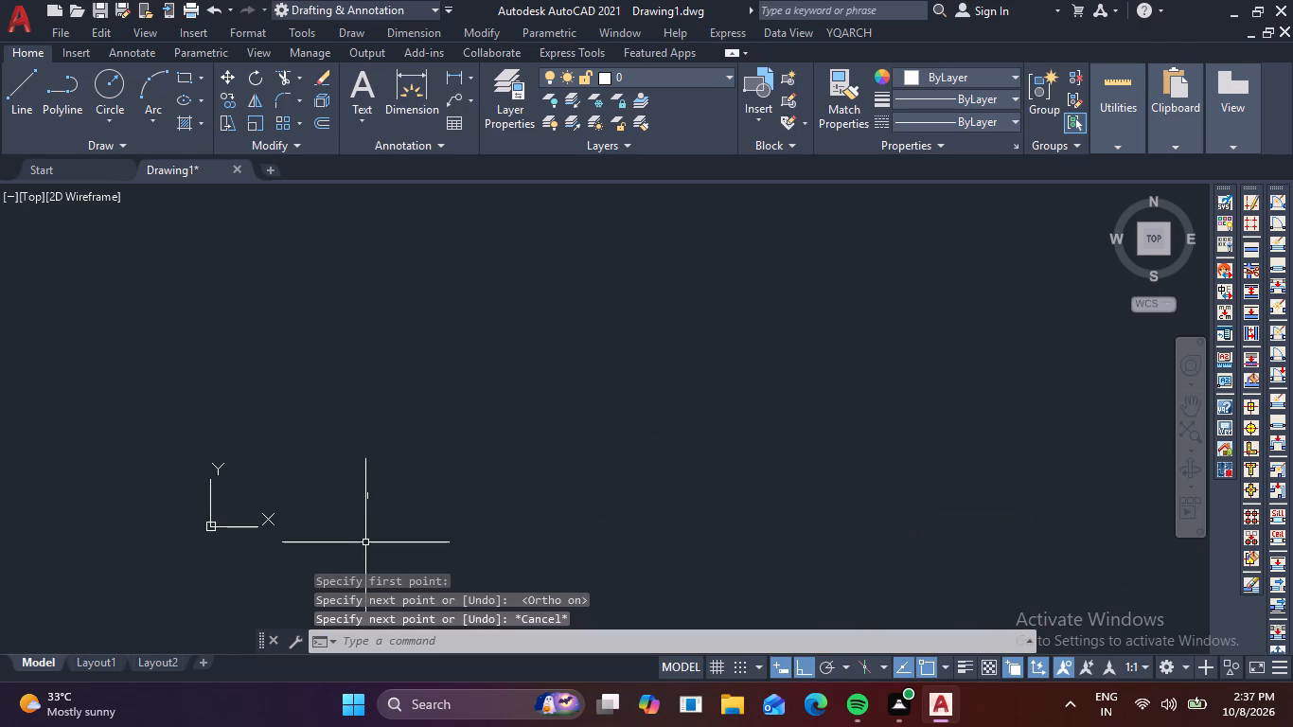
Erase the short vertical trial line.
click(381, 534)
click(345, 479)
key(Delete)
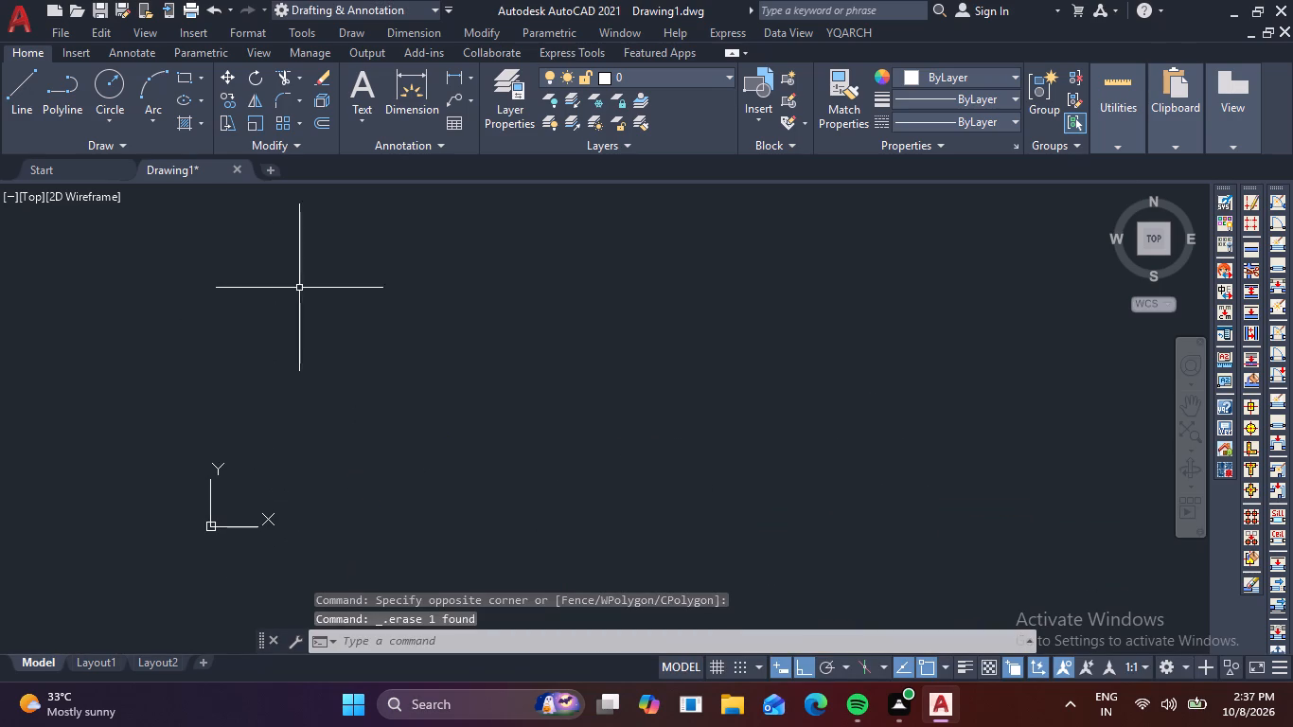
Hide the UCS icon in the drawing area.
click(260, 54)
click(22, 115)
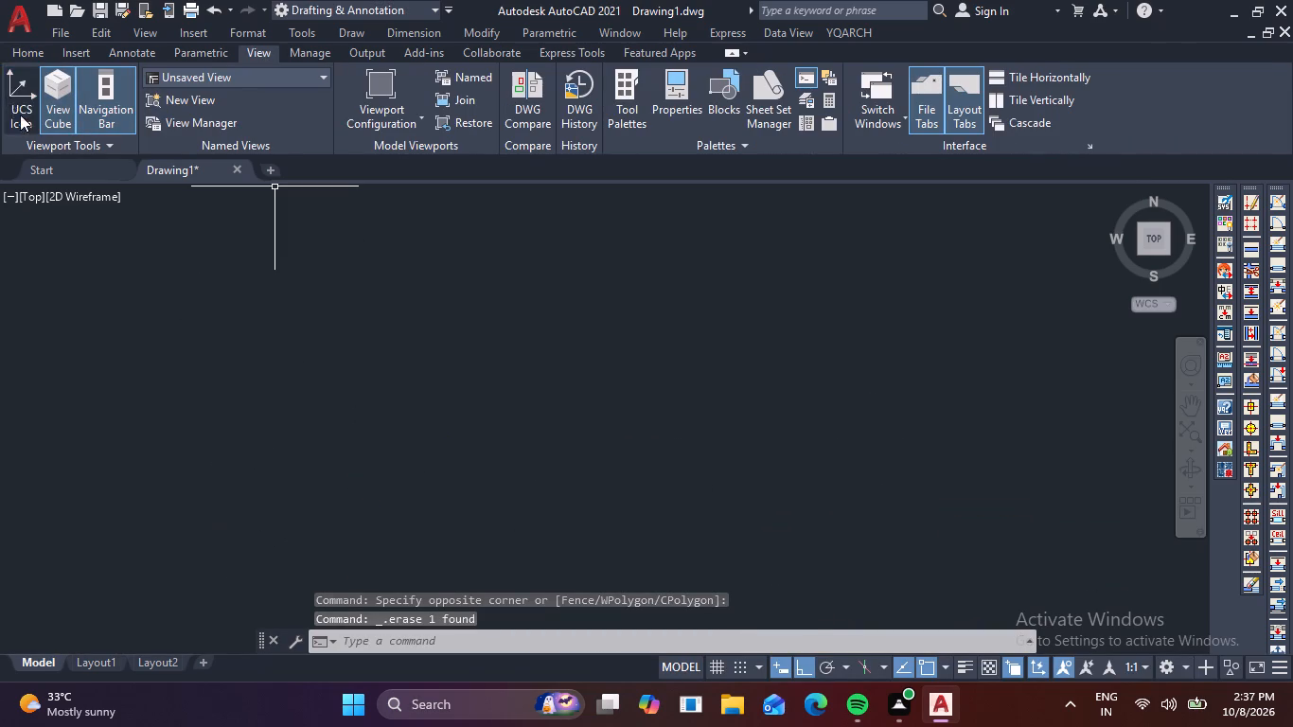
click(27, 51)
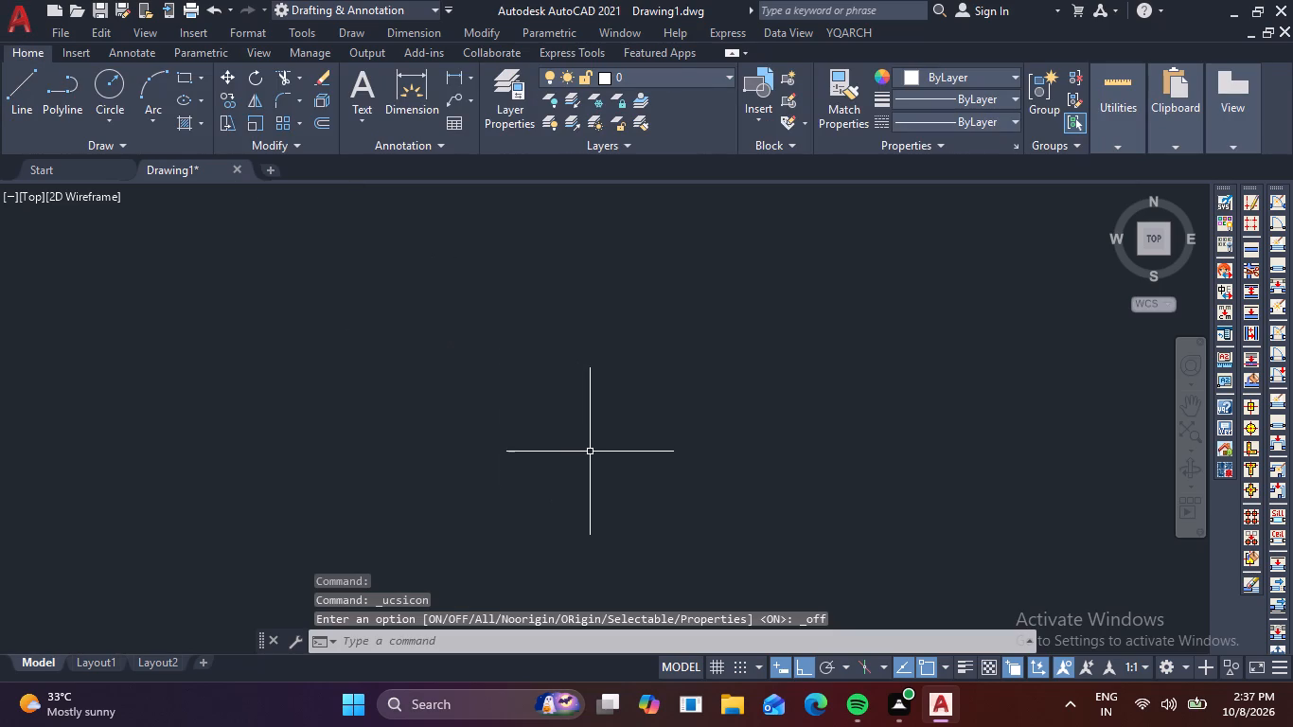
Draw a vertical line 2' long, running upward from its start point in the empty drawing.
key(l)
key(space)
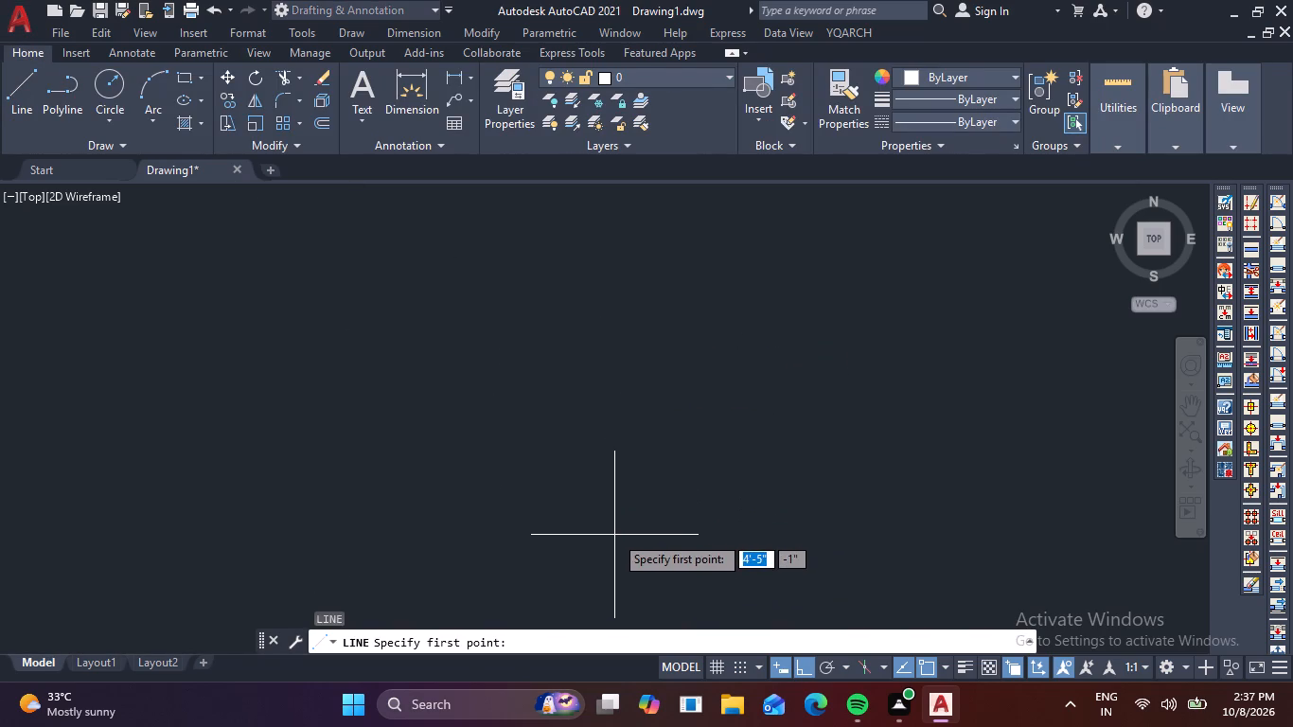
click(501, 545)
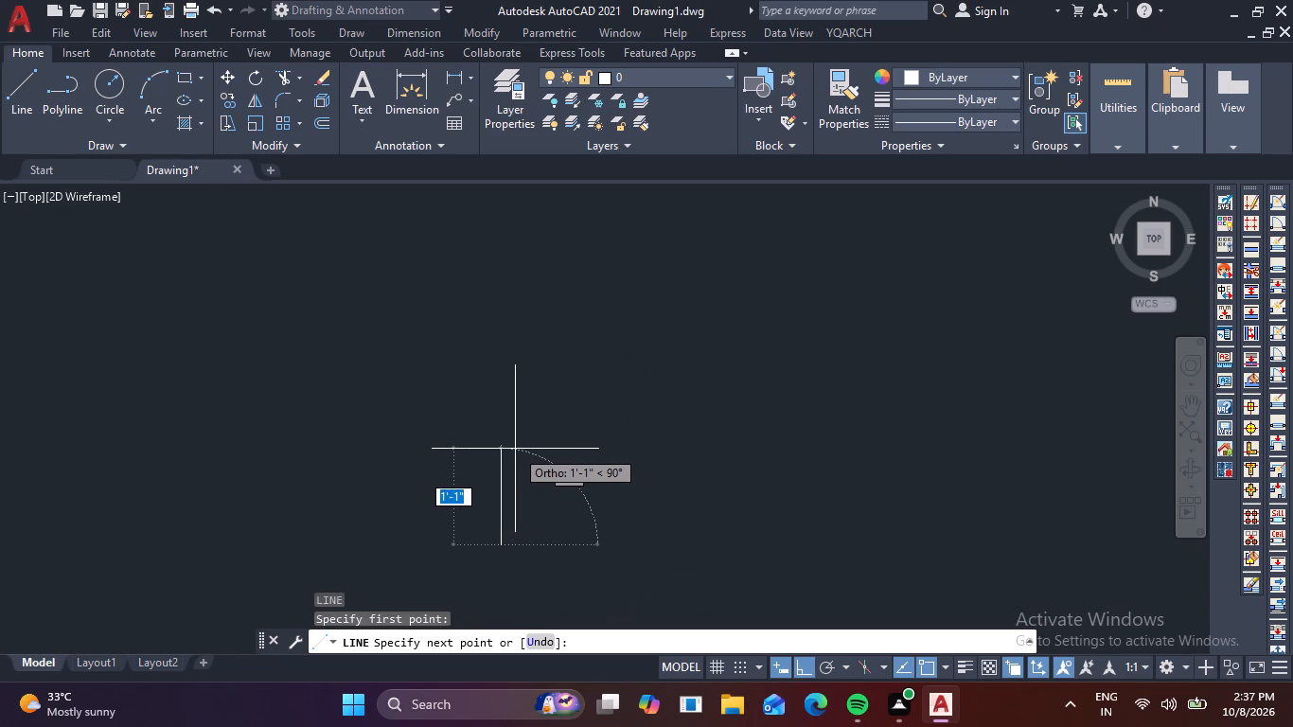
key(2)
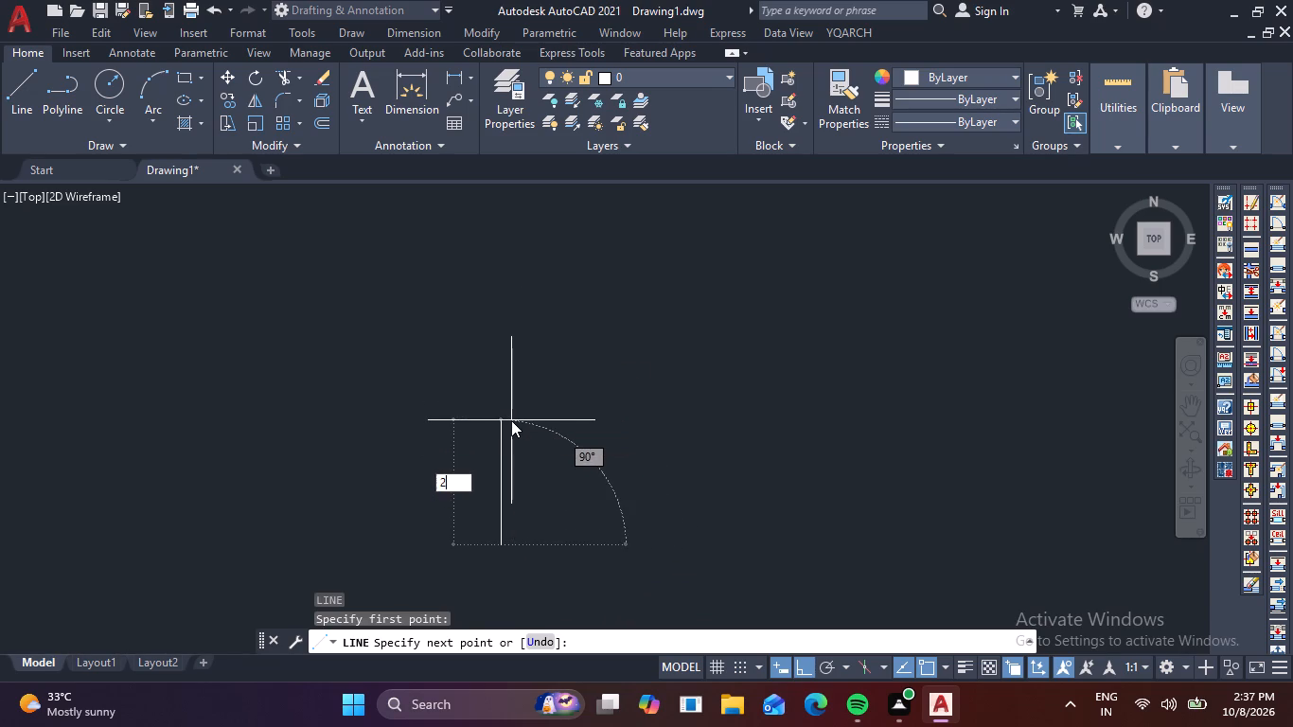
key(apostrophe)
key(Return)
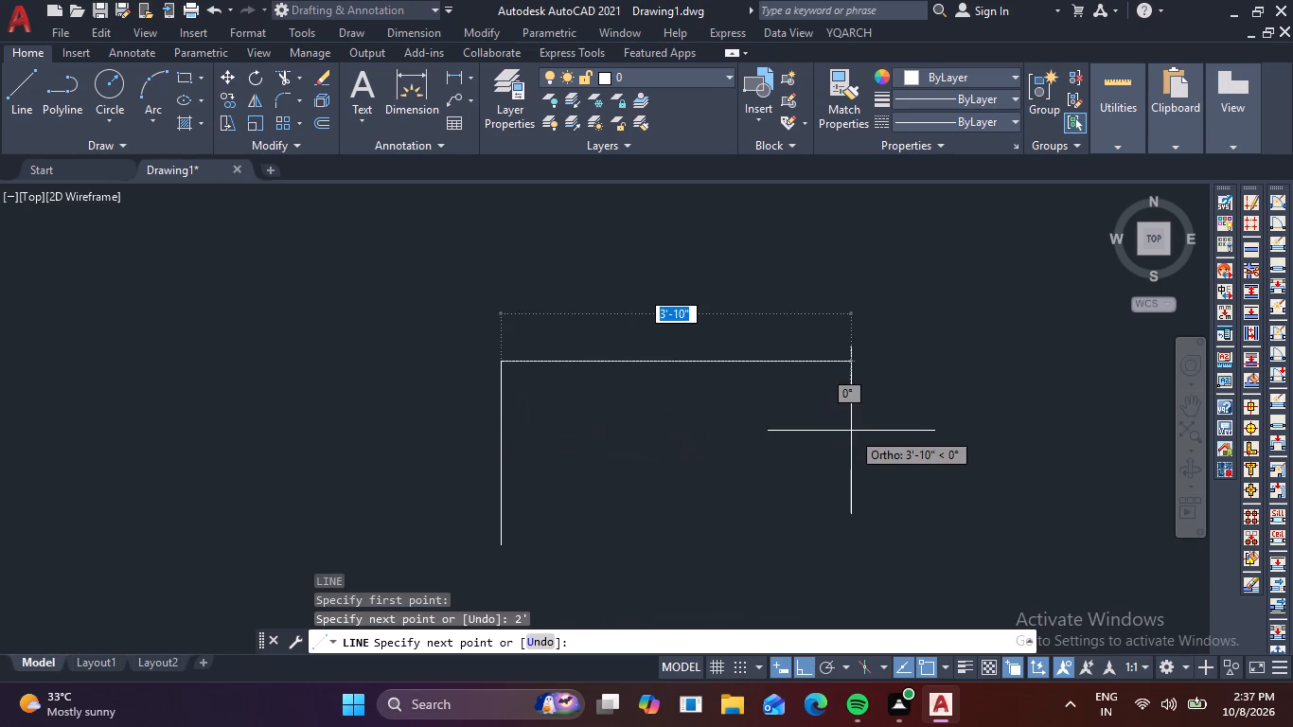
scroll(851, 431, down, 4)
scroll(929, 428, down, 7)
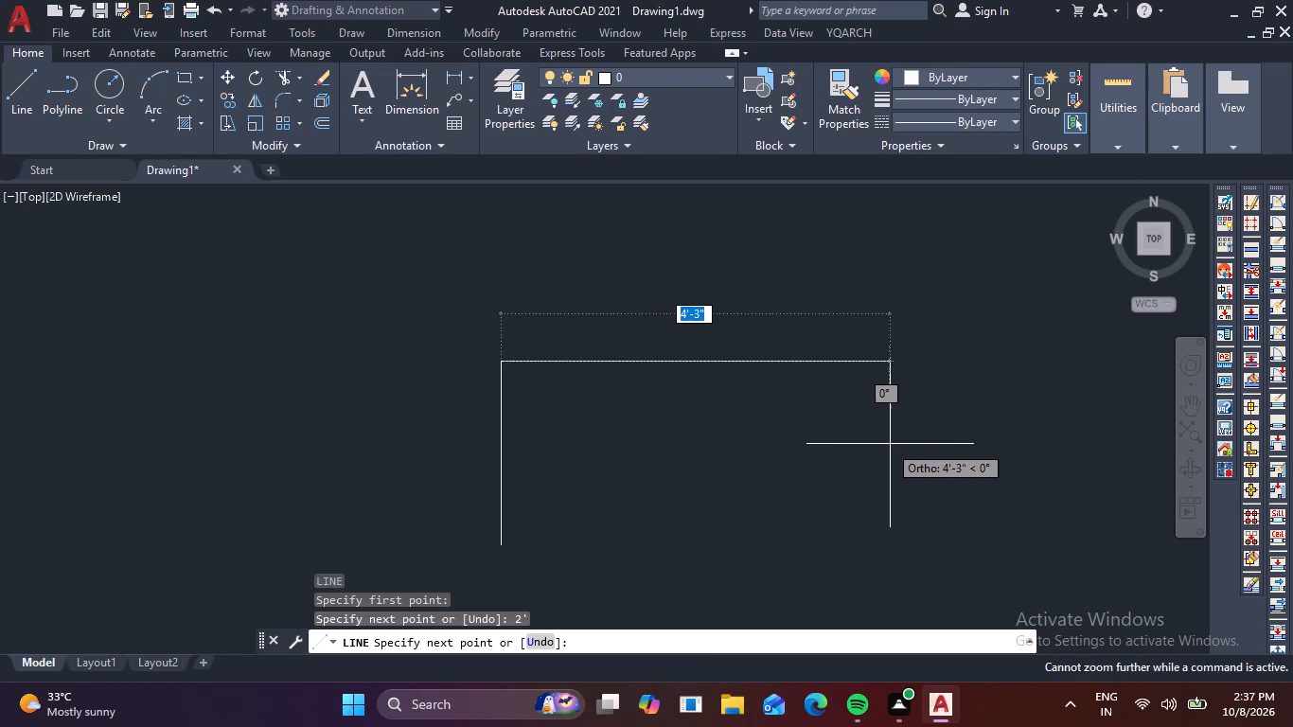
scroll(898, 443, down, 1)
middle_drag(902, 443, 403, 418)
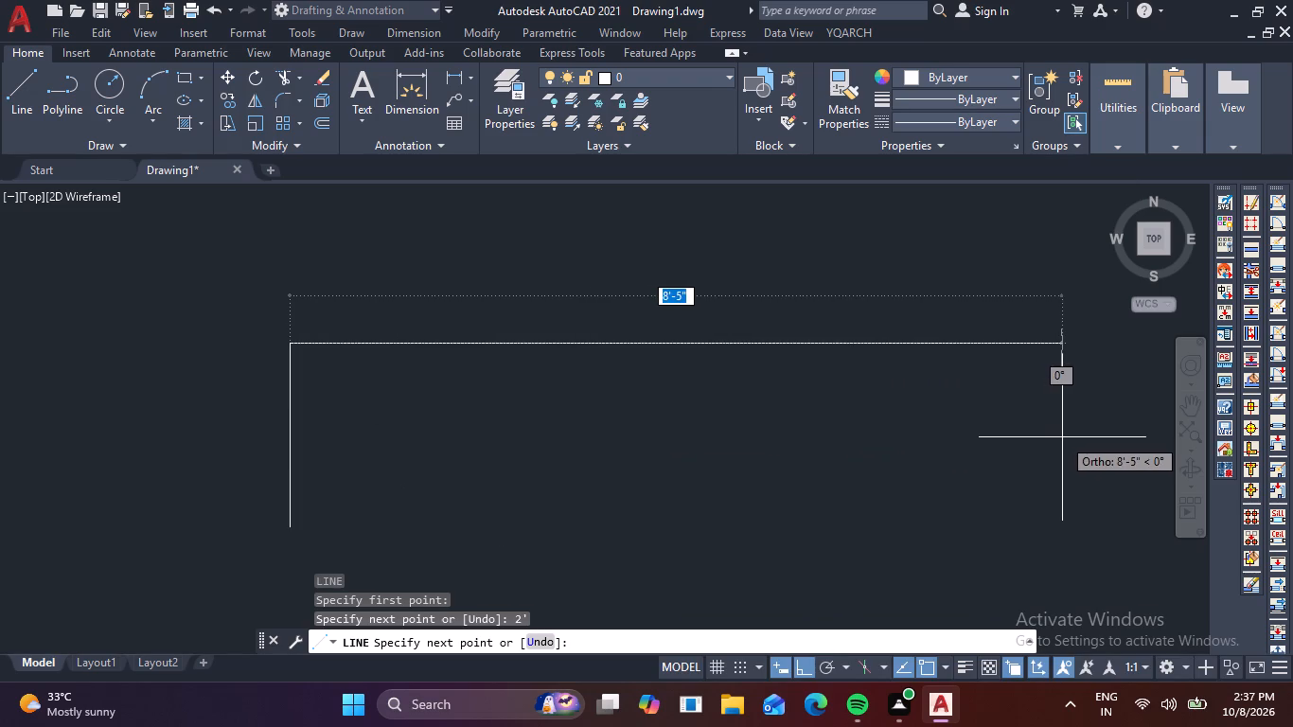
key(Escape)
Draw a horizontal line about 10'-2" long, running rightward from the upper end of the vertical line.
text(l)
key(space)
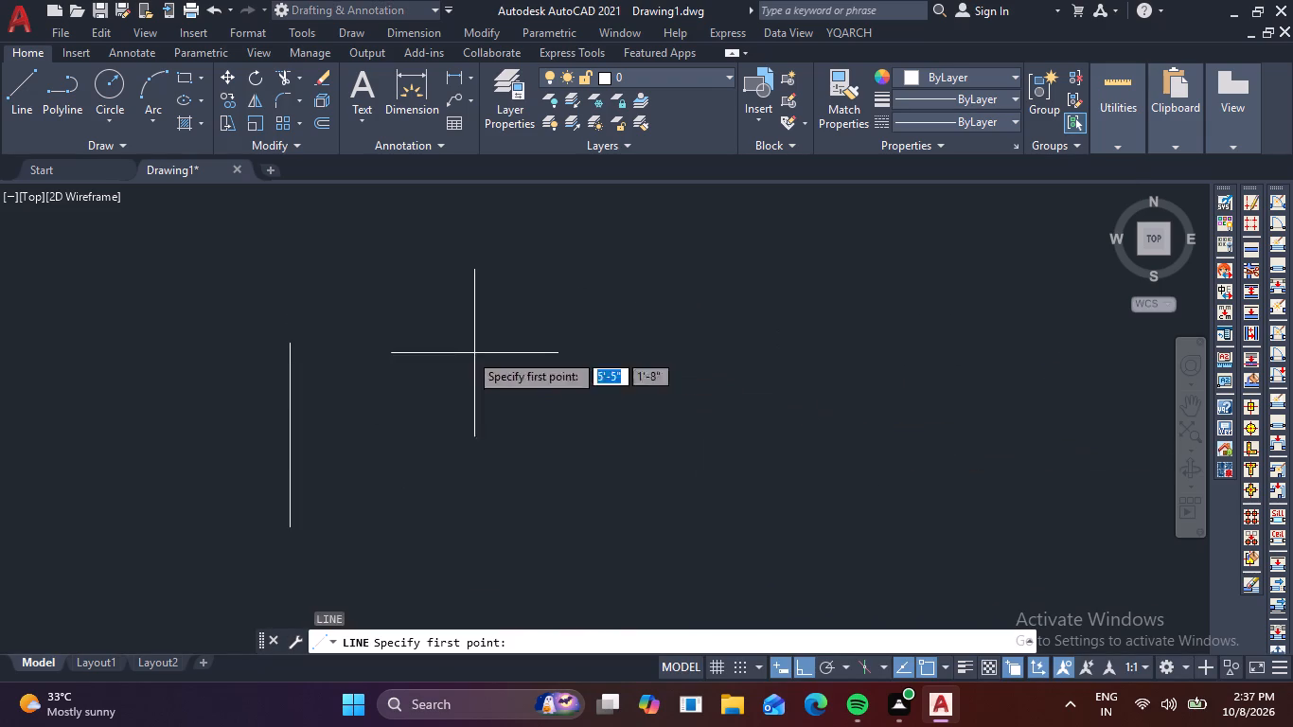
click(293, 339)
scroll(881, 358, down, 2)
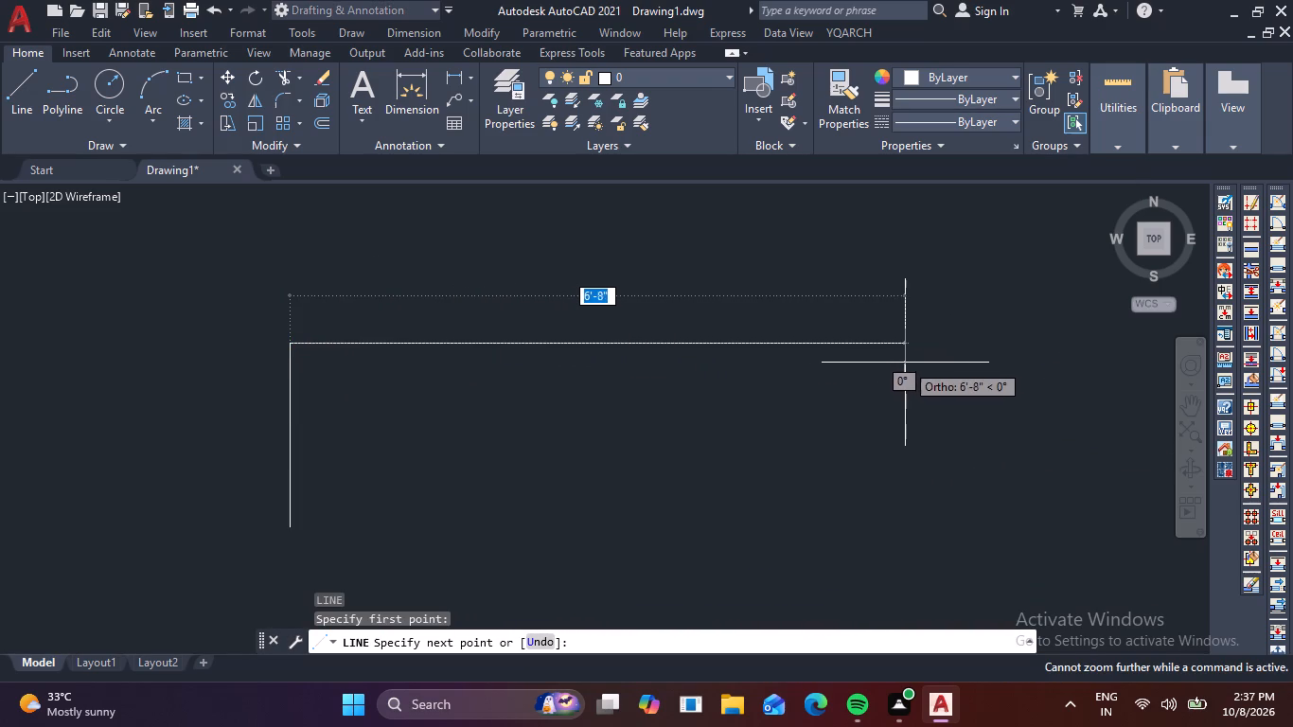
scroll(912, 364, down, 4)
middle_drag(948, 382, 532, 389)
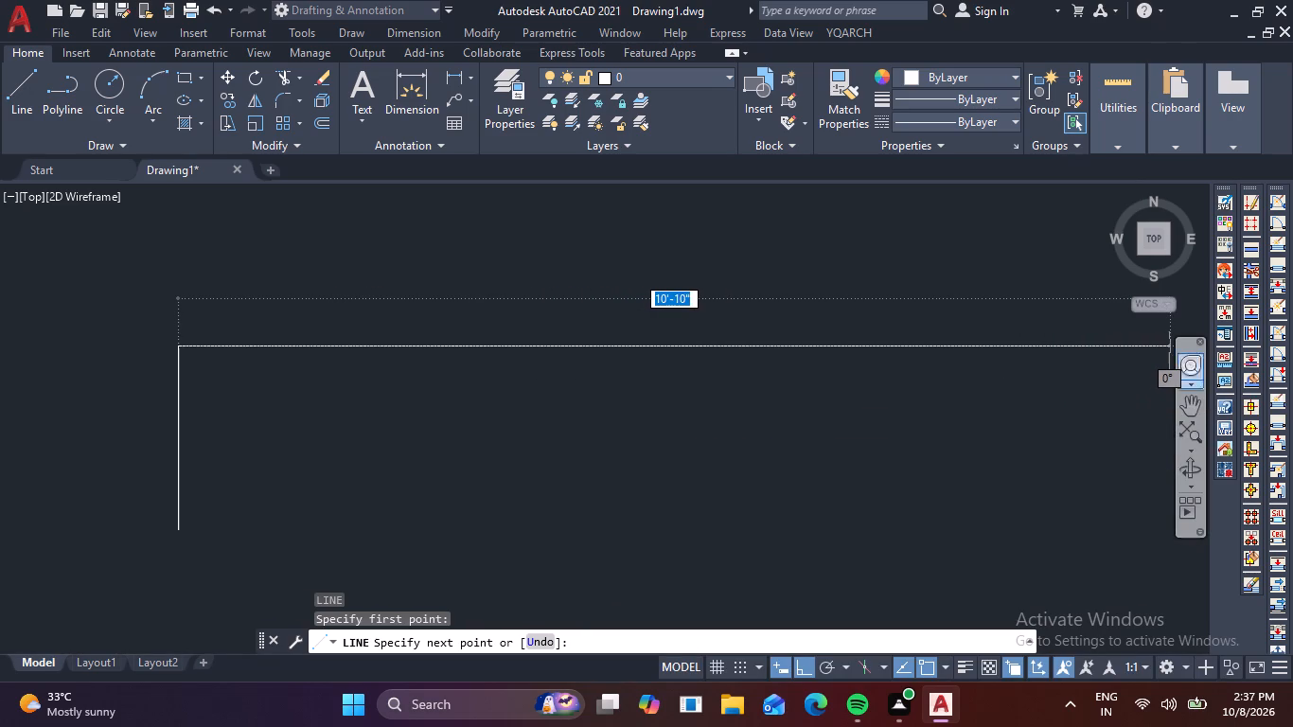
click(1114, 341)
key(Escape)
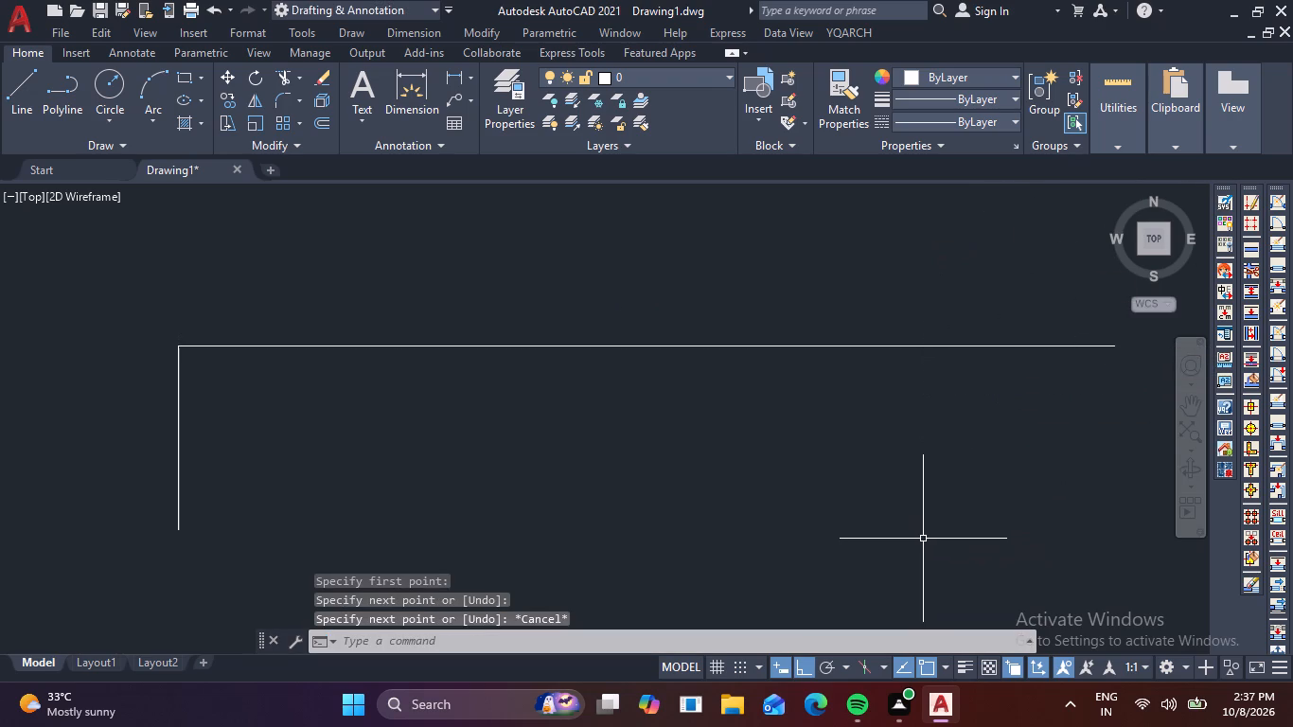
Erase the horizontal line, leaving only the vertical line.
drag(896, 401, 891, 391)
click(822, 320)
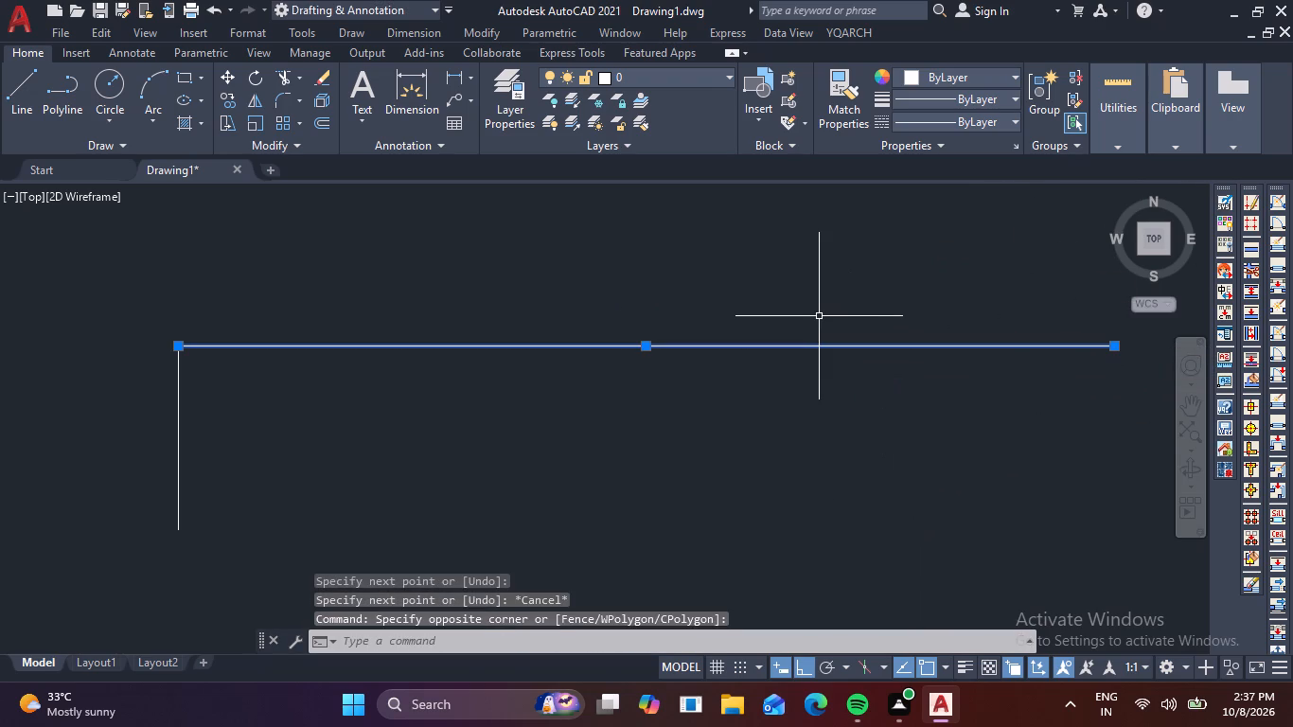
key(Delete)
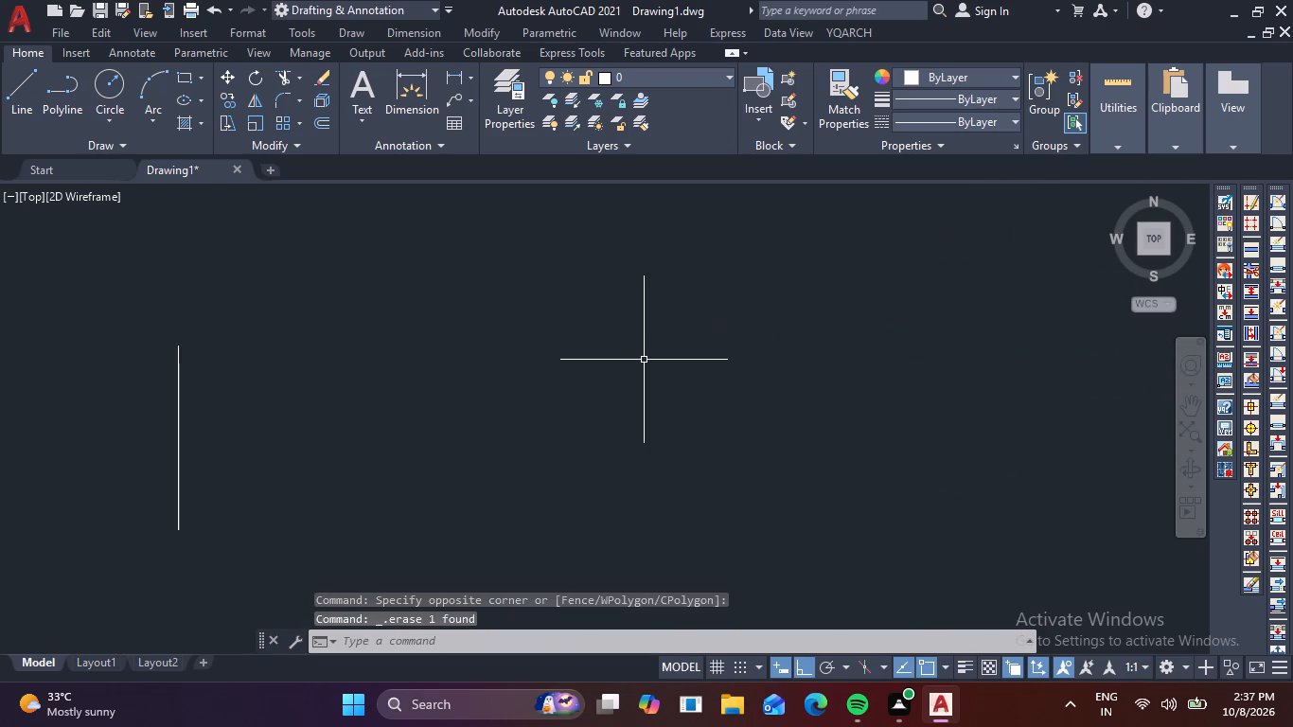
Draw a horizontal line 3'6" long, running rightward from the upper end of the vertical line.
text(l)
key(space)
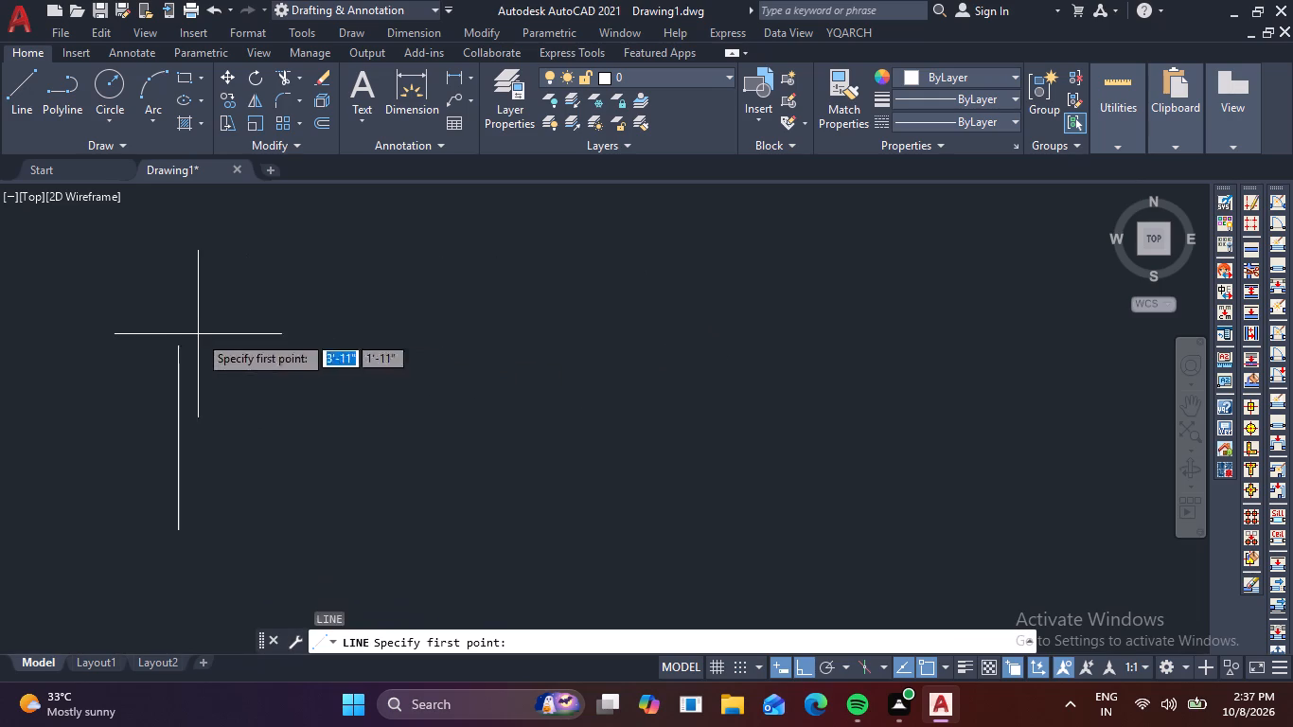
click(176, 343)
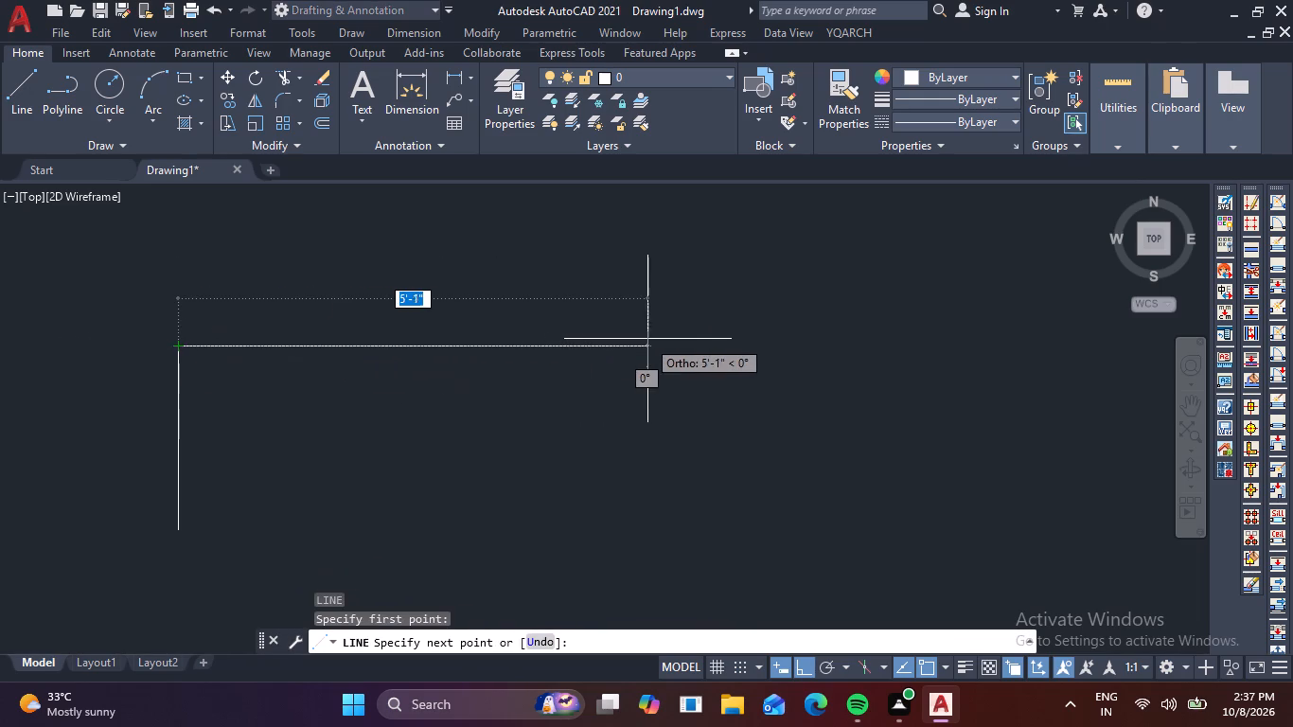
key(3)
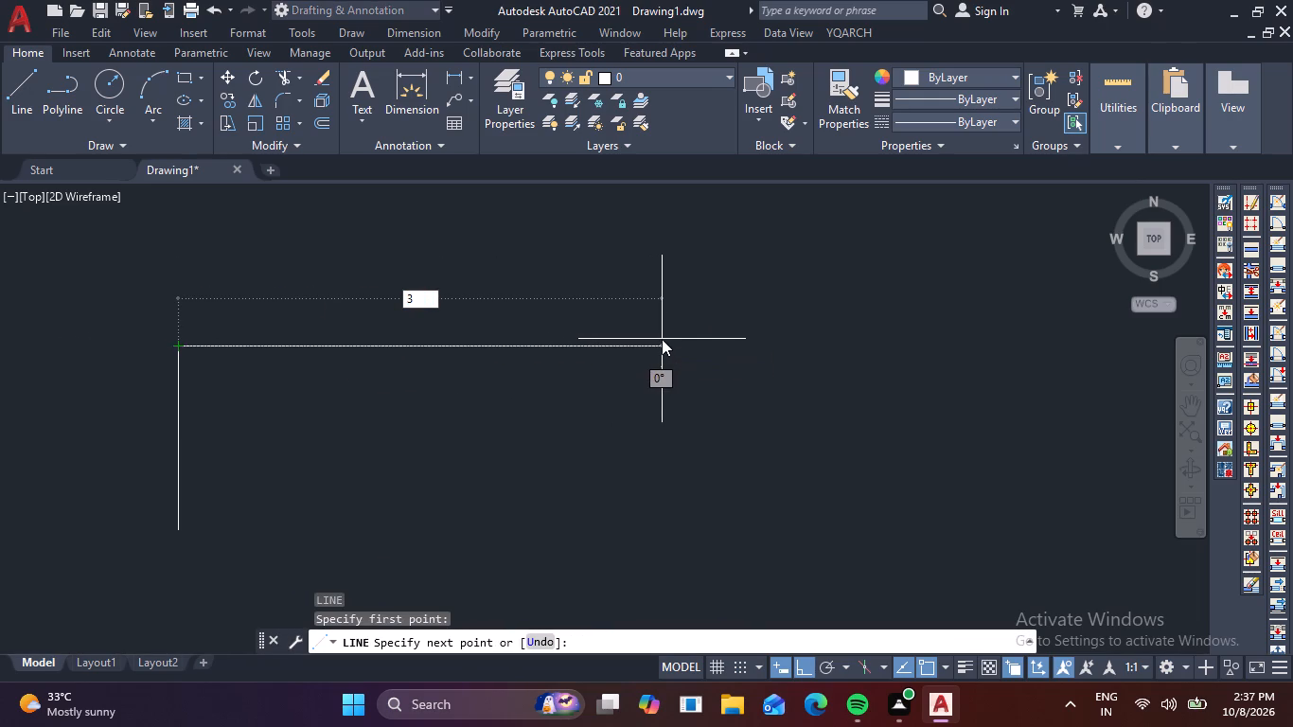
key(apostrophe)
key(6)
key(shift+quotedbl)
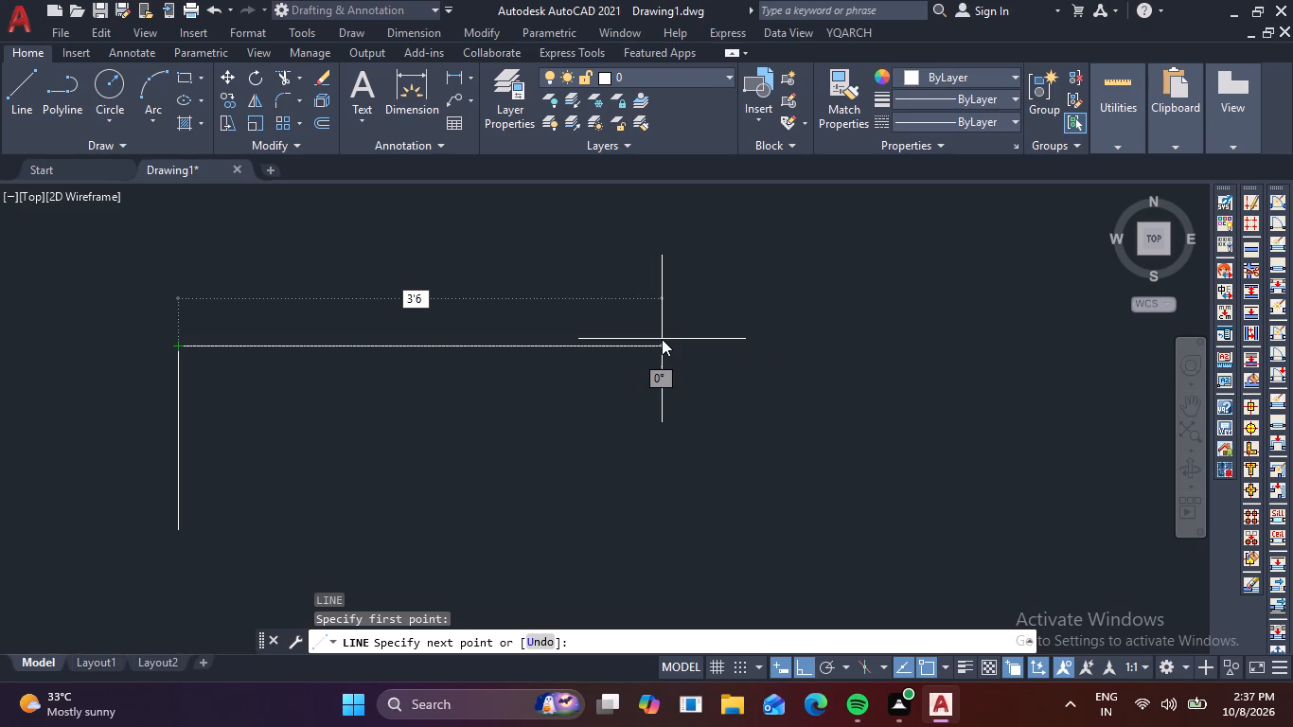
key(Return)
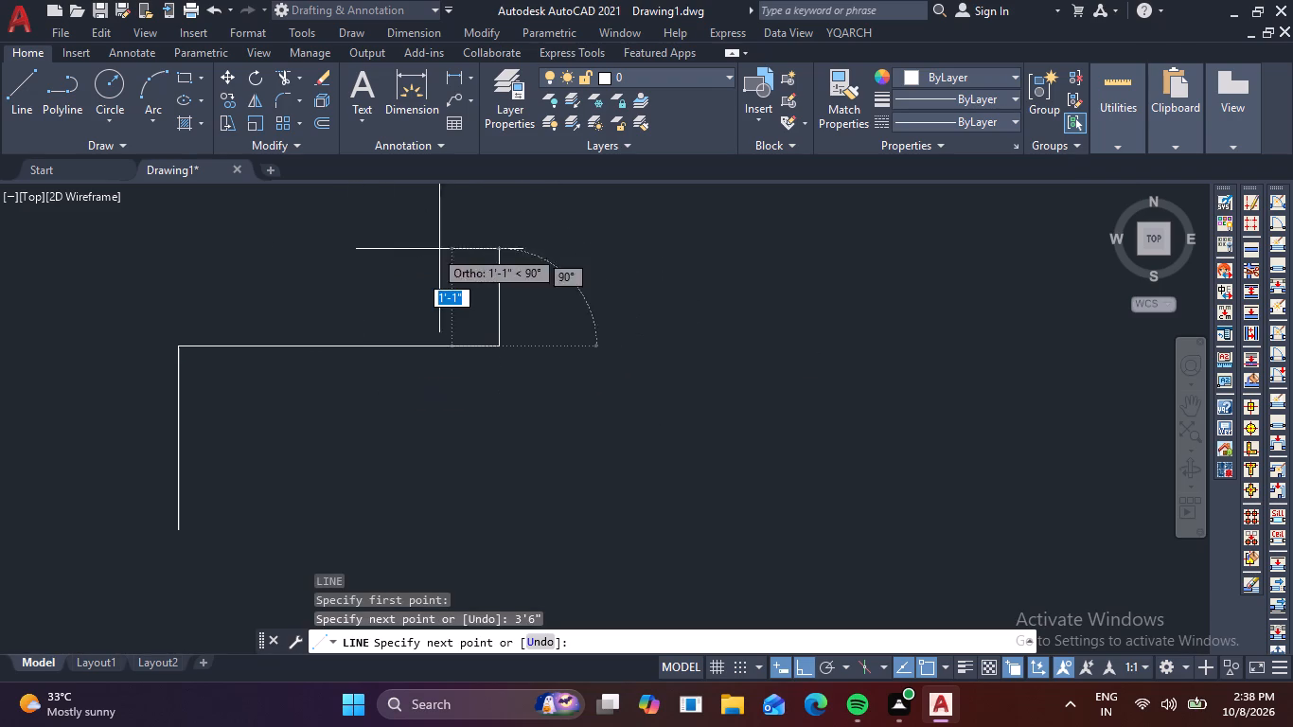
middle_drag(504, 248, 507, 381)
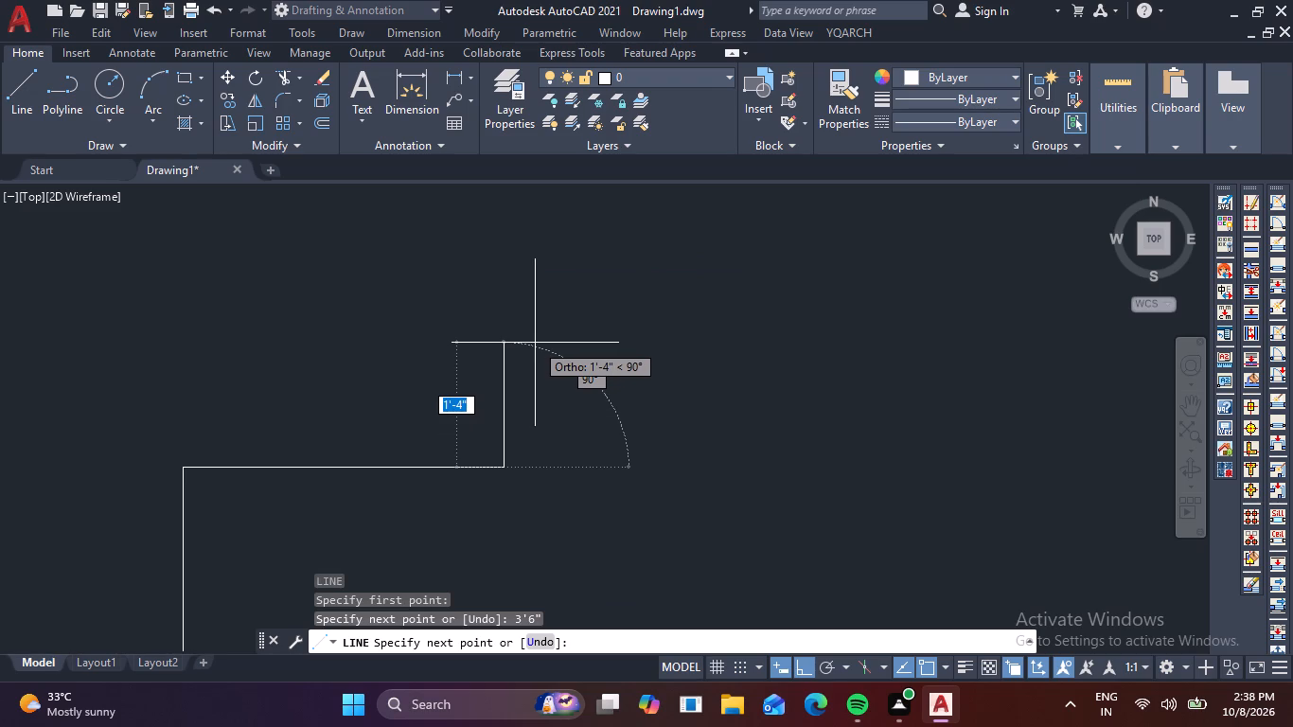
key(Escape)
Configure the drawing units to Architectural length type with a precision of 0'-0 1/4".
key(u)
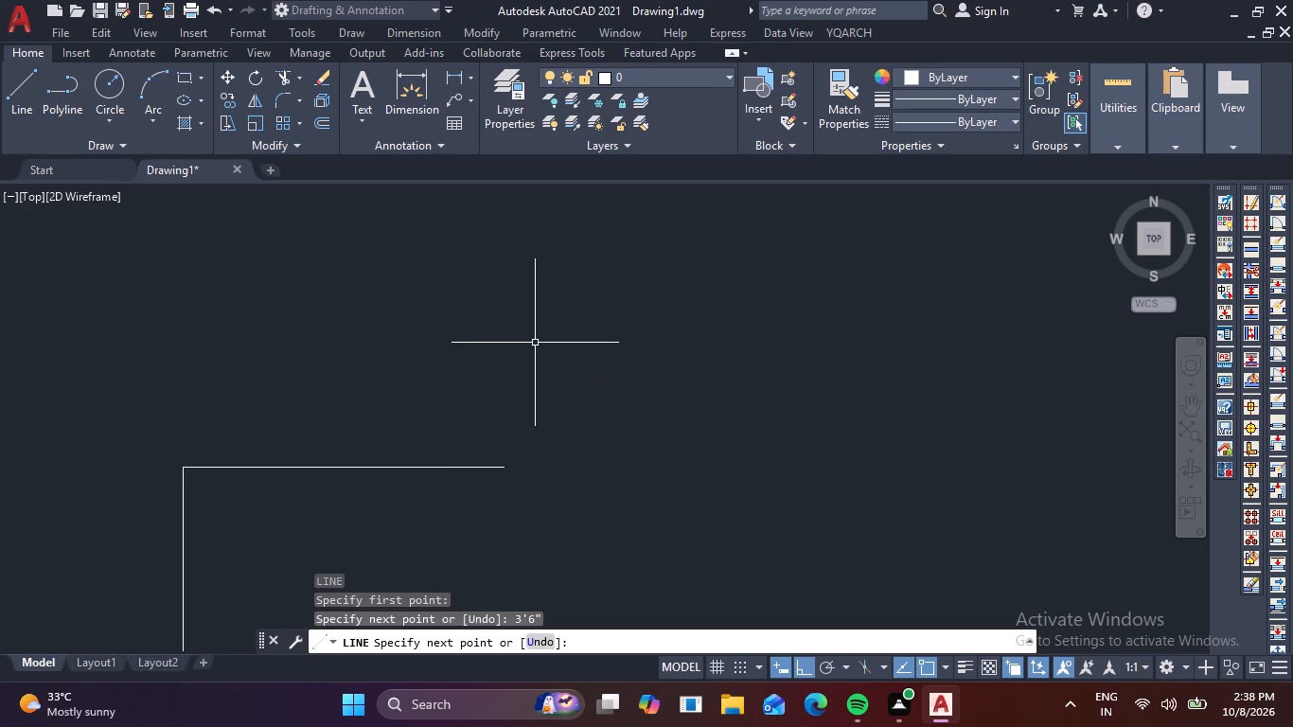
key(n)
key(space)
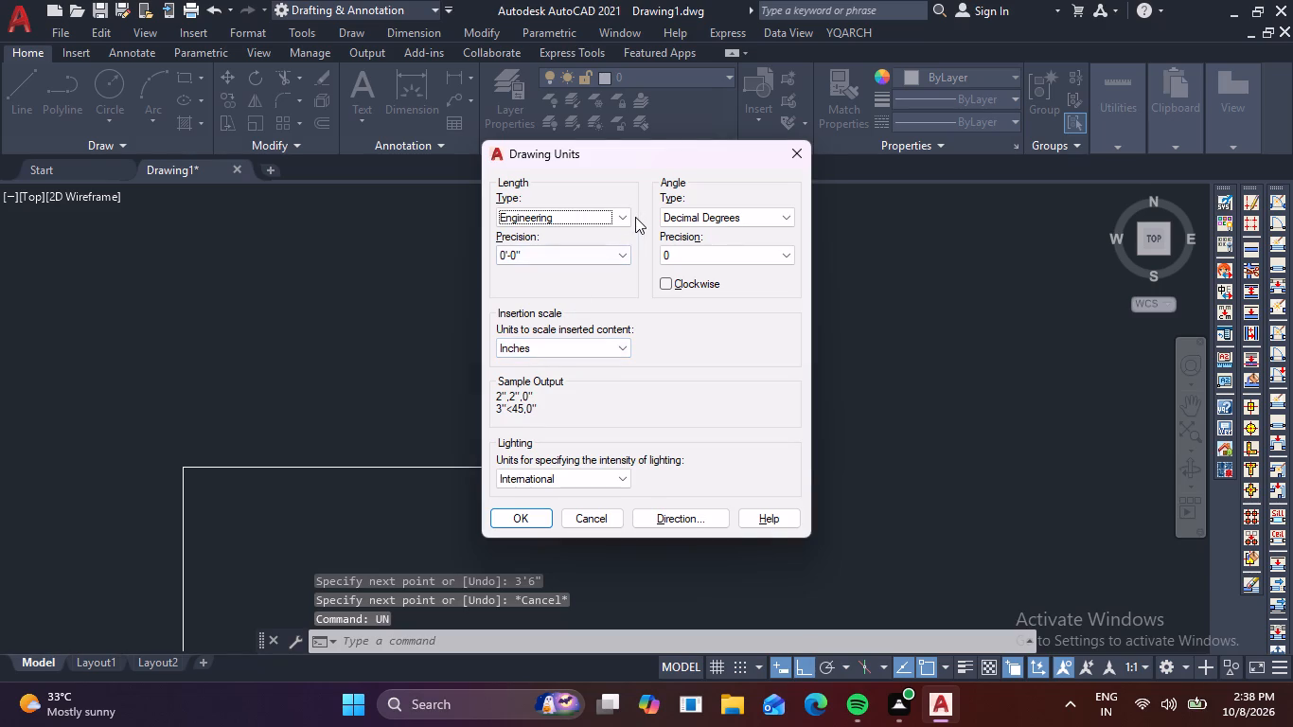
click(627, 220)
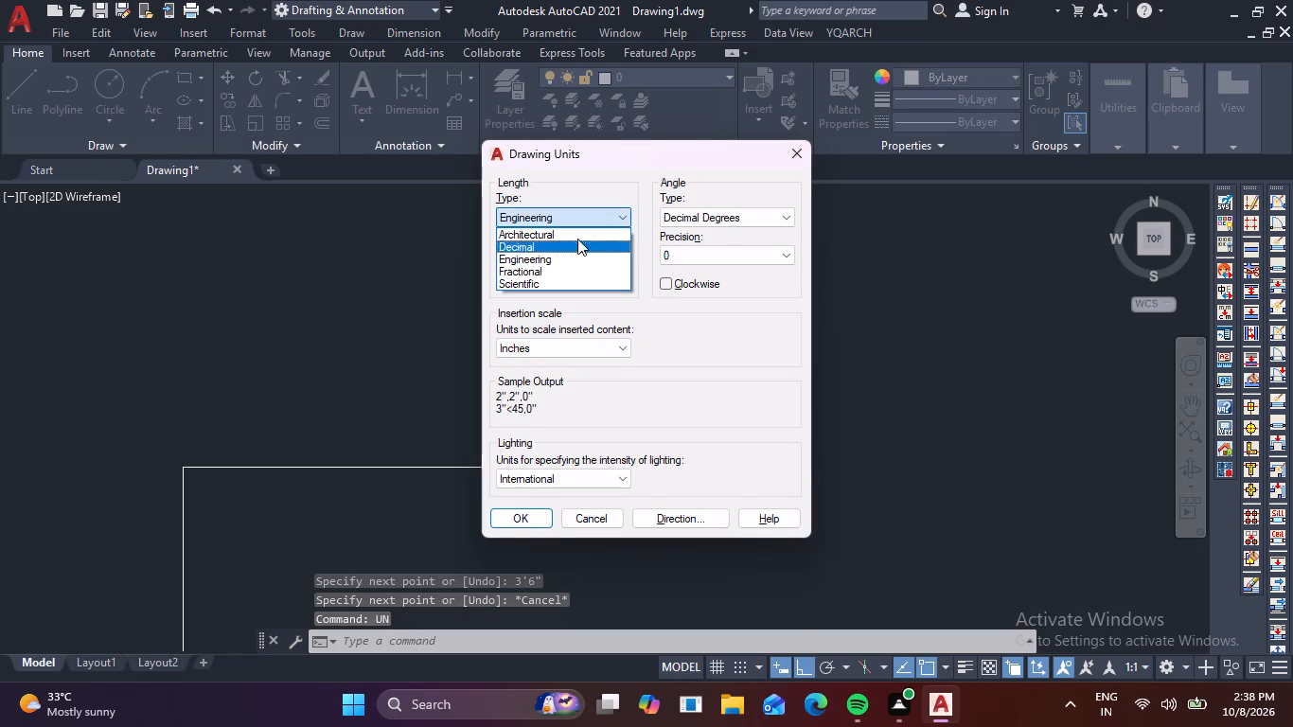
click(577, 239)
click(631, 254)
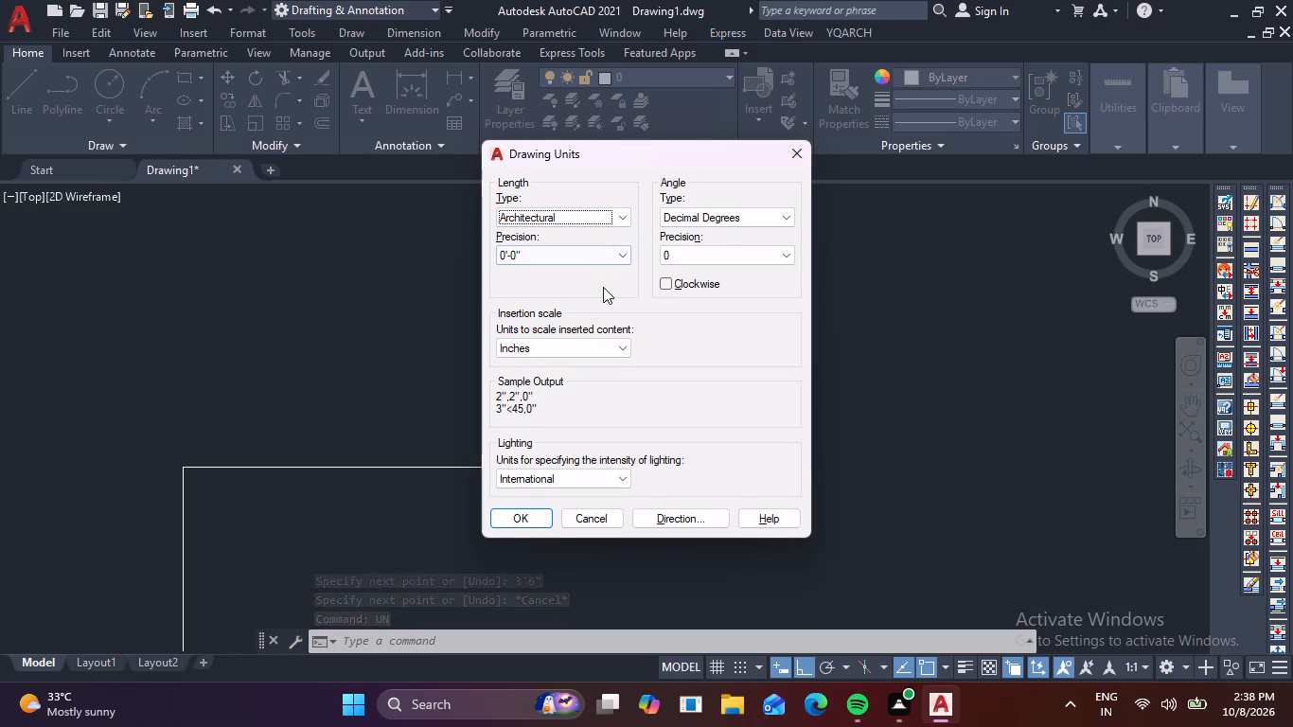
click(615, 260)
click(600, 297)
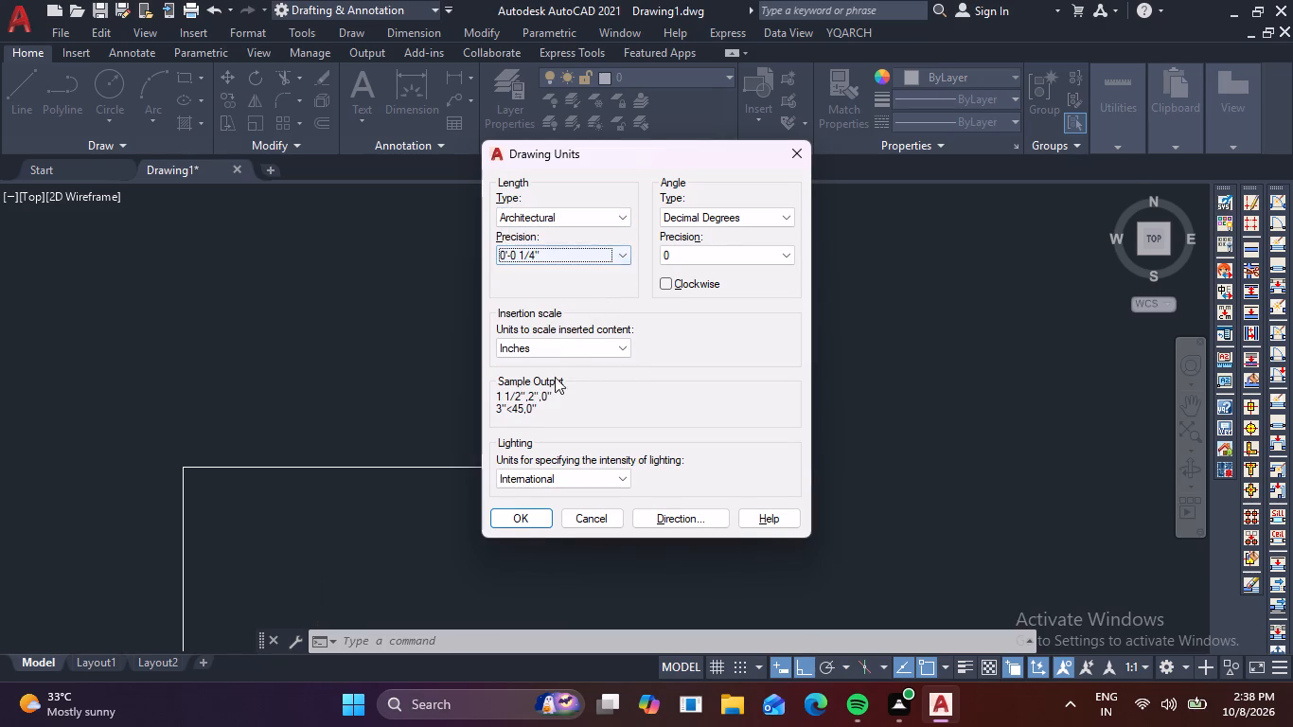
click(538, 520)
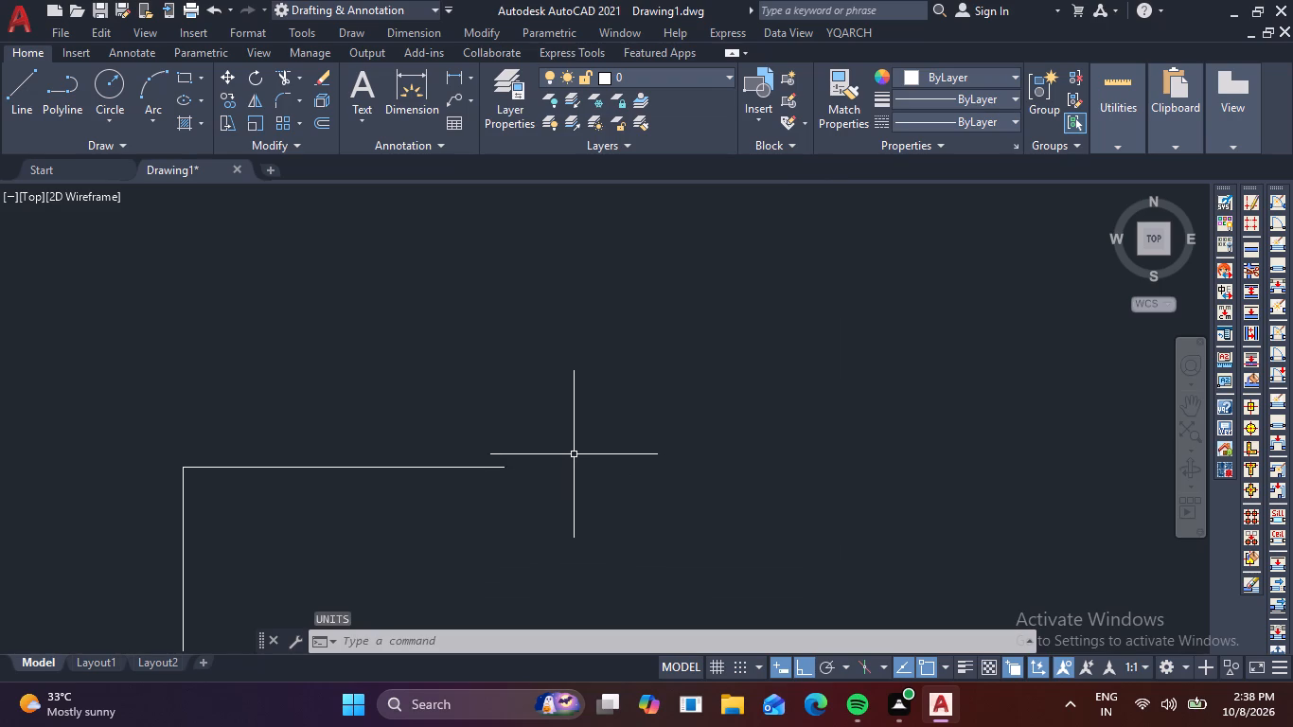
Draw a vertical line 3'8-1/2" long, running upward from the free end of the horizontal line.
text(l)
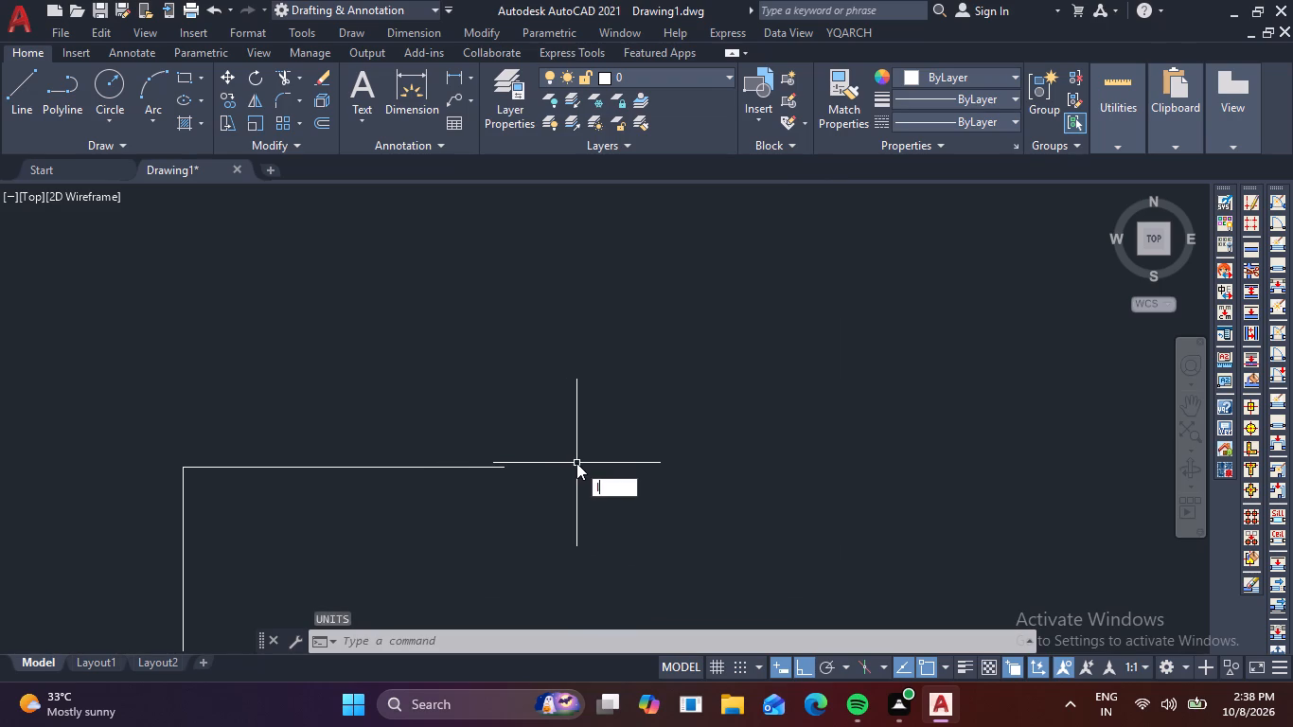
key(space)
click(500, 463)
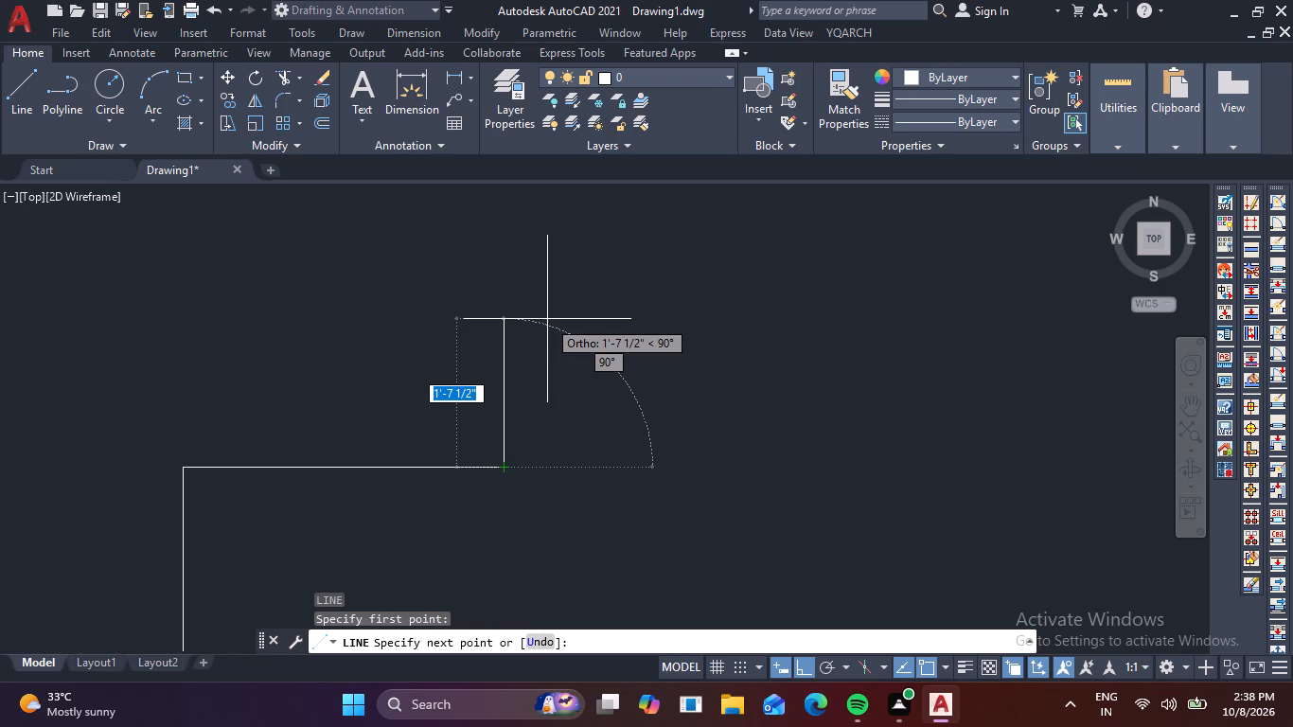
key(3)
key(apostrophe)
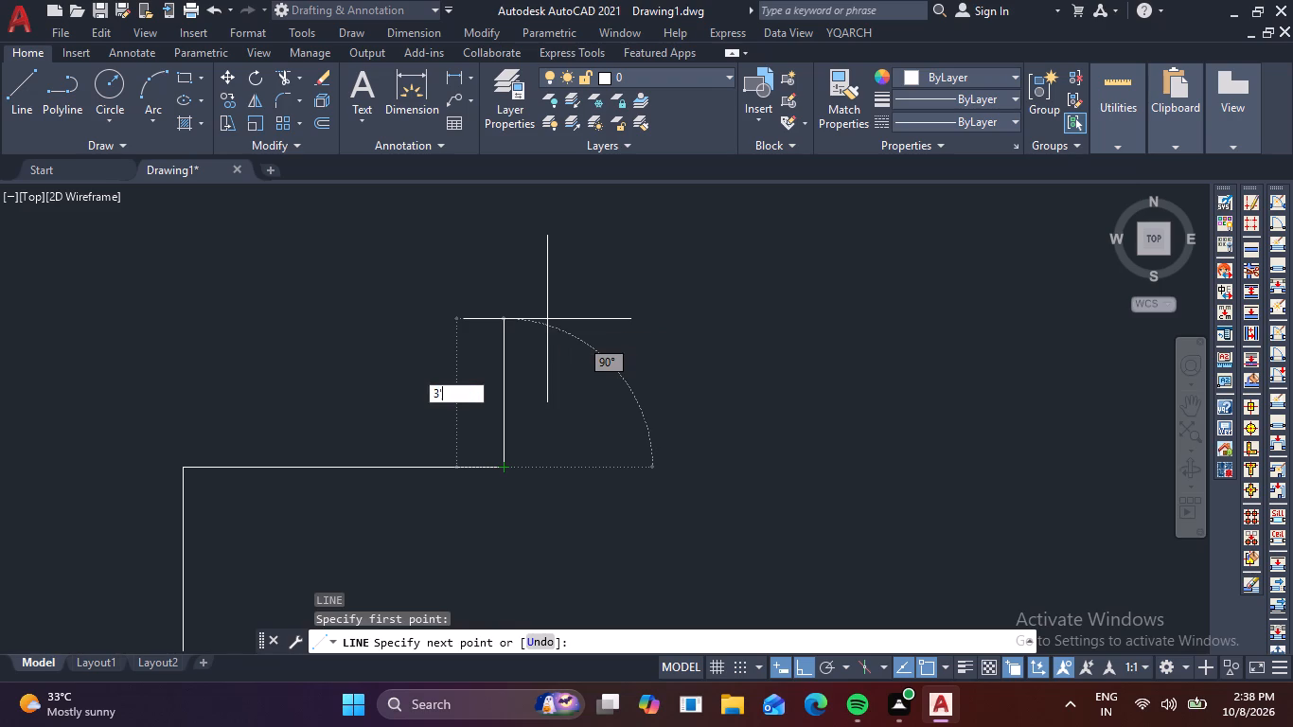
key(8)
key(minus)
key(1)
text(/2)
key(shift+quotedbl)
key(Return)
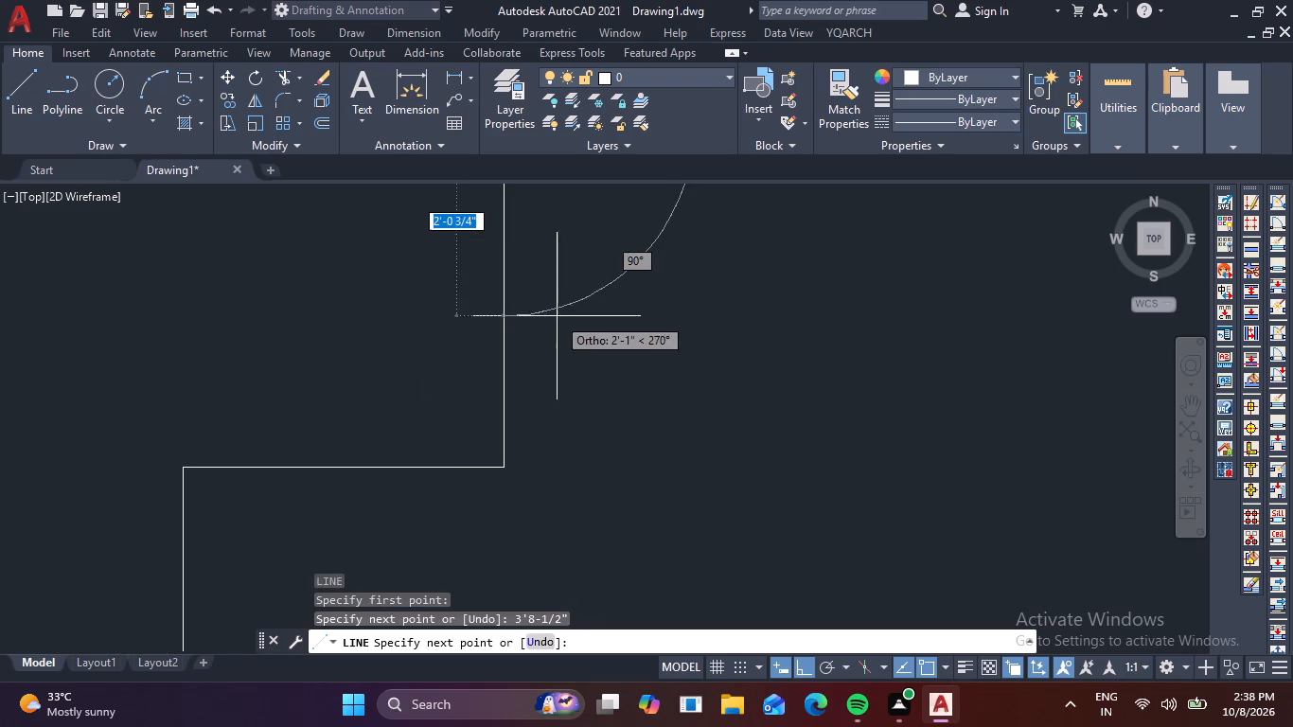
scroll(700, 335, down, 1)
middle_drag(700, 337, 692, 472)
scroll(677, 444, down, 2)
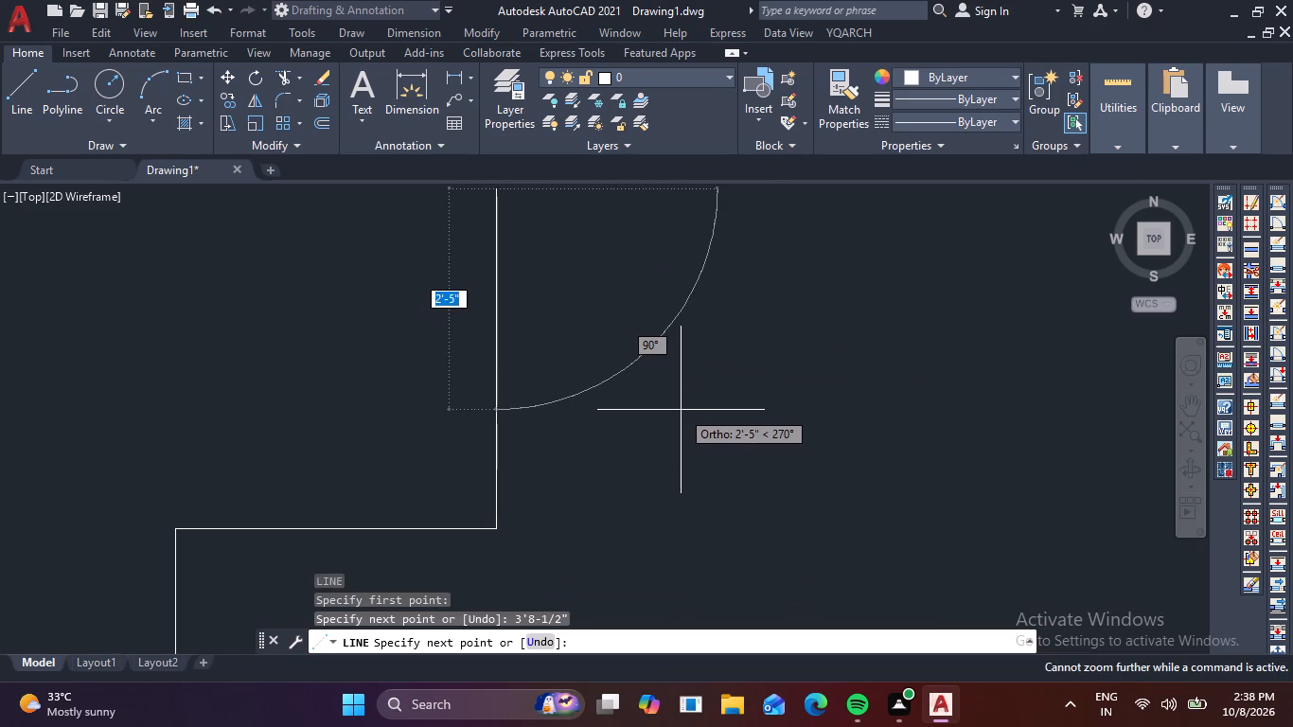
key(Escape)
Offset the upper vertical line 10" repeatedly to the right with the Multiple option, making eight evenly spaced copies.
scroll(680, 407, down, 3)
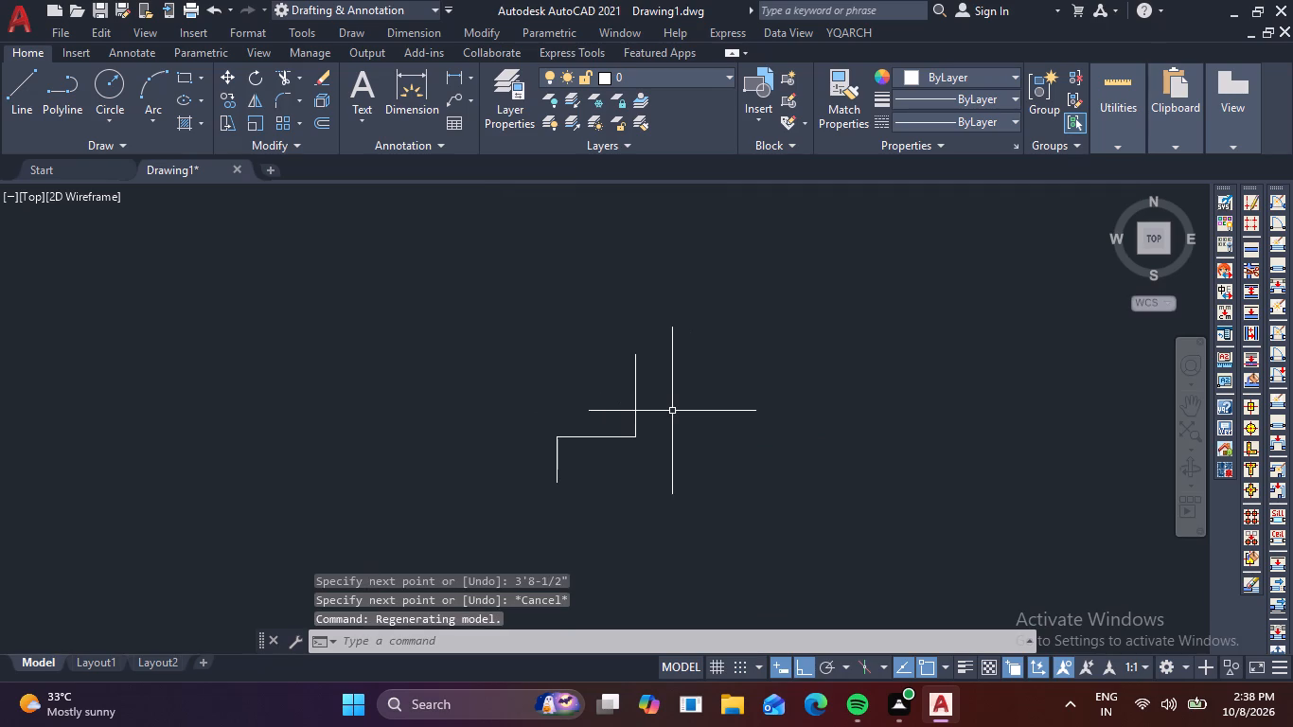
key(o)
key(Return)
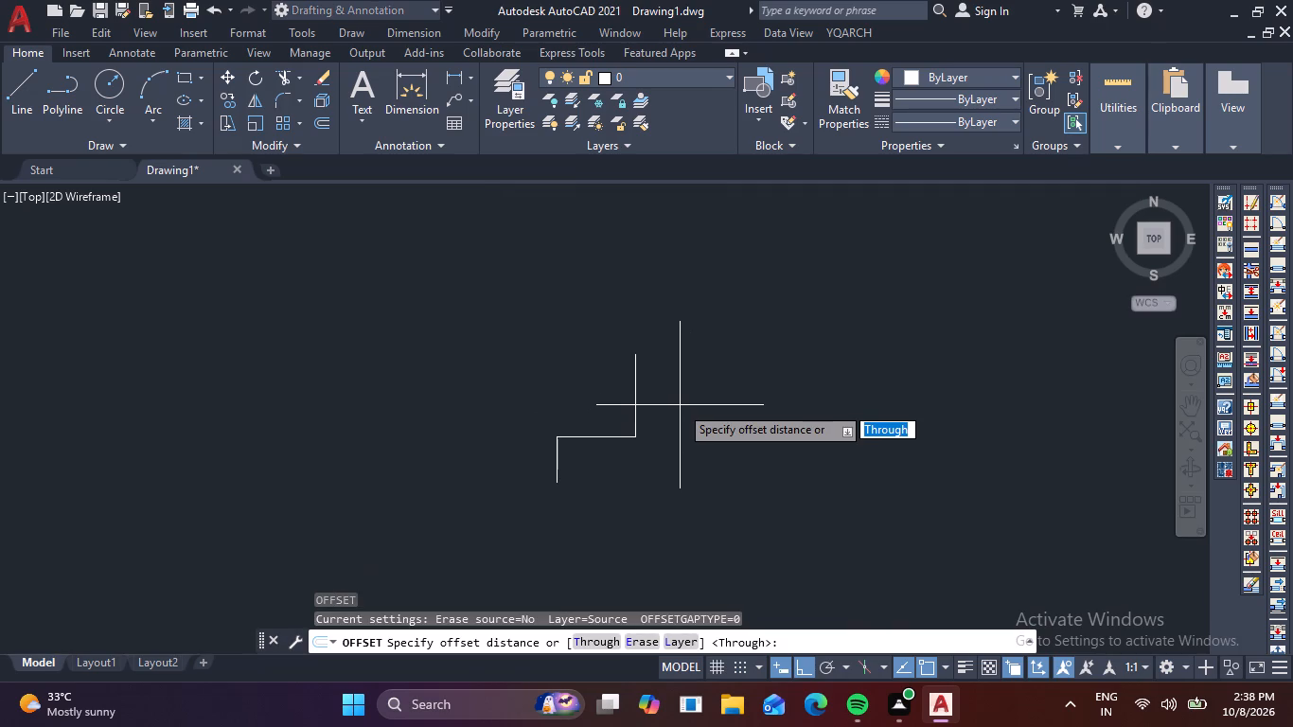
key(1)
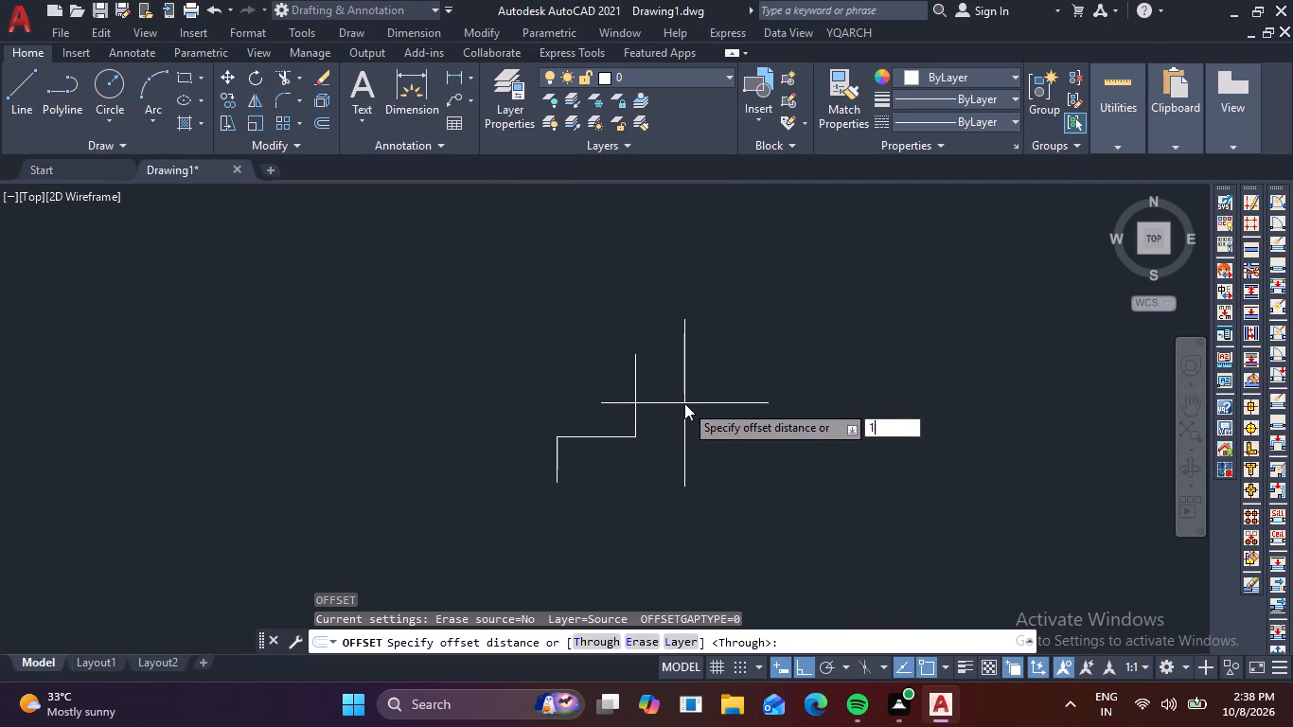
key(0)
key(shift+quotedbl)
key(Return)
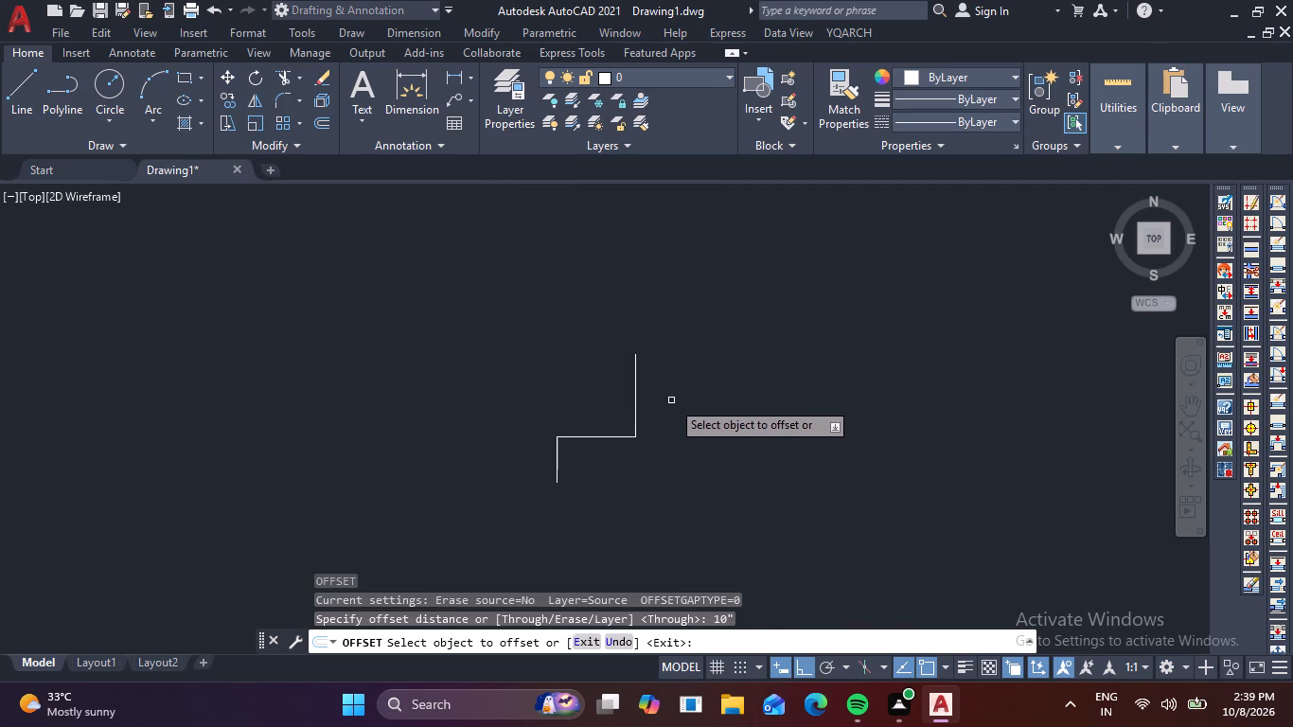
click(637, 393)
right_click(637, 393)
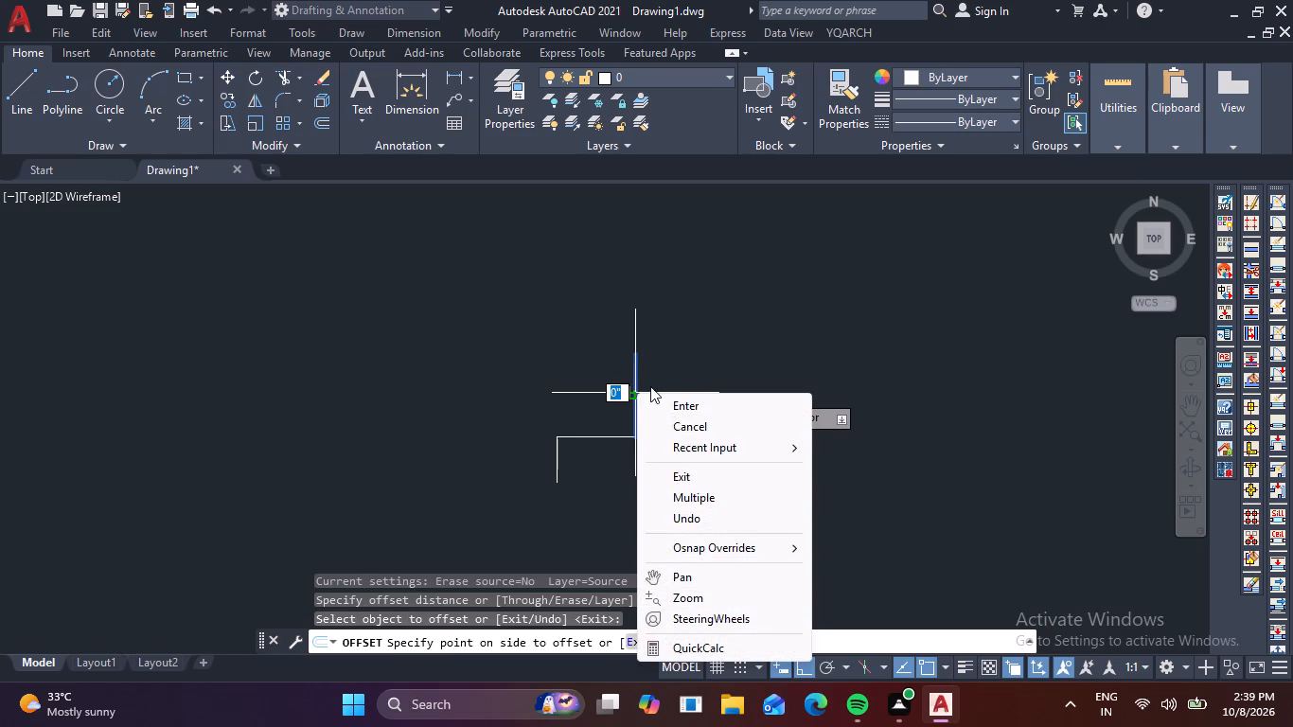
click(704, 497)
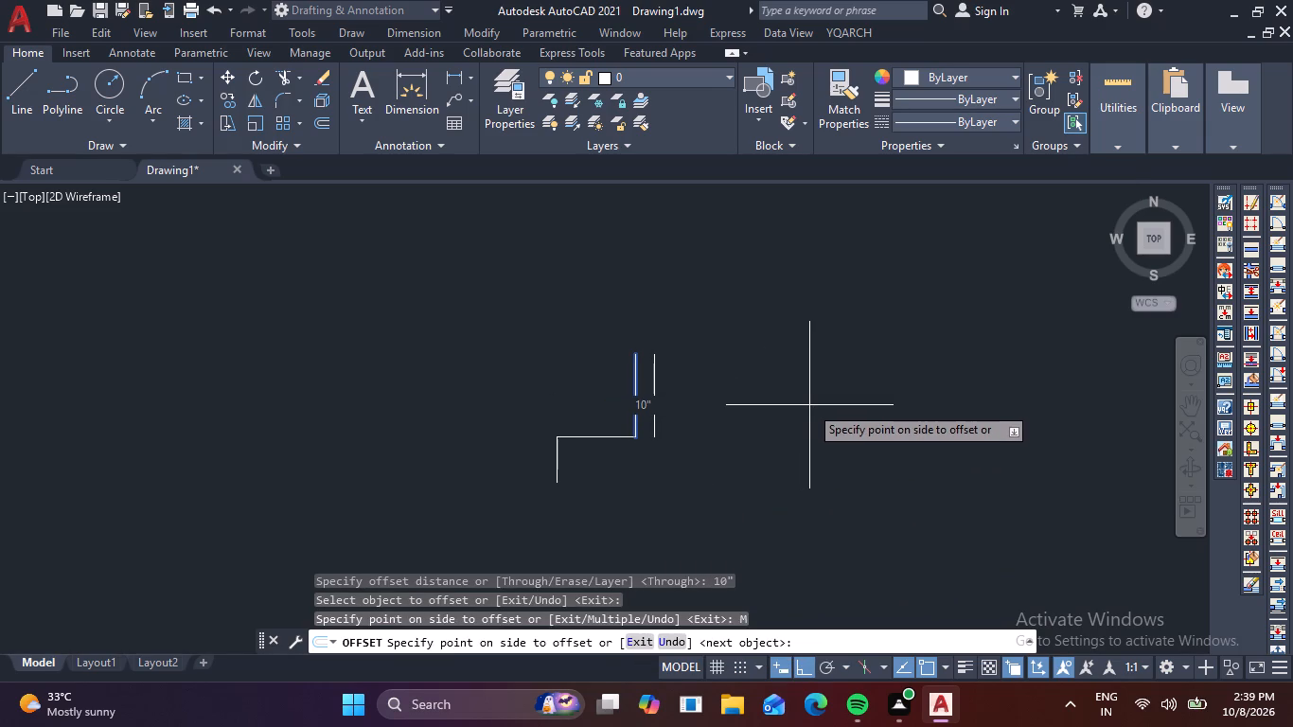
click(809, 405)
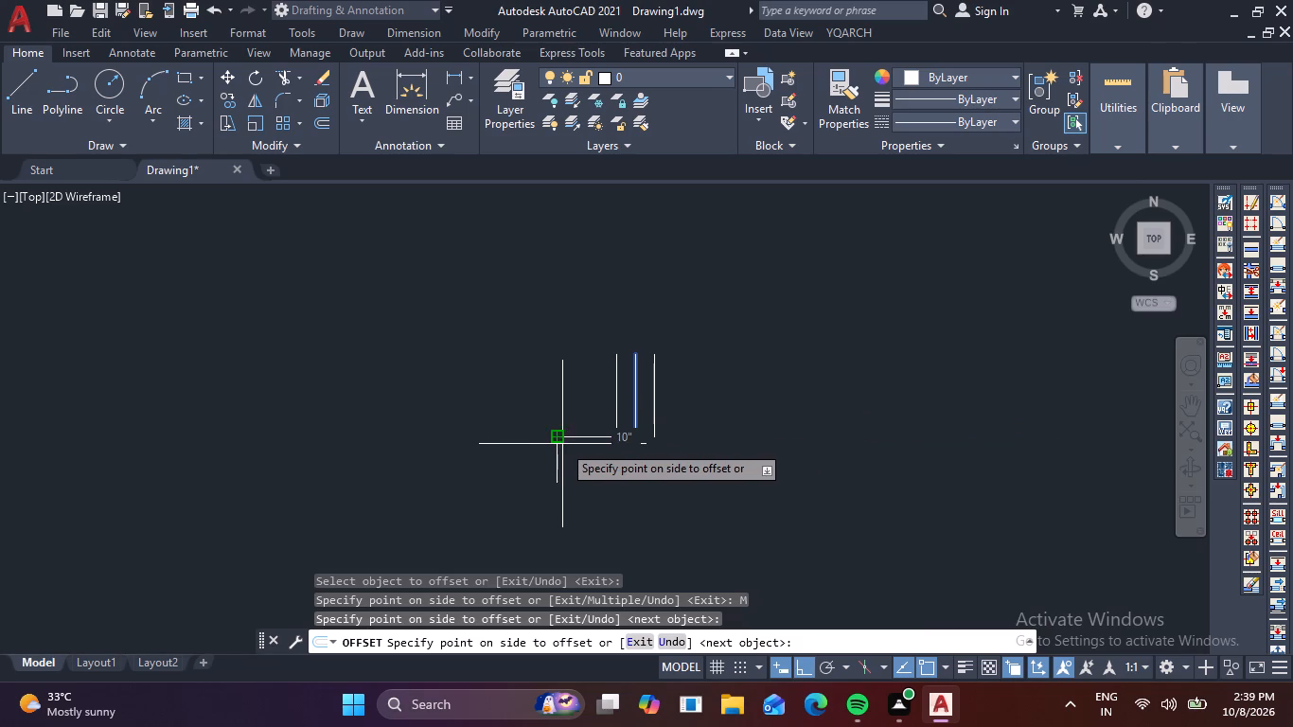
click(761, 393)
double_click(781, 388)
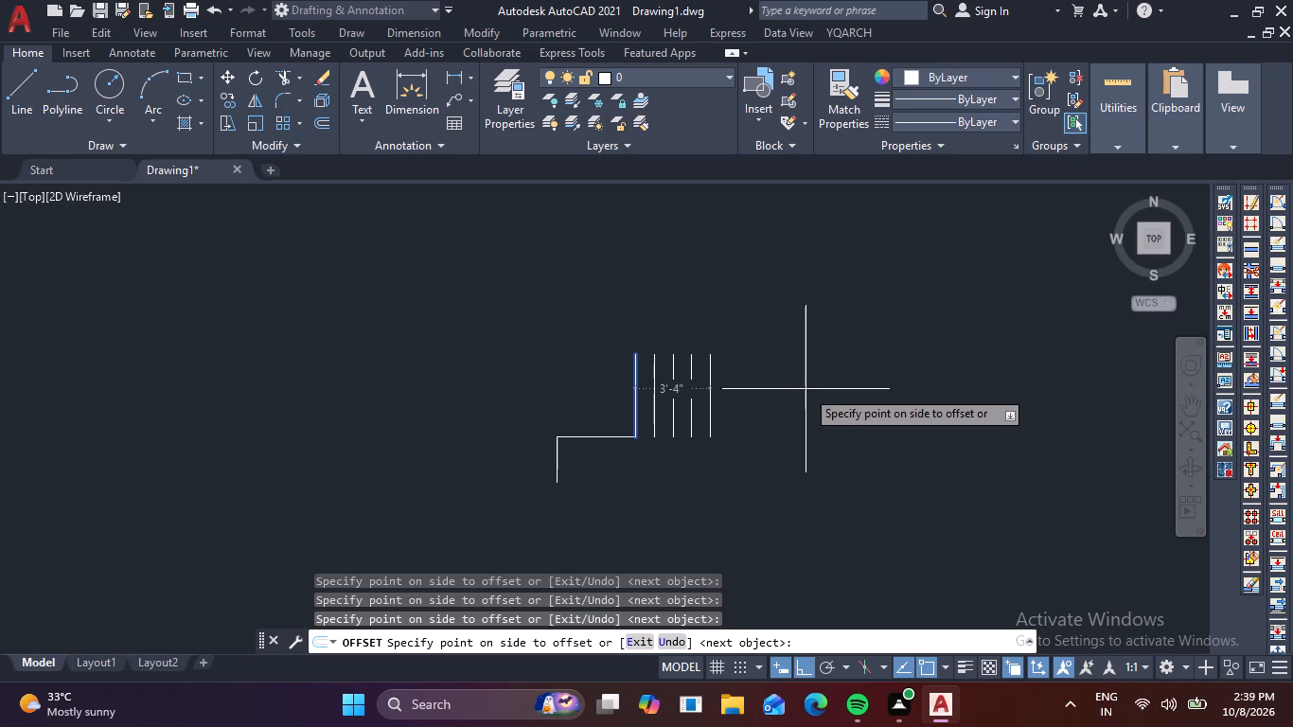
click(806, 389)
click(813, 388)
double_click(832, 389)
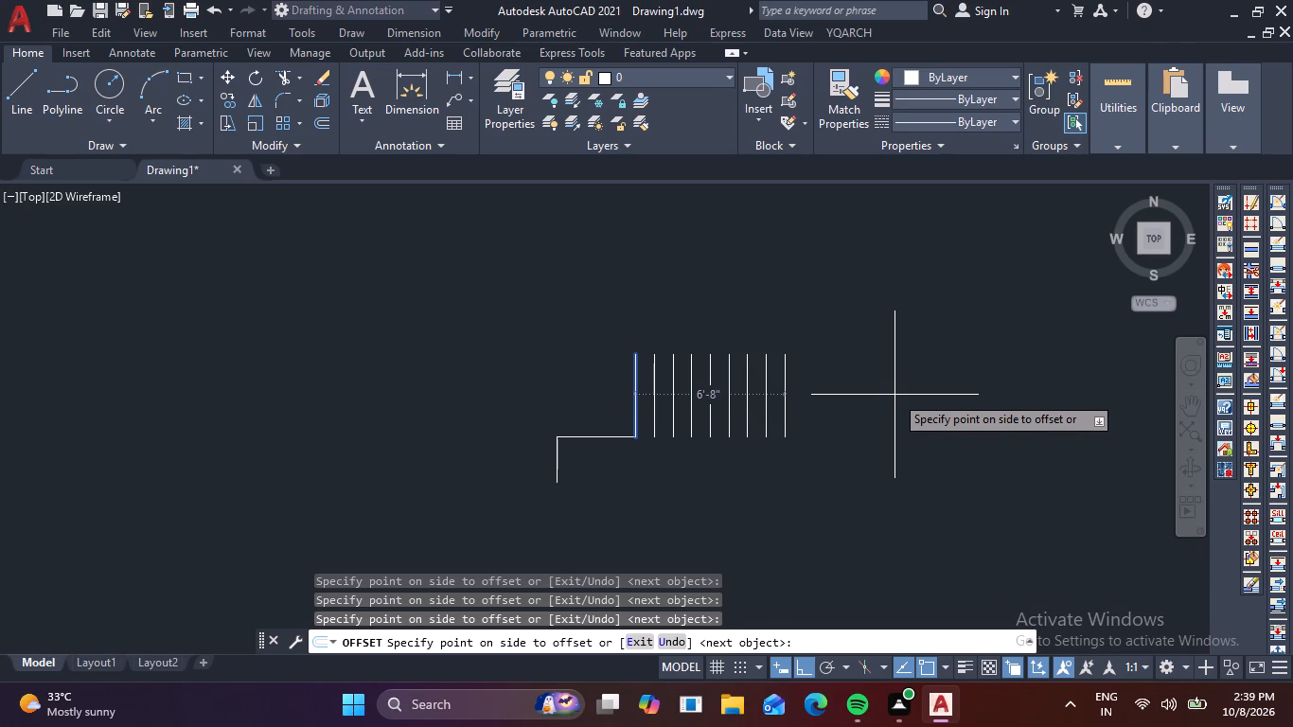
click(899, 395)
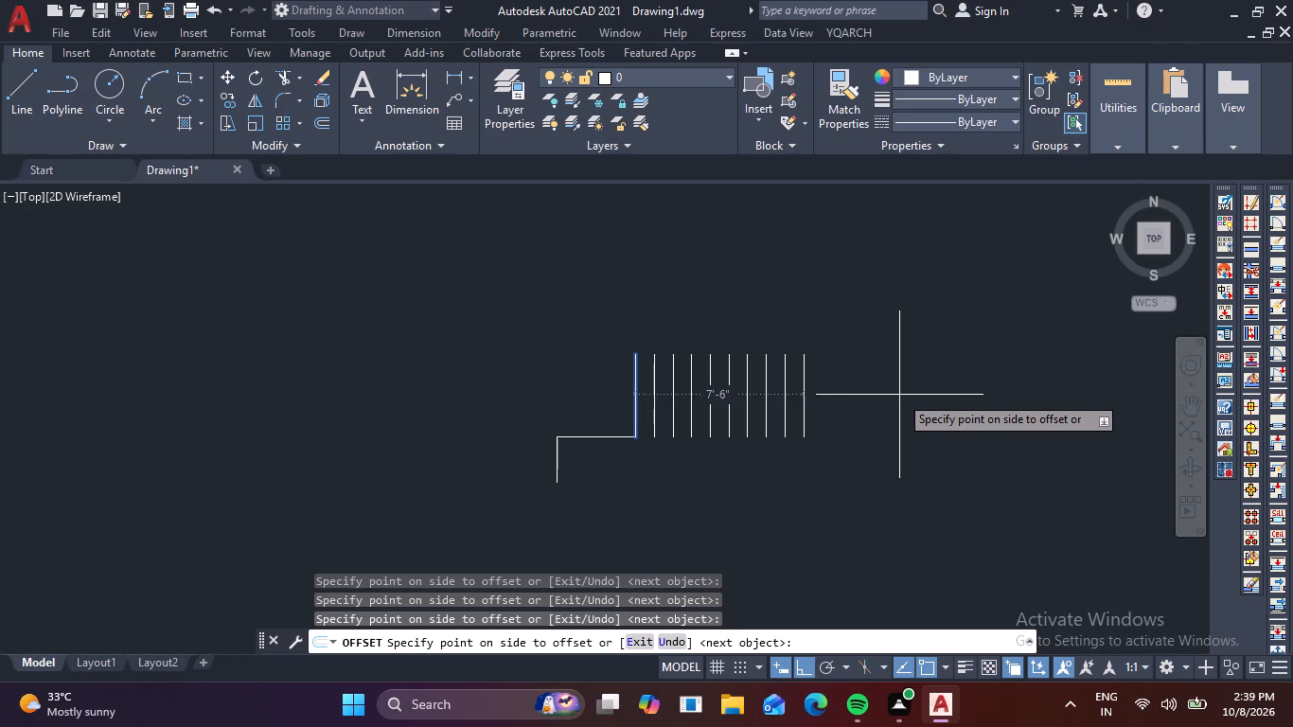
key(Escape)
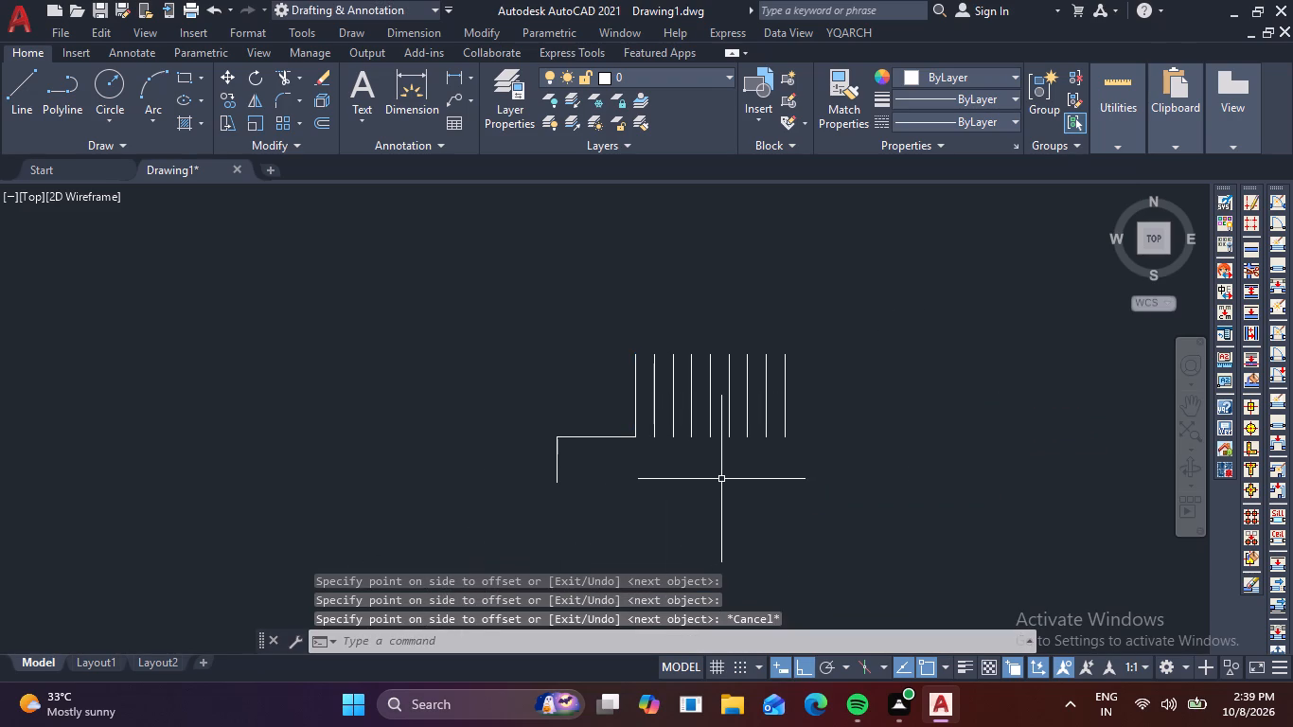
Draw a horizontal line 6'-8" long joining the lower ends of the first and last of the evenly spaced vertical lines.
key(l)
key(space)
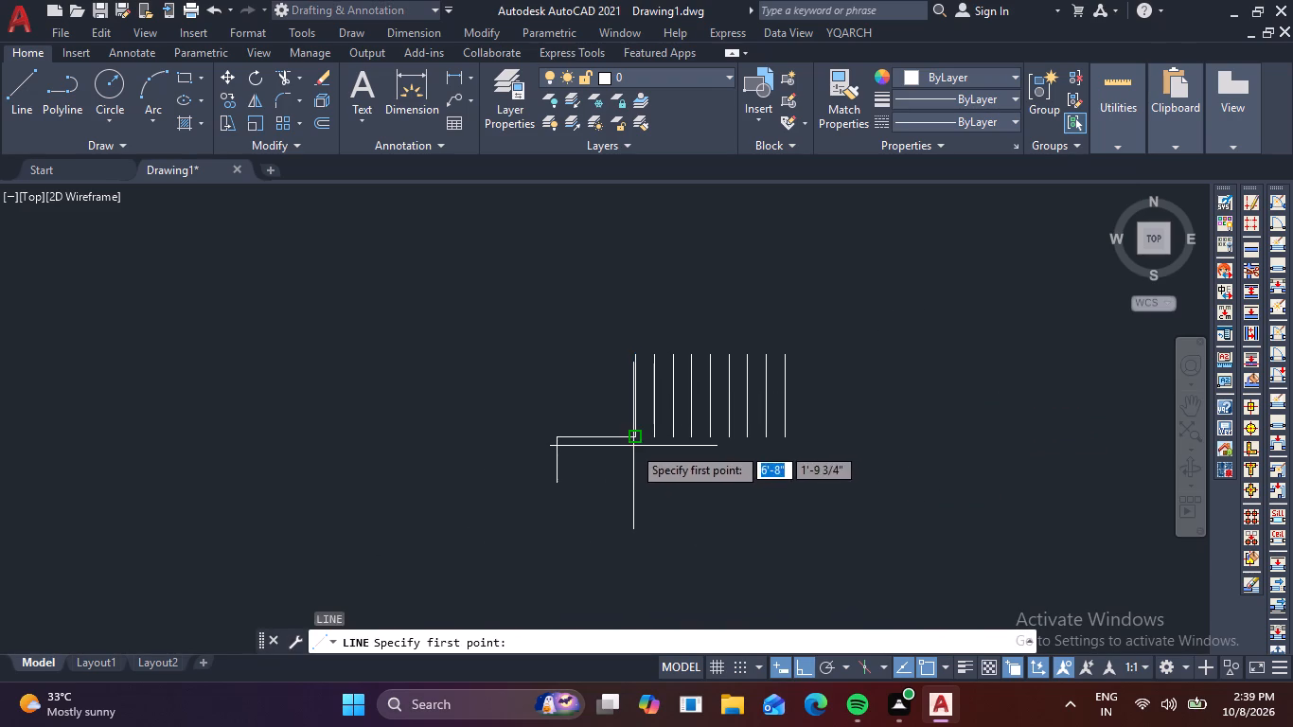
click(637, 435)
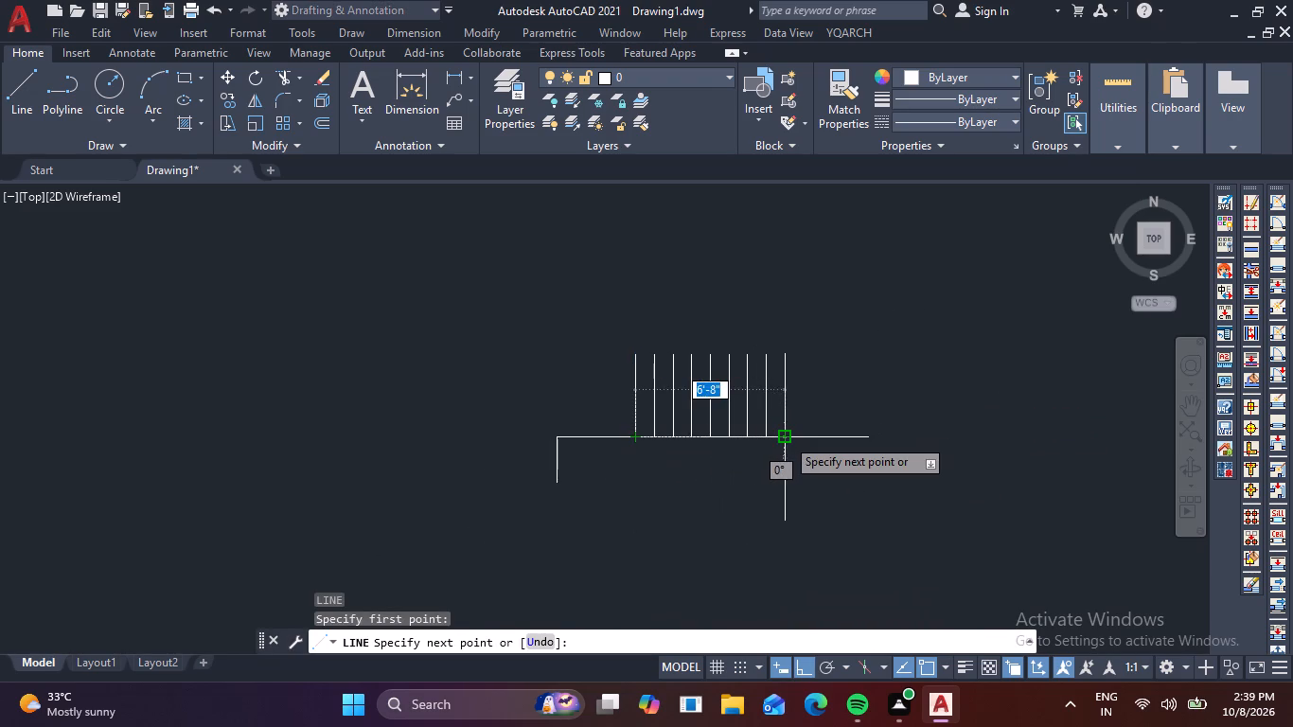
click(786, 437)
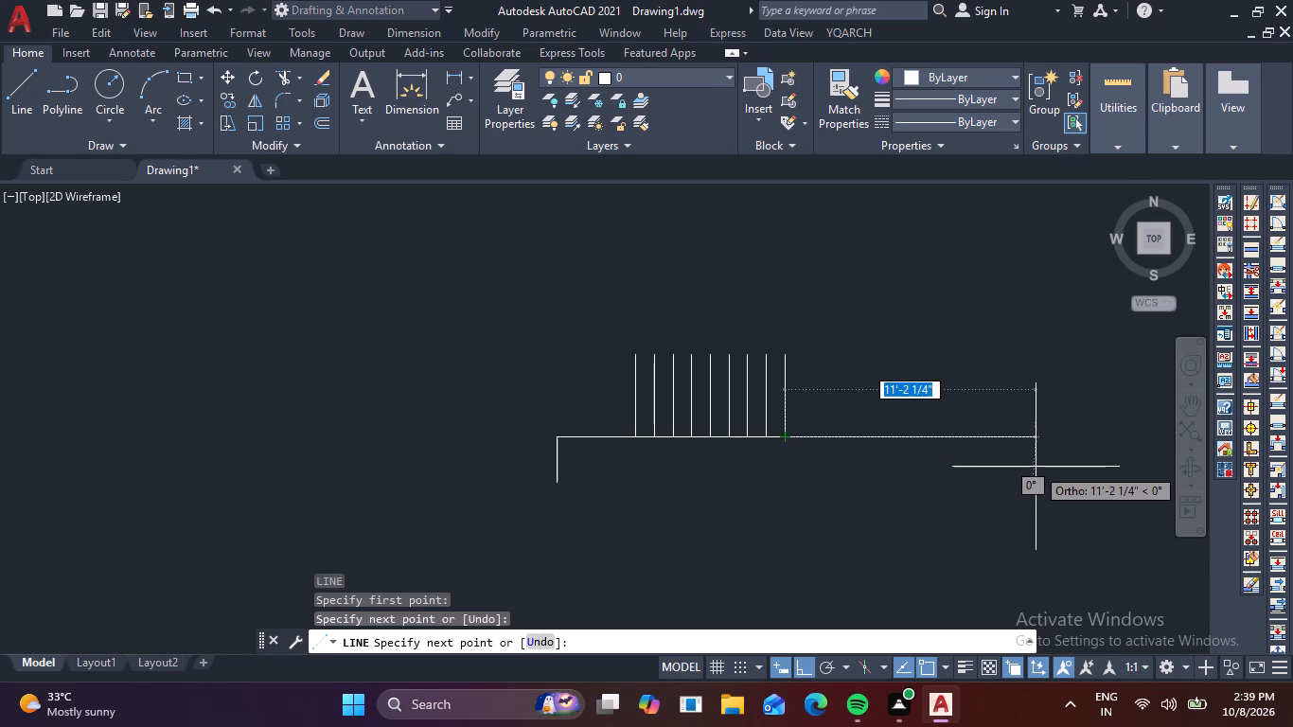
Continue the base line 3'3" further to the right, with a 2' segment running downward from its end.
text(3'3)
key(shift+quotedbl)
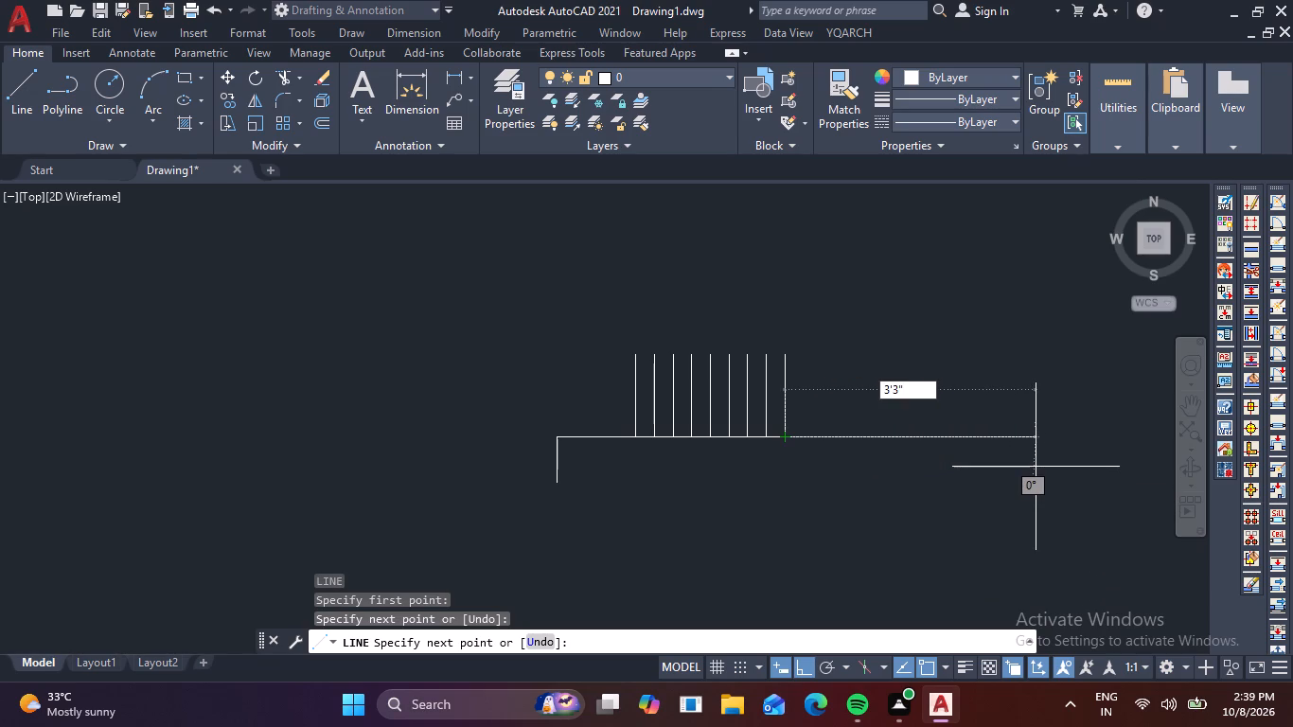
key(Return)
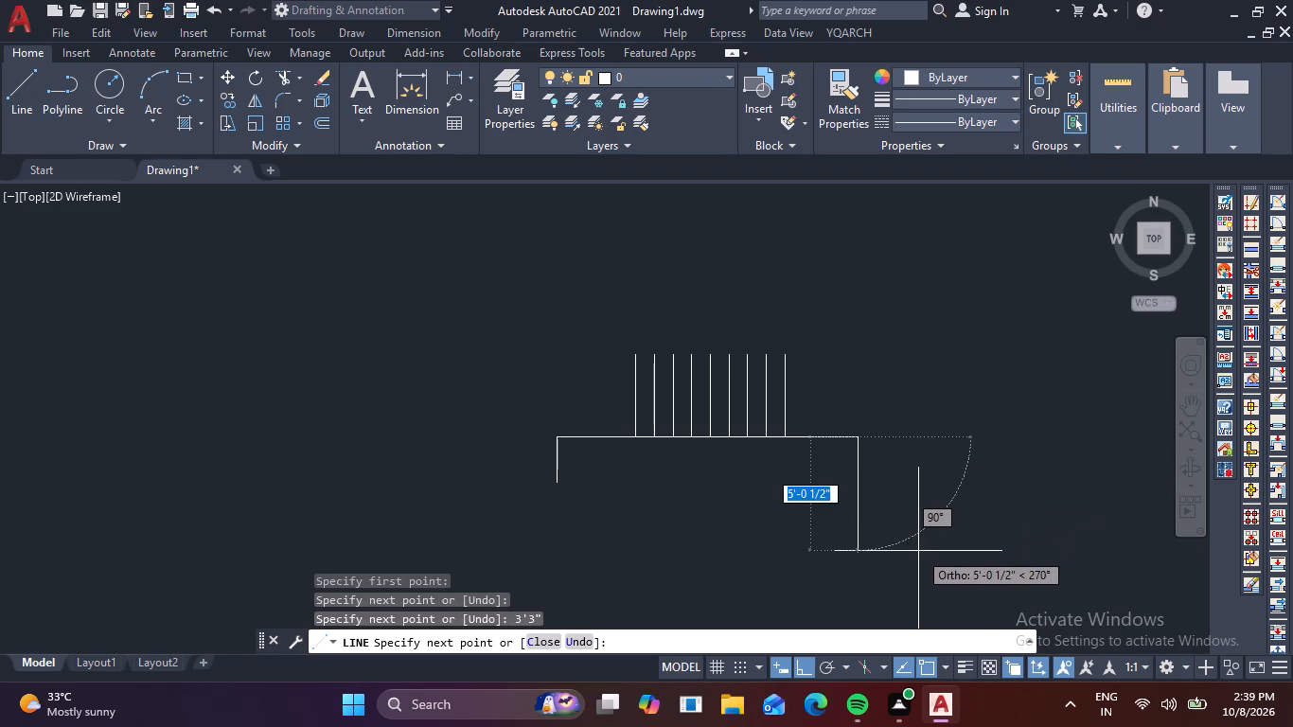
text(2')
key(Return)
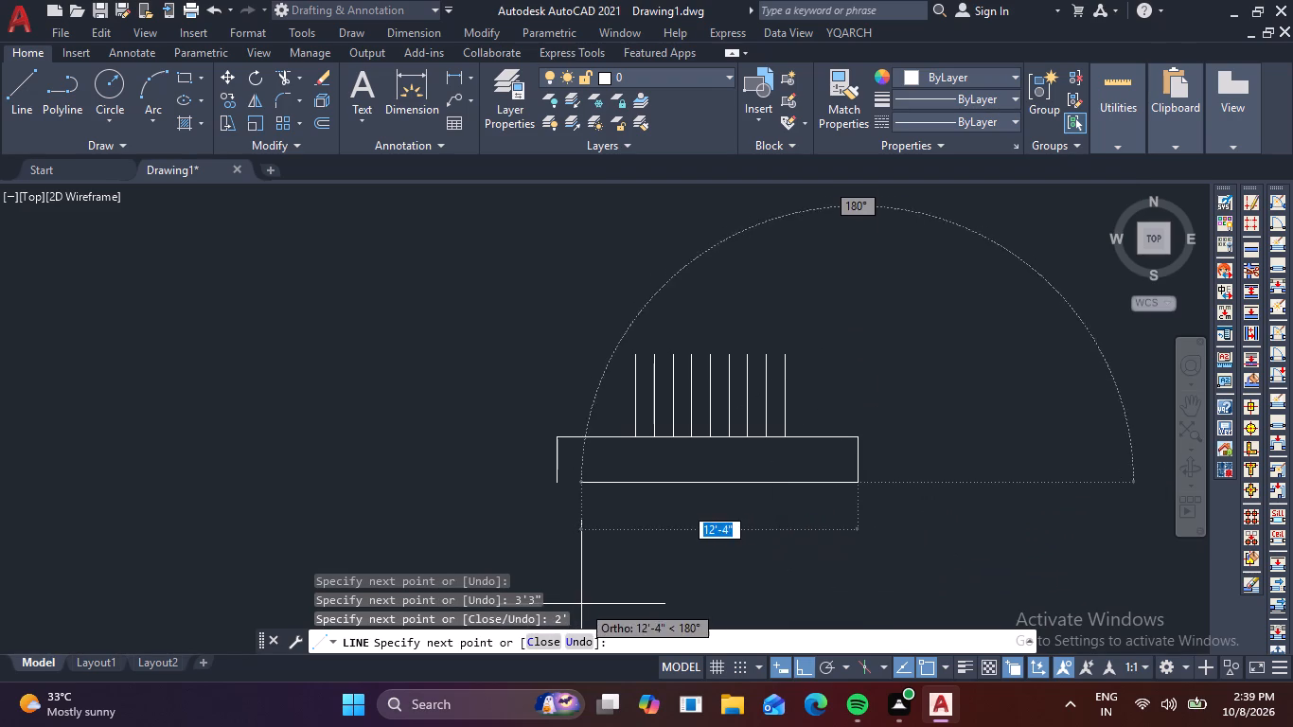
key(Escape)
Join the three horizontal base segments and the two 2' vertical end lines into one polyline.
middle_drag(1005, 470, 997, 500)
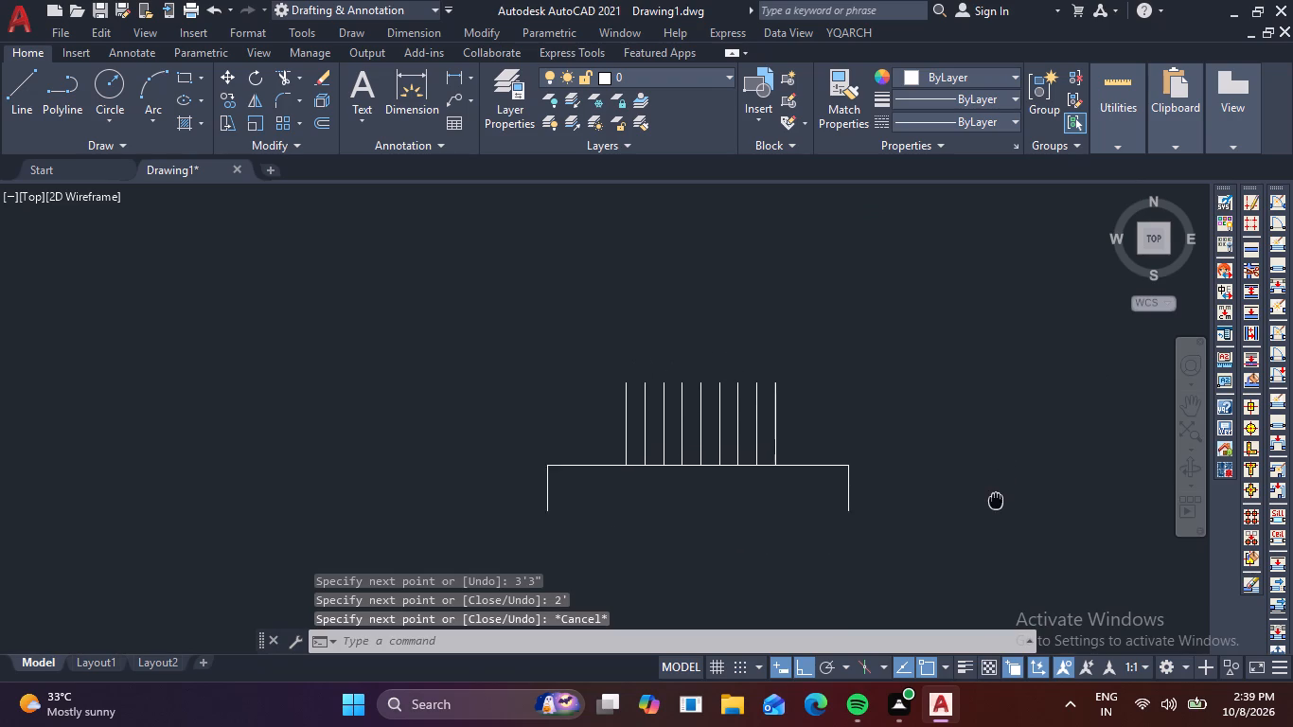
middle_drag(997, 500, 996, 546)
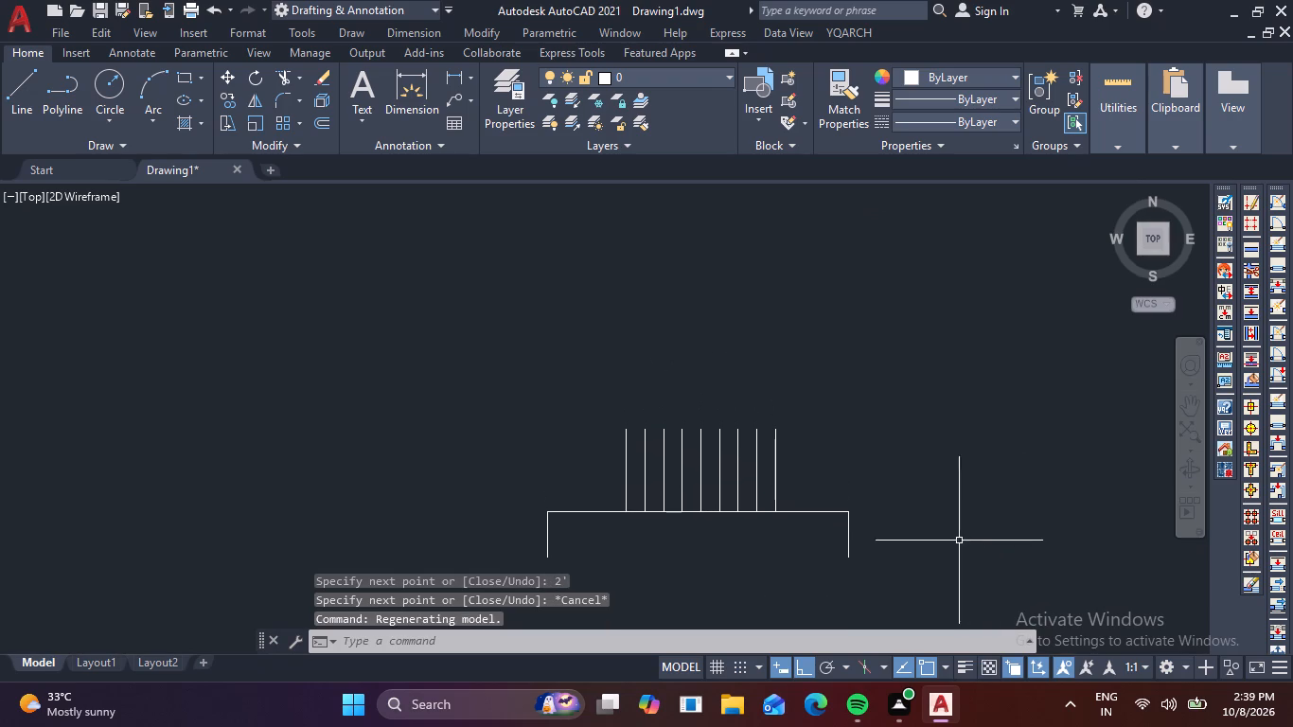
drag(939, 539, 930, 539)
click(828, 504)
click(574, 538)
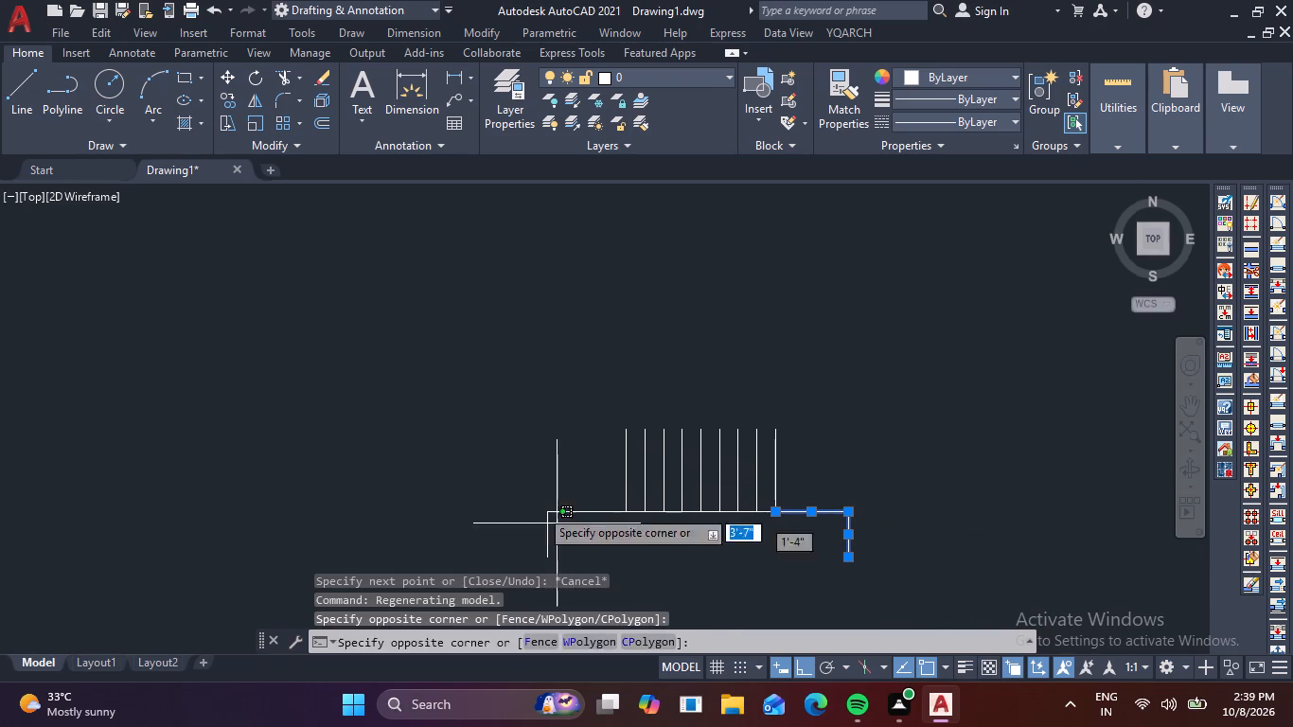
click(501, 488)
click(640, 514)
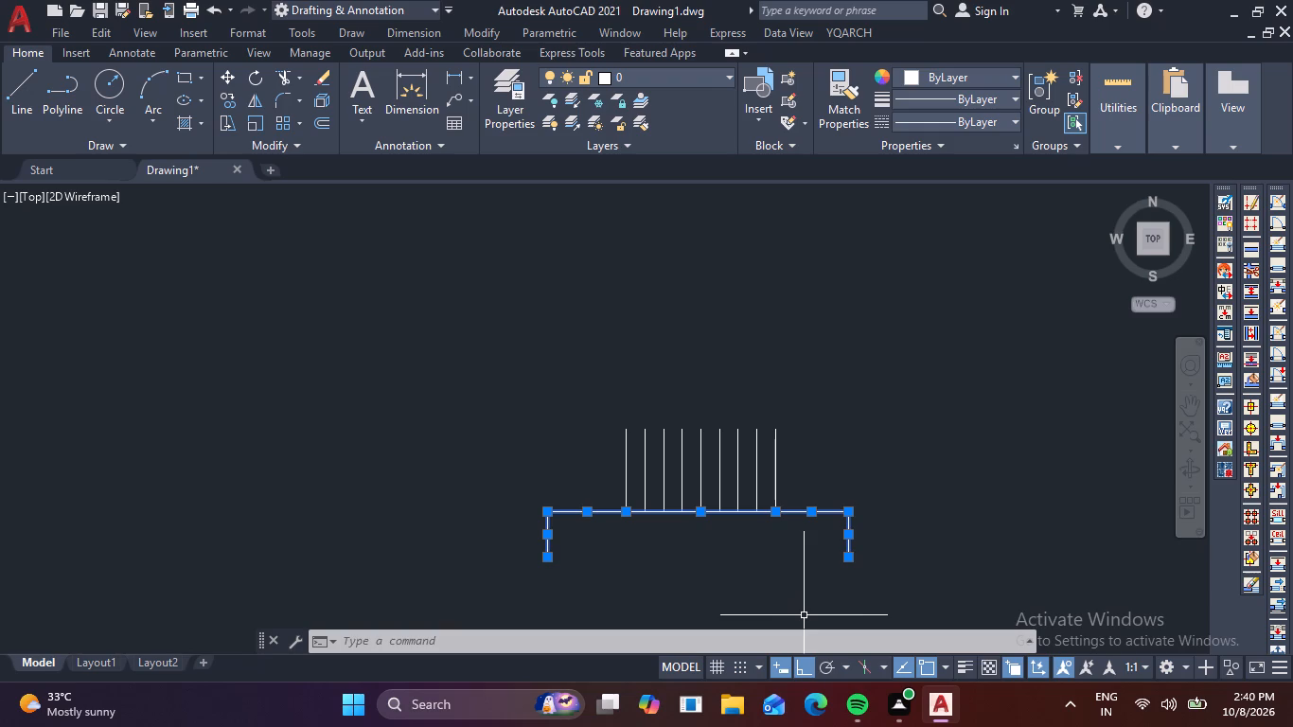
text(j)
key(space)
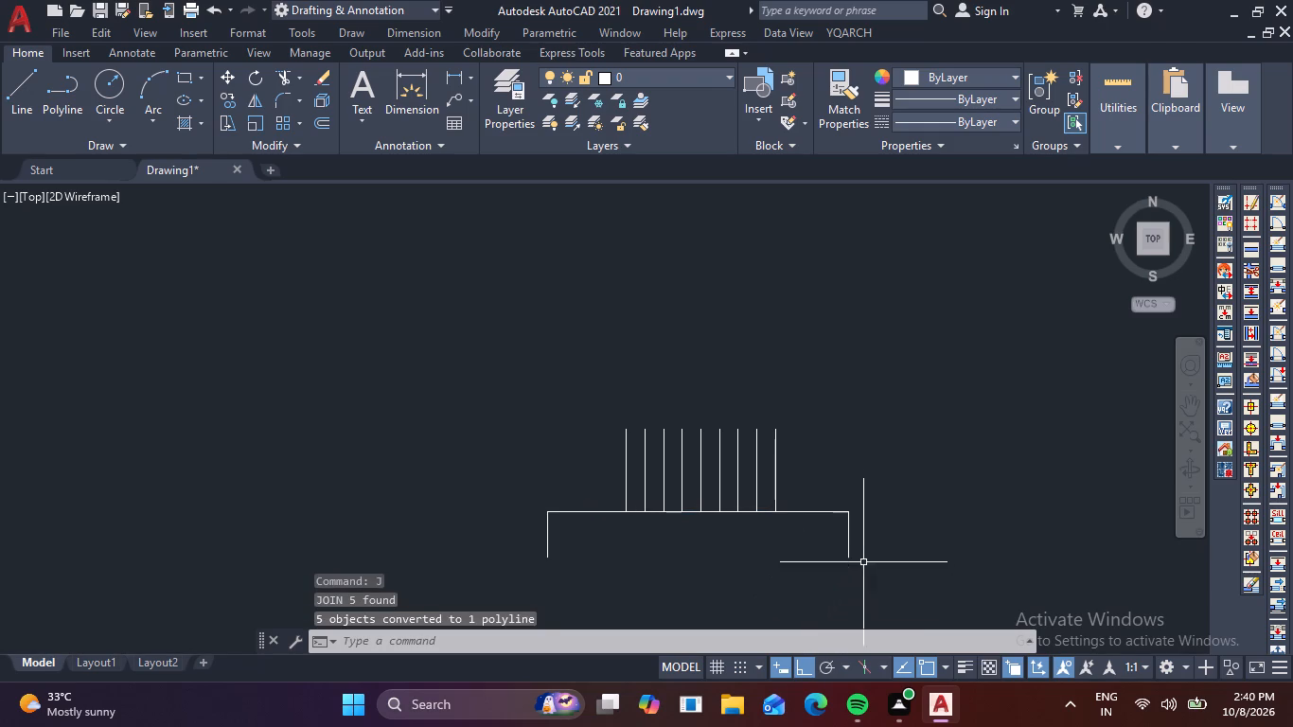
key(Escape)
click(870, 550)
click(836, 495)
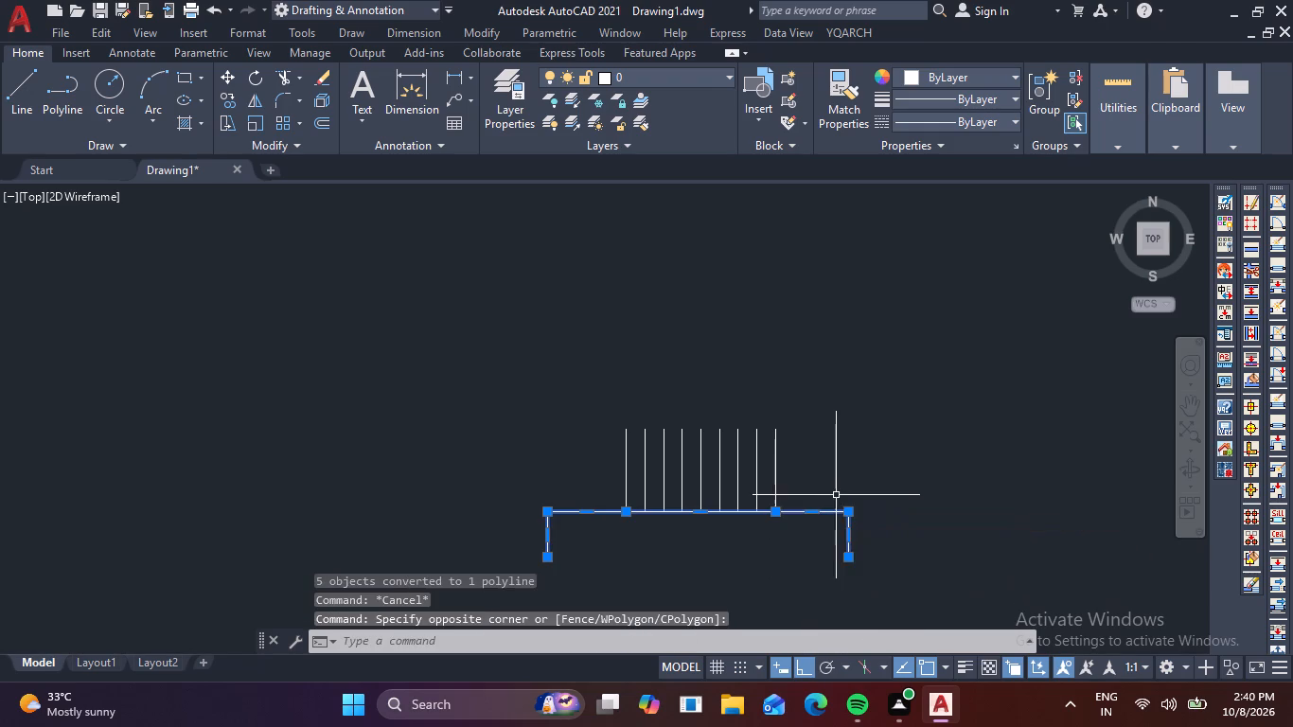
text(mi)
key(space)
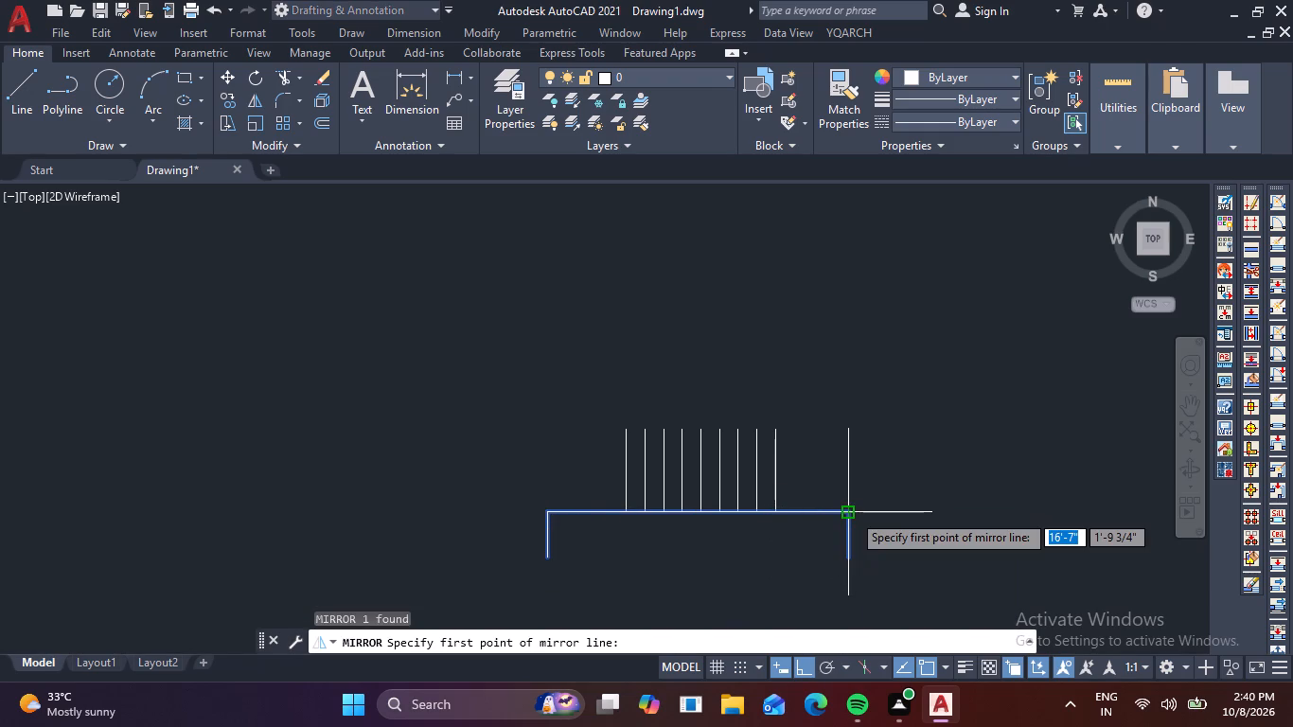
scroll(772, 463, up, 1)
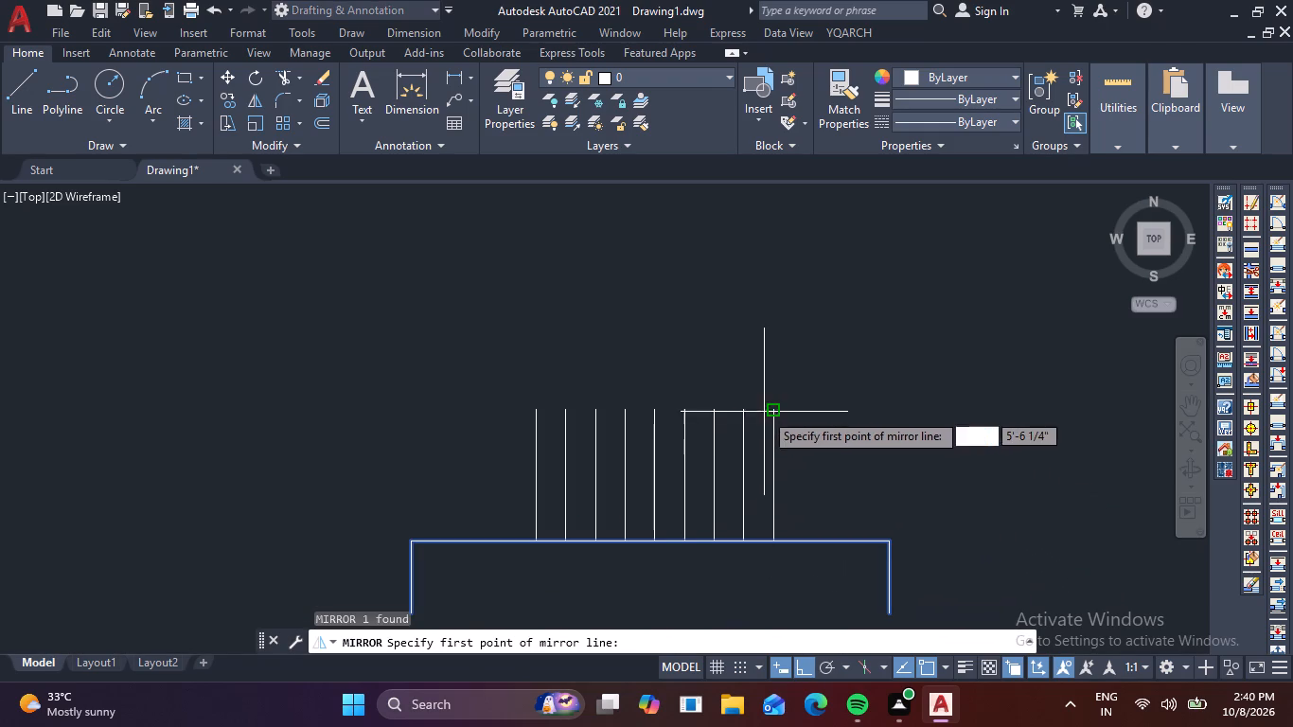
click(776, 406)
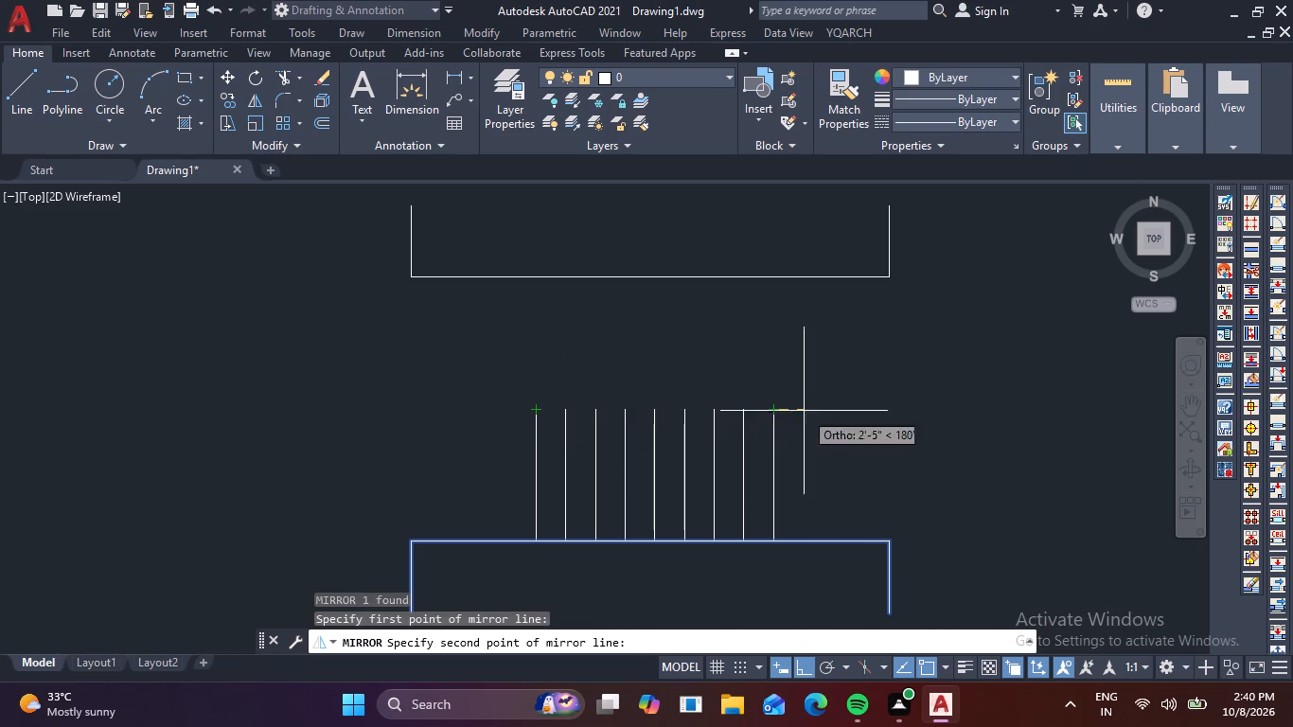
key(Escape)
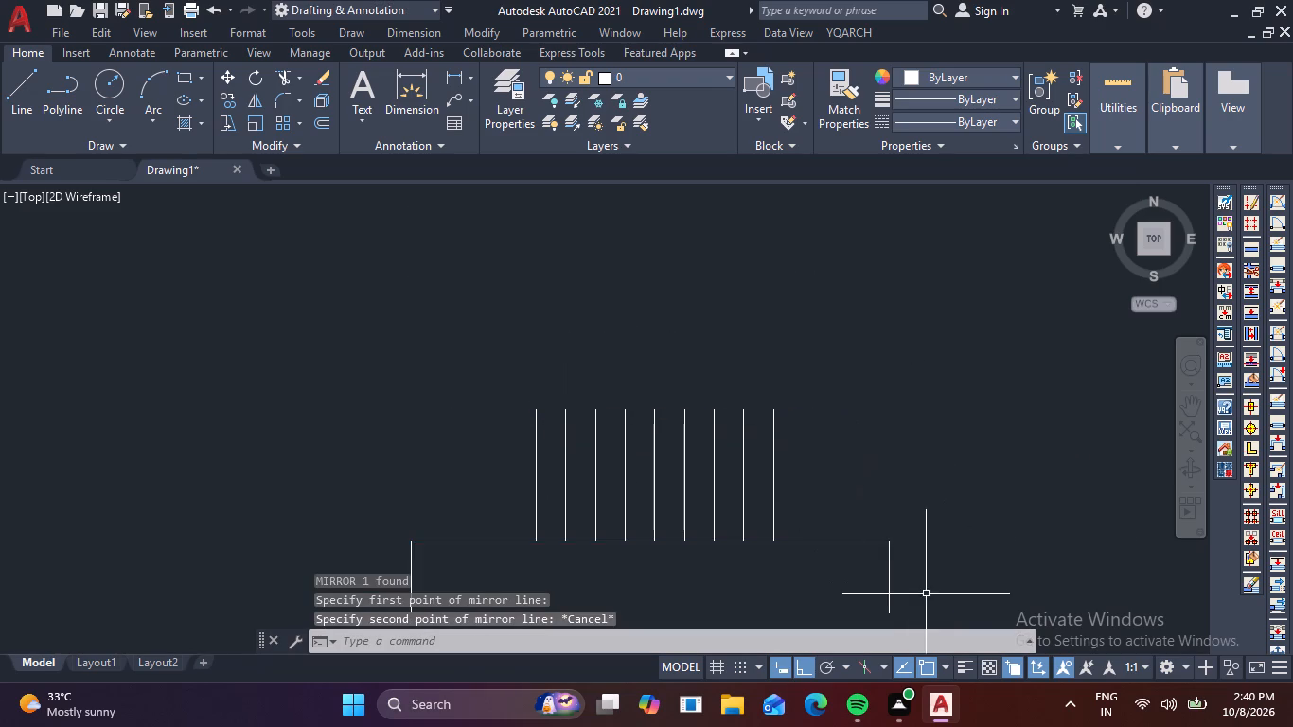
Mirror the nine vertical tread lines and the base polyline upward about the line through the treads' upper ends, keeping the originals.
drag(926, 594, 878, 569)
click(313, 455)
text(mi)
key(space)
drag(758, 406, 742, 406)
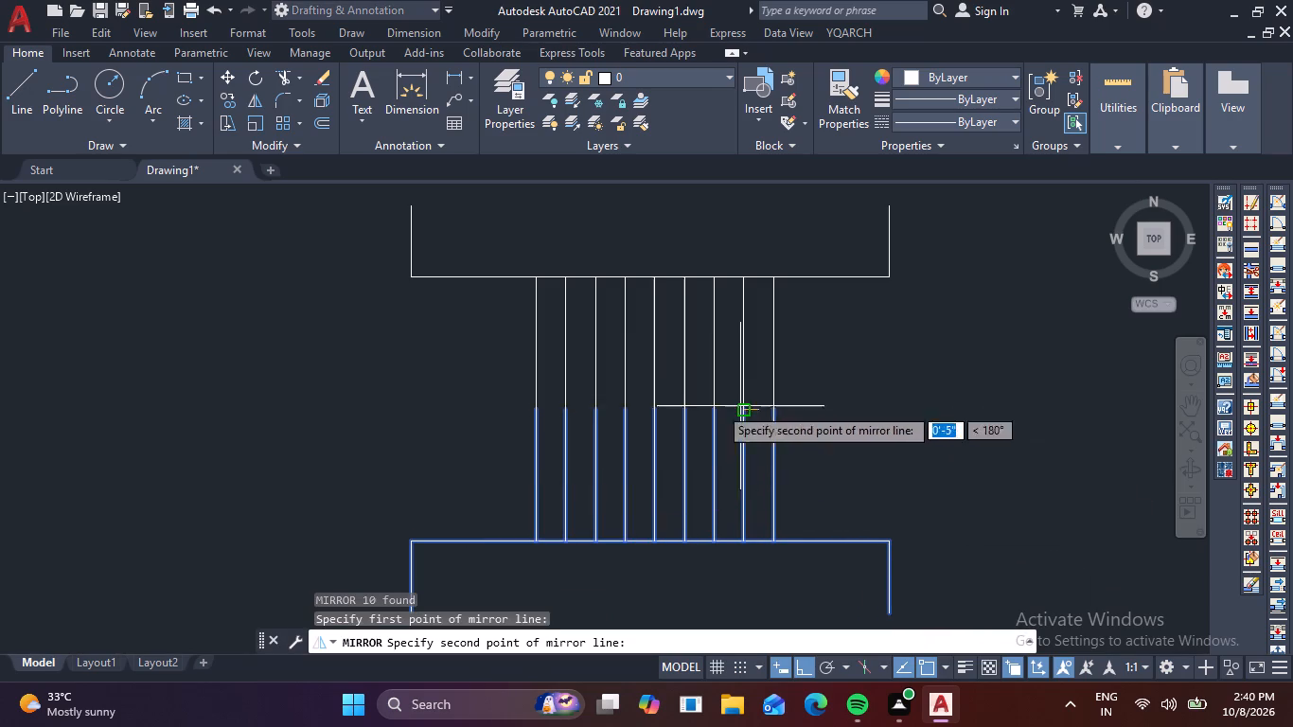
click(527, 406)
key(space)
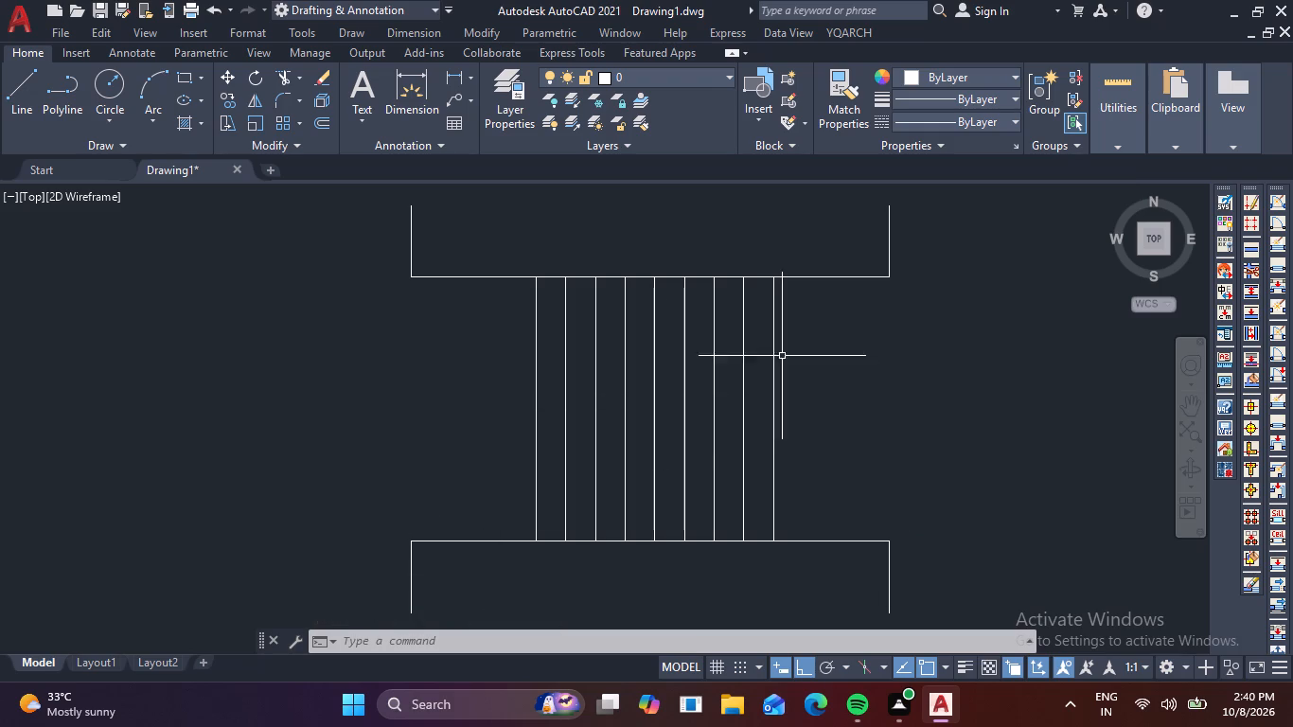
Draw a horizontal line along the mirror axis, joining the last tread line to the first where the two halves meet.
text(l)
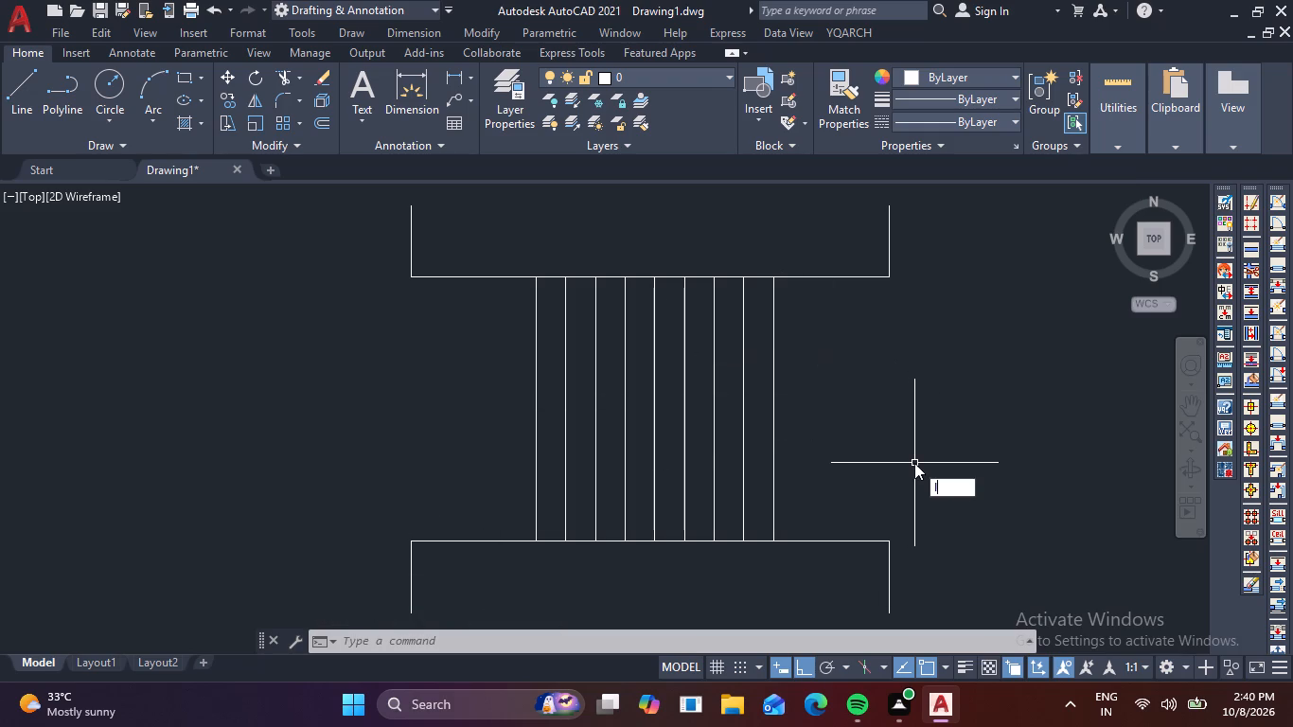
key(space)
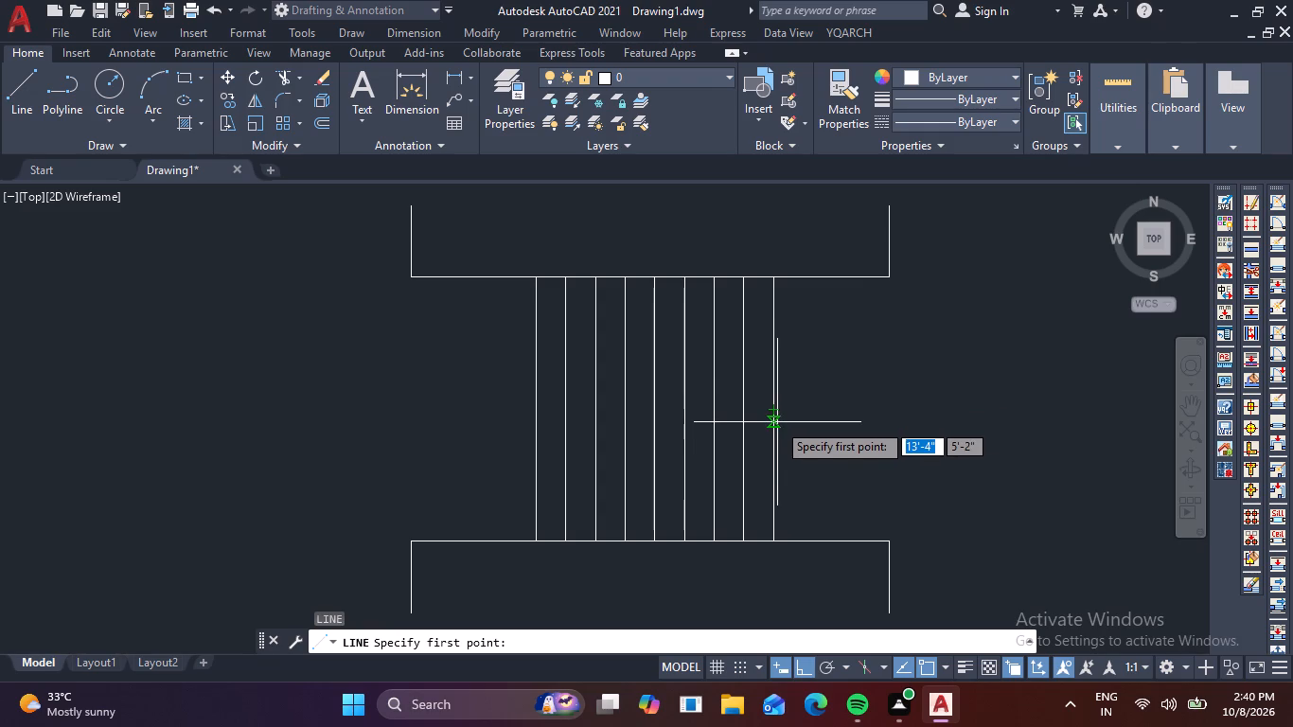
click(771, 406)
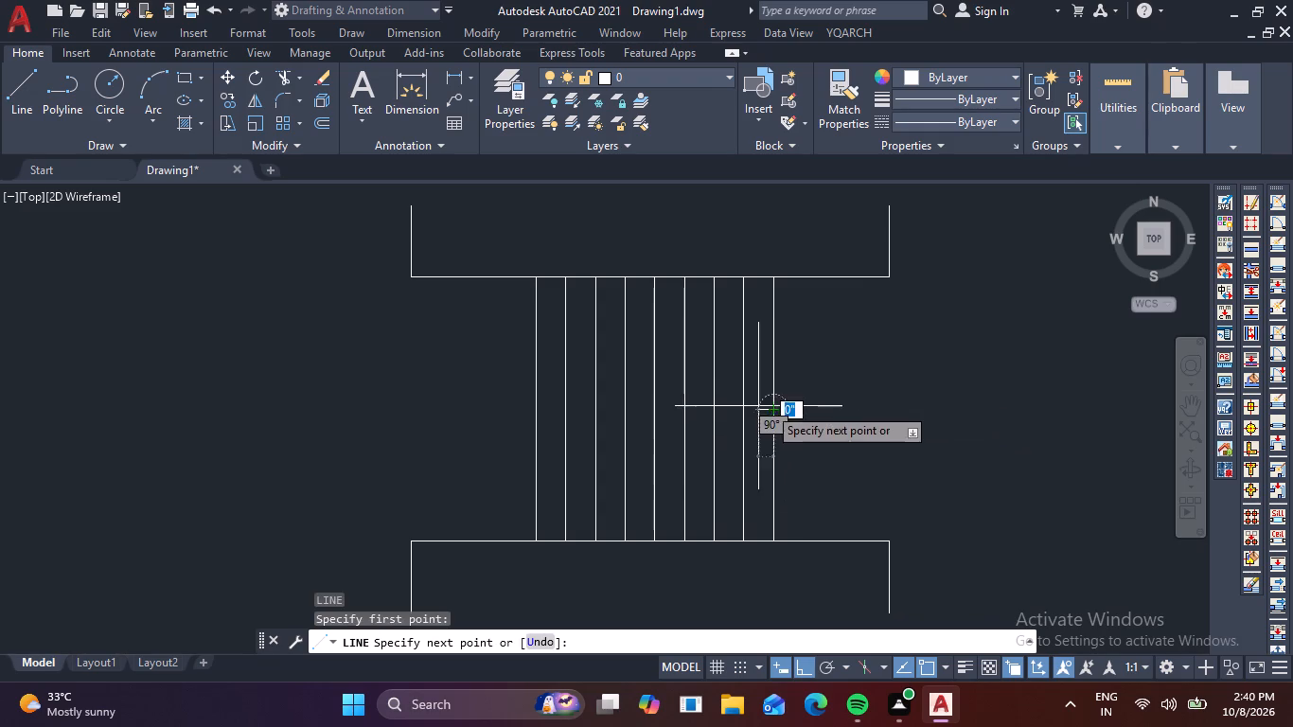
click(532, 409)
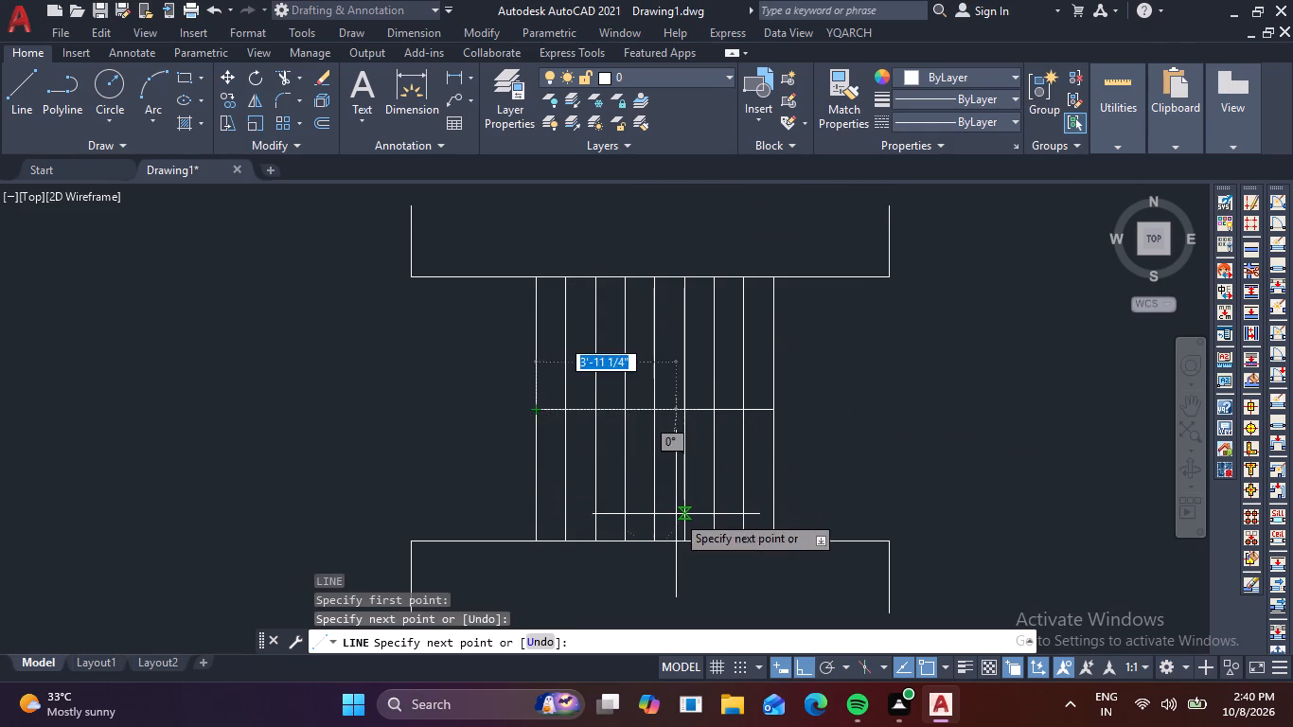
key(Escape)
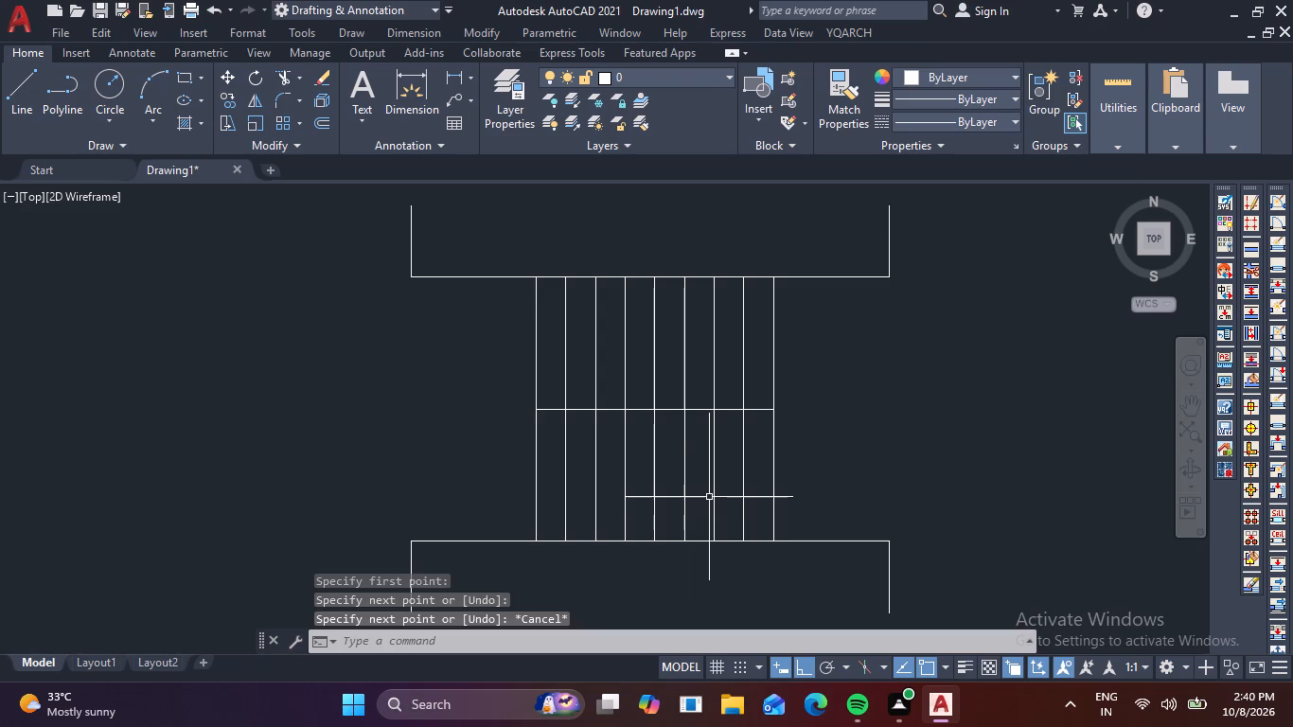
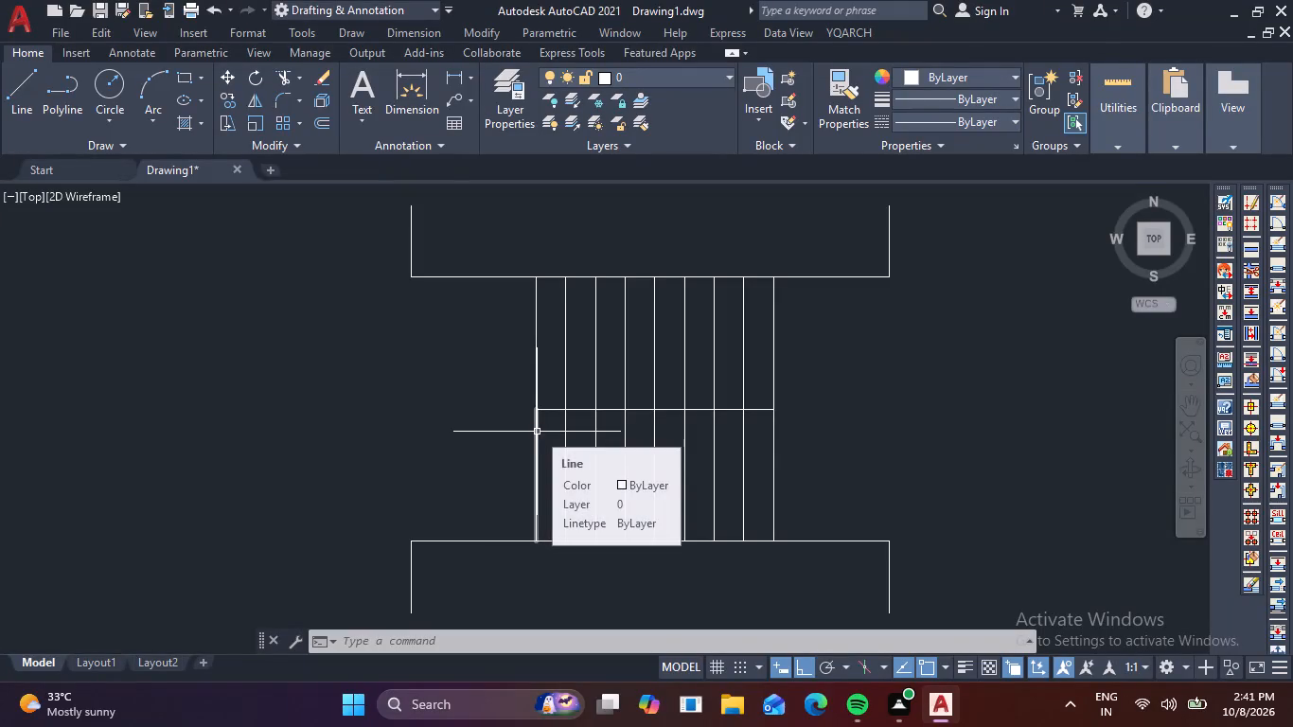
Offset the leftmost tread line 10" to the left in both the lower and the upper half.
key(o)
key(Return)
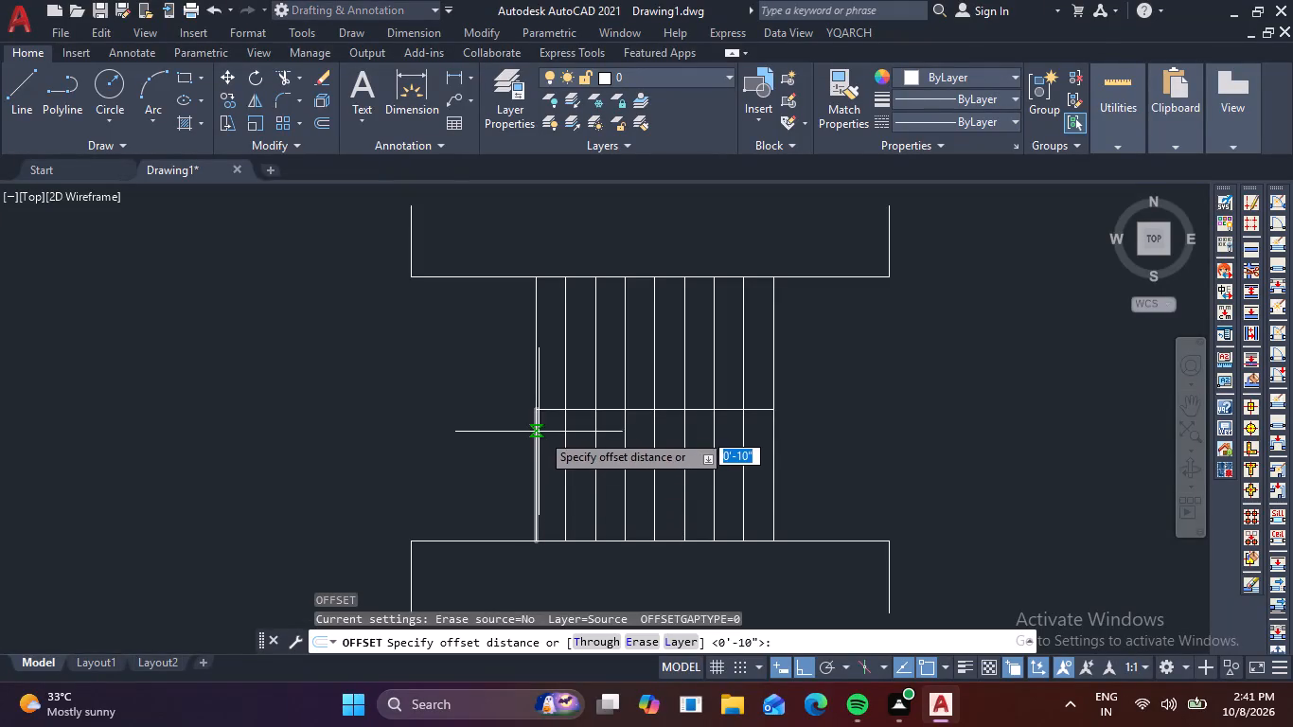
key(space)
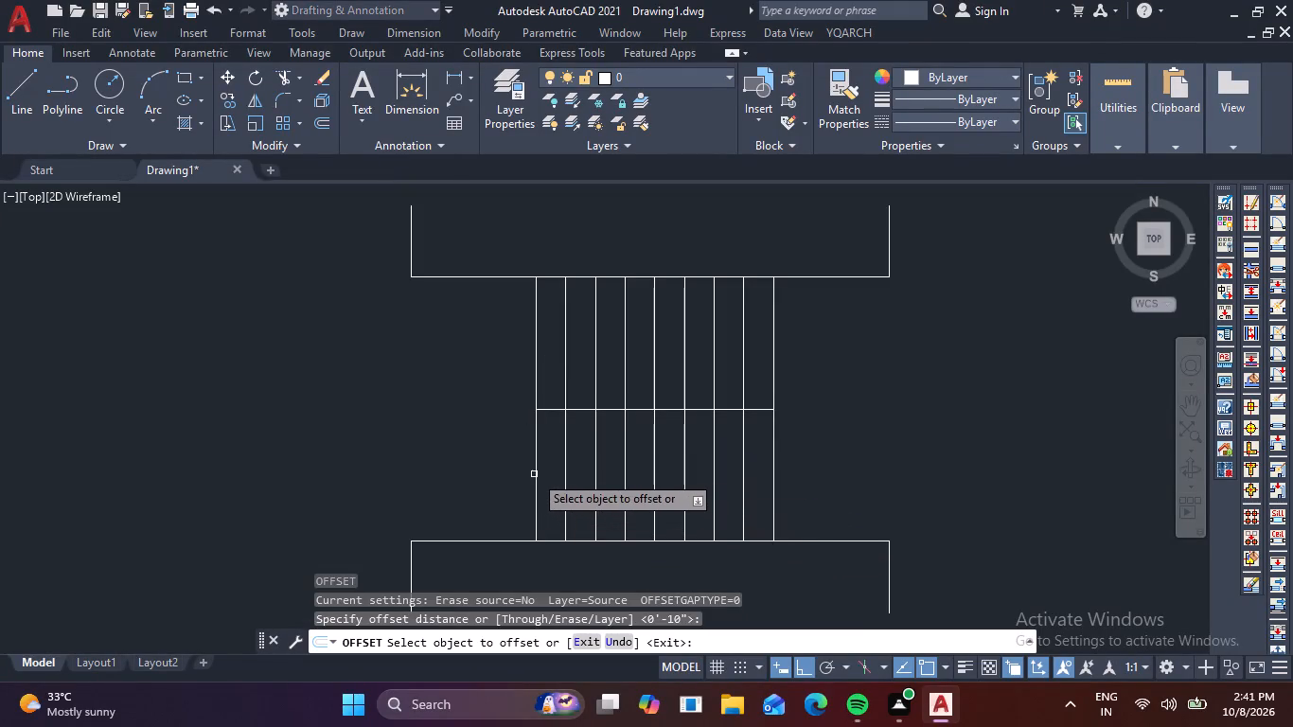
click(537, 472)
click(461, 487)
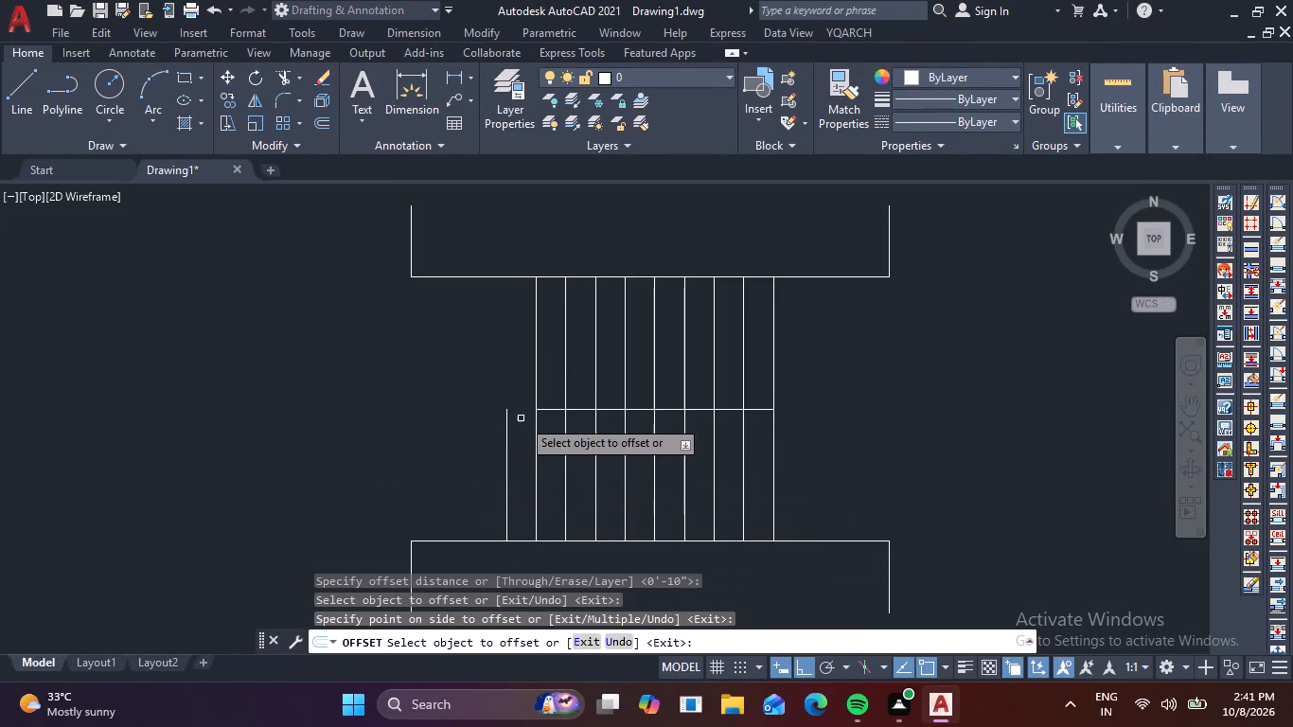
click(534, 389)
click(475, 389)
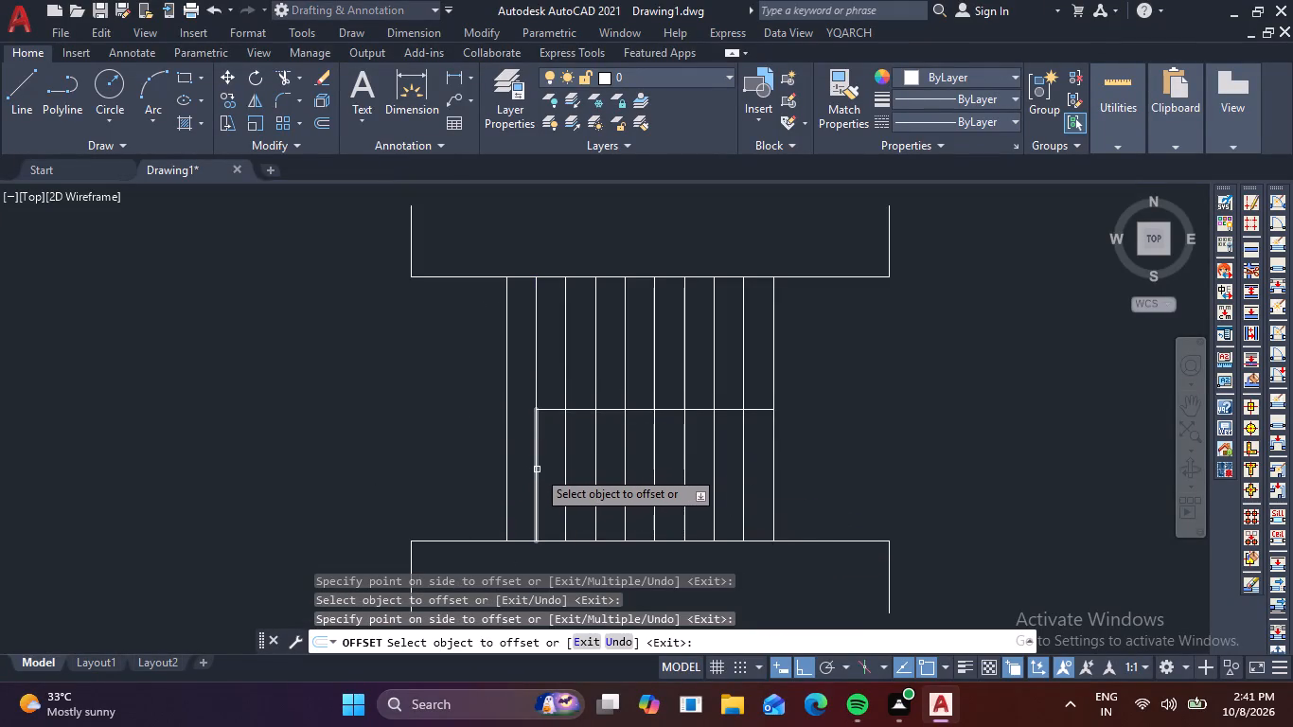
key(Escape)
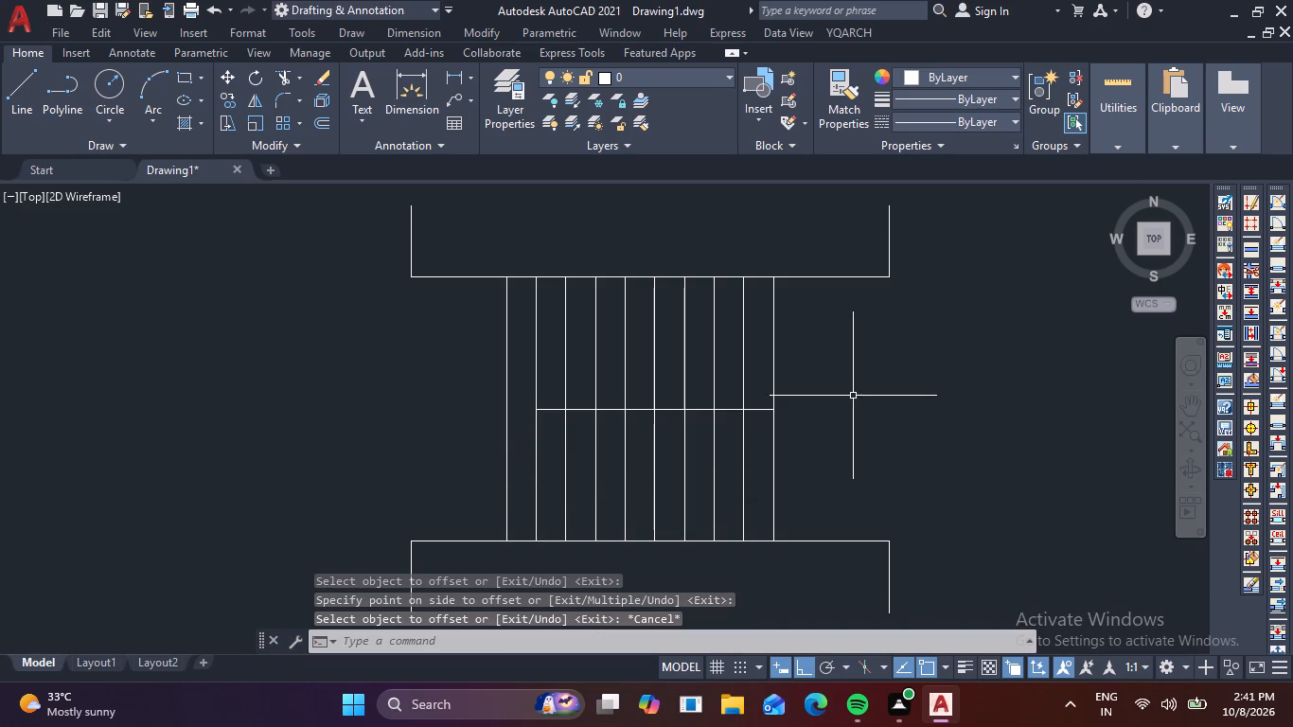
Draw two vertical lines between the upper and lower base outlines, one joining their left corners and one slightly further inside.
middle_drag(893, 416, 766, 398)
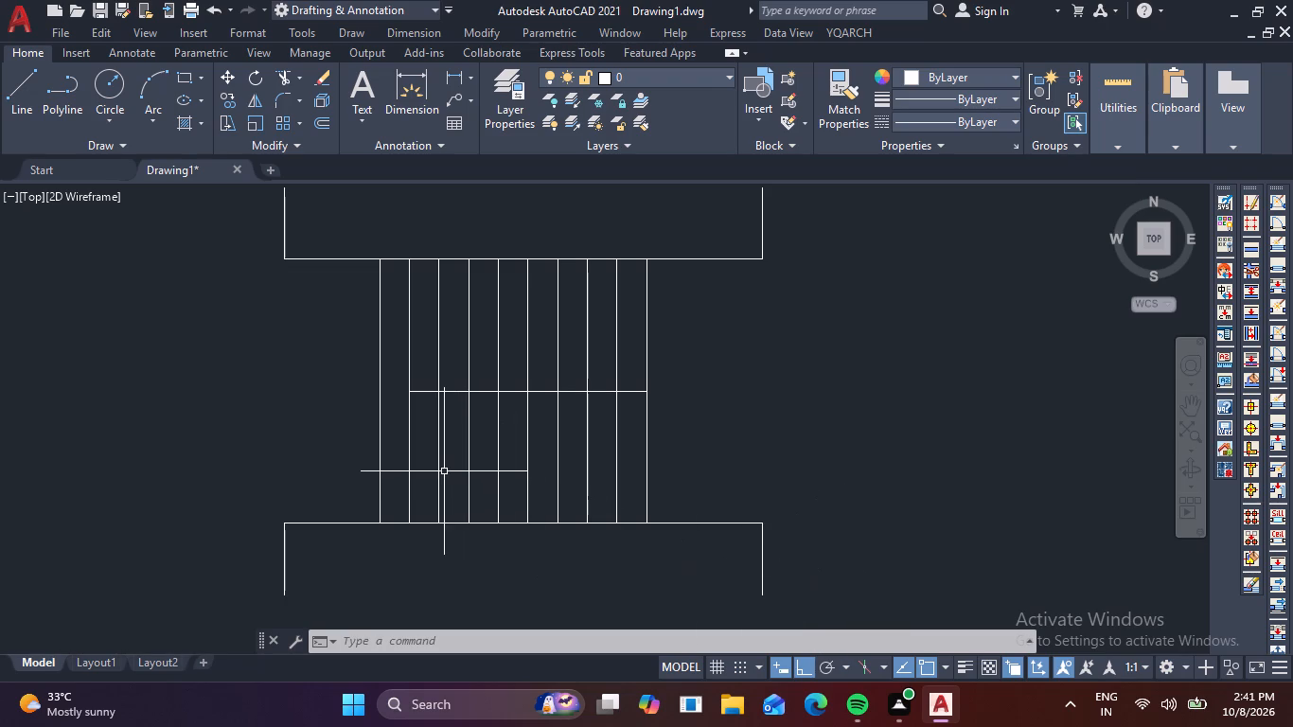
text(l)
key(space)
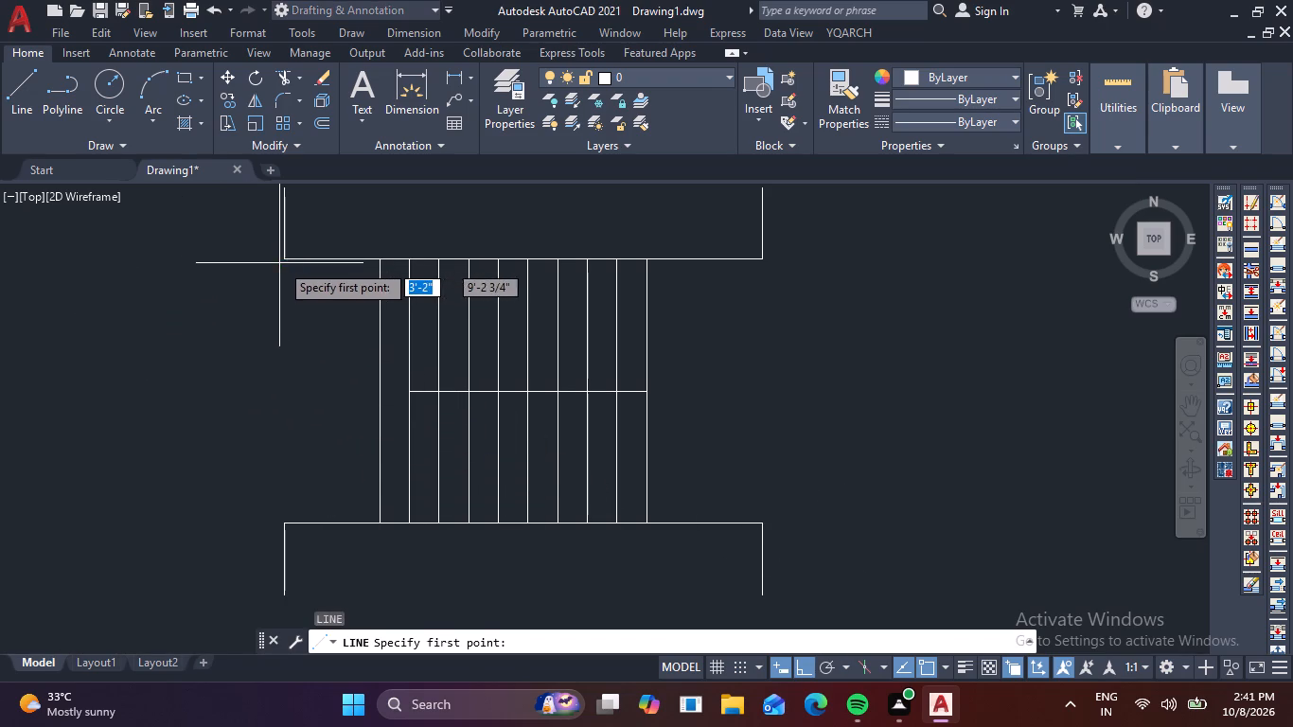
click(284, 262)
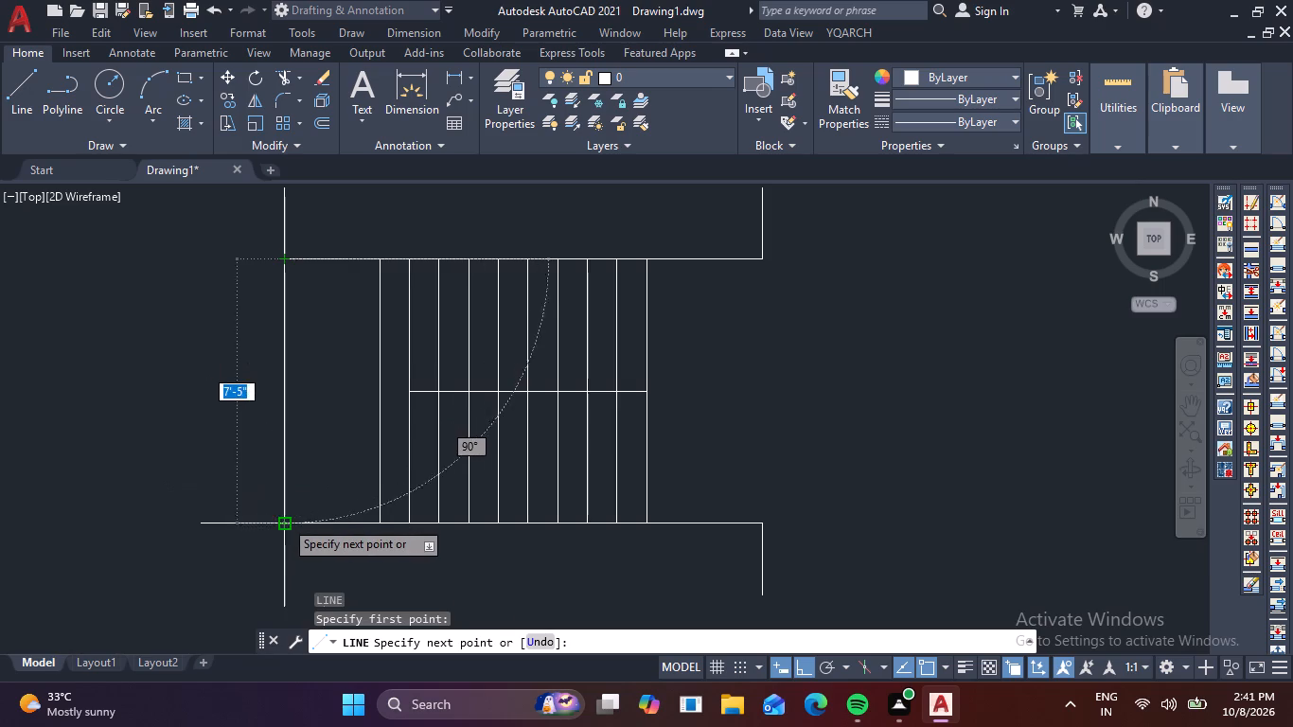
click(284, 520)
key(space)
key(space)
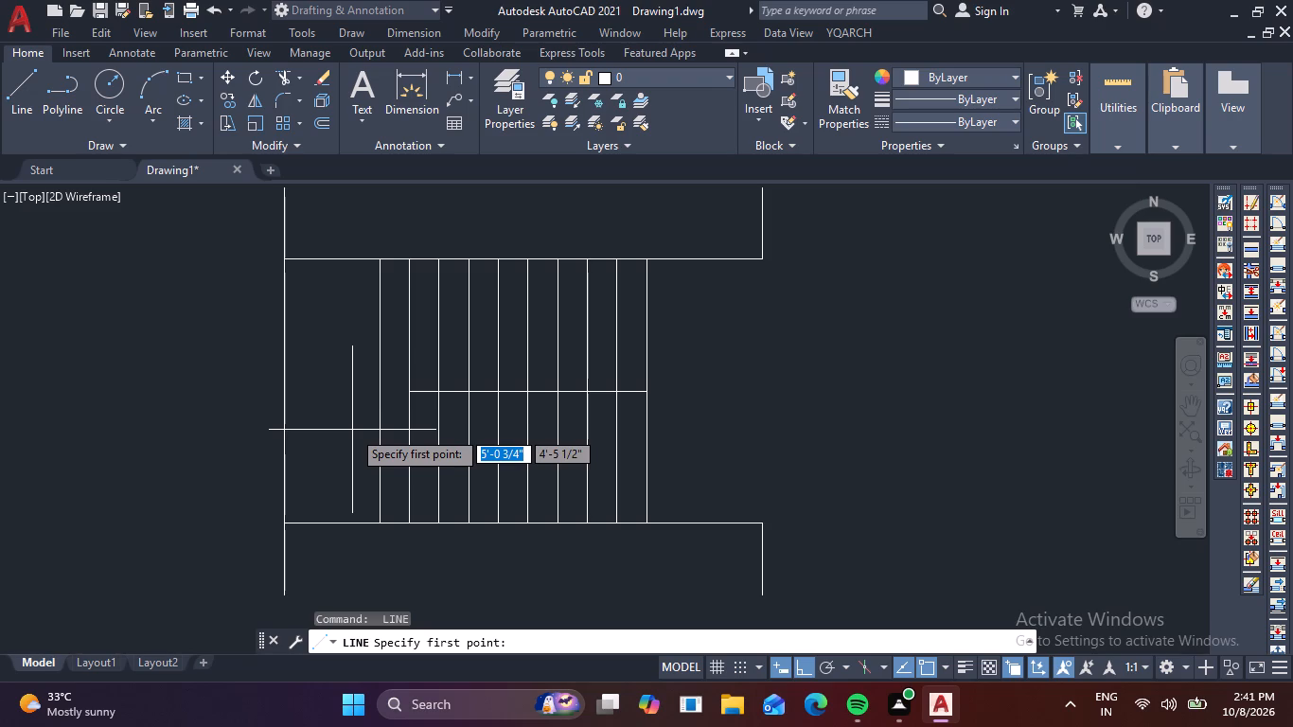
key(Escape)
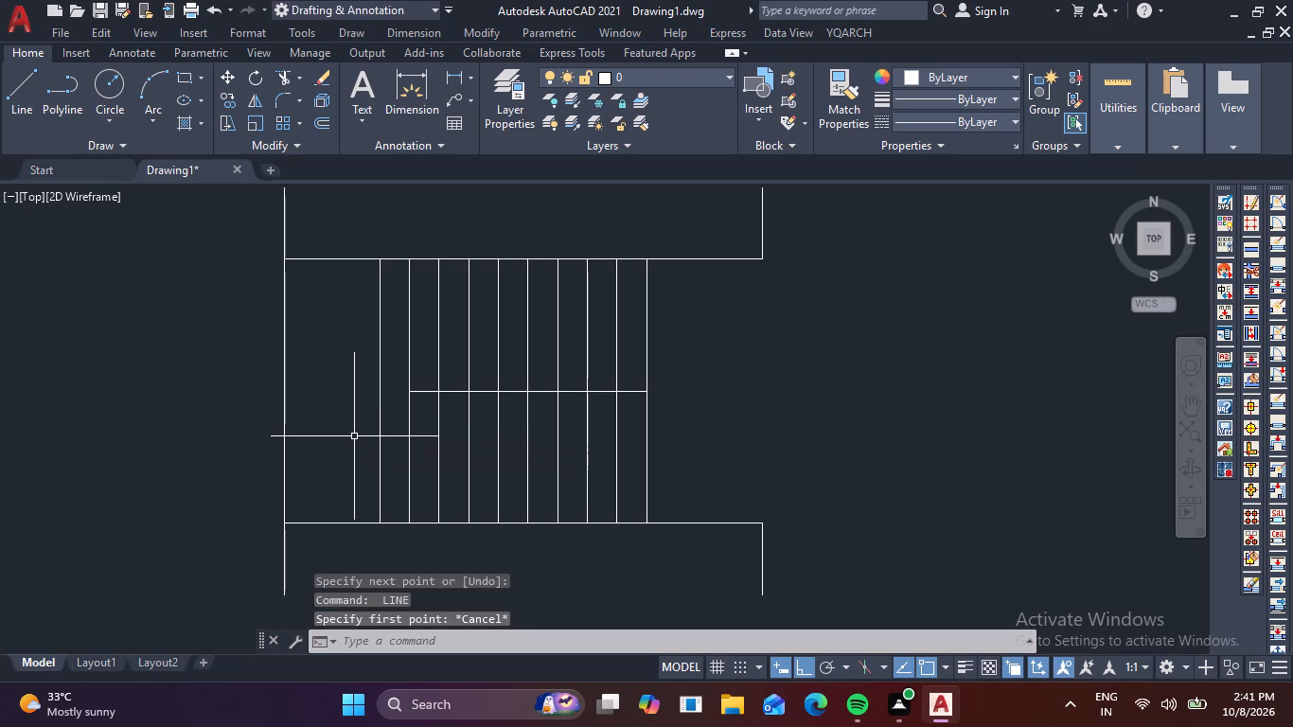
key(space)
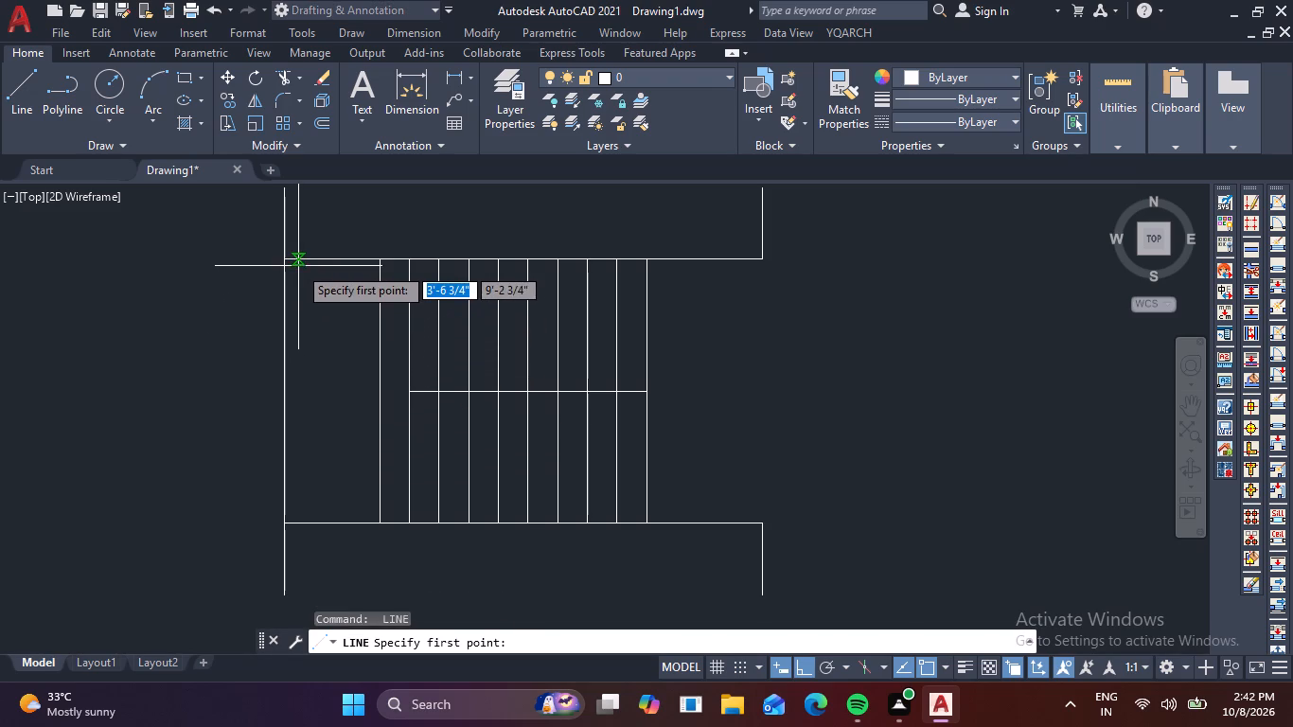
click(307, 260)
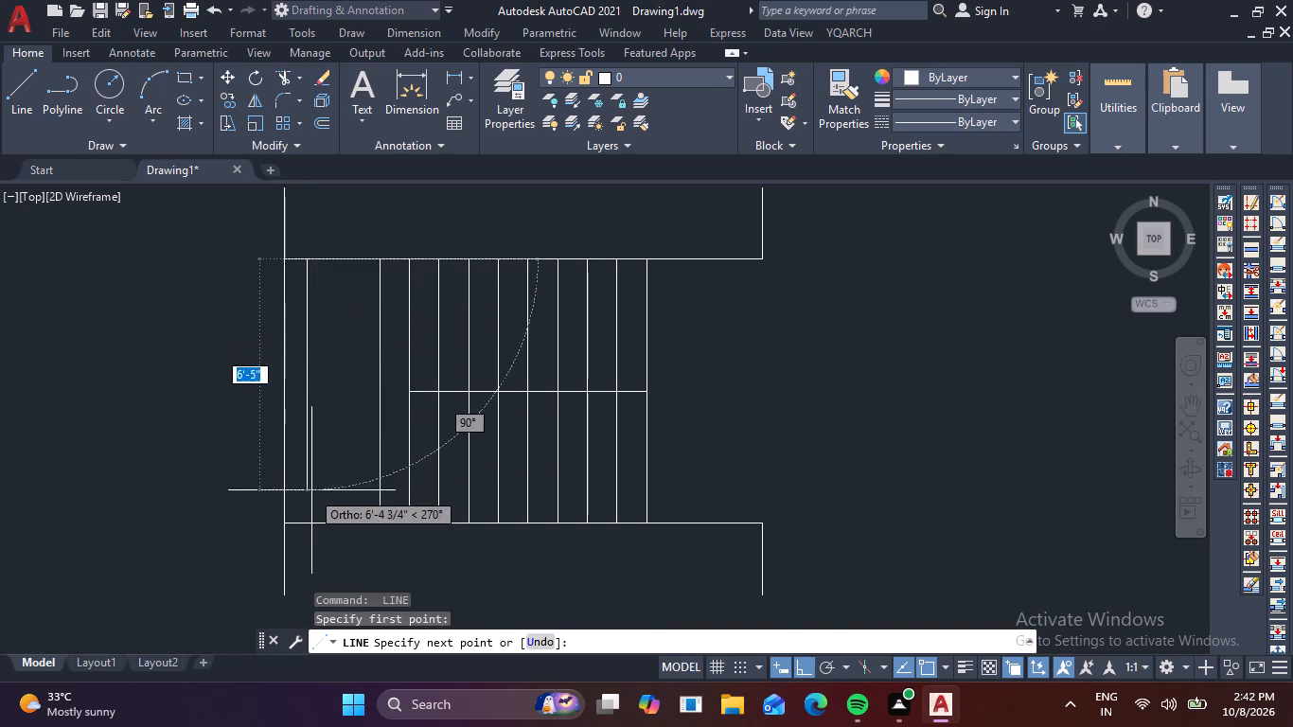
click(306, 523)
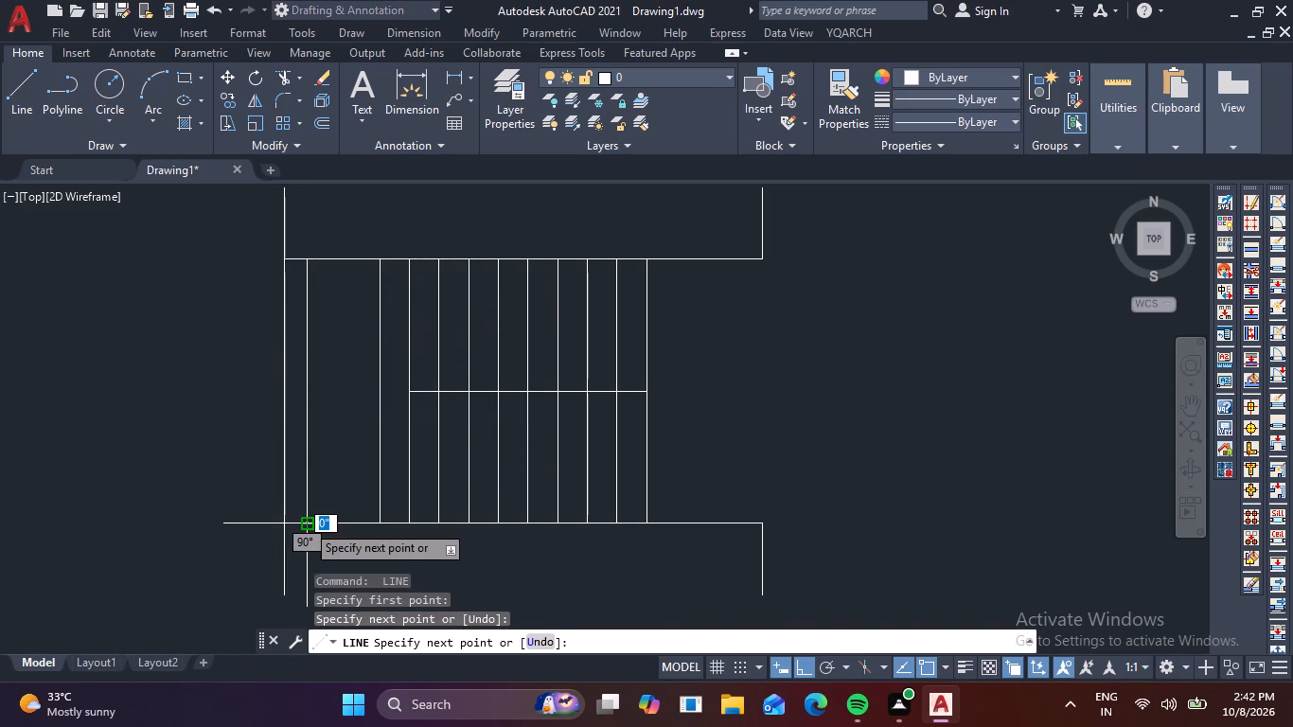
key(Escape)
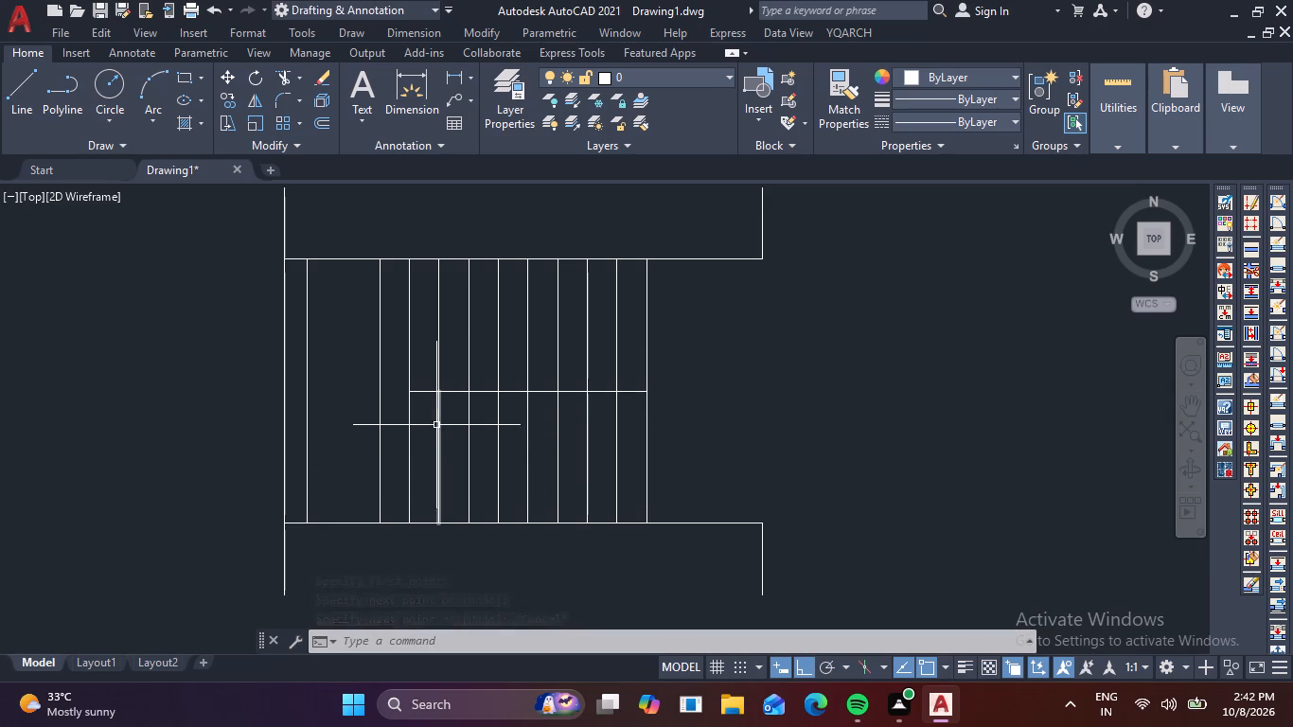
Draw a horizontal line from the central dividing line's left end to the new leftmost tread line.
scroll(433, 387, up, 2)
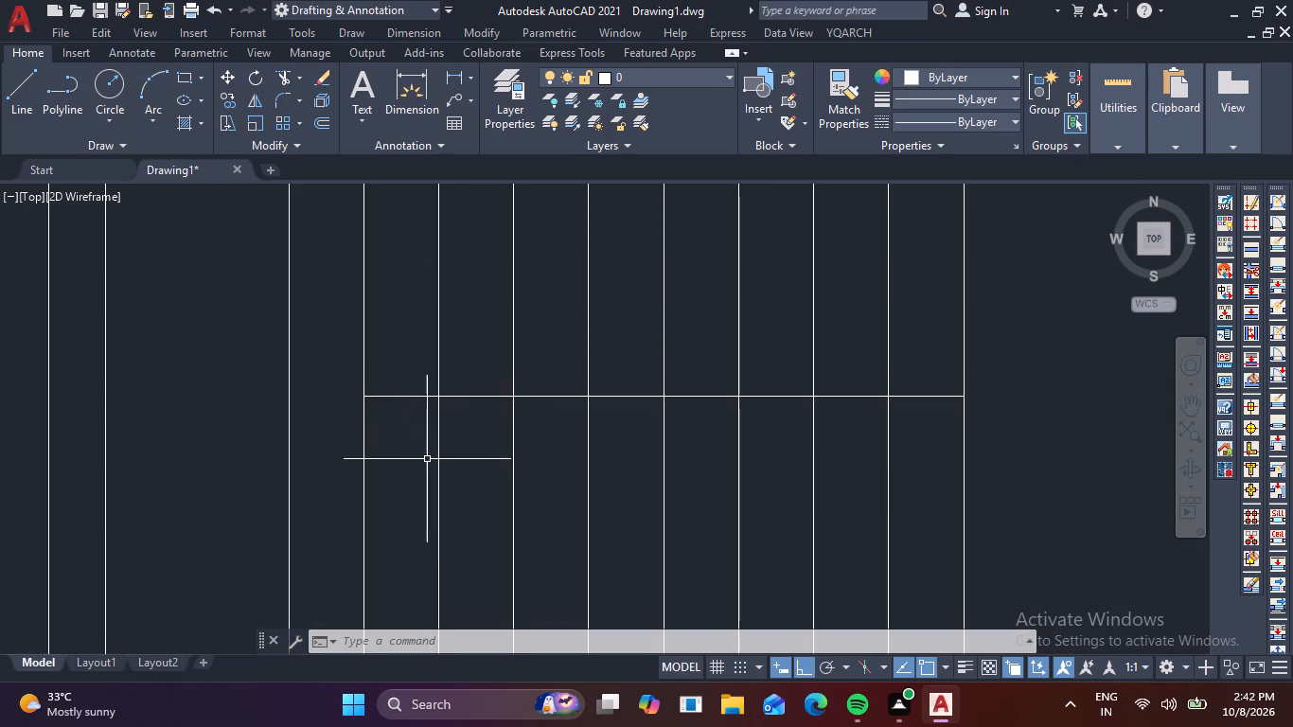
text(l)
key(space)
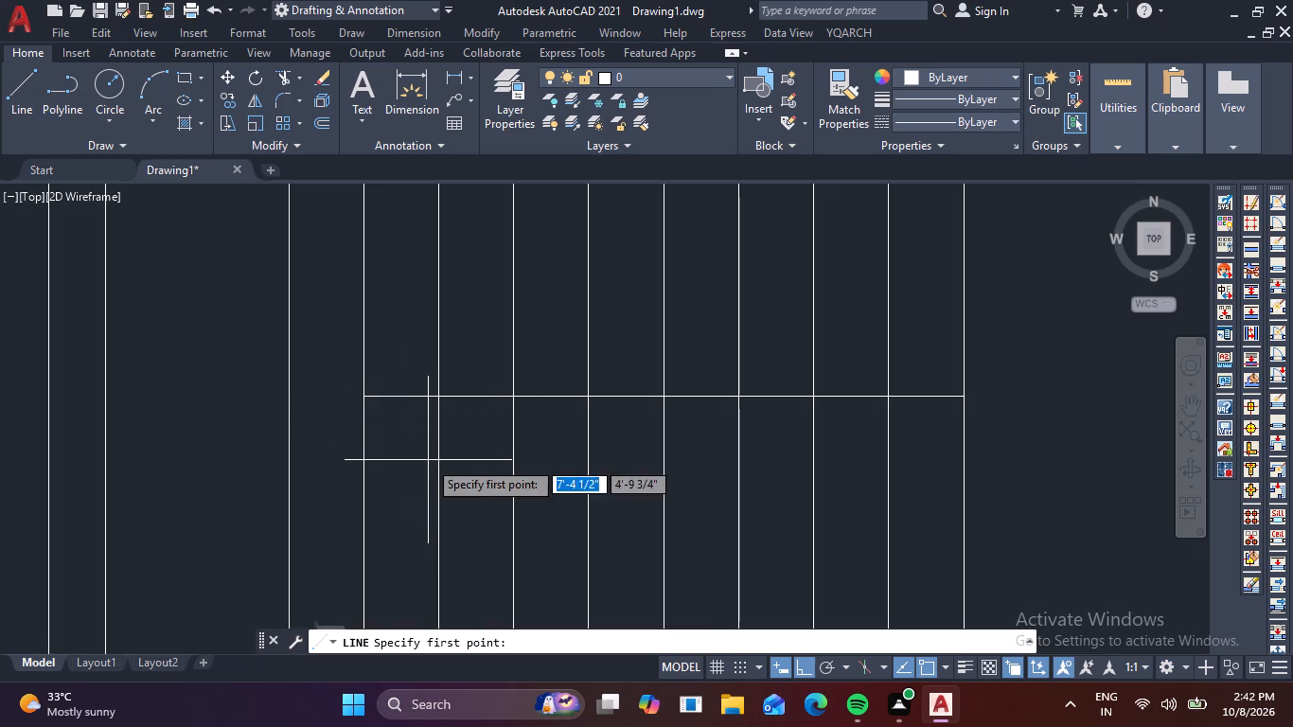
click(365, 397)
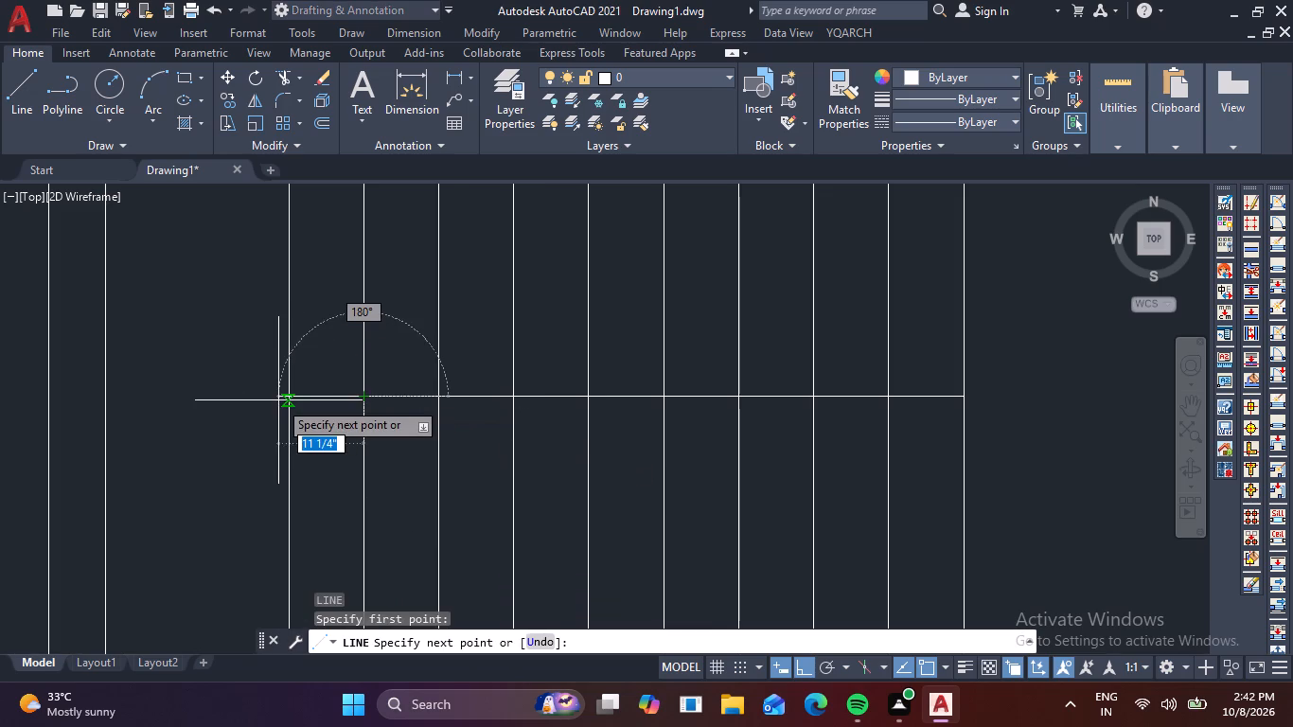
click(291, 400)
key(Escape)
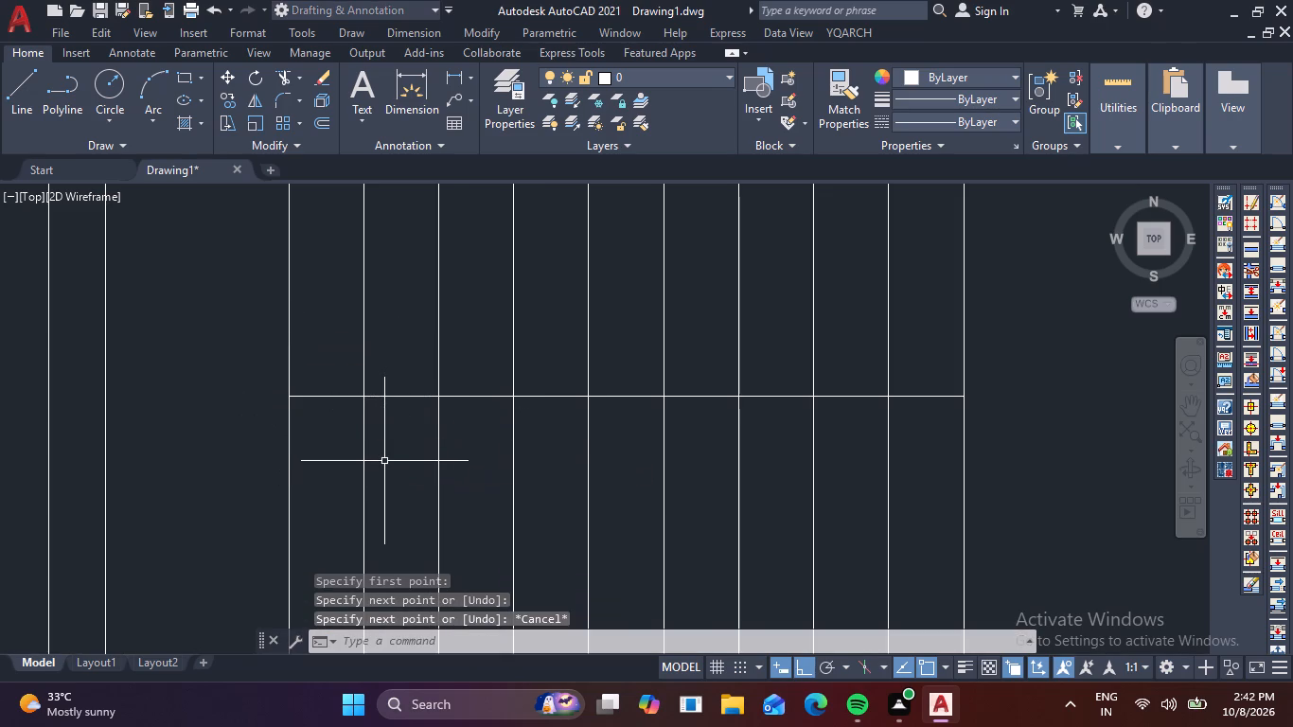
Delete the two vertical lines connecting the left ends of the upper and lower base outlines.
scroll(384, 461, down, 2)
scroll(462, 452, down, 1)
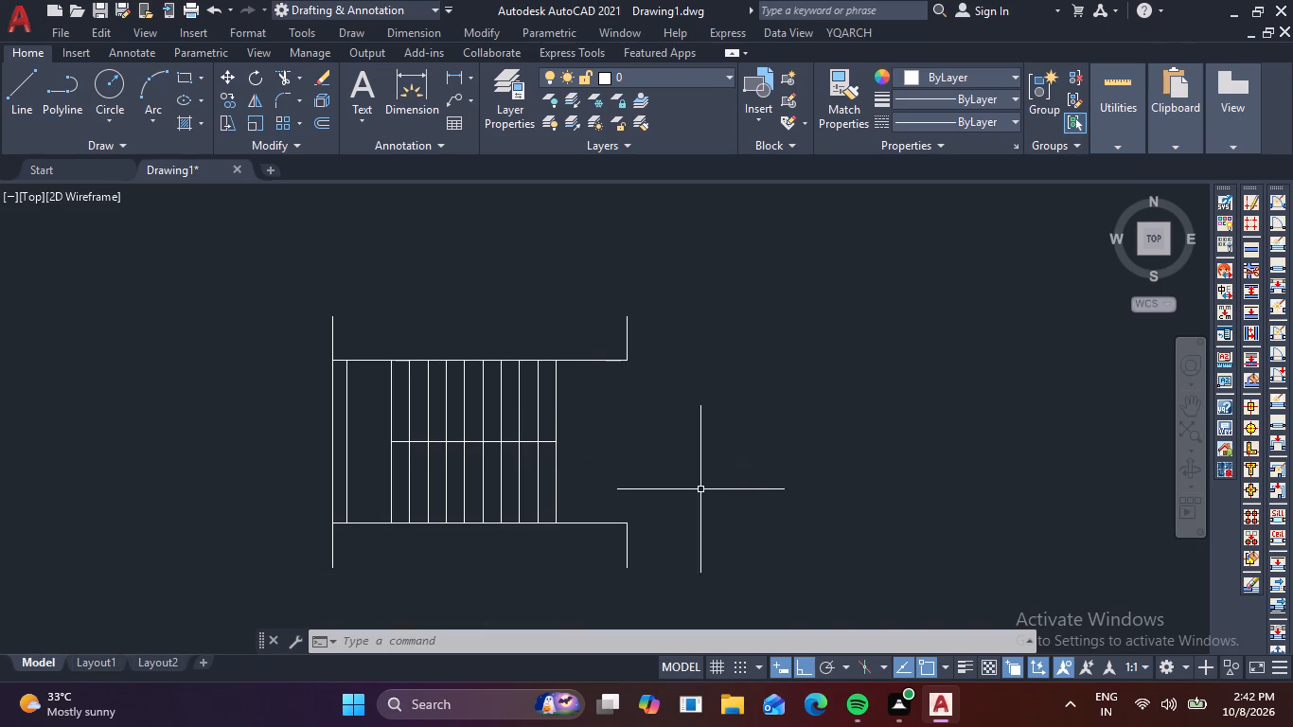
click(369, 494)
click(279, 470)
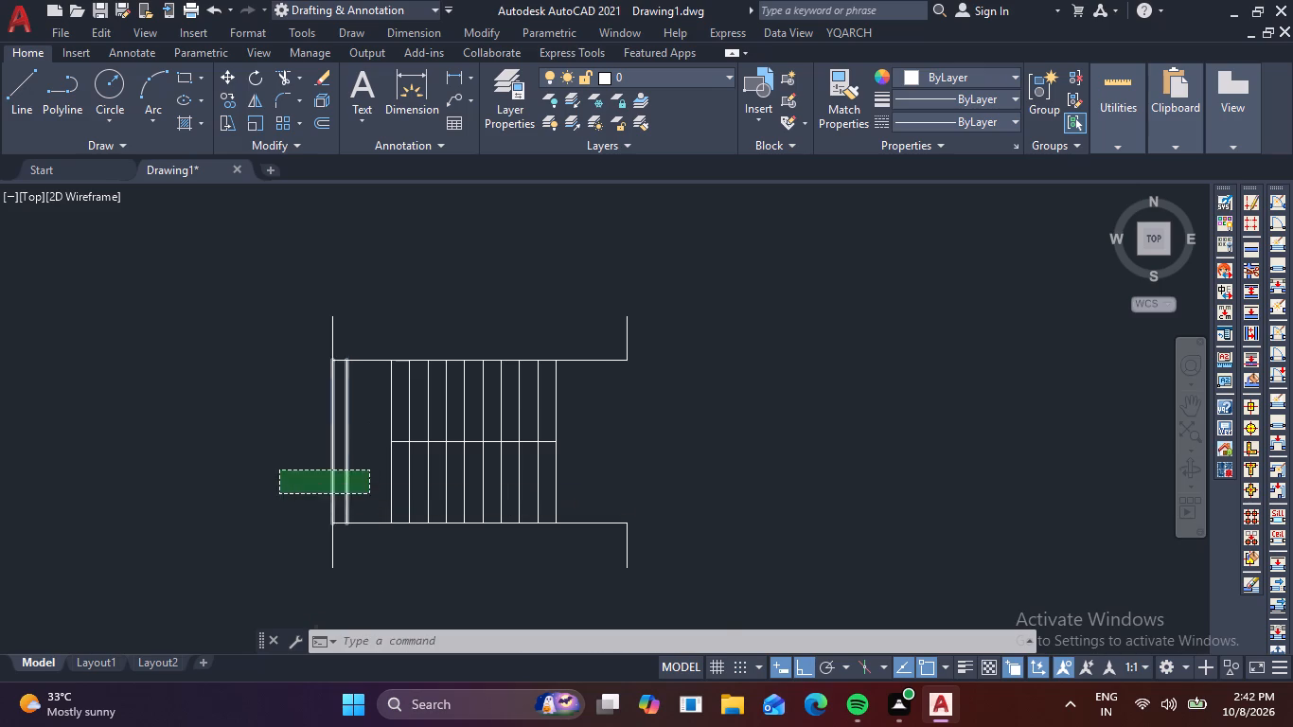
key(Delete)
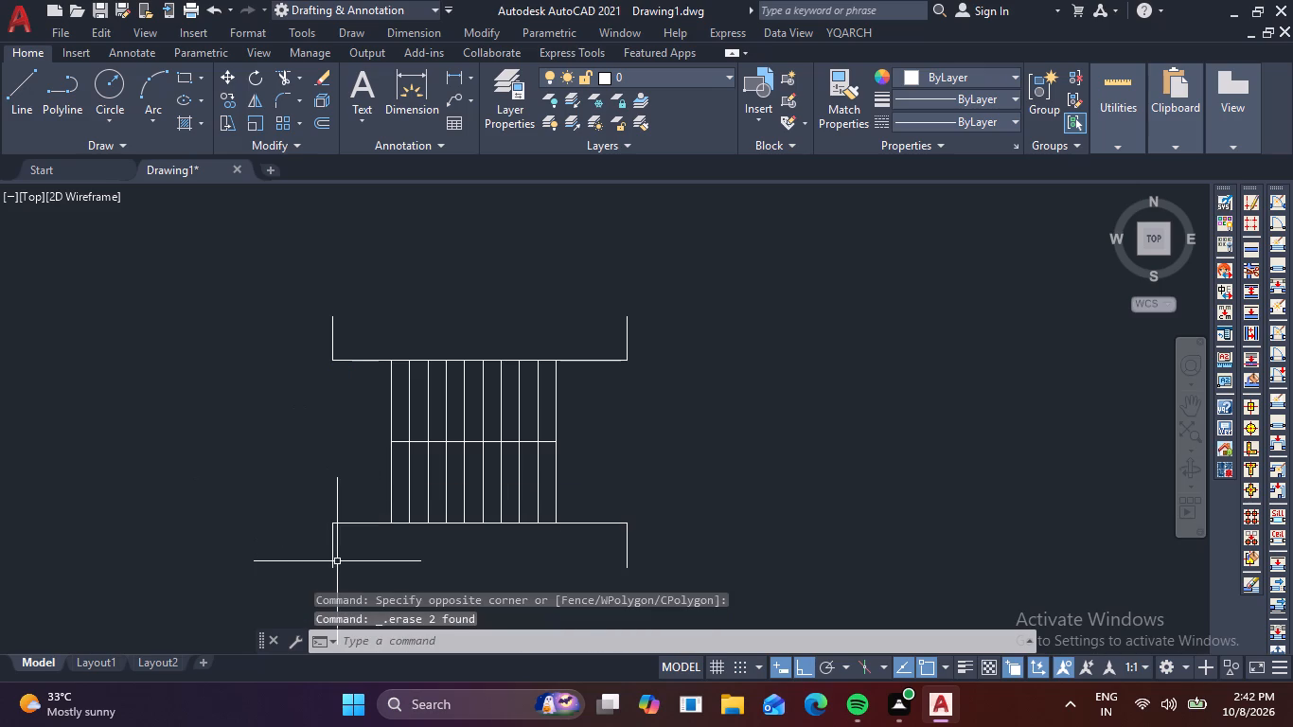
Explode the lower base polyline and delete its left vertical end line.
click(336, 556)
click(311, 556)
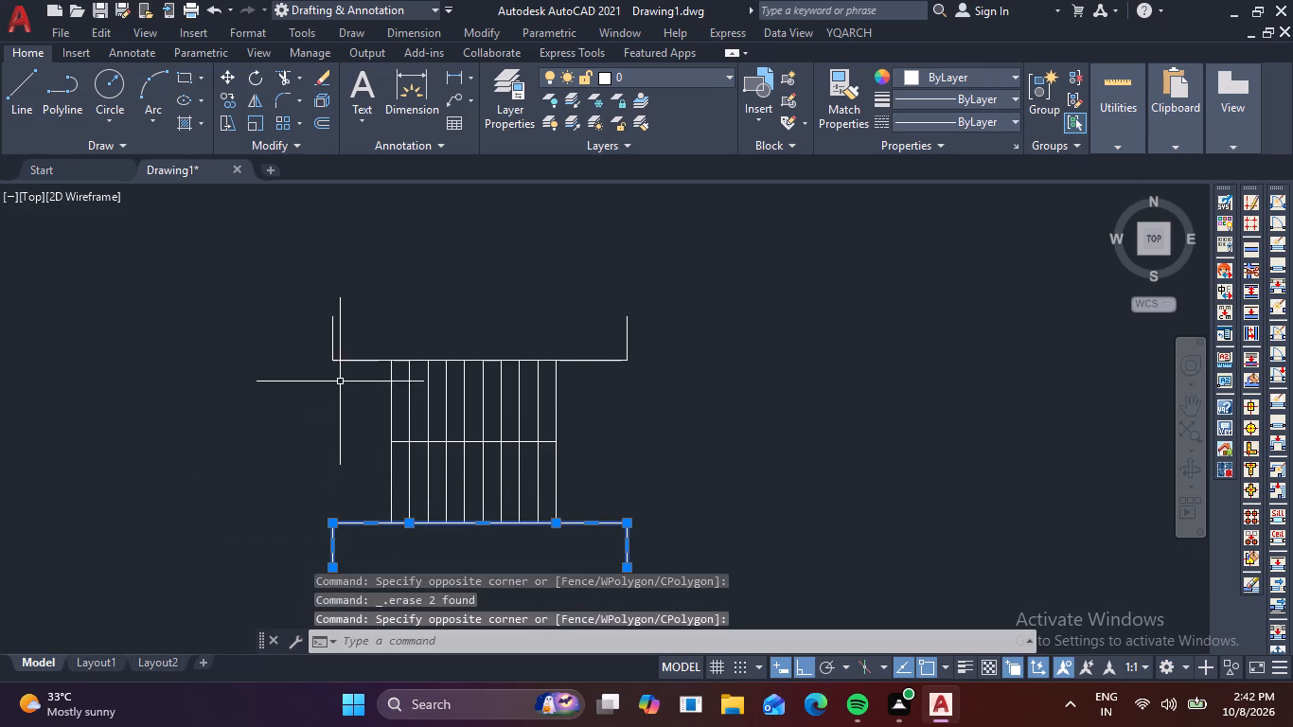
key(x)
key(space)
scroll(376, 526, up, 2)
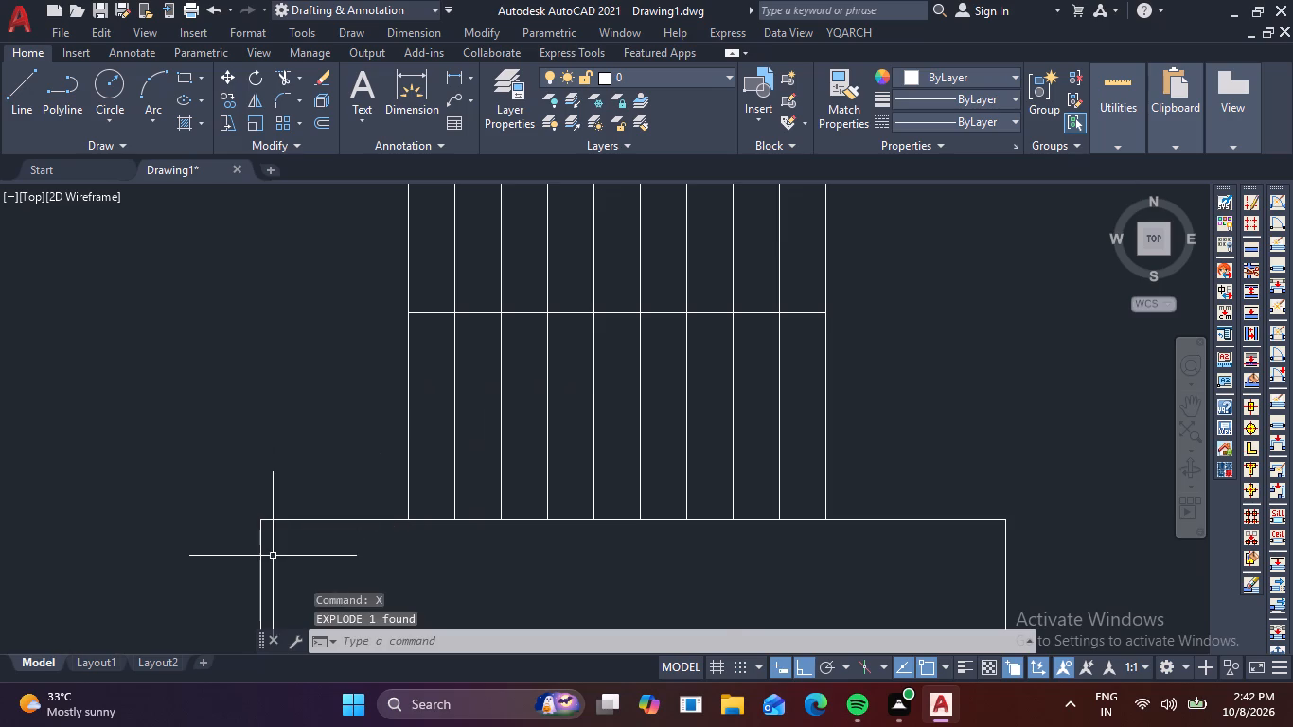
click(273, 556)
click(211, 554)
key(Delete)
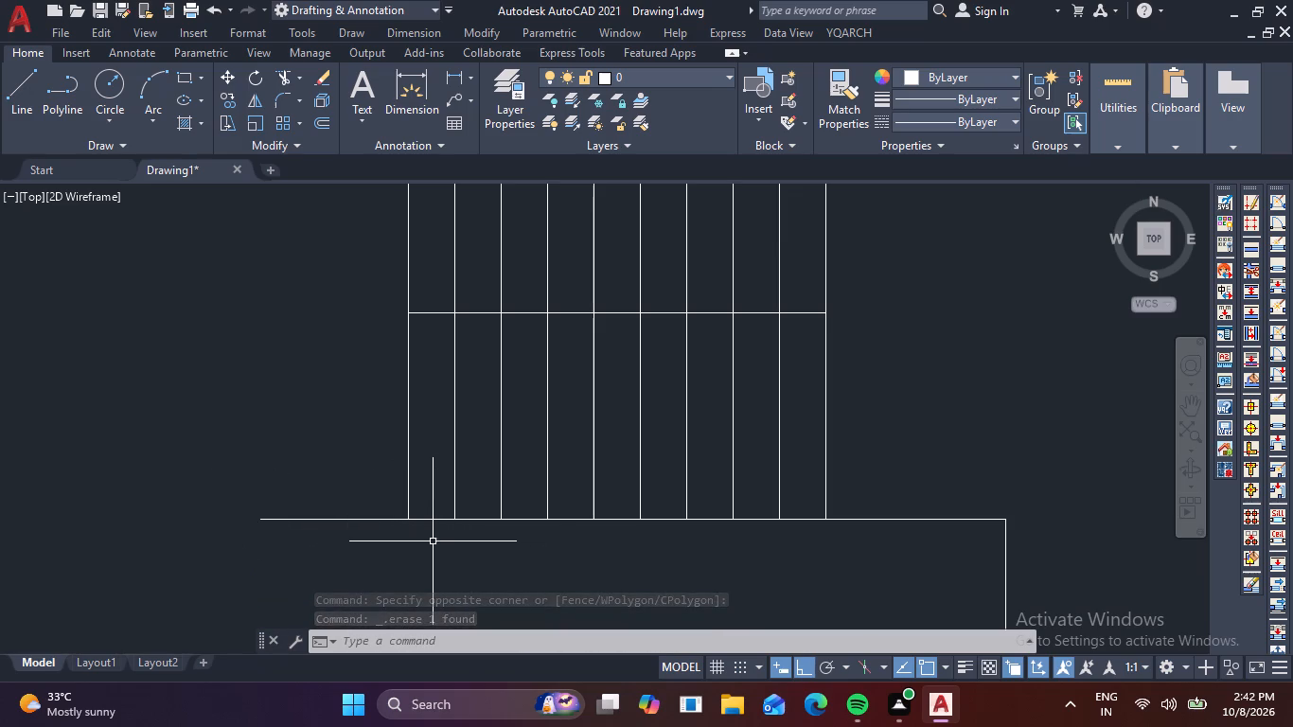
Extend the lower base line 10" to the left, with a 2' segment running downward from its new end.
text(l)
key(space)
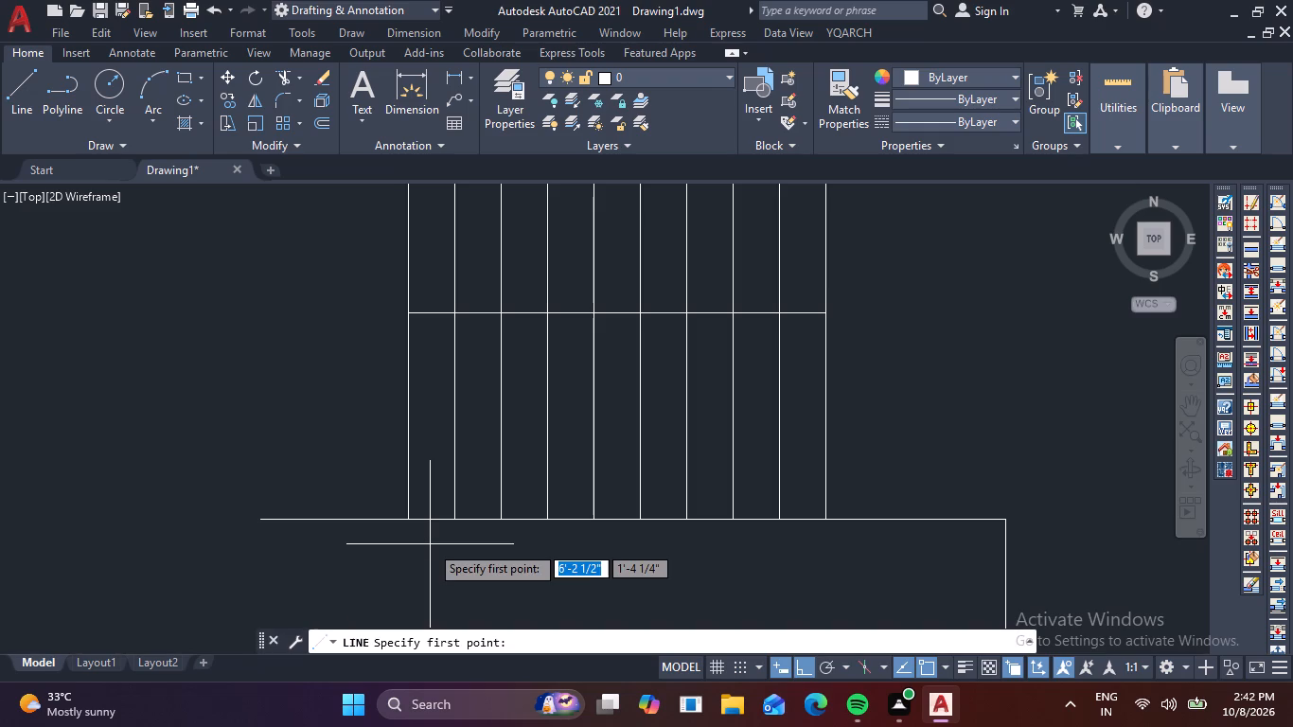
click(264, 524)
text(10")
key(Return)
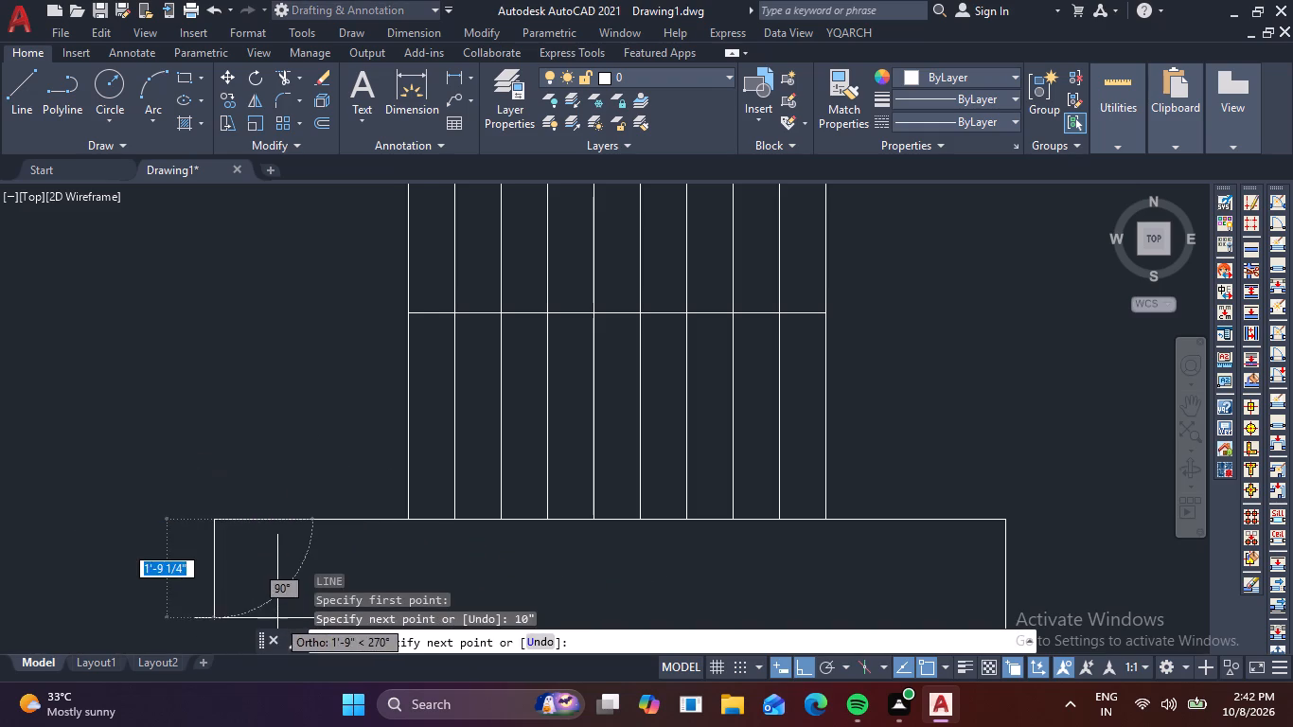
middle_drag(279, 616, 266, 541)
scroll(270, 591, down, 1)
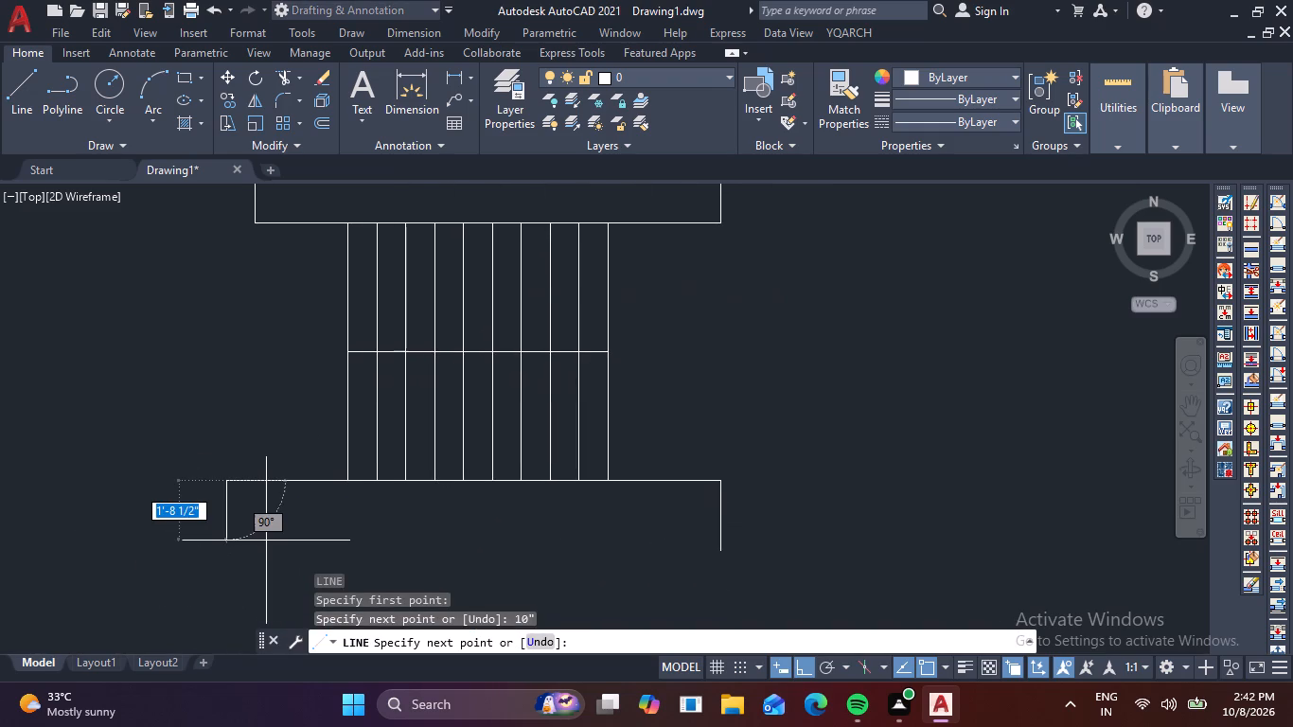
key(2)
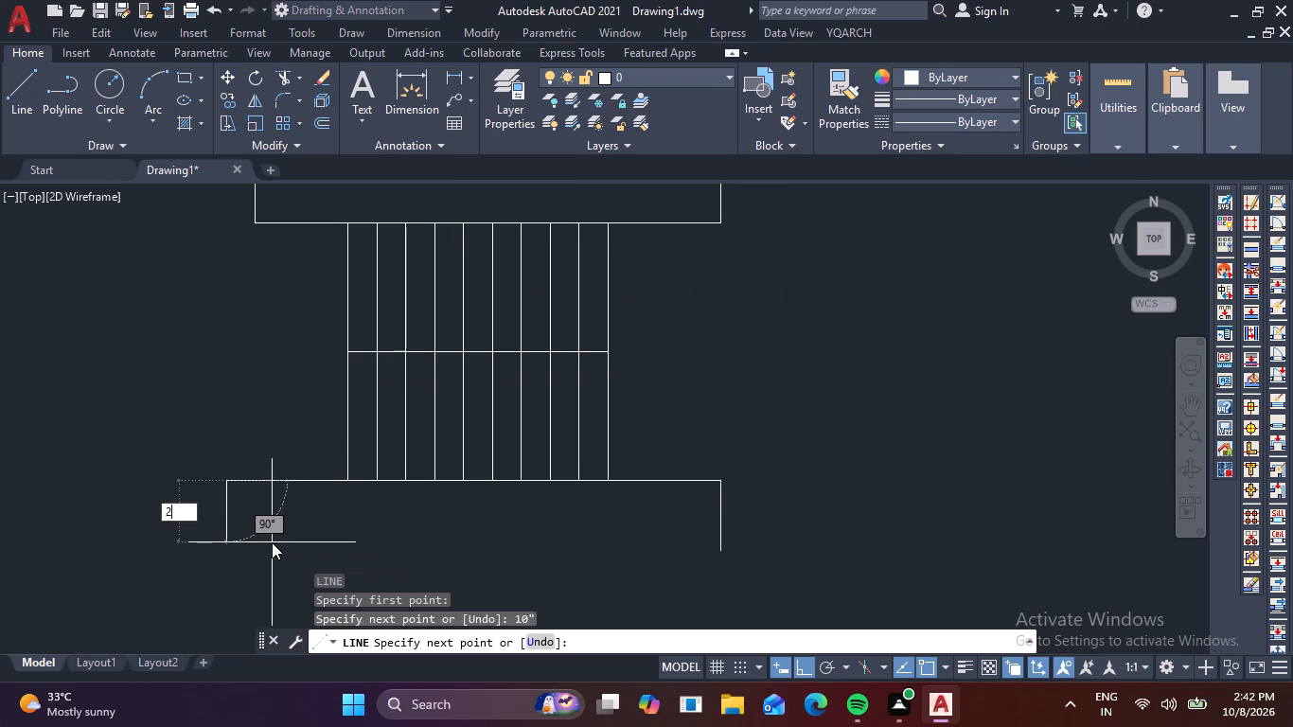
key(apostrophe)
key(Return)
key(Escape)
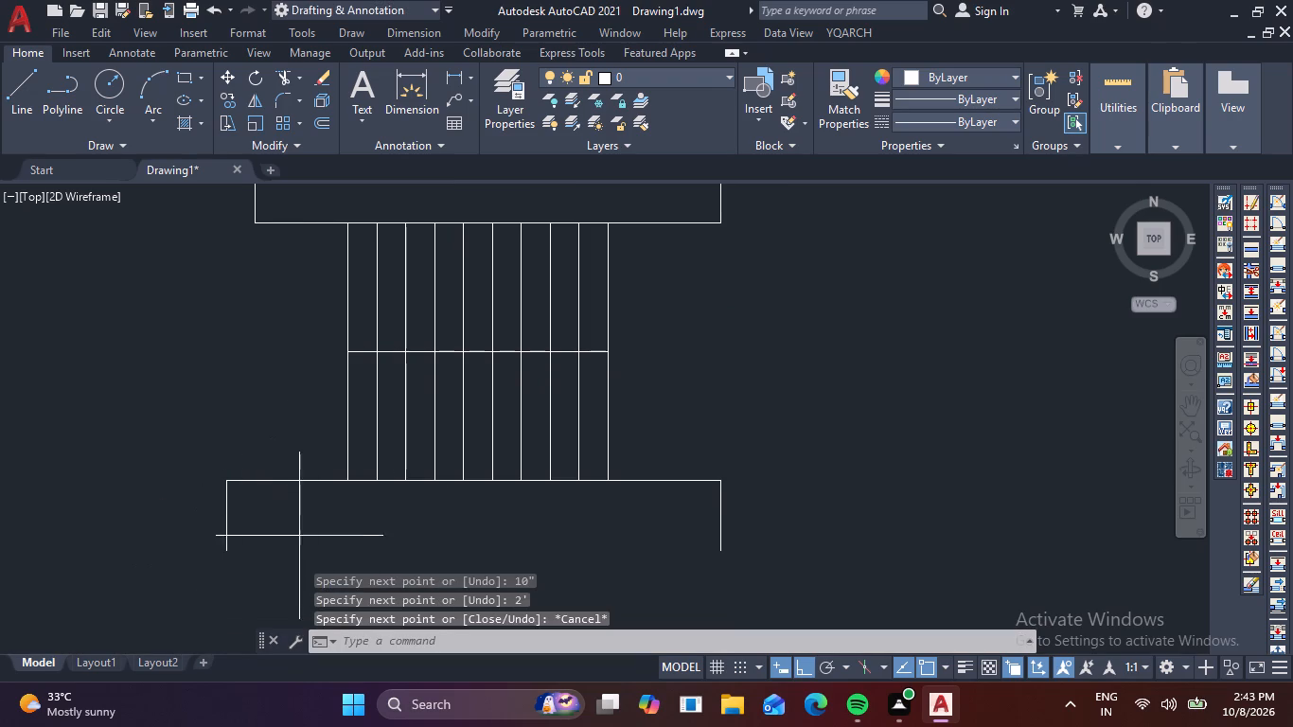
Join all horizontal segments and both vertical end lines of the lower base outline into one polyline.
click(299, 536)
click(133, 426)
drag(774, 513, 752, 503)
click(653, 457)
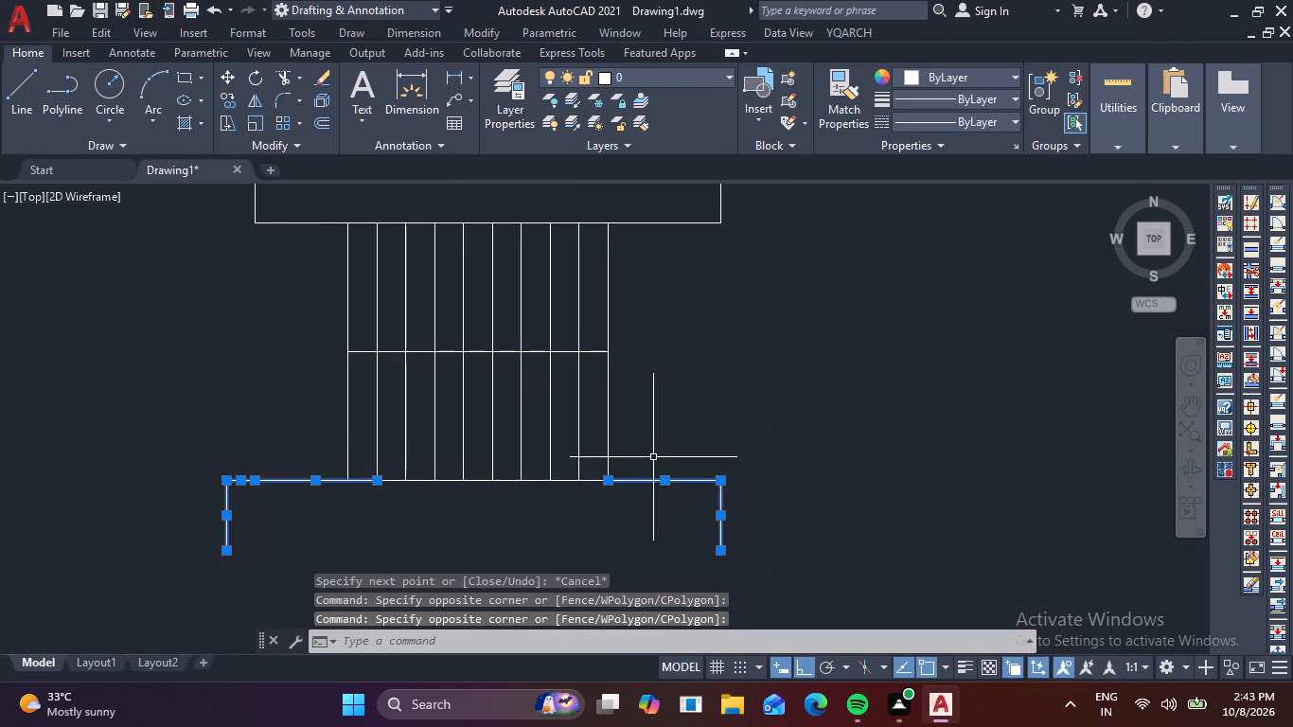
click(500, 482)
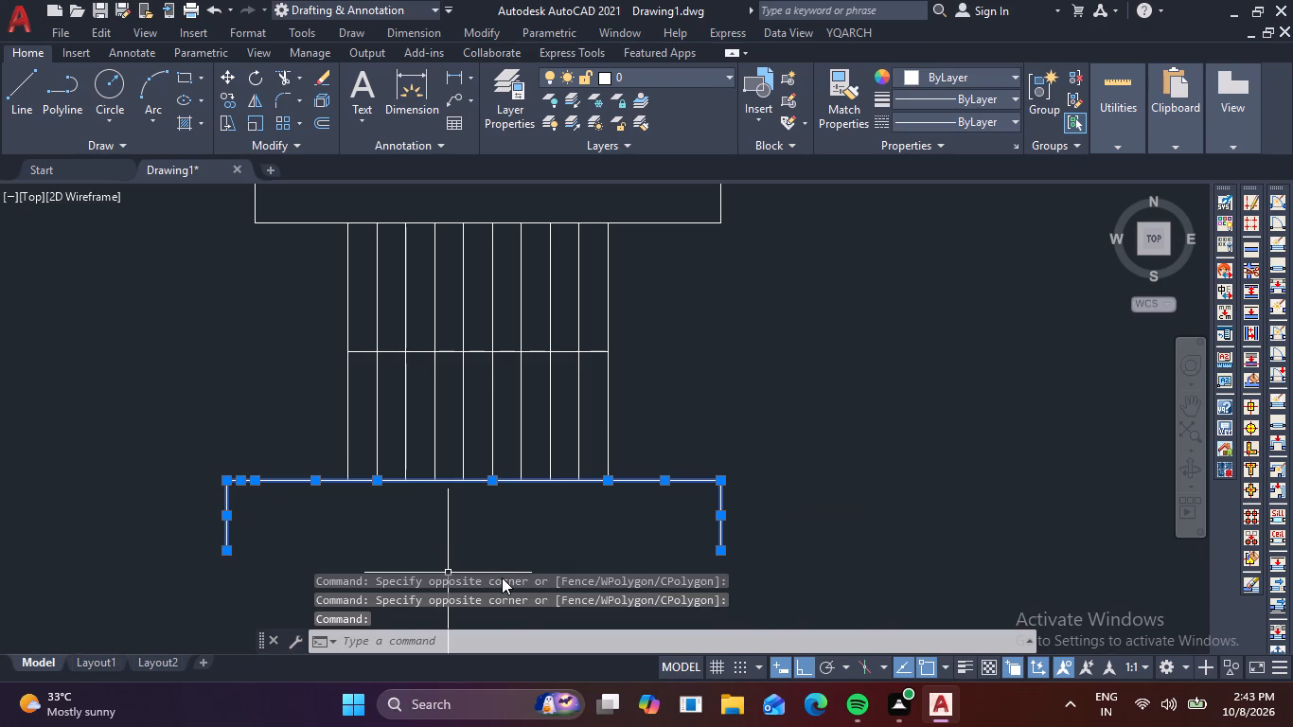
key(j)
key(space)
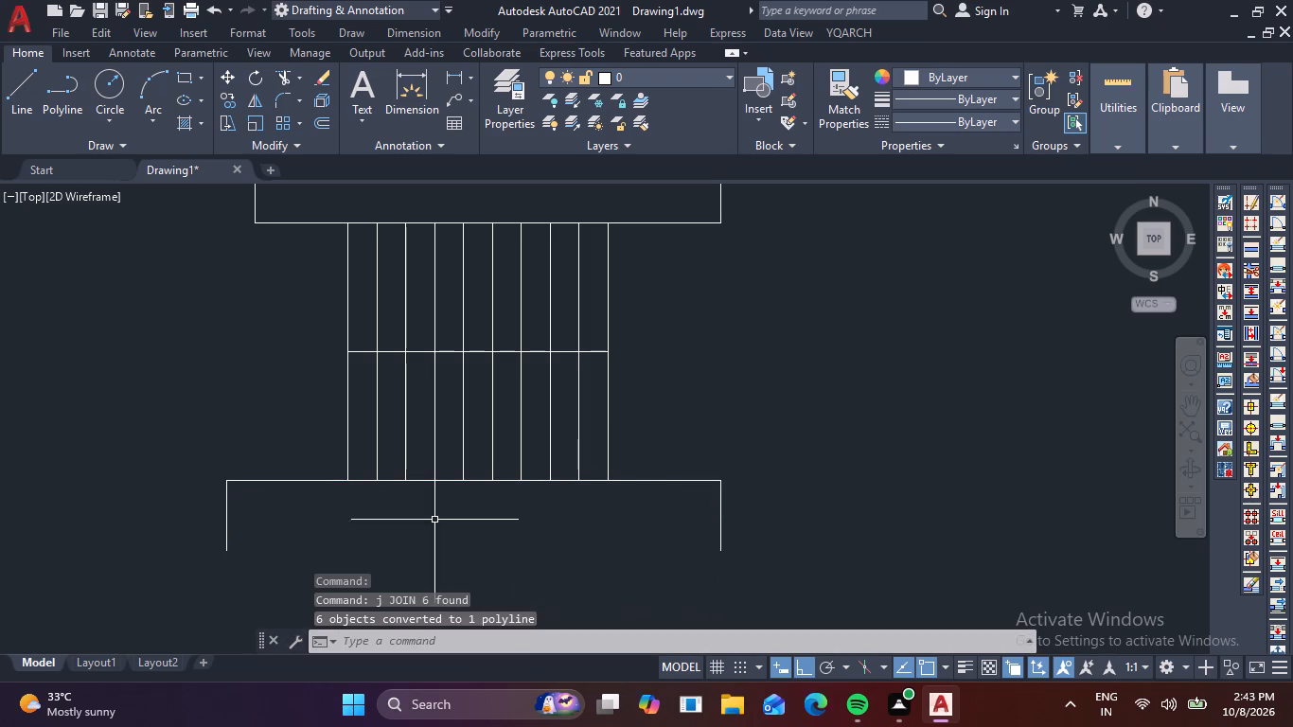
Delete the upper base outline above the treads.
click(746, 263)
click(716, 213)
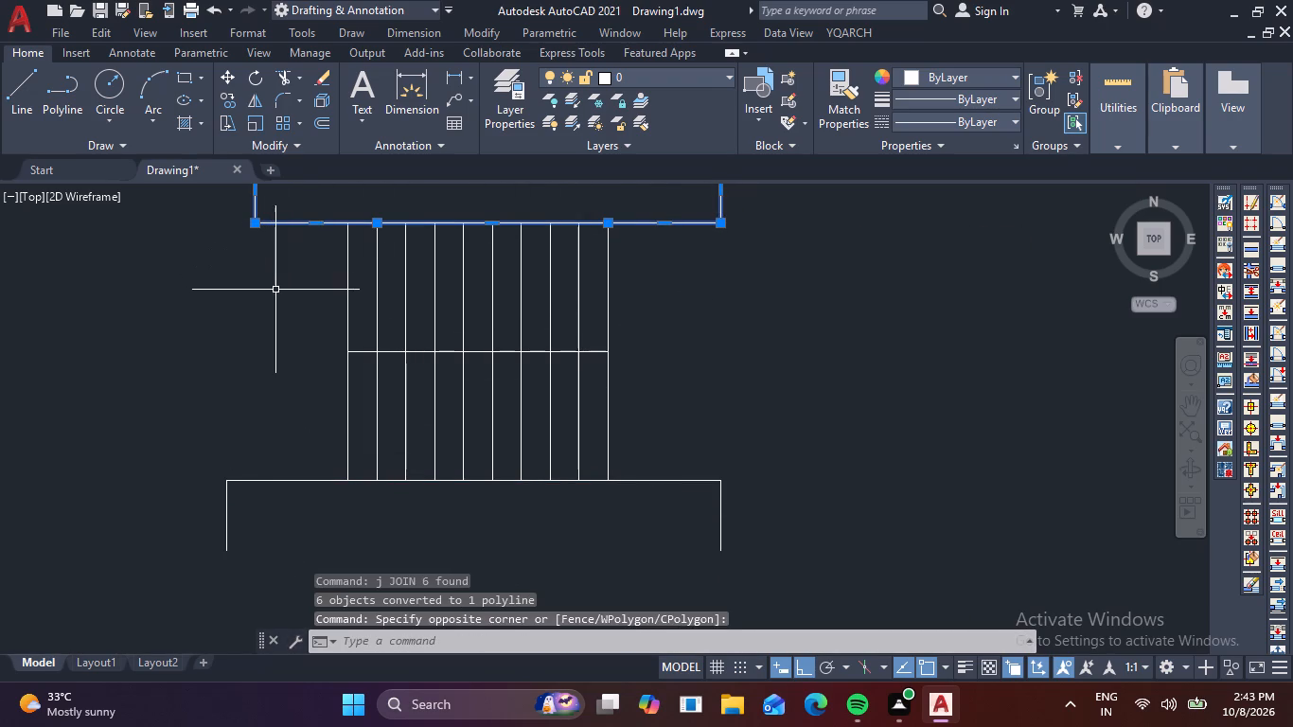
key(Delete)
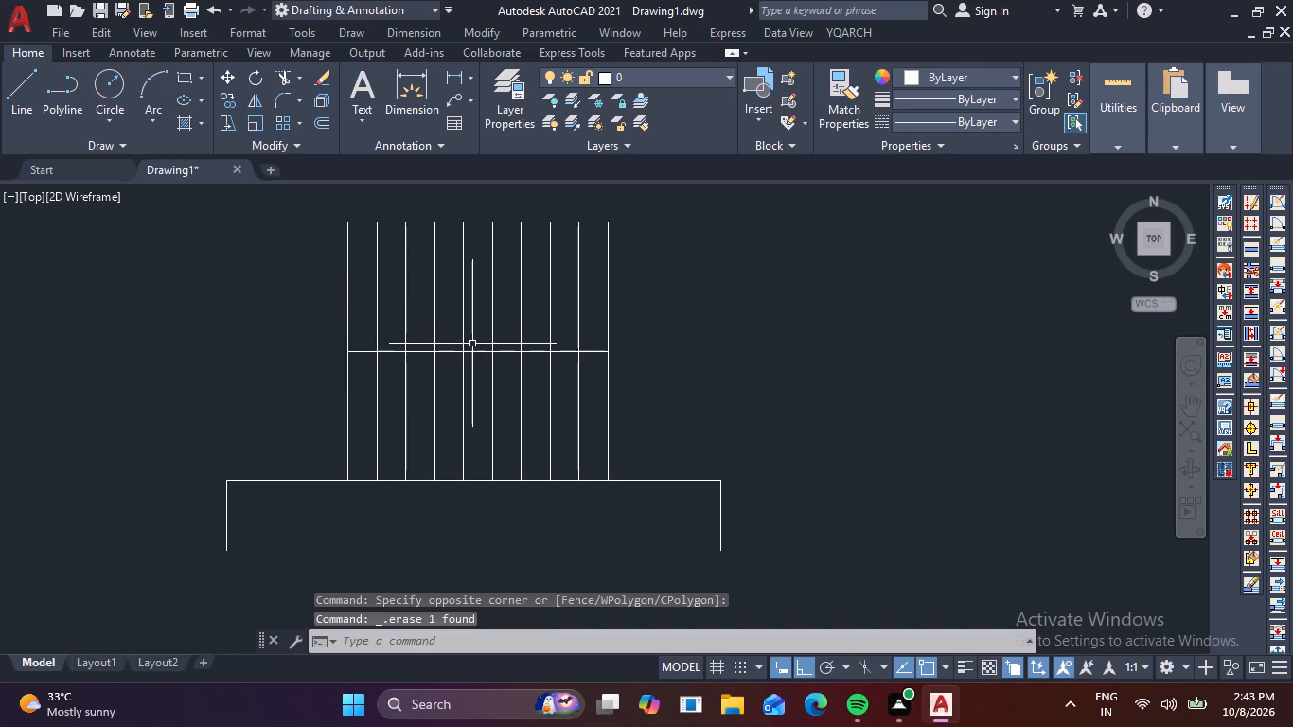
key(m)
key(Escape)
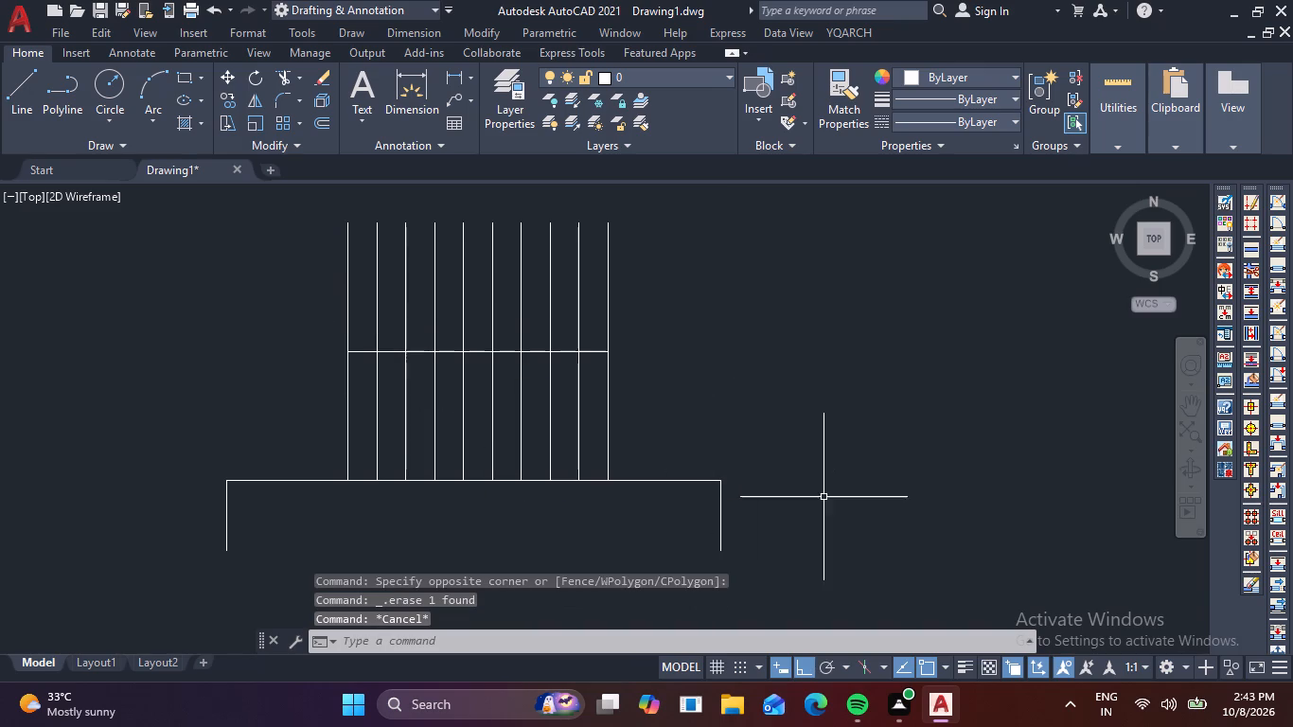
Mirror the lower base outline upward across the staircase's central horizontal line, keeping the source outline.
drag(820, 568, 809, 564)
click(704, 463)
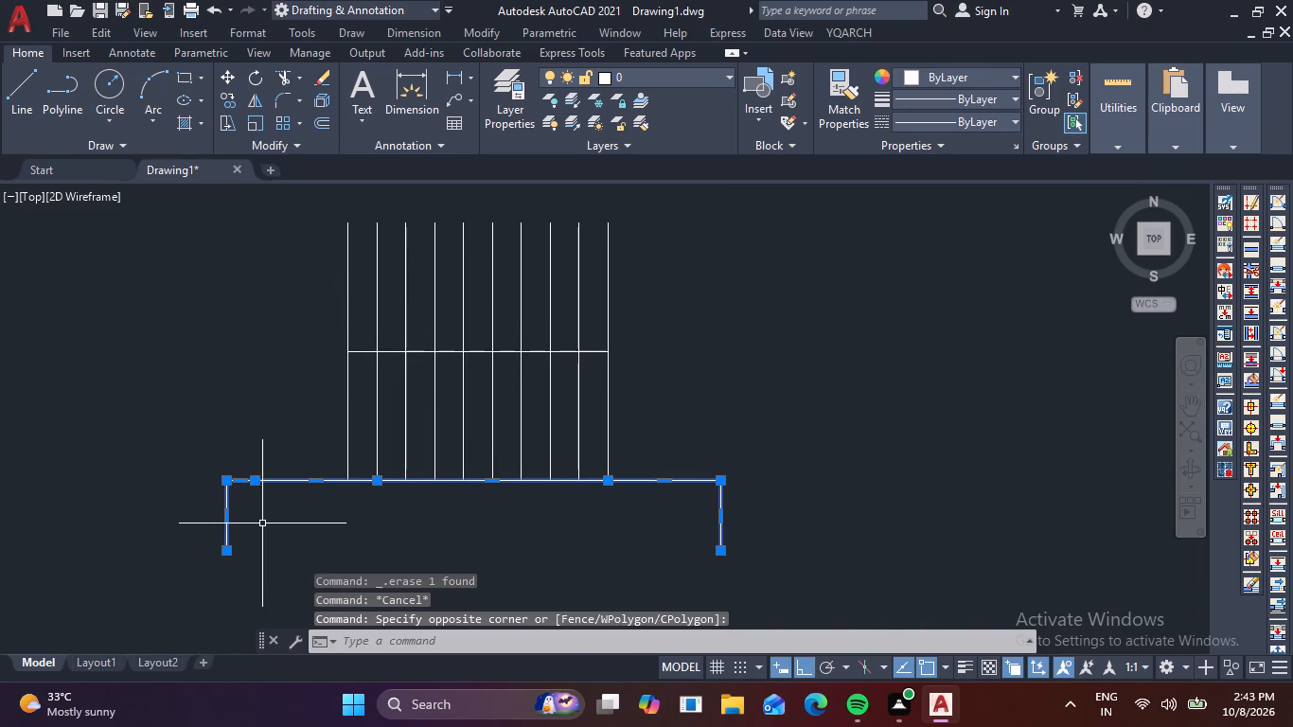
key(m)
key(i)
key(space)
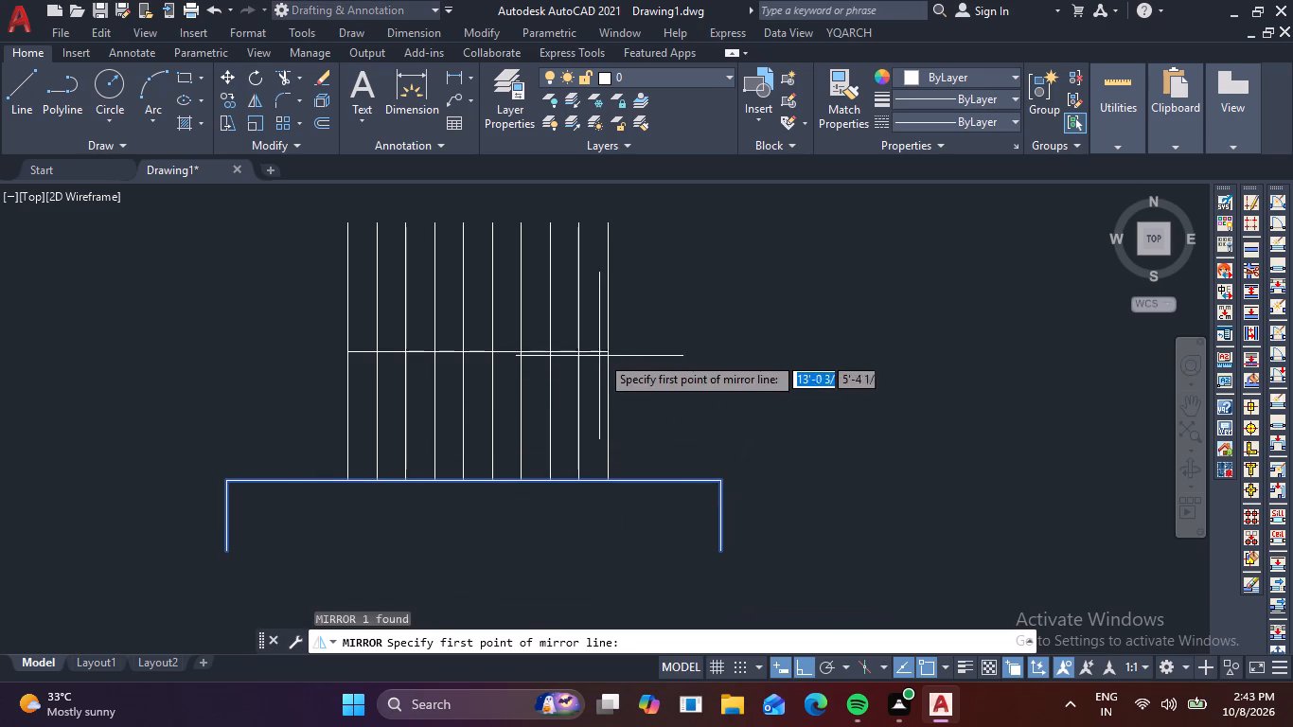
click(606, 350)
click(220, 371)
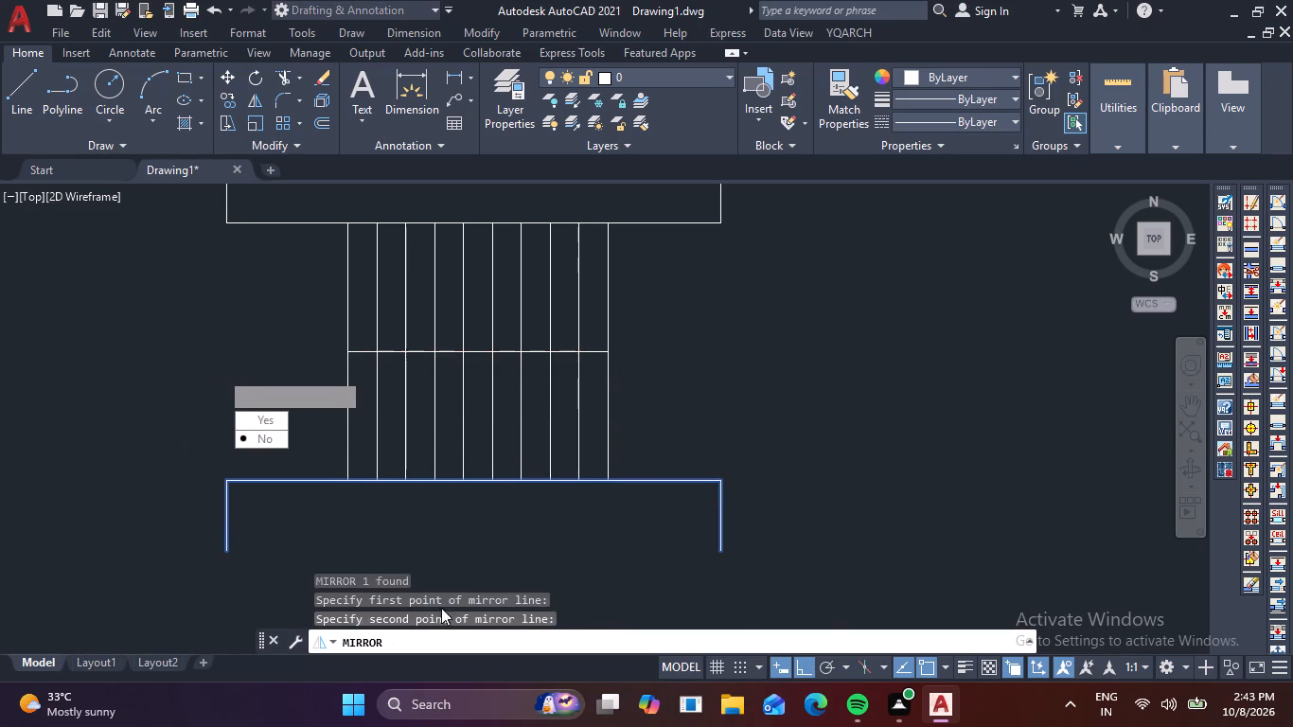
key(space)
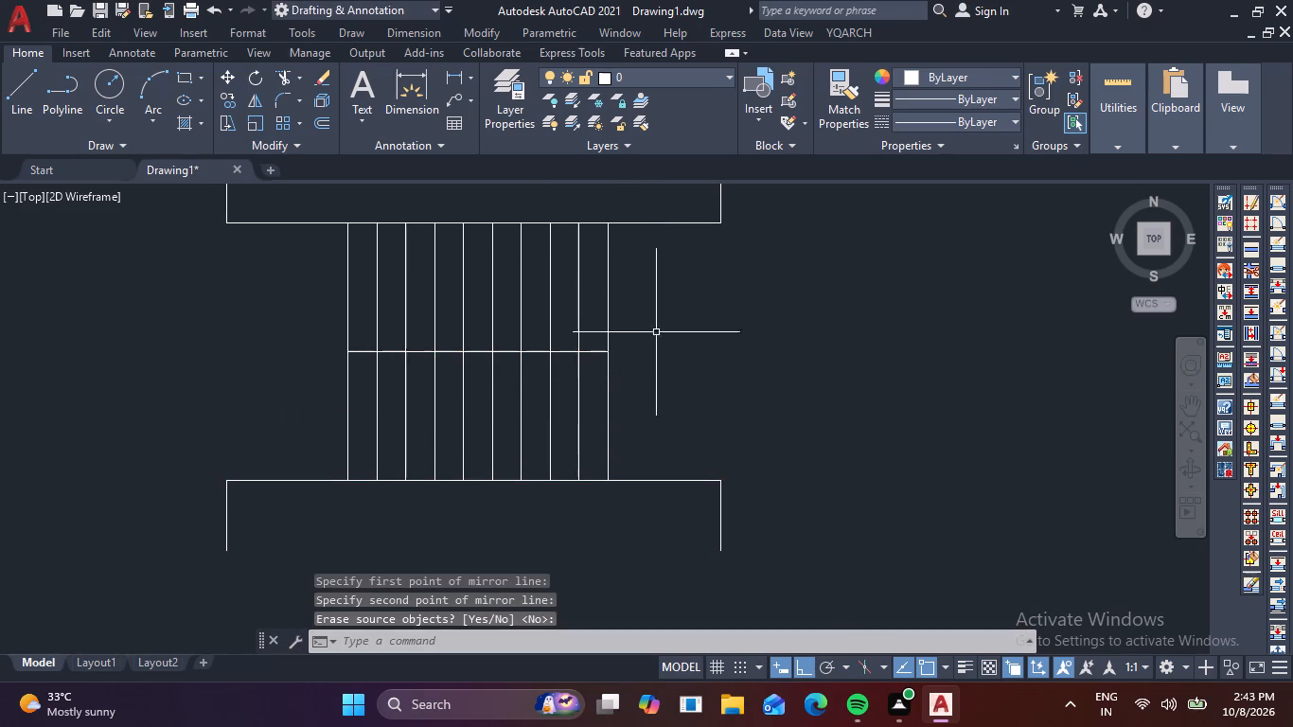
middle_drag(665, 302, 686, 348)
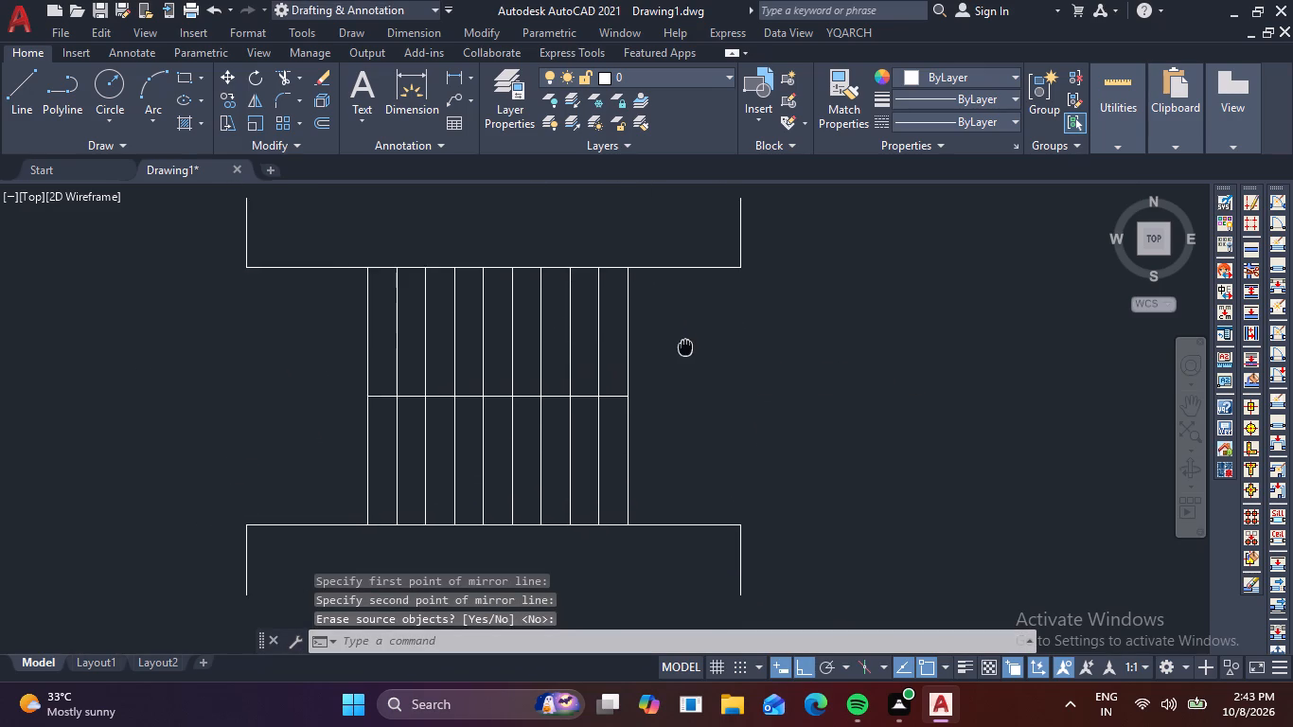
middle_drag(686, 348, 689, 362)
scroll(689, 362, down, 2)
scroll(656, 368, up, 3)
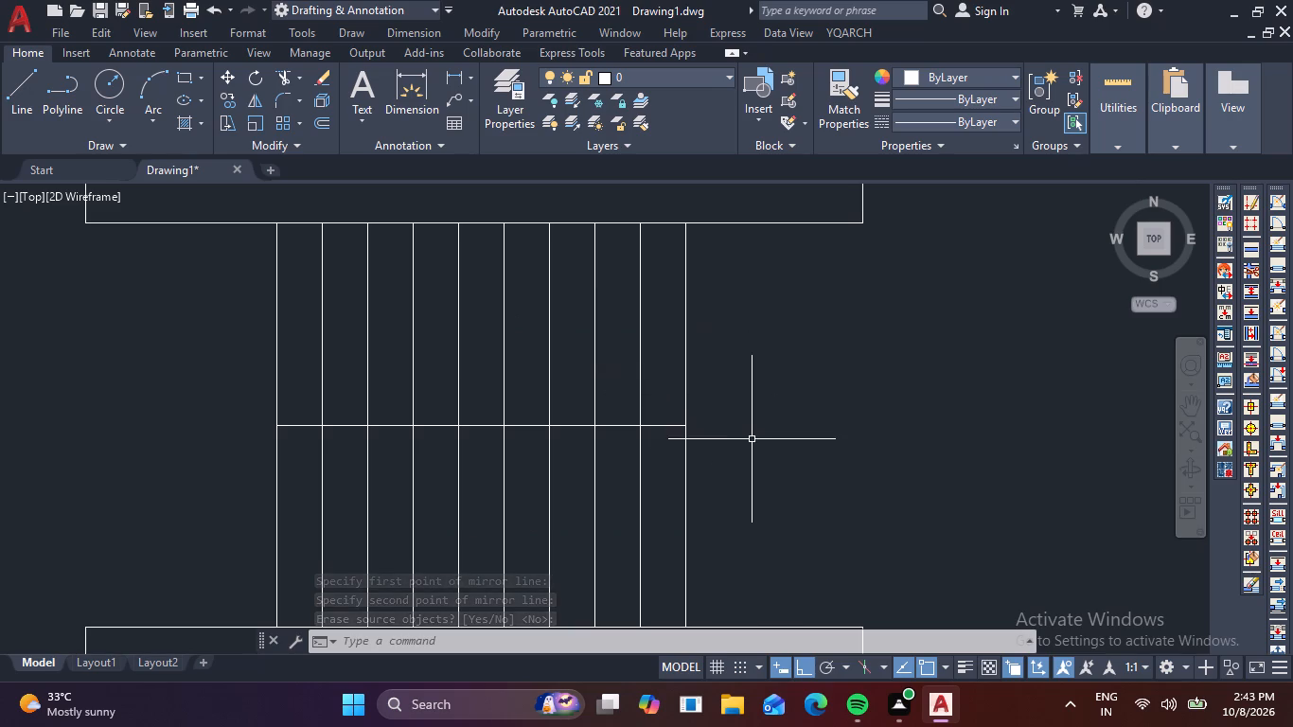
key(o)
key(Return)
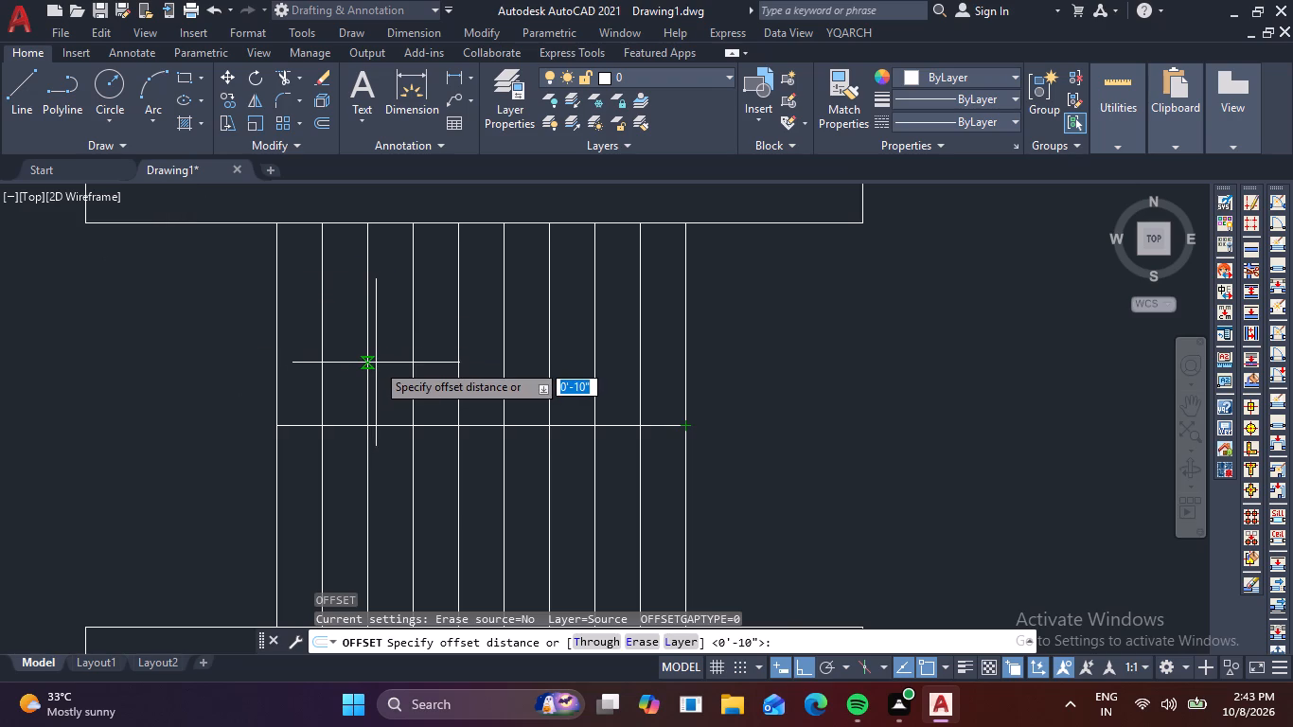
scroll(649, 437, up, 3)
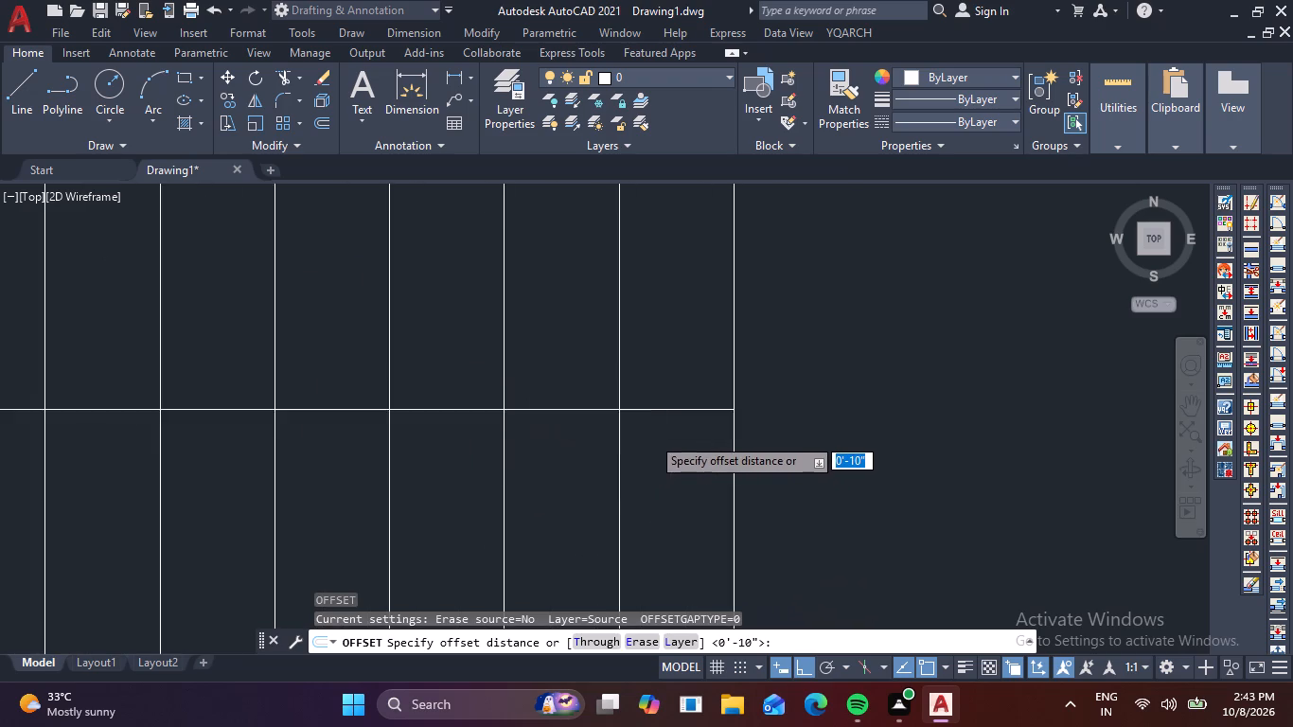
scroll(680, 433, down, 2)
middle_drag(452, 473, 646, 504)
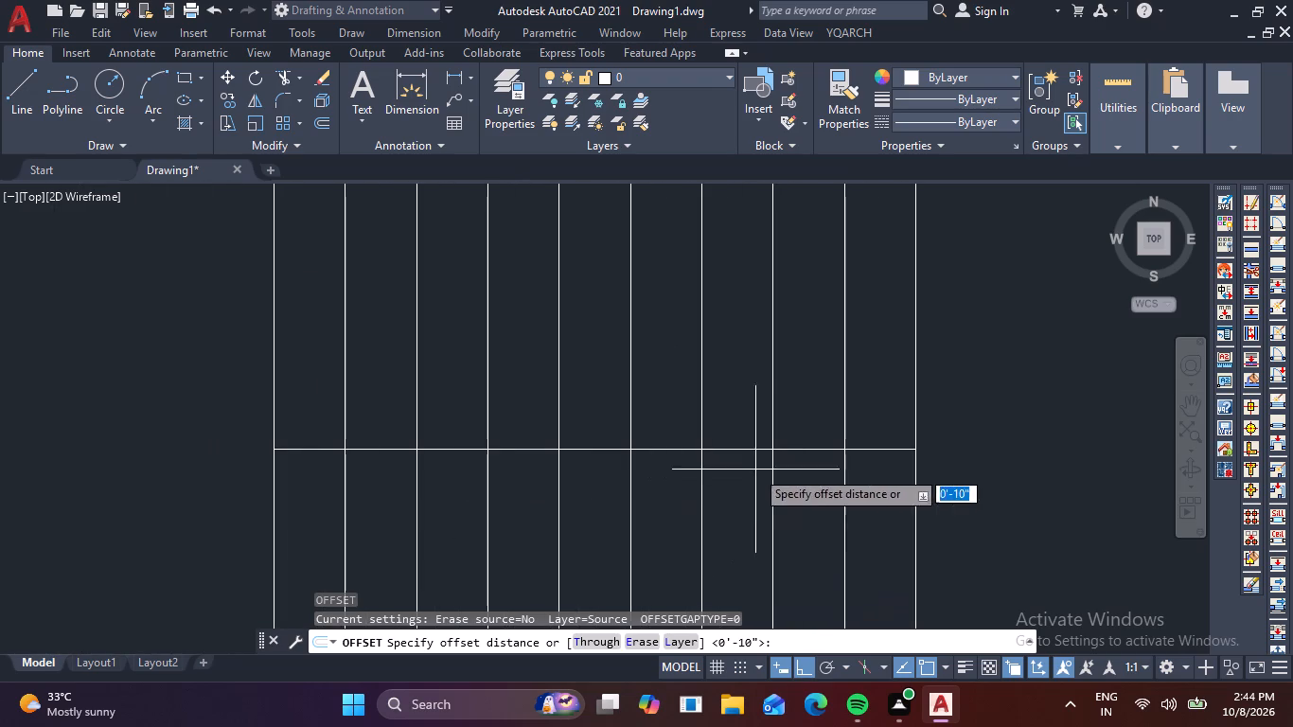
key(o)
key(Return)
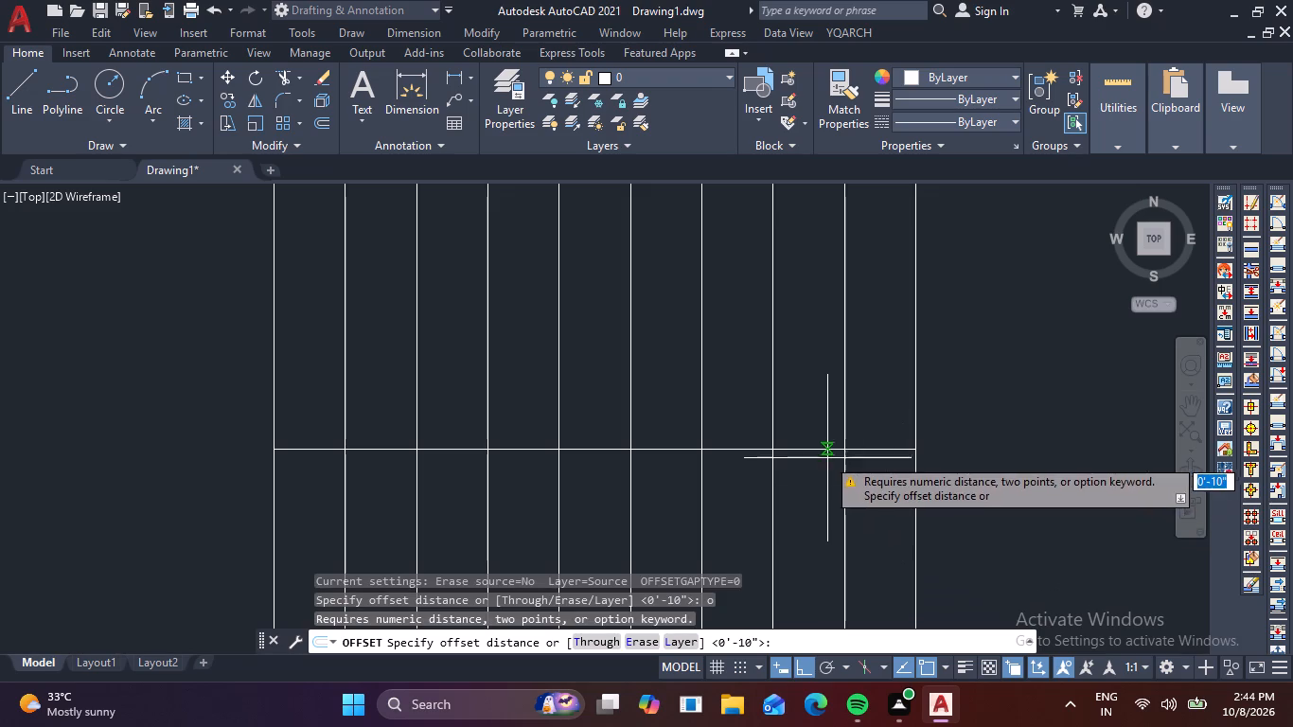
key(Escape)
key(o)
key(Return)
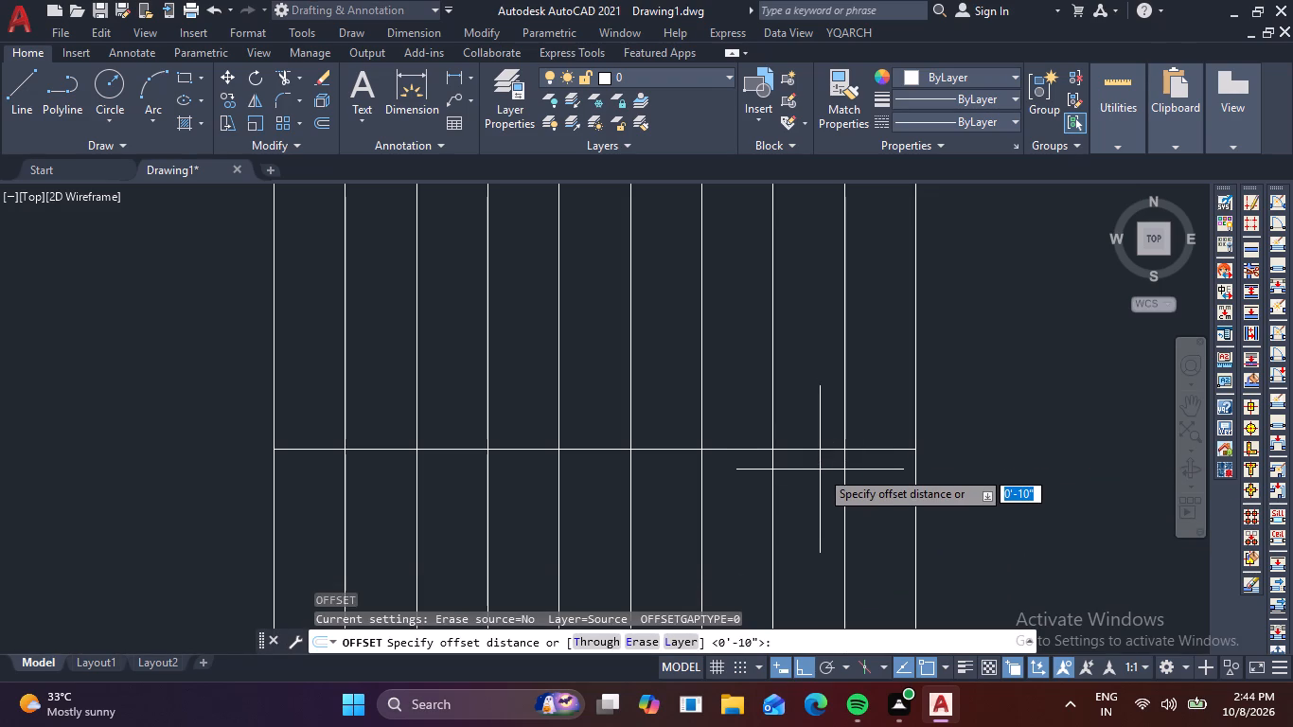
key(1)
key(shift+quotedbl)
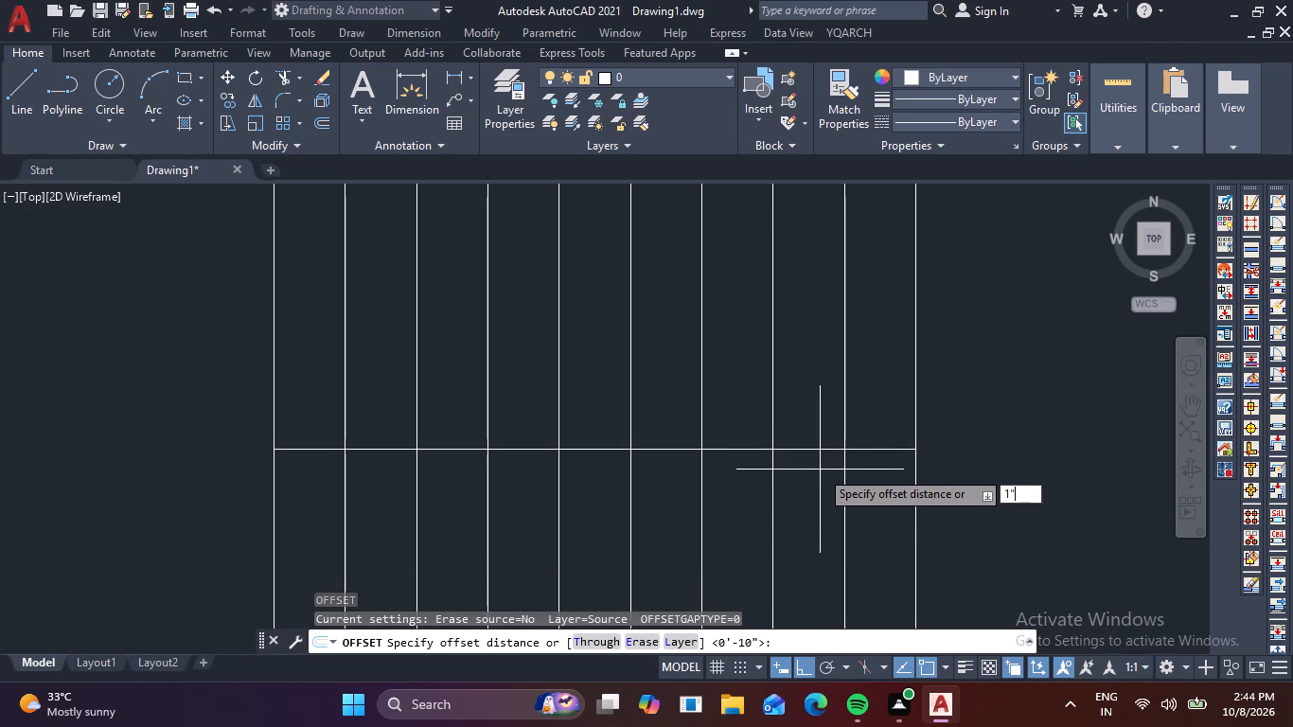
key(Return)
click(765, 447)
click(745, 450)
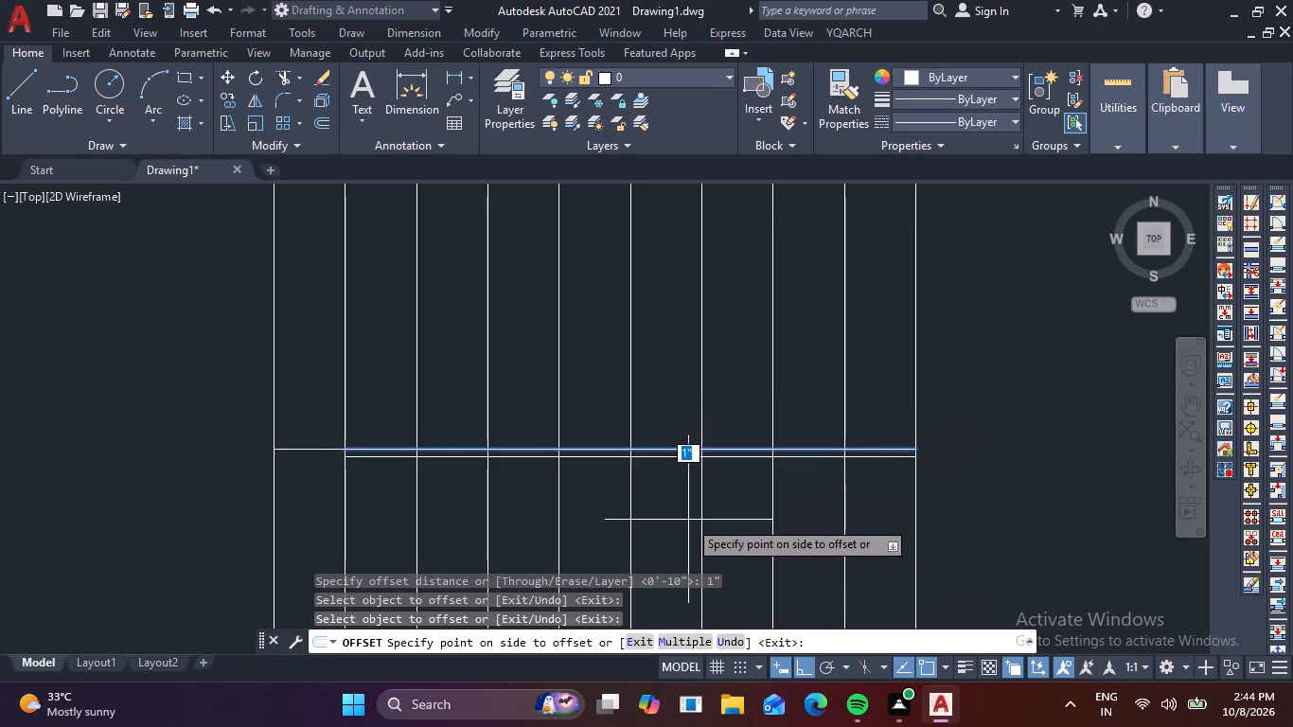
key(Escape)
Join the long central horizontal line and its short left extension into one line.
click(382, 452)
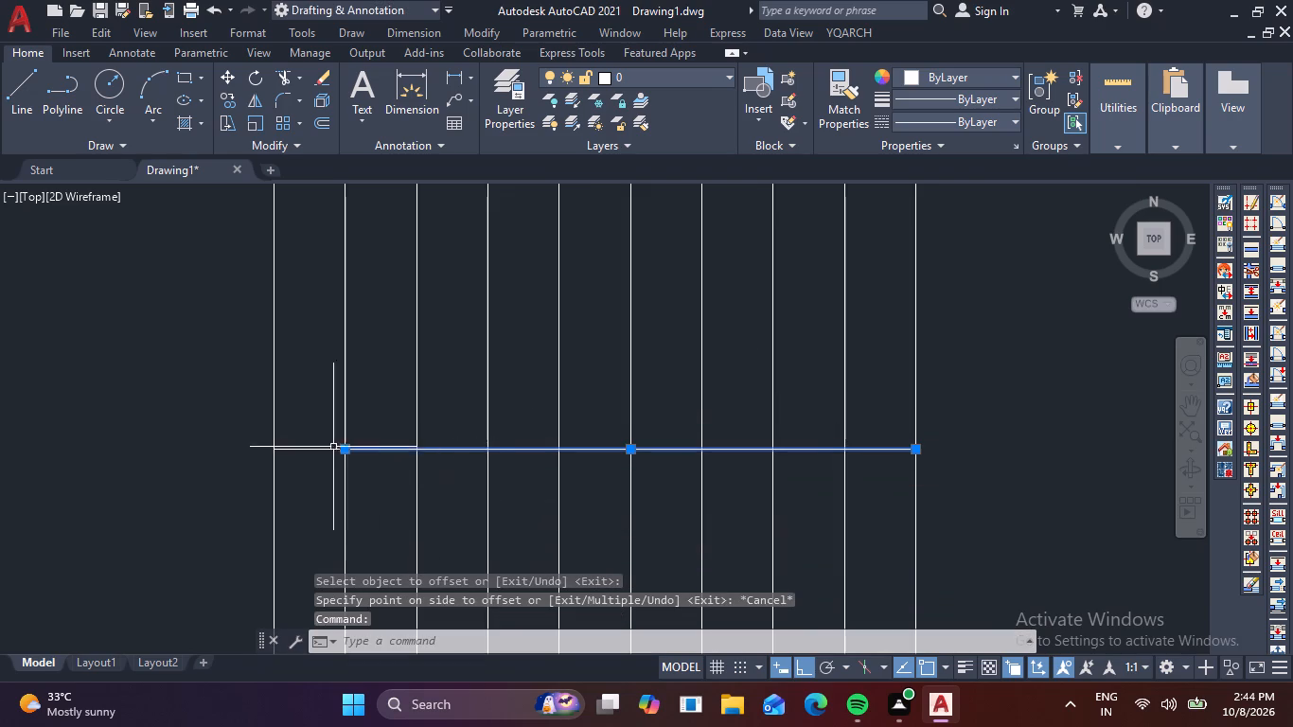
click(307, 453)
click(312, 442)
click(319, 455)
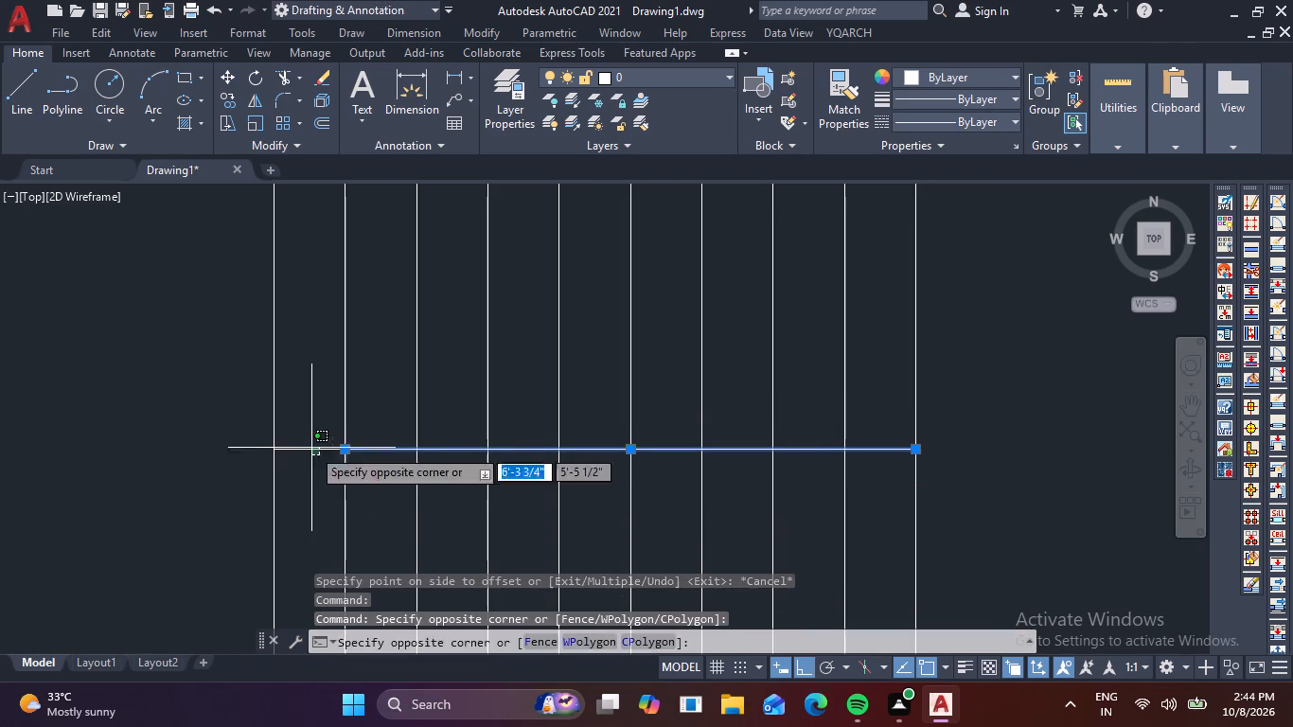
click(299, 439)
key(j)
key(space)
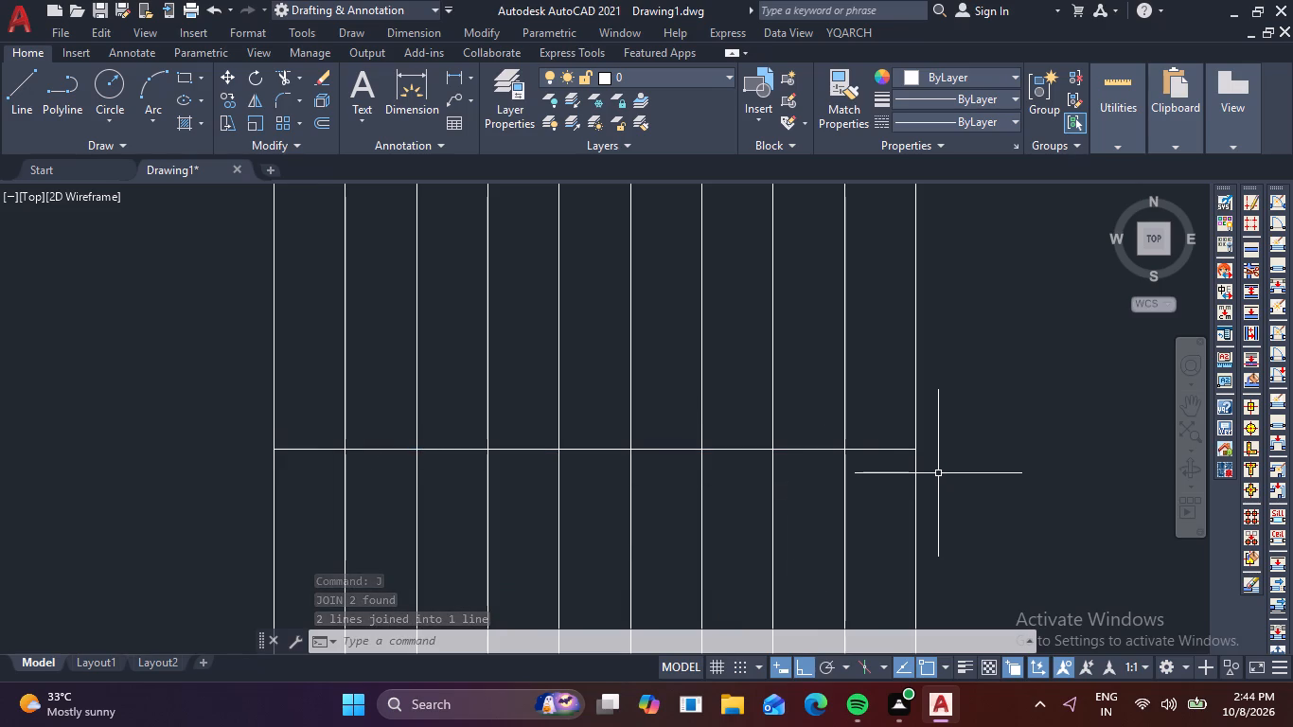
Offset the joined central line 2" to both sides, above and below.
key(o)
key(Return)
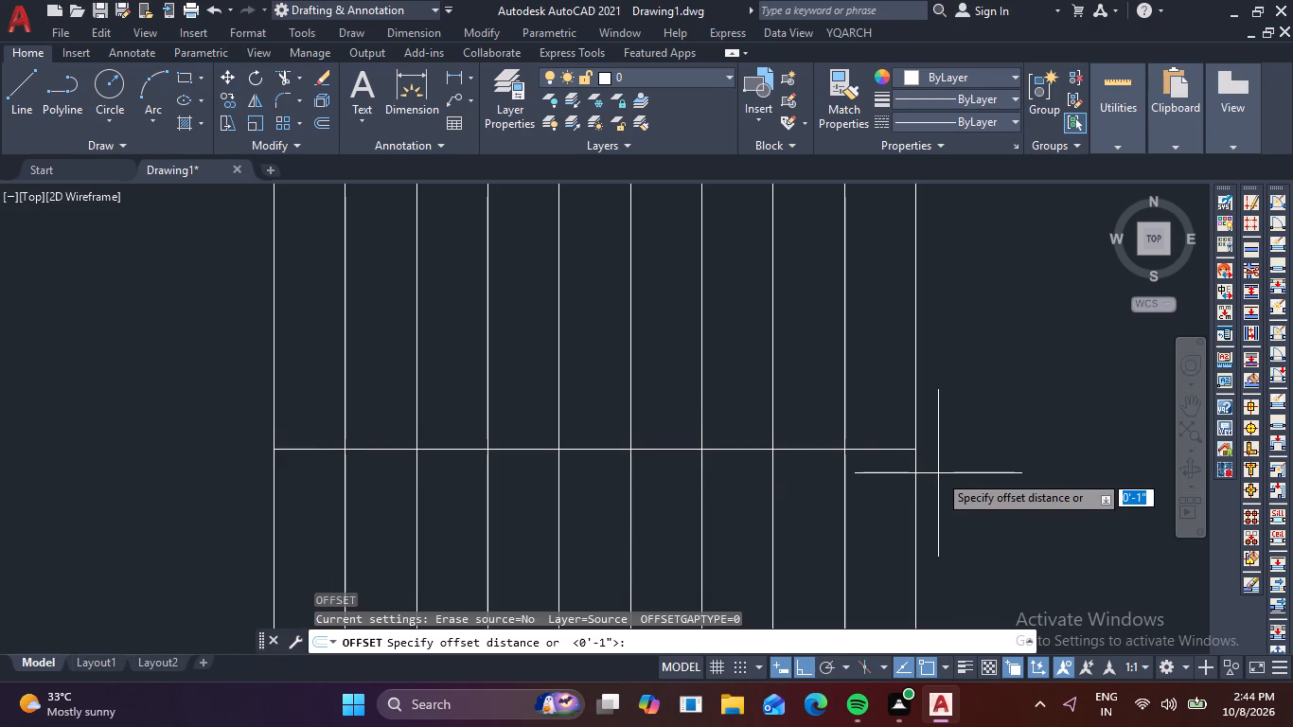
key(2)
key(shift+quotedbl)
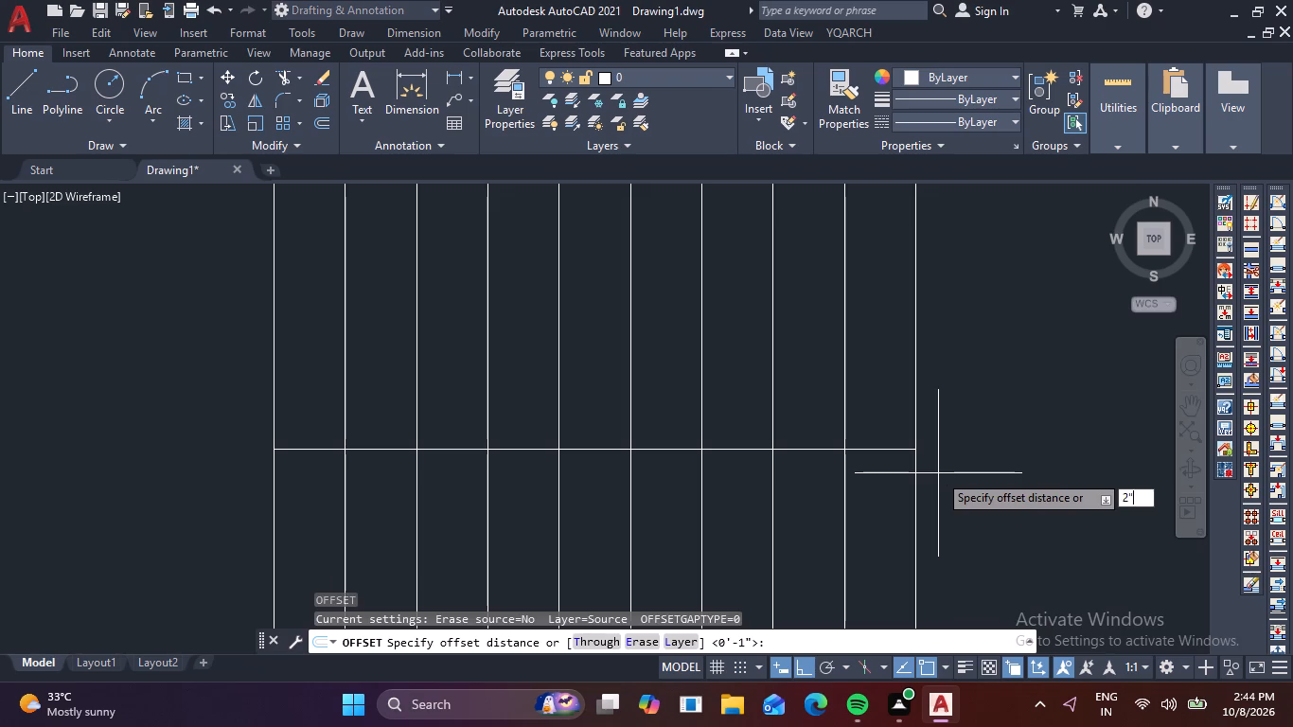
key(Return)
click(884, 449)
click(900, 402)
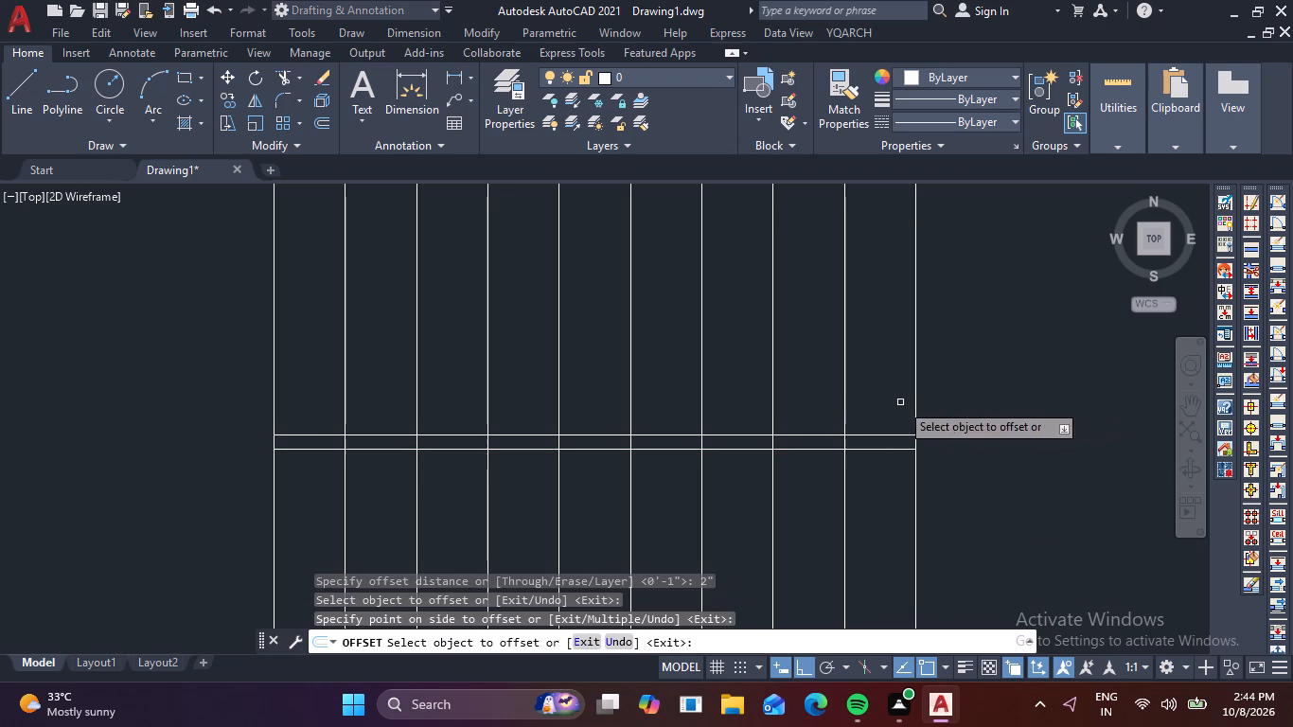
click(875, 450)
click(862, 550)
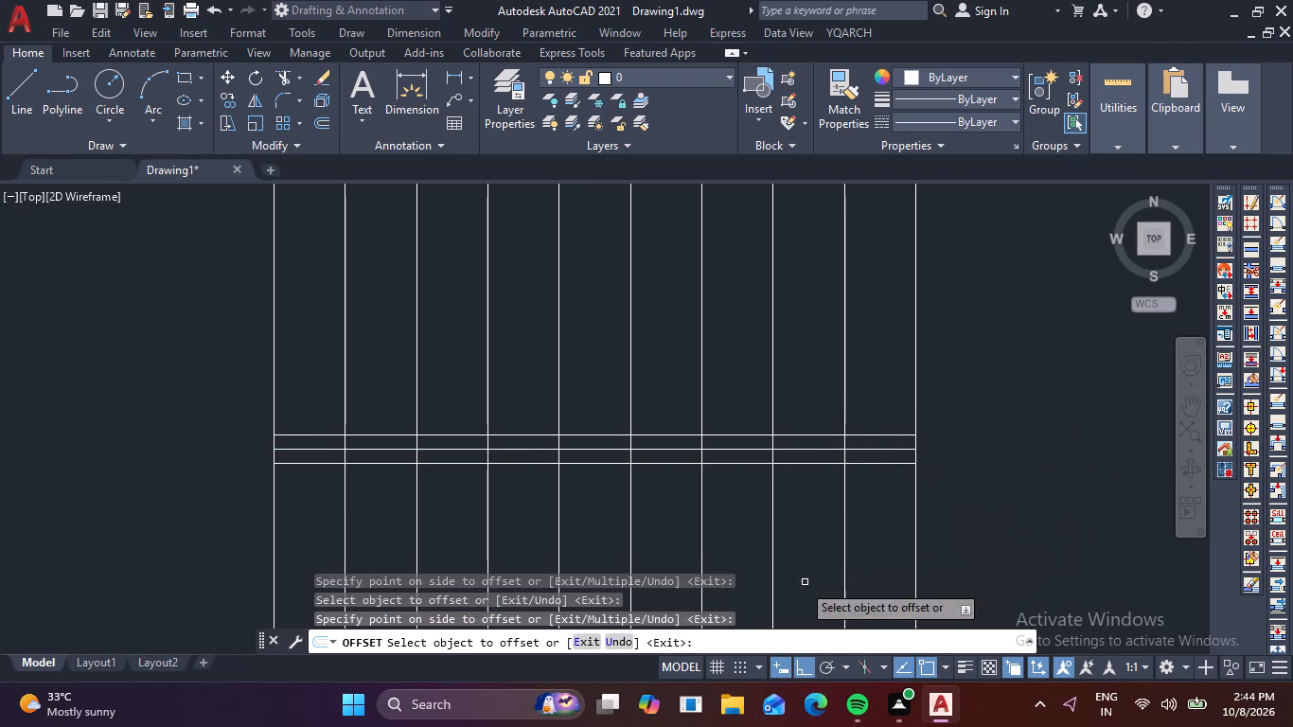
scroll(700, 466, down, 2)
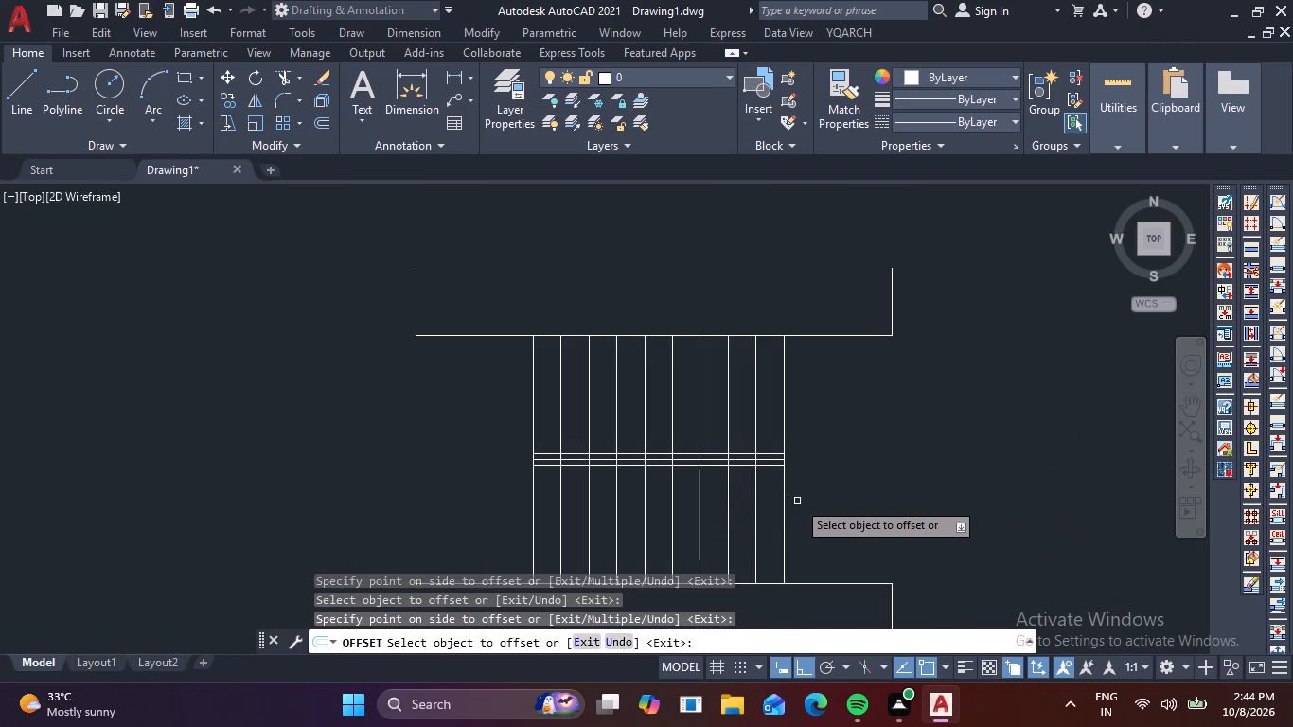
scroll(754, 466, up, 2)
click(791, 449)
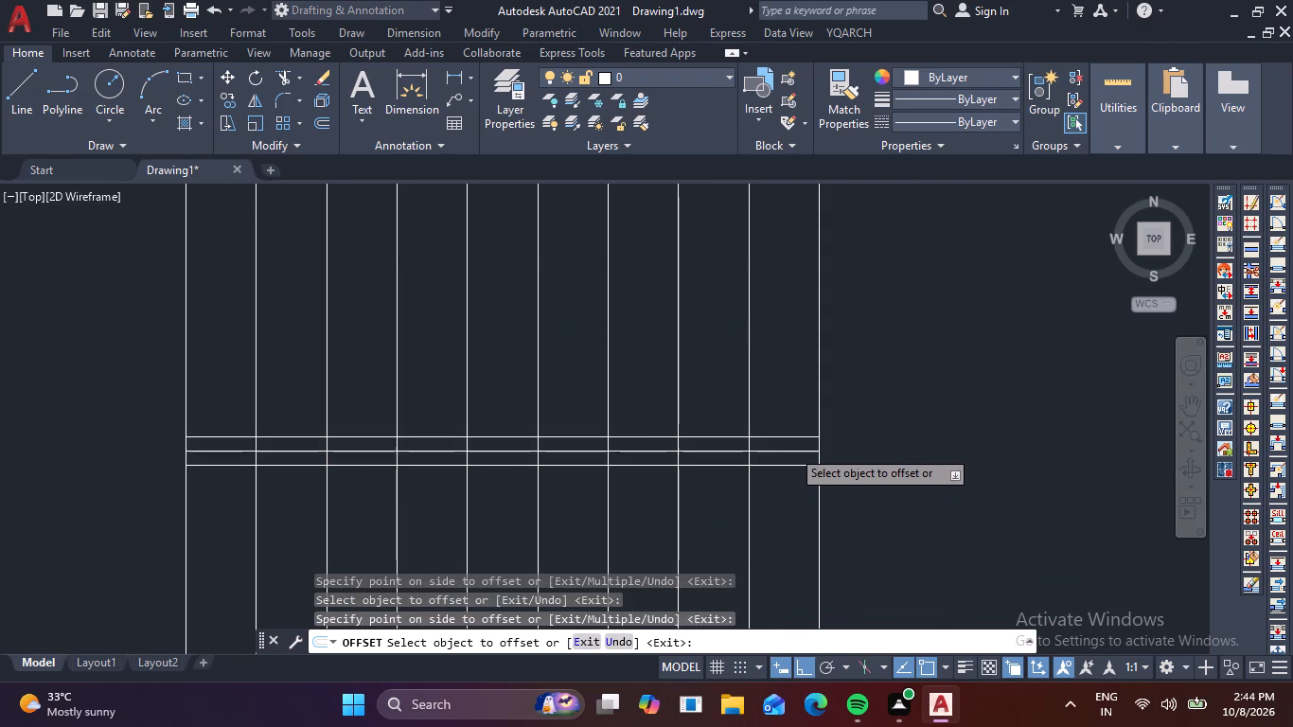
key(Escape)
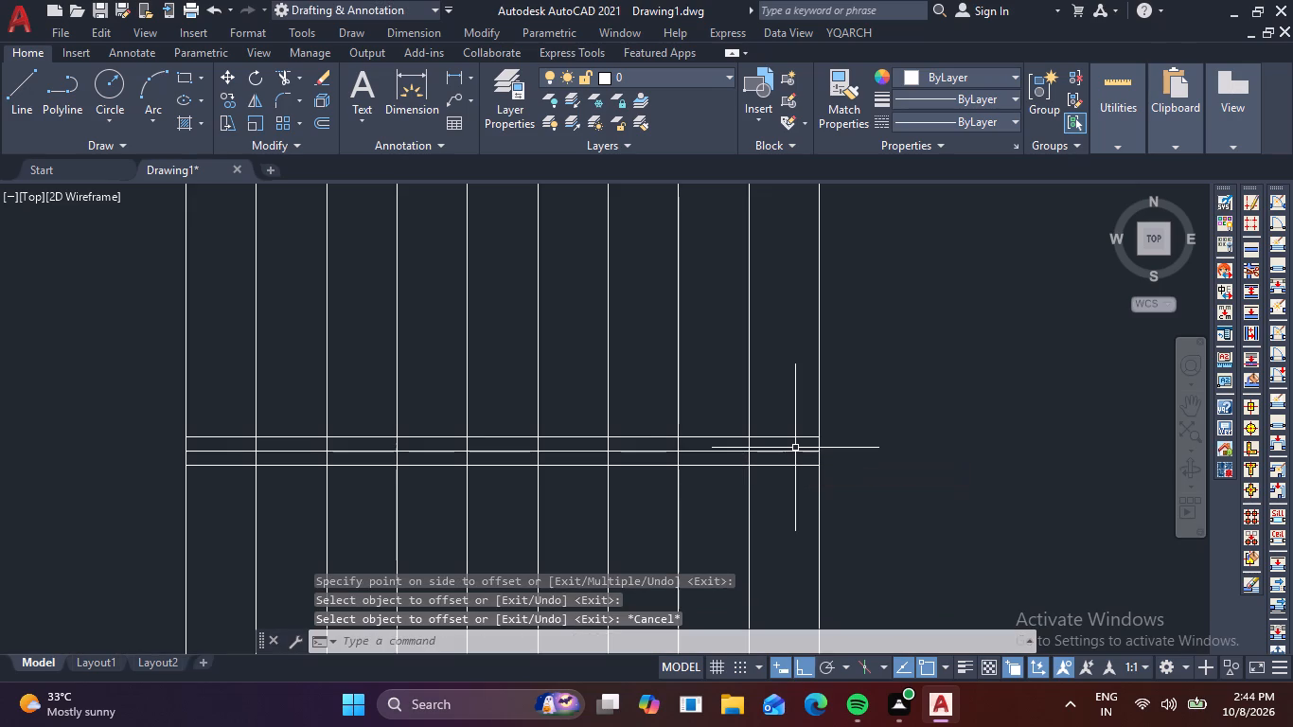
Delete the original central line between the two offset lines.
click(802, 450)
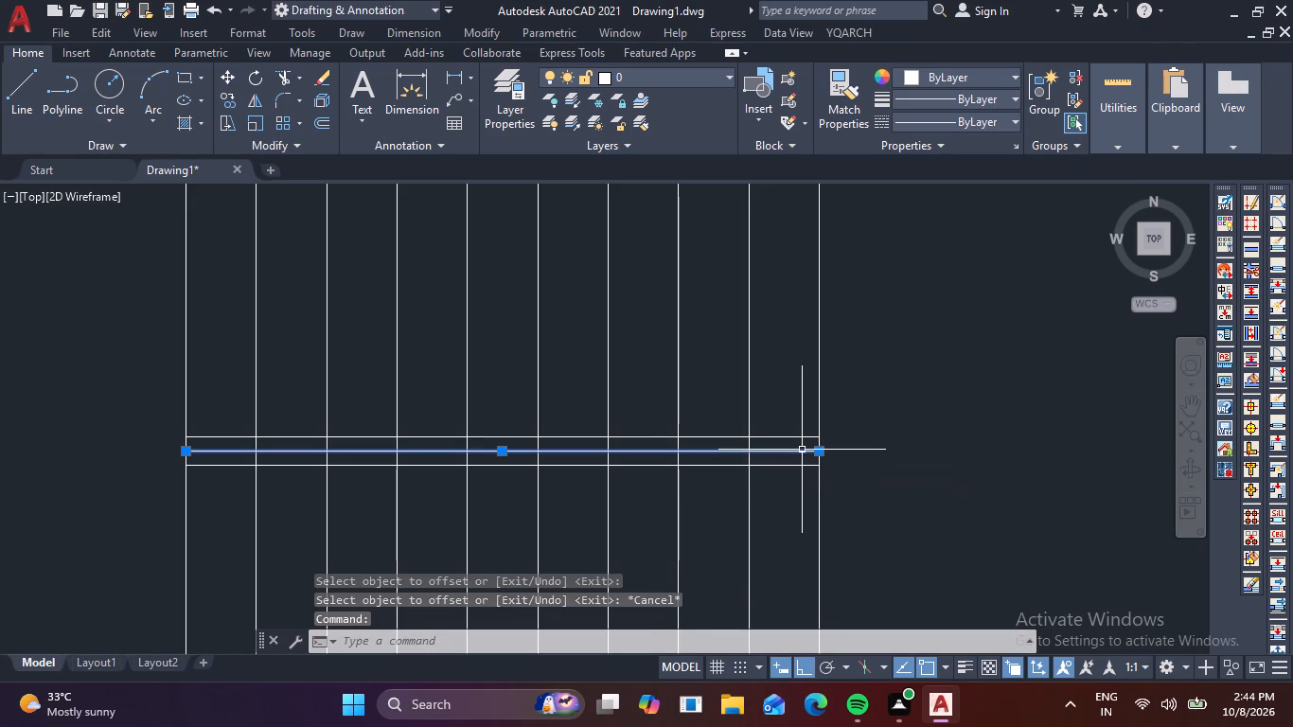
key(Delete)
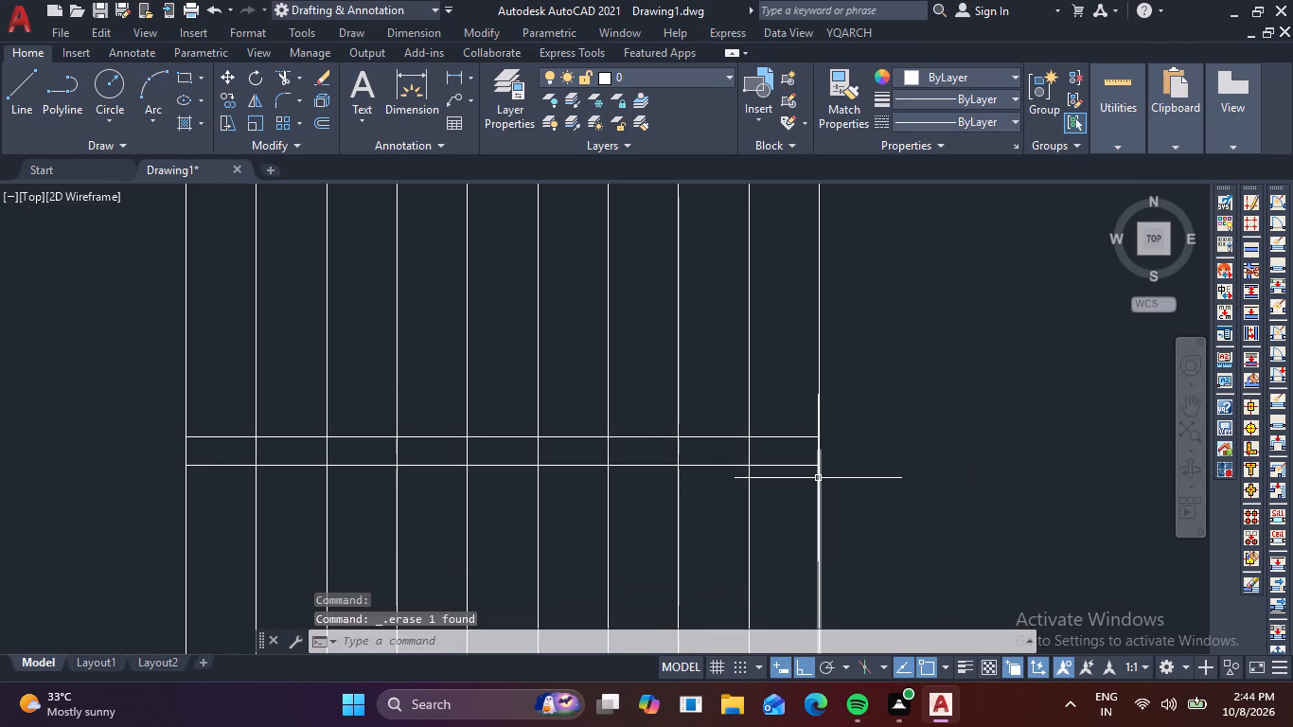
Trim the three rightmost interior tread lines out of the gap between the two central divider lines.
key(t)
key(r)
key(space)
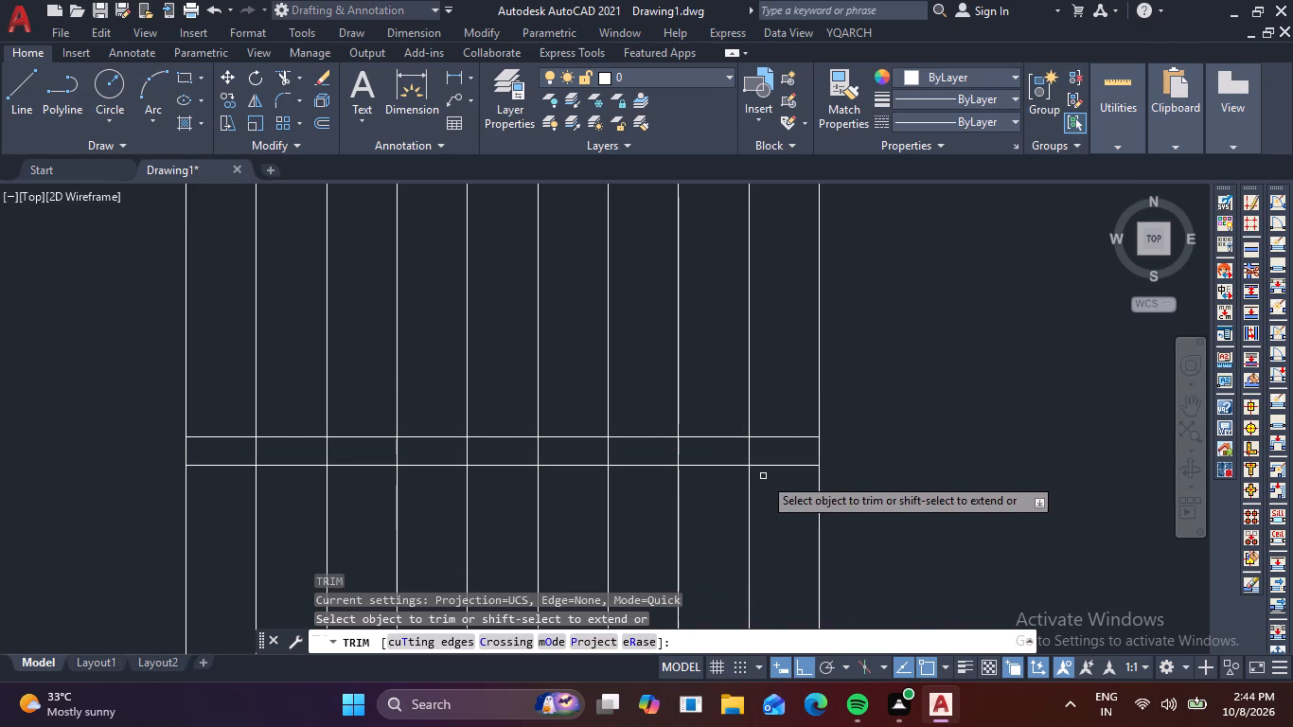
scroll(768, 461, up, 3)
drag(755, 452, 329, 428)
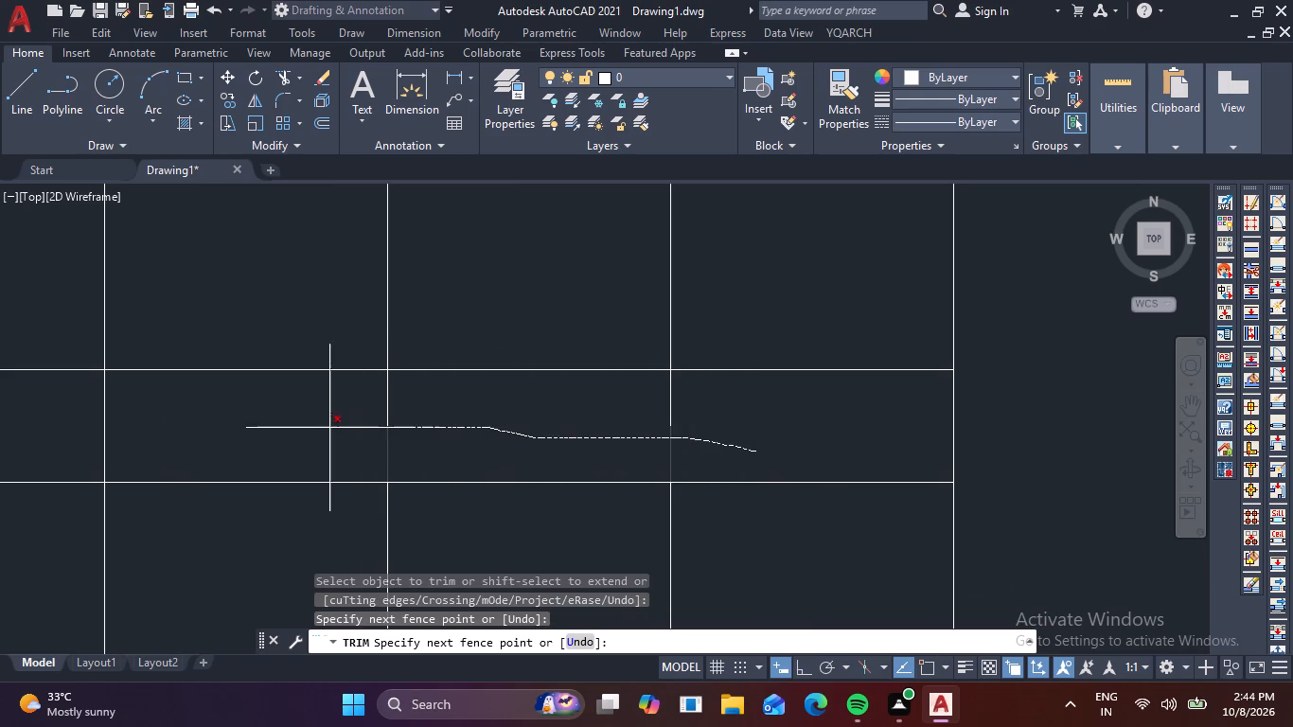
drag(329, 428, 66, 430)
scroll(66, 430, down, 2)
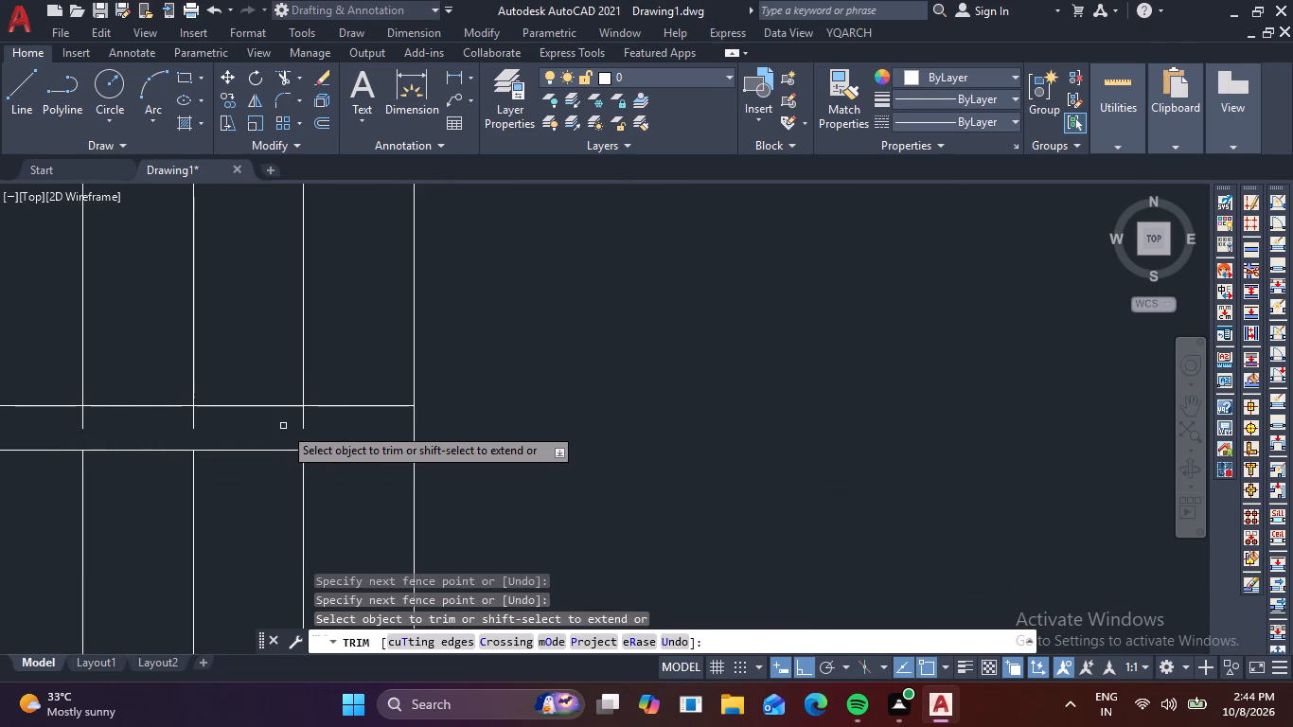
click(297, 422)
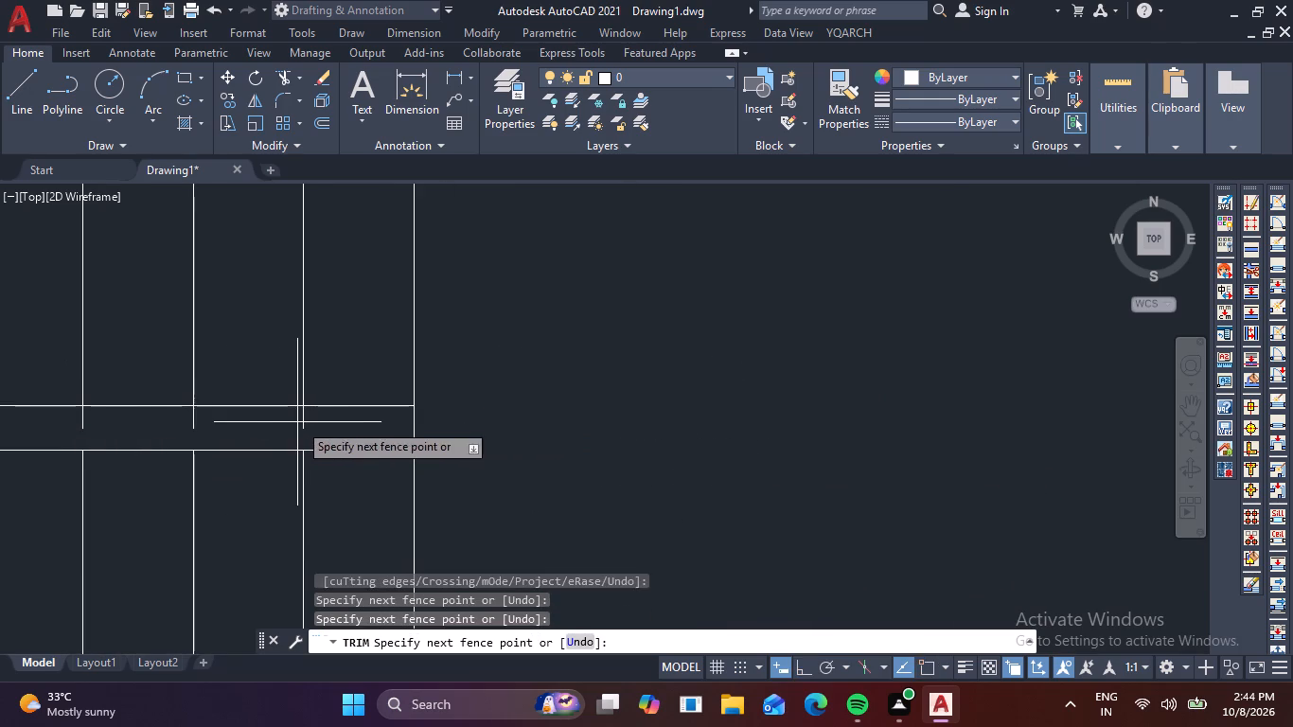
click(344, 418)
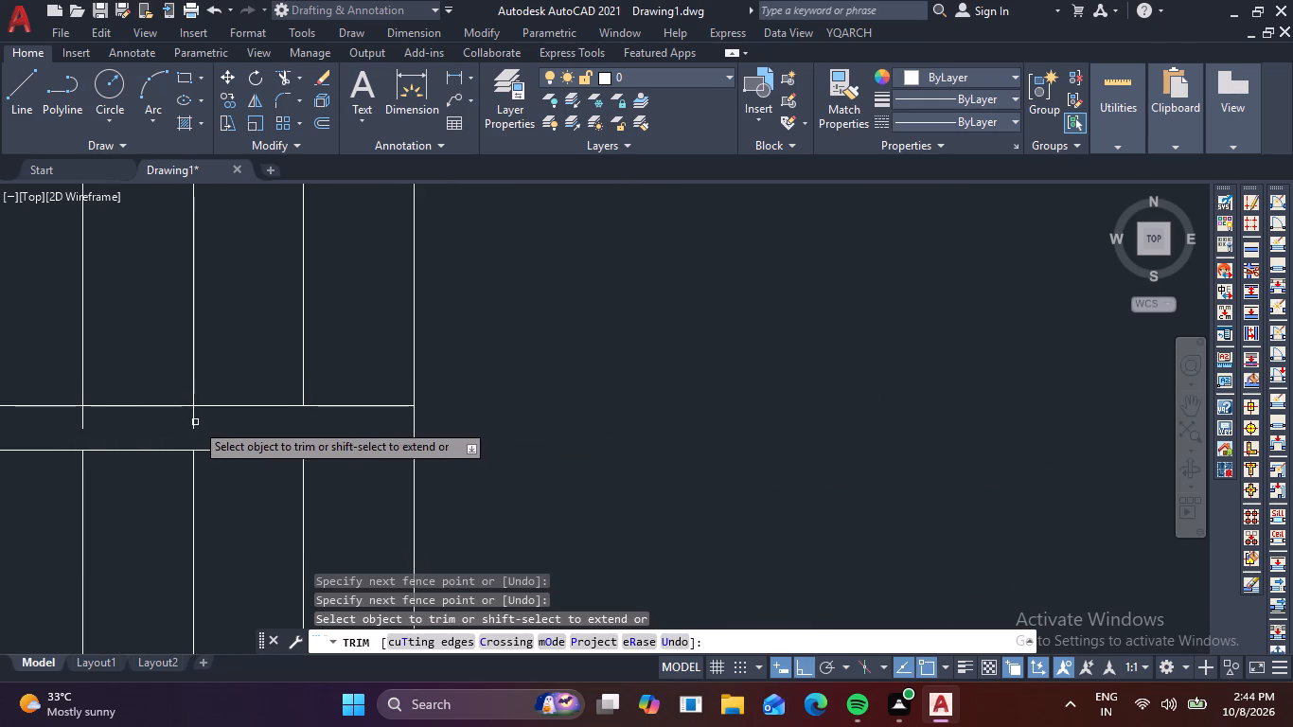
click(194, 420)
click(83, 422)
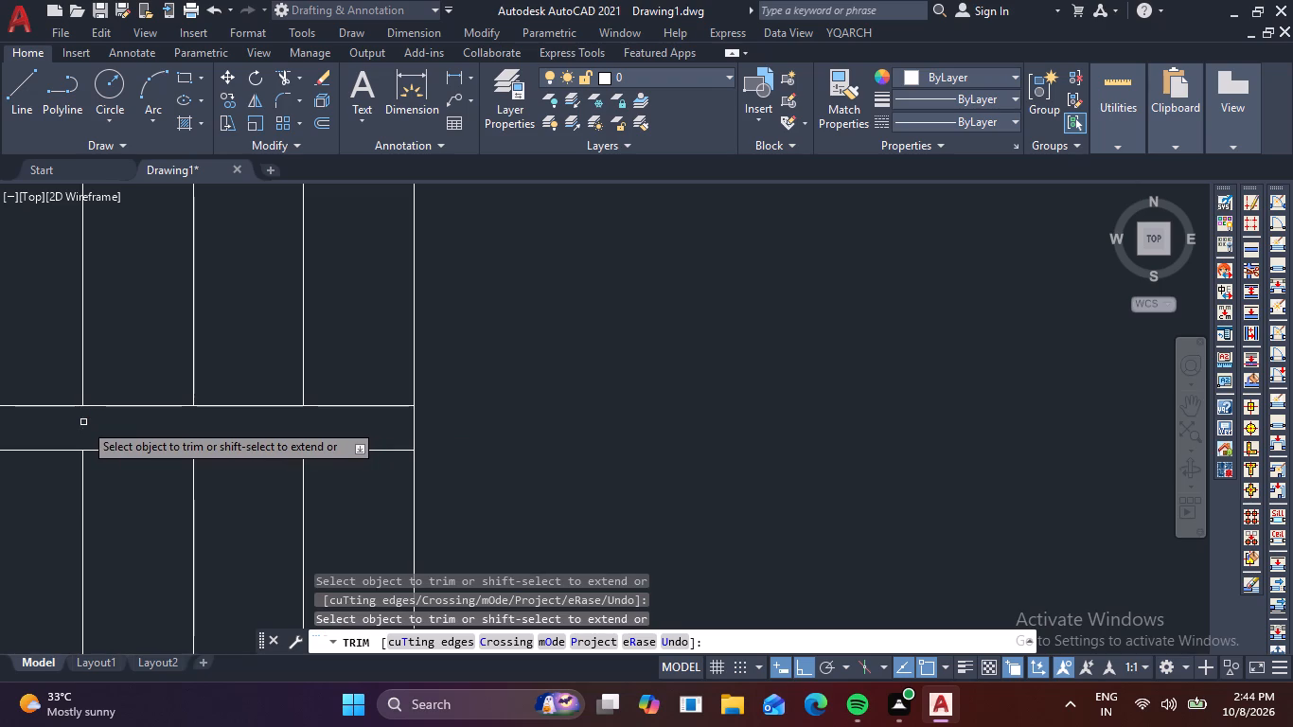
Trim the remaining five interior tread lines out of the gap between the two central divider lines.
scroll(83, 422, down, 1)
middle_drag(85, 424, 782, 428)
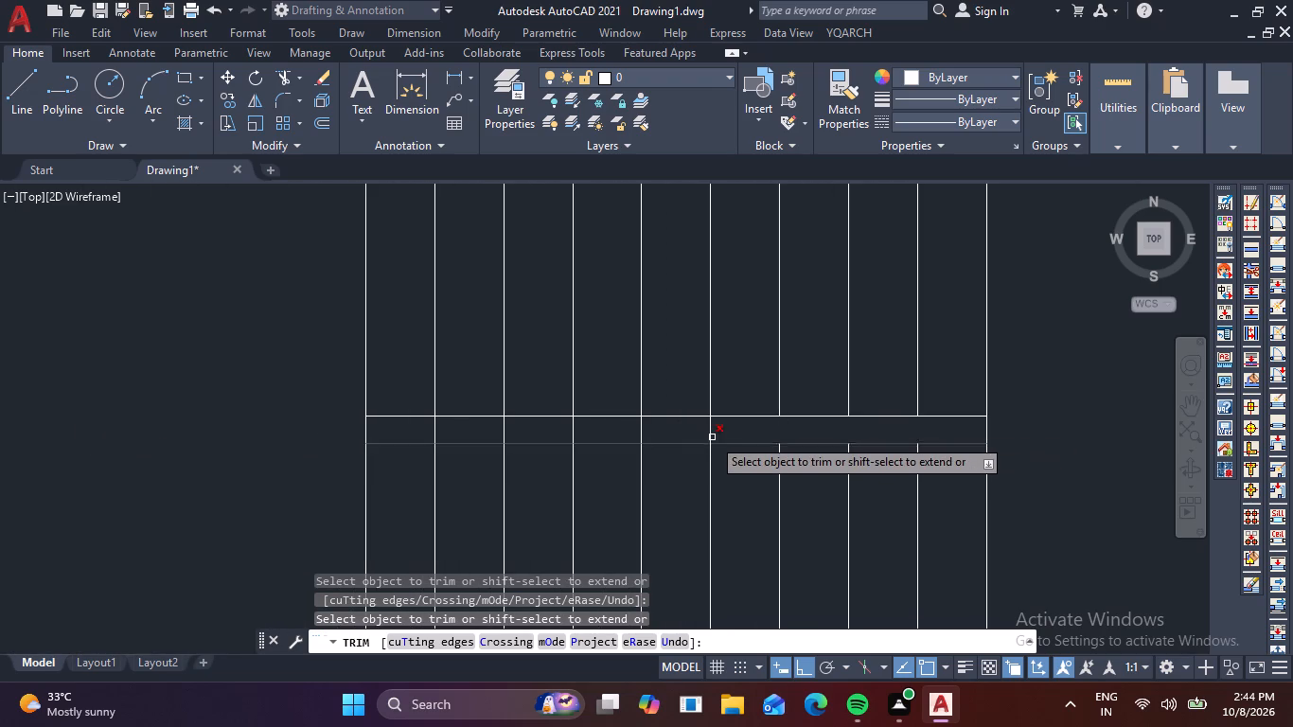
click(708, 432)
click(708, 427)
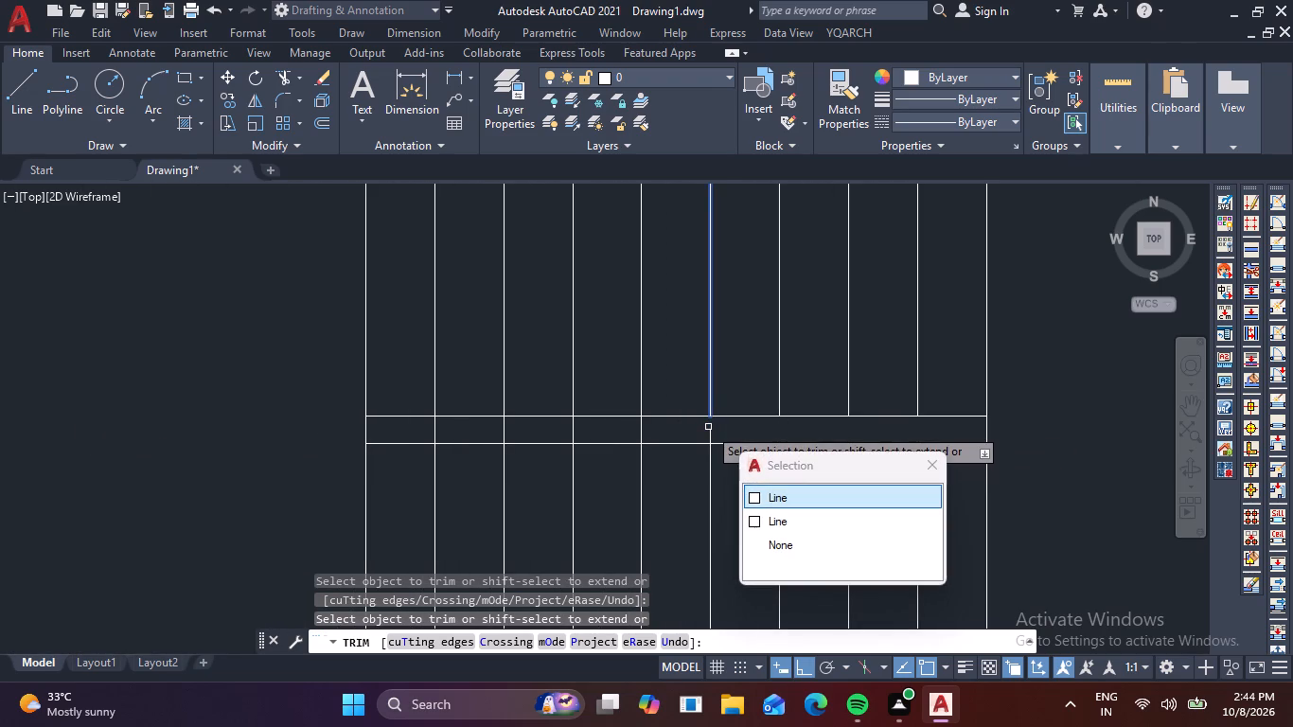
click(713, 430)
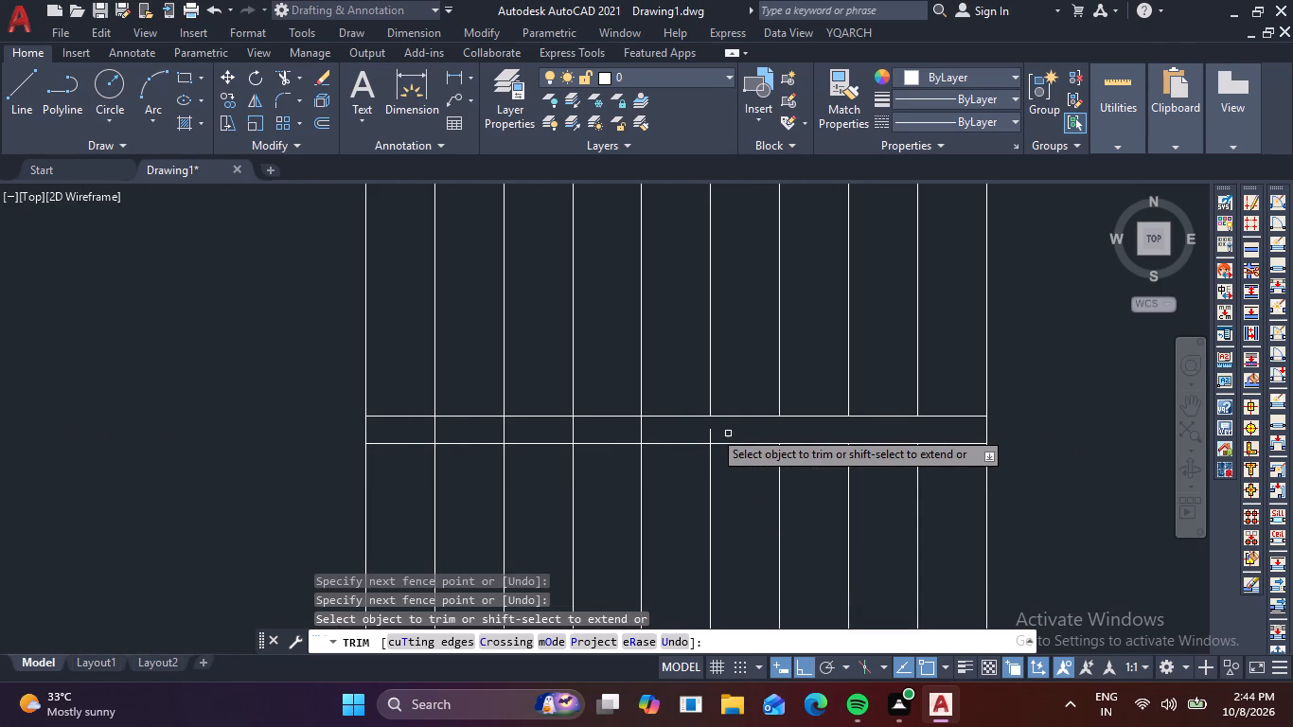
click(710, 431)
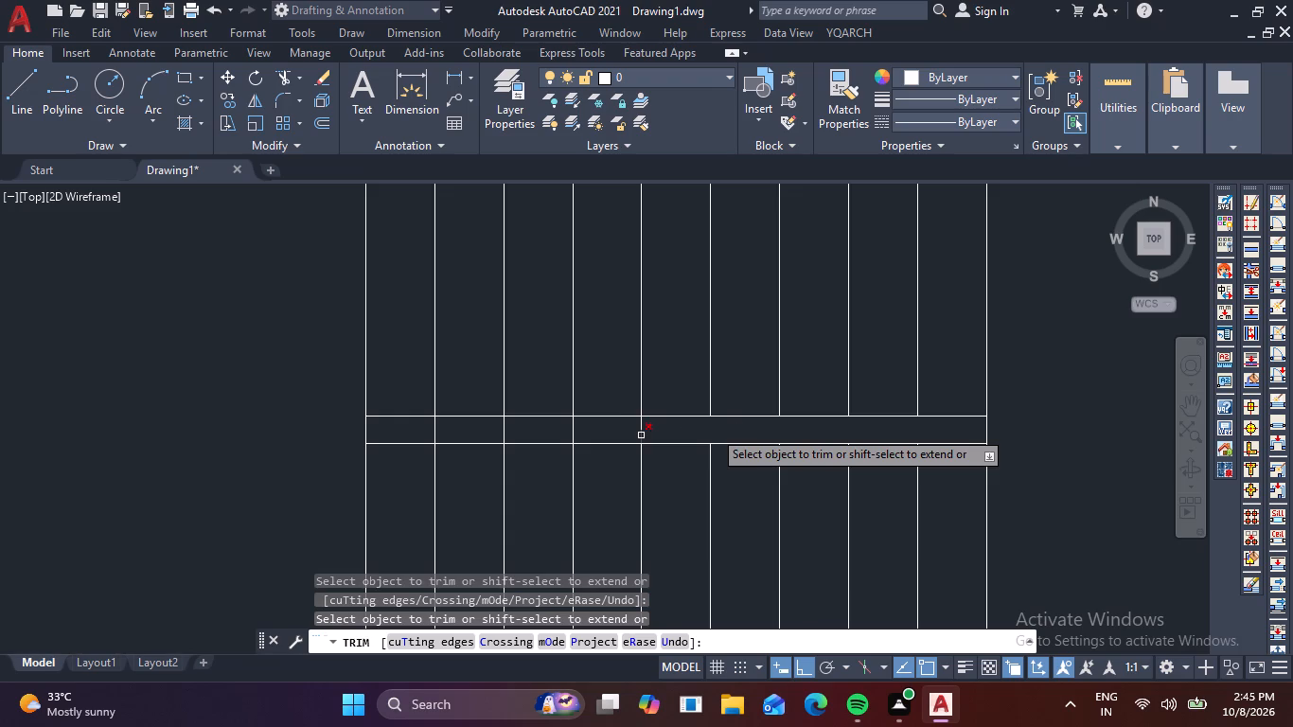
click(641, 436)
click(641, 427)
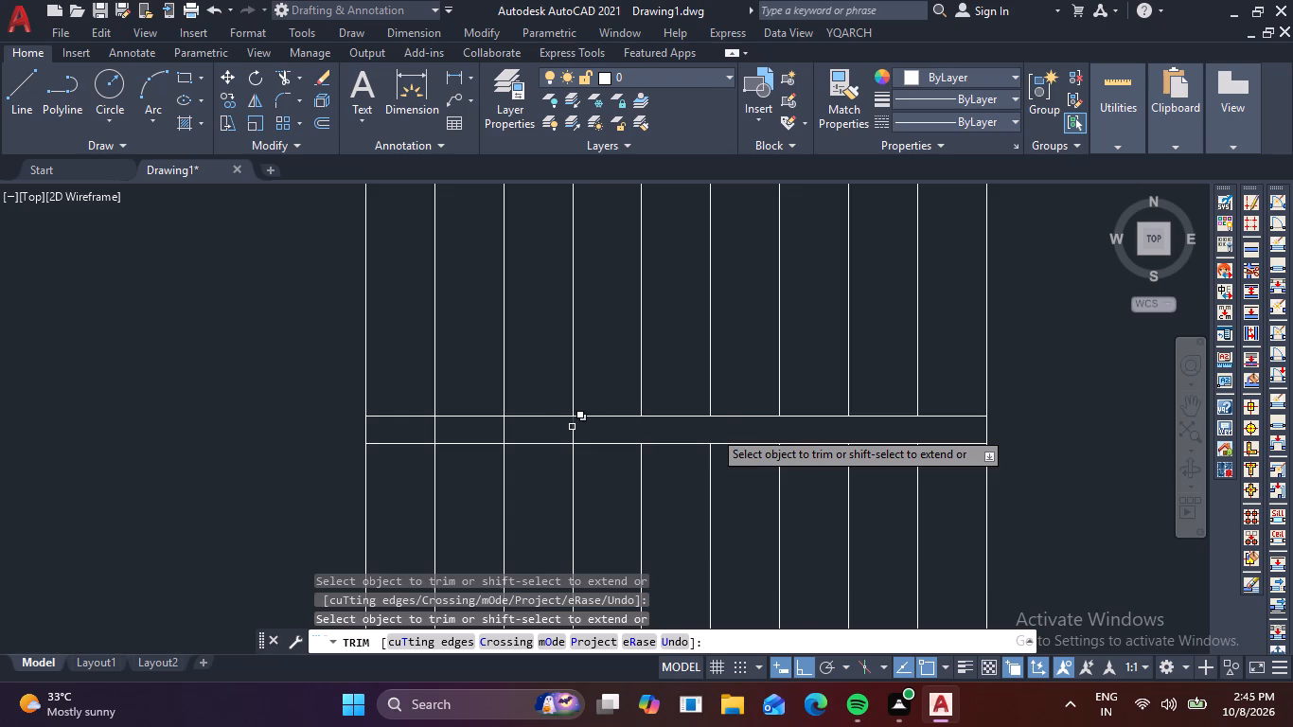
click(572, 427)
click(572, 437)
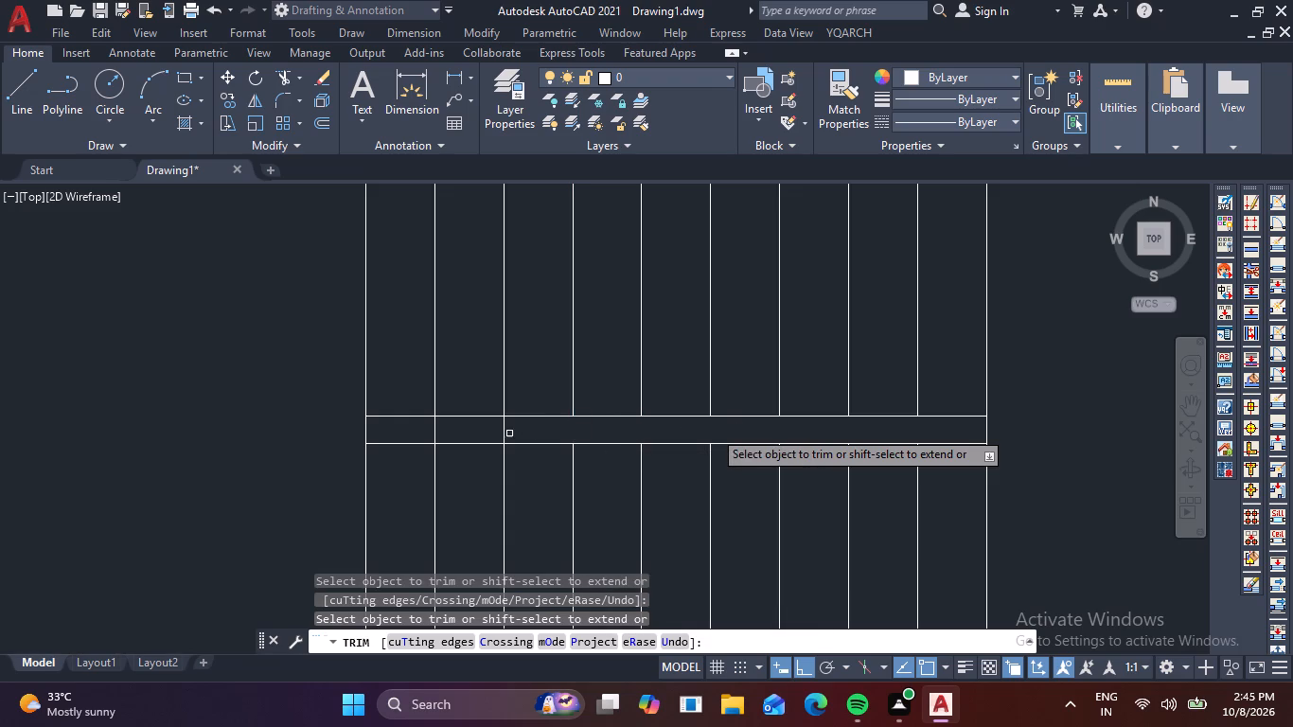
click(502, 434)
click(503, 428)
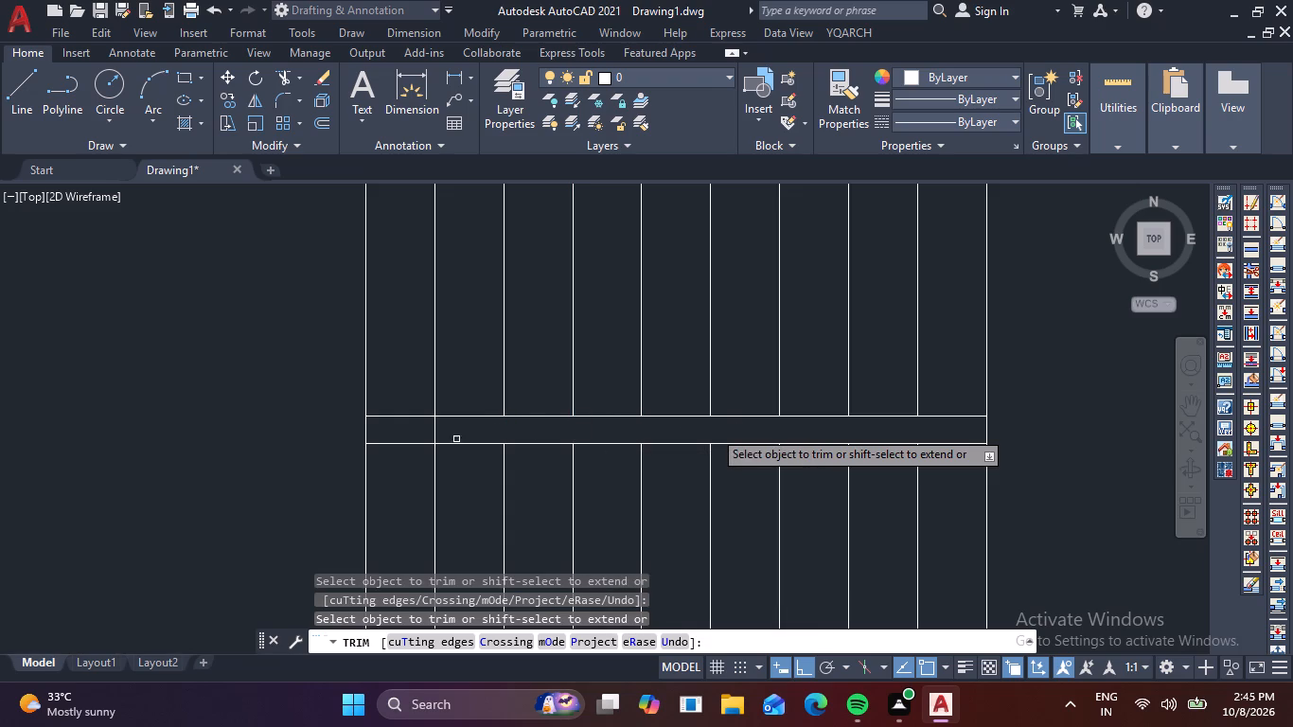
click(434, 437)
click(434, 428)
key(Escape)
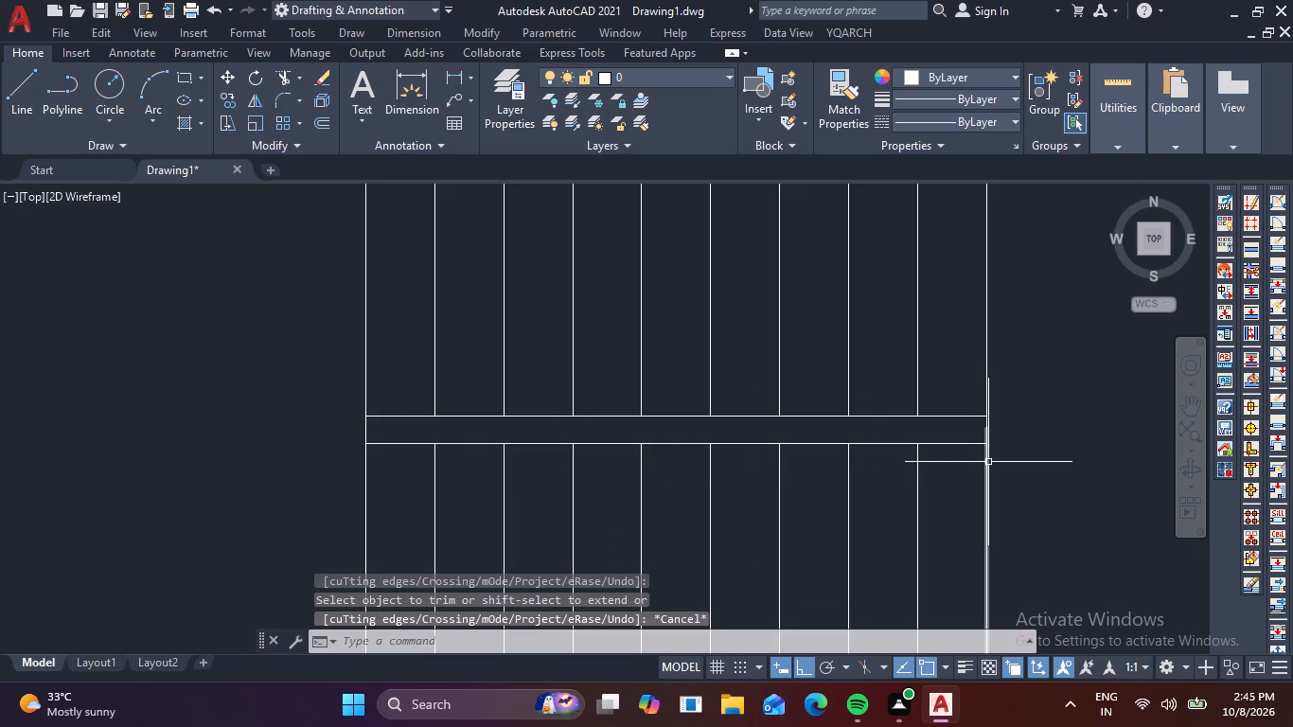
Draw a vertical line closing the right end of the central divider, from its upper line to its lower line.
key(l)
key(space)
scroll(966, 421, up, 2)
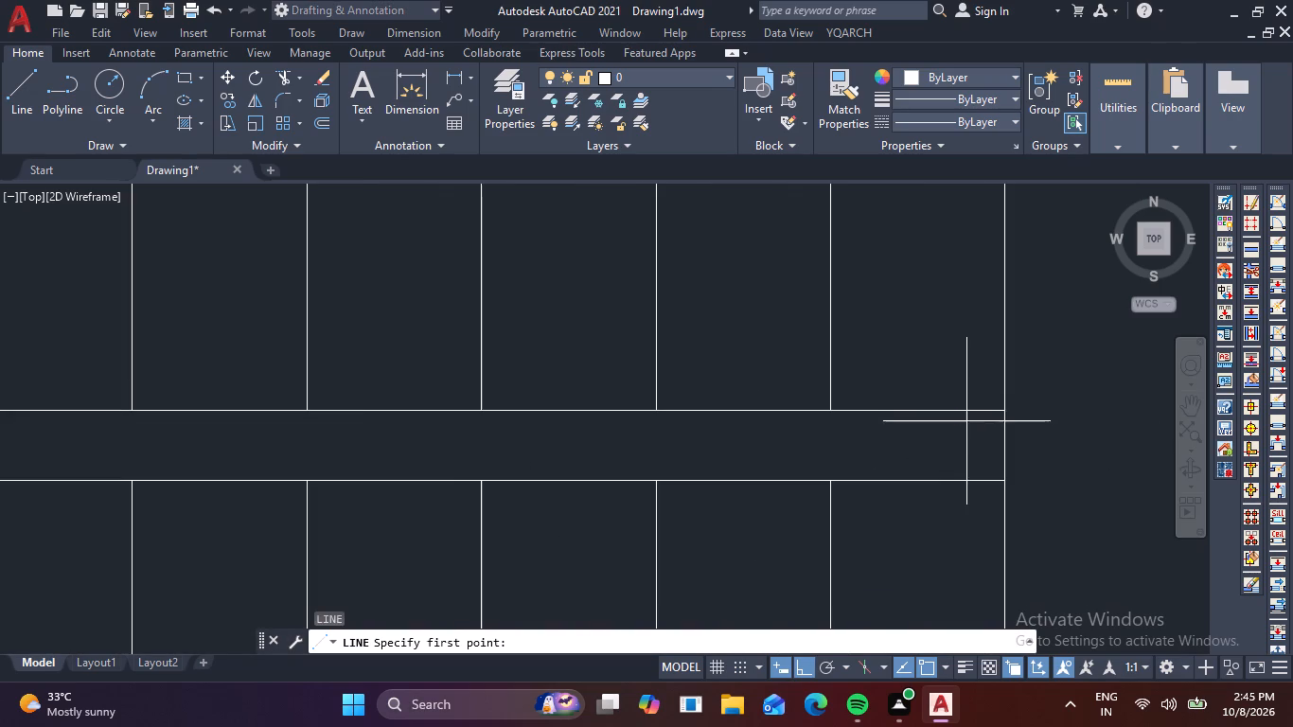
click(1009, 412)
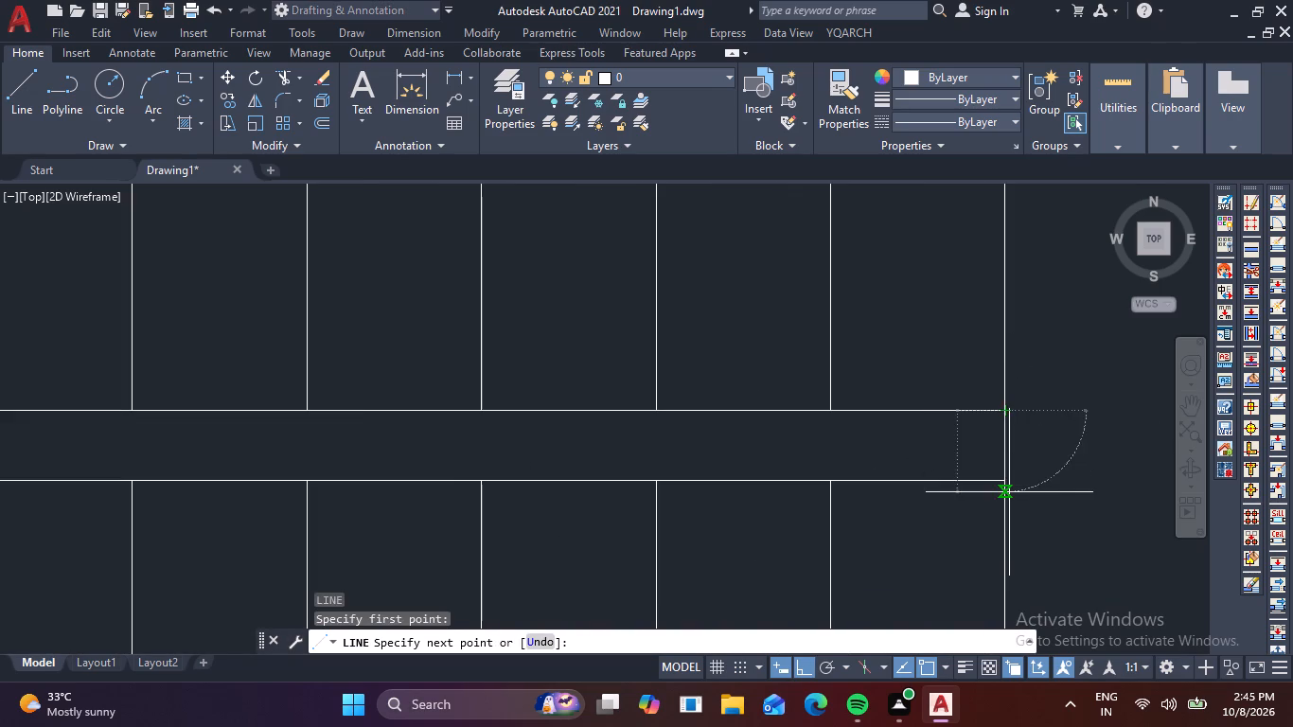
click(1001, 482)
key(space)
Draw a vertical line closing the left end of the central divider, from its upper line to its lower line.
key(space)
middle_drag(381, 458, 960, 402)
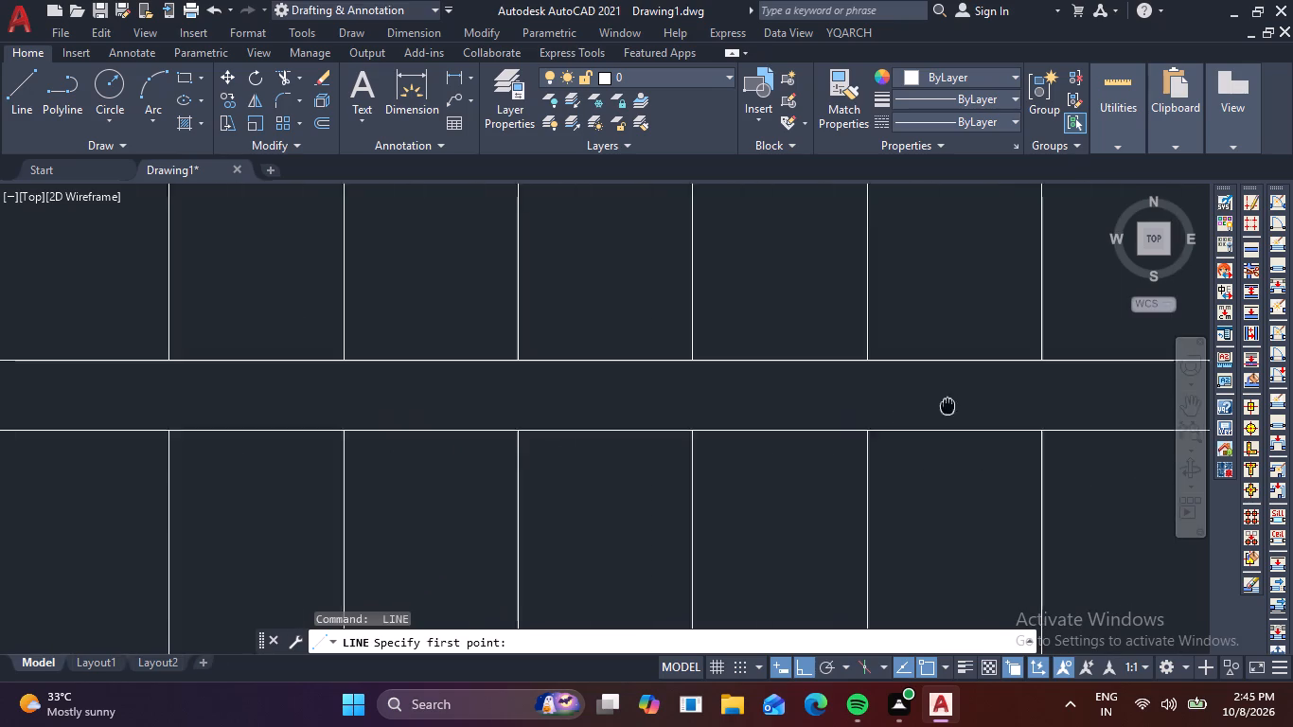
middle_drag(960, 402, 971, 399)
scroll(711, 437, down, 3)
scroll(592, 401, up, 3)
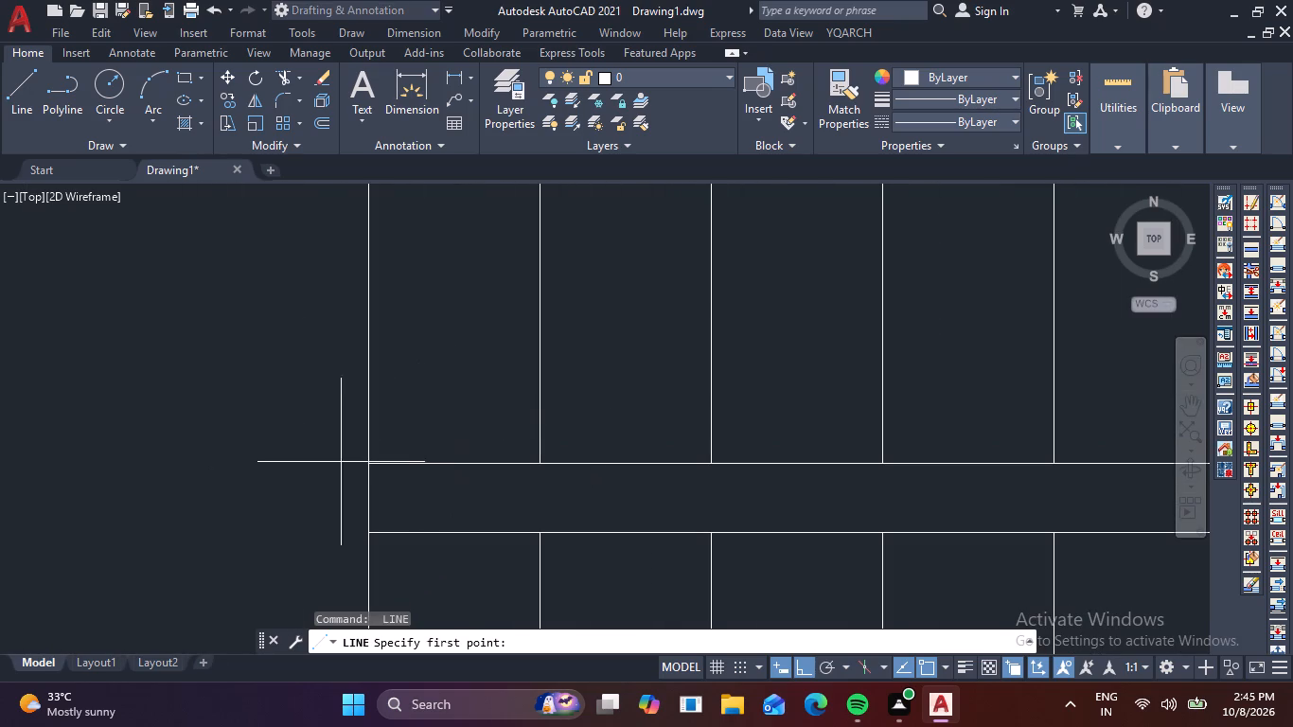
click(367, 458)
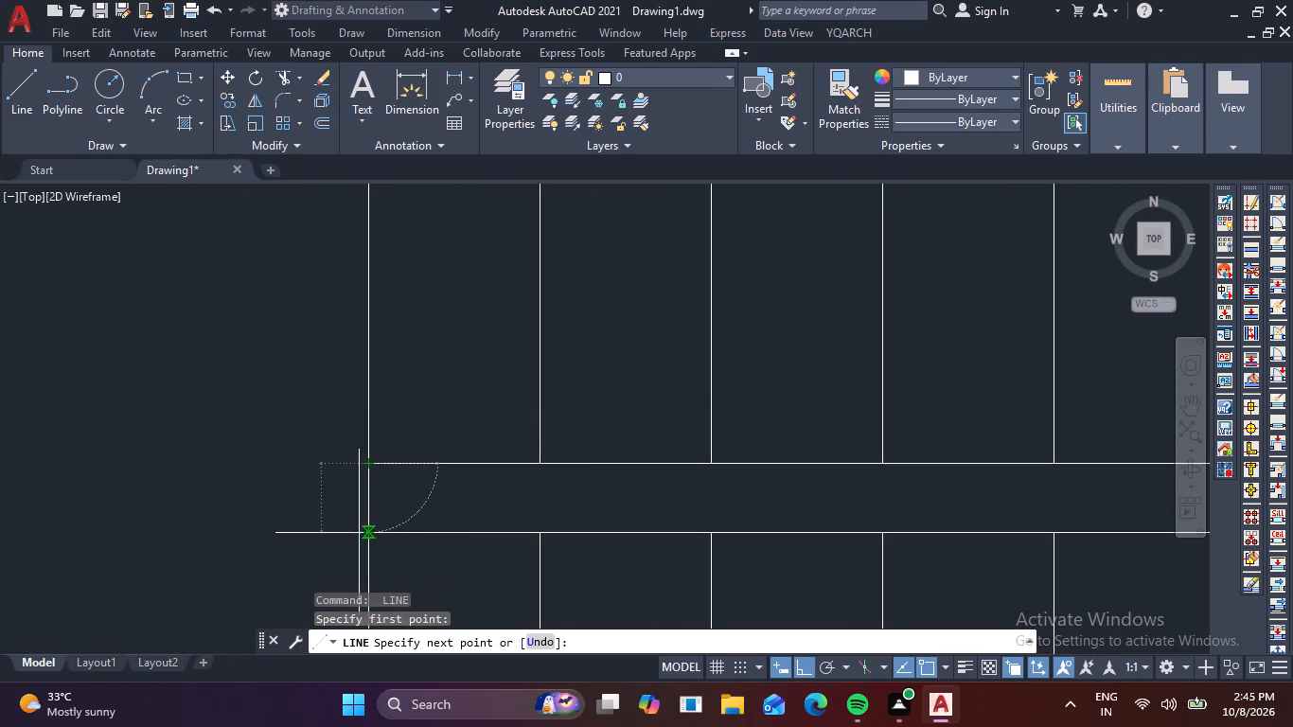
click(370, 530)
key(Escape)
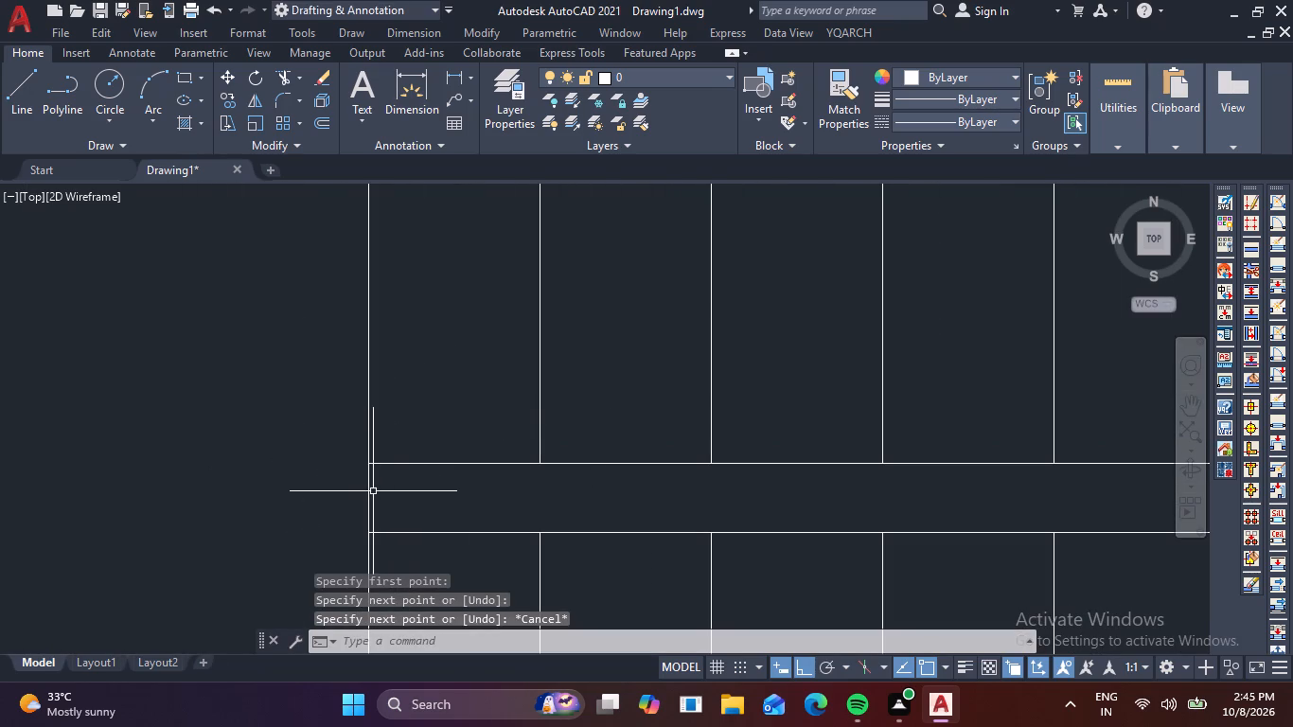
Join the divider's two long horizontal lines and its two short end lines into one closed polyline.
click(370, 493)
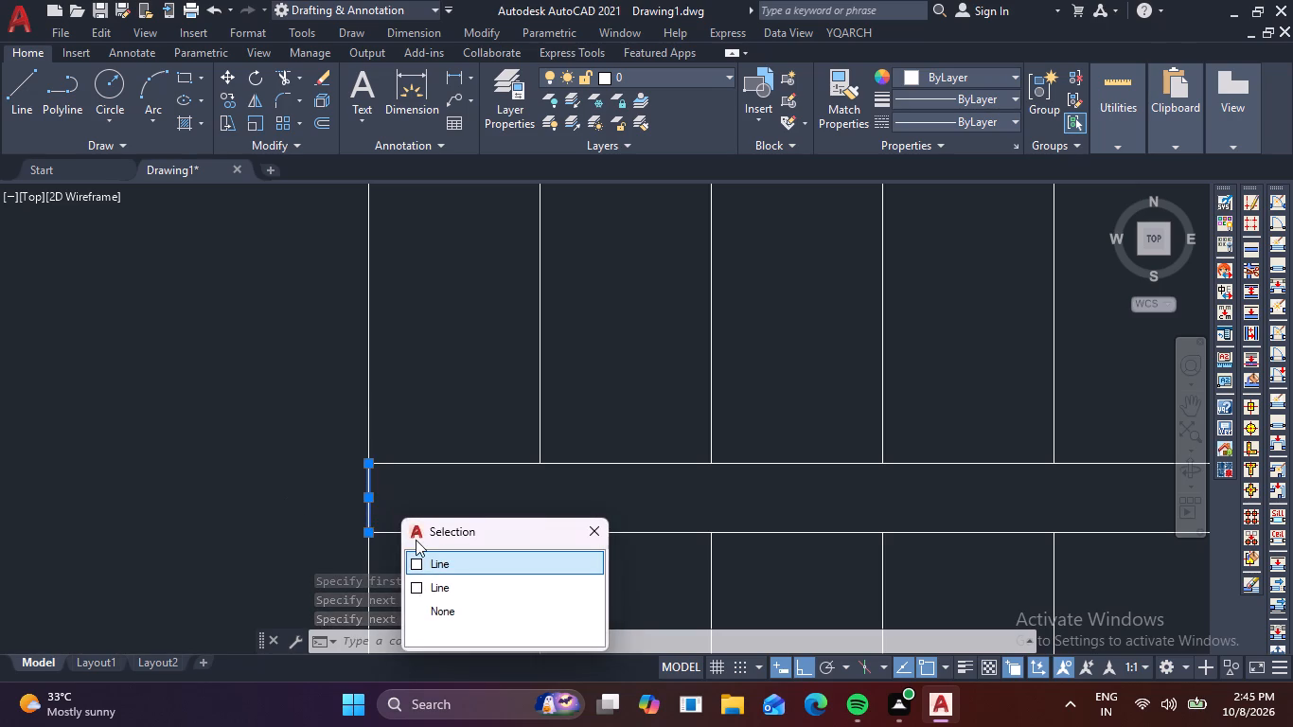
click(452, 561)
drag(458, 555, 460, 544)
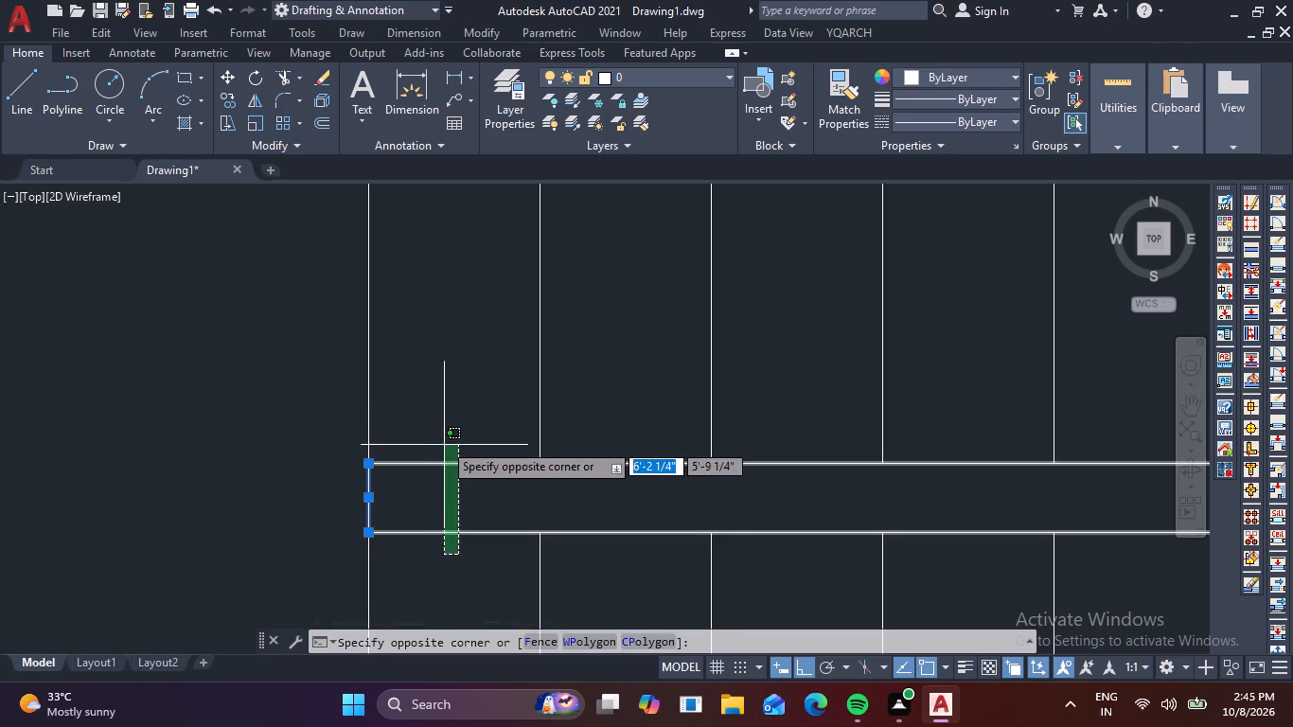
click(434, 434)
scroll(578, 548, down, 3)
scroll(956, 540, up, 4)
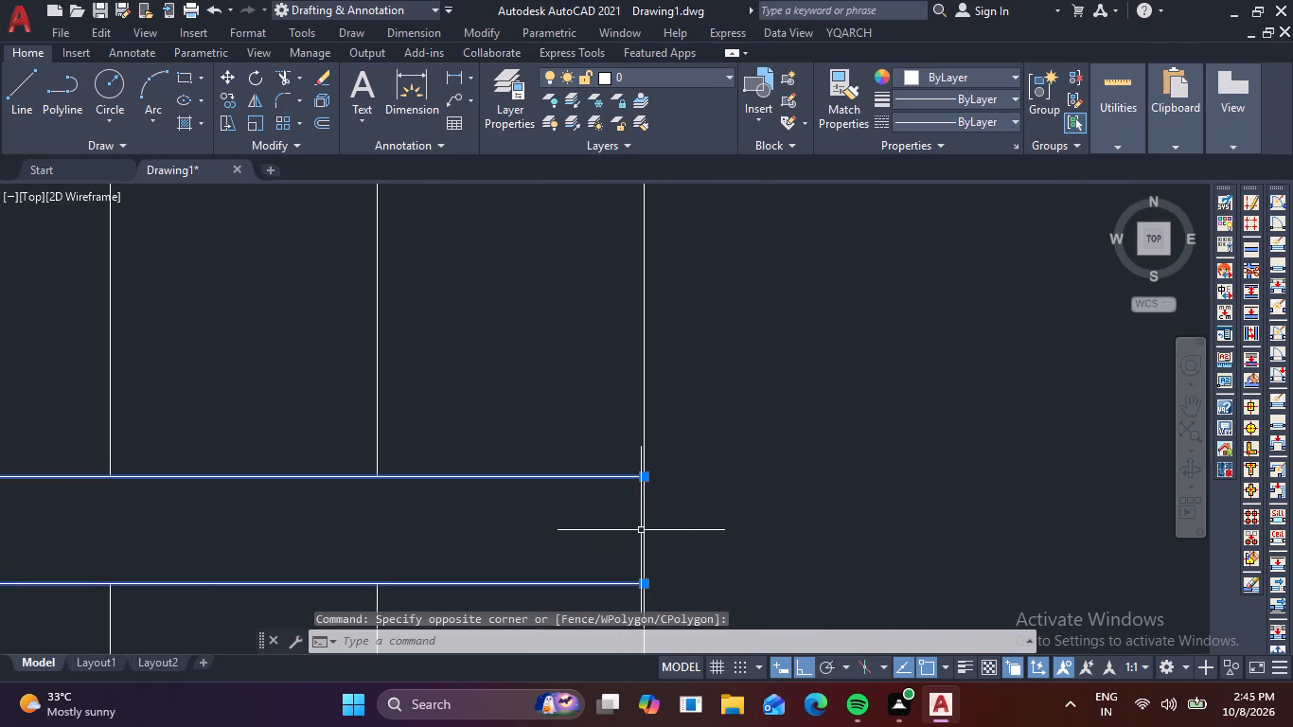
click(644, 523)
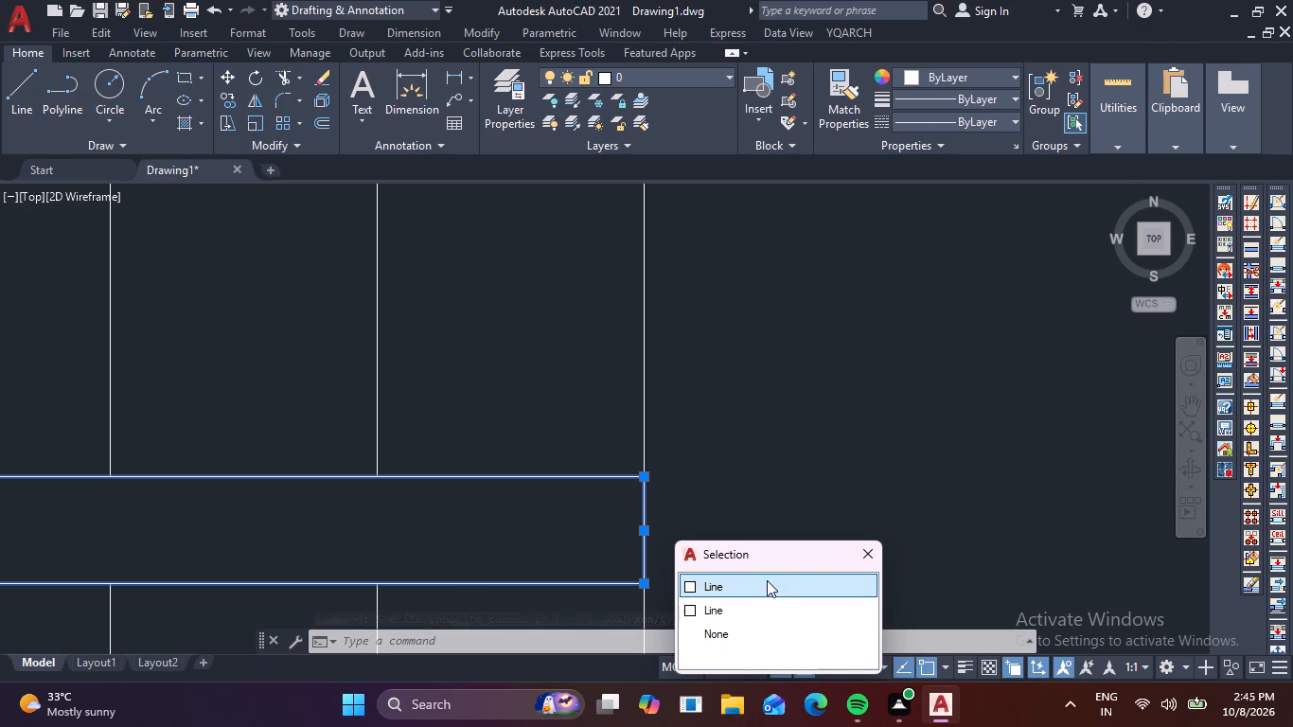
click(767, 580)
key(j)
key(space)
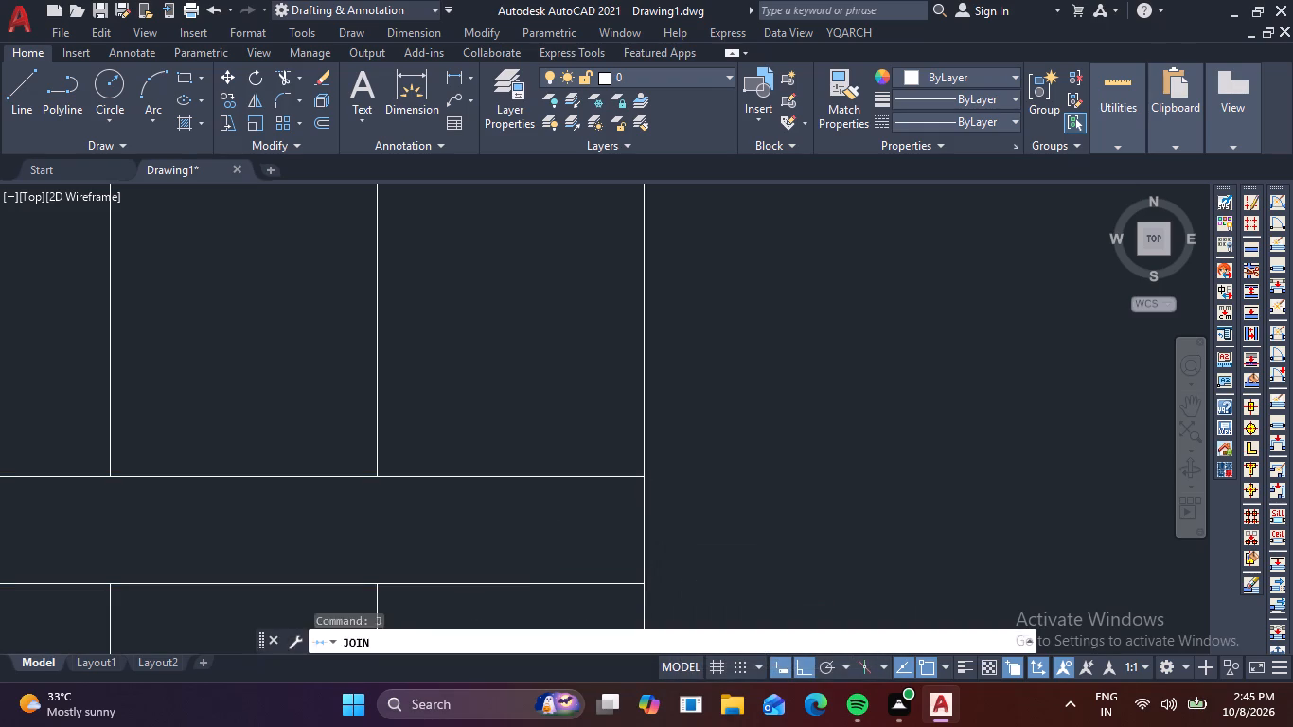
Offset the closed divider rectangle 1" to the inside.
scroll(690, 558, down, 1)
middle_drag(708, 547, 919, 475)
scroll(919, 475, down, 2)
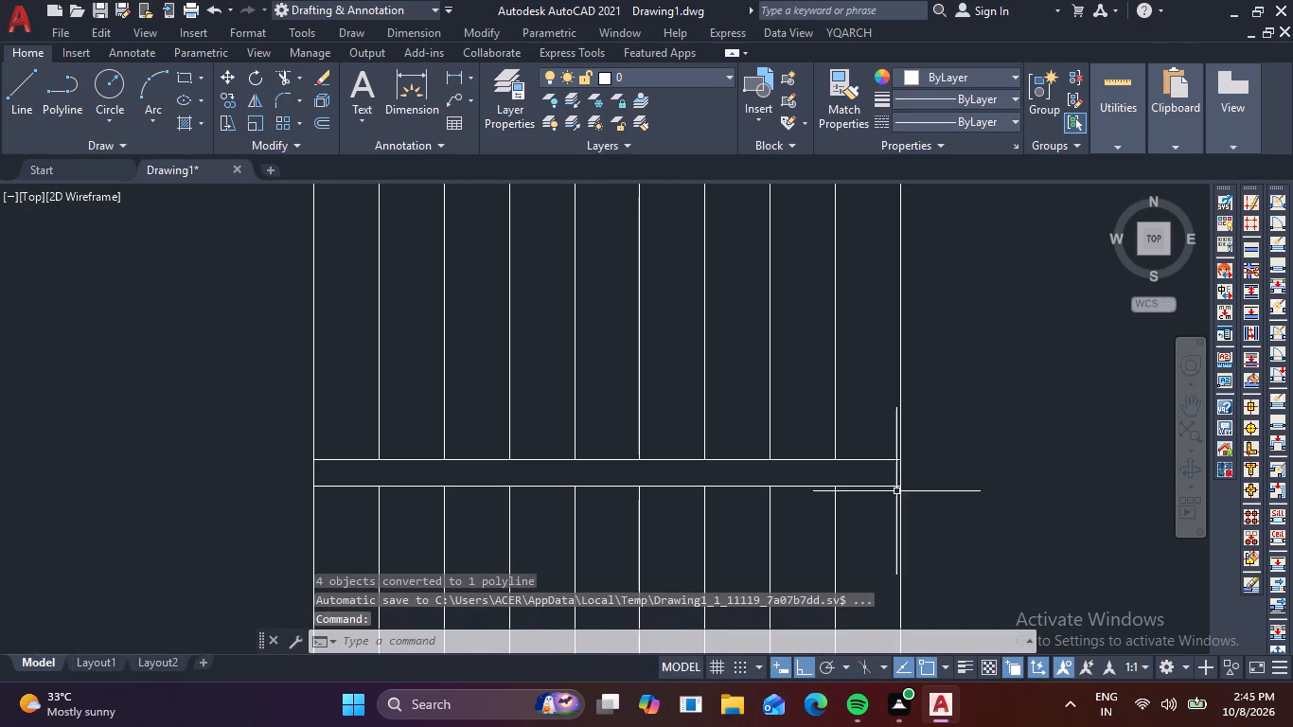
key(o)
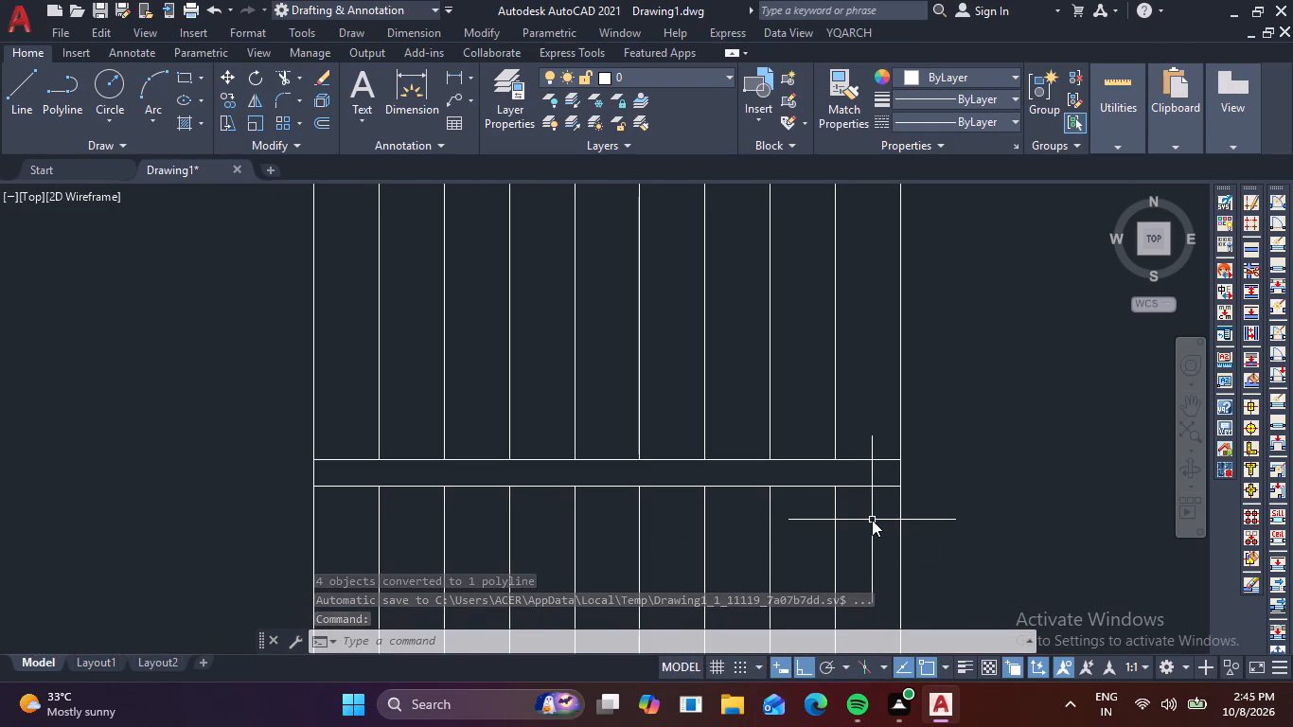
key(Return)
key(1)
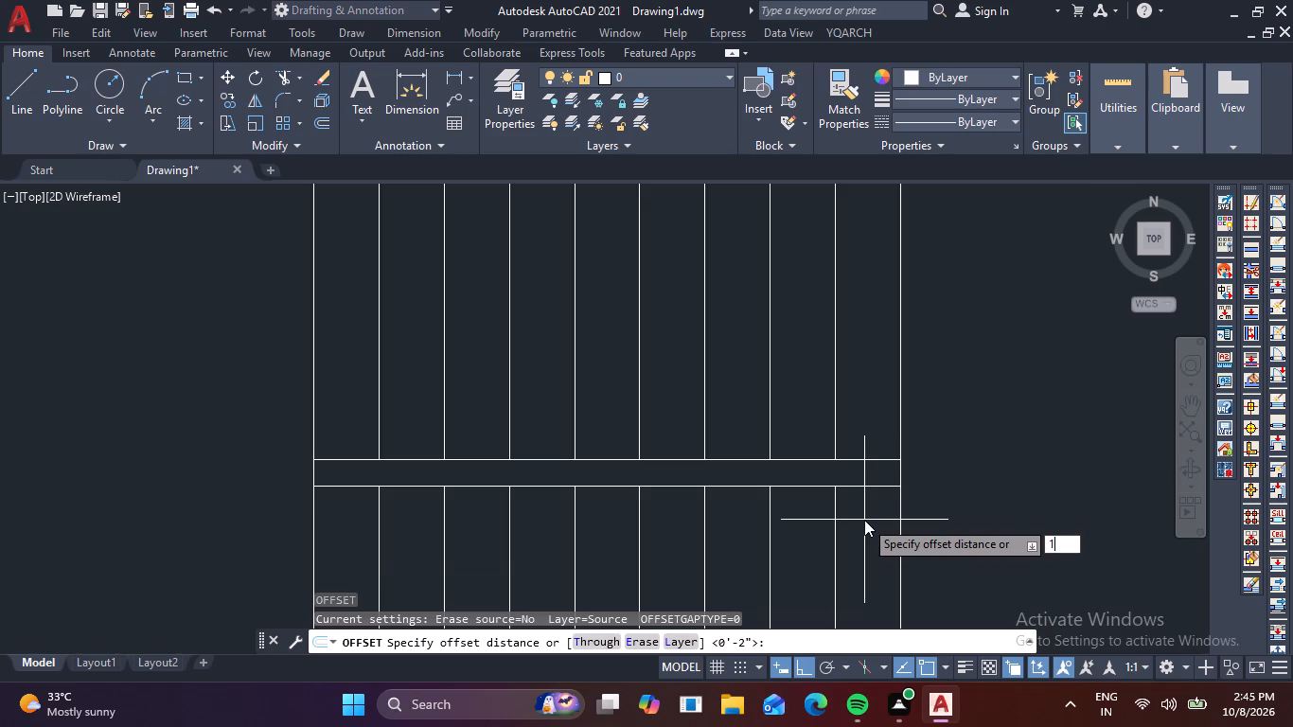
key(shift+quotedbl)
key(Return)
click(844, 488)
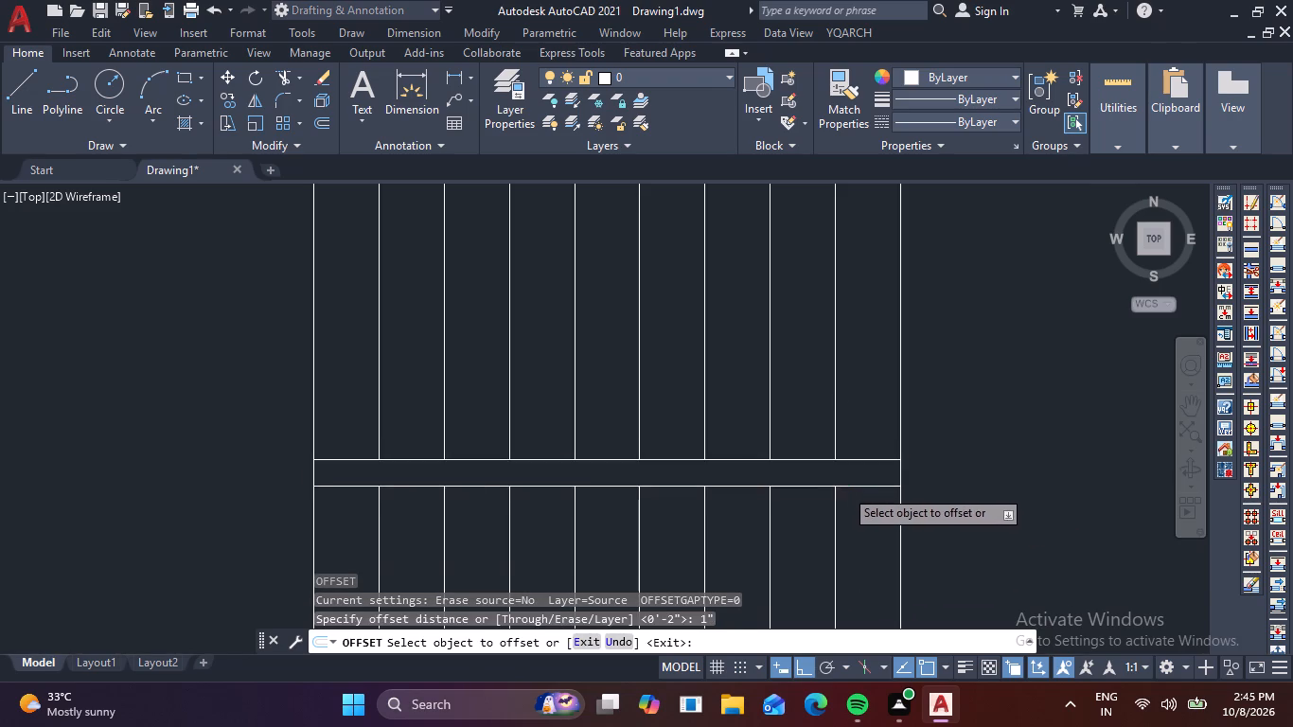
click(807, 475)
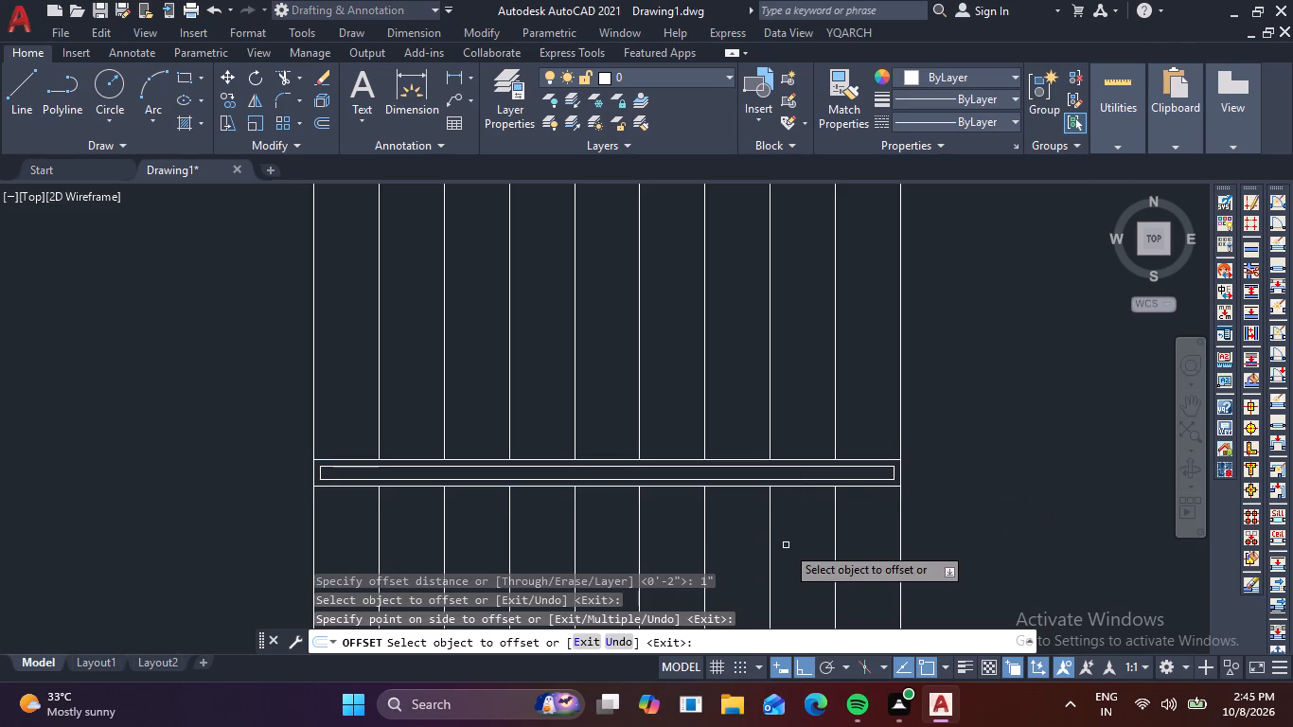
key(Escape)
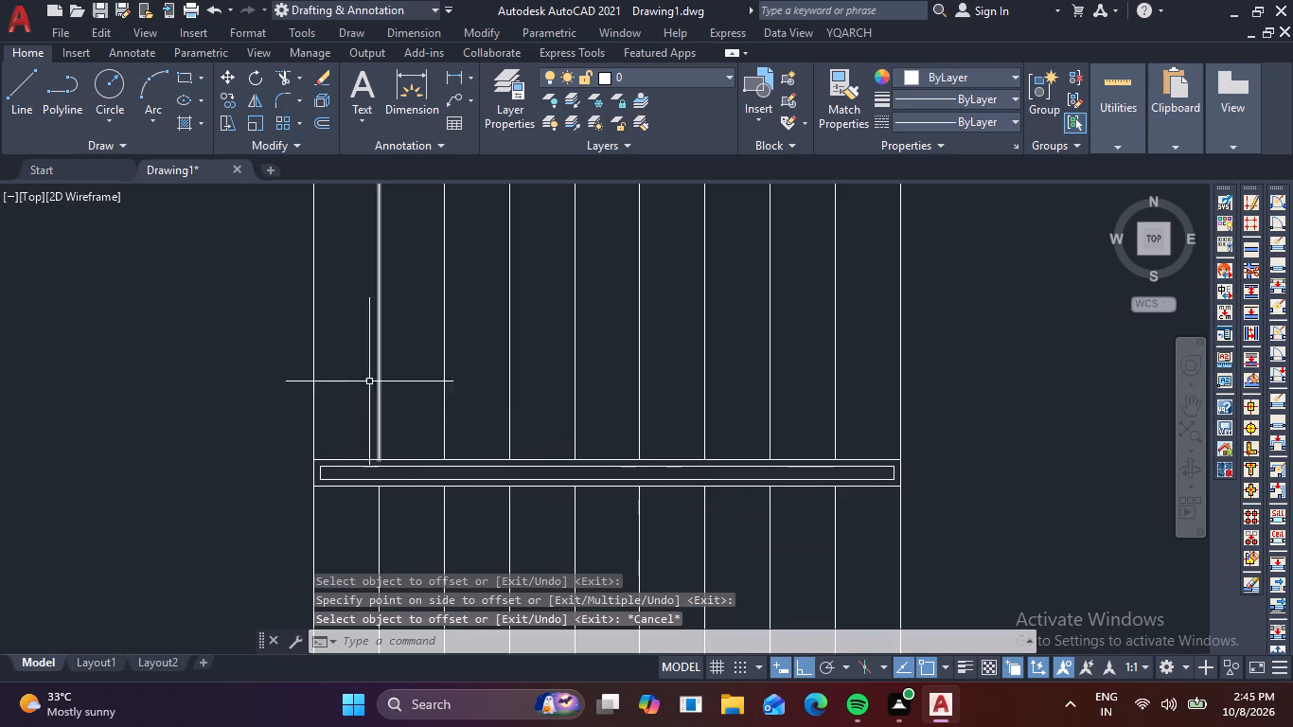
Load the ACAD_ISO02W100 (ISO dash) linetype into the drawing for the staircase's left edge lines.
middle_drag(365, 378, 438, 373)
drag(416, 369, 404, 365)
click(357, 346)
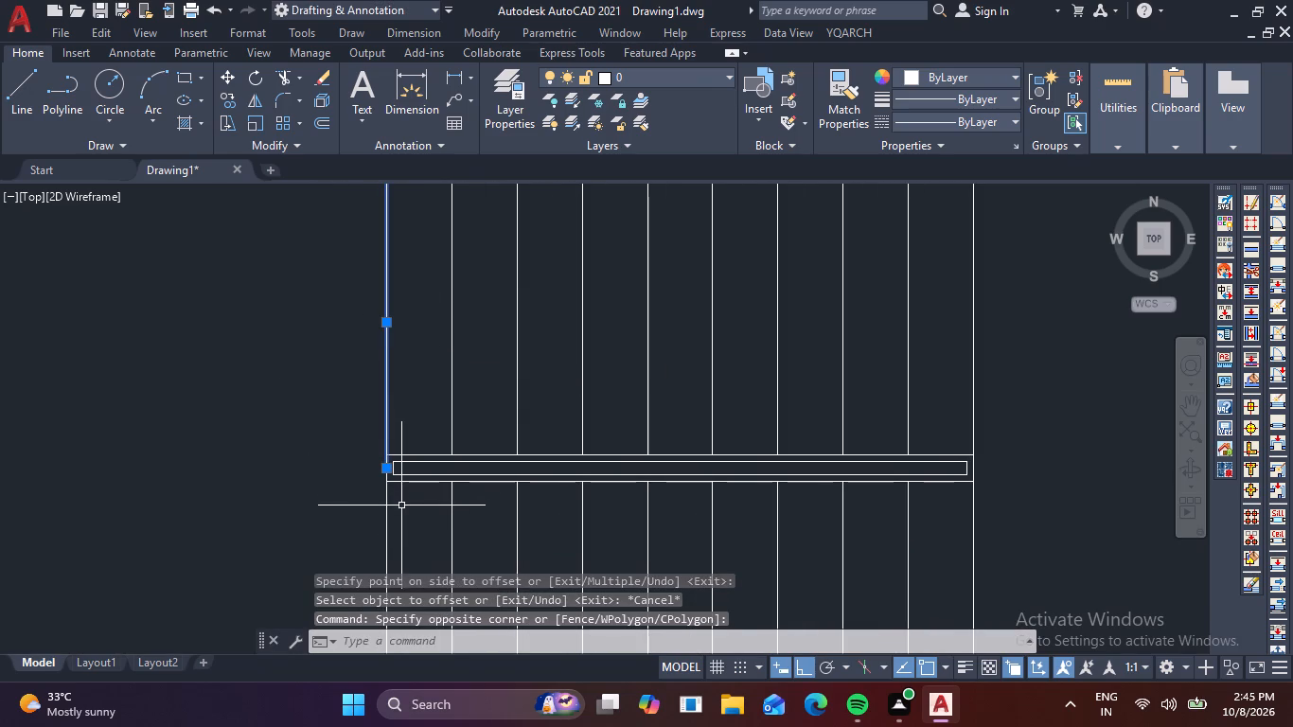
drag(399, 507, 383, 498)
drag(356, 484, 343, 481)
click(1007, 122)
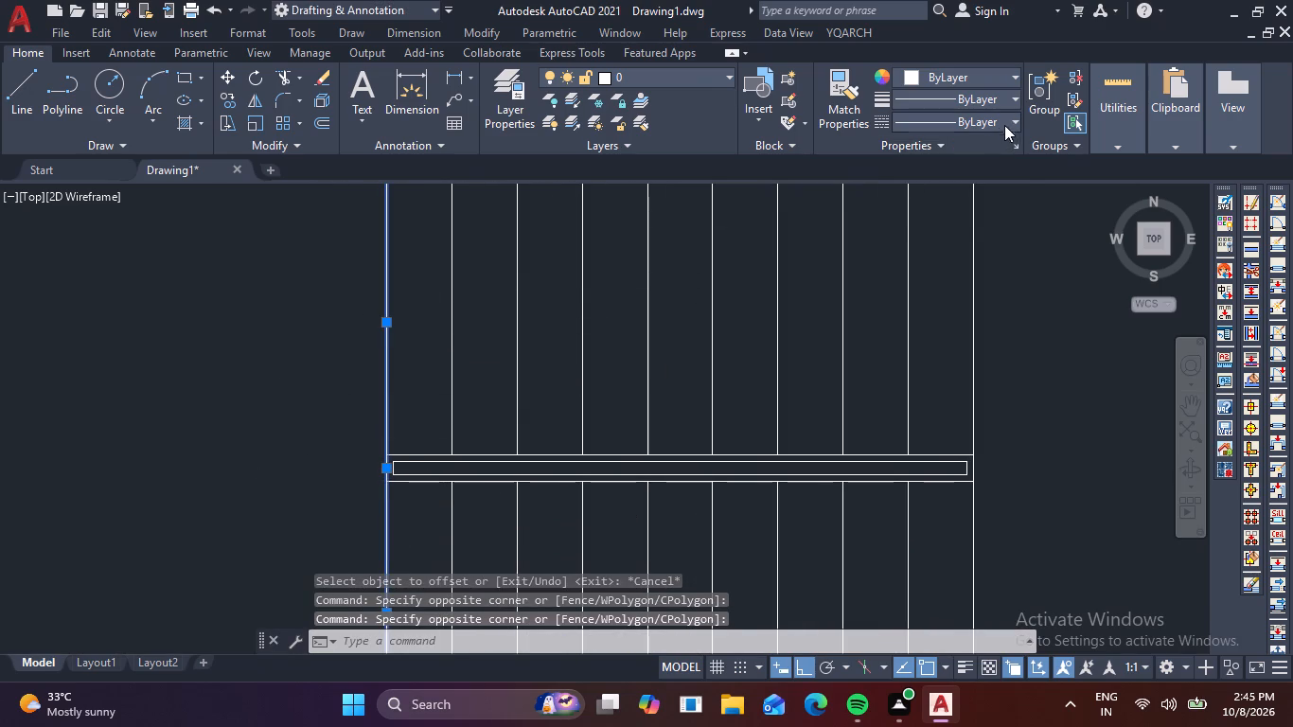
click(965, 208)
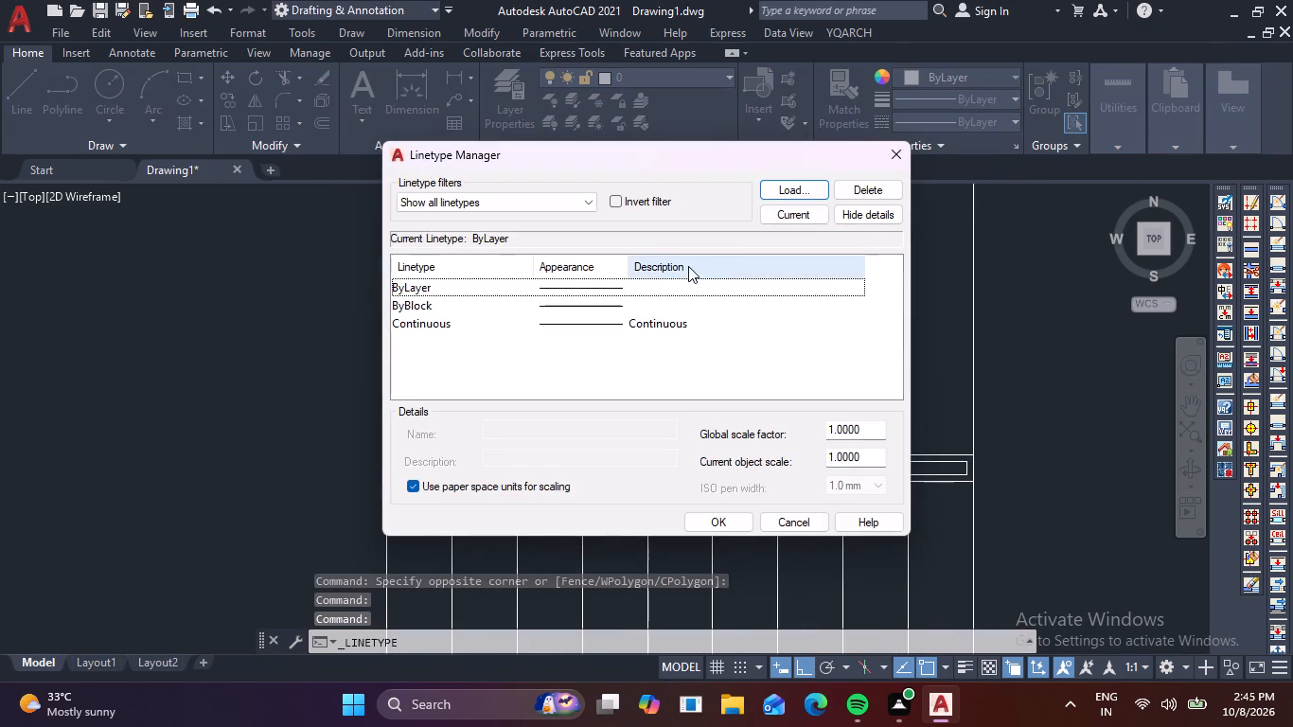
click(799, 187)
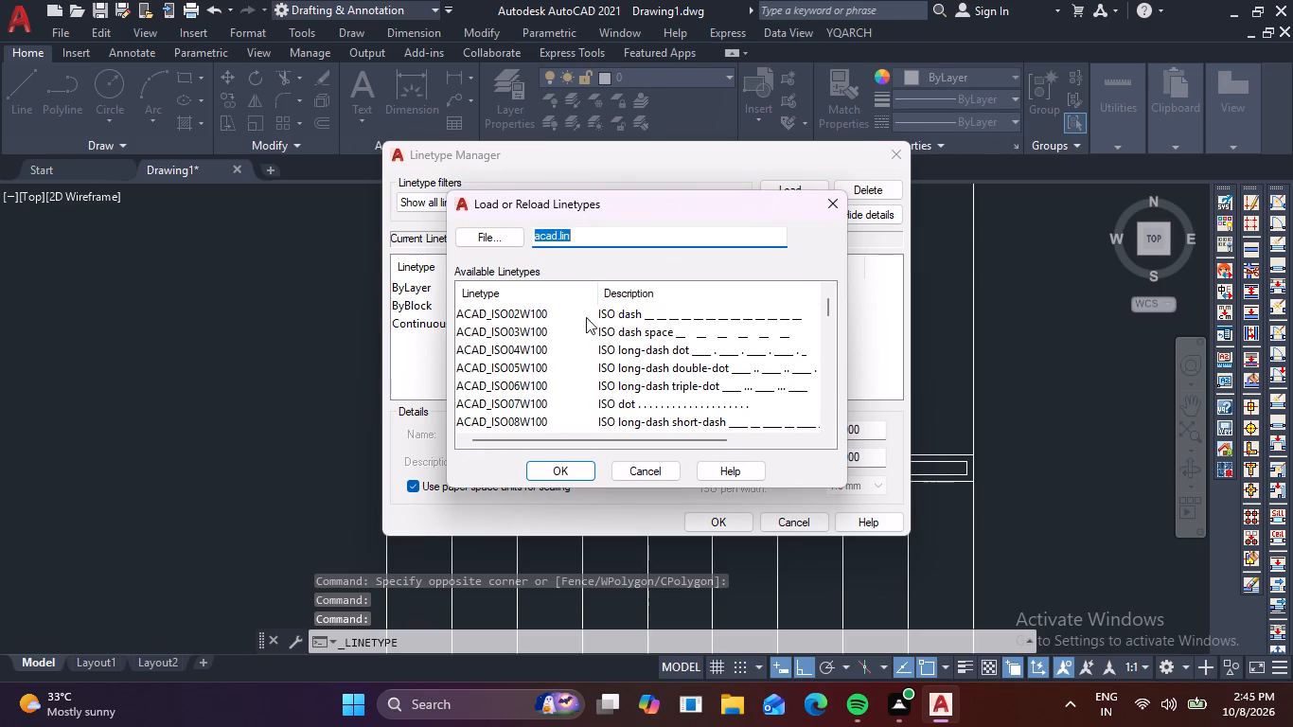
click(508, 313)
click(541, 473)
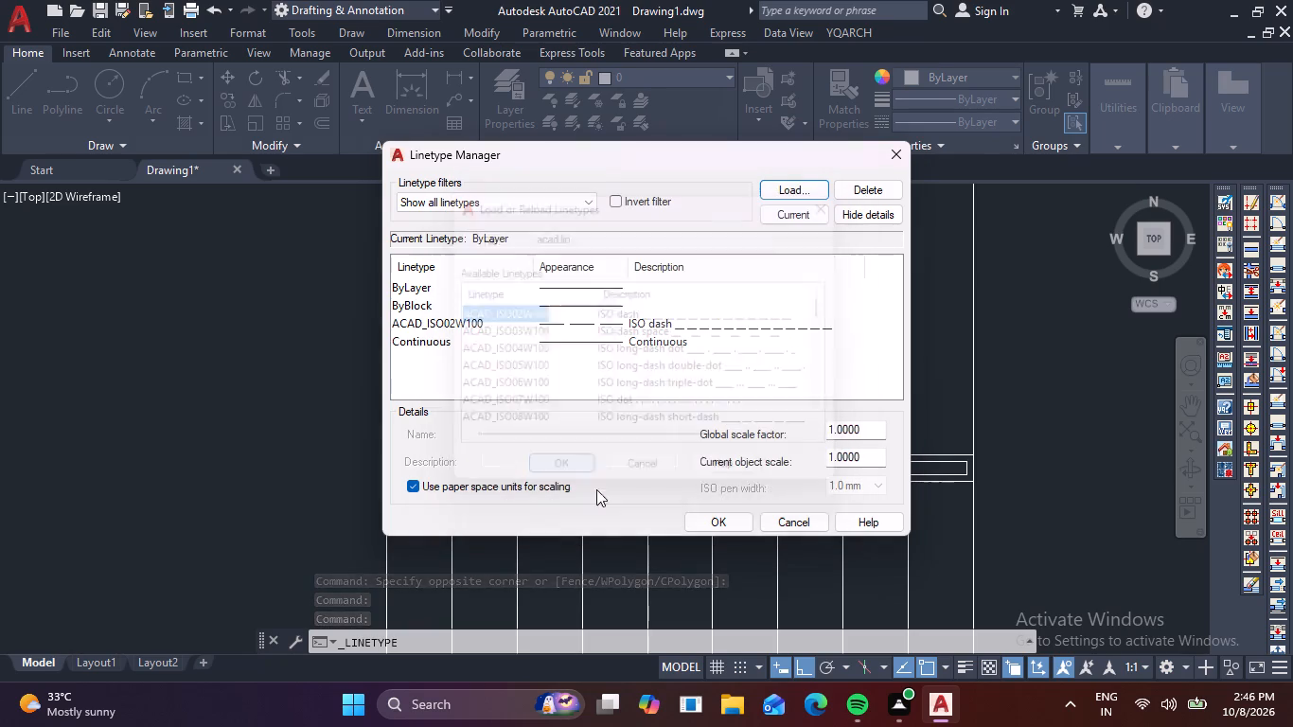
click(715, 527)
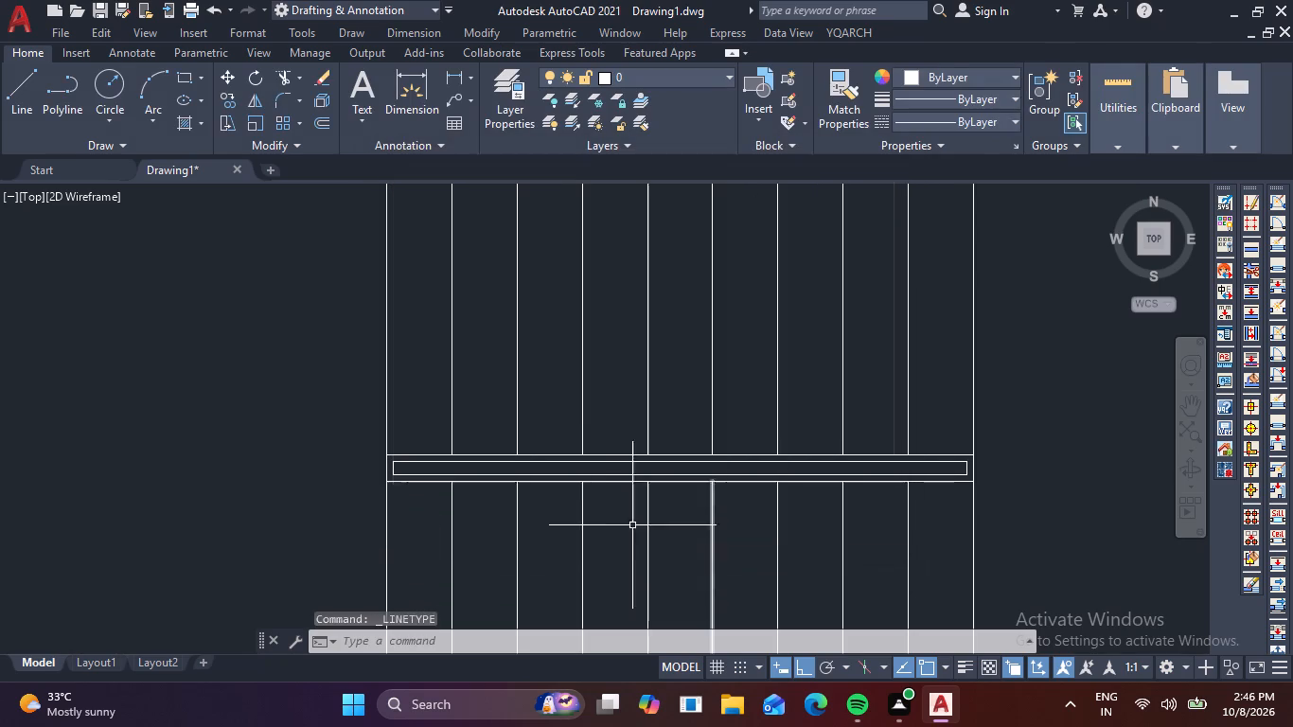
Apply the ACAD_ISO02W100 linetype to the upper and lower lines forming the staircase's left edge.
scroll(515, 365, down, 1)
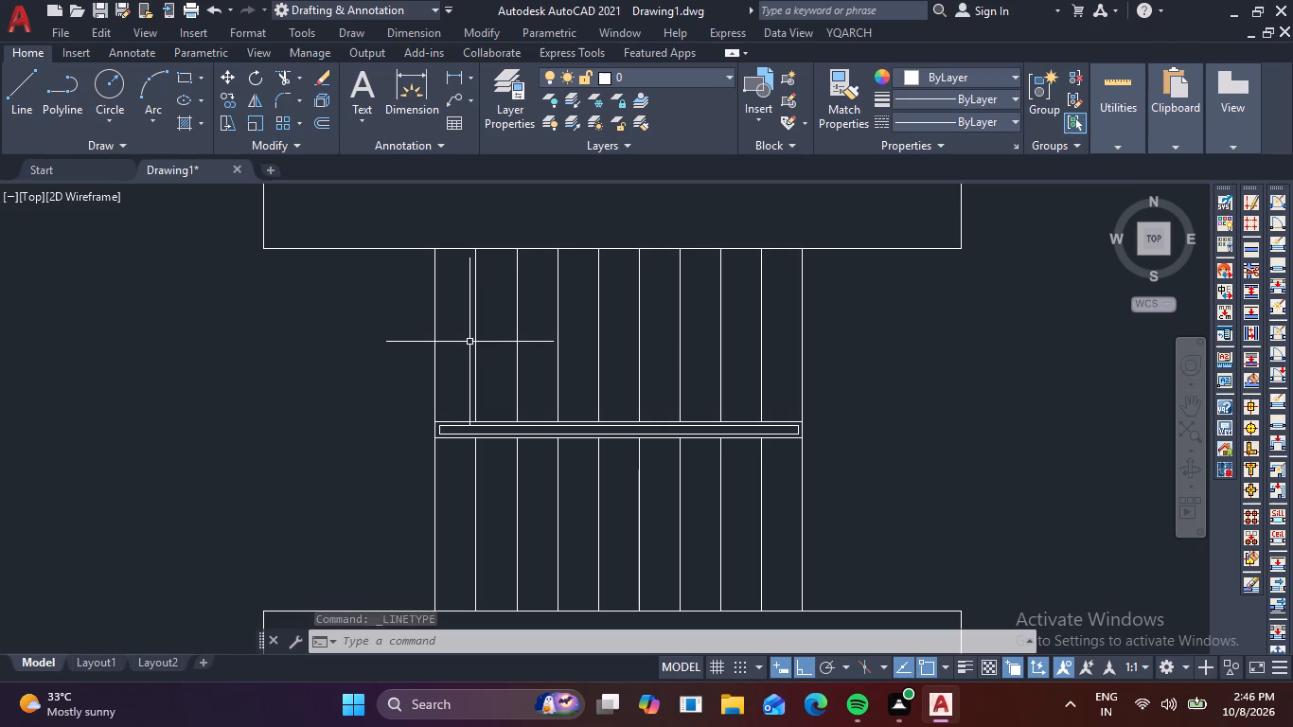
click(456, 336)
click(384, 323)
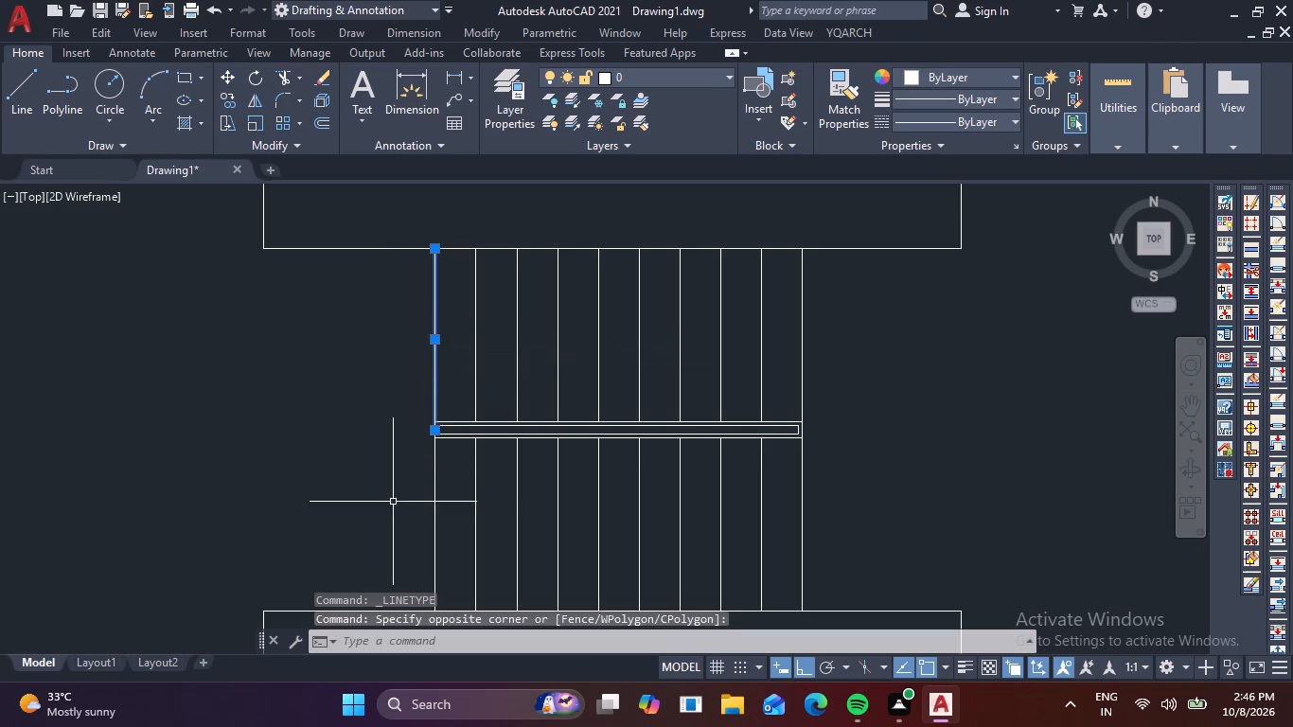
drag(453, 513, 441, 497)
click(422, 477)
scroll(445, 411, up, 3)
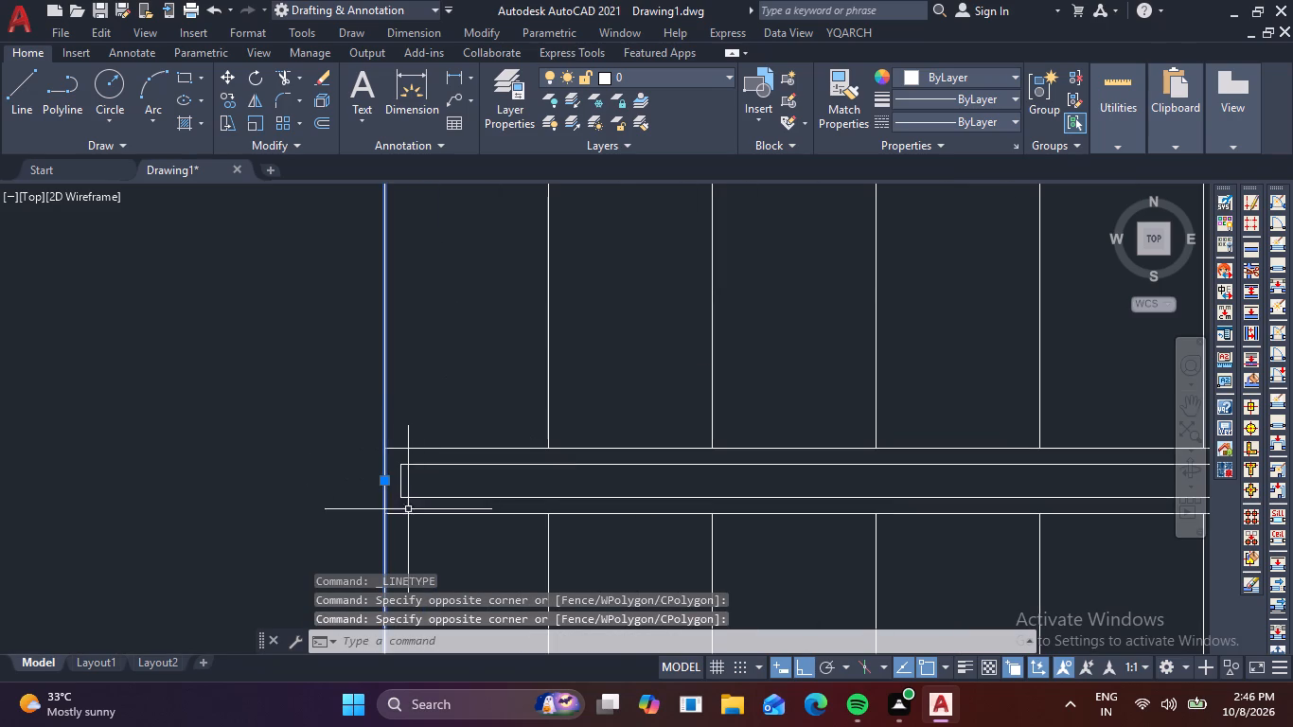
click(1002, 126)
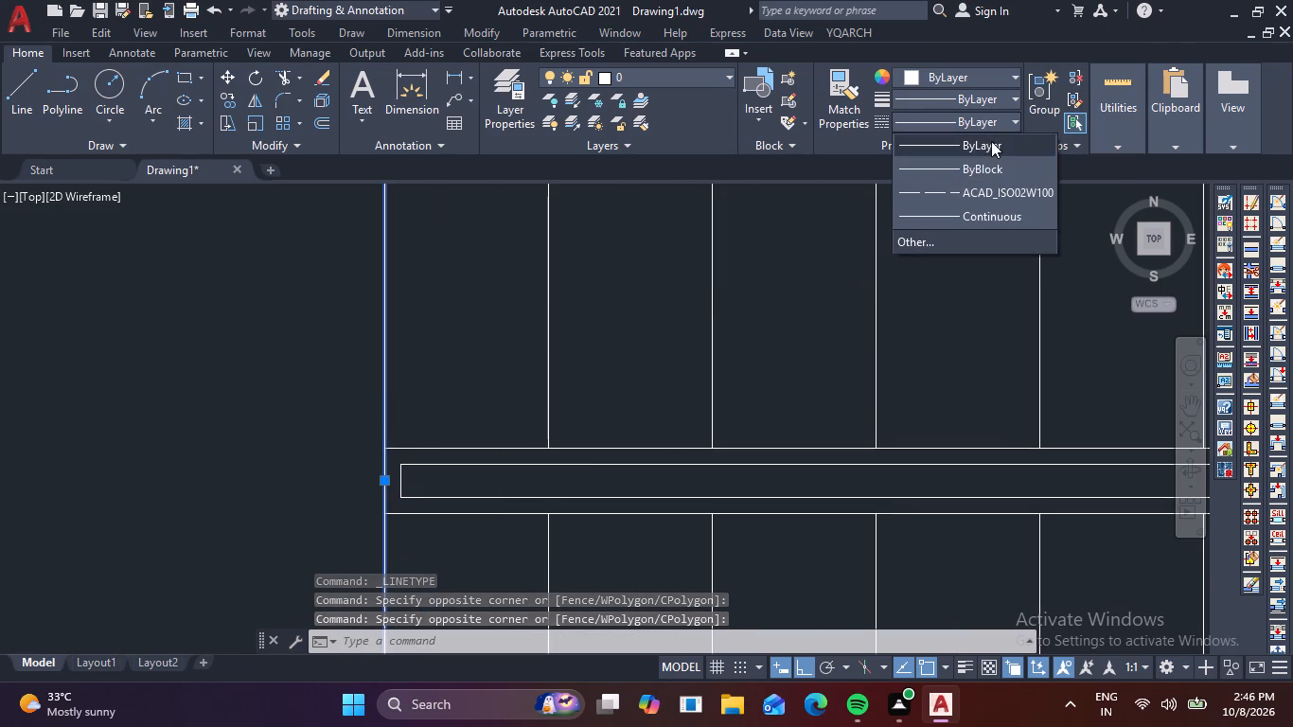
click(948, 186)
scroll(515, 391, down, 2)
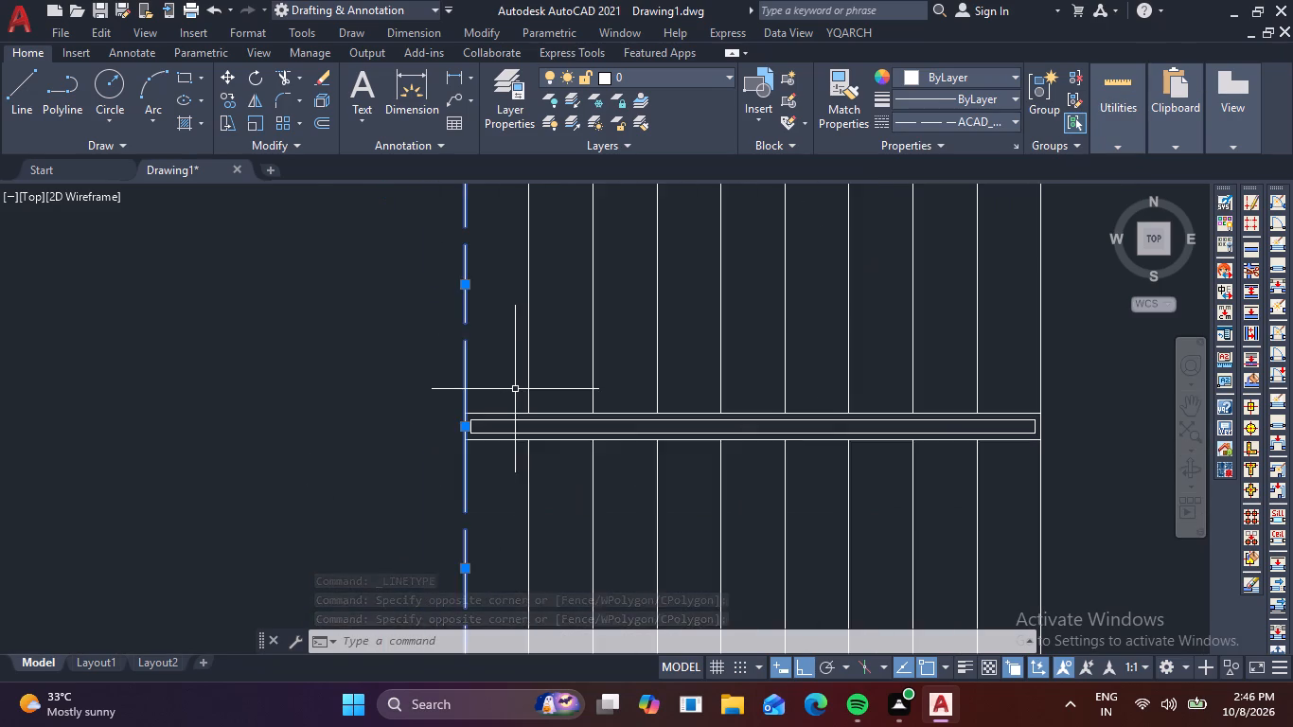
scroll(515, 389, down, 1)
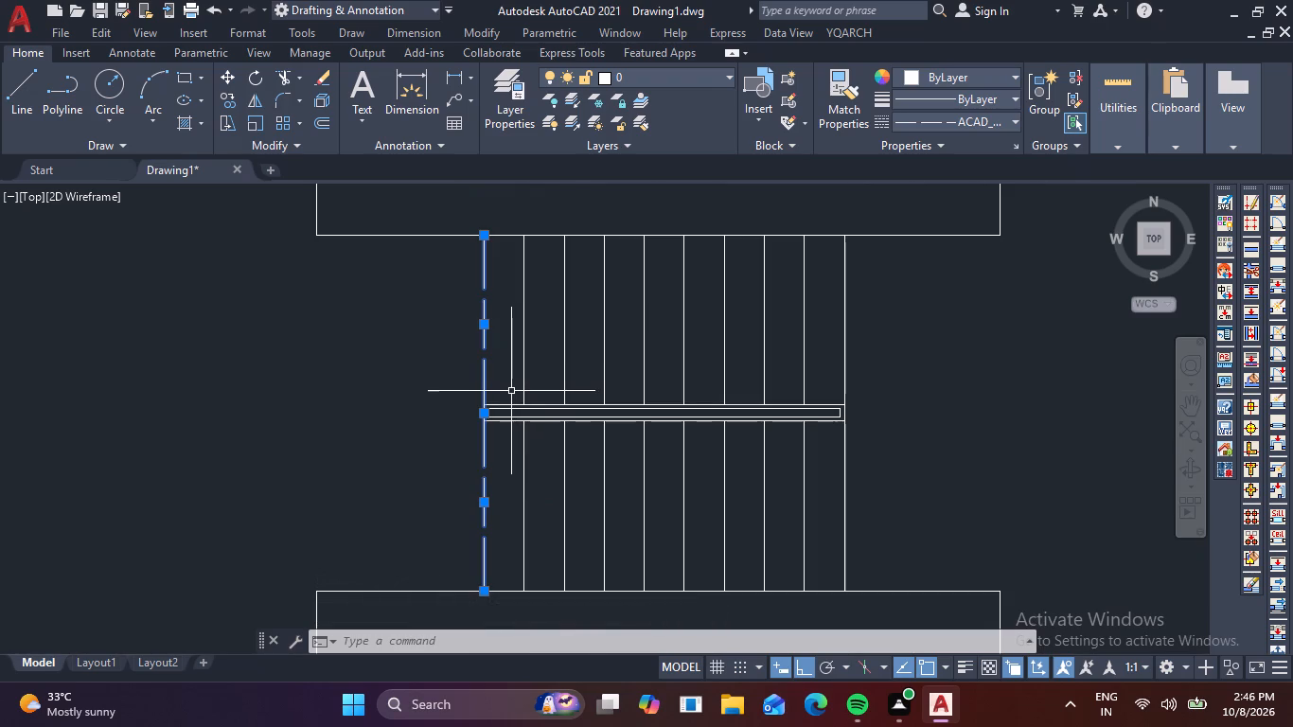
key(Escape)
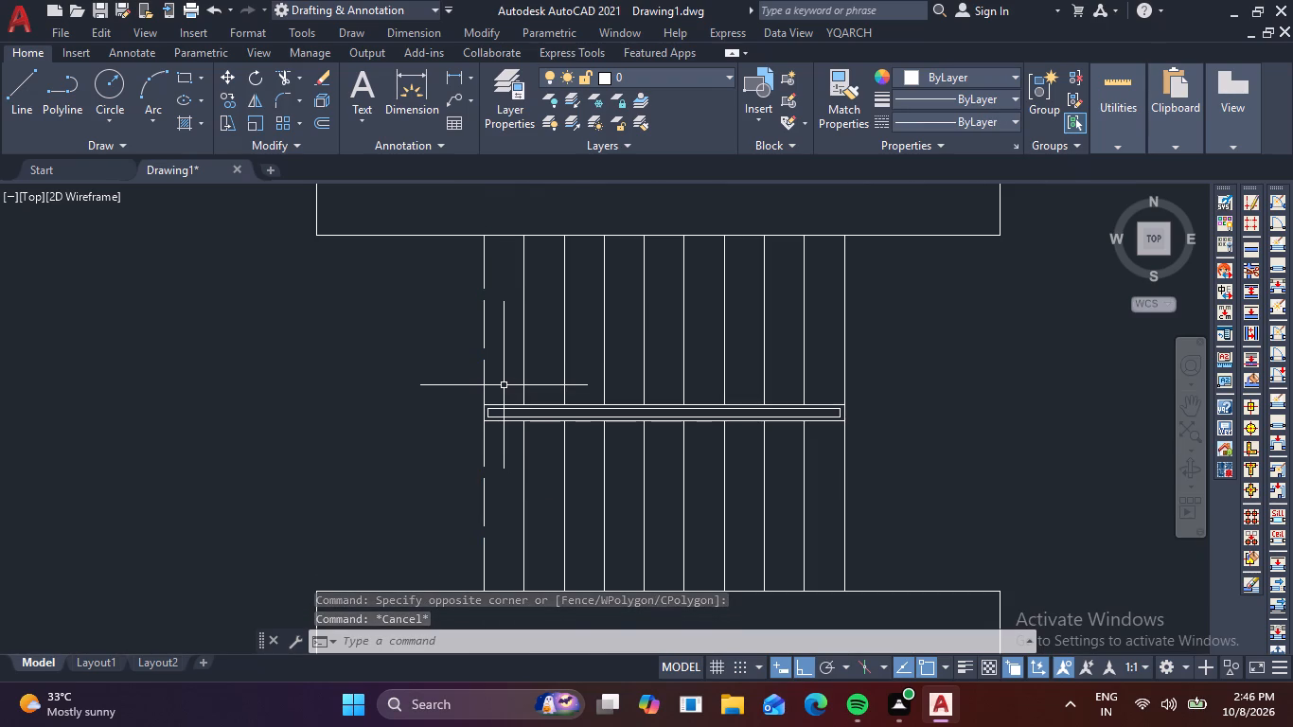
Set both the linetype global scale factor and the current object scale to .8.
click(1018, 117)
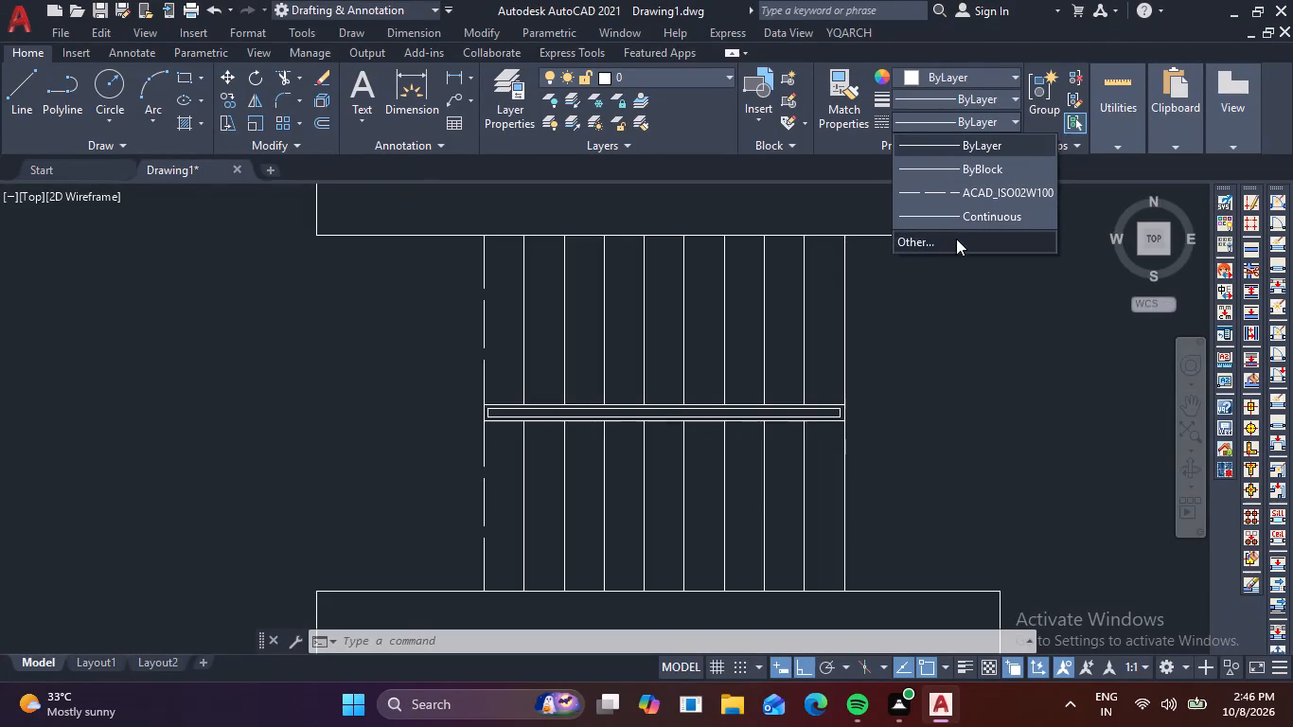
click(958, 239)
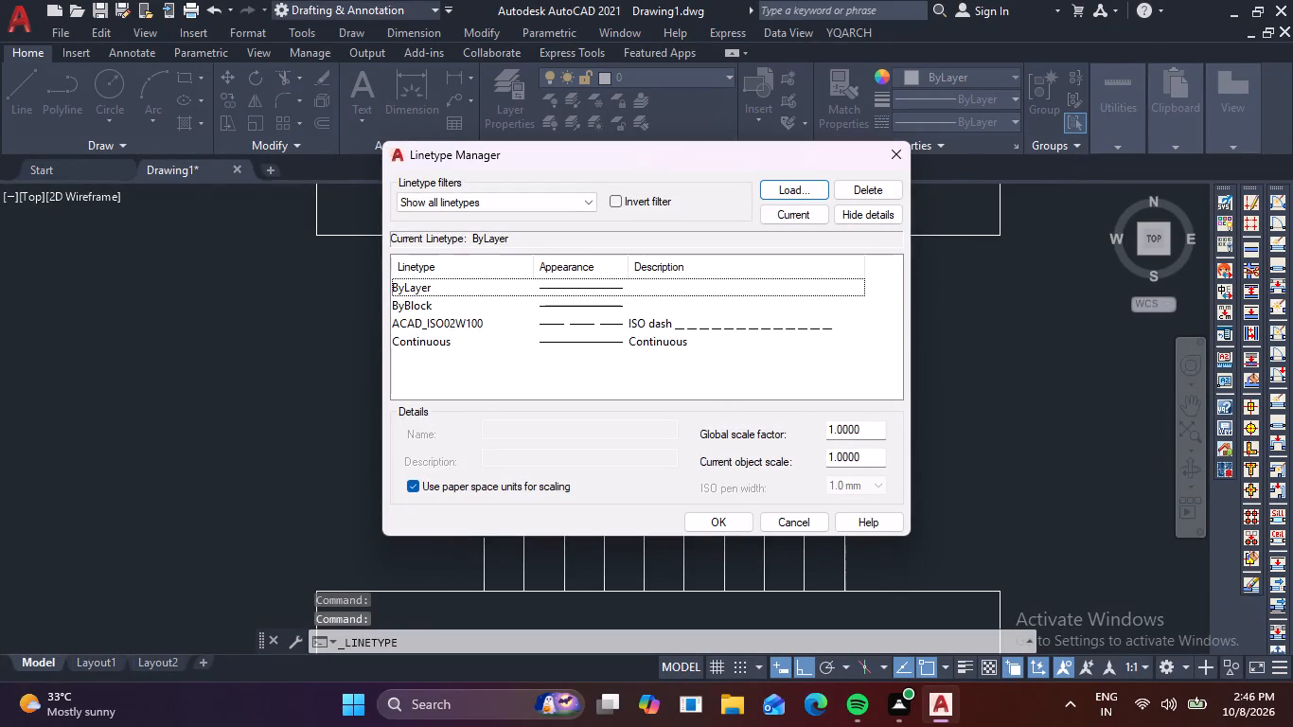
drag(868, 430, 784, 428)
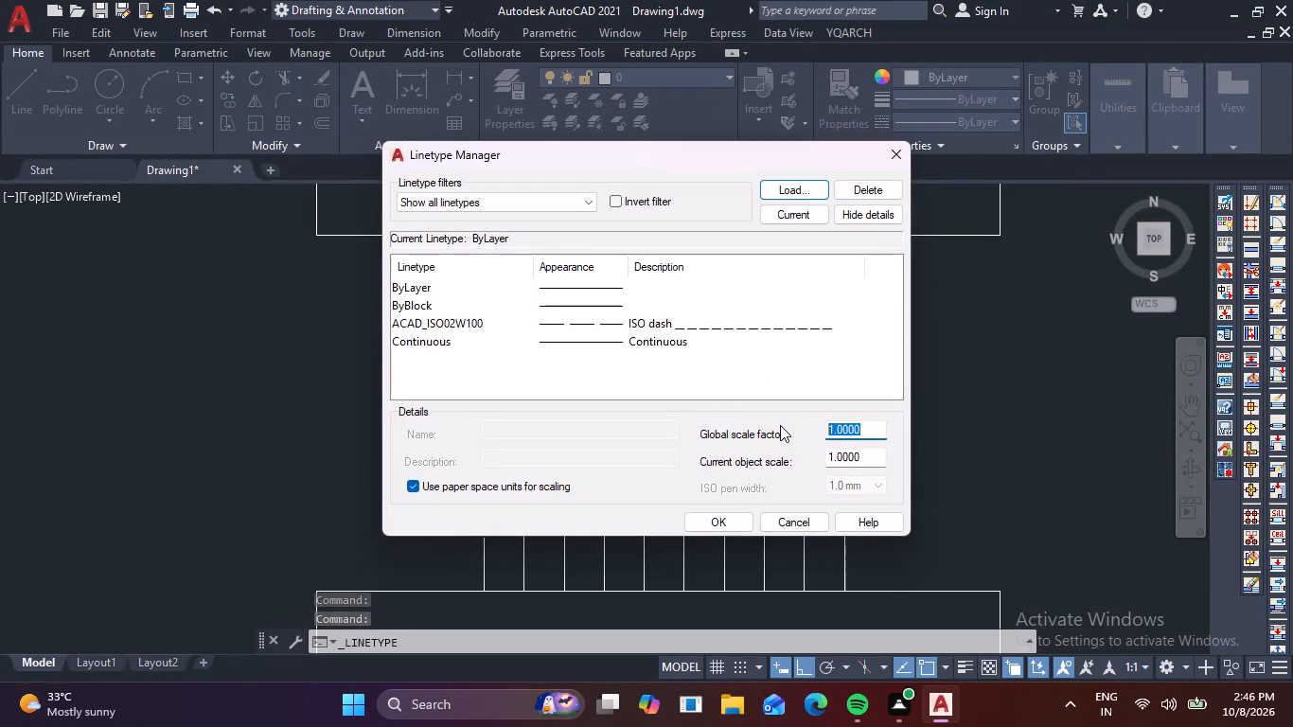
key(period)
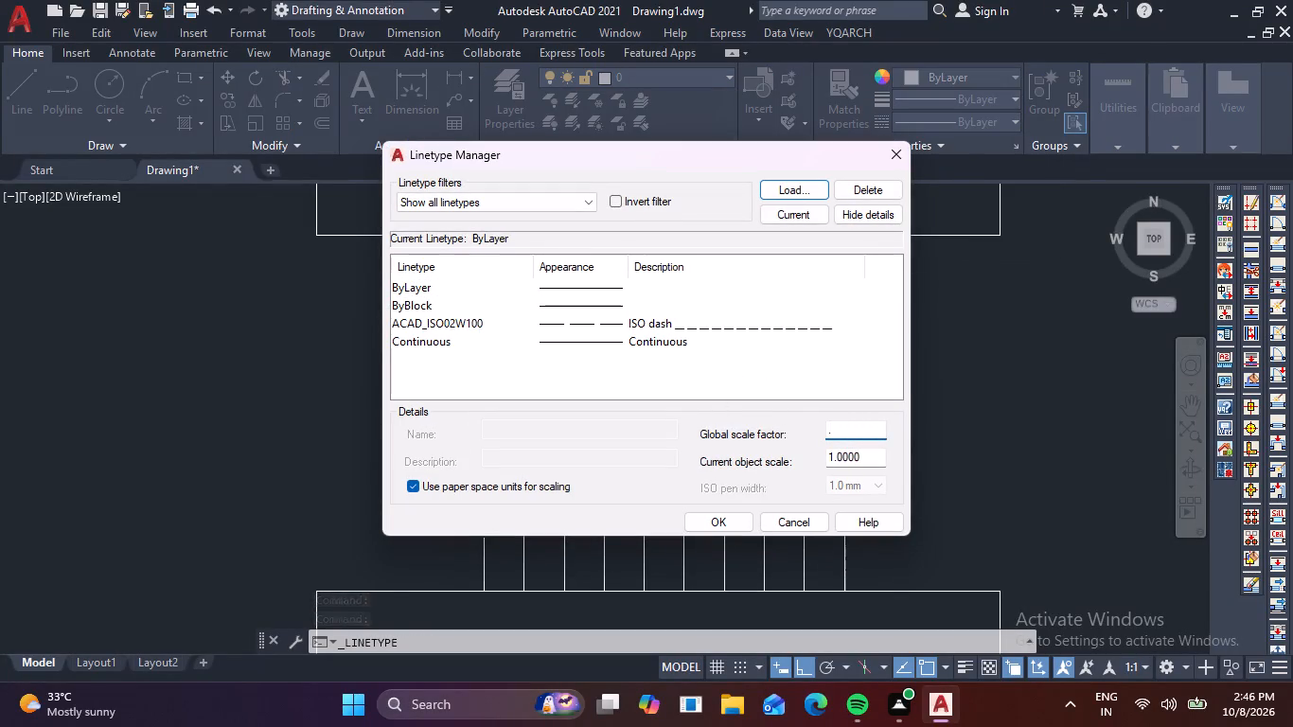
key(8)
drag(875, 456, 781, 464)
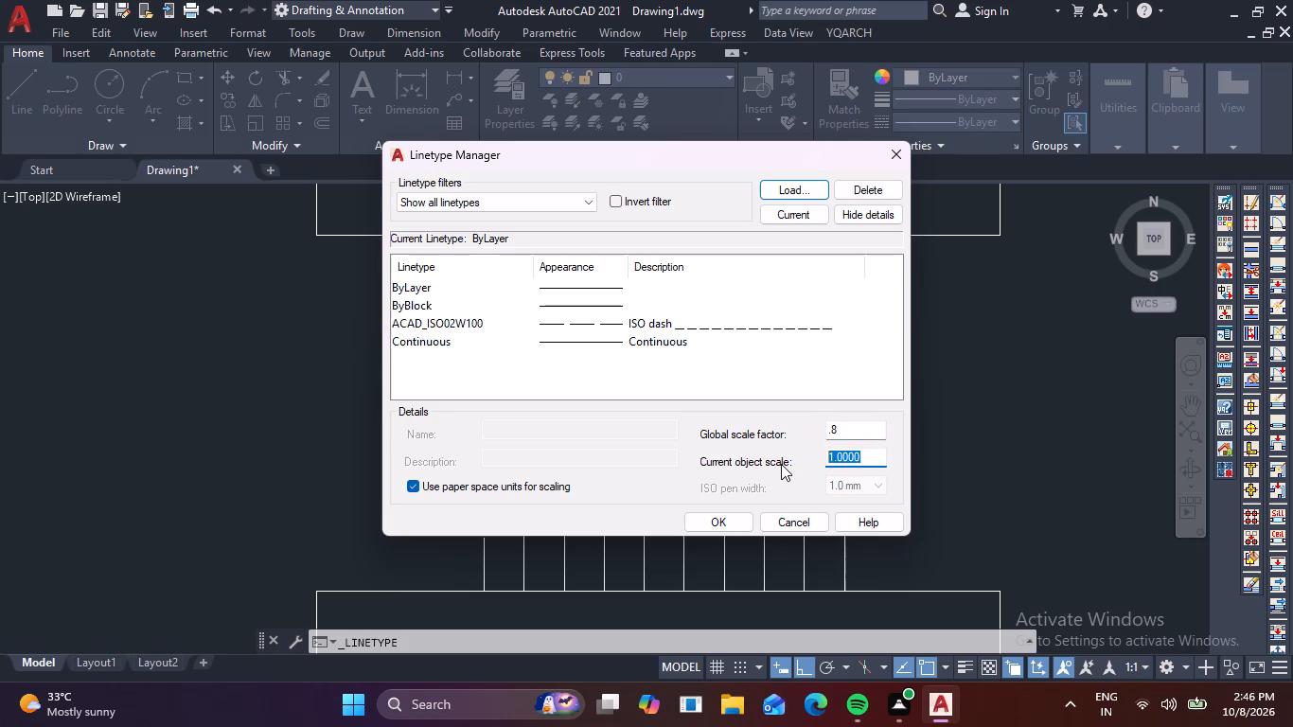
key(period)
key(8)
click(720, 525)
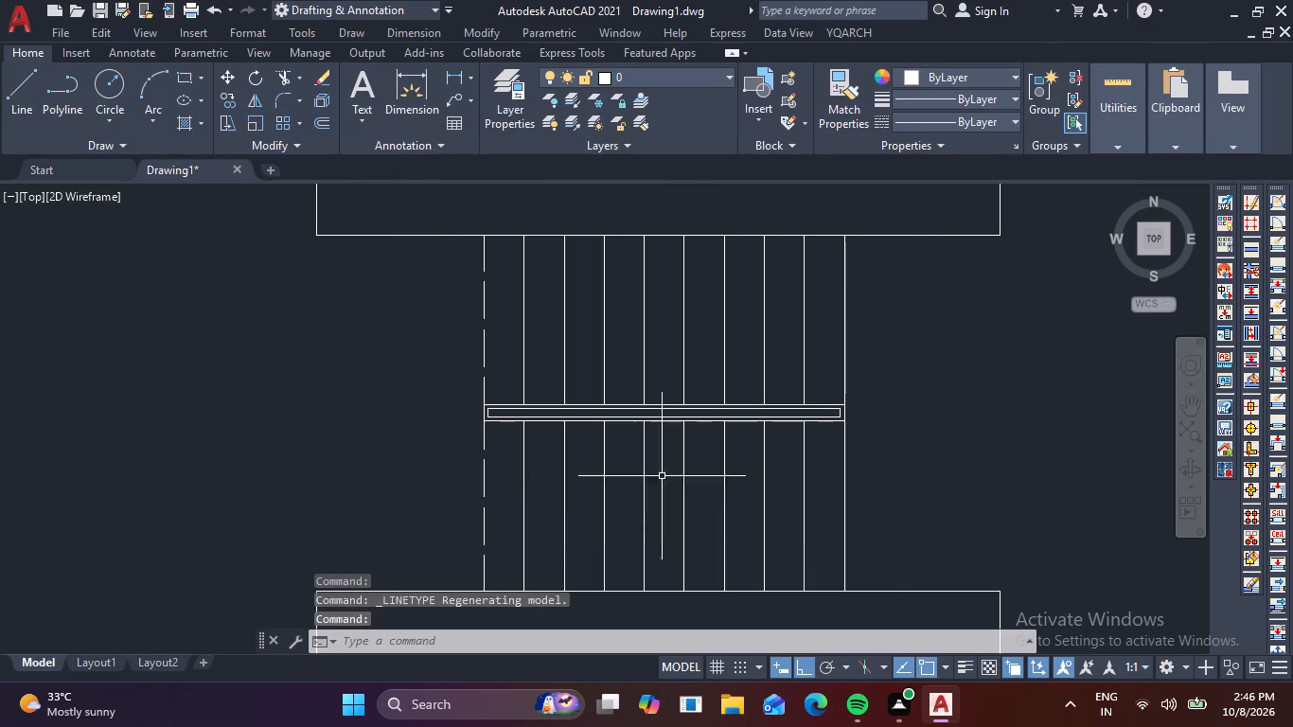
Inspect the dashed left edge and the overall staircase plan at different magnifications.
scroll(522, 403, down, 2)
scroll(602, 411, up, 2)
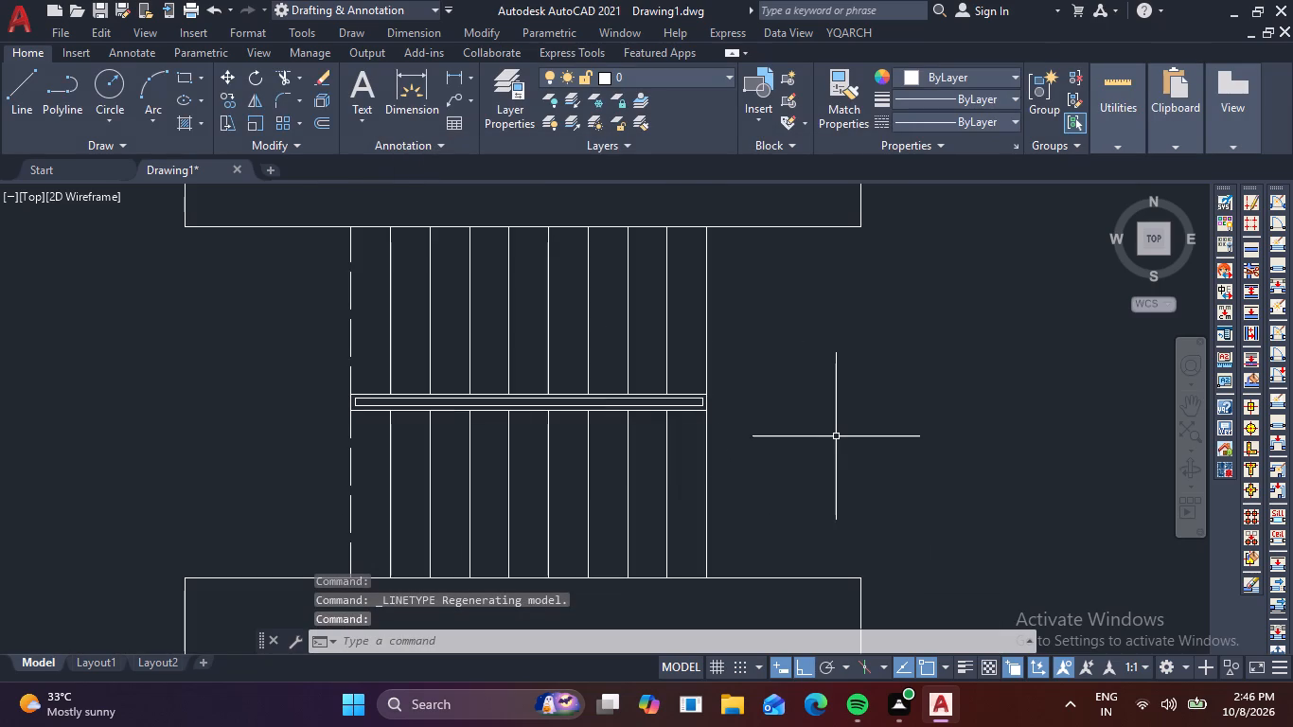
key(Escape)
scroll(844, 433, down, 2)
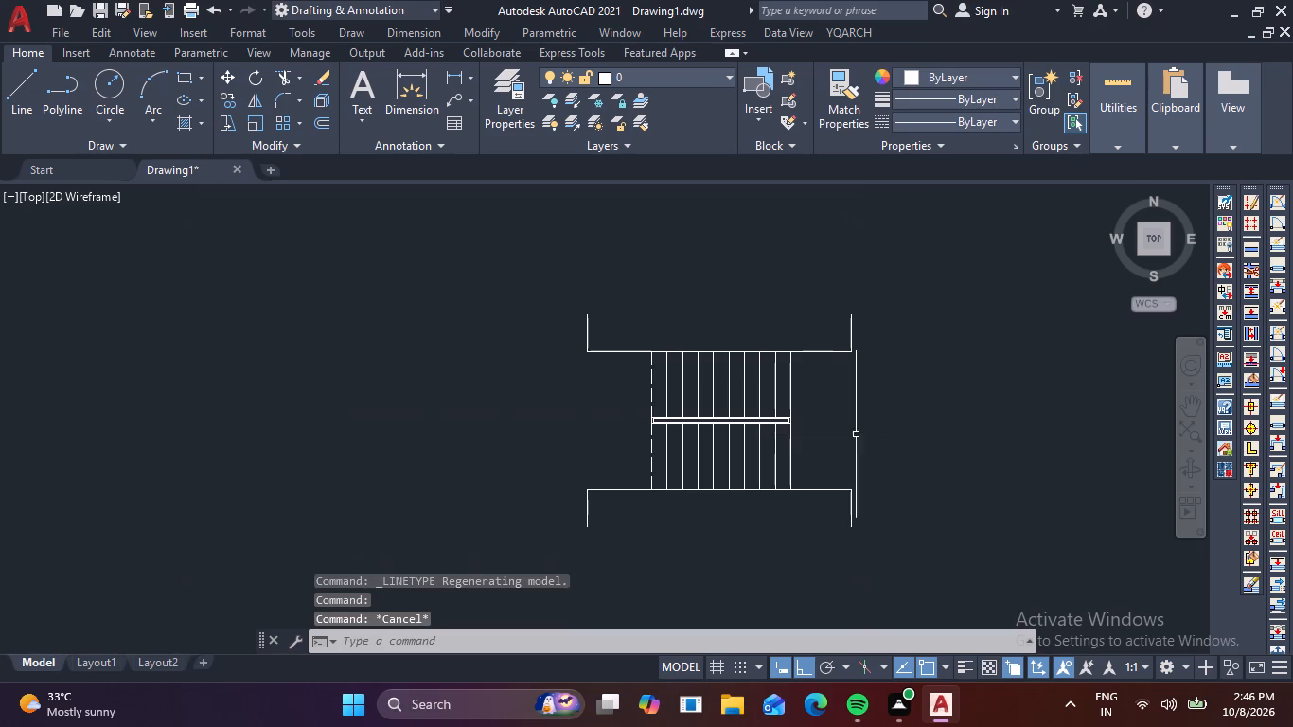
middle_drag(871, 434, 876, 417)
scroll(863, 462, up, 3)
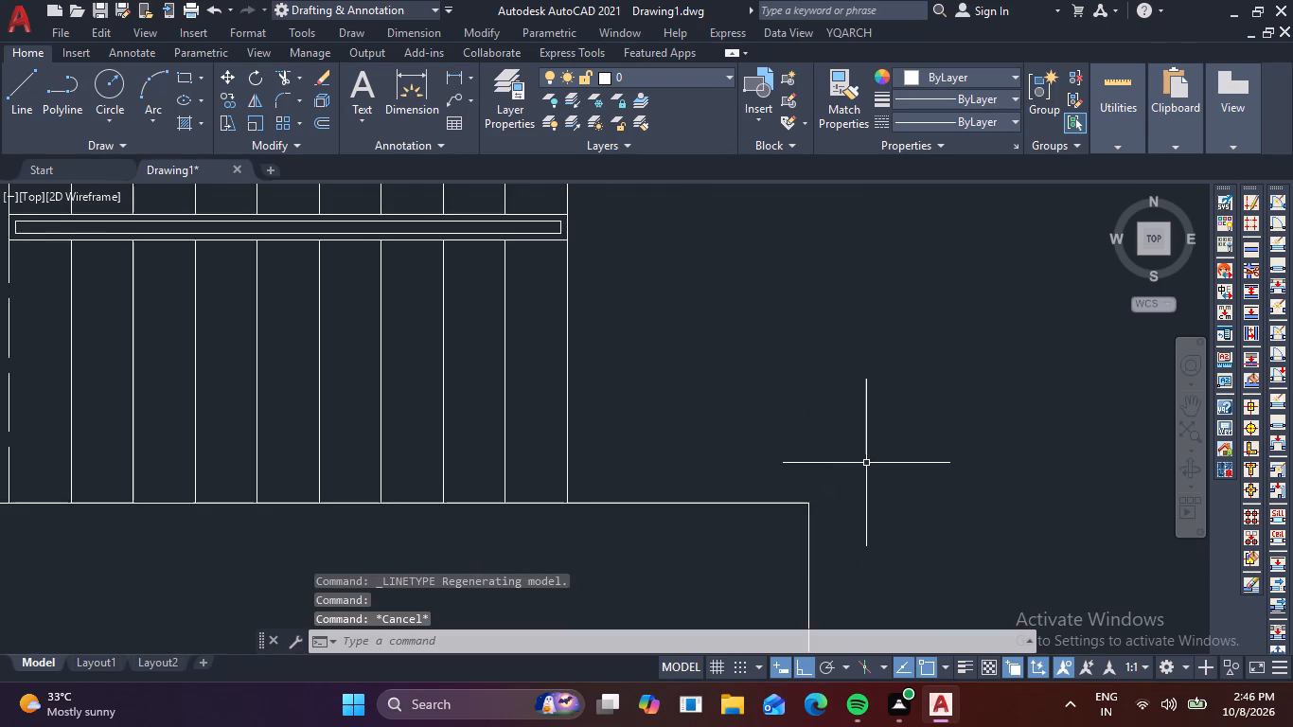
middle_drag(866, 463, 969, 394)
scroll(1006, 399, down, 2)
middle_drag(966, 377, 945, 406)
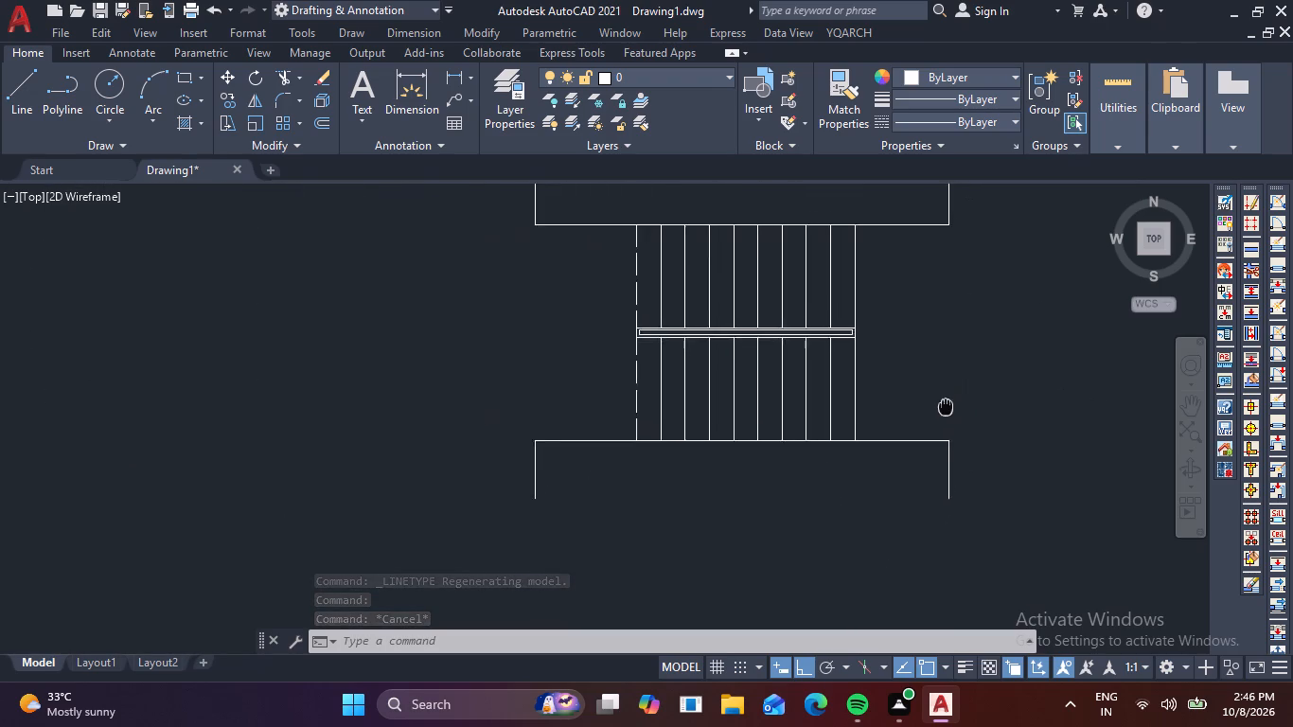
middle_drag(945, 406, 934, 452)
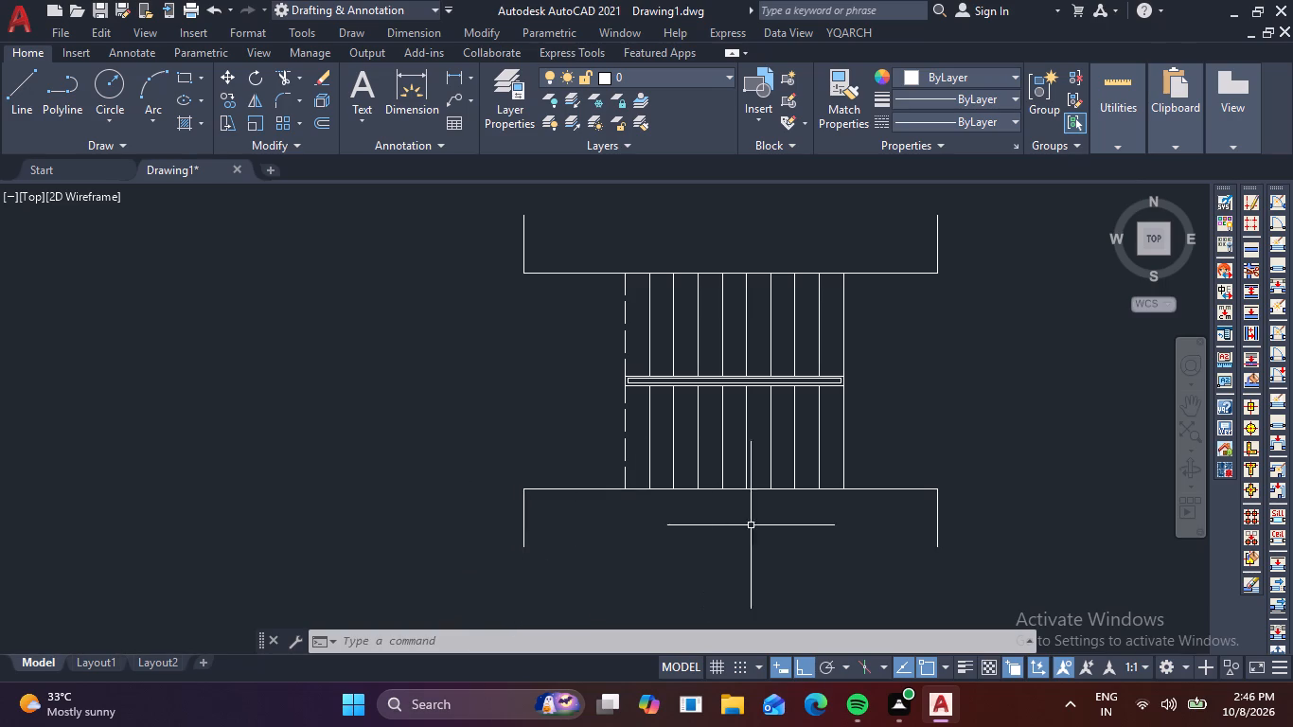
Draw a horizontal line across the lower base outline, from its right leg's midpoint to its left leg's midpoint.
key(l)
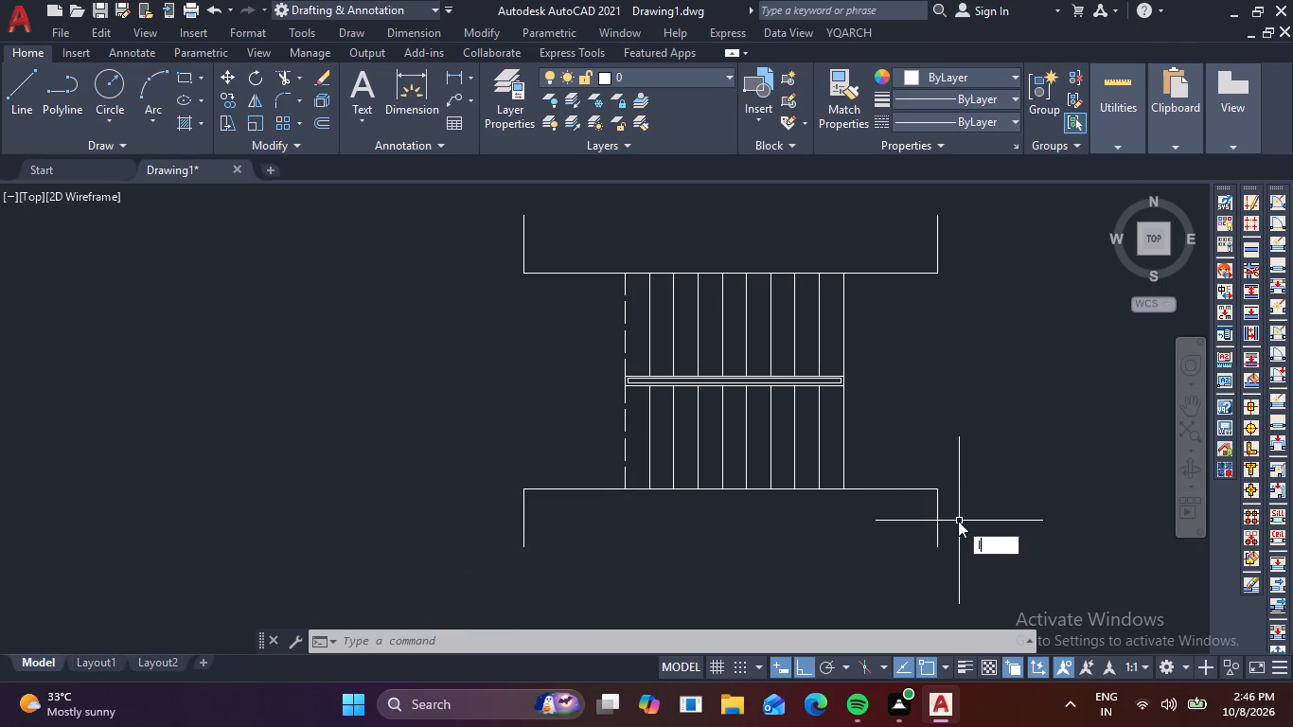
key(space)
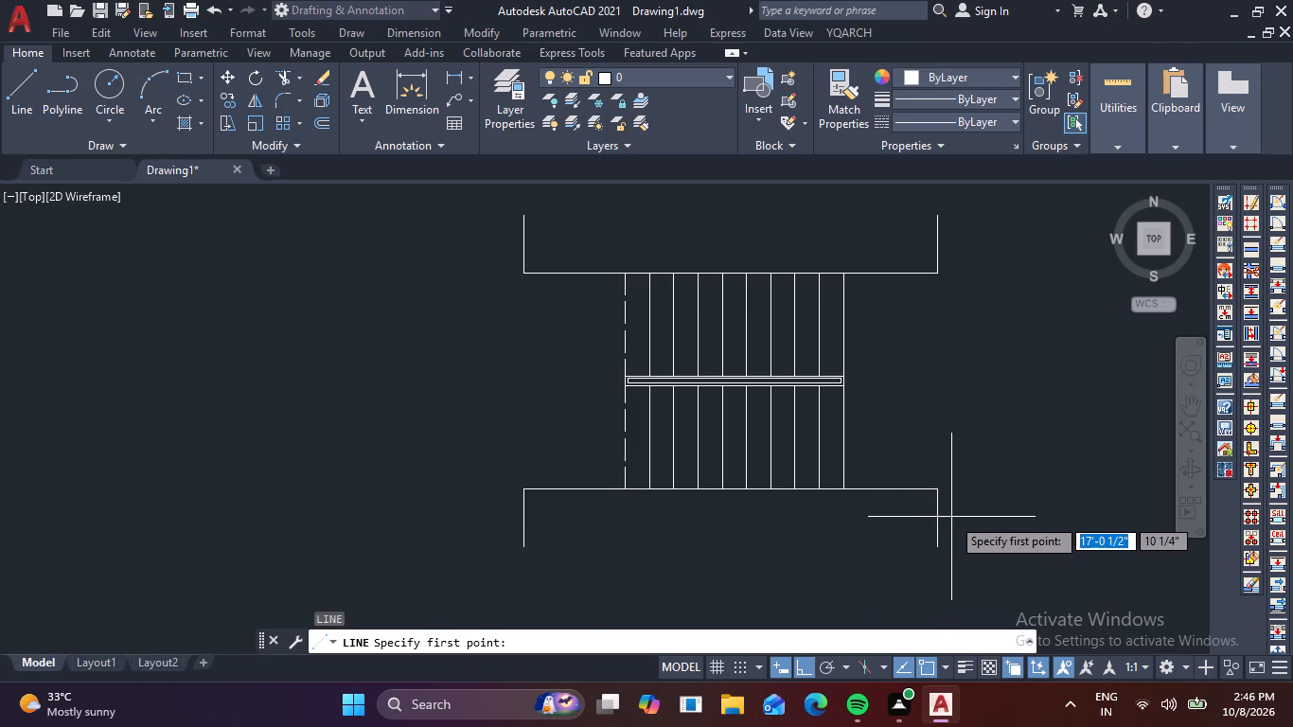
click(937, 519)
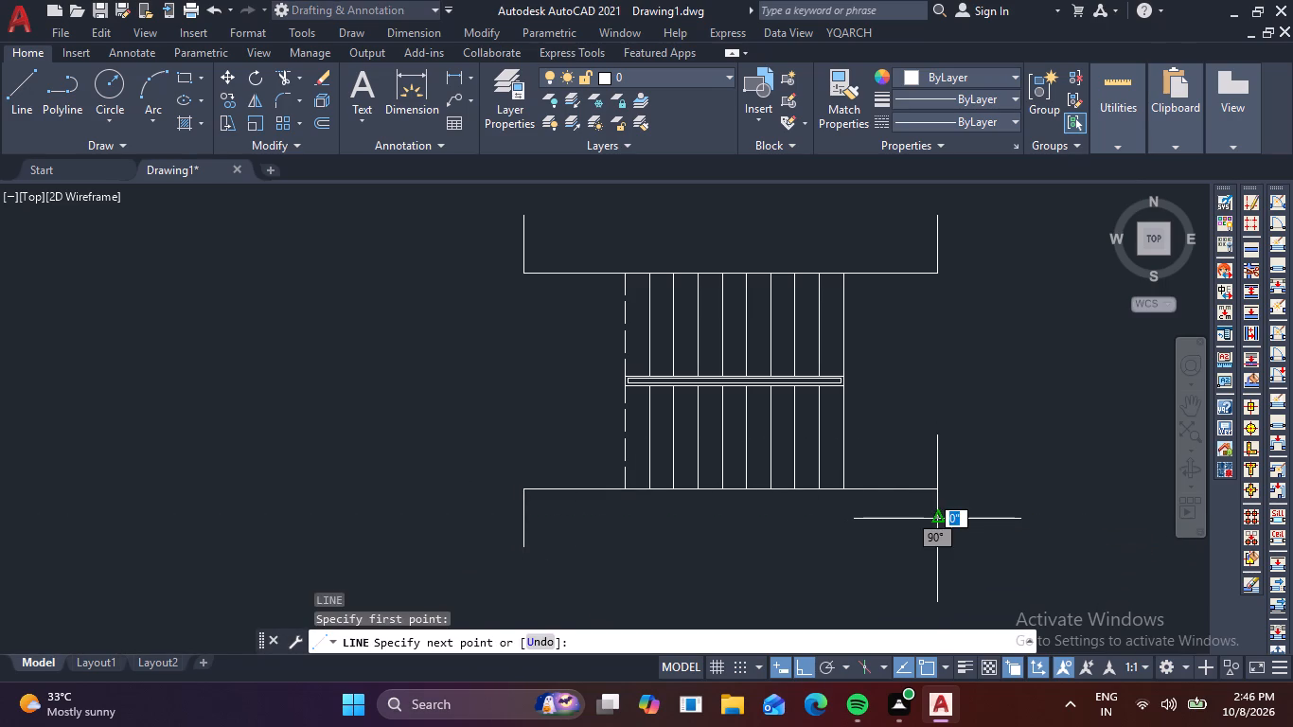
click(523, 515)
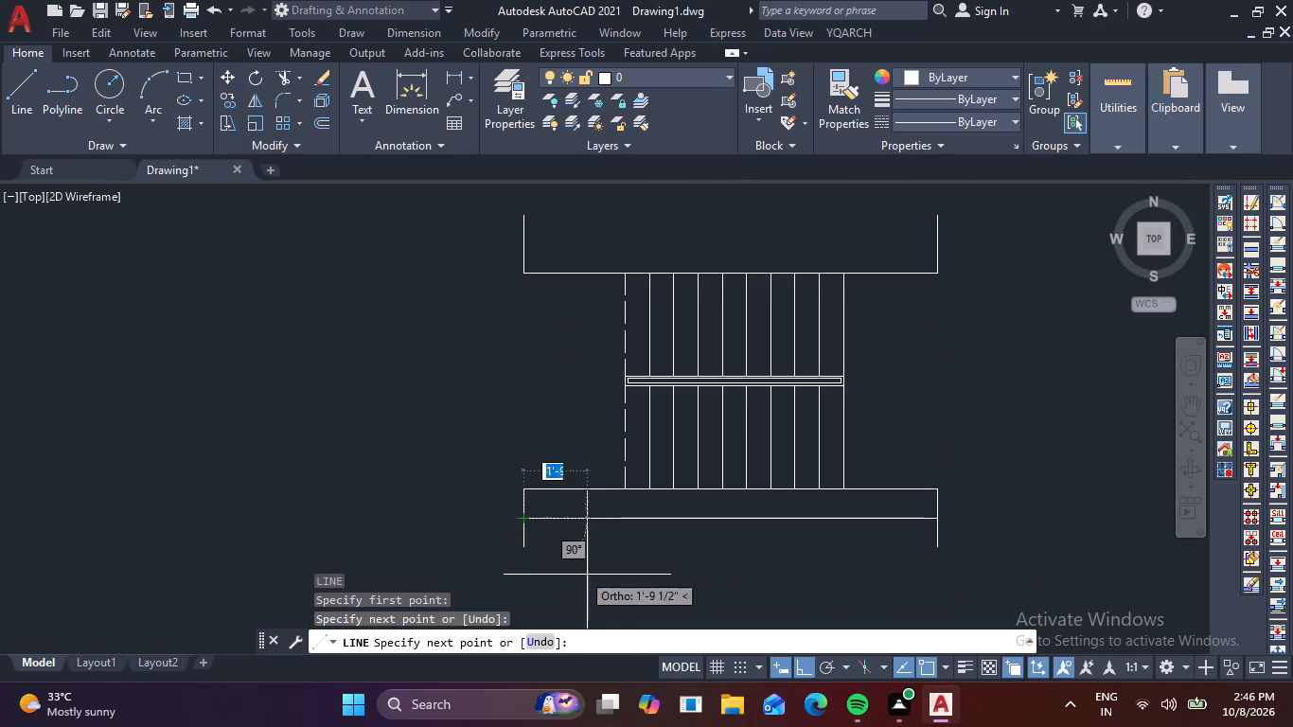
key(Escape)
Trim the lower base outline's left leg below the horizontal helper line, and remove the helper line and the right leg.
text(tr)
key(space)
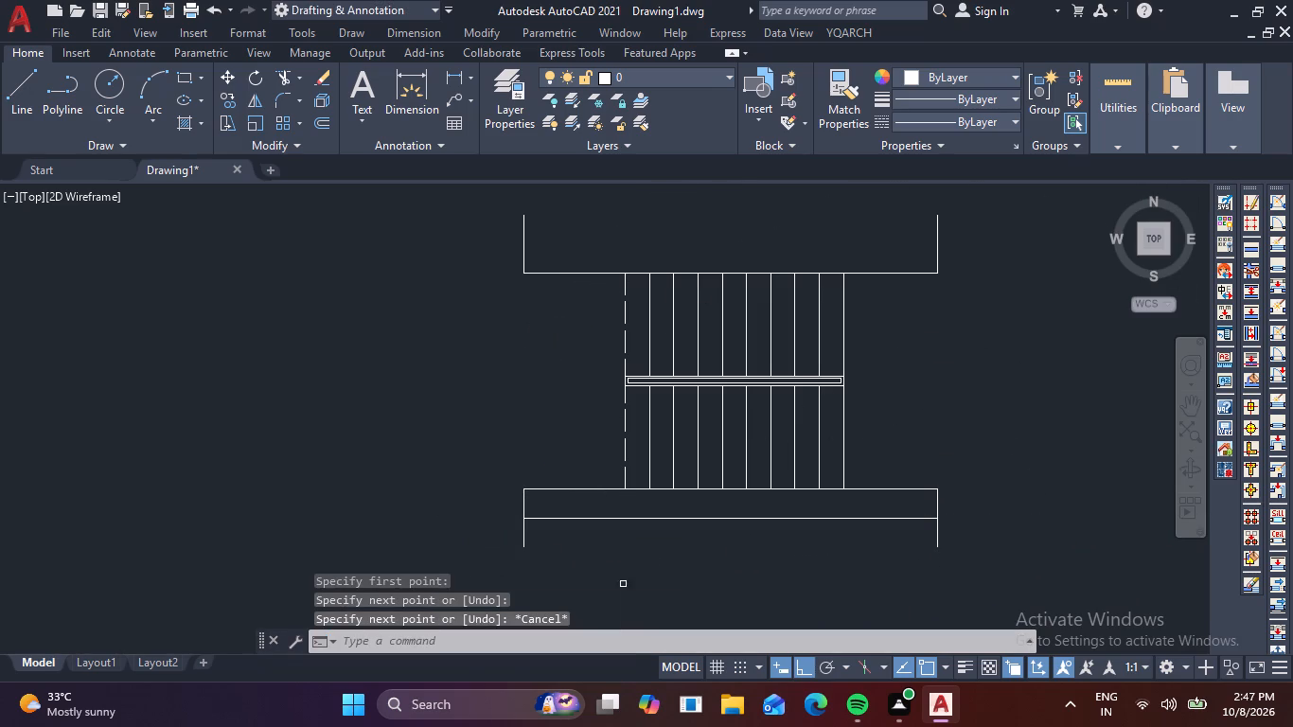
click(521, 548)
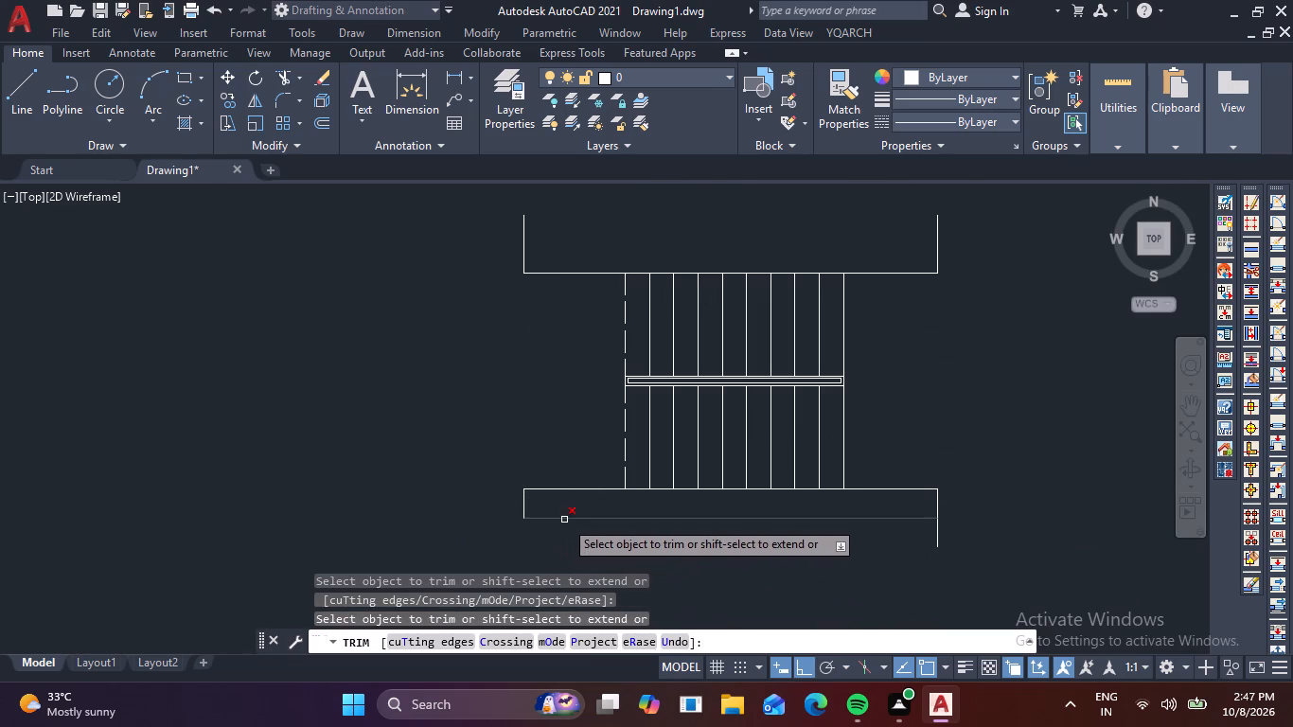
click(564, 520)
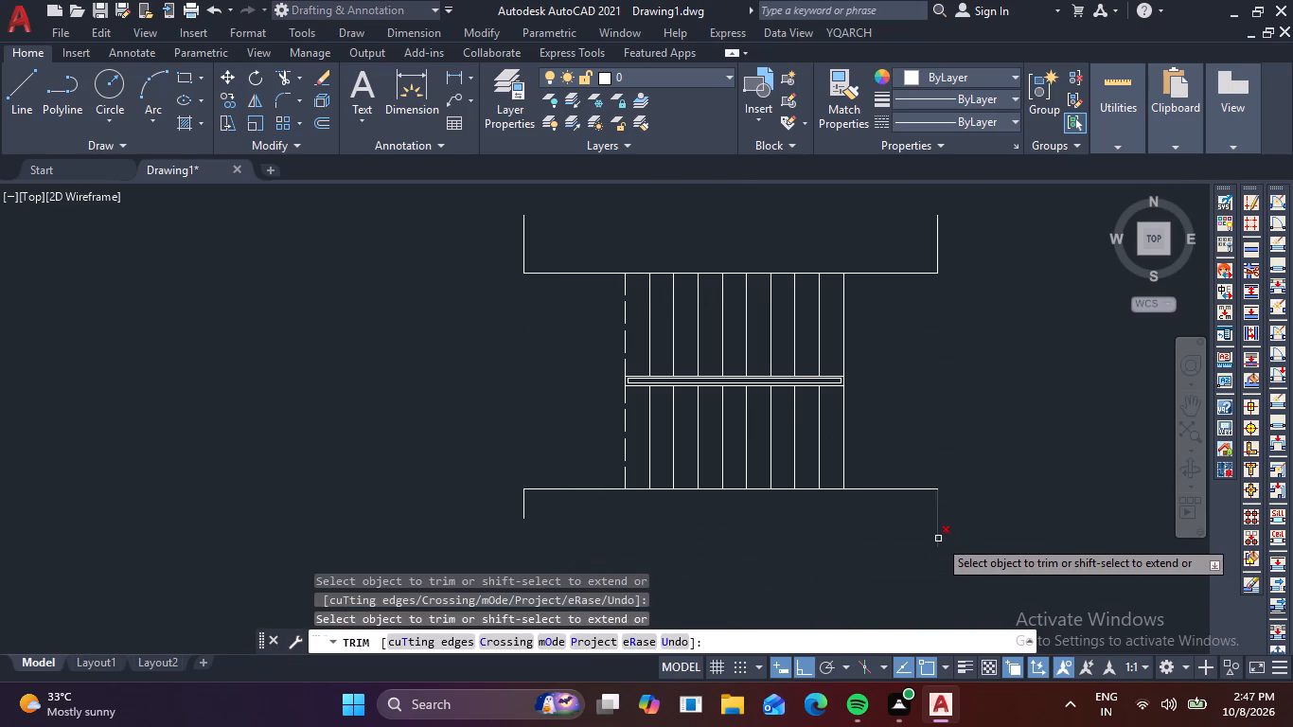
click(938, 539)
key(Escape)
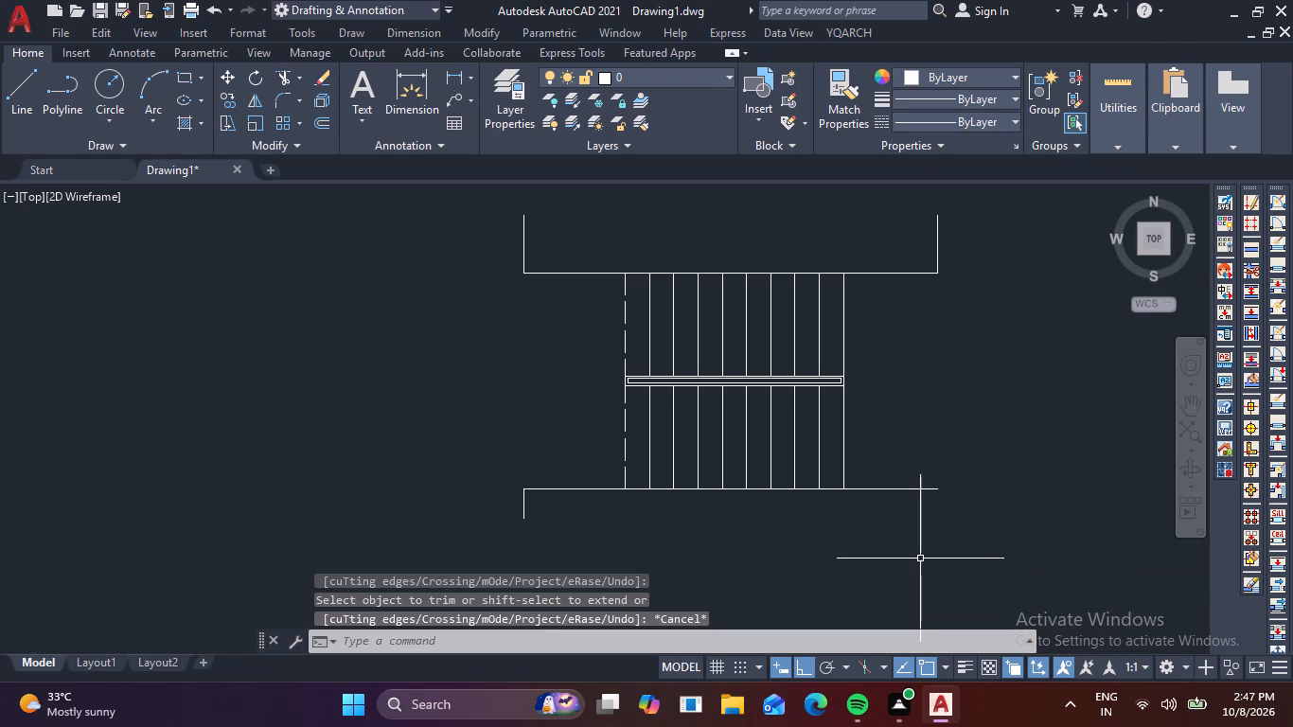
Draw a 1' vertical line downward from the right end of the lower base outline.
key(l)
key(space)
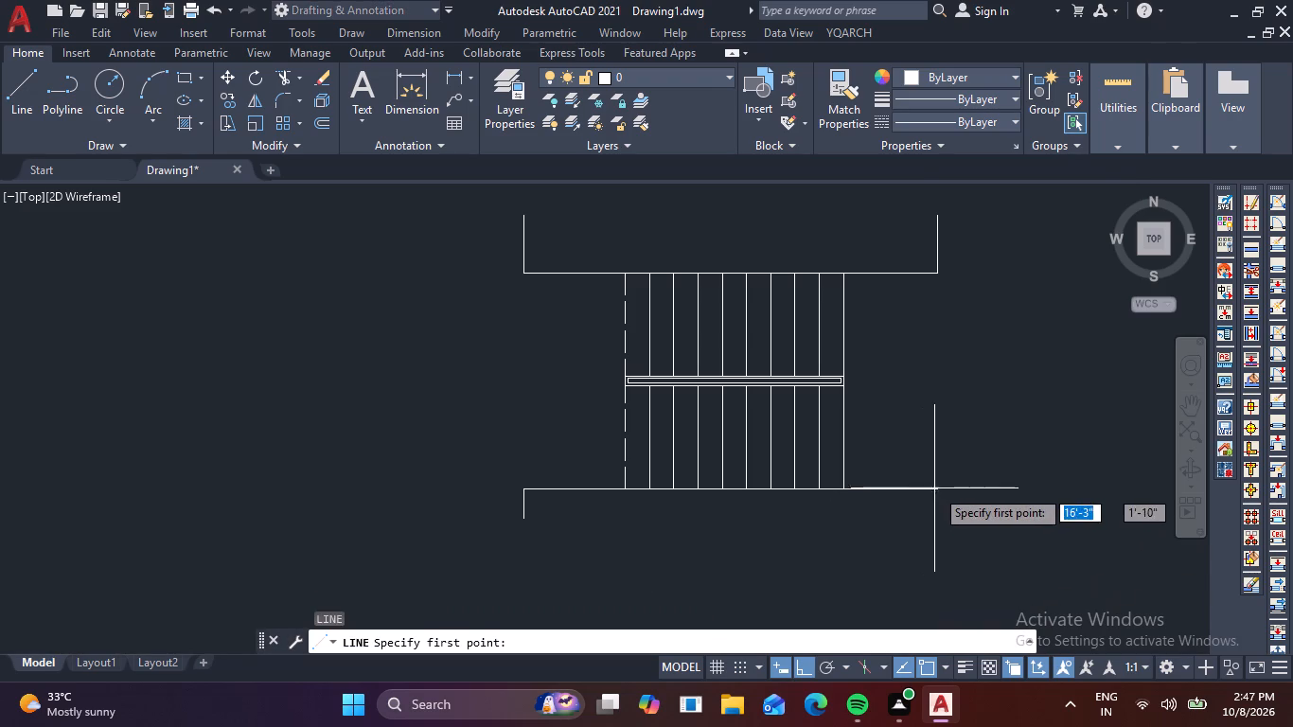
click(936, 488)
text(1')
key(Return)
key(Escape)
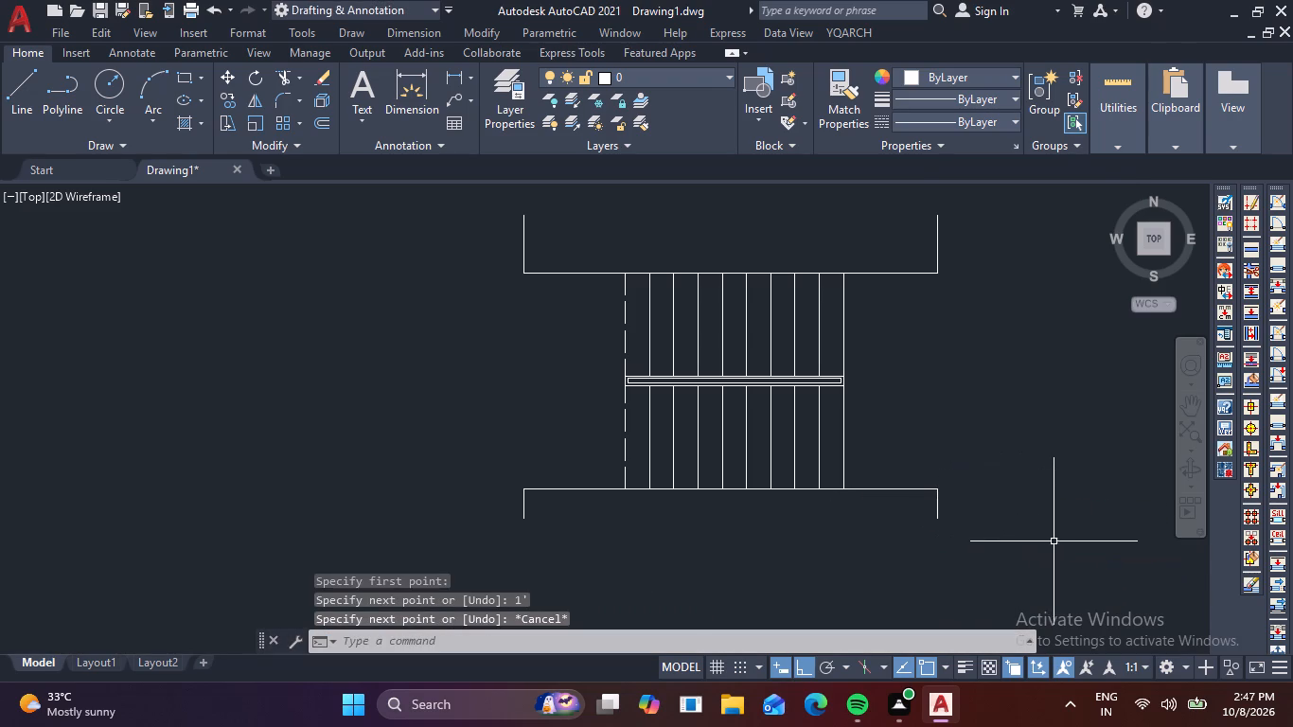
Join the new right leg to the lower base outline as one polyline.
drag(980, 521, 969, 515)
click(925, 480)
key(j)
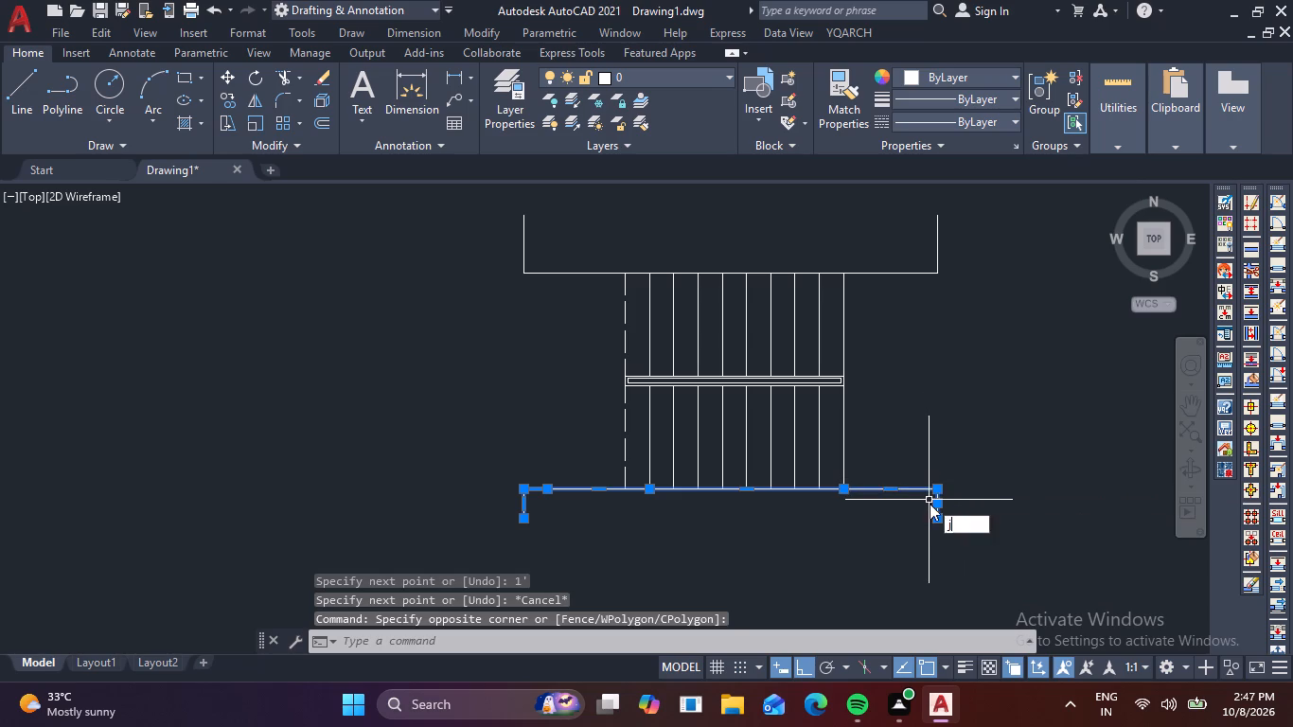
key(space)
Draw a horizontal helper line across the upper base outline, from its right leg's midpoint to its left leg's midpoint.
scroll(946, 415, down, 1)
middle_drag(948, 409, 952, 504)
scroll(948, 421, up, 2)
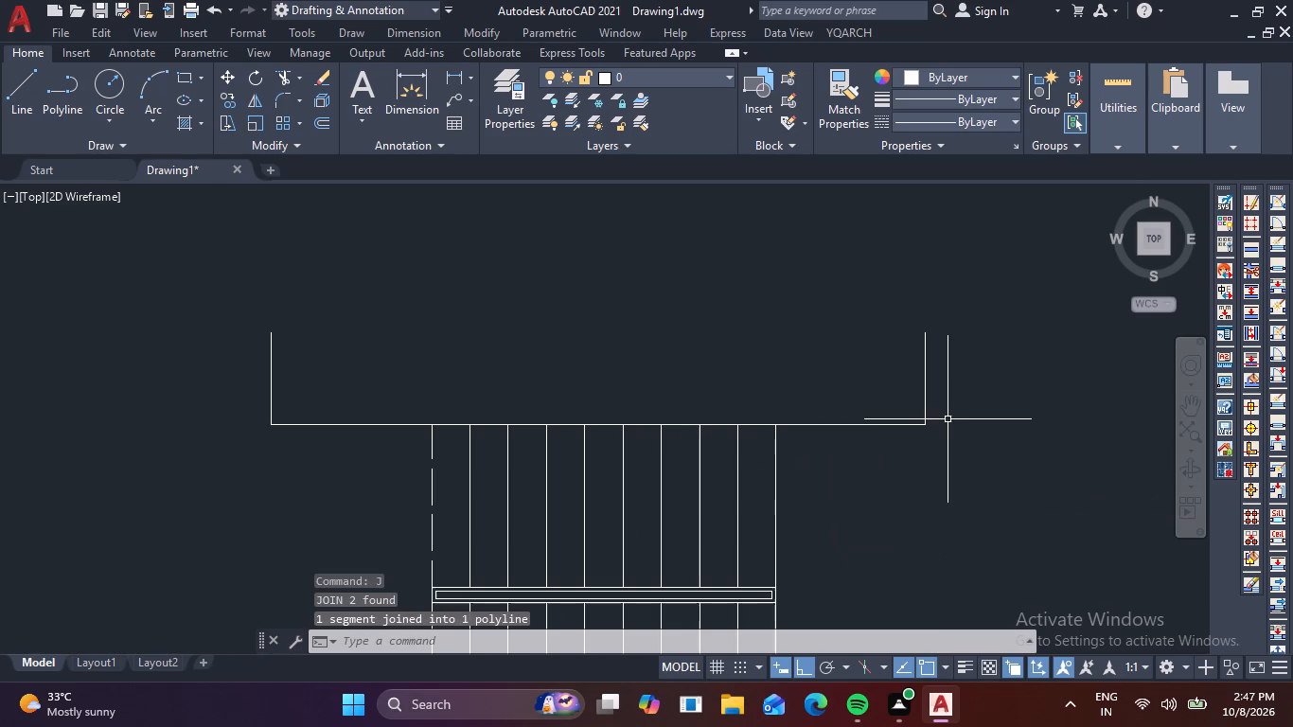
text(l)
key(space)
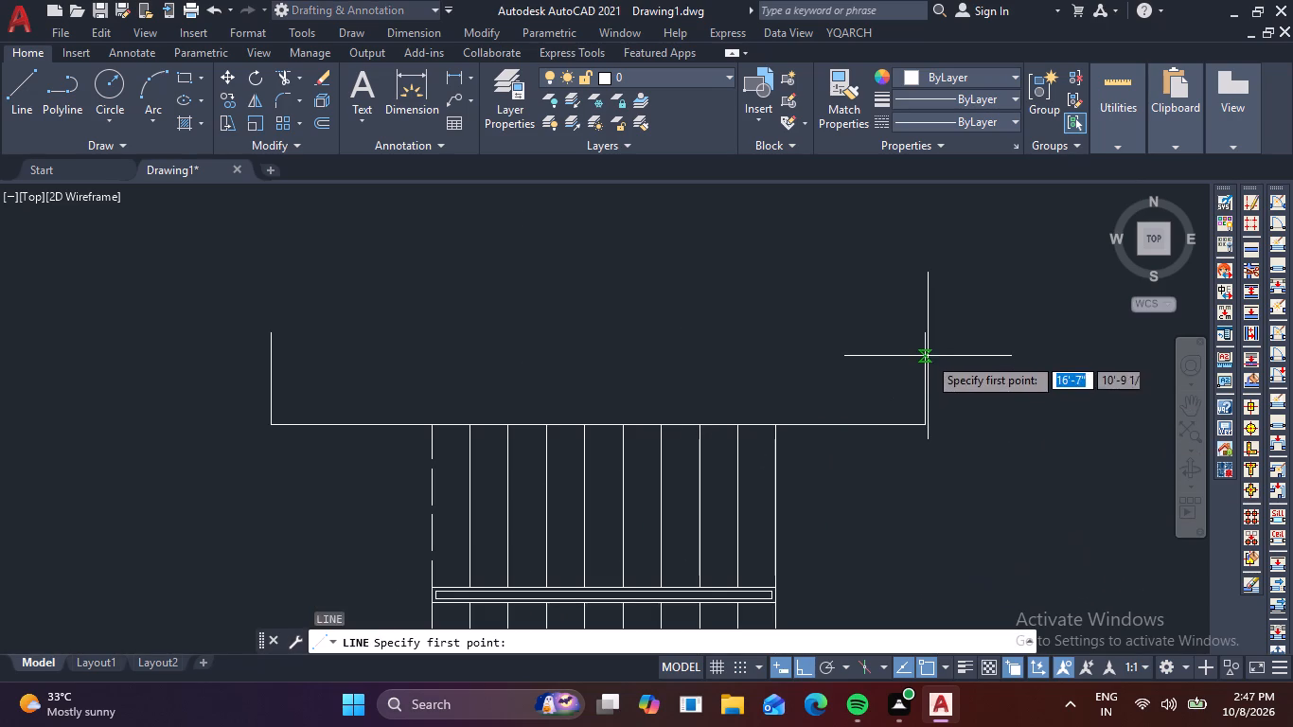
click(923, 381)
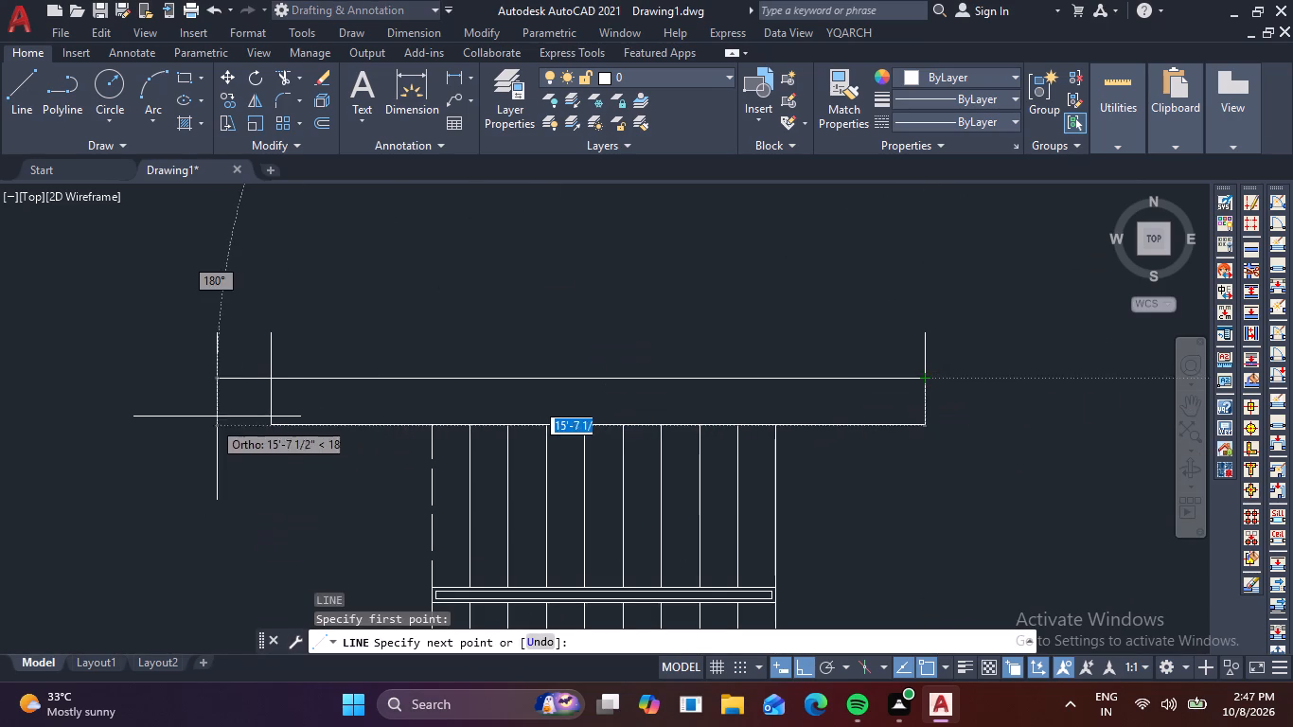
click(267, 381)
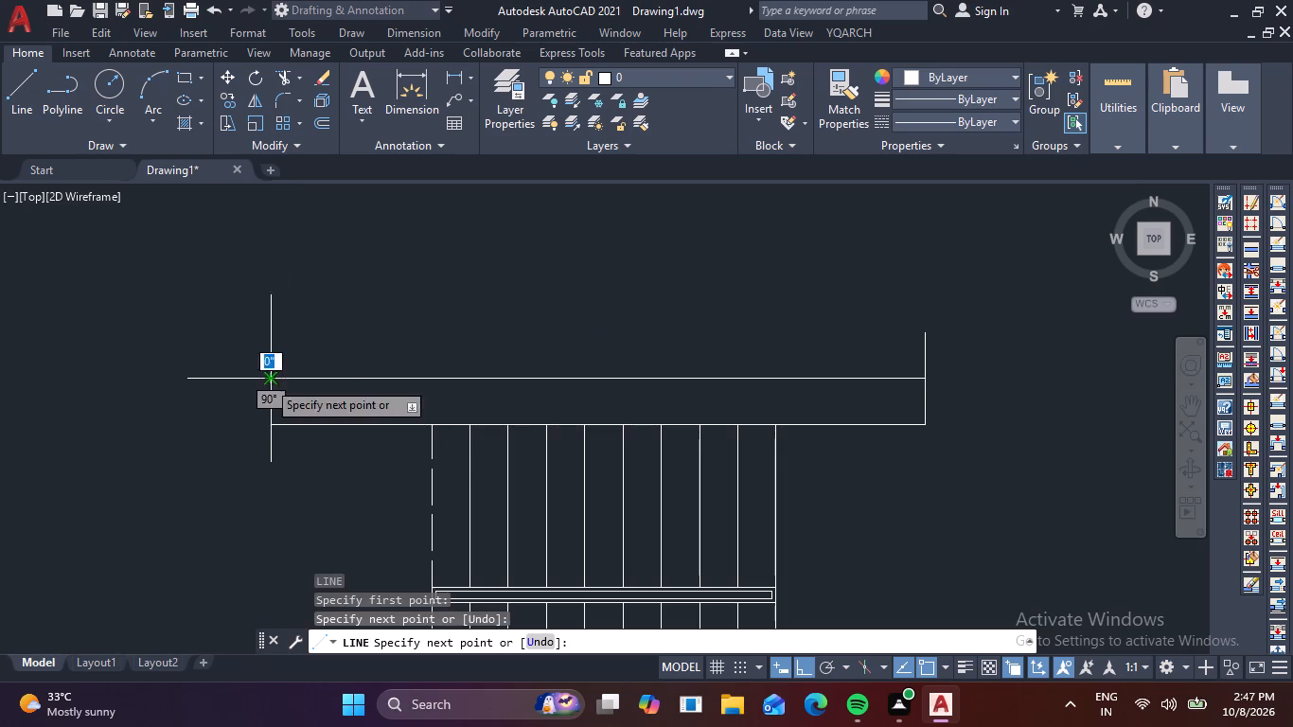
key(Escape)
Trim both legs of the upper base outline above the horizontal helper line, and remove the helper line.
key(t)
key(r)
key(space)
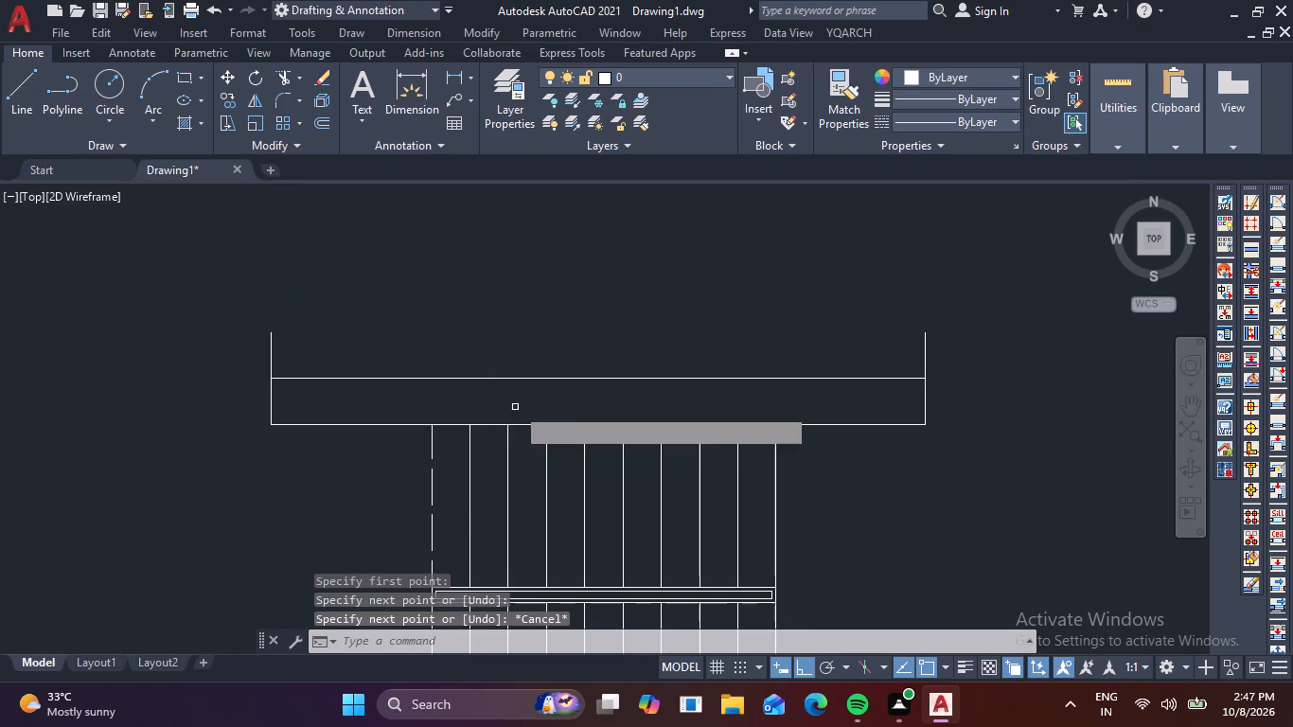
click(925, 340)
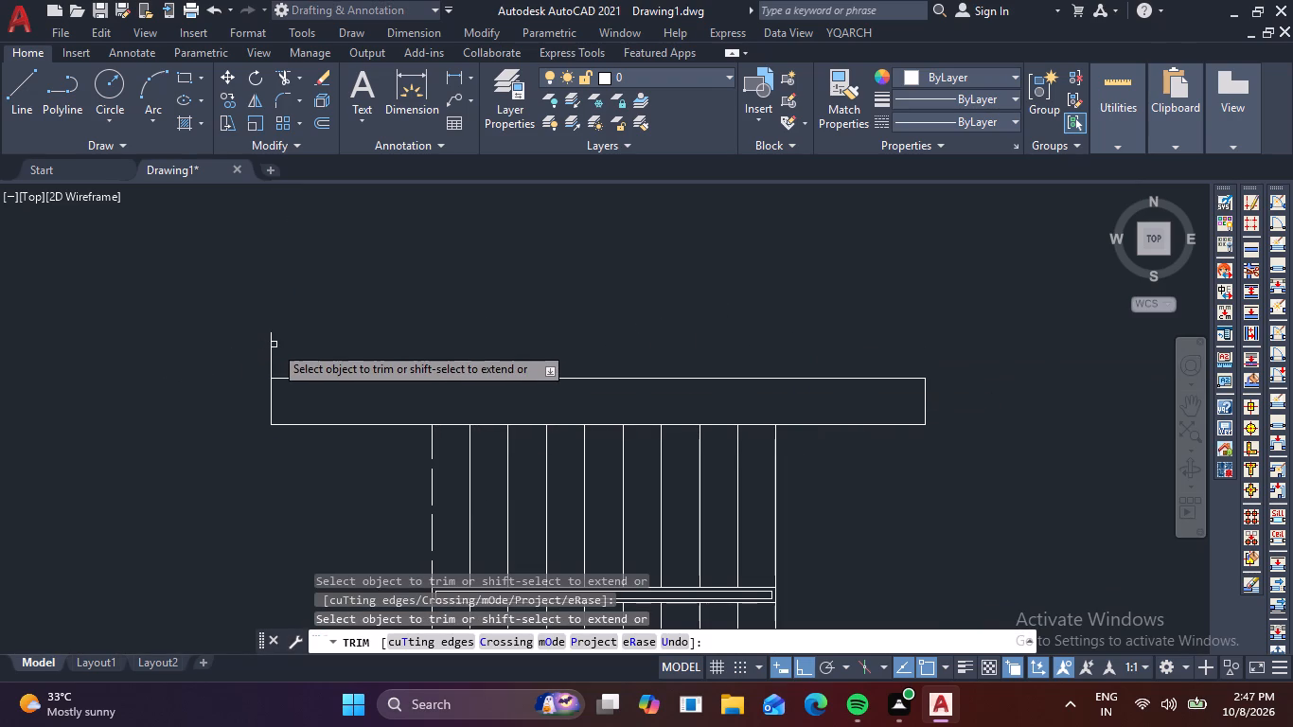
click(274, 345)
click(264, 349)
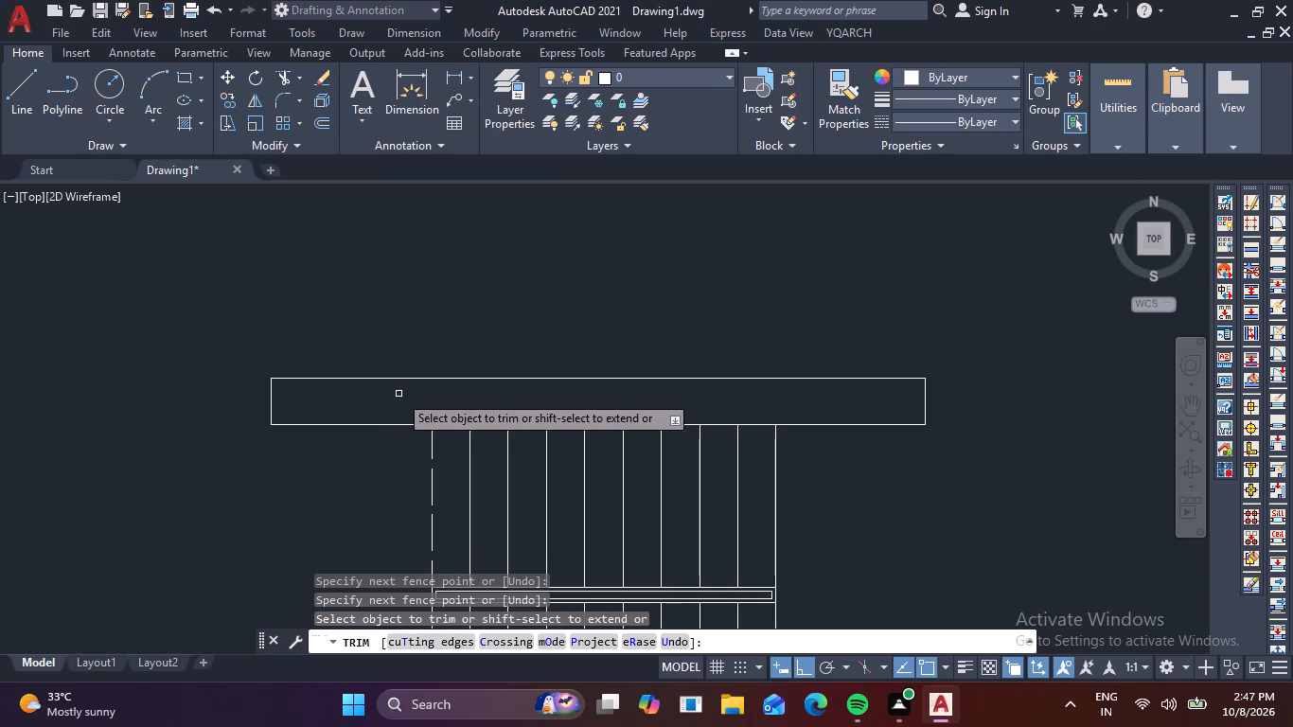
click(431, 381)
key(Escape)
Add a multiline text reading 1 in the rightmost tread of the lower flight, spanning the tread's width.
scroll(461, 425, down, 2)
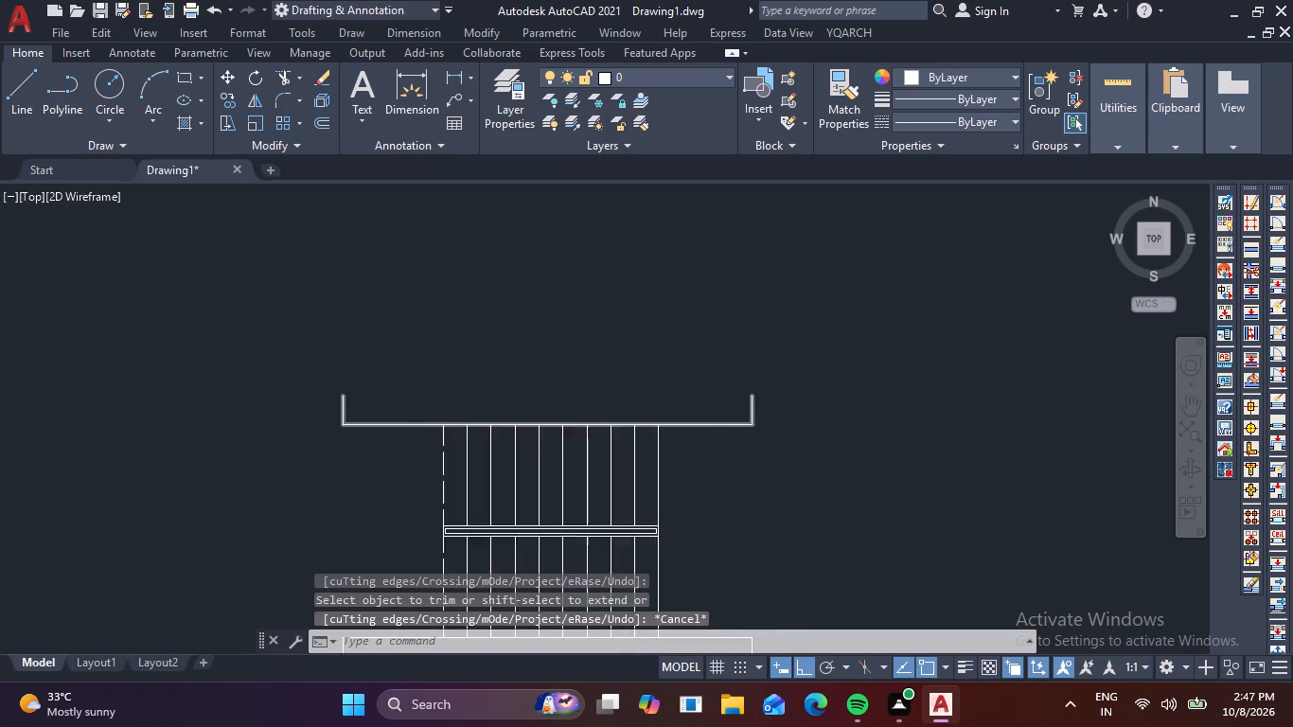
middle_drag(758, 456, 809, 335)
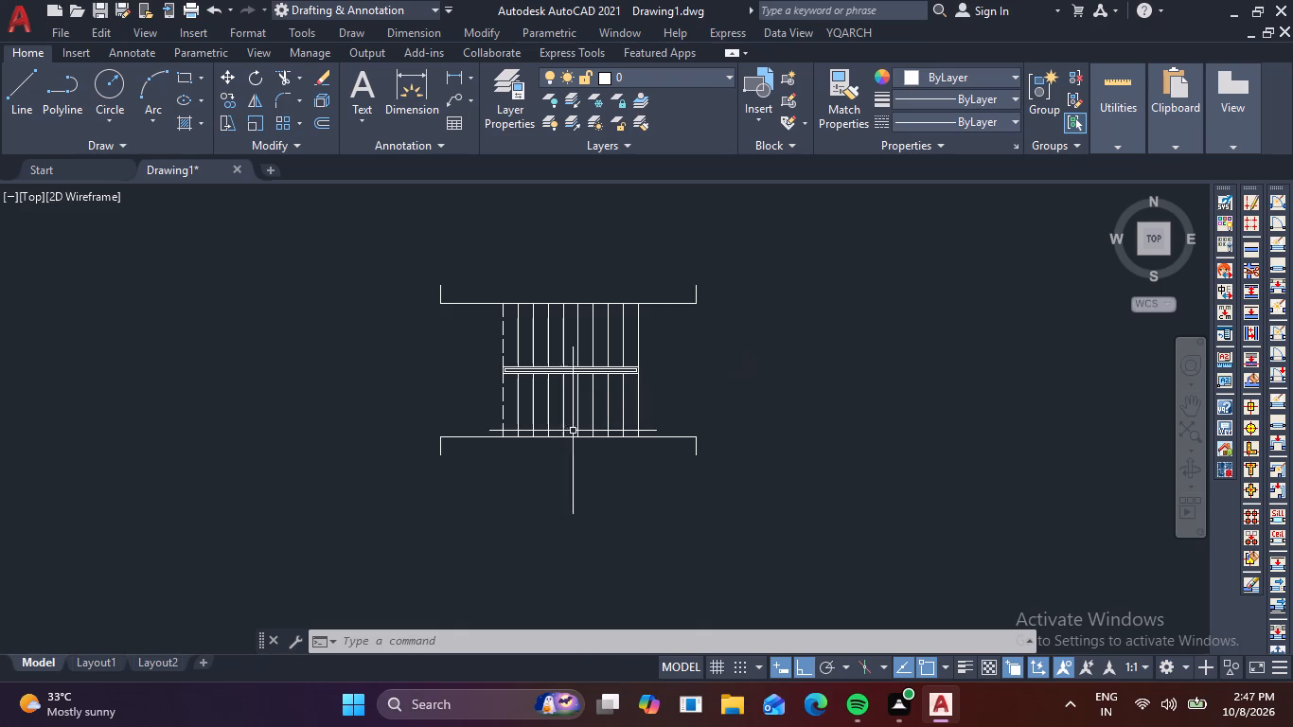
scroll(654, 421, up, 2)
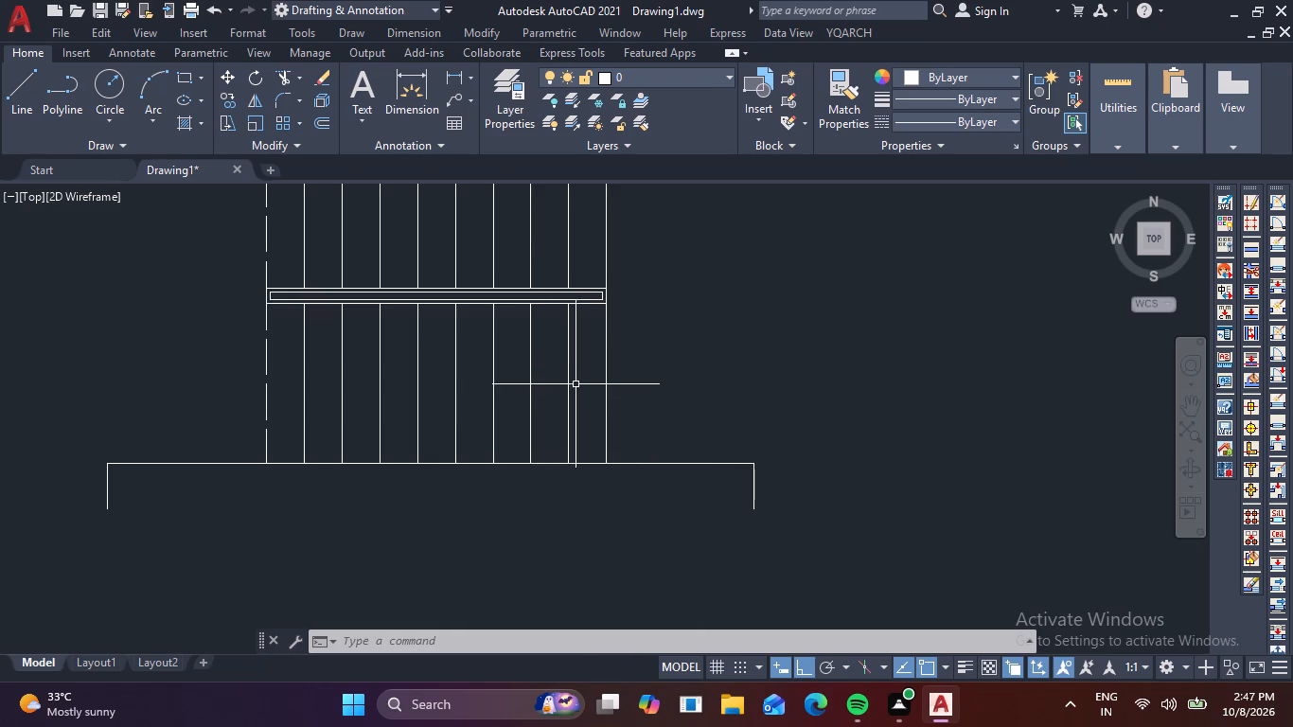
scroll(578, 399, up, 3)
scroll(583, 427, down, 2)
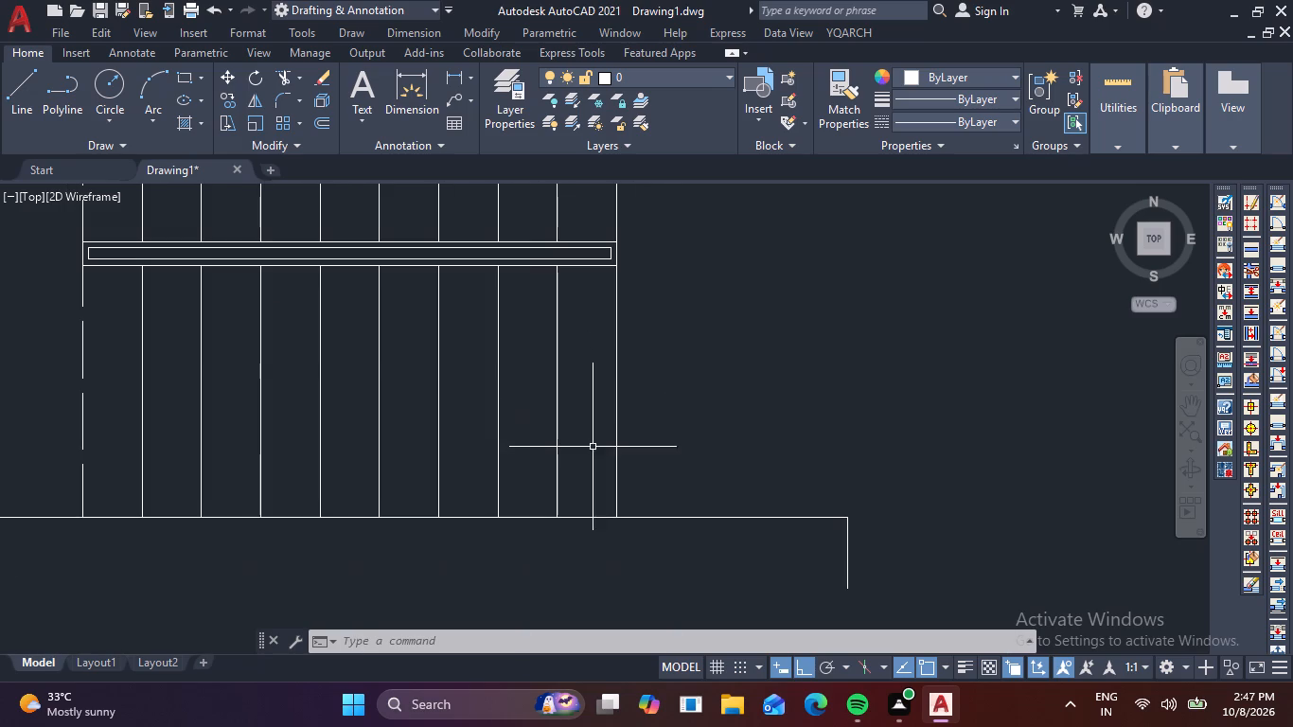
middle_drag(638, 450, 680, 392)
scroll(611, 424, up, 2)
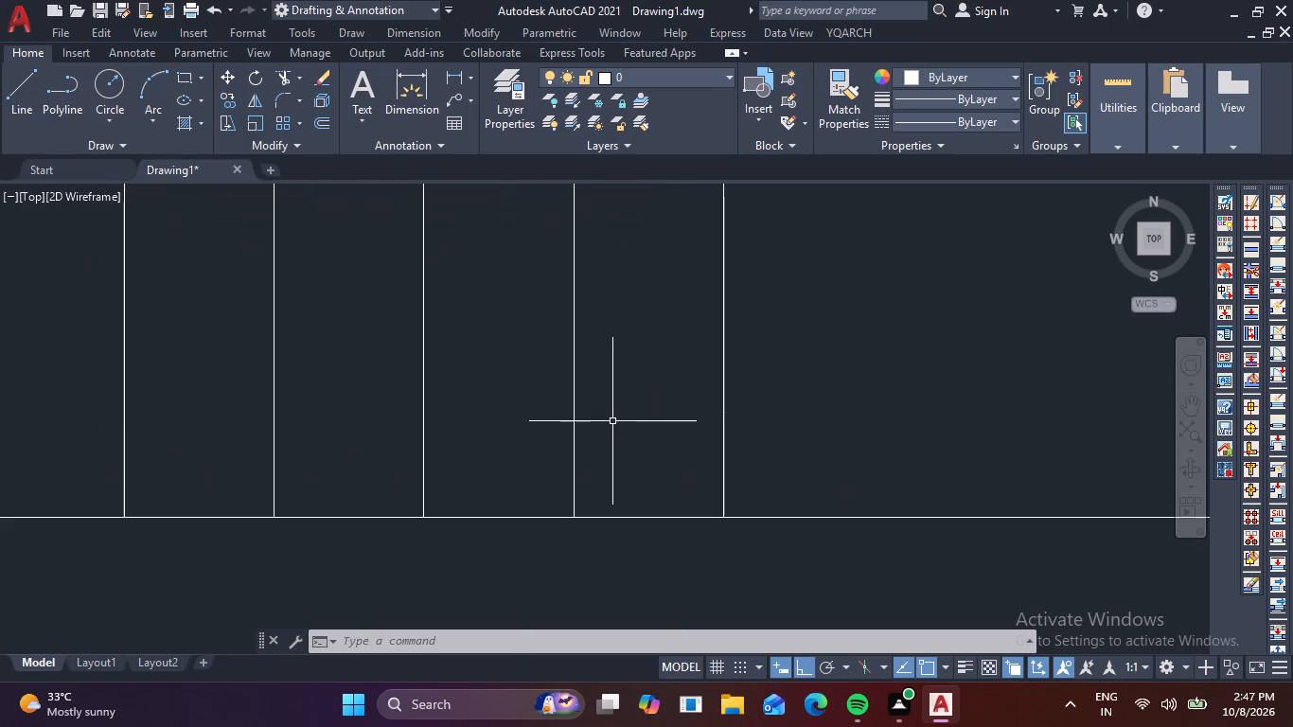
scroll(635, 398, up, 1)
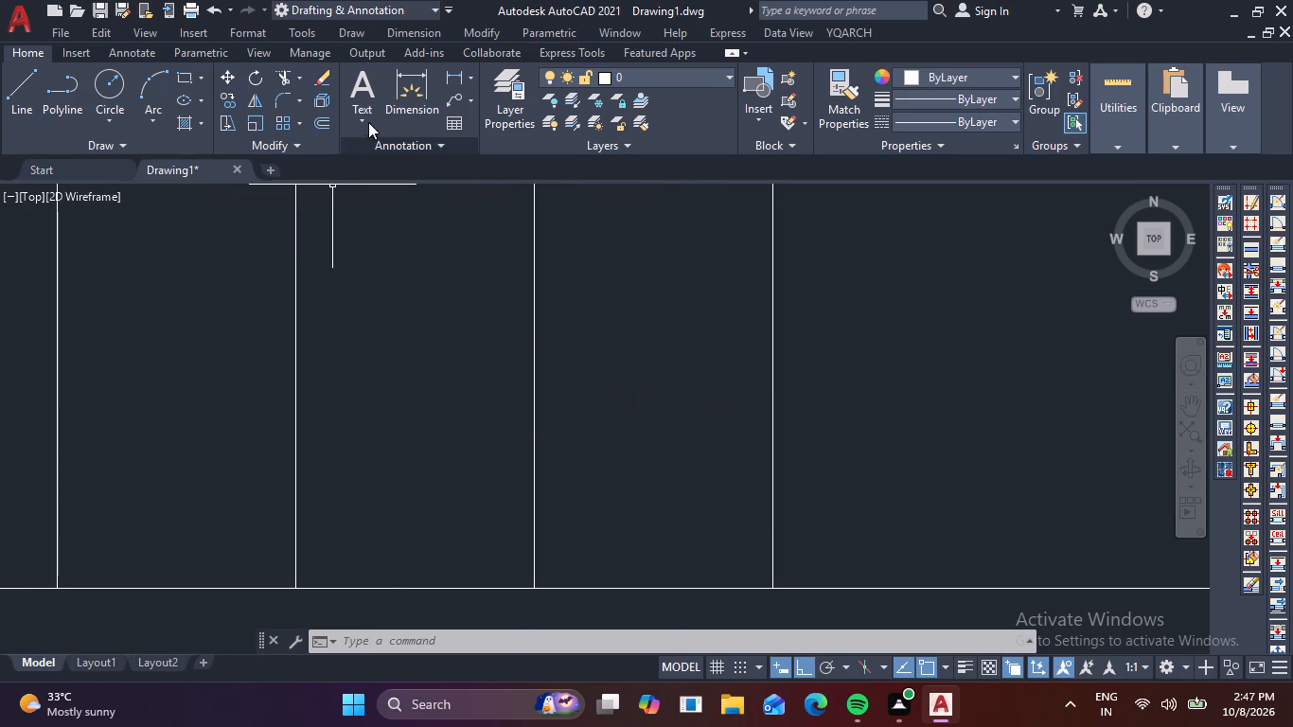
click(358, 85)
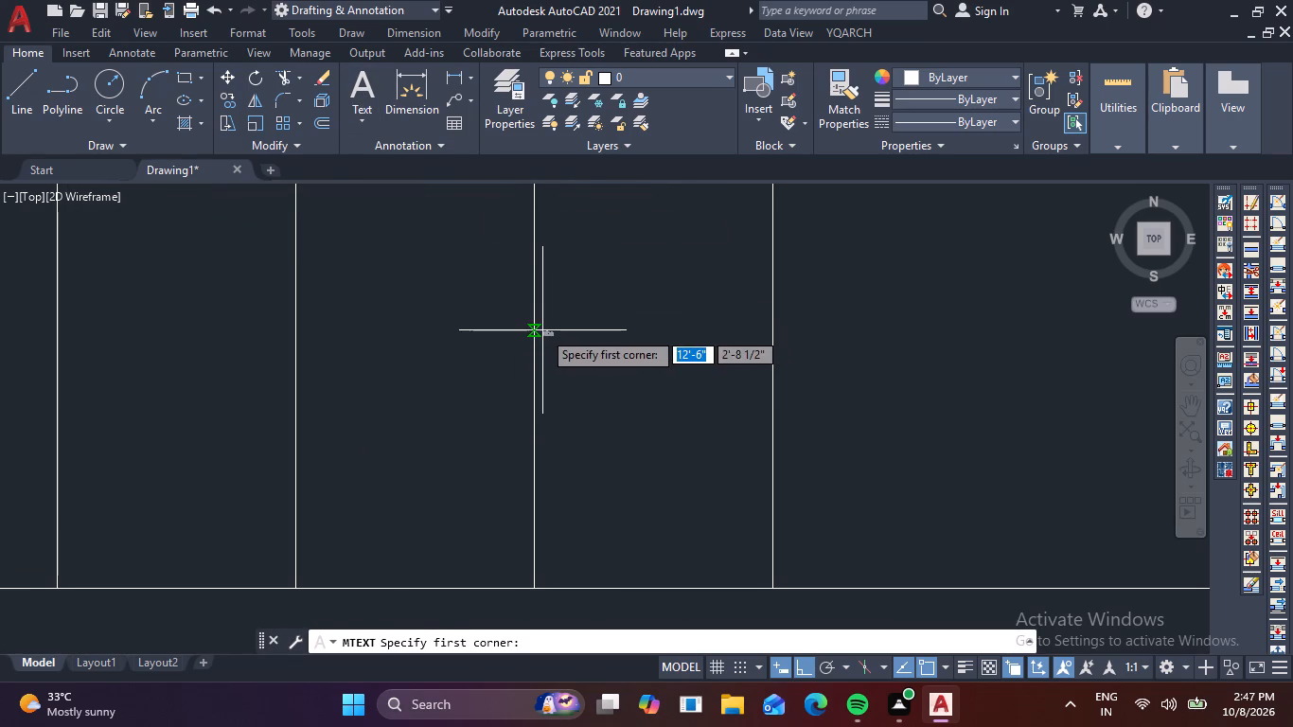
click(542, 330)
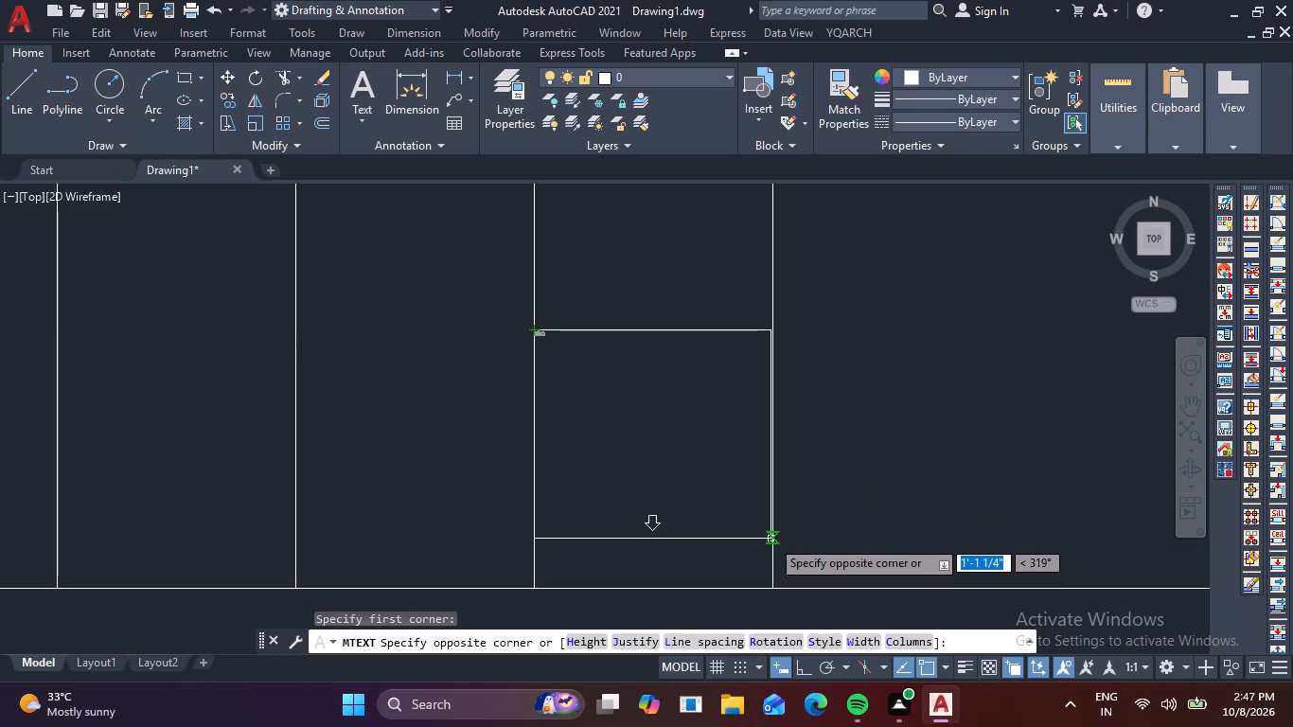
click(770, 541)
key(1)
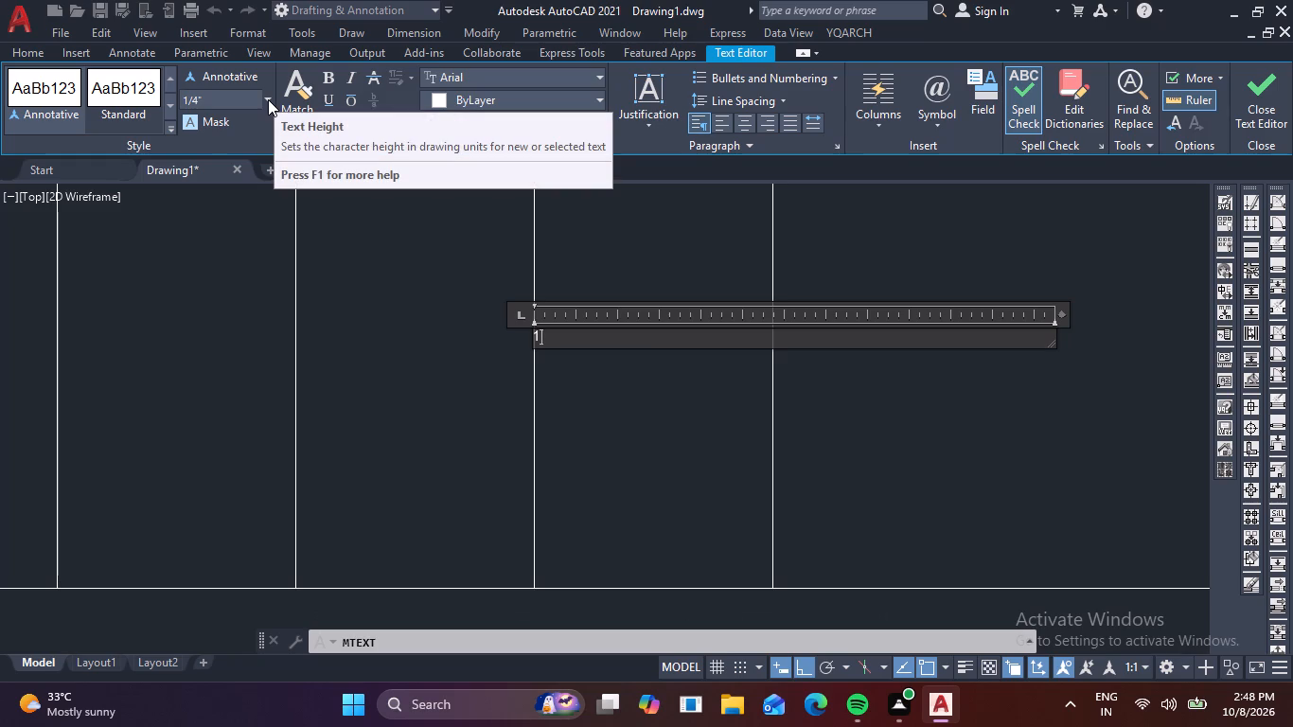
Set the text height of the number 1 to 2 and finish editing the text.
click(234, 104)
drag(236, 103, 186, 103)
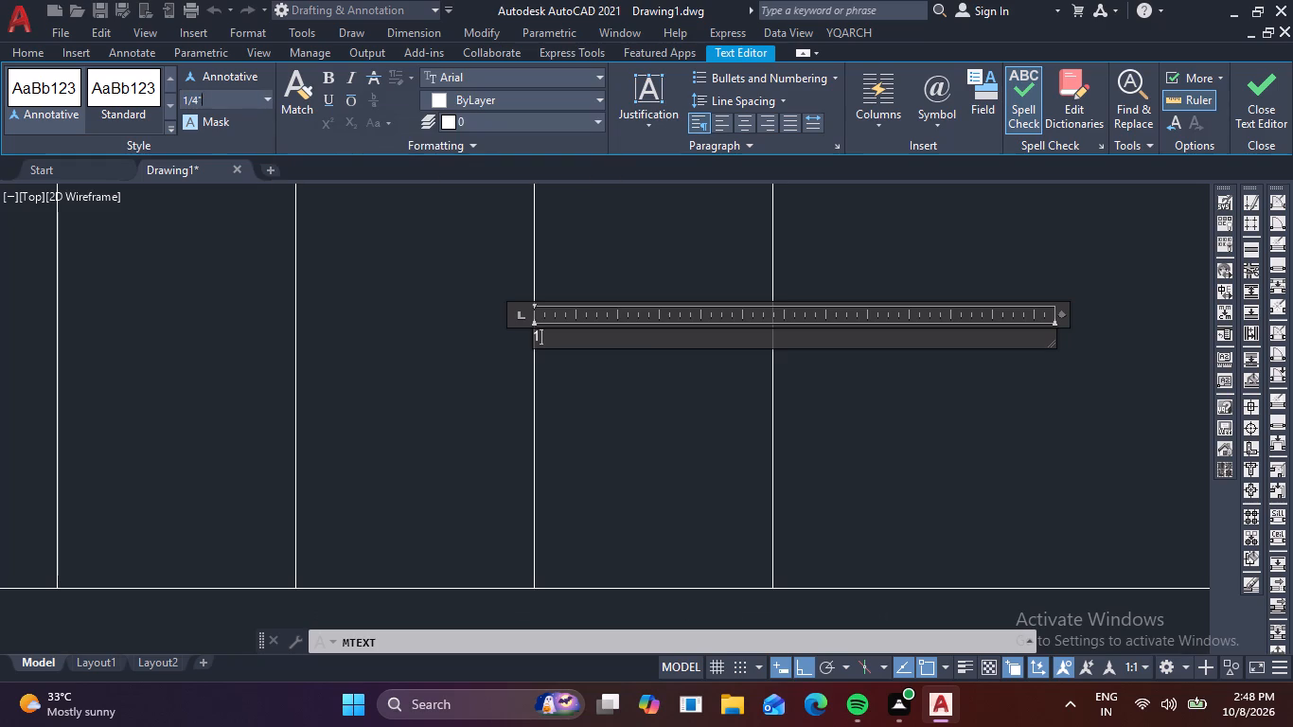
drag(186, 103, 125, 108)
drag(546, 329, 487, 330)
drag(487, 330, 421, 329)
drag(217, 91, 103, 92)
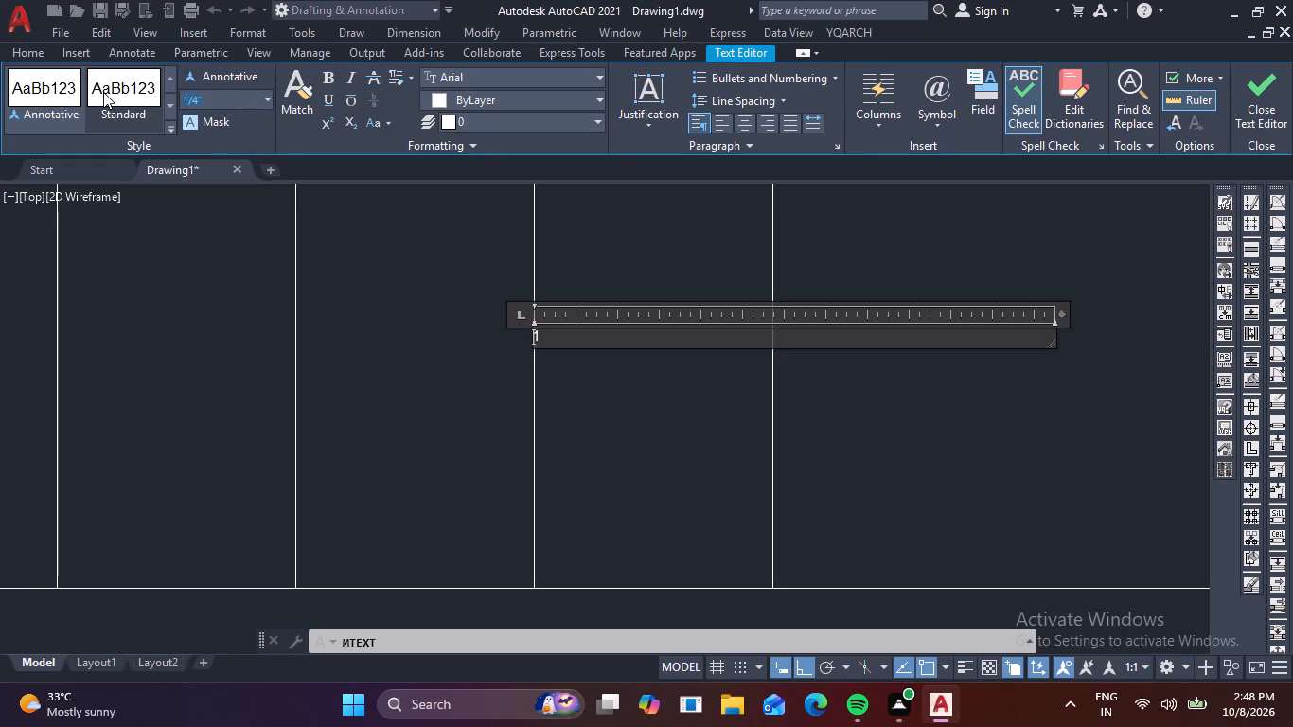
key(2)
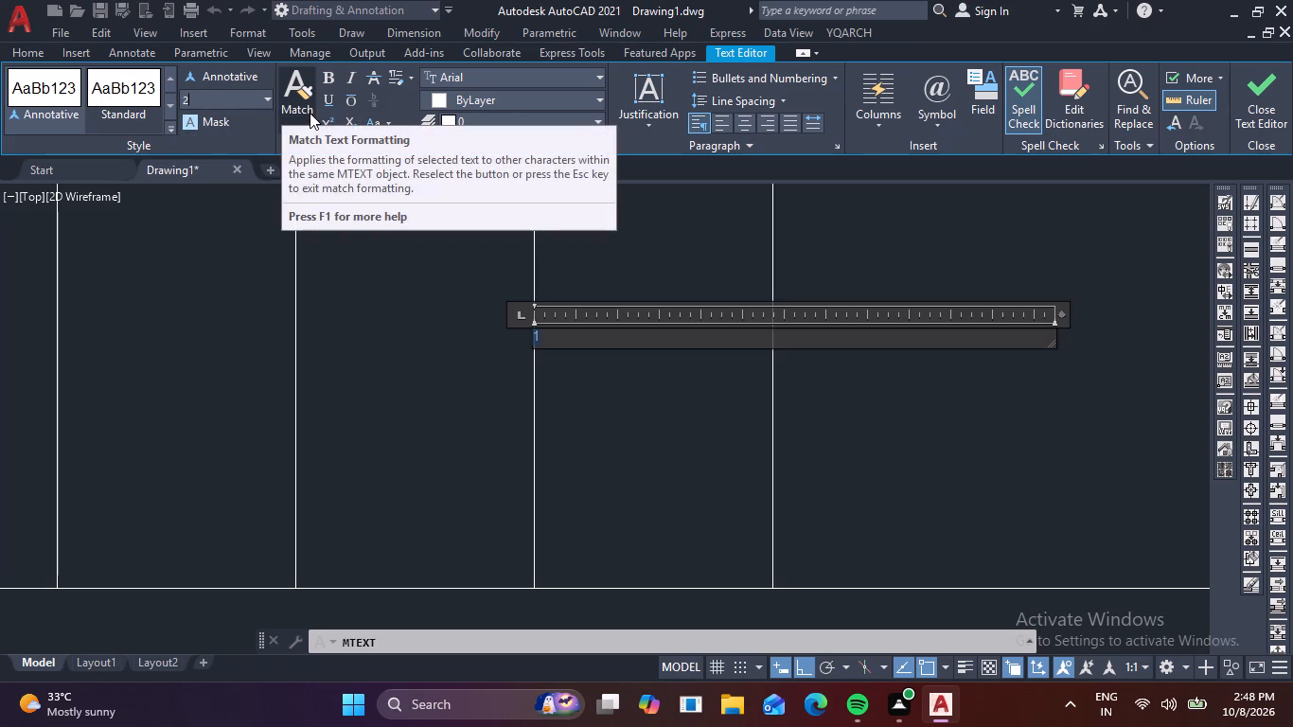
key(Return)
click(434, 289)
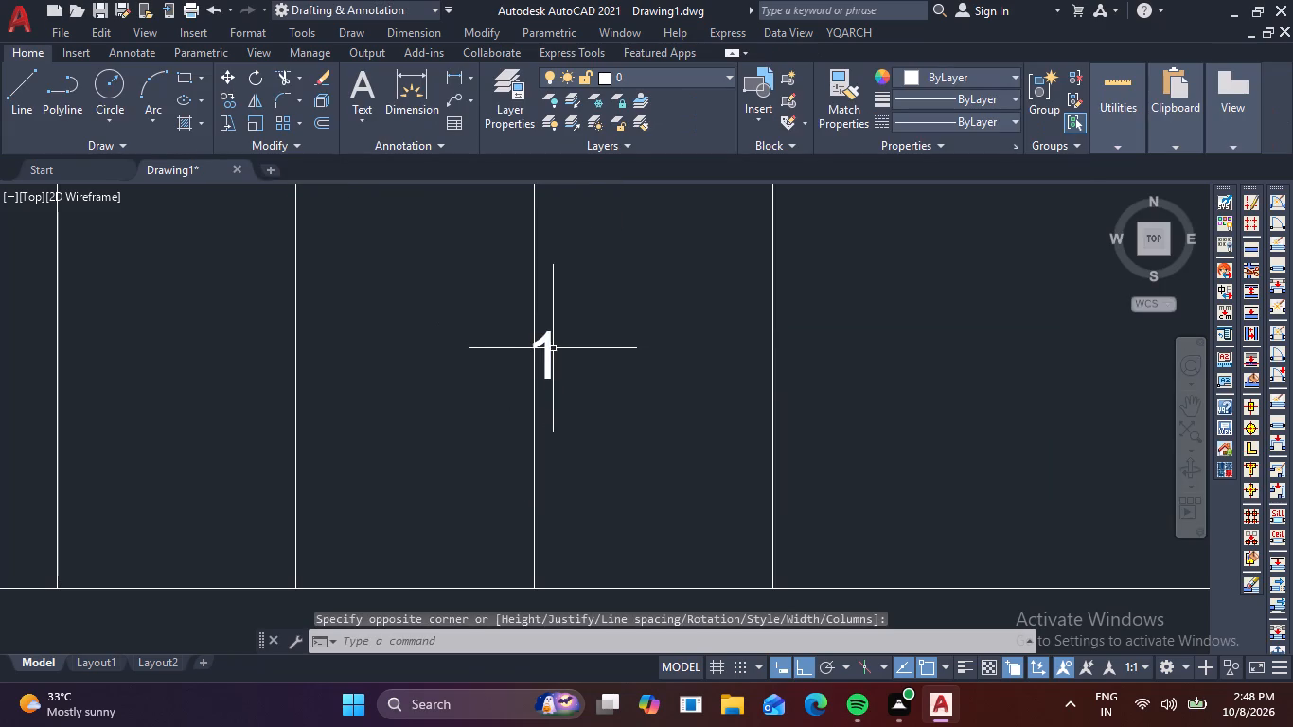
Move the number 1 with Ortho off to about the middle of the rightmost lower tread's width.
click(546, 347)
text(m)
key(space)
drag(548, 347, 556, 352)
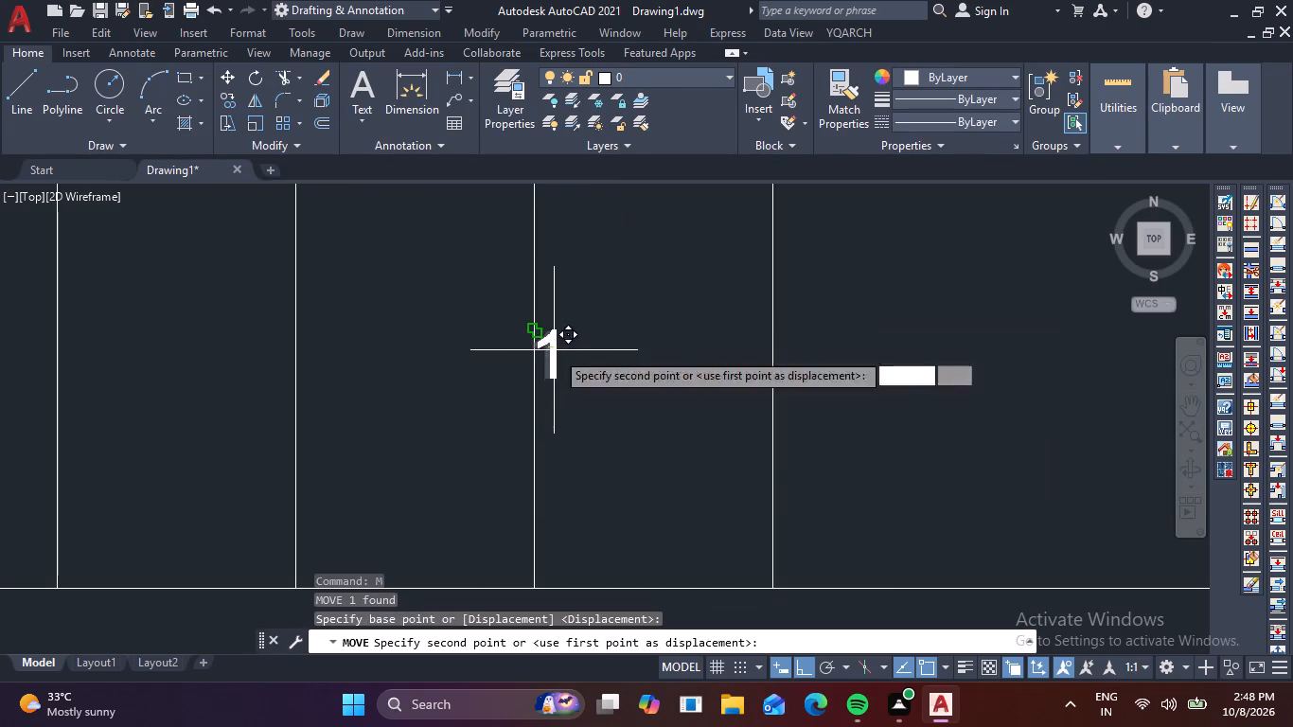
drag(556, 352, 664, 452)
key(F8)
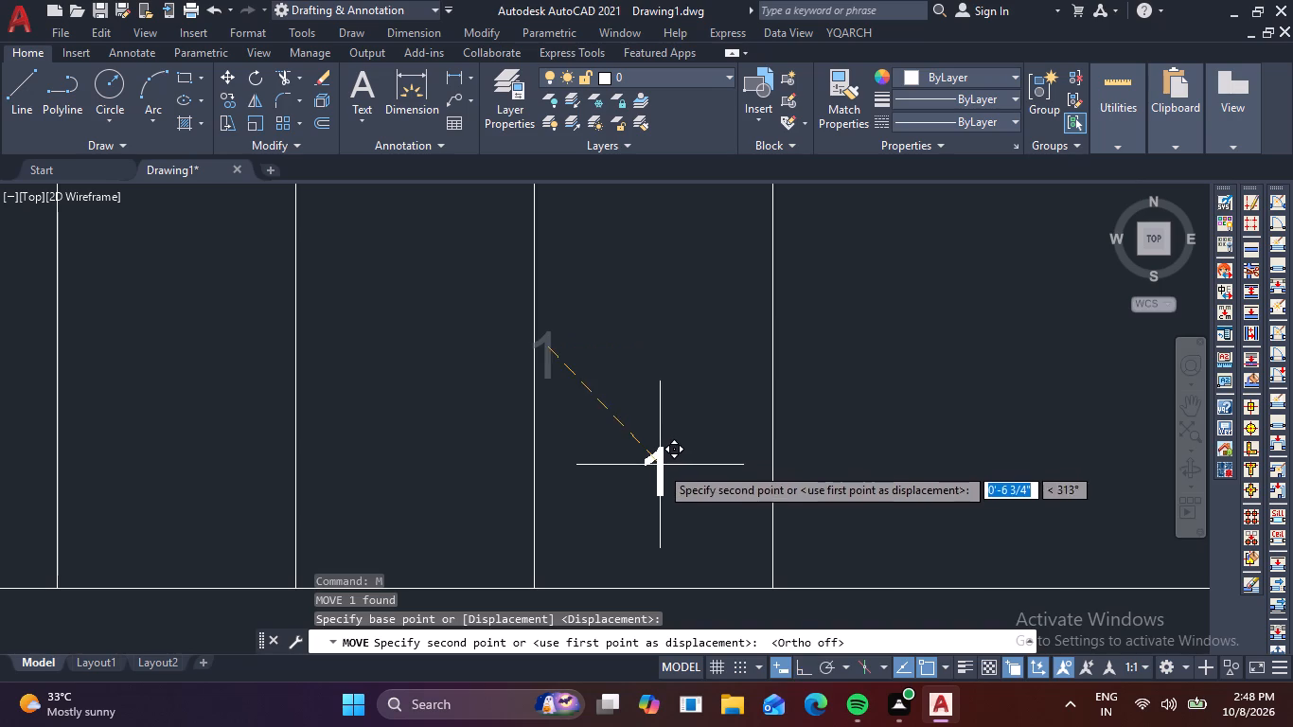
click(651, 389)
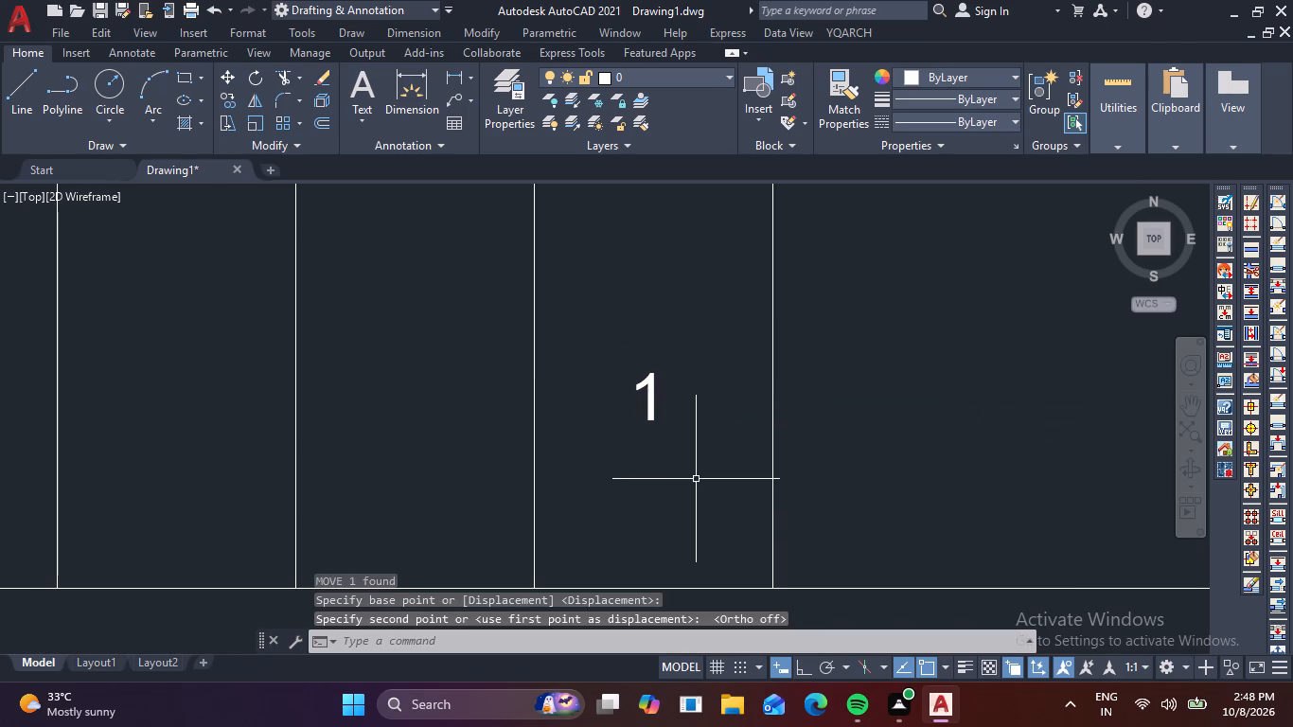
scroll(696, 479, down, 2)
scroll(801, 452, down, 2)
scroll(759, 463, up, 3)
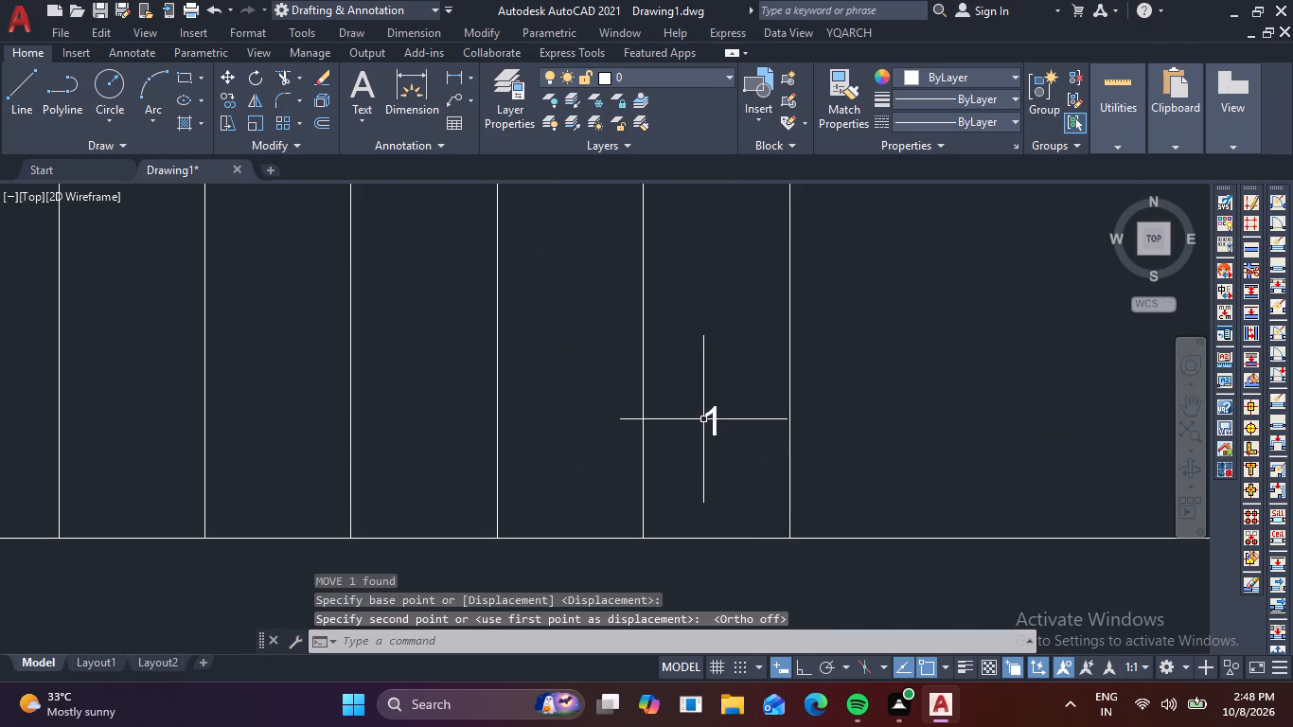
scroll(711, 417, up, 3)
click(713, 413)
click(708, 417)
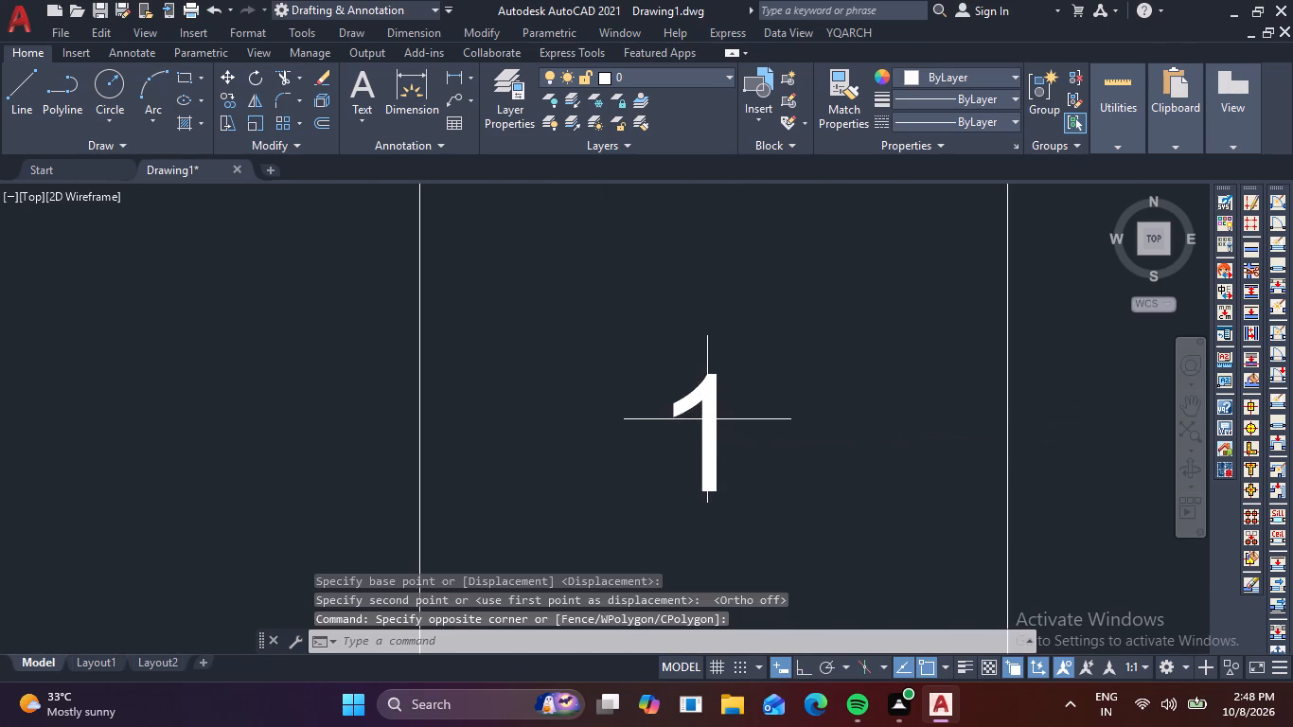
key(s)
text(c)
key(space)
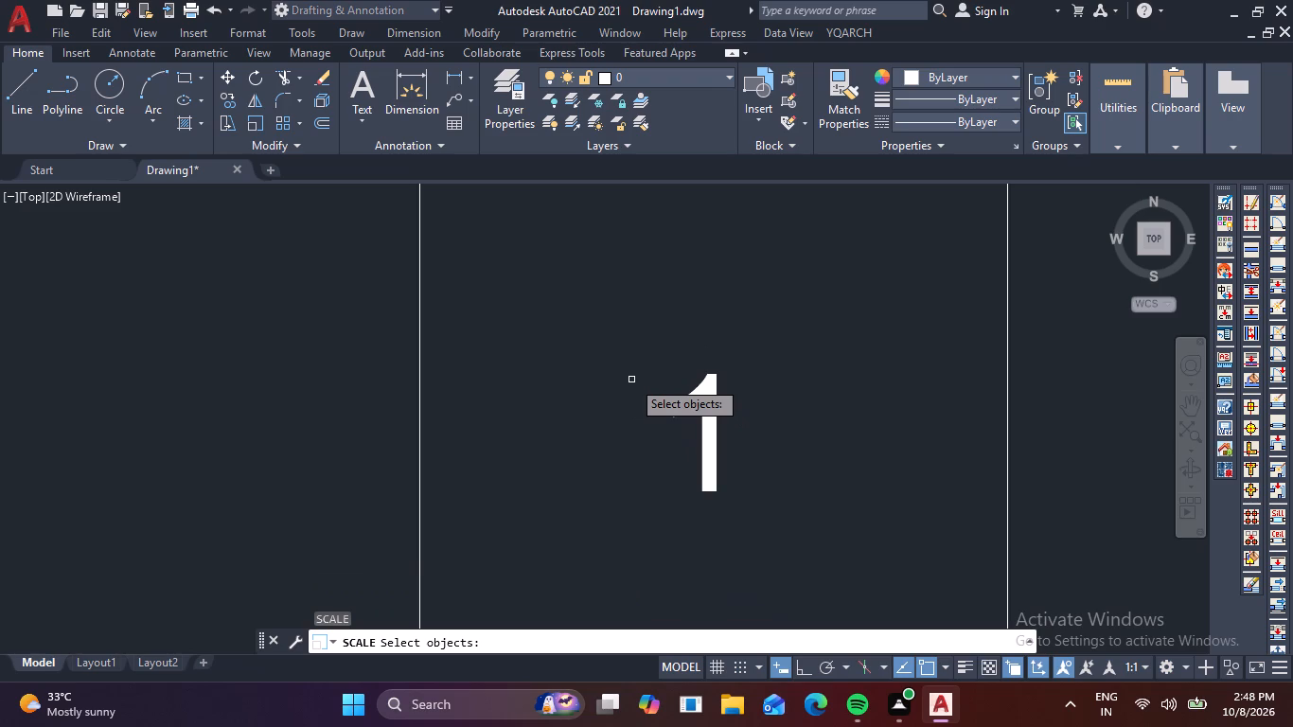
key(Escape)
Scale up the number 1 from its upper-left corner to roughly two and a half times its size.
click(713, 403)
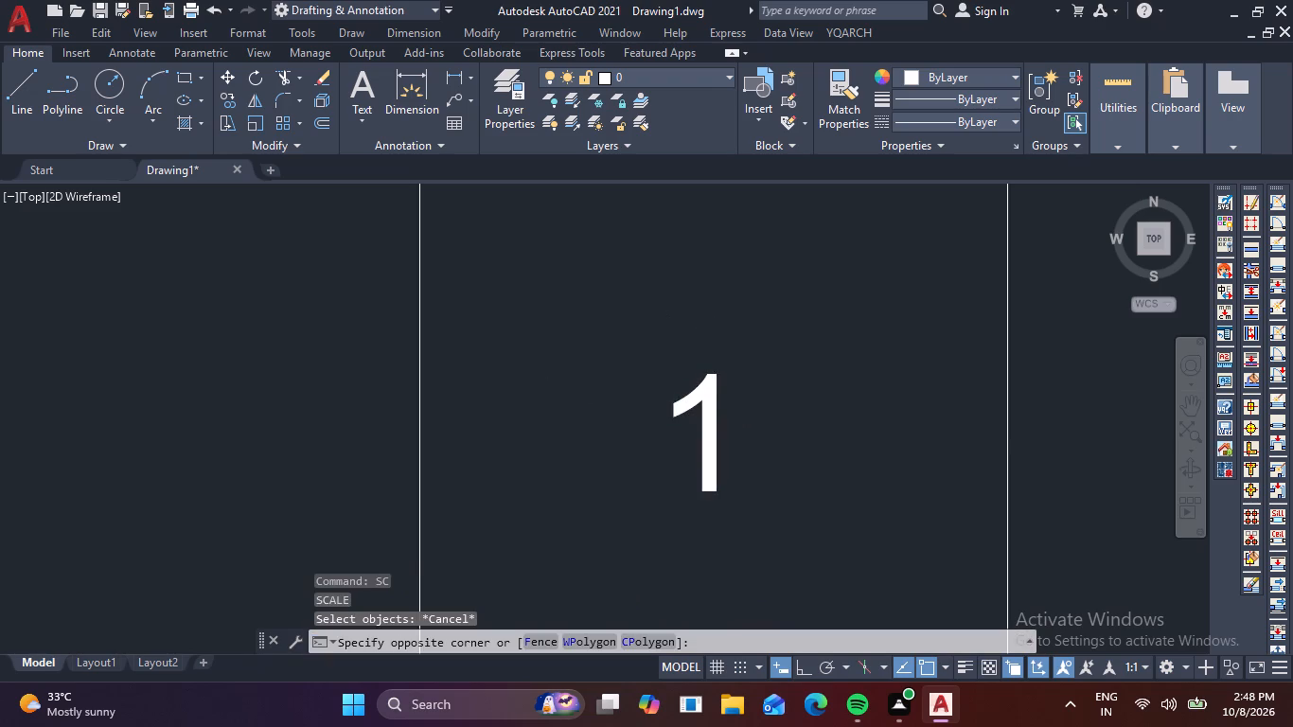
click(704, 393)
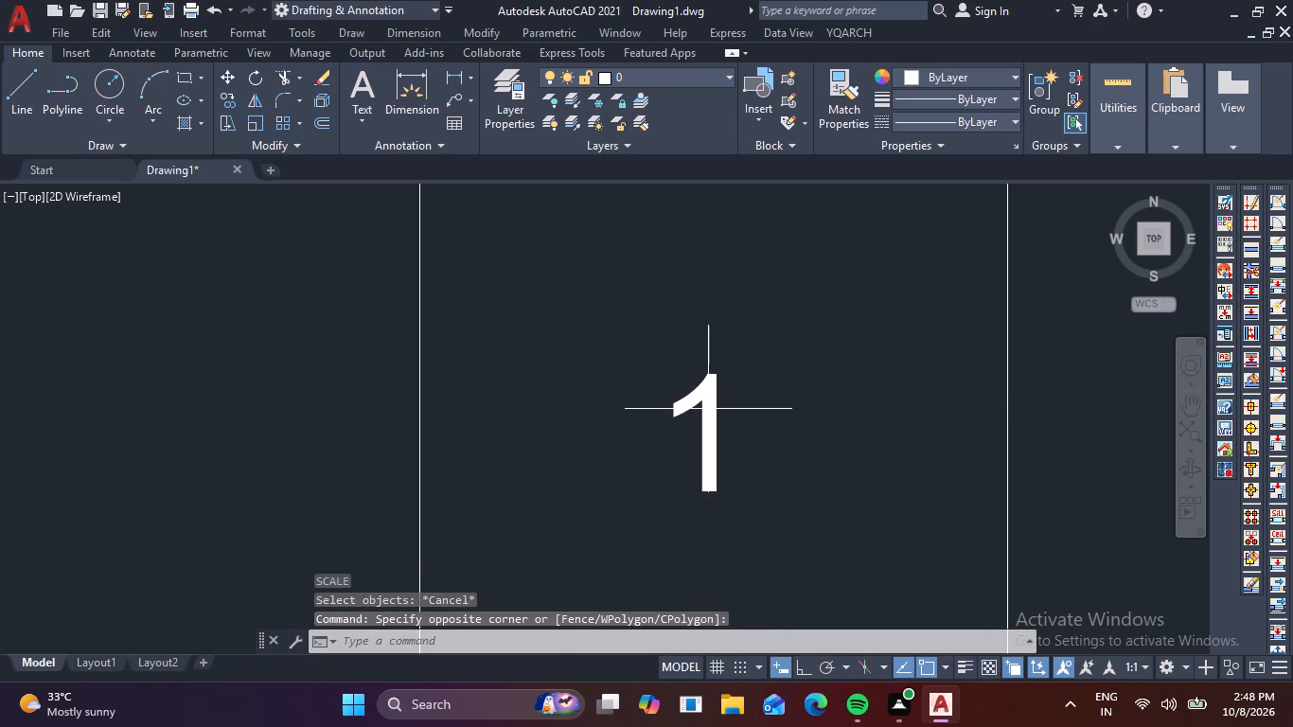
click(708, 410)
click(703, 426)
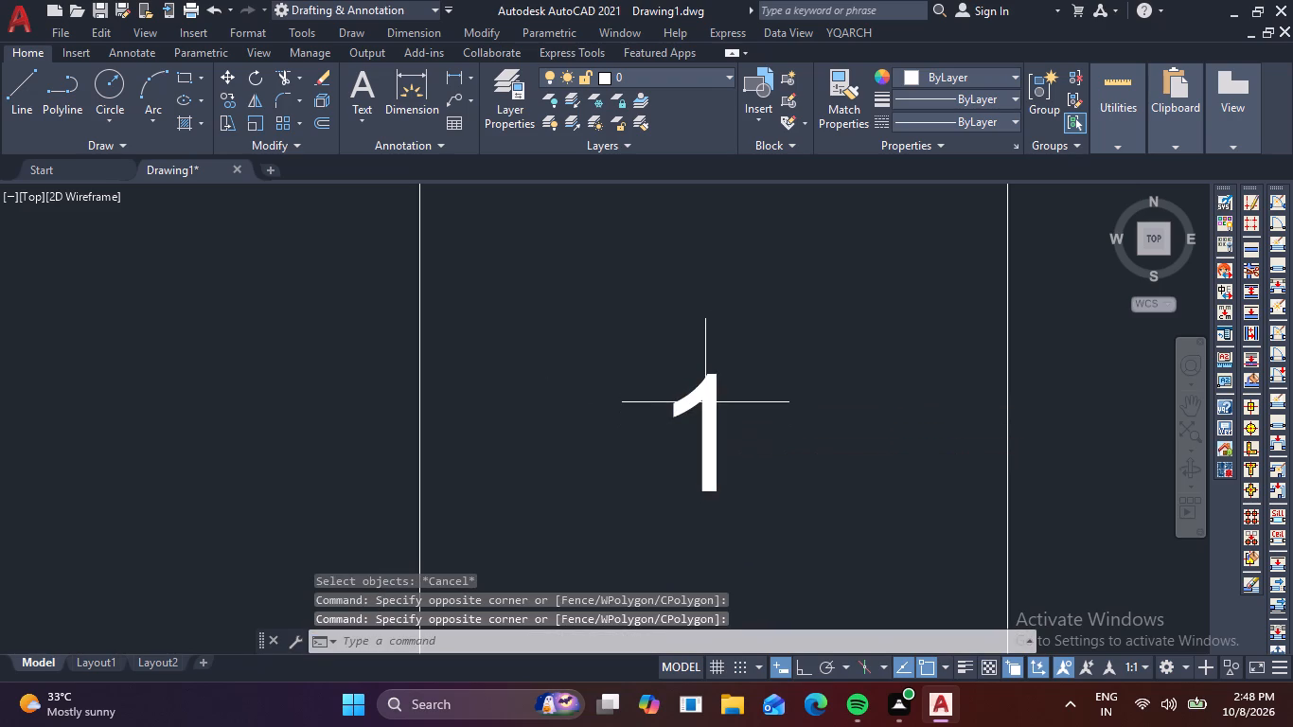
click(705, 401)
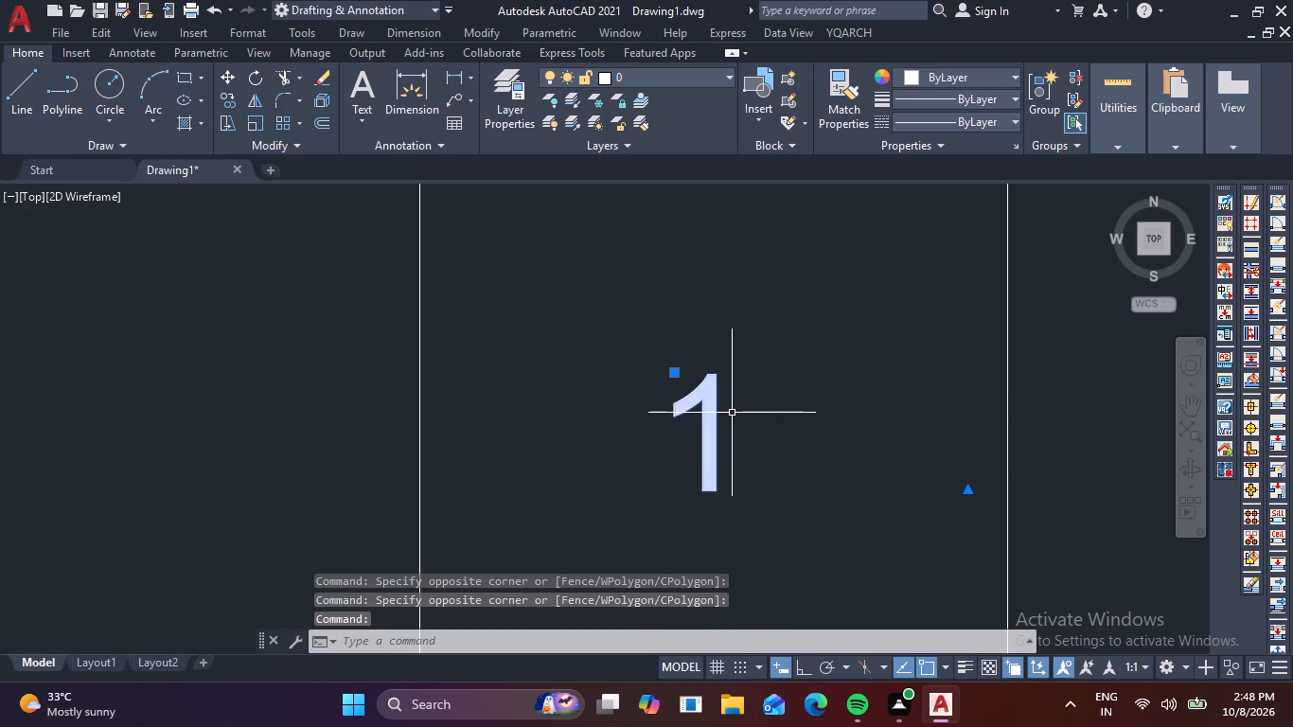
text(sc)
key(space)
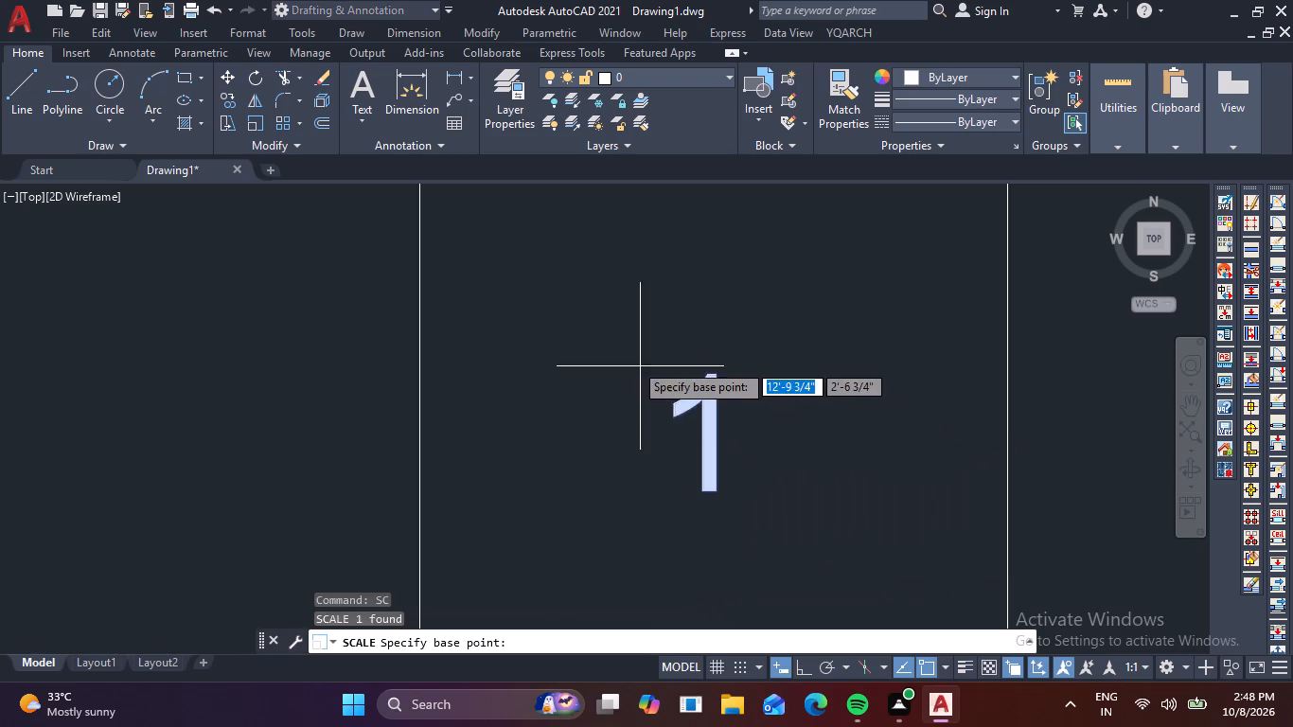
click(673, 378)
scroll(1142, 441, down, 3)
middle_drag(1142, 442, 904, 376)
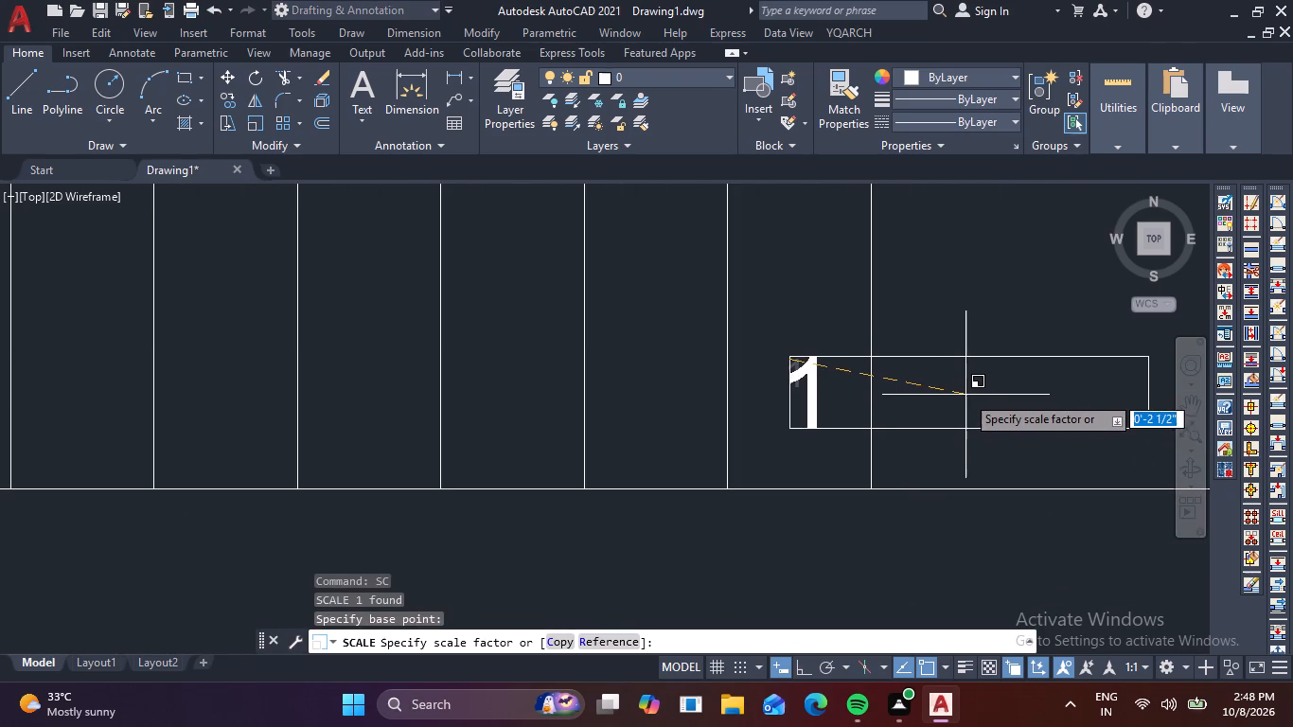
click(985, 405)
scroll(954, 362, down, 4)
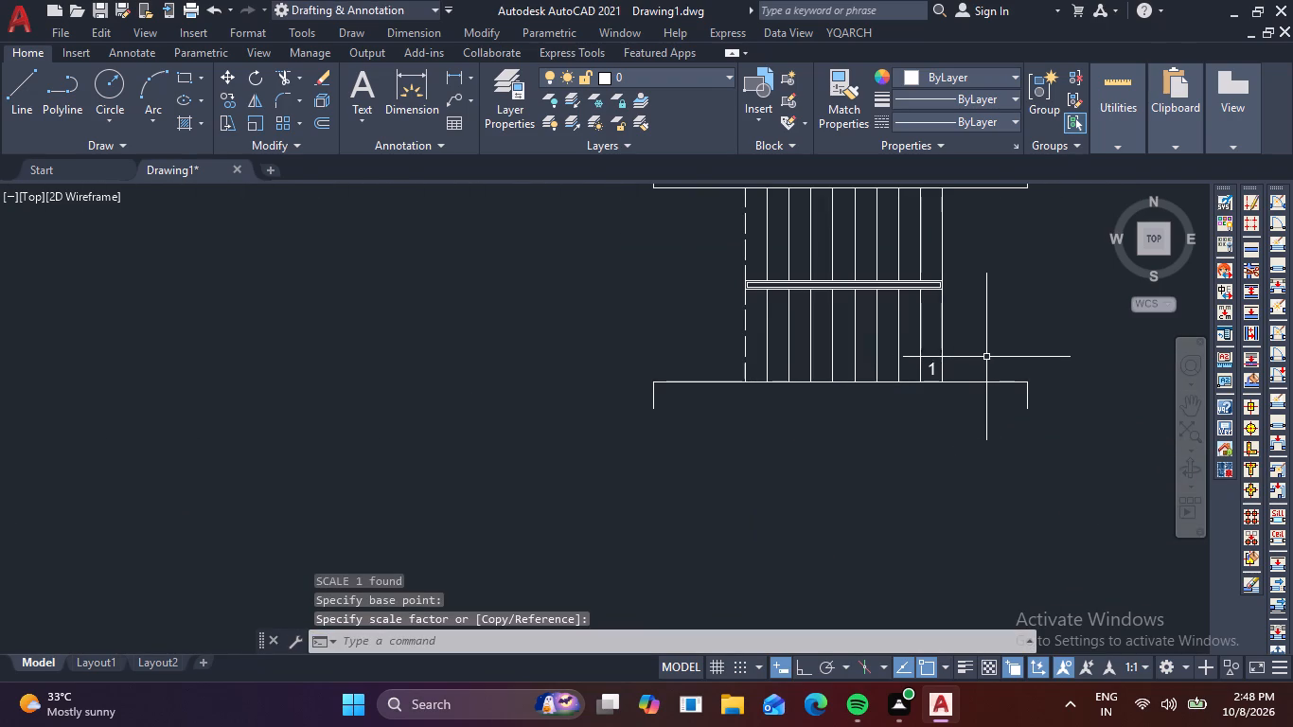
Move the number 1 slightly left to center it in the rightmost tread of the lower flight.
scroll(974, 377, up, 4)
scroll(852, 362, up, 1)
middle_drag(853, 362, 866, 365)
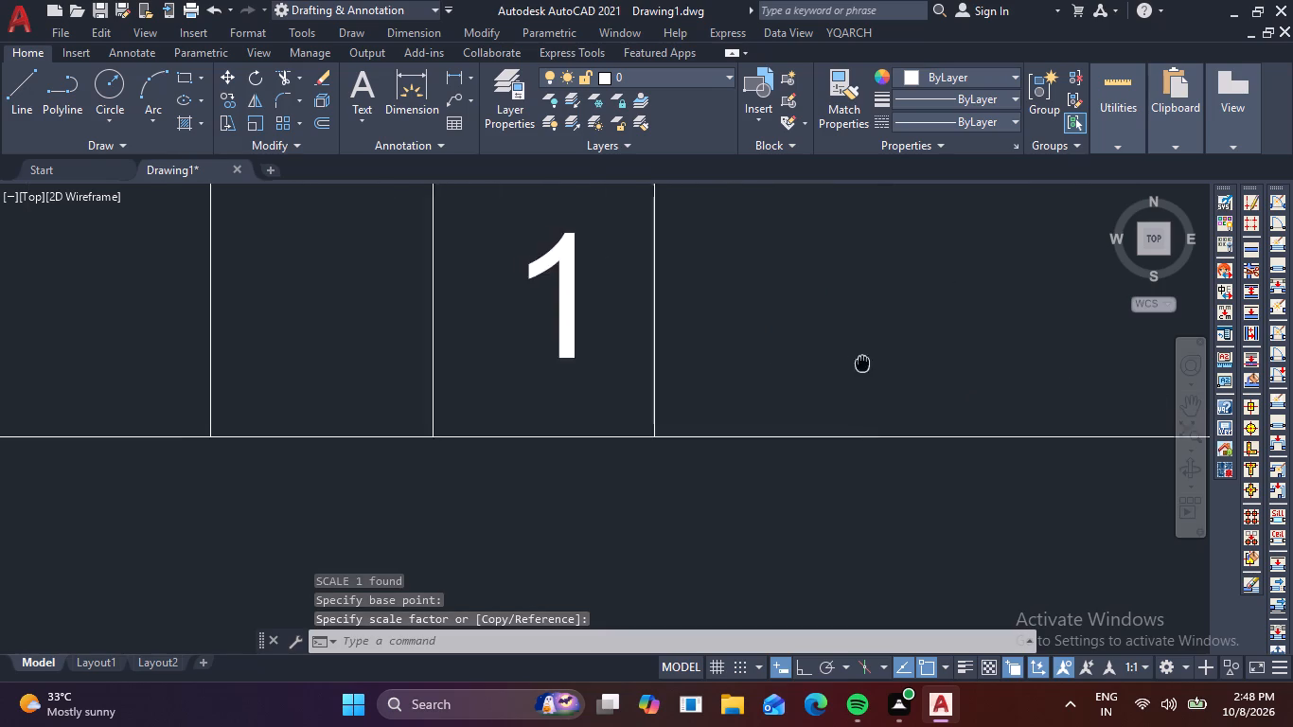
middle_drag(866, 365, 1065, 446)
click(767, 382)
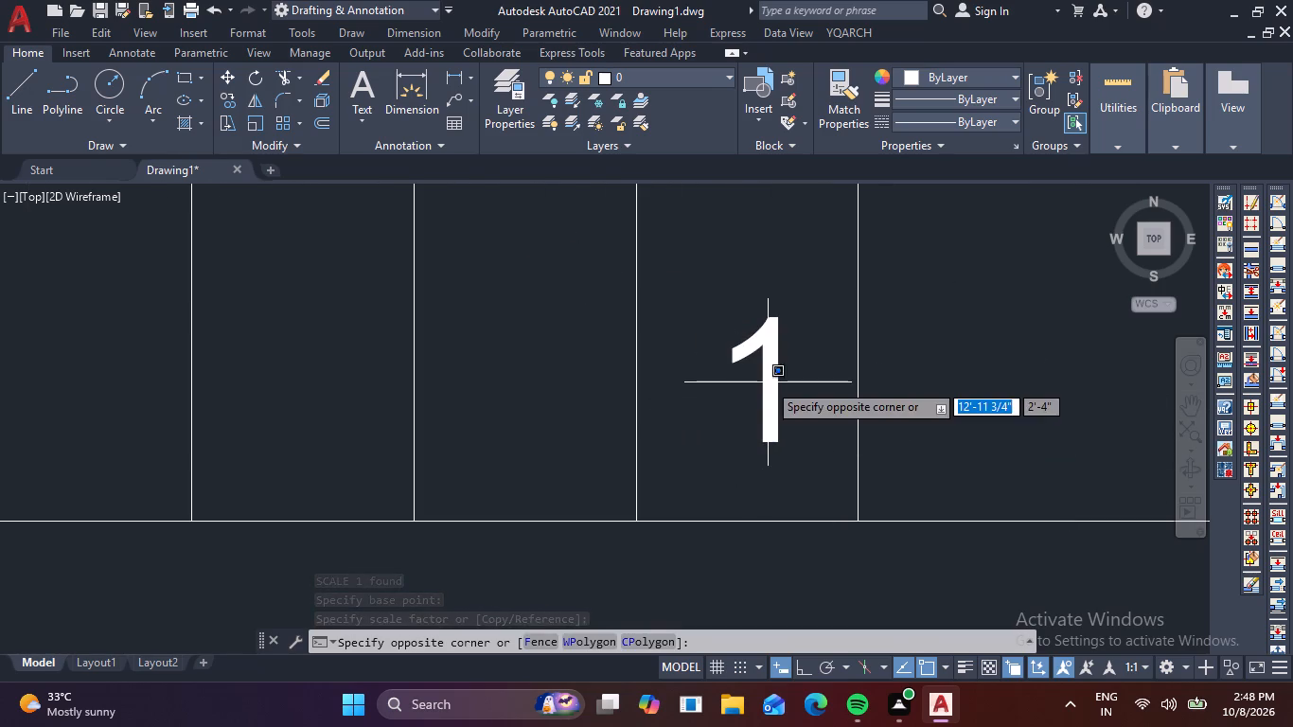
click(764, 371)
click(770, 366)
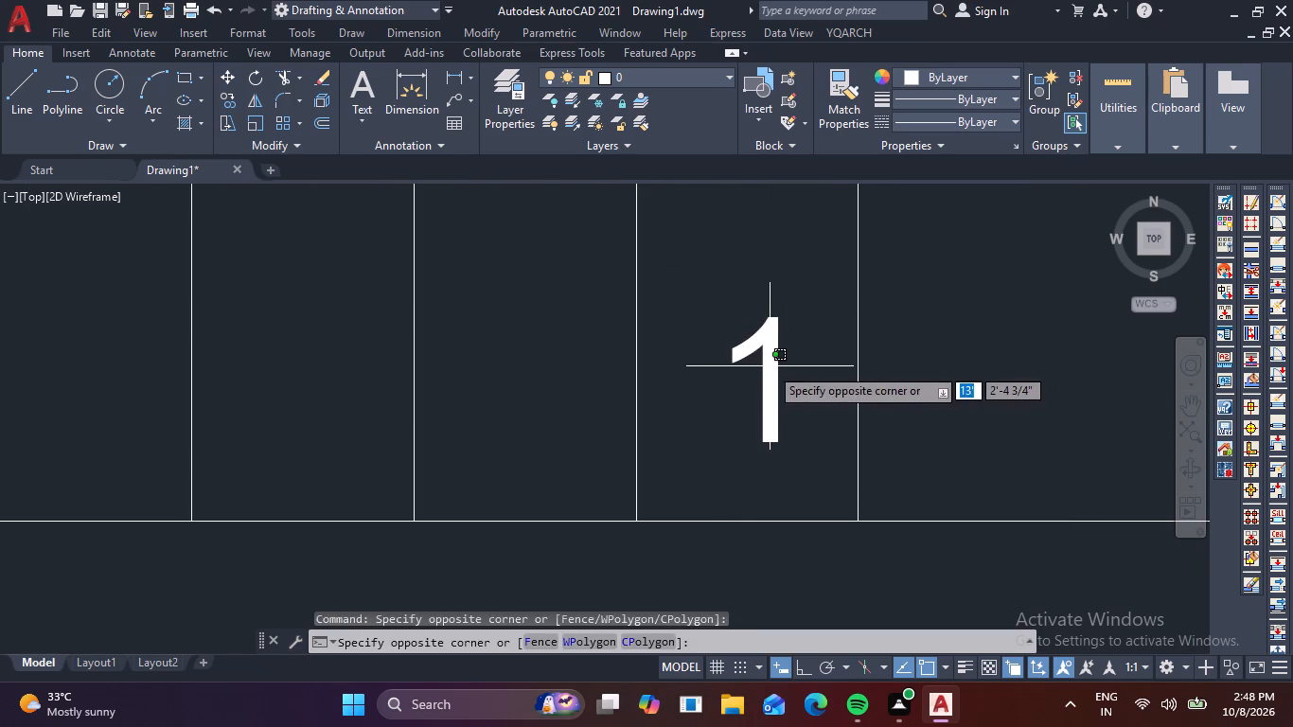
click(759, 354)
key(m)
key(space)
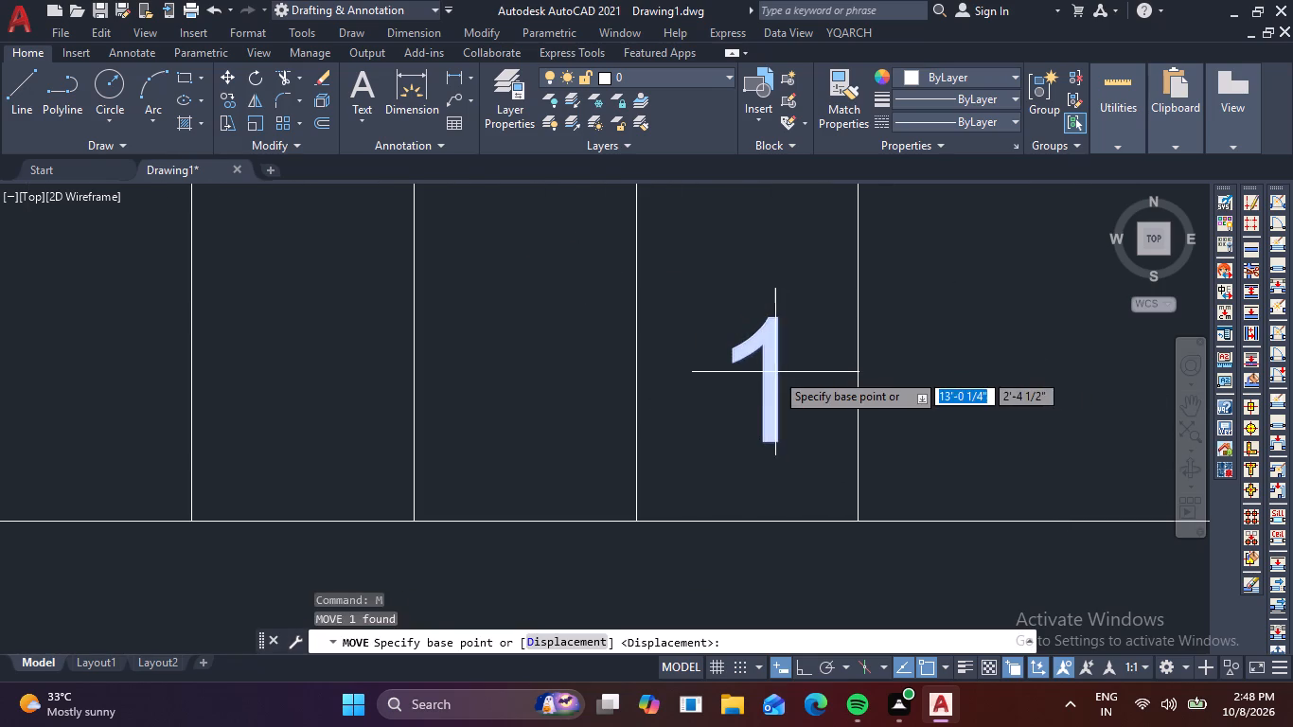
click(772, 372)
click(748, 378)
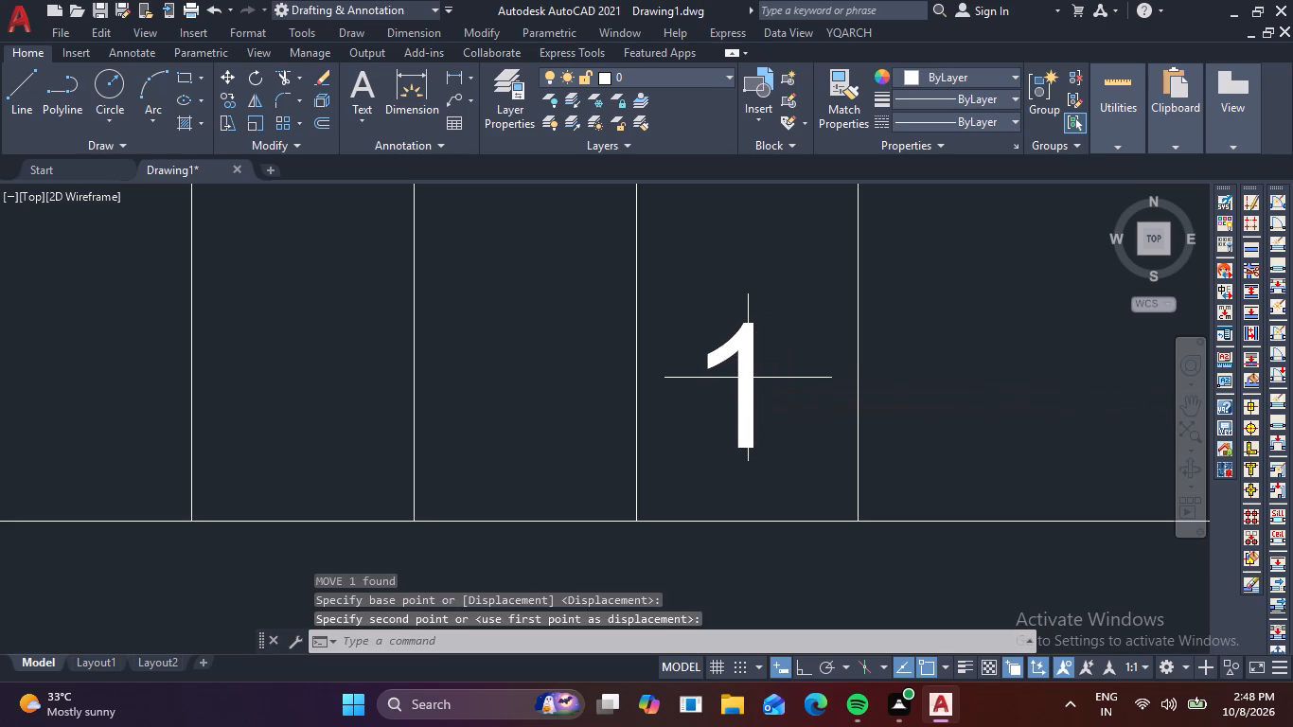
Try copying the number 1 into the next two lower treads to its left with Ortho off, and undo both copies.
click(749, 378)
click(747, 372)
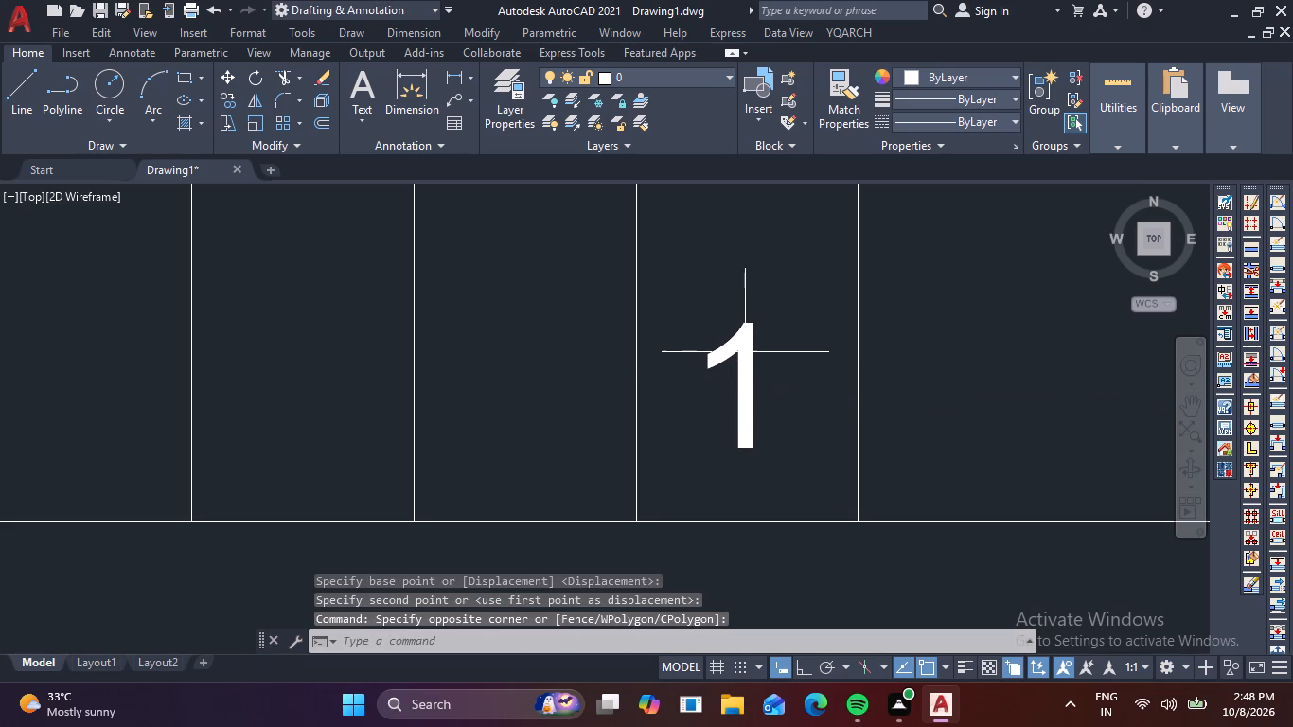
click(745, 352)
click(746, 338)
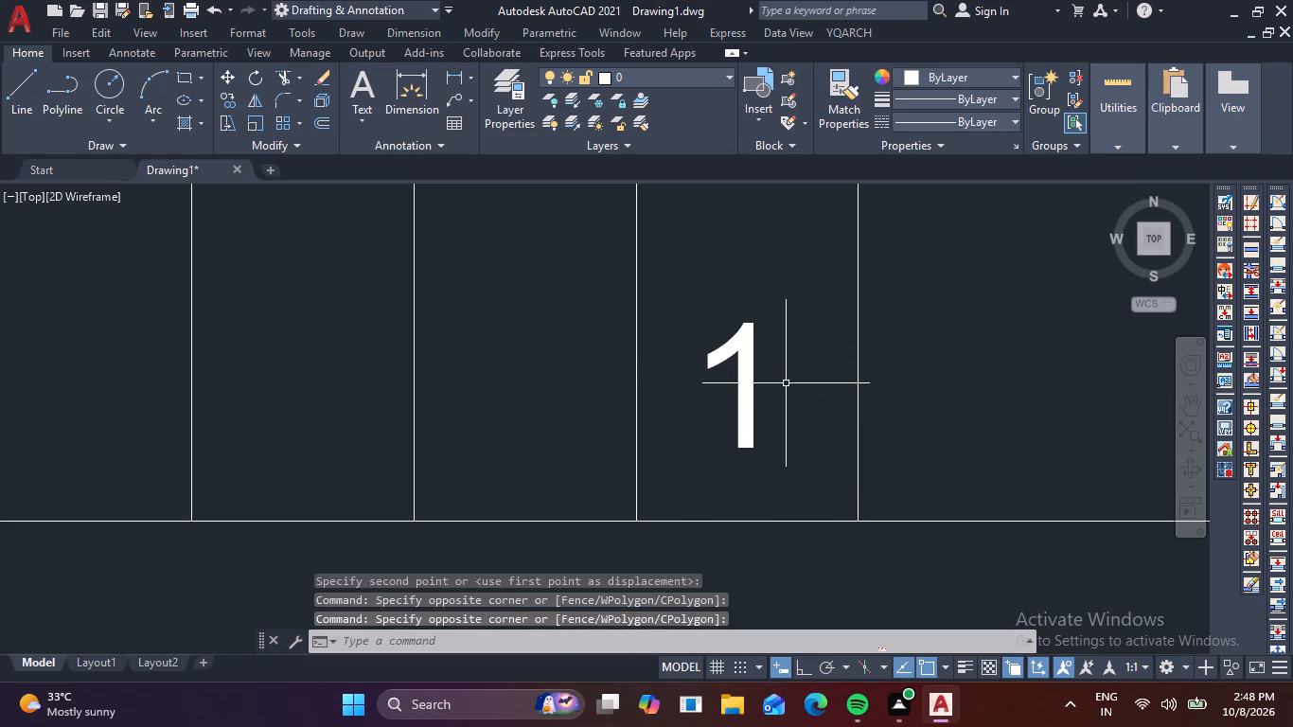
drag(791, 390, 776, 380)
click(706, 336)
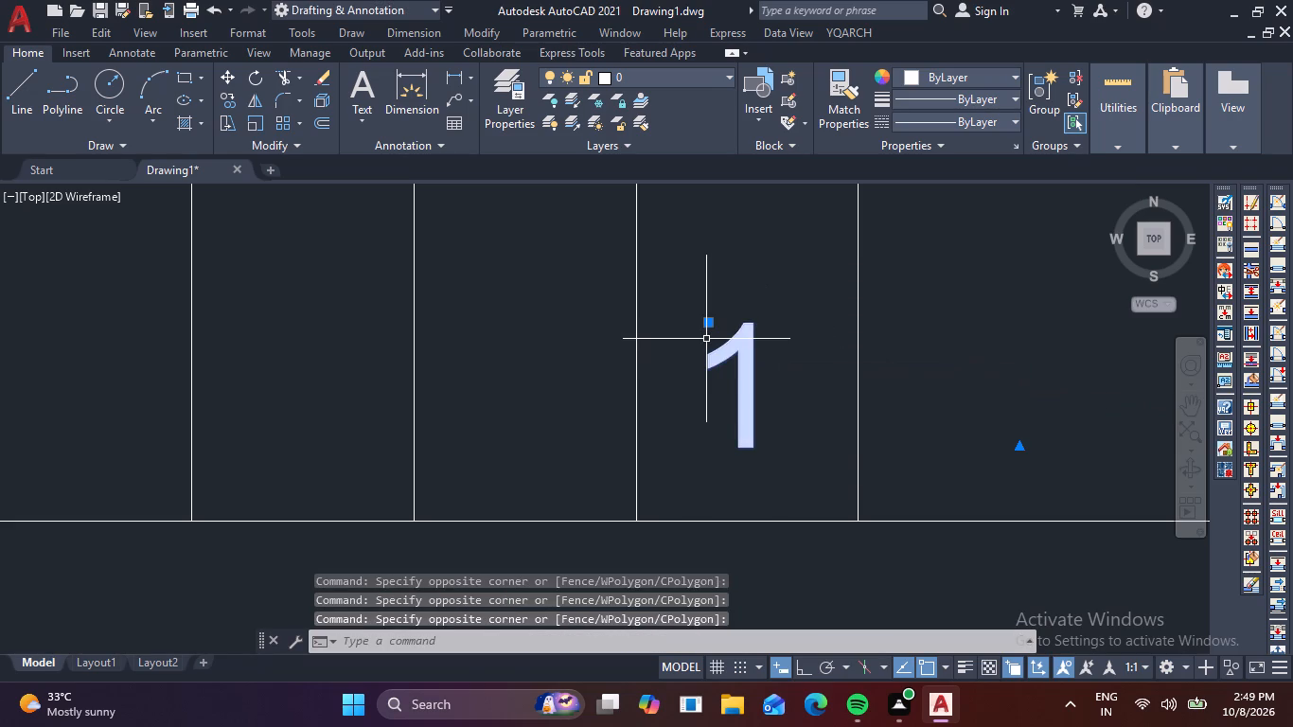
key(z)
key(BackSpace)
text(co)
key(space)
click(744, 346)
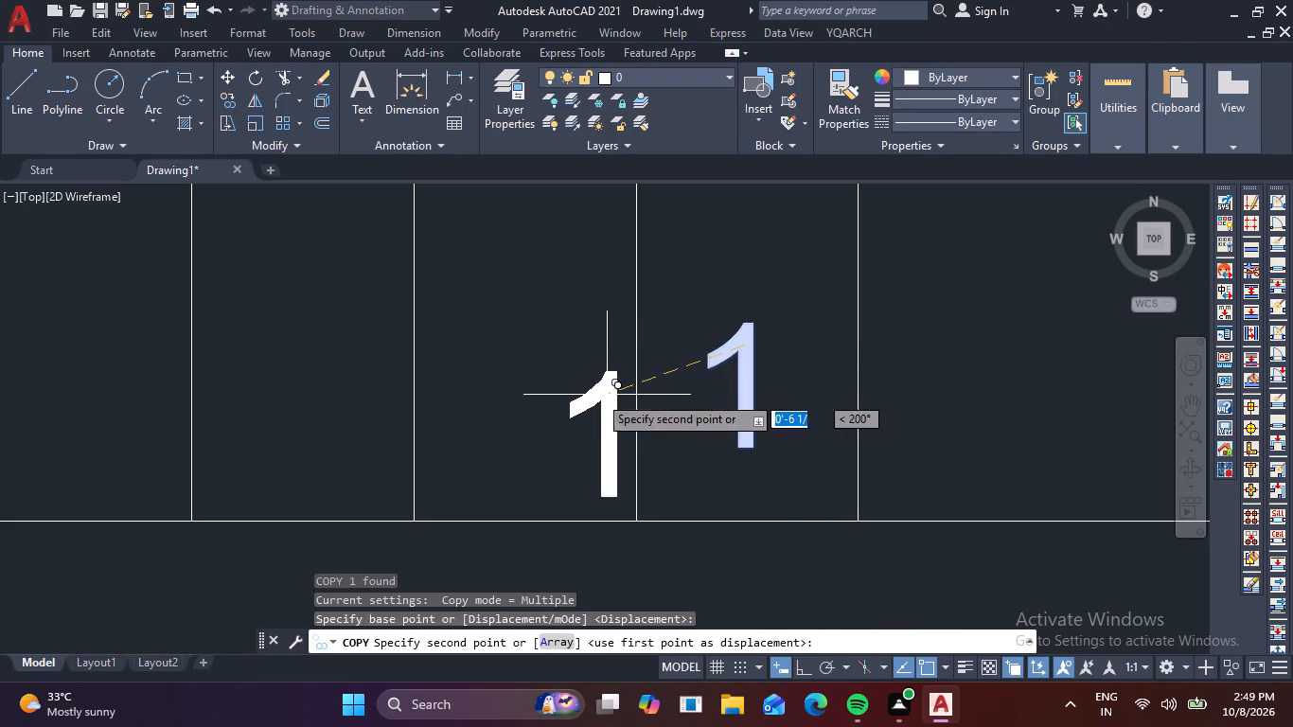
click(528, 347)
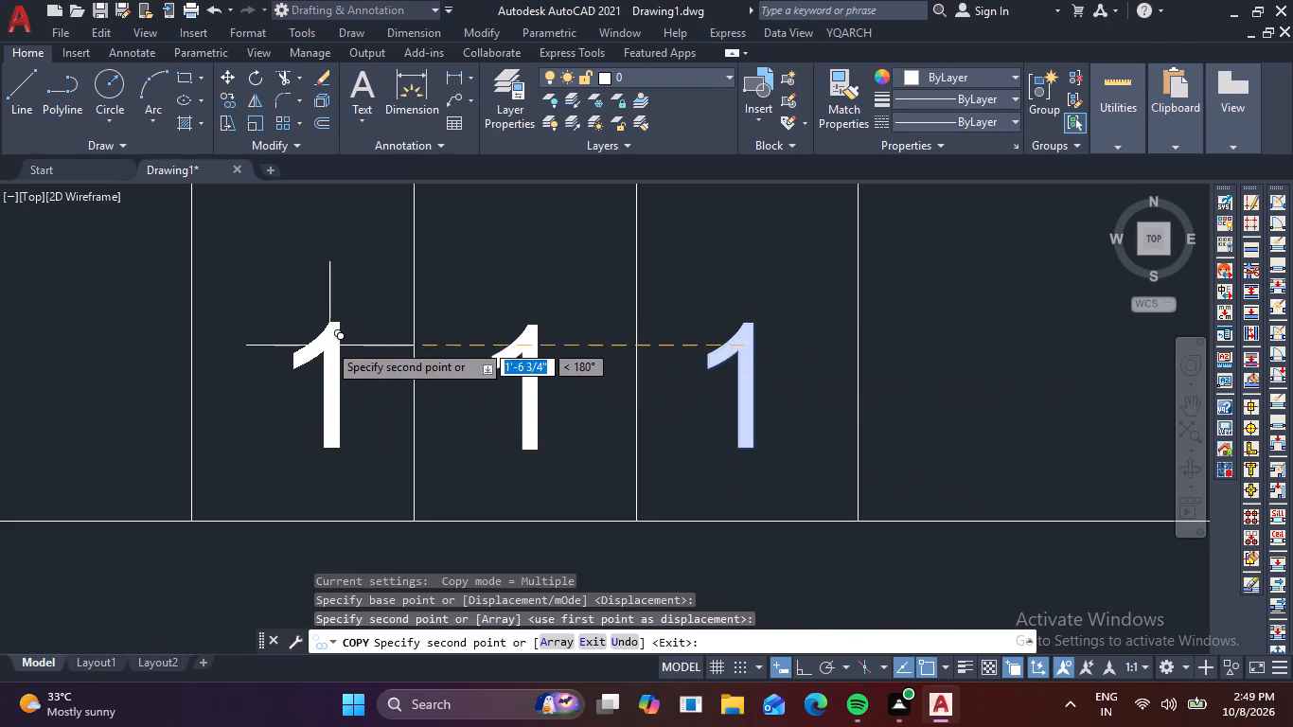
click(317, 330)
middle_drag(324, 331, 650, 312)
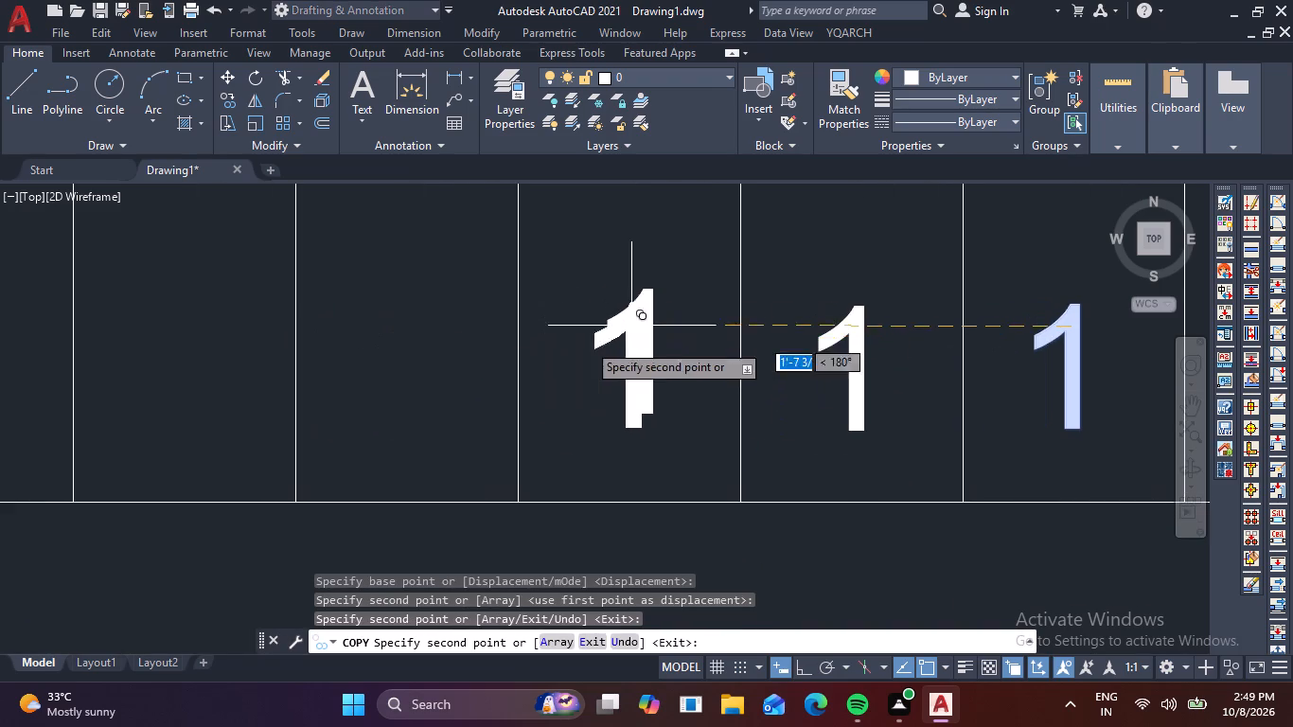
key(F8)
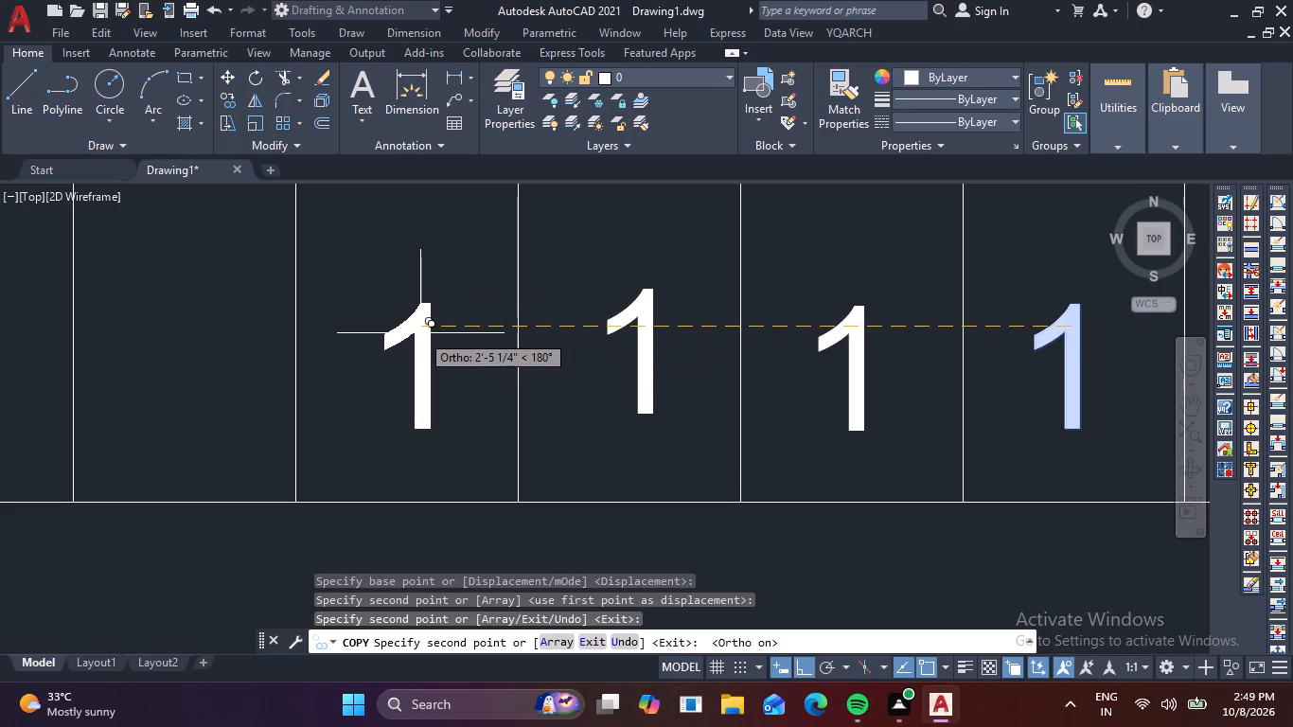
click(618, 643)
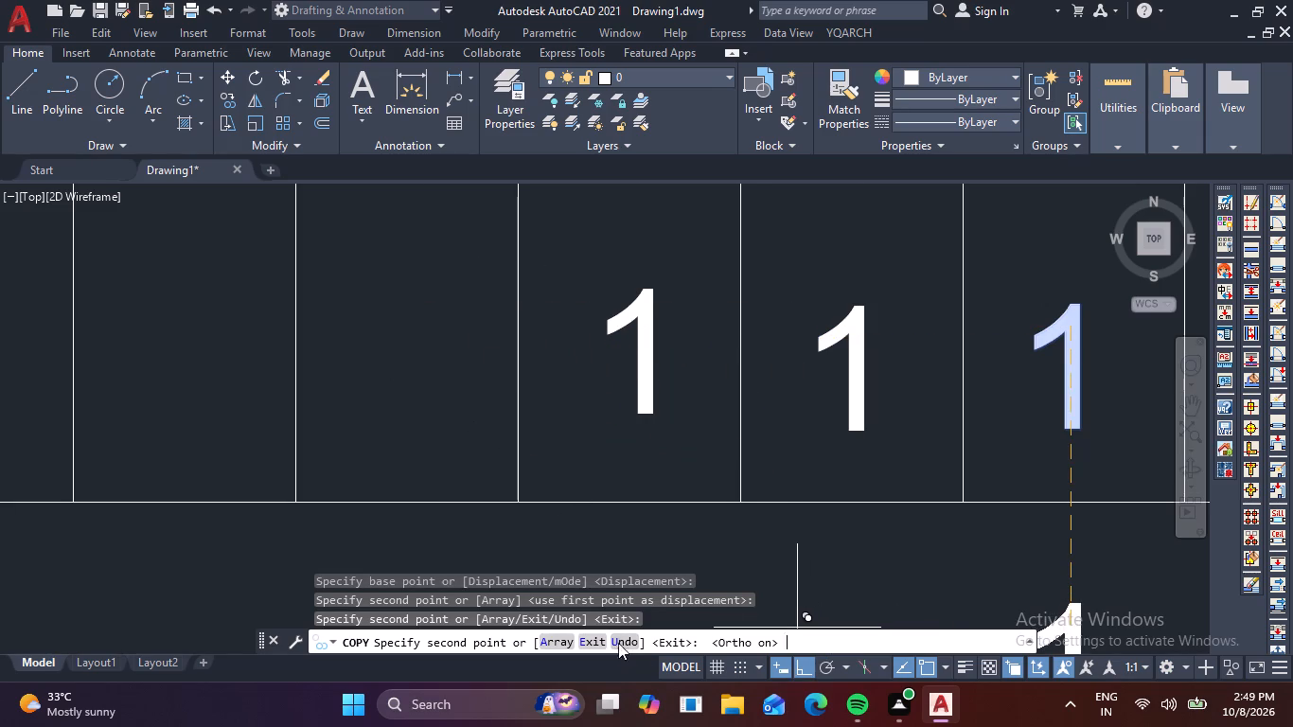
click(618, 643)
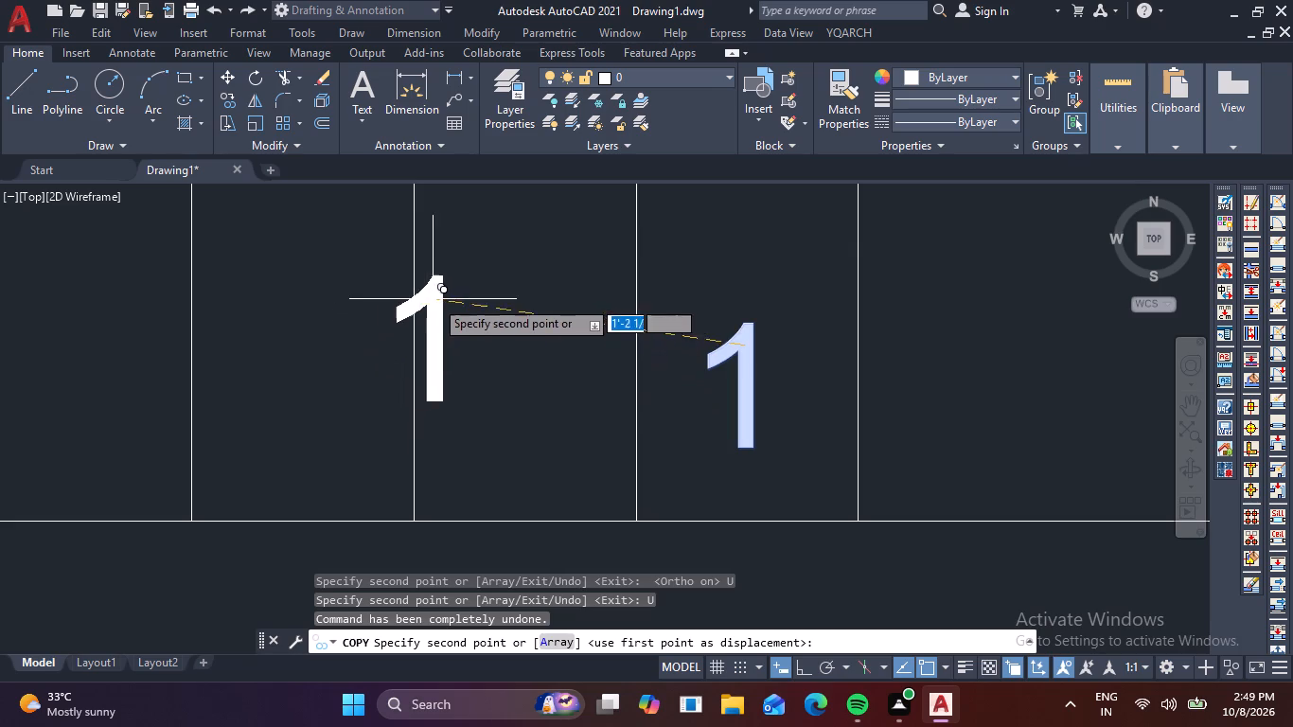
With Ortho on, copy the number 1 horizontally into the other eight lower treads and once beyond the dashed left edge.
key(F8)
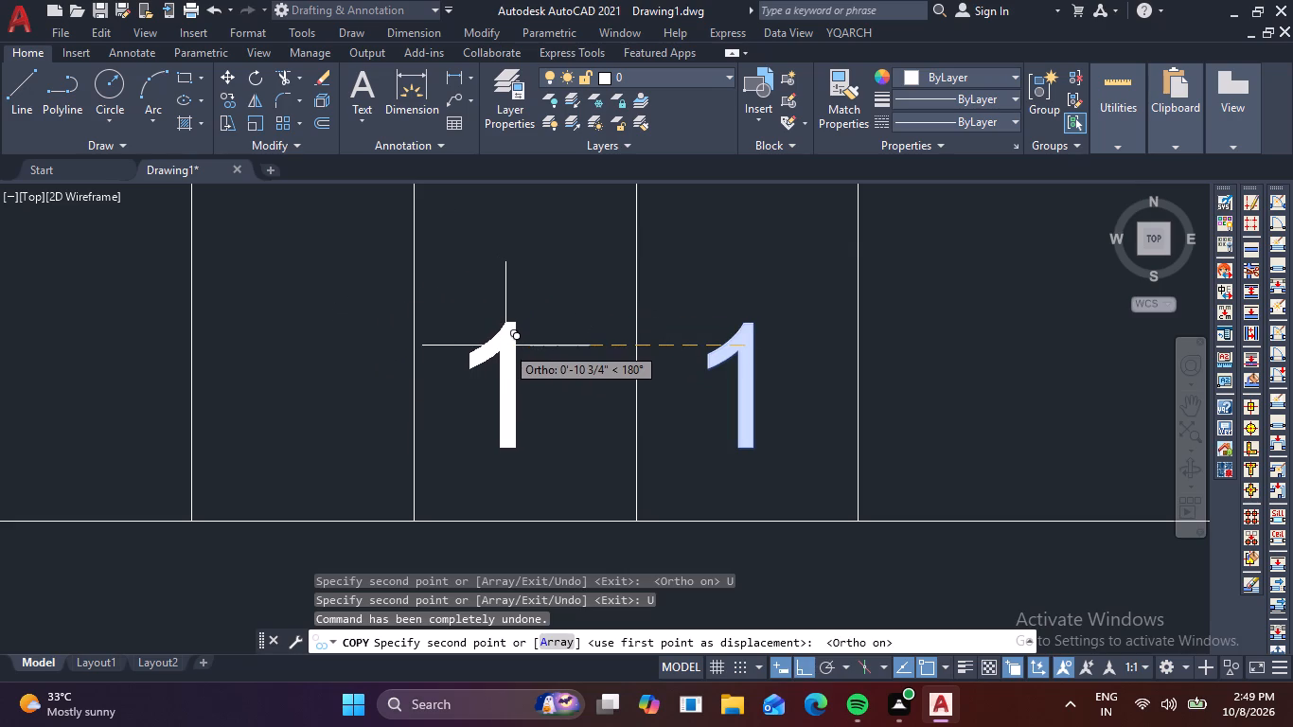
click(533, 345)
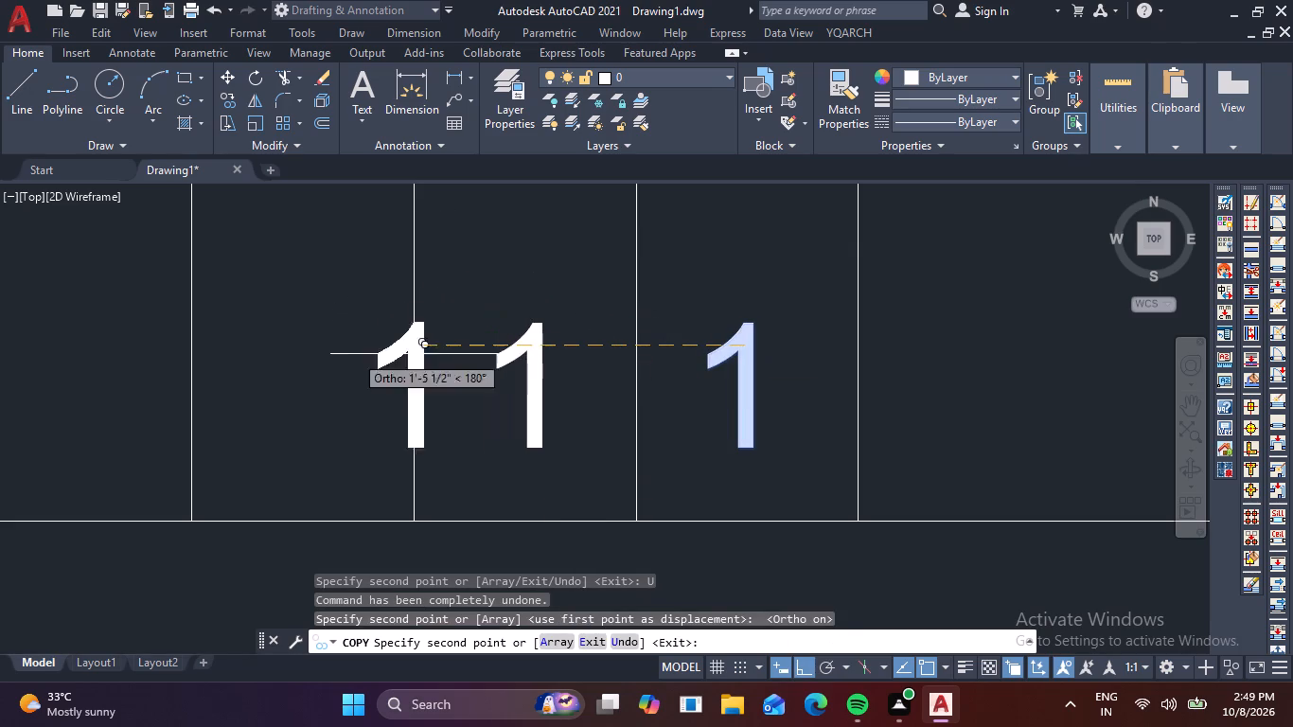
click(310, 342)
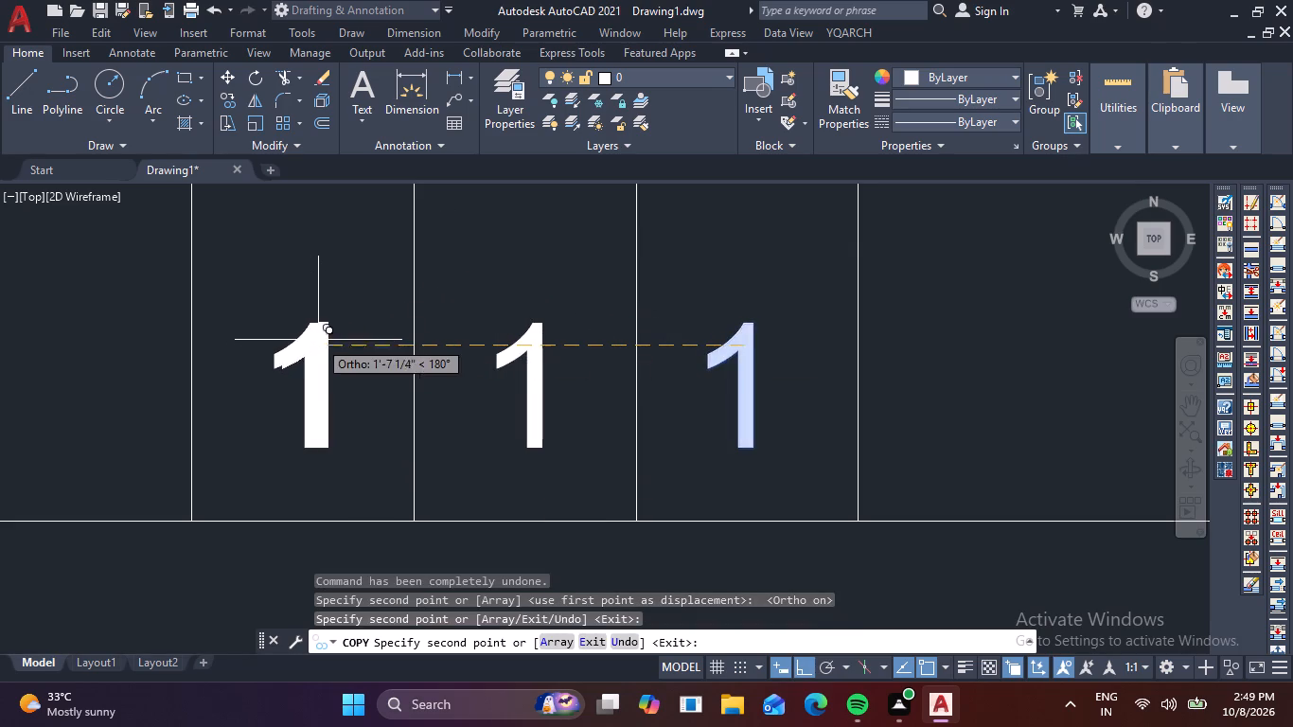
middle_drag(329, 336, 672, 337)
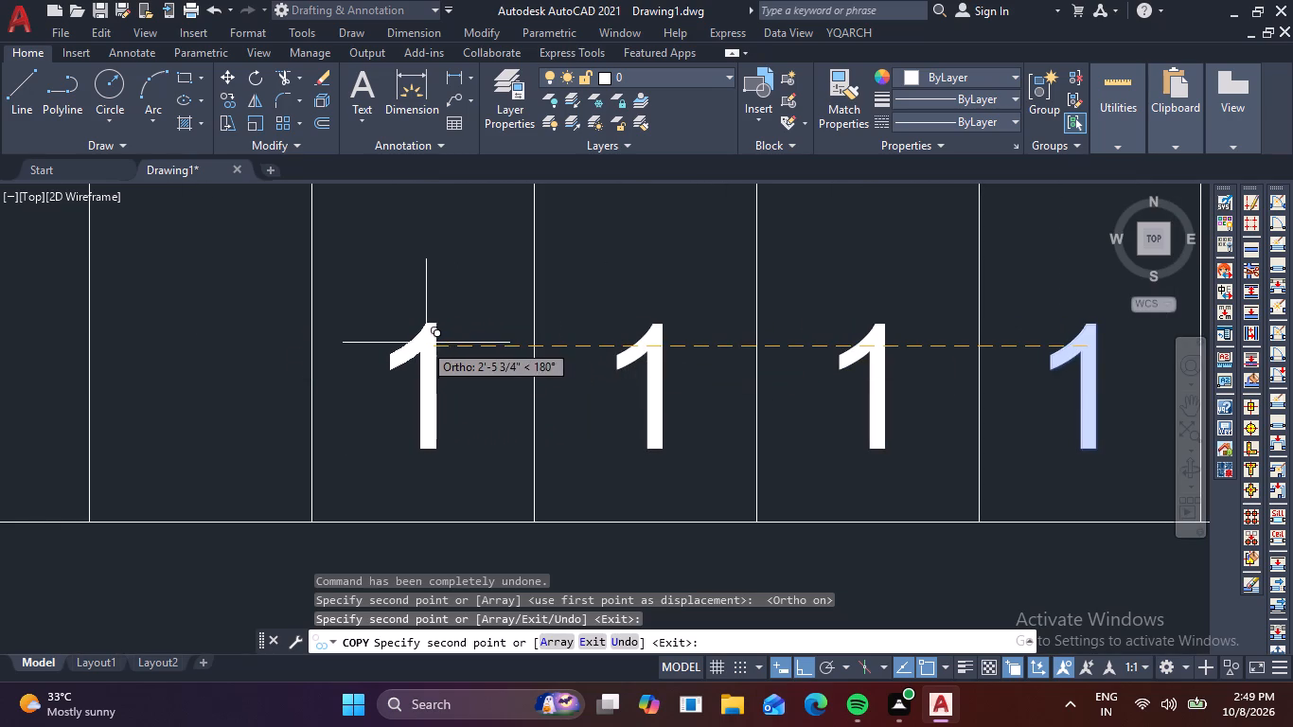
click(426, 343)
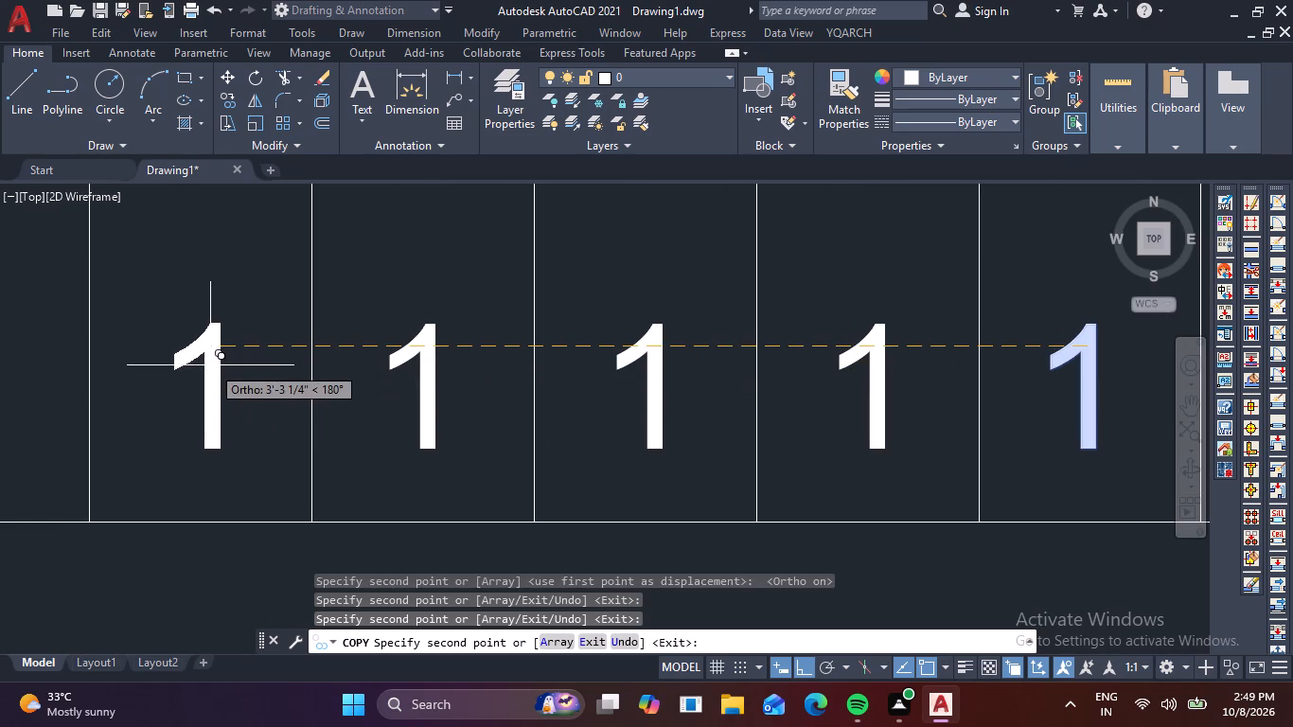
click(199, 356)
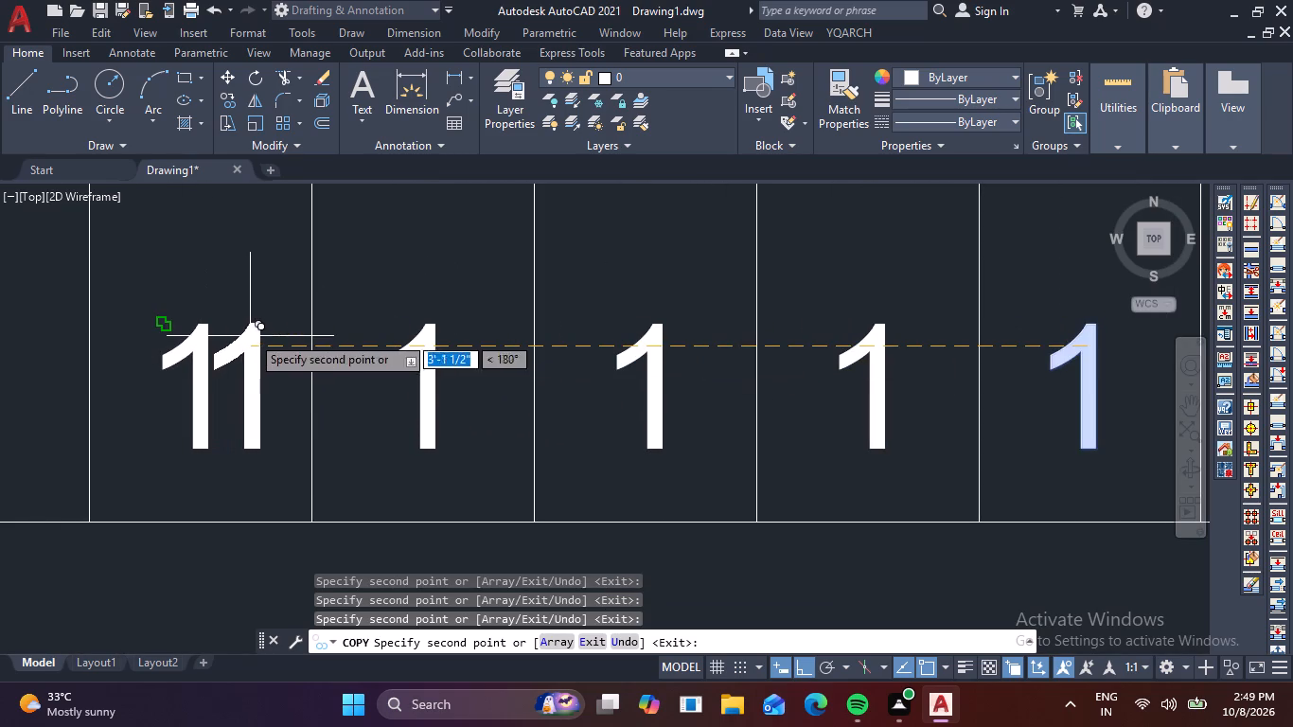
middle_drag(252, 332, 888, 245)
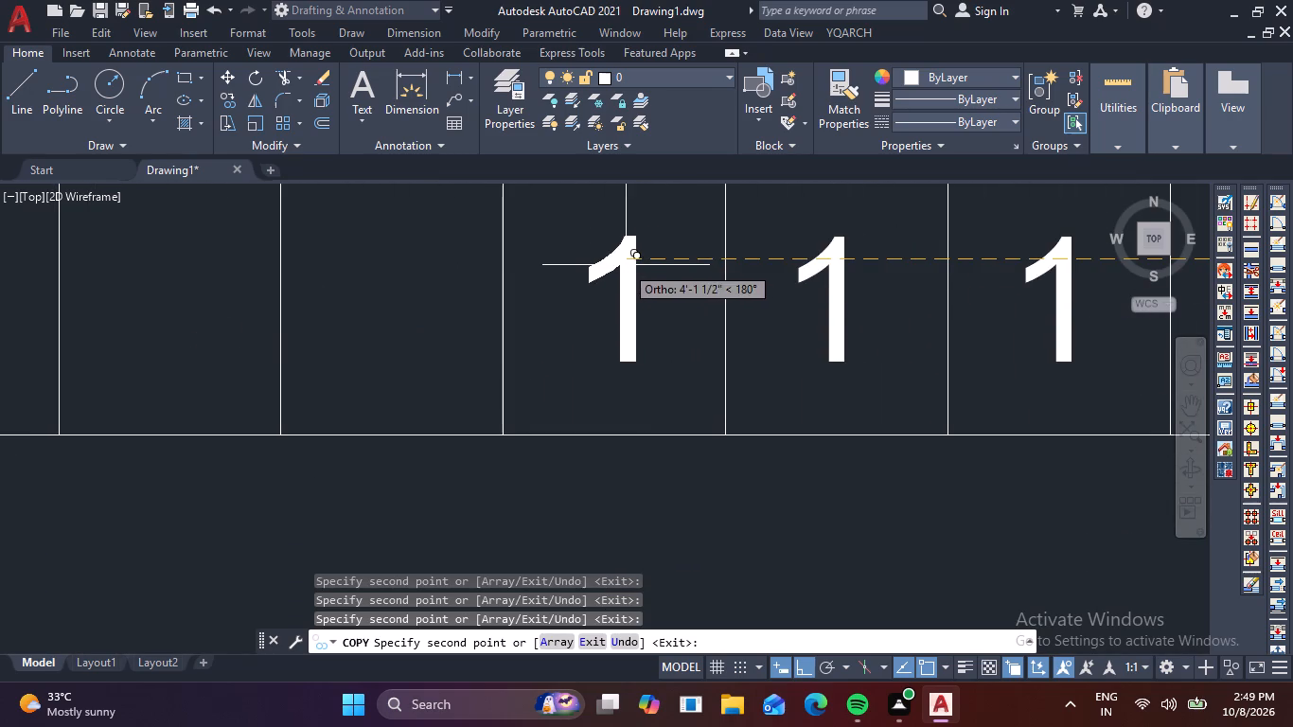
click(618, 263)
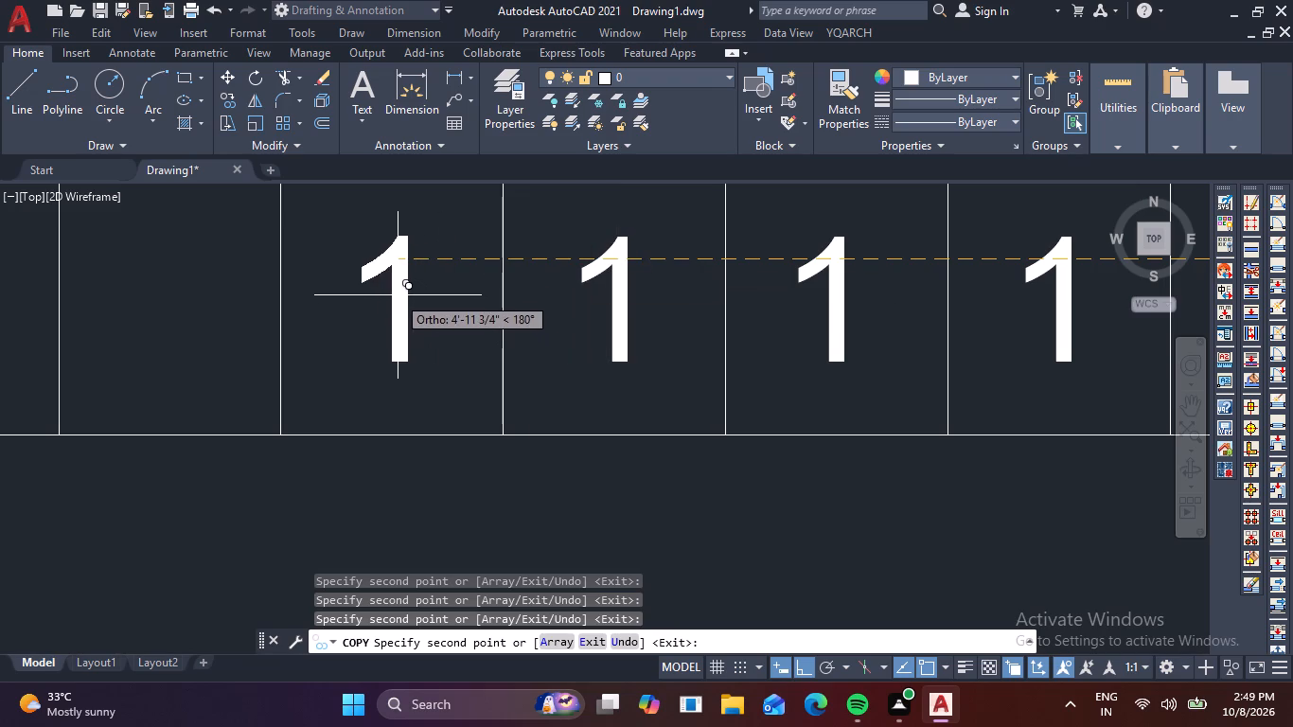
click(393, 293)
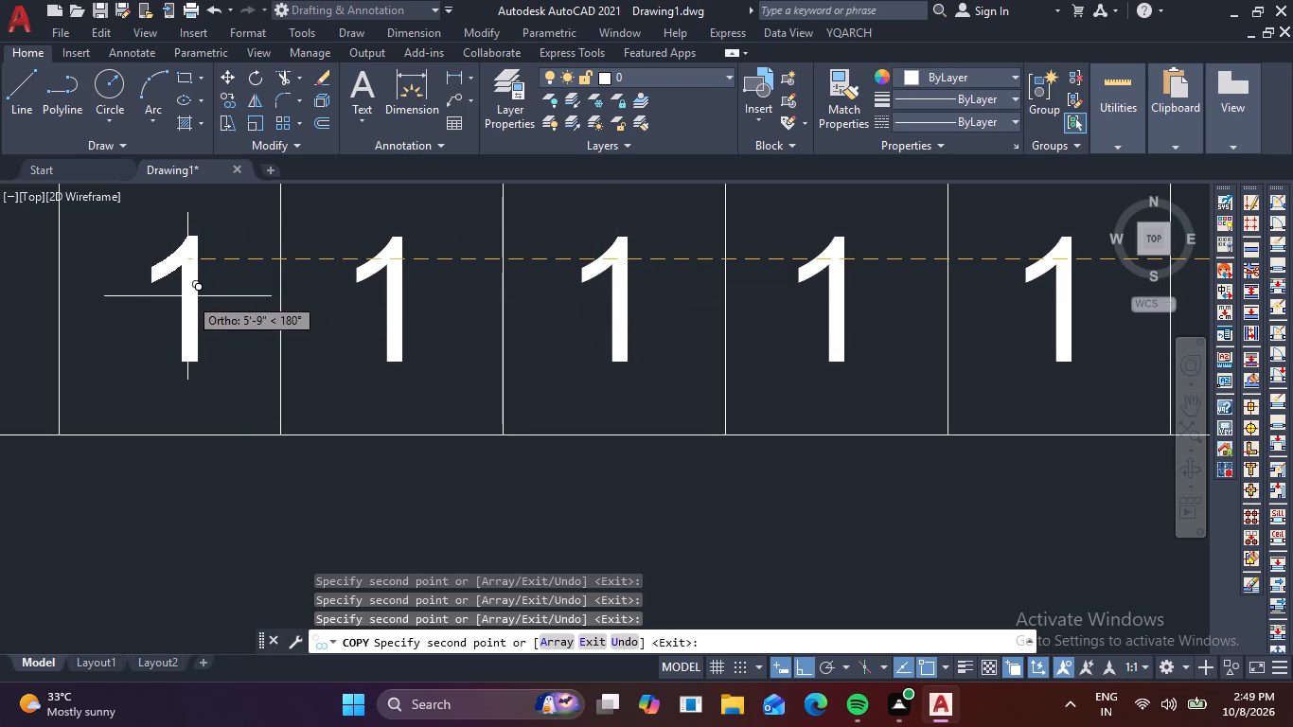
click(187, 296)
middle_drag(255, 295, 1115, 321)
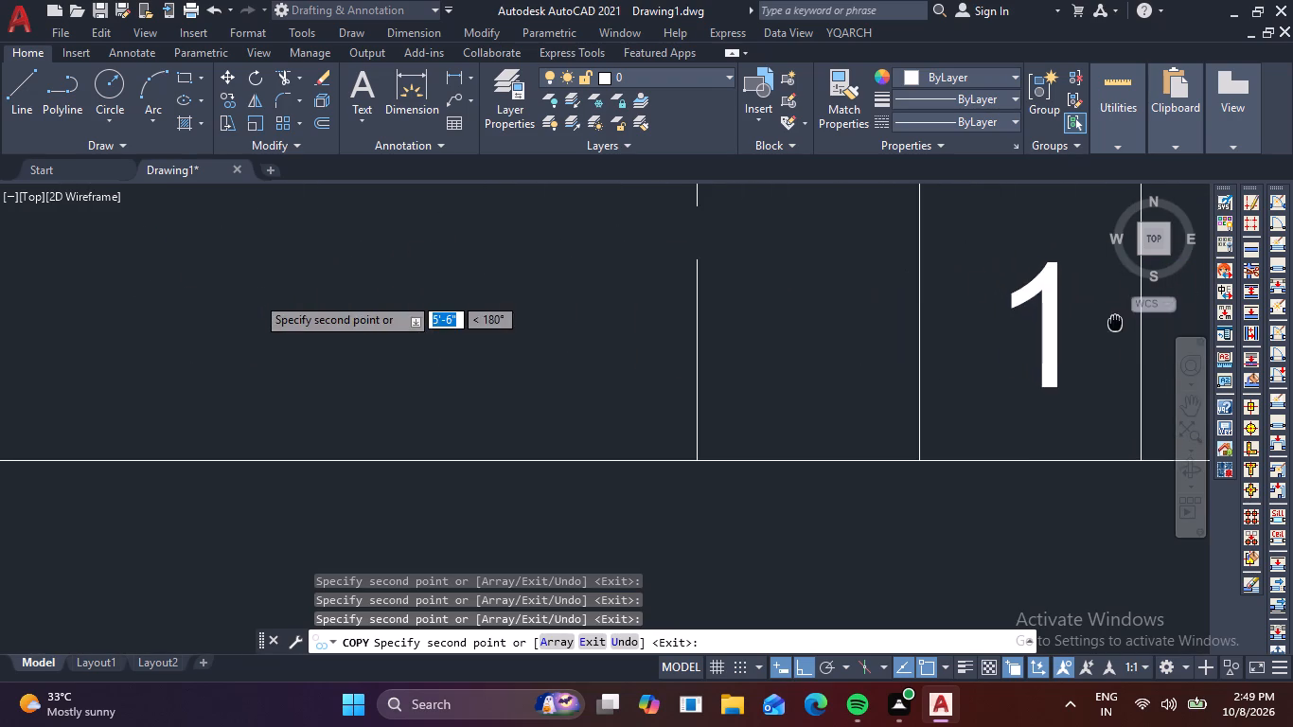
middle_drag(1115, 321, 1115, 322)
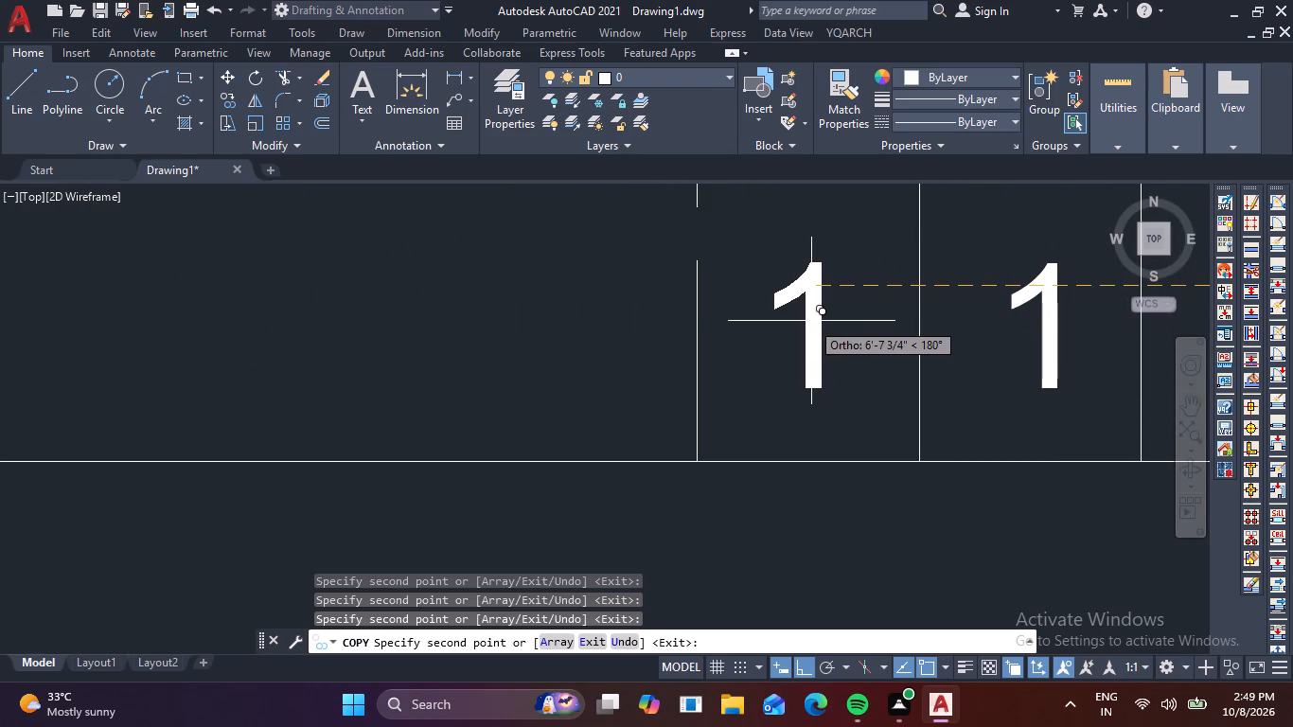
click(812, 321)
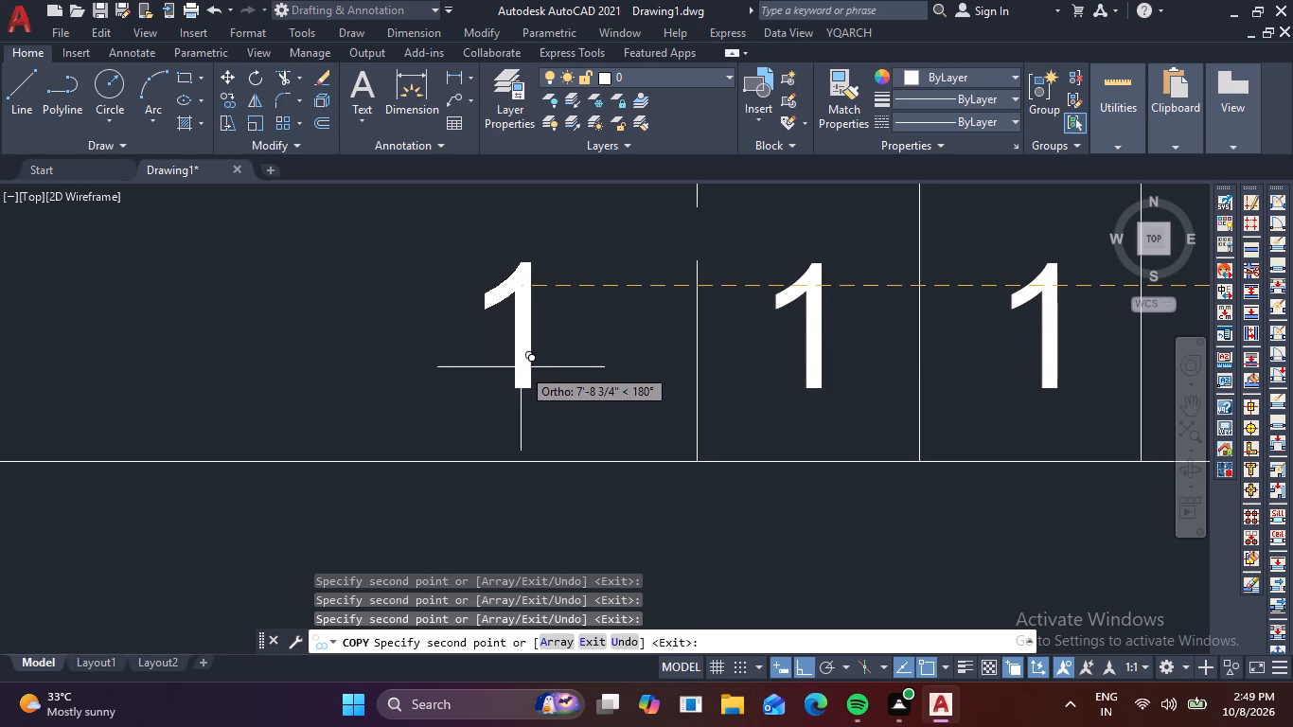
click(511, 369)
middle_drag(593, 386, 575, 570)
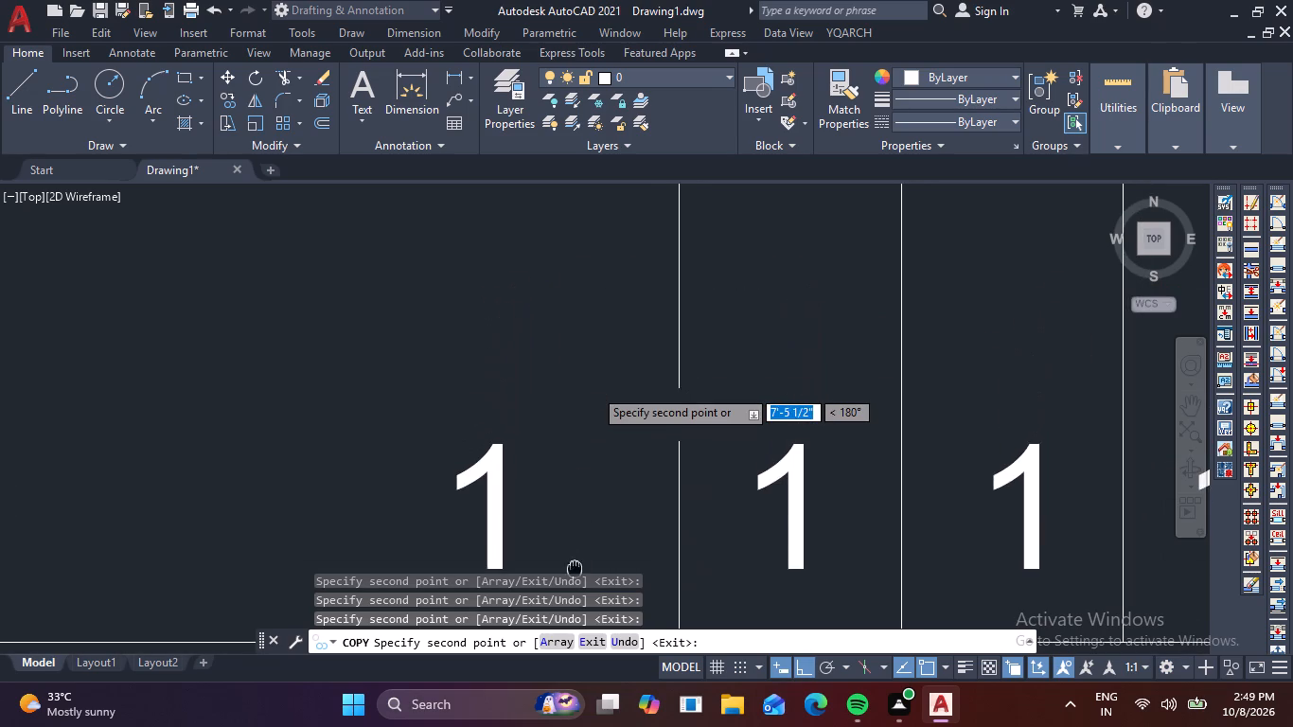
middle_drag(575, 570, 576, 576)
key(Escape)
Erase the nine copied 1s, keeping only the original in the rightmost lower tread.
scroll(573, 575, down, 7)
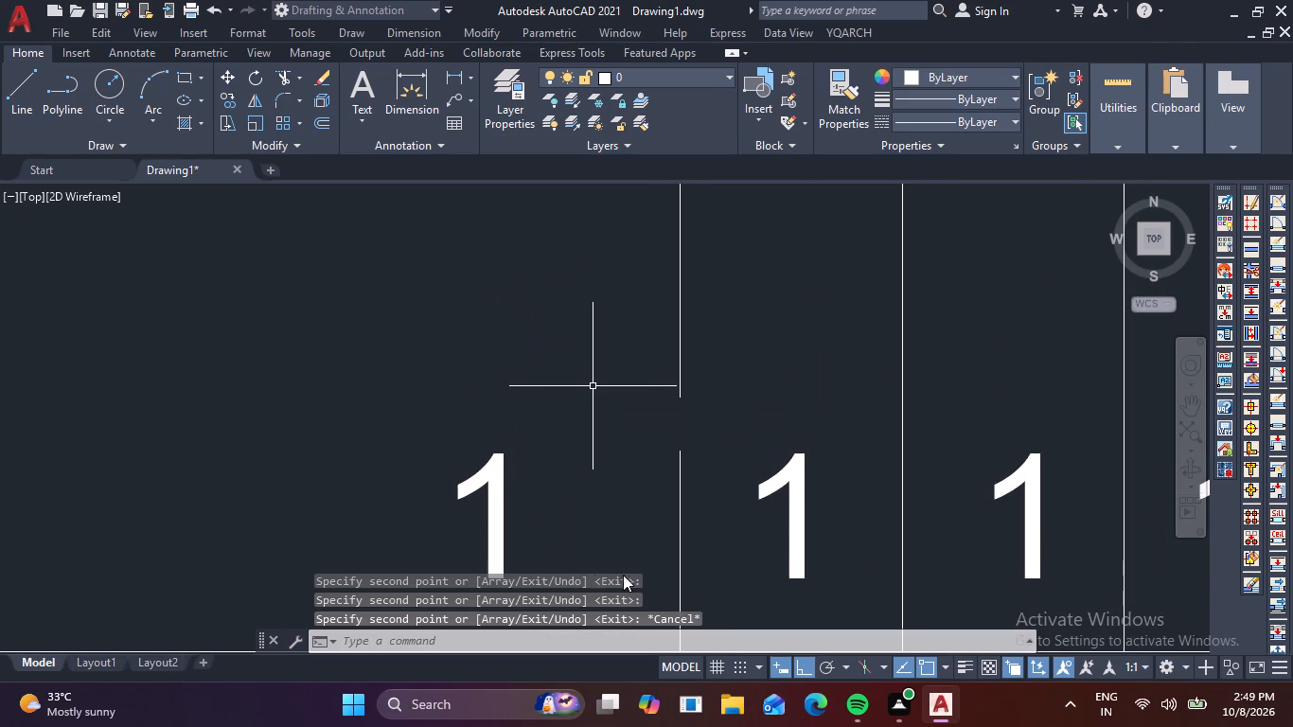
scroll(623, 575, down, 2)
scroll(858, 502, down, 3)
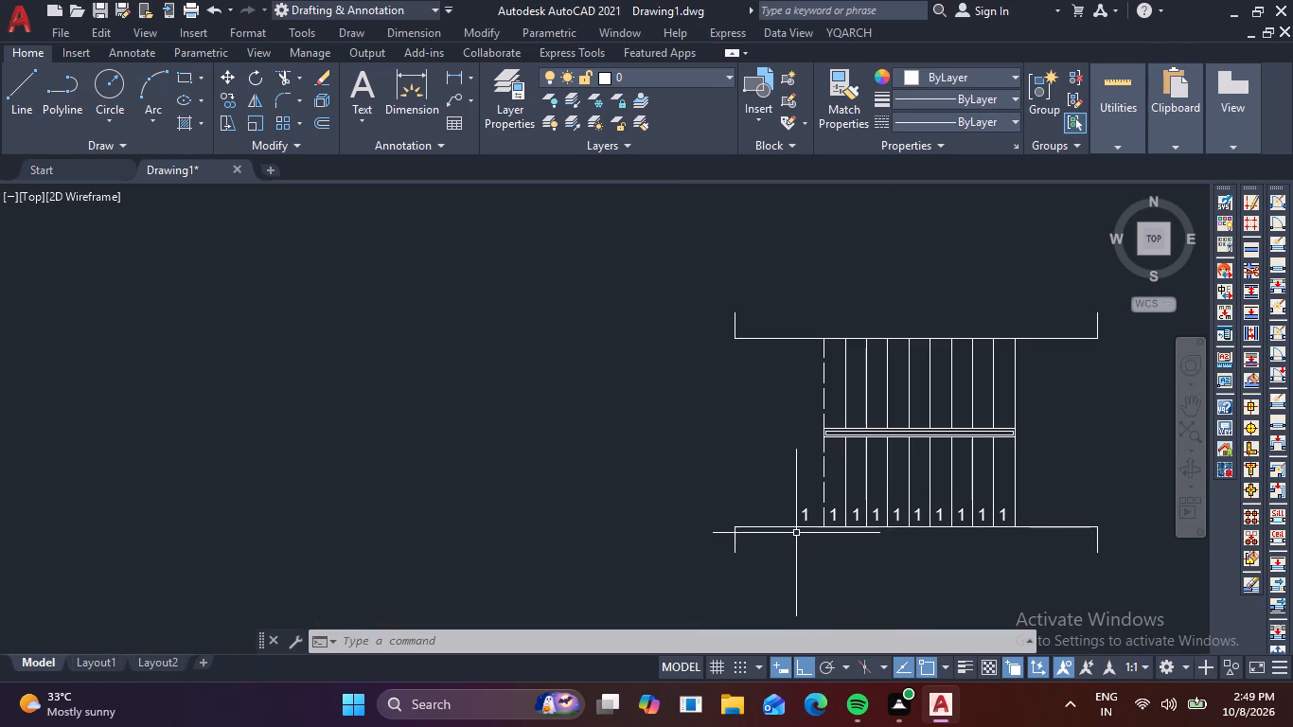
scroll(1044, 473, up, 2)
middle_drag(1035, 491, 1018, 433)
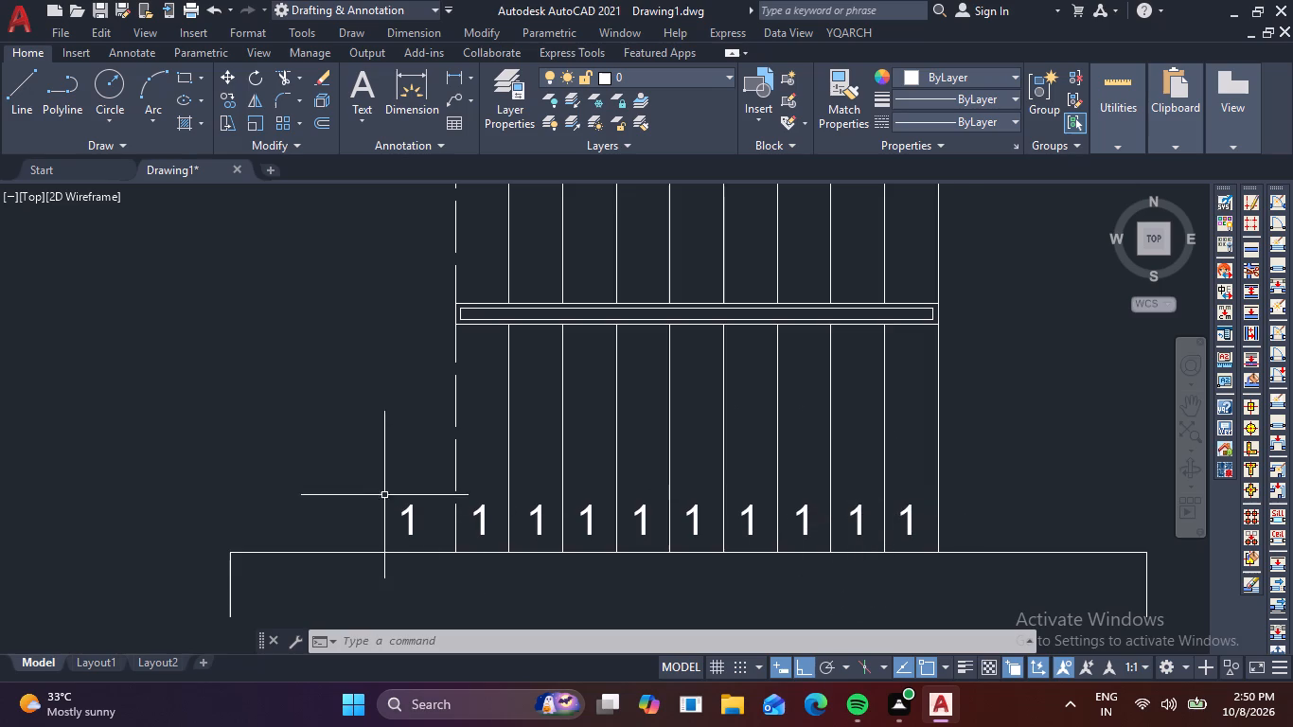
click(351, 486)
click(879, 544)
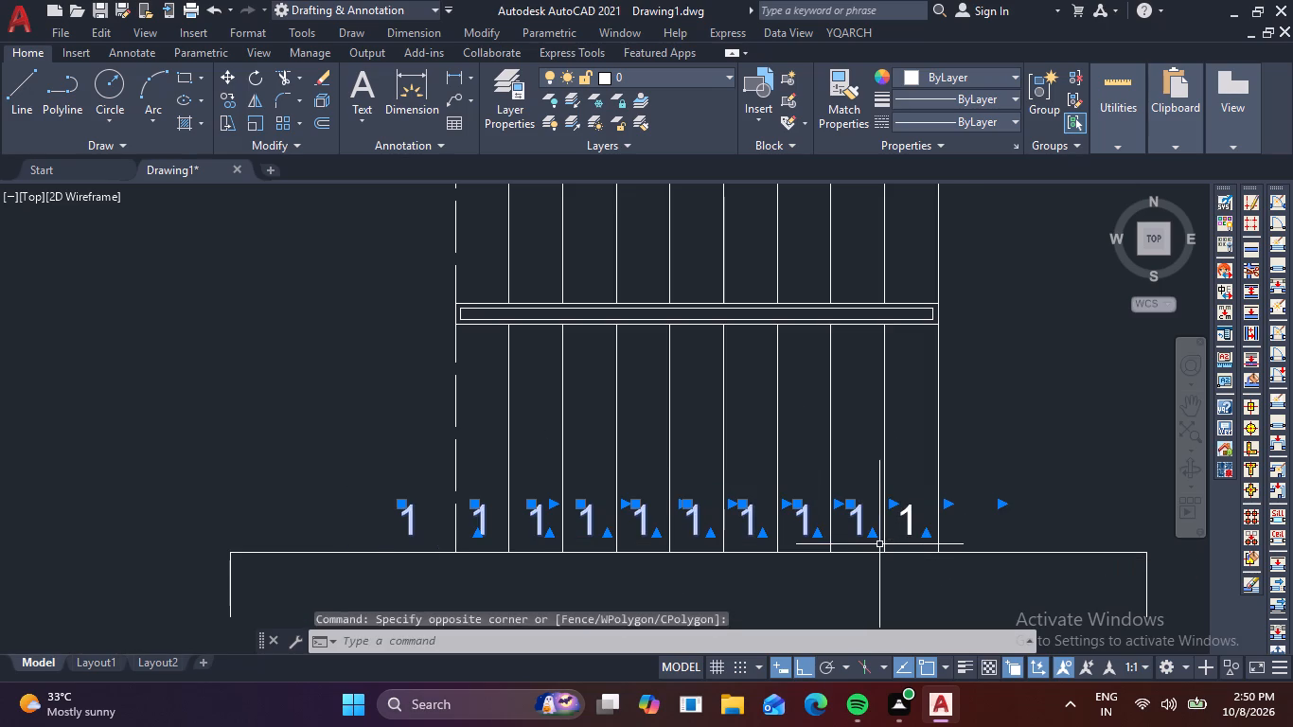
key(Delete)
Rotate the number 1 in the rightmost lower tread 90 degrees clockwise so it lies sideways.
click(912, 518)
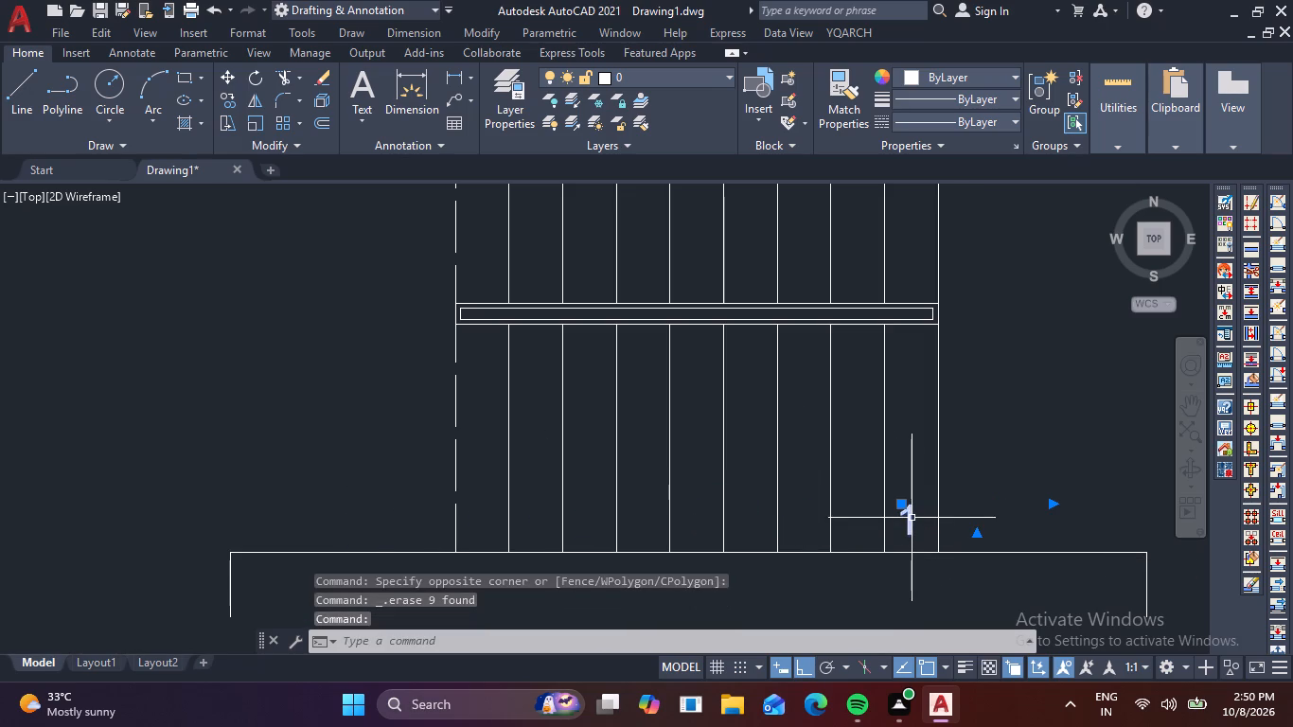
text(ro)
key(space)
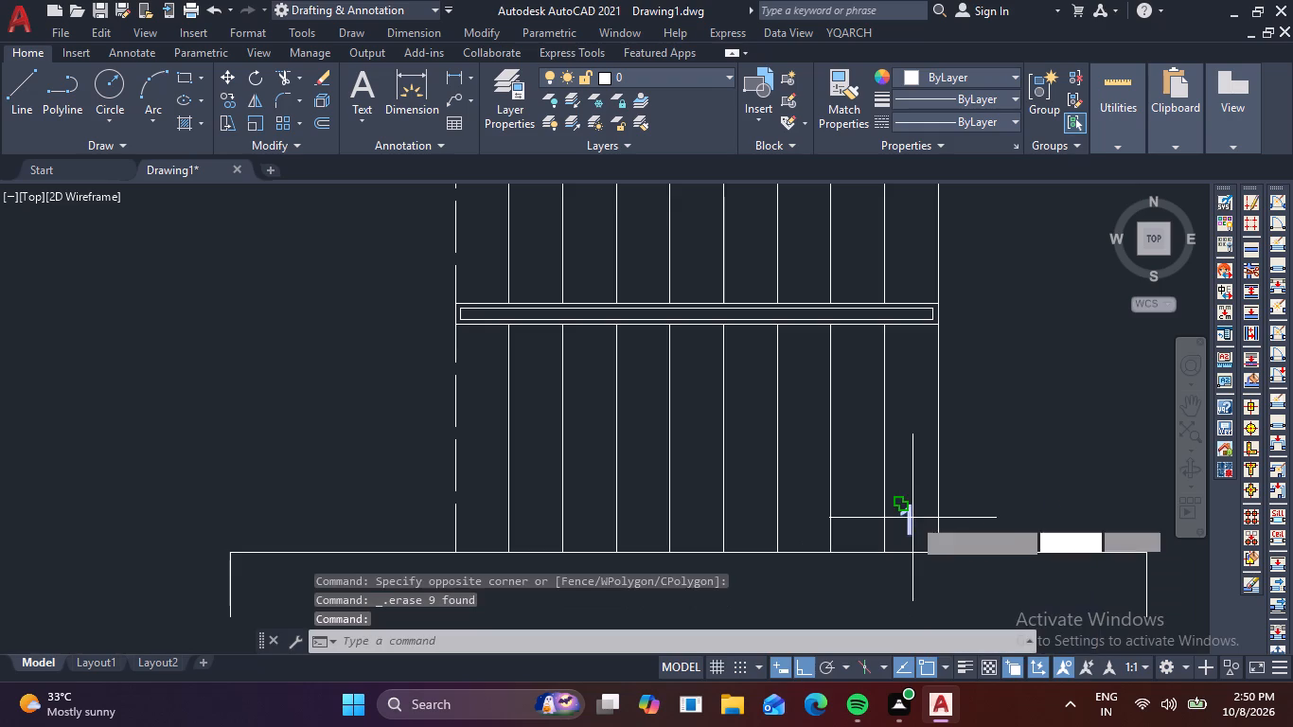
click(906, 517)
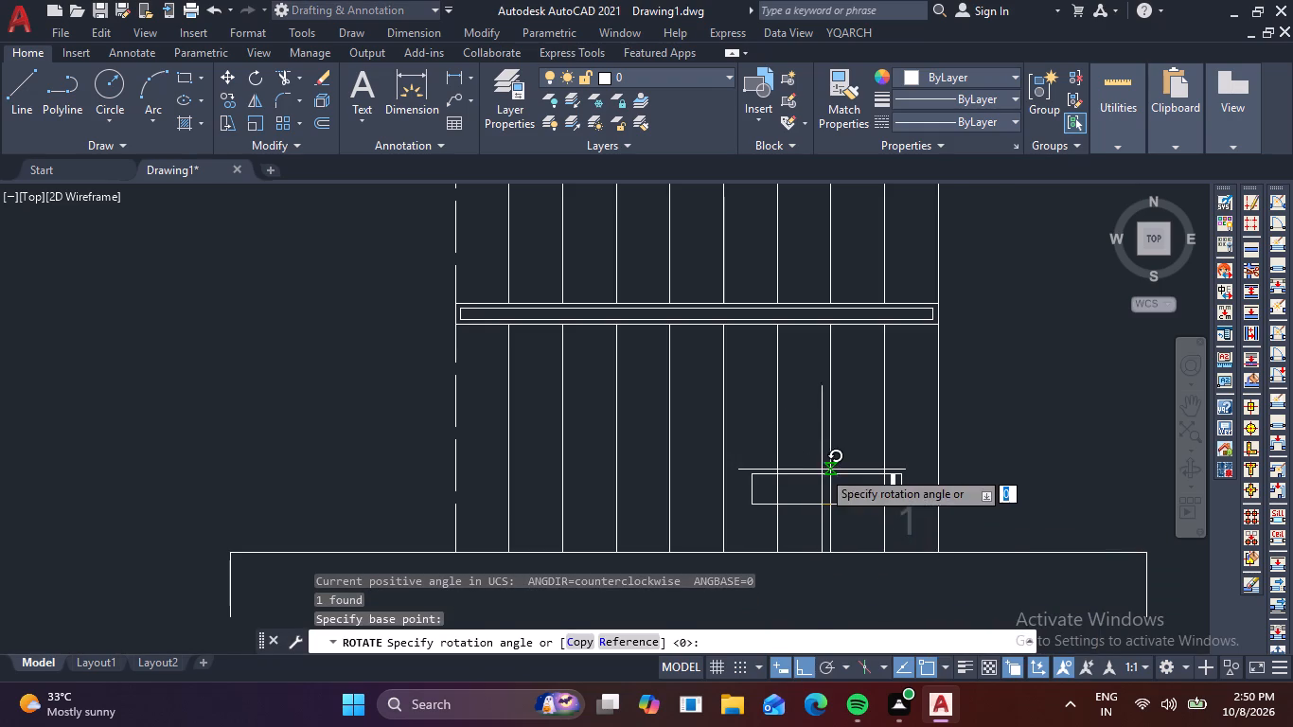
click(926, 639)
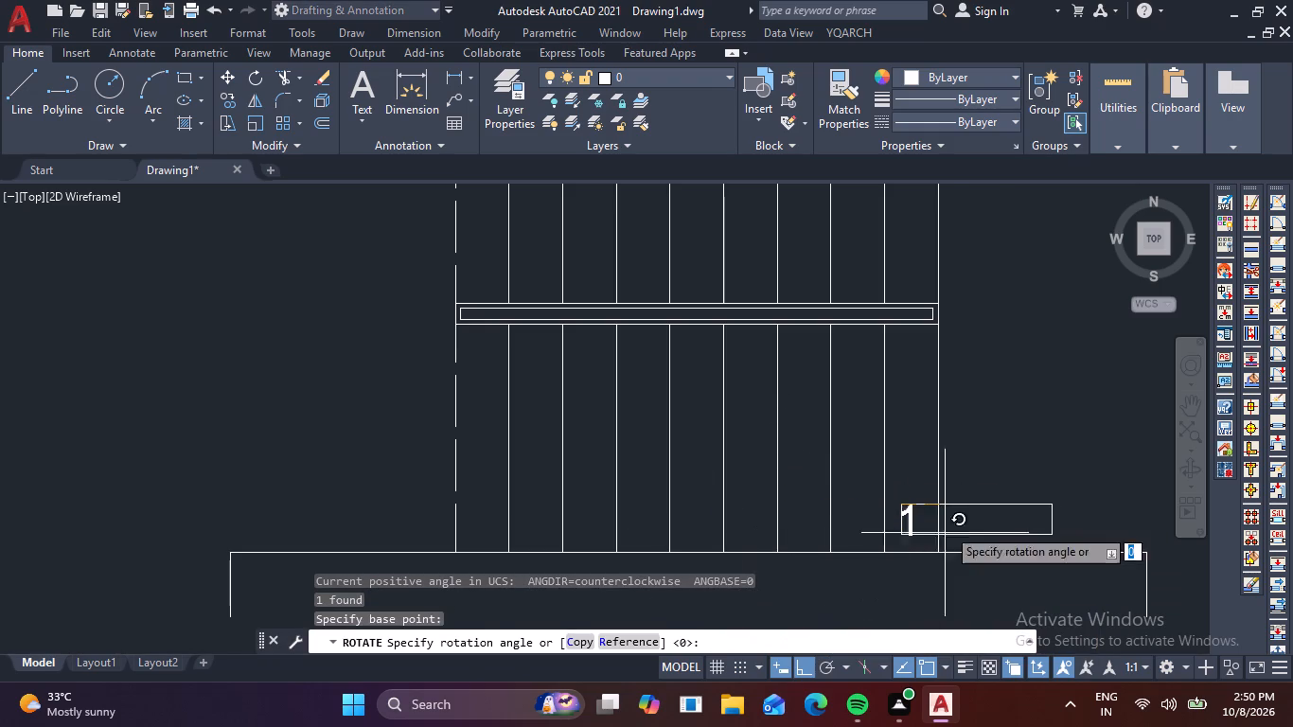
click(877, 588)
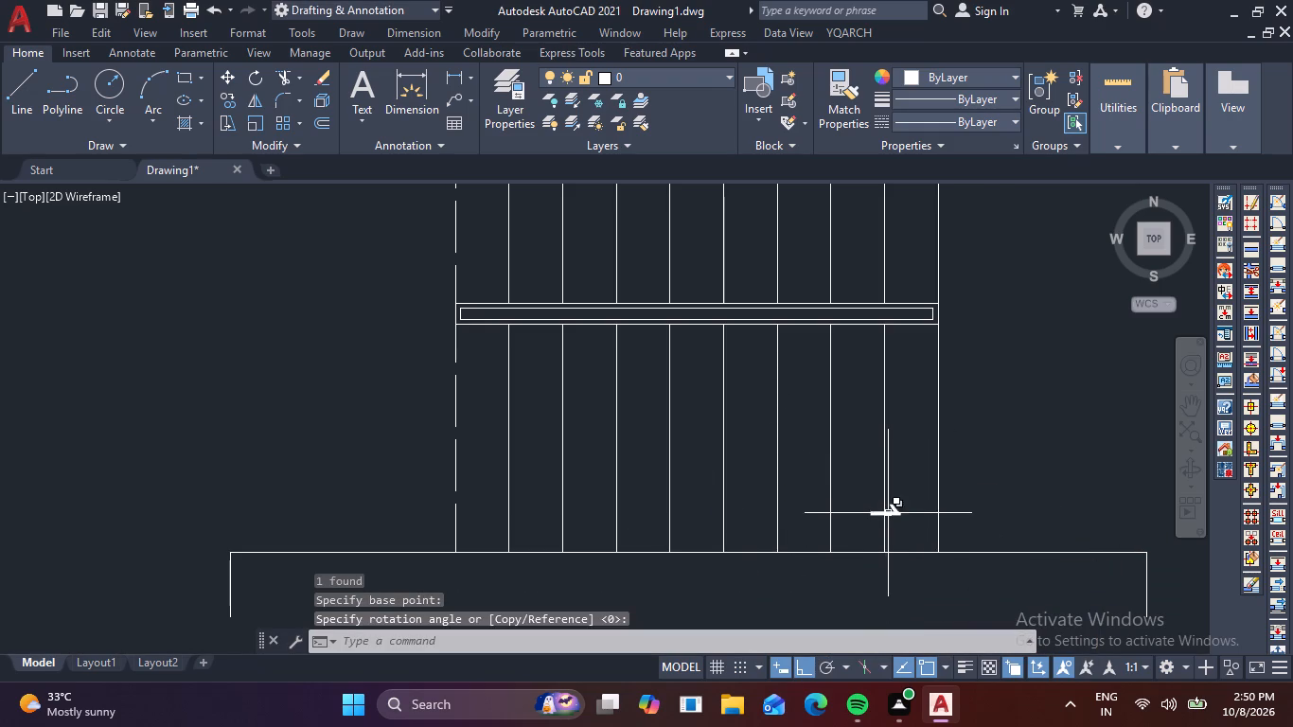
Move the rotated 1 horizontally to the right to center it within the rightmost lower tread.
click(888, 513)
scroll(960, 517, up, 2)
key(m)
key(space)
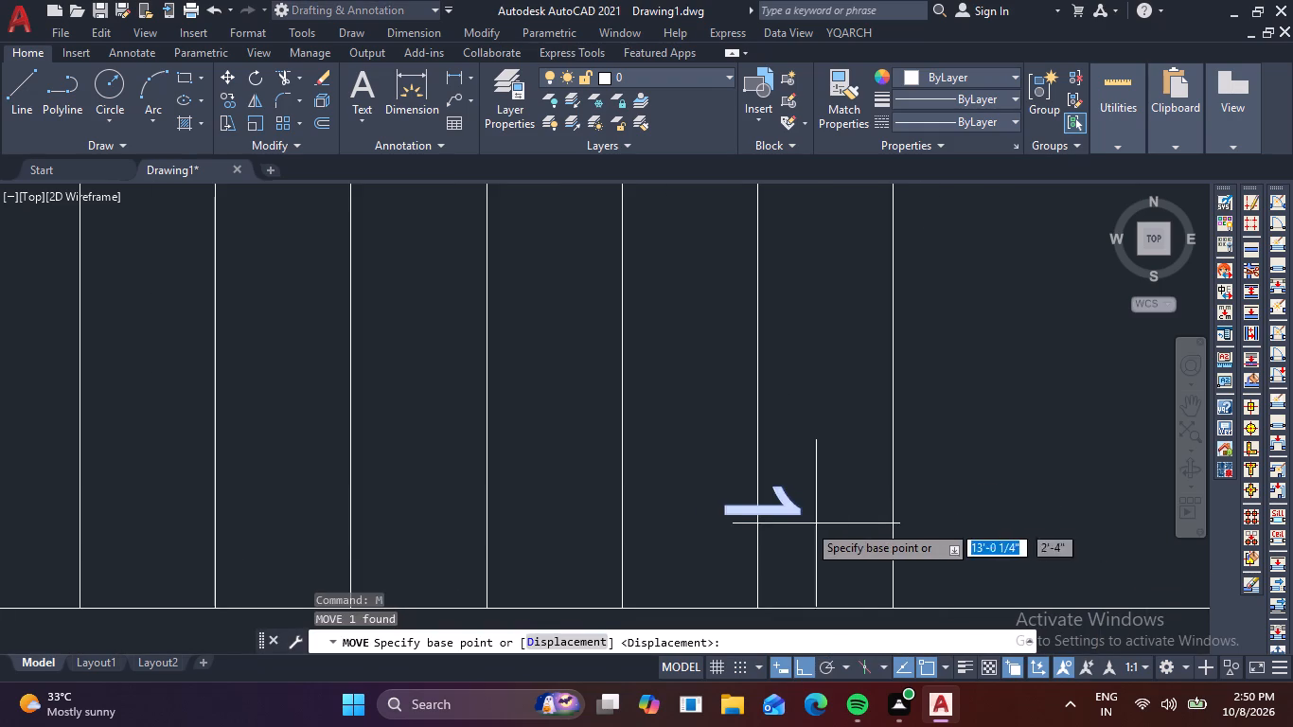
click(775, 508)
click(840, 507)
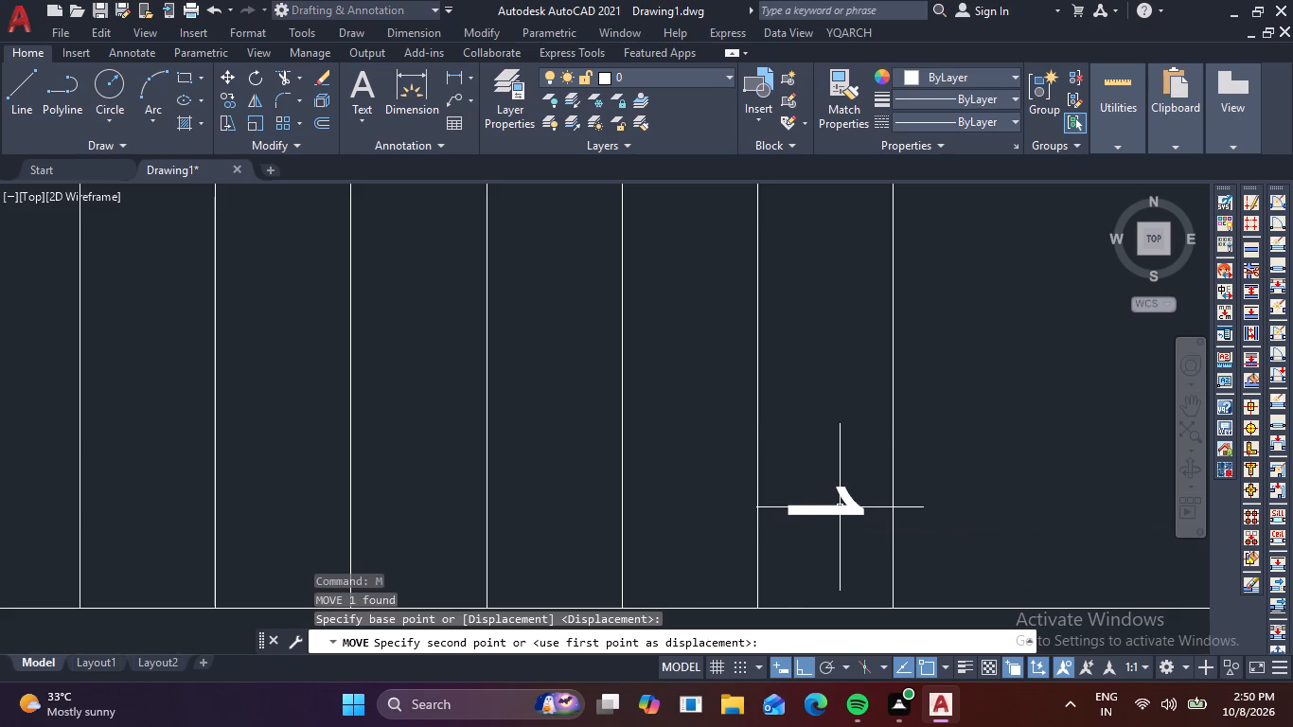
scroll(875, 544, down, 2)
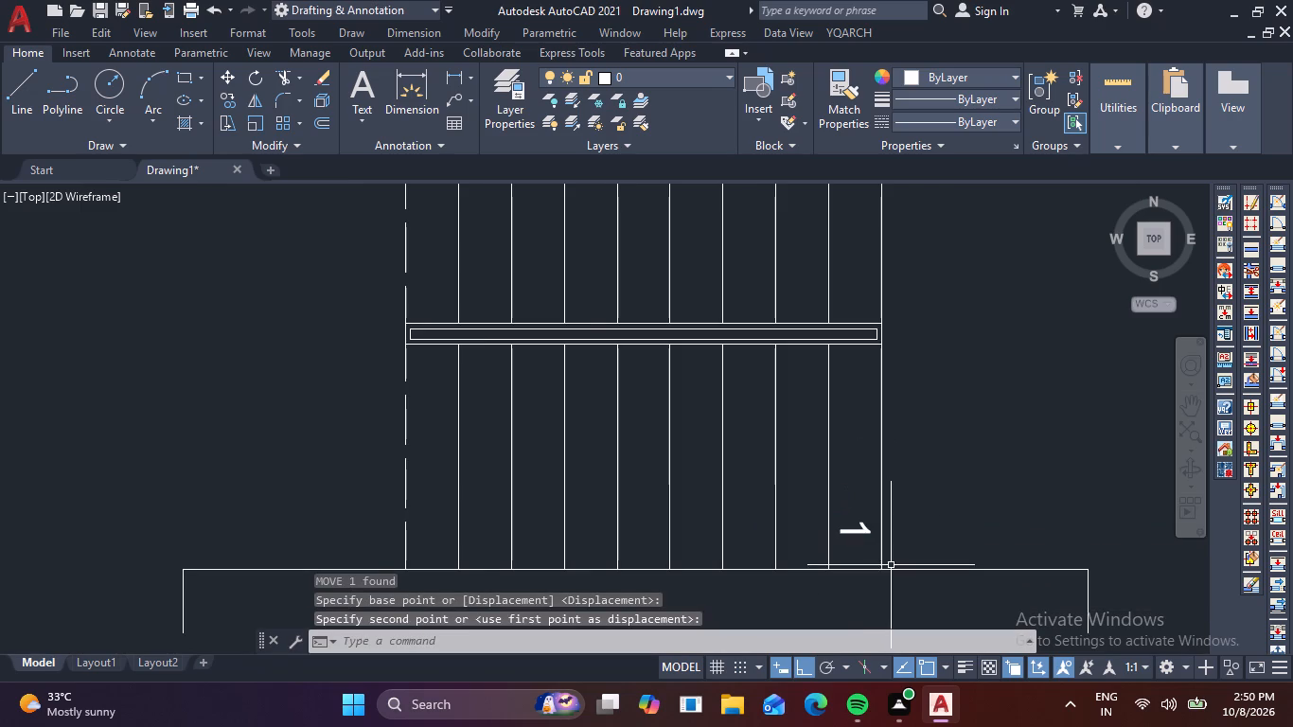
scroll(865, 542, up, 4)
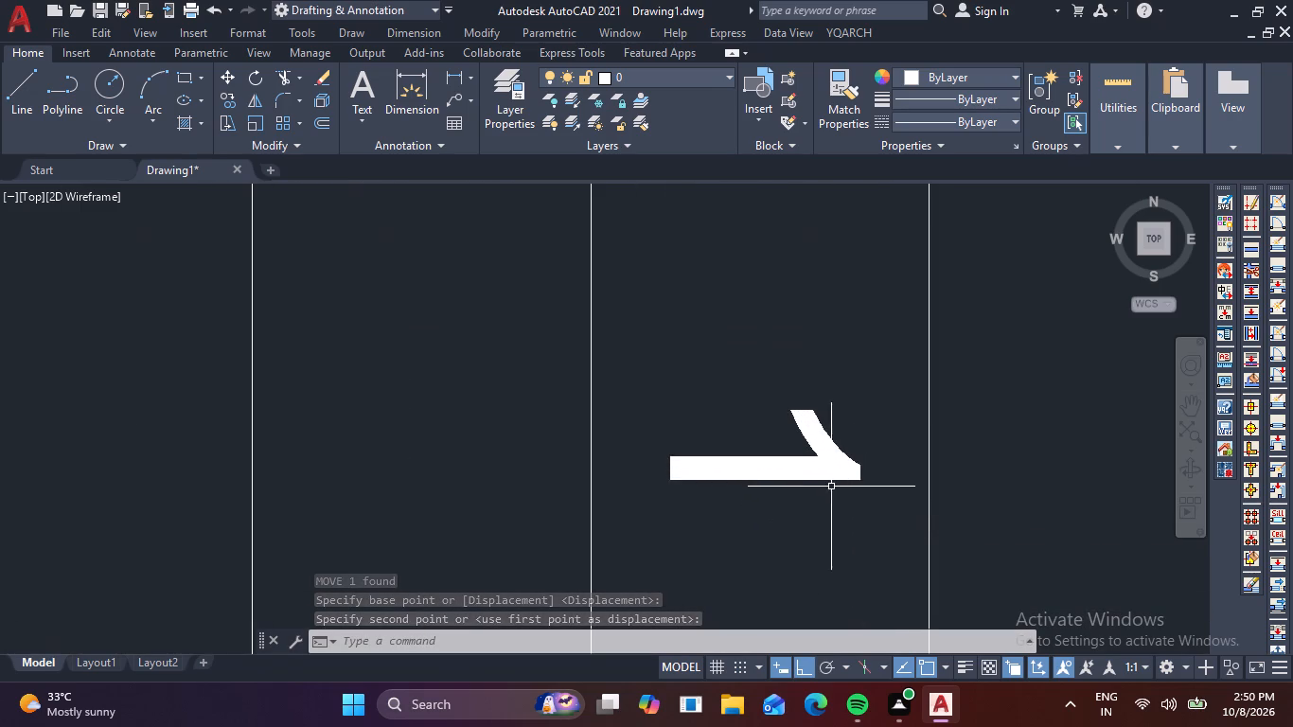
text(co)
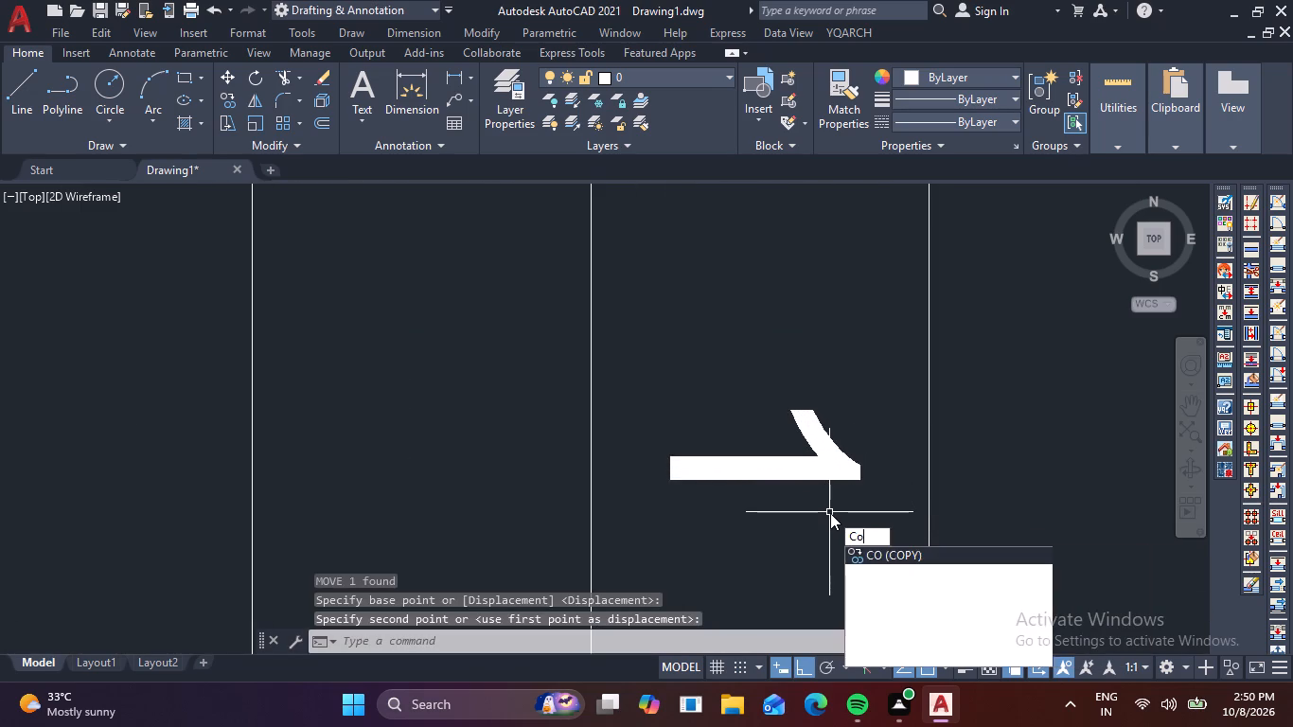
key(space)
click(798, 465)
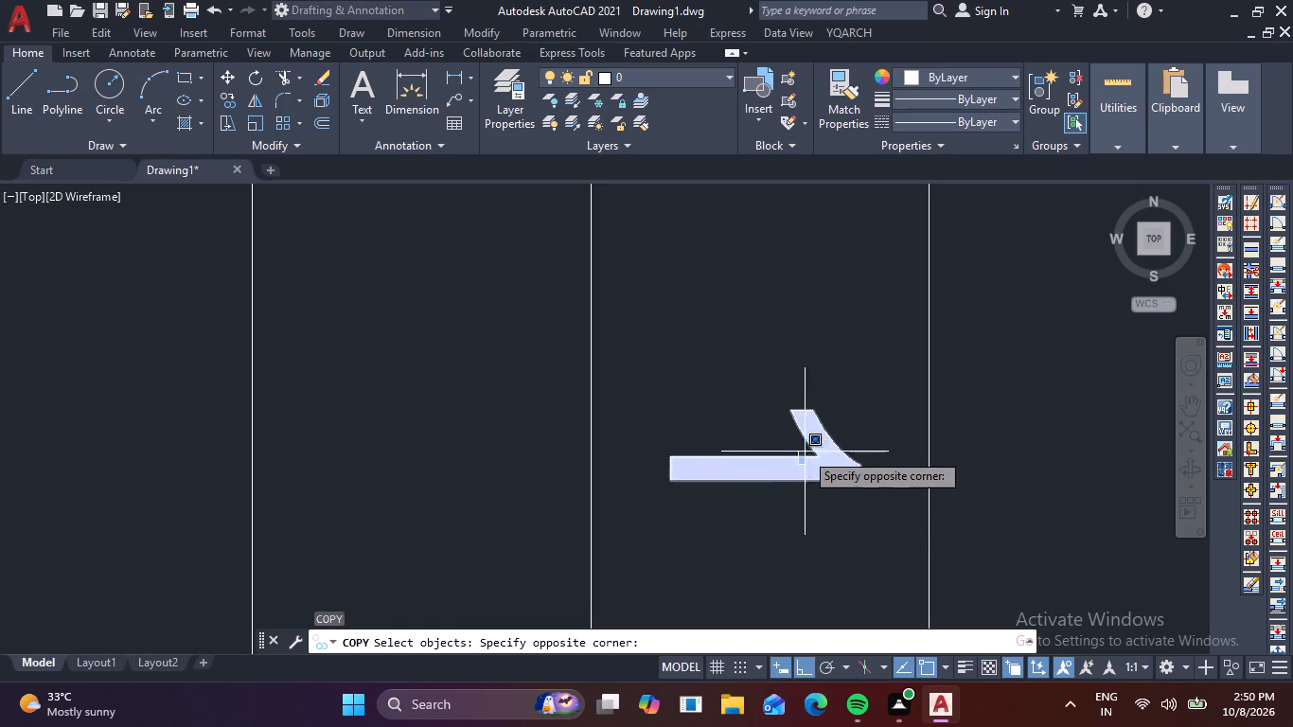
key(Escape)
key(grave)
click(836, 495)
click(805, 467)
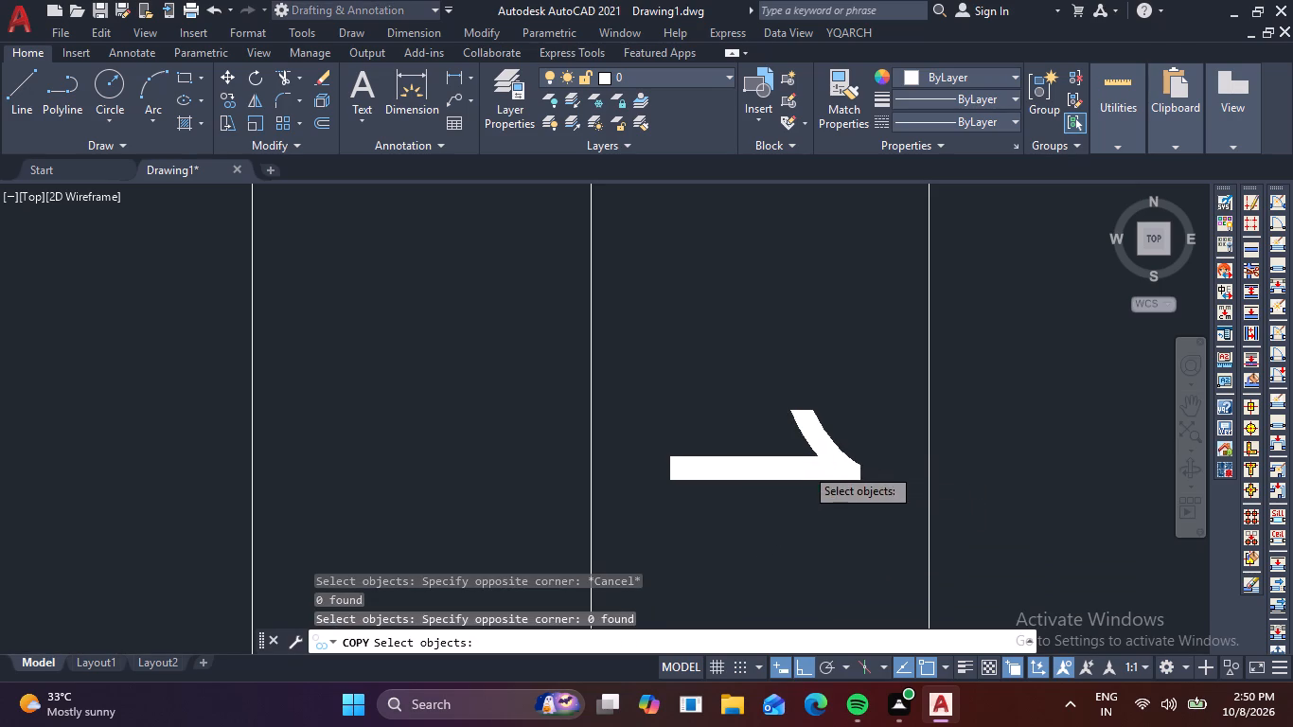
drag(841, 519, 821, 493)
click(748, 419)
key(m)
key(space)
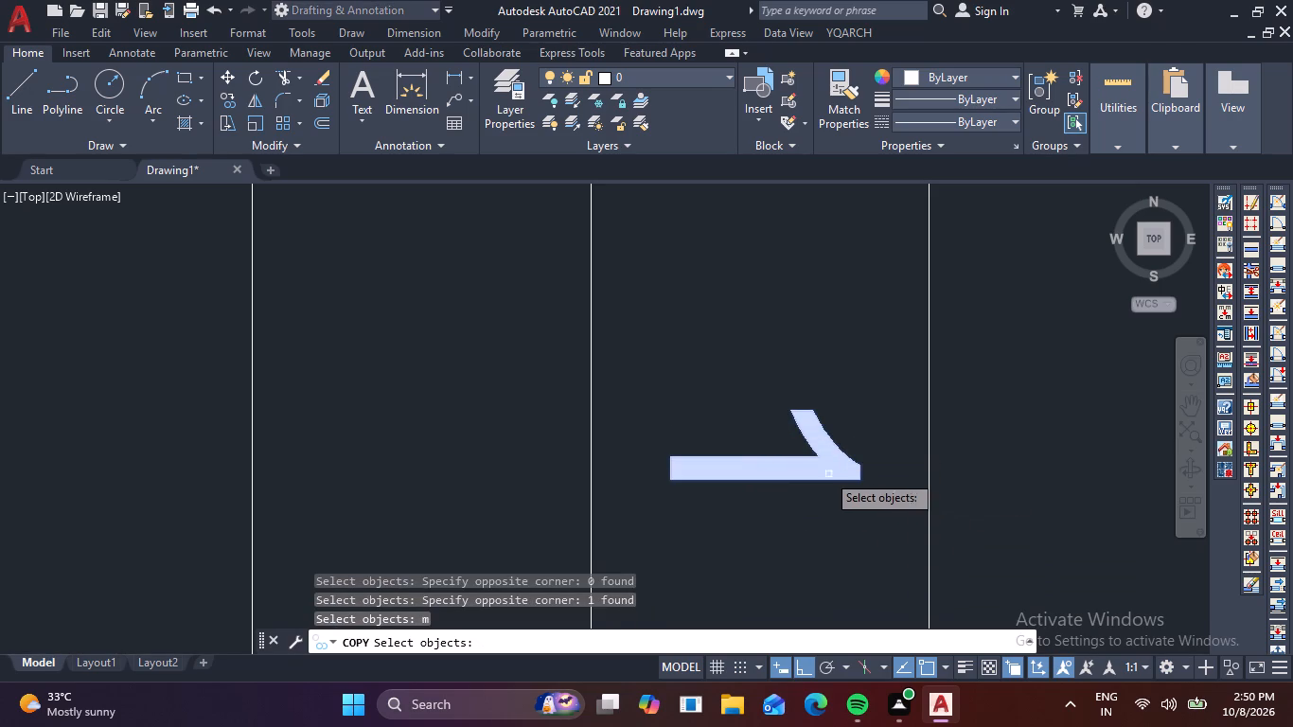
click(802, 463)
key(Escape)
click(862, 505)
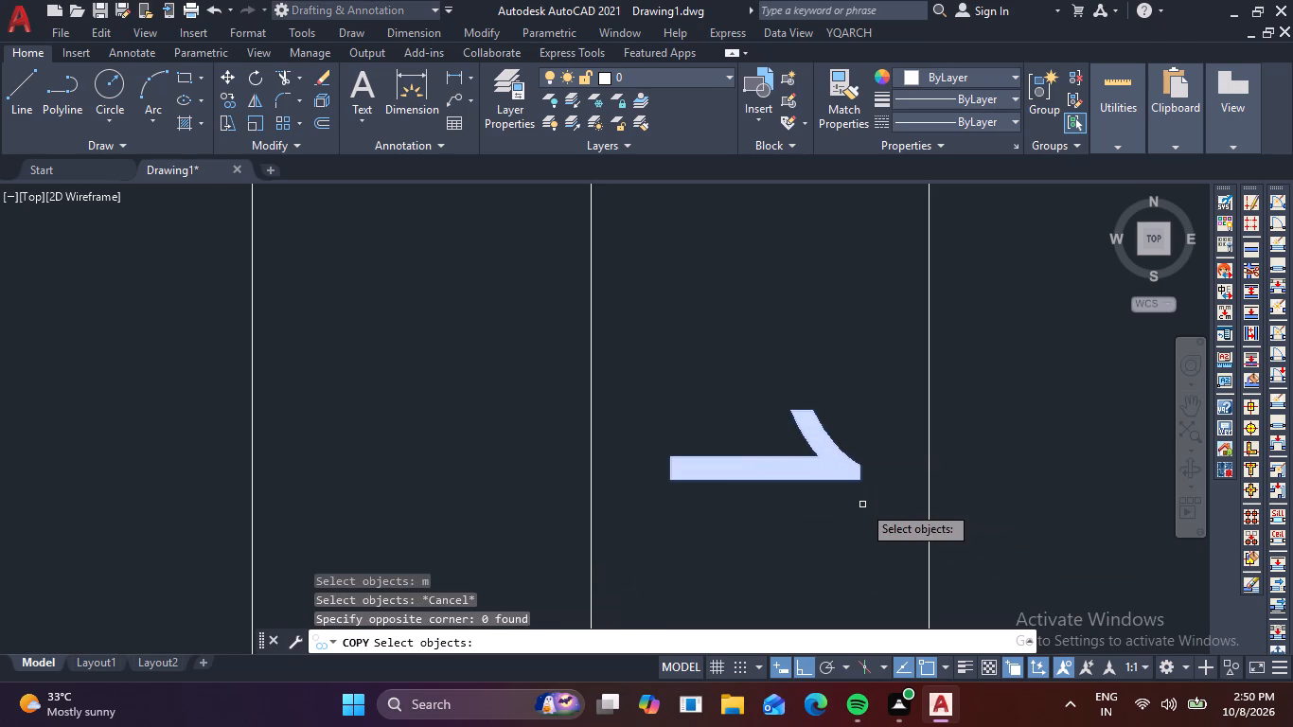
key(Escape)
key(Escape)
Move the rotated 1 straight up by about 1 1/2" within the rightmost lower tread.
drag(871, 514, 836, 471)
click(789, 413)
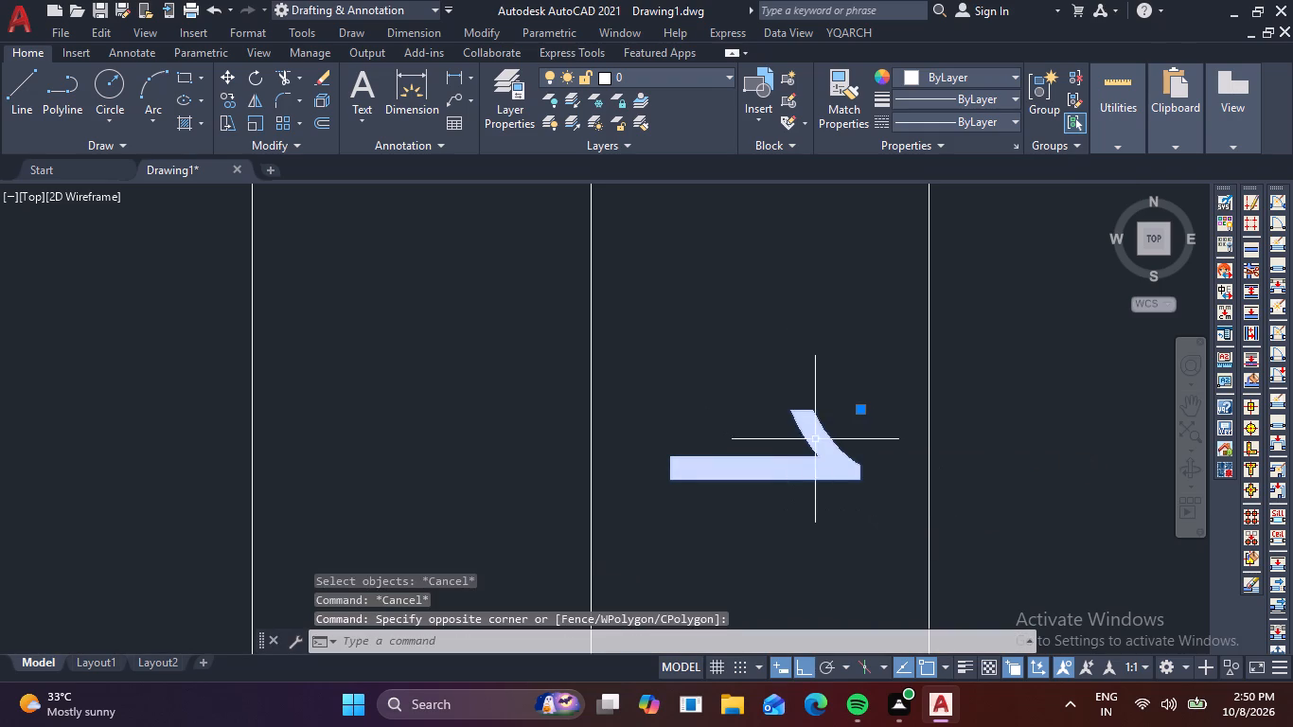
key(m)
key(space)
click(812, 474)
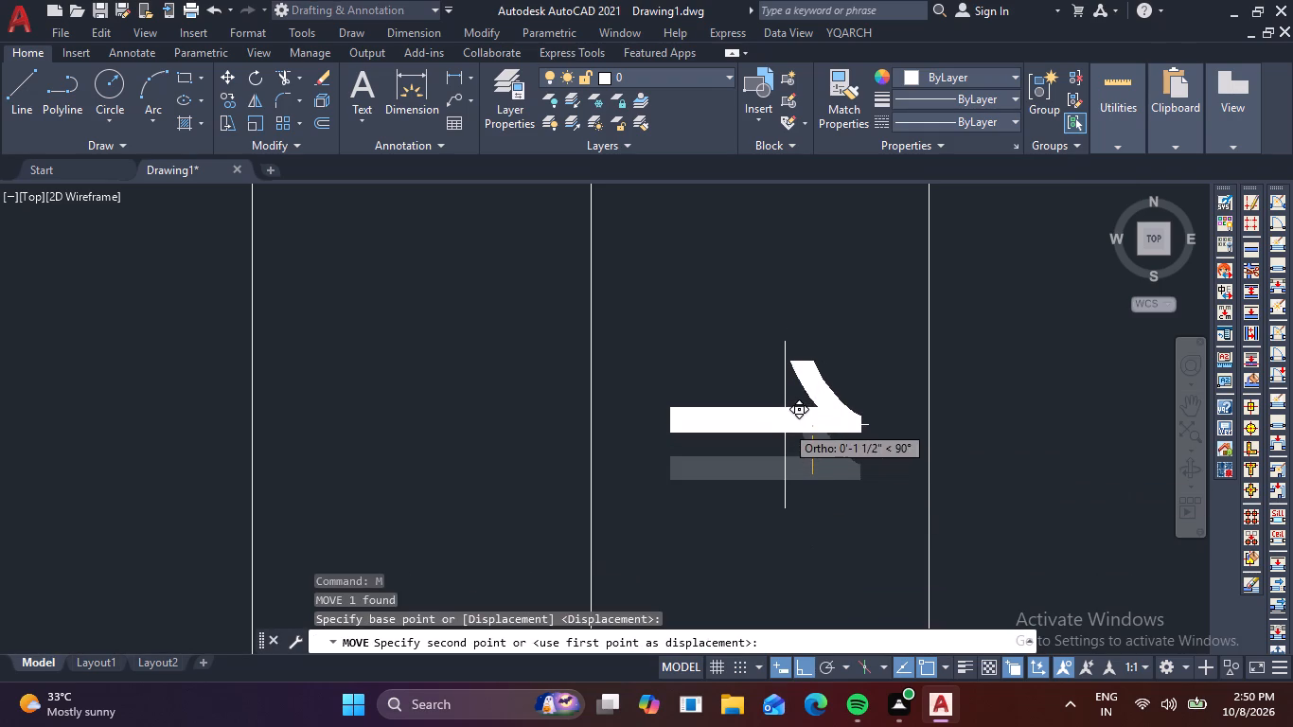
click(784, 422)
Copy the rotated 1 horizontally into the other eight lower treads and once just beyond the dashed left edge.
drag(890, 509, 848, 464)
click(738, 369)
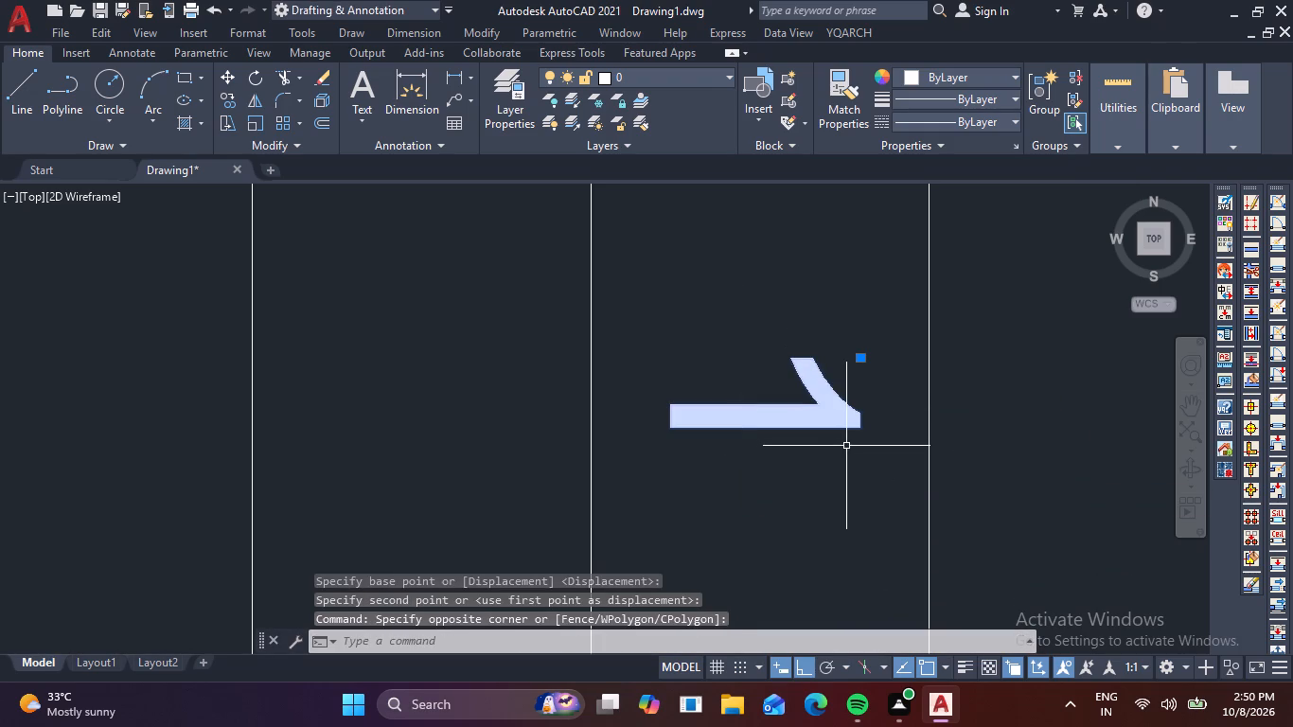
text(co)
key(space)
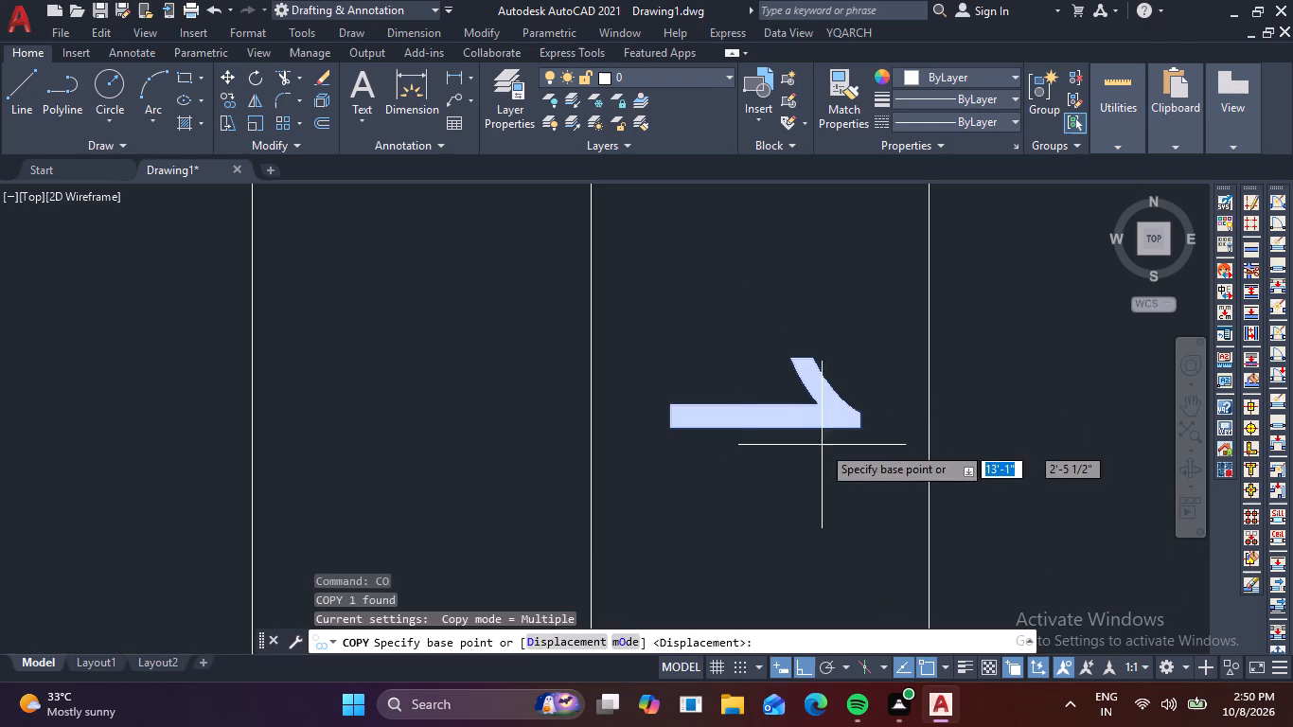
click(801, 412)
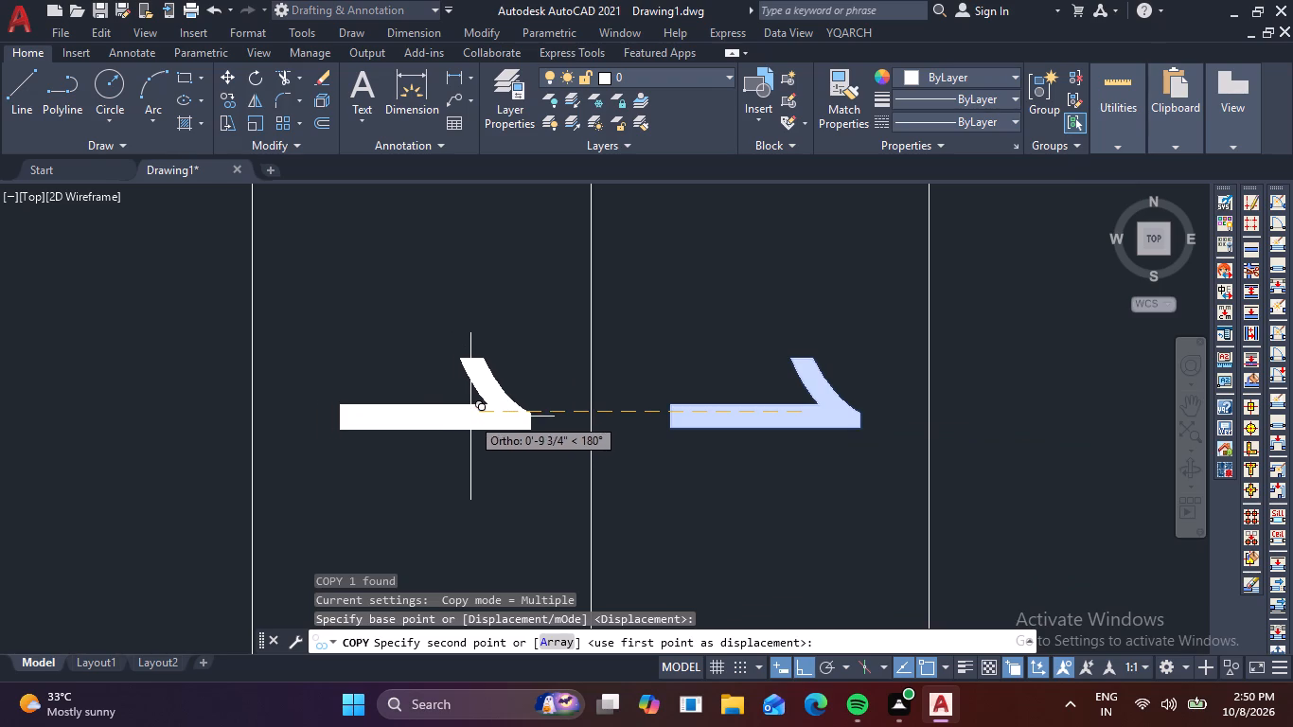
click(470, 417)
middle_drag(470, 417, 912, 410)
scroll(877, 420, down, 2)
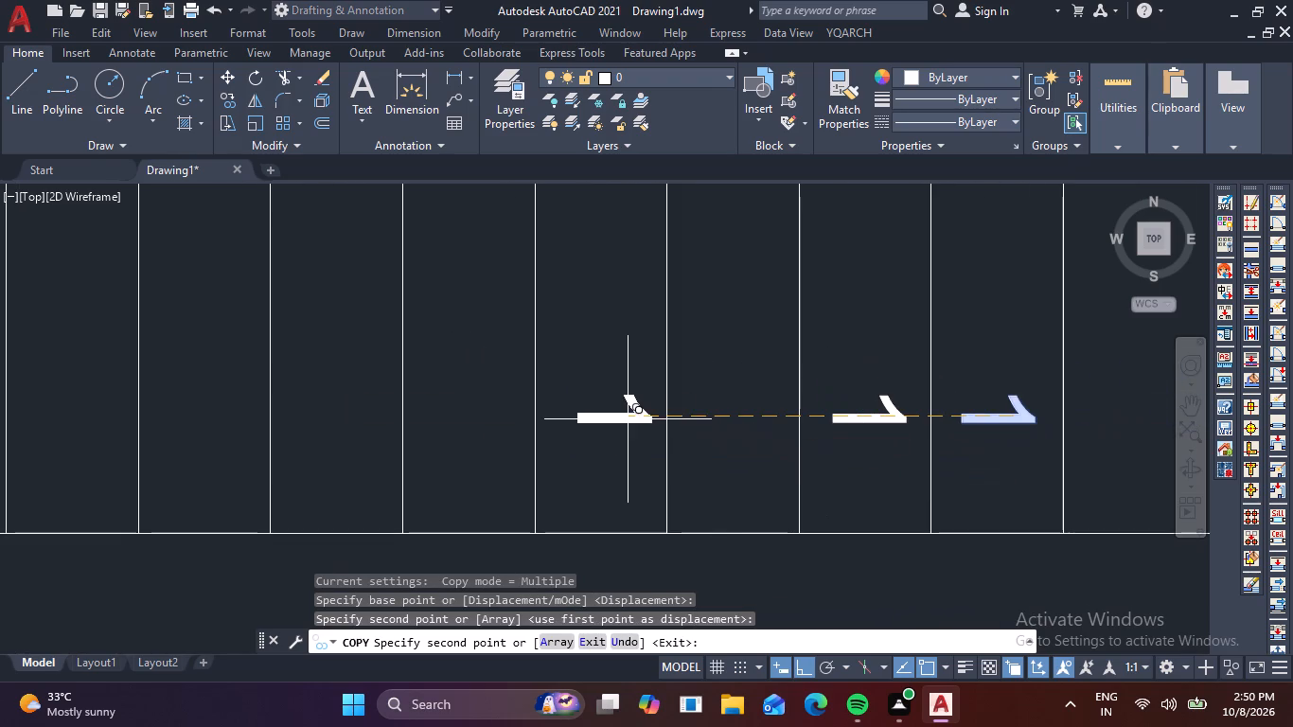
click(611, 417)
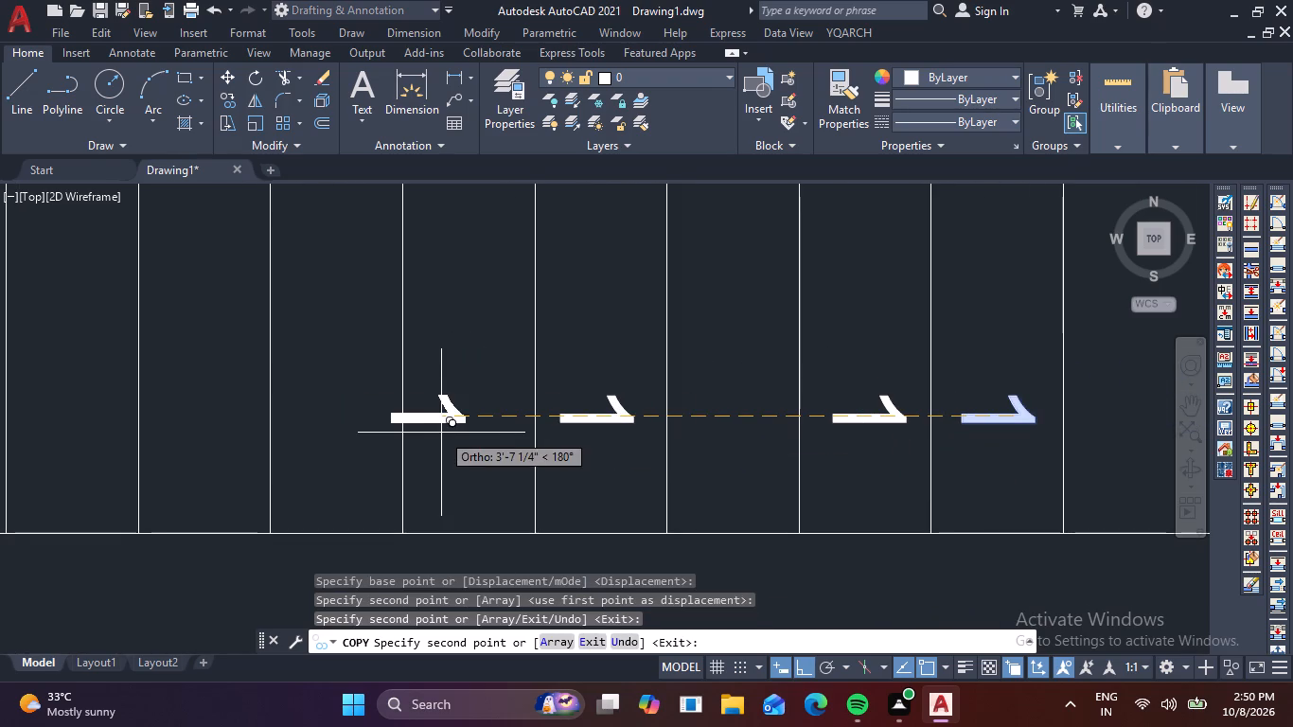
click(480, 431)
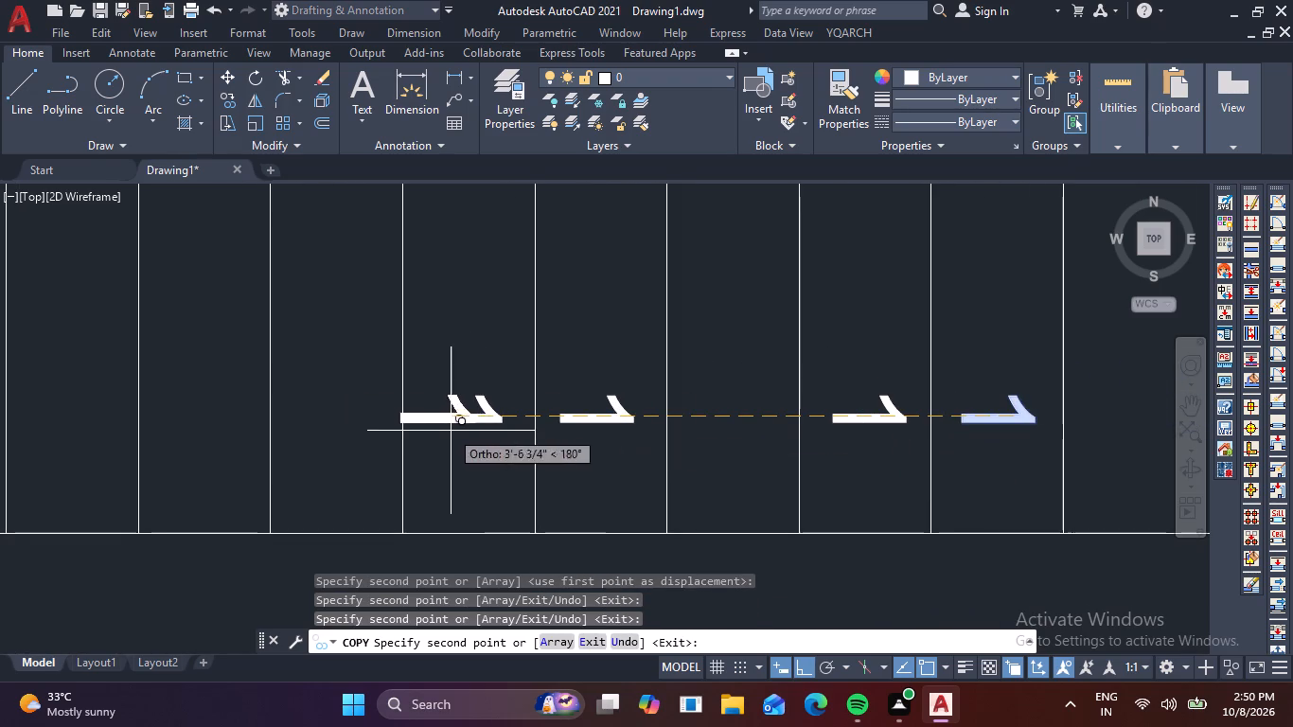
click(350, 424)
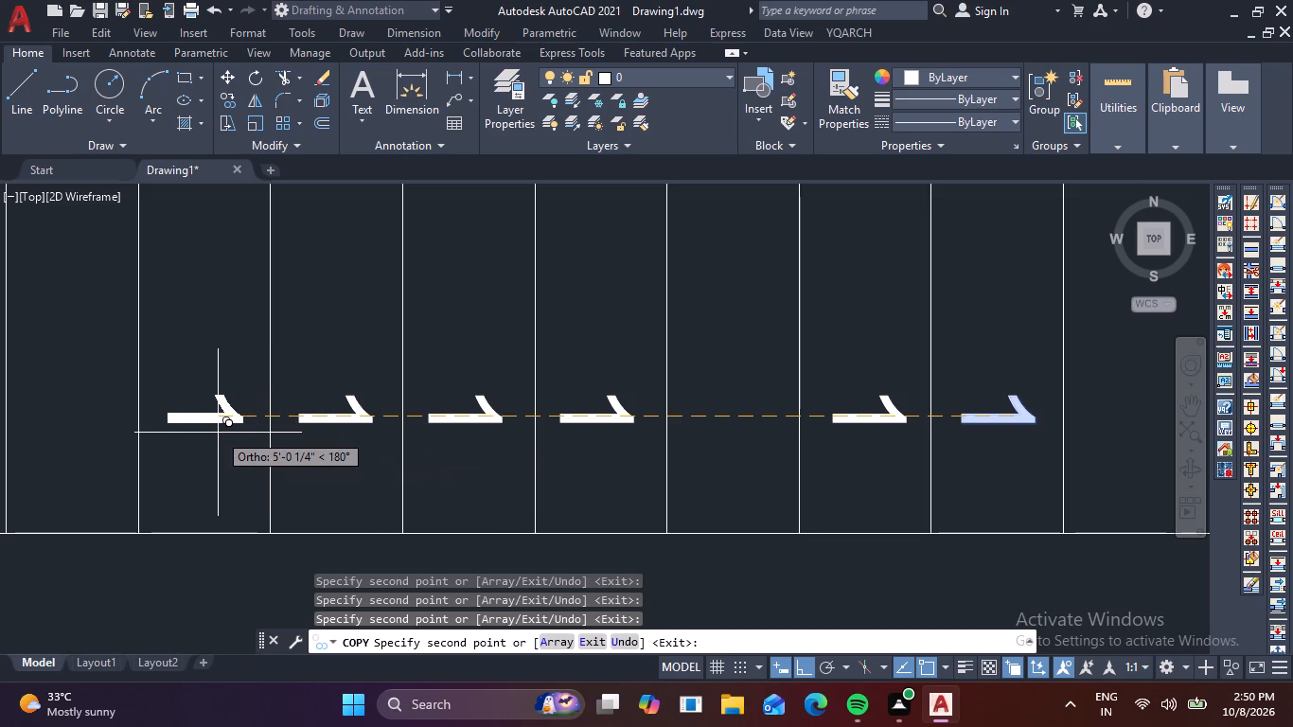
click(218, 433)
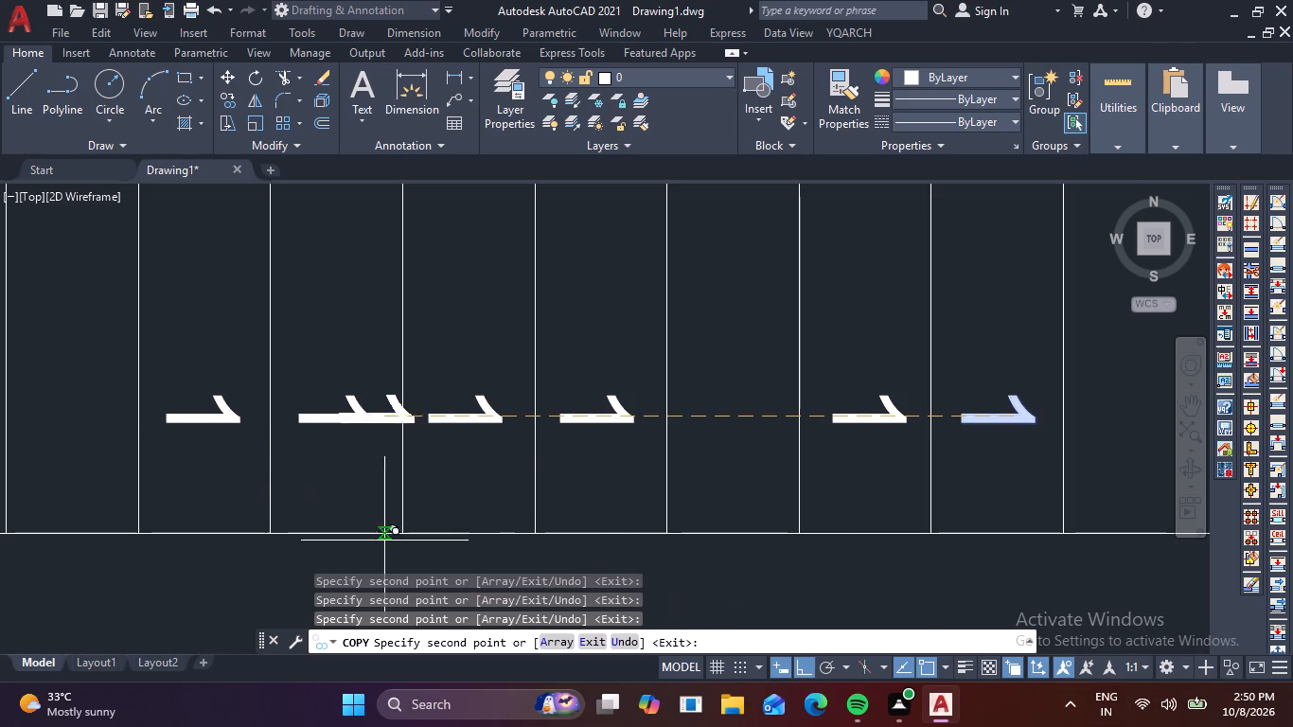
middle_drag(169, 478, 646, 470)
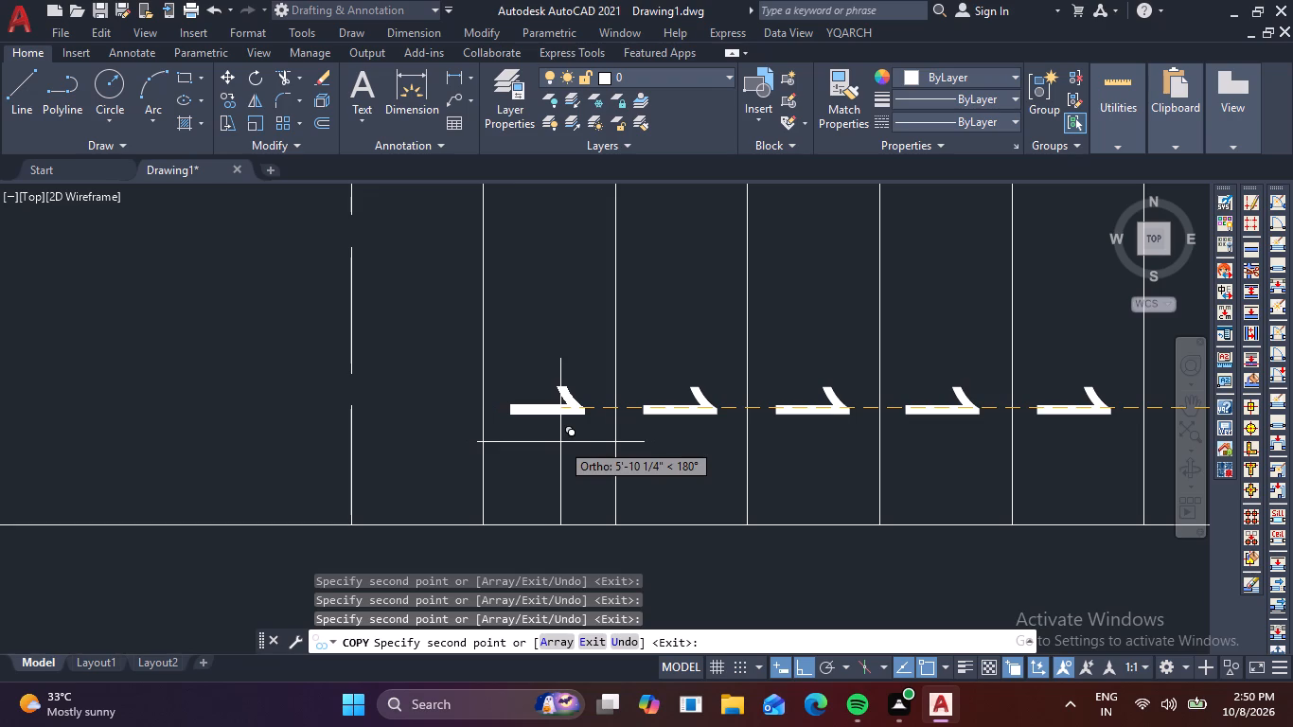
click(560, 442)
click(434, 442)
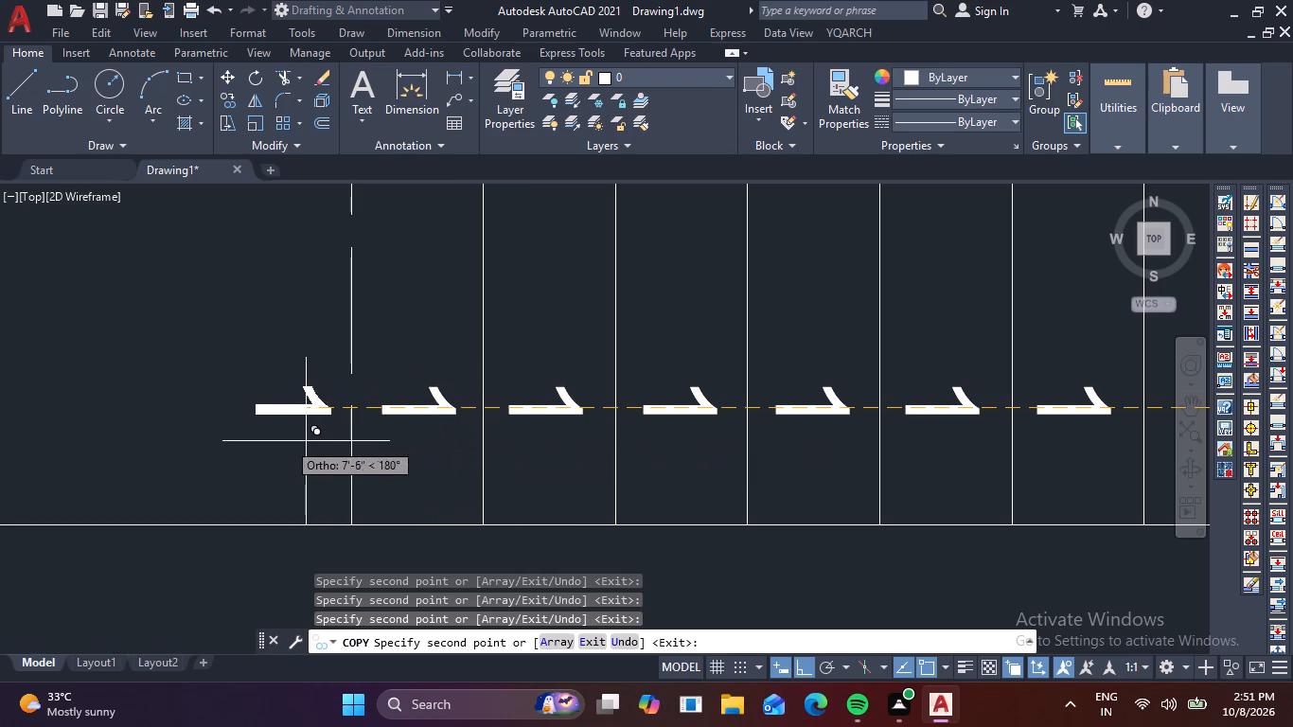
click(280, 440)
scroll(339, 483, down, 2)
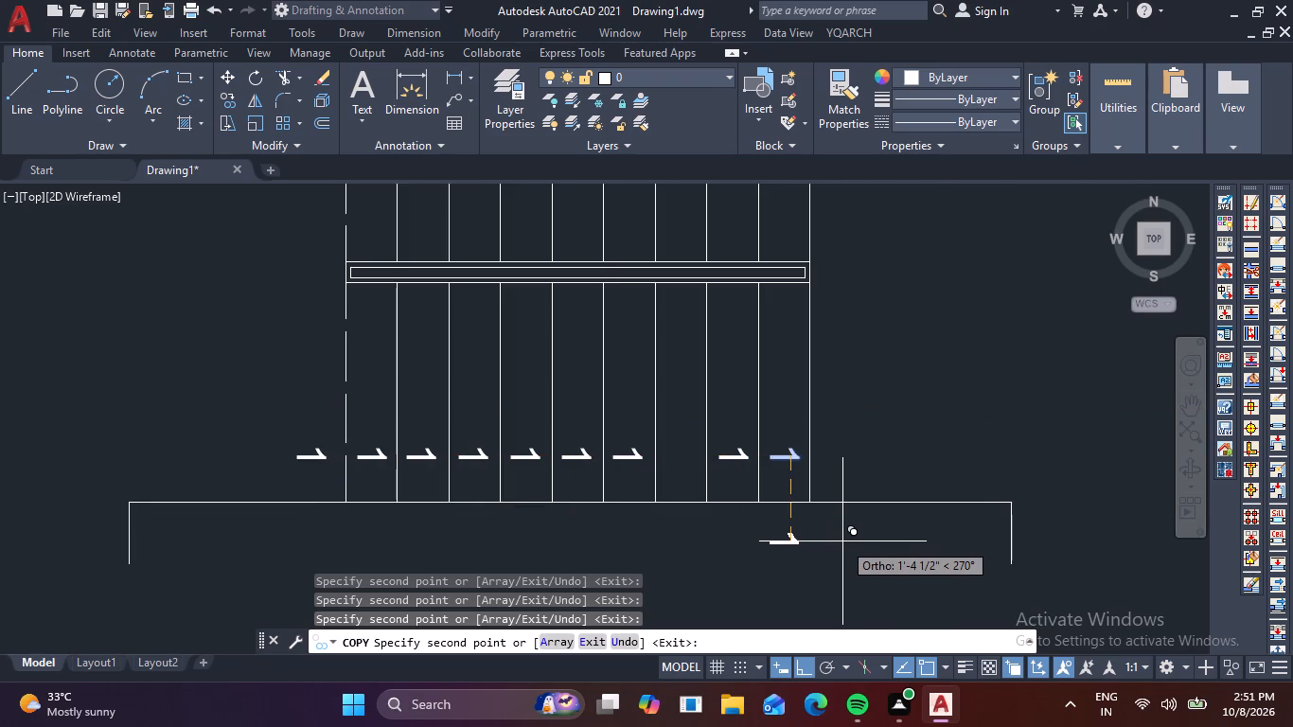
click(686, 463)
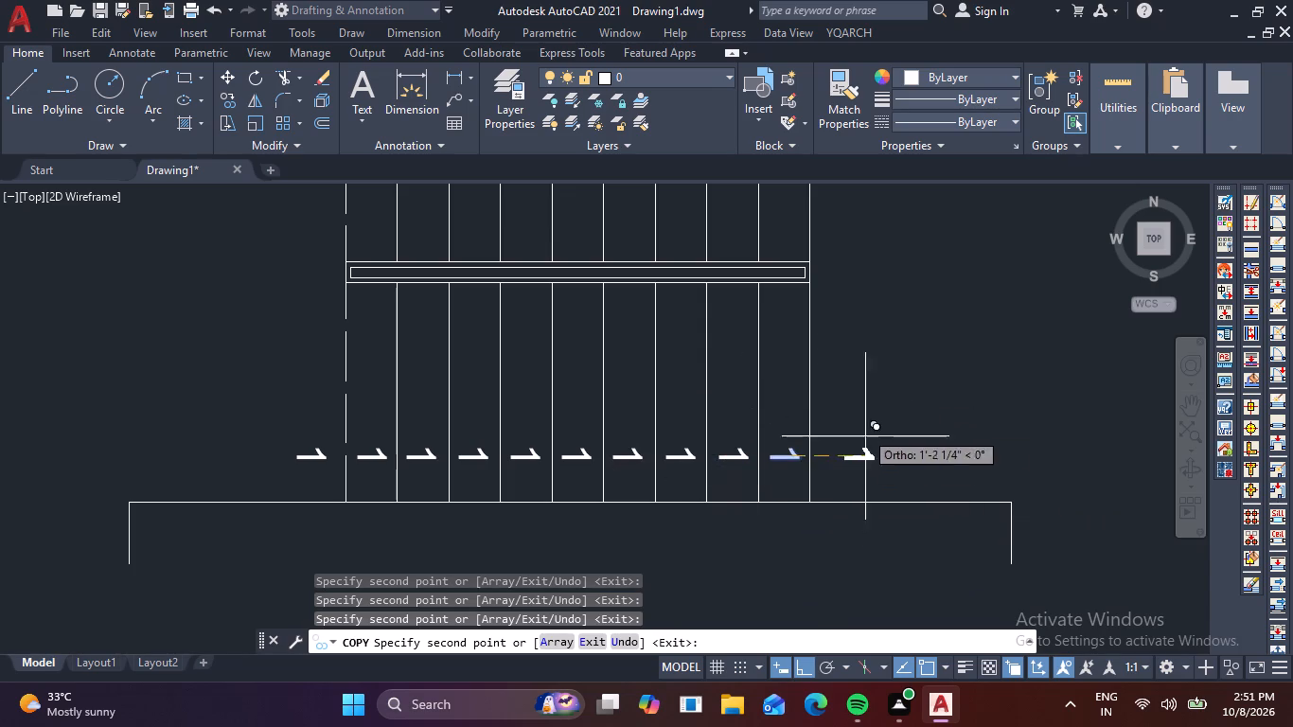
Copy the rotated 1 vertically from the rightmost lower tread into the rightmost tread of the upper flight.
middle_drag(798, 304, 806, 467)
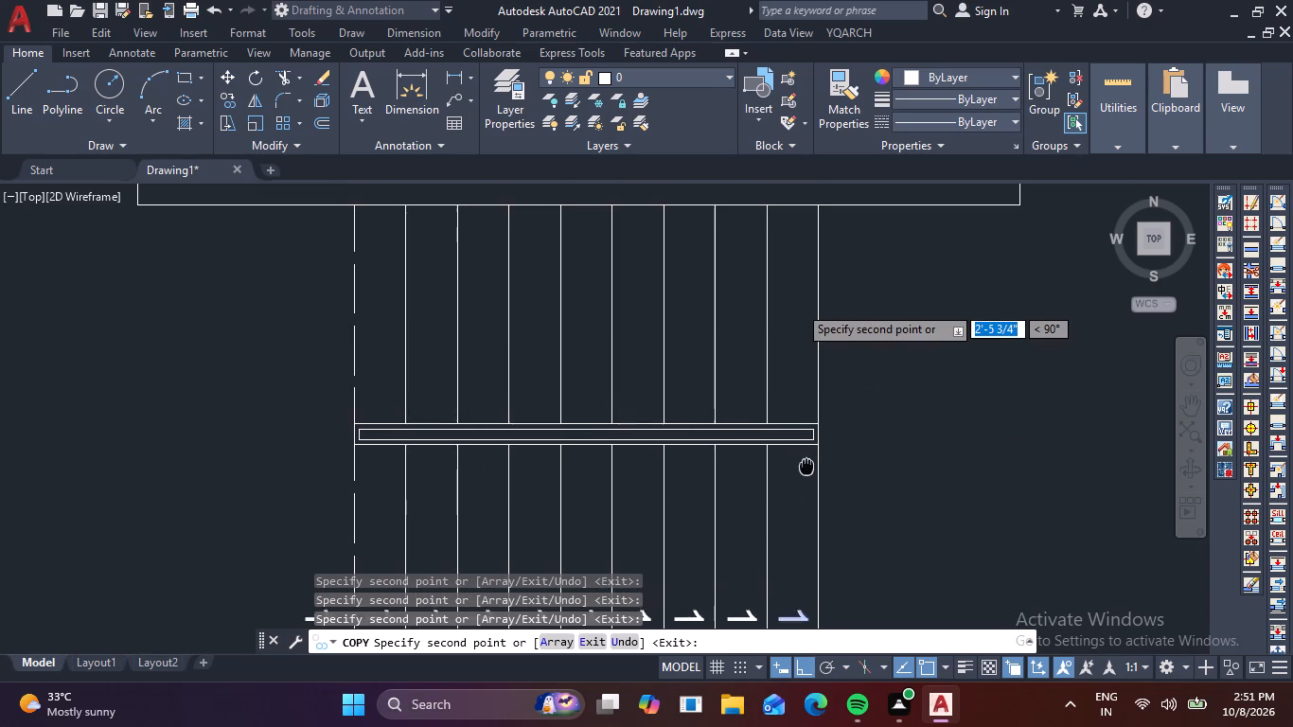
middle_drag(806, 467, 810, 484)
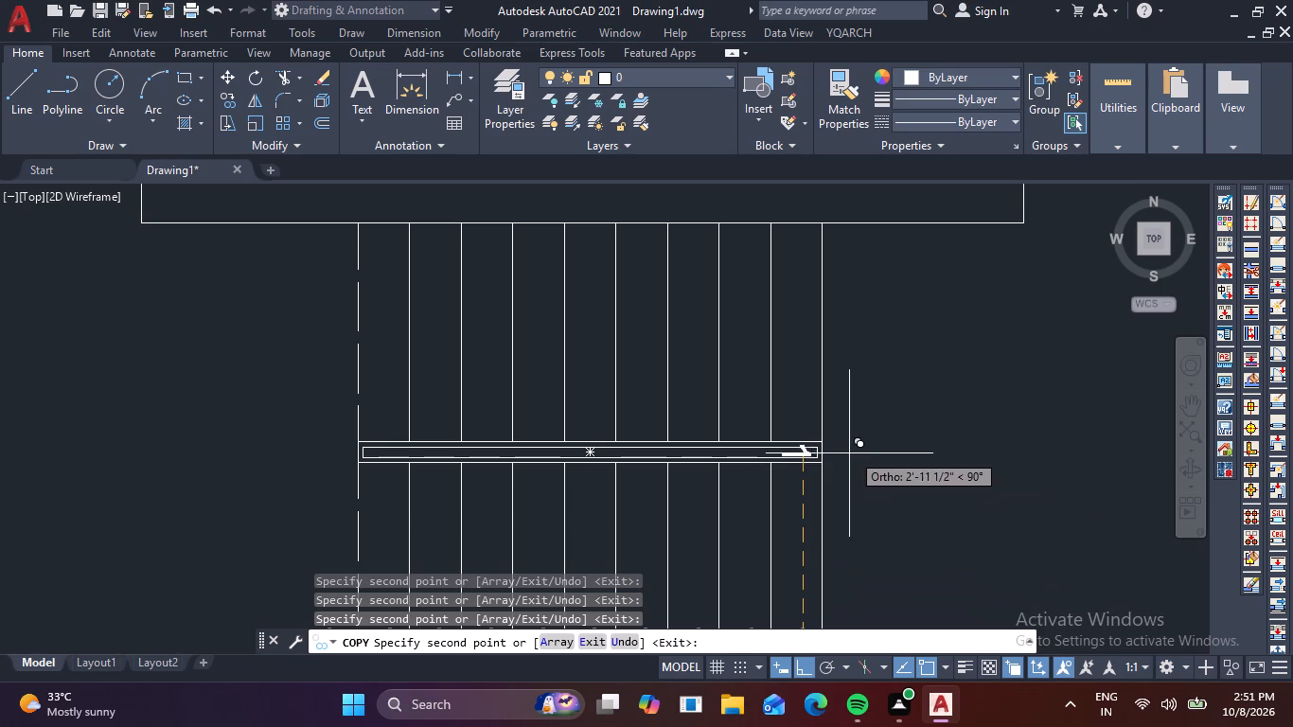
click(797, 387)
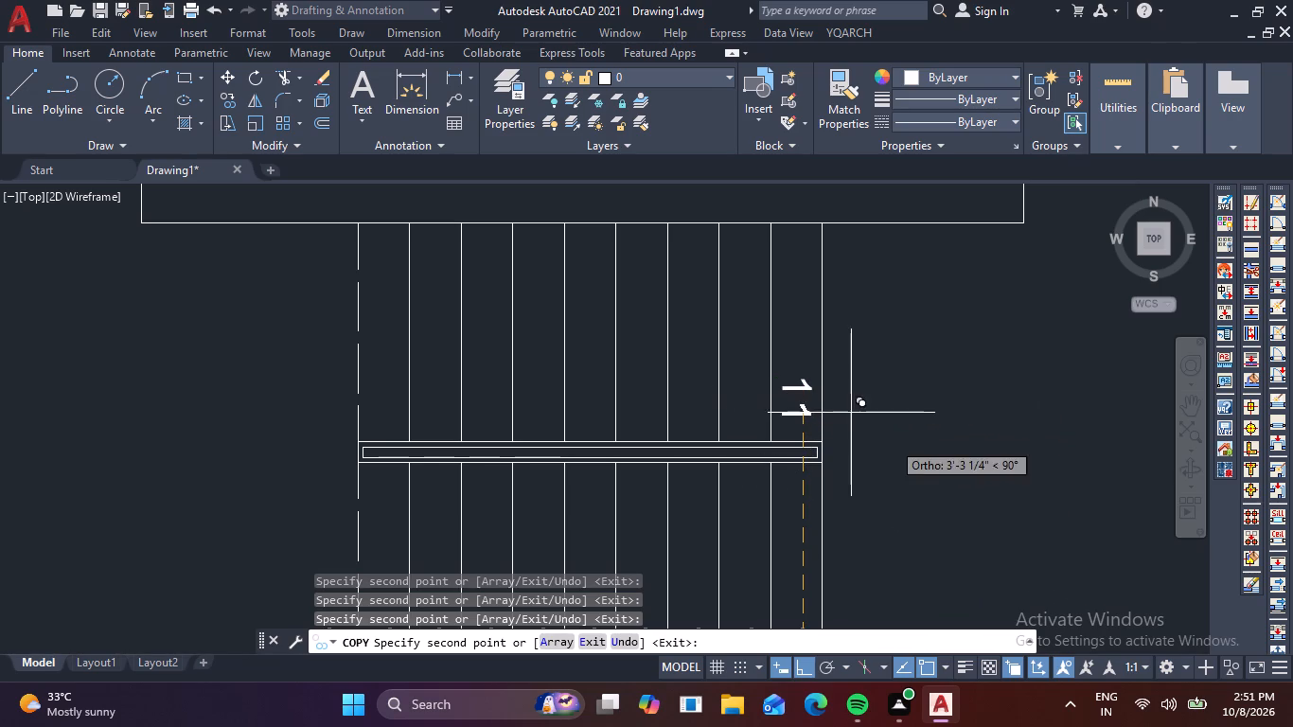
key(Escape)
Copy the upper flight's rotated 1 horizontally just beyond its right edge, into the other eight upper treads, and just beyond the dashed left edge.
scroll(799, 404, up, 2)
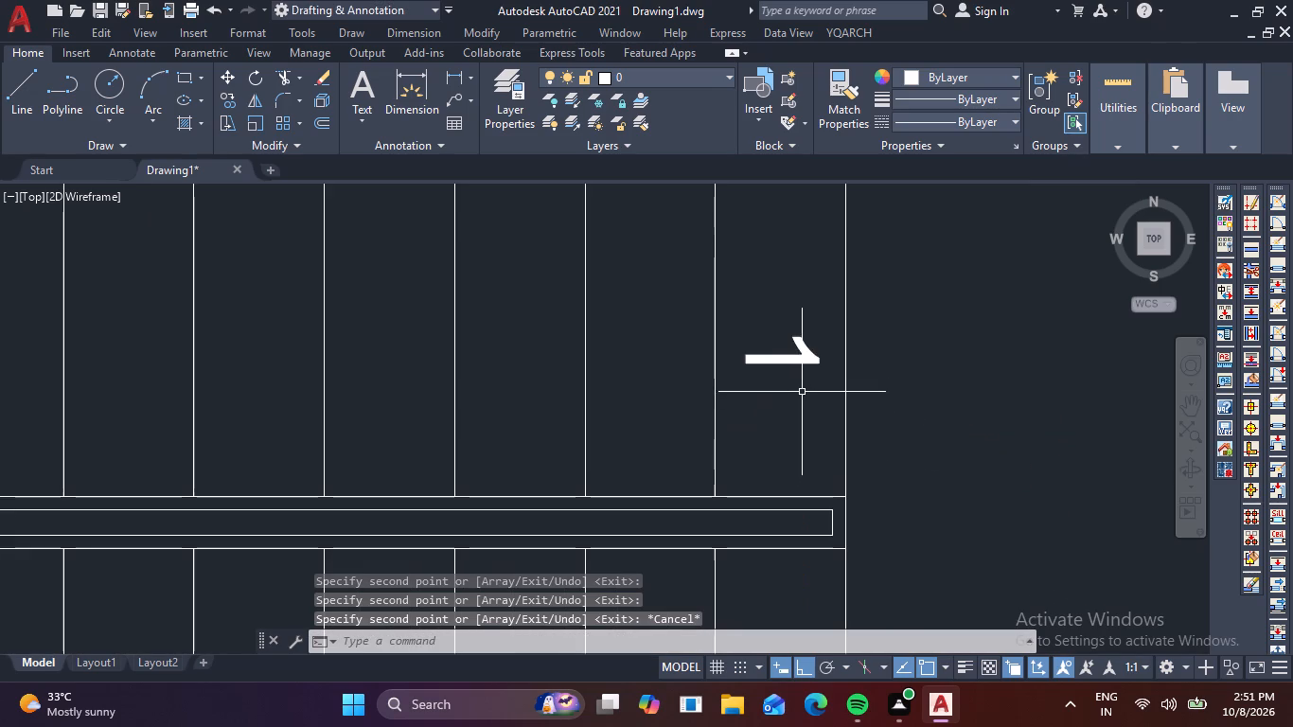
click(802, 392)
click(753, 354)
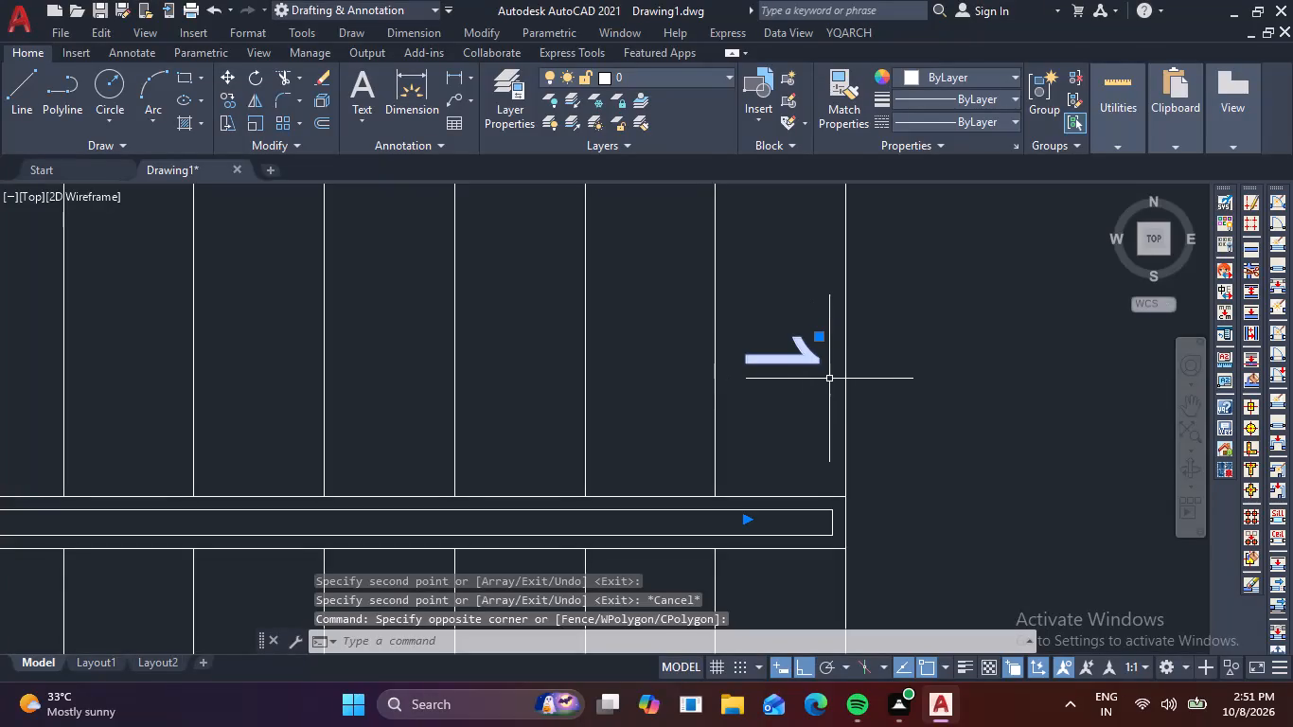
text(co)
key(space)
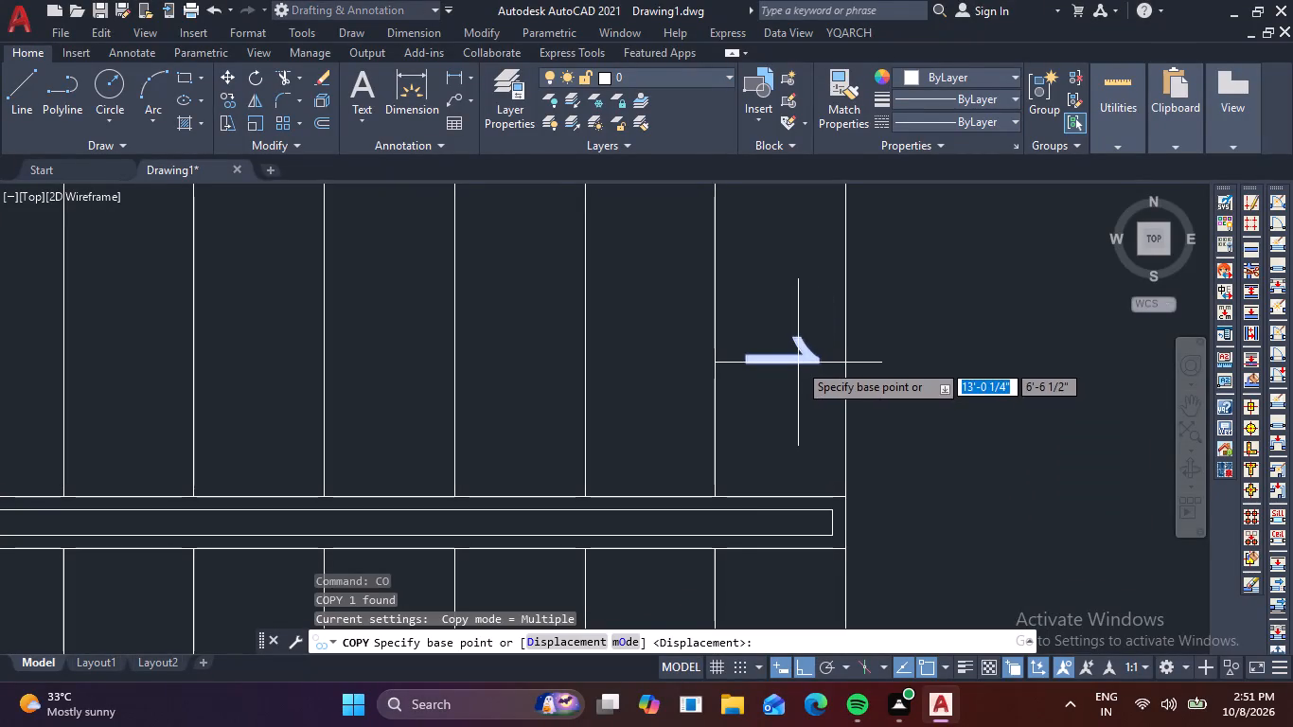
click(798, 363)
click(946, 357)
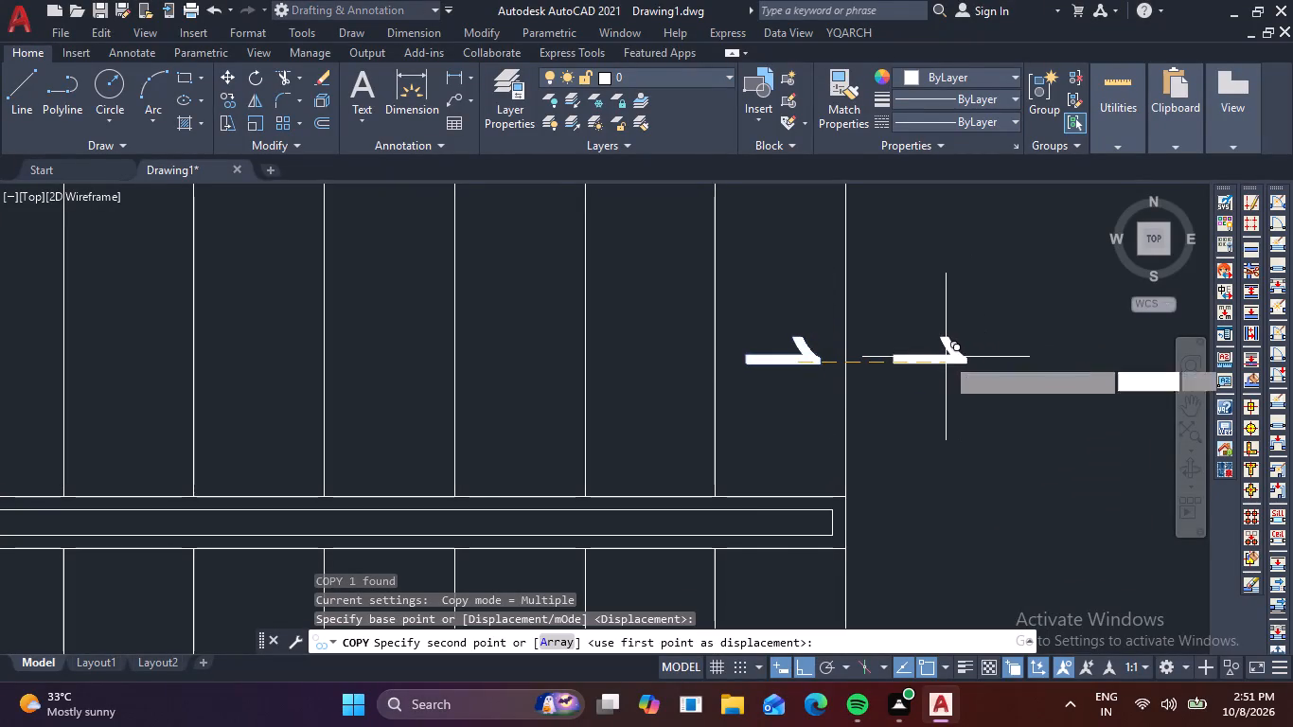
click(659, 359)
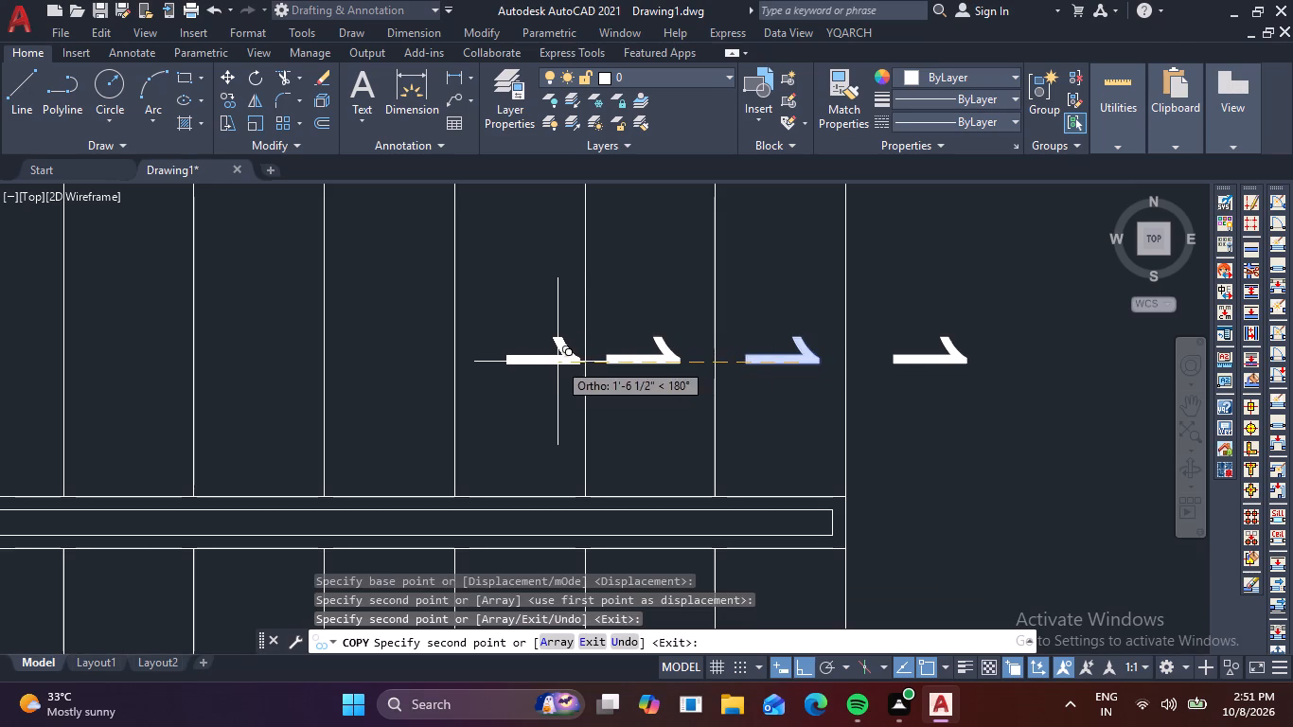
click(538, 362)
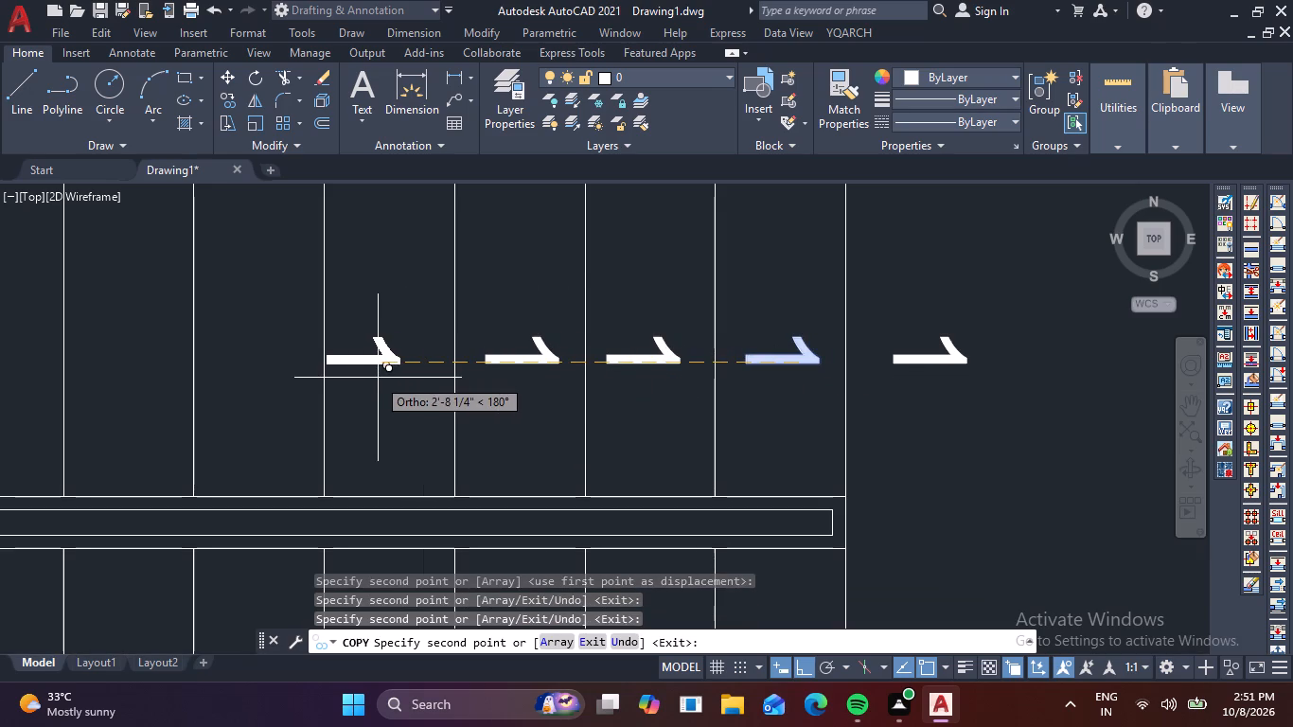
click(409, 376)
middle_drag(377, 396, 847, 376)
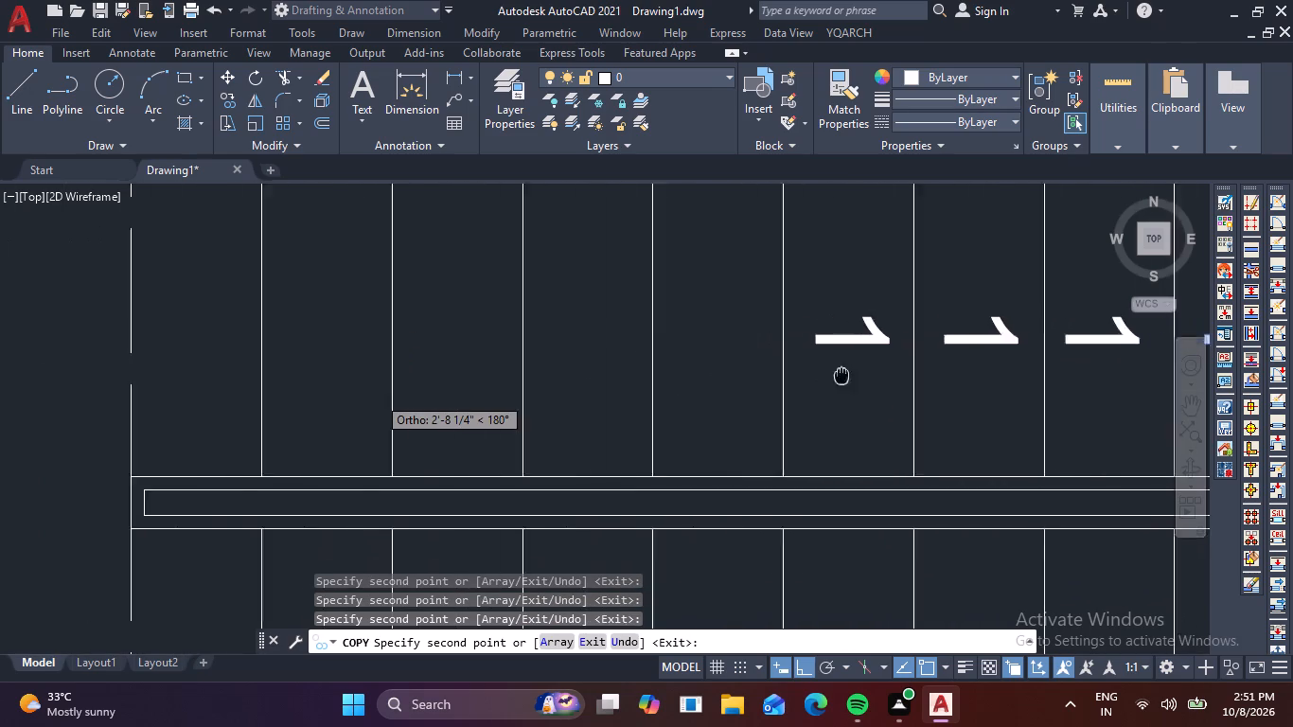
middle_drag(847, 376, 937, 376)
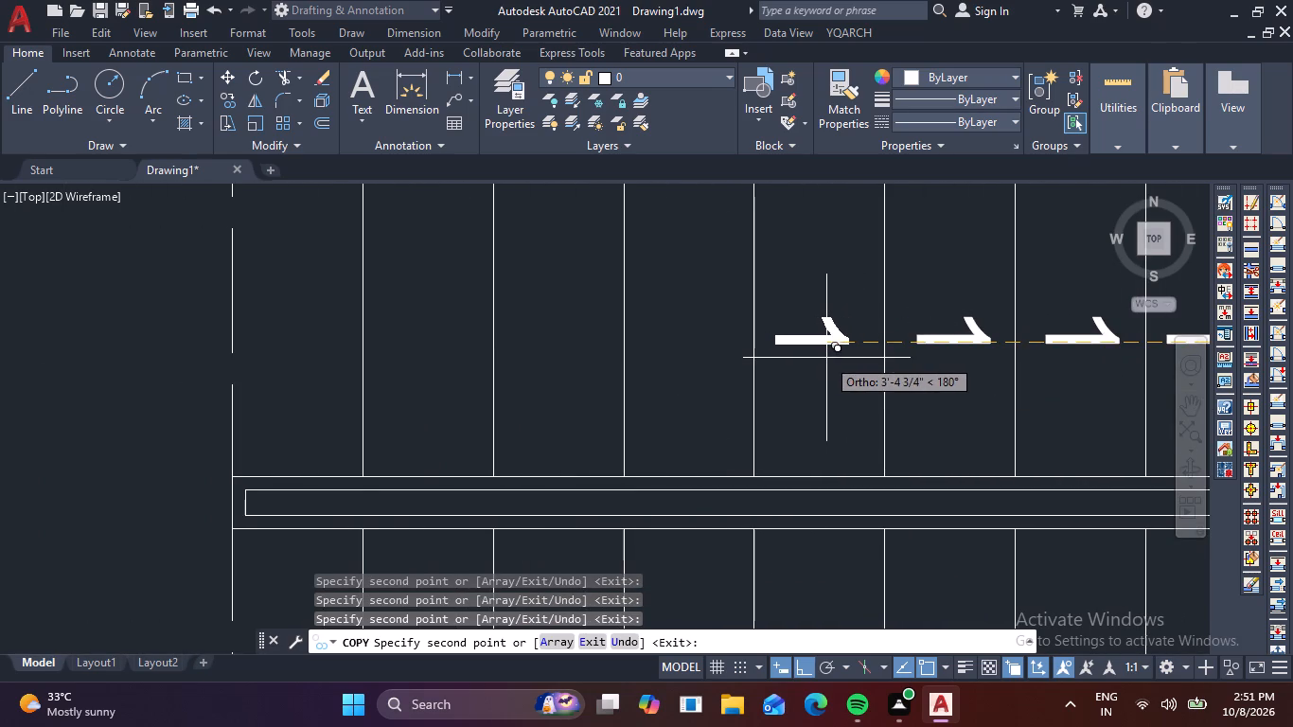
click(827, 359)
click(706, 355)
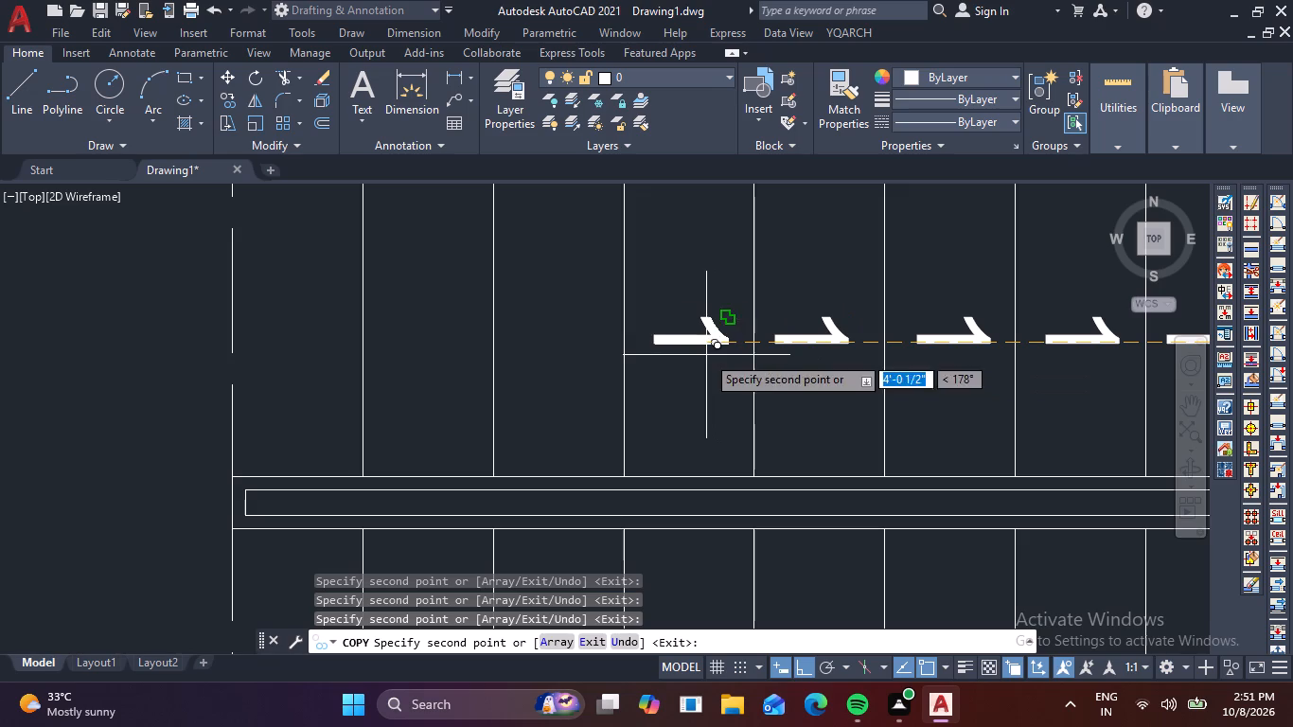
click(590, 369)
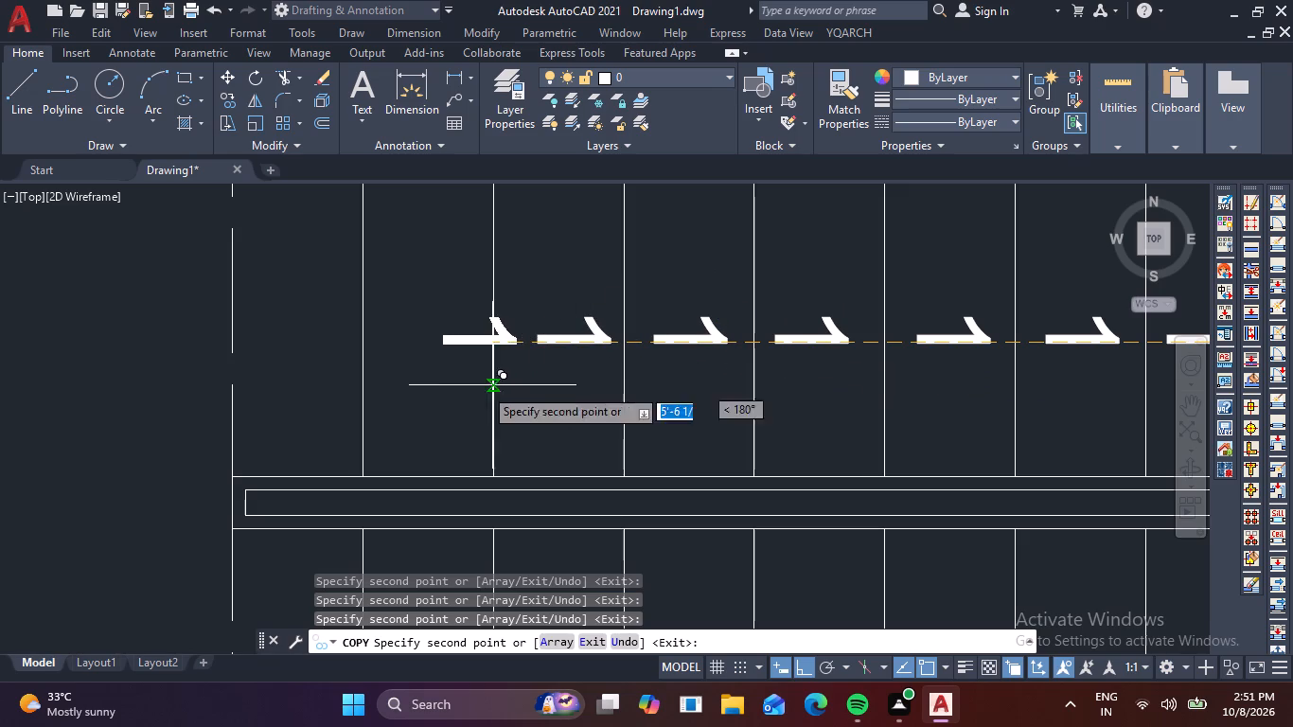
click(449, 395)
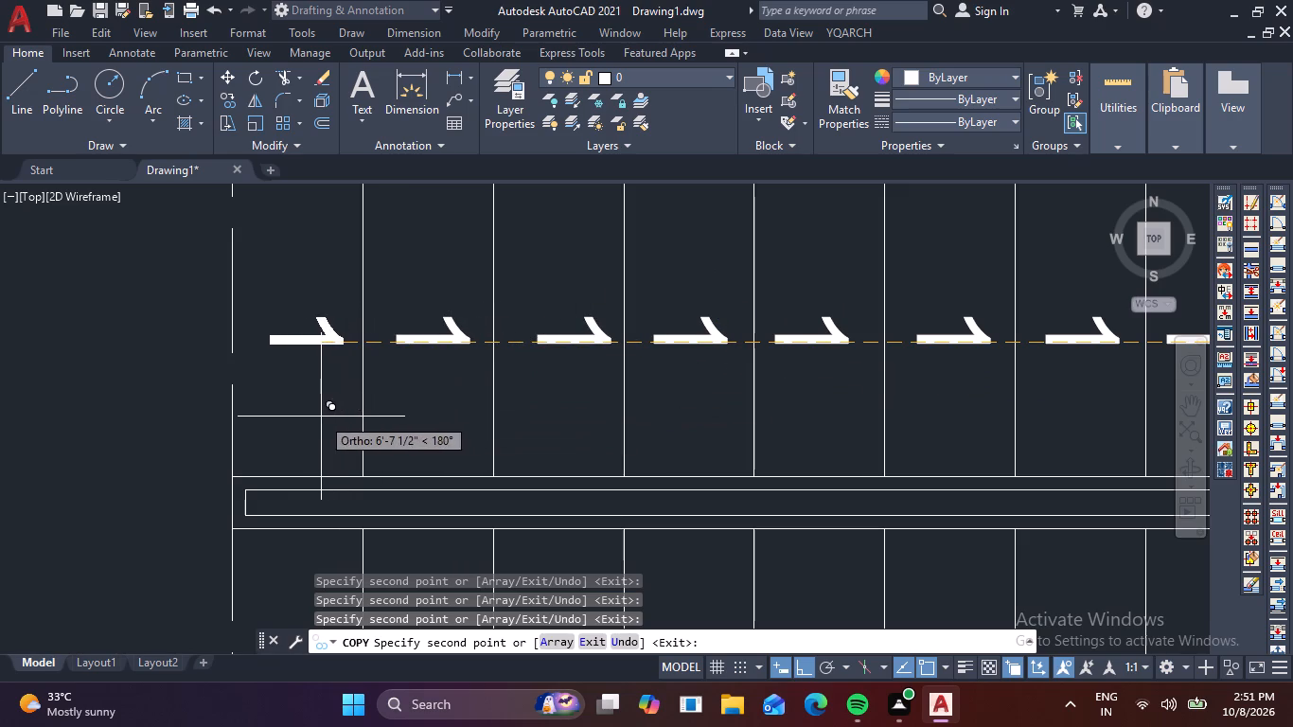
click(313, 417)
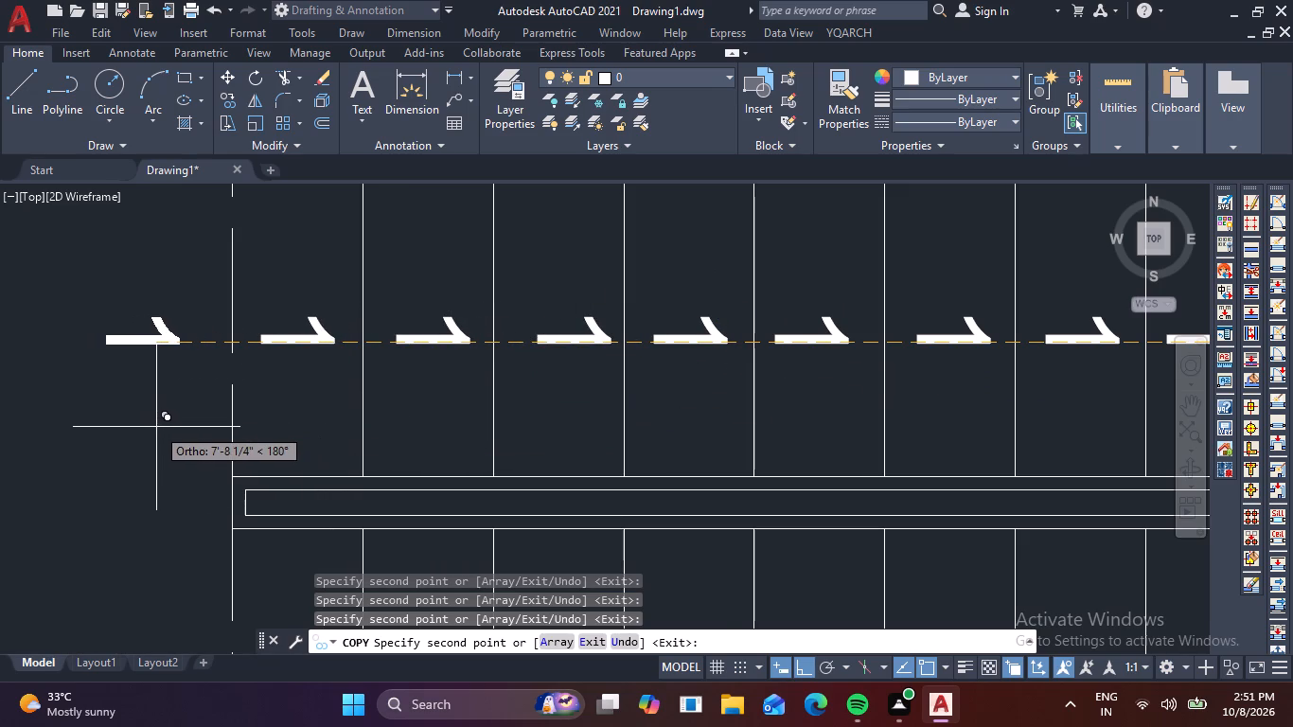
click(168, 427)
key(Escape)
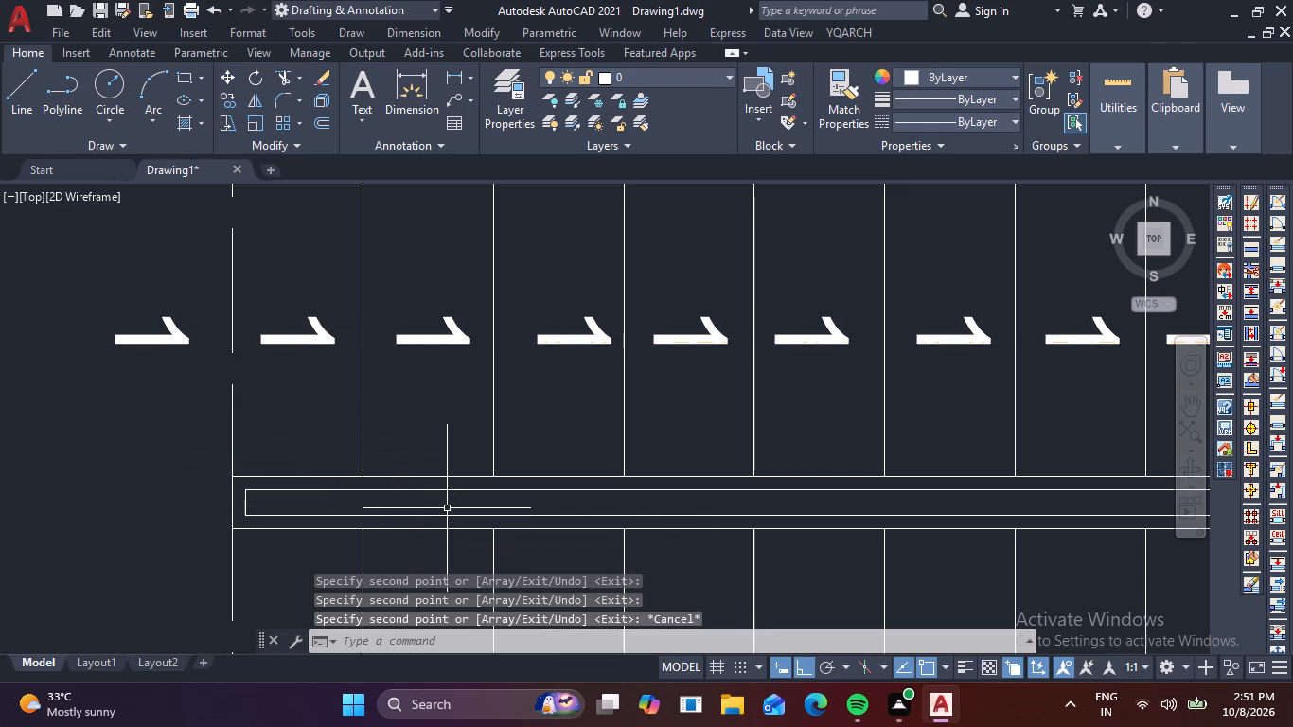
Renumber the 1s with TCOUNT in select order, lower flight right to left and upper flight left to right, start 1, increment 1, Overwrite placement.
scroll(447, 508, down, 2)
middle_drag(593, 481, 623, 404)
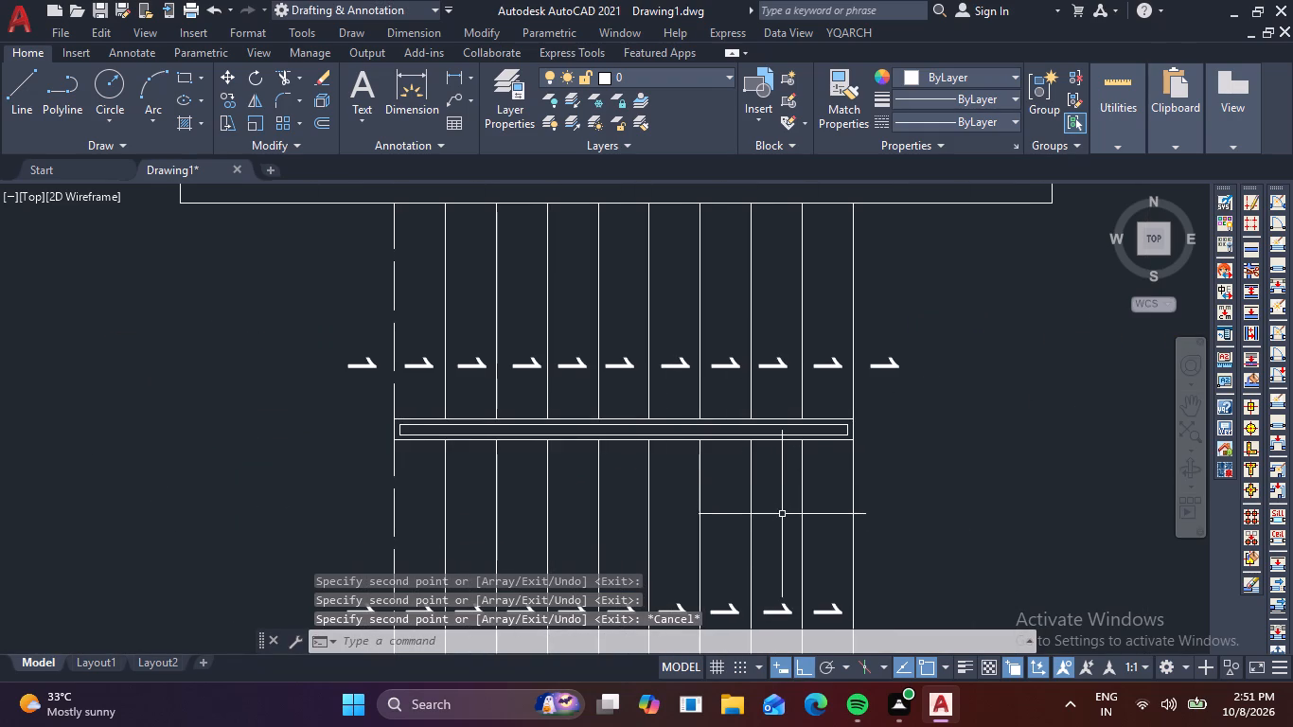
middle_drag(676, 557, 687, 417)
text(tco)
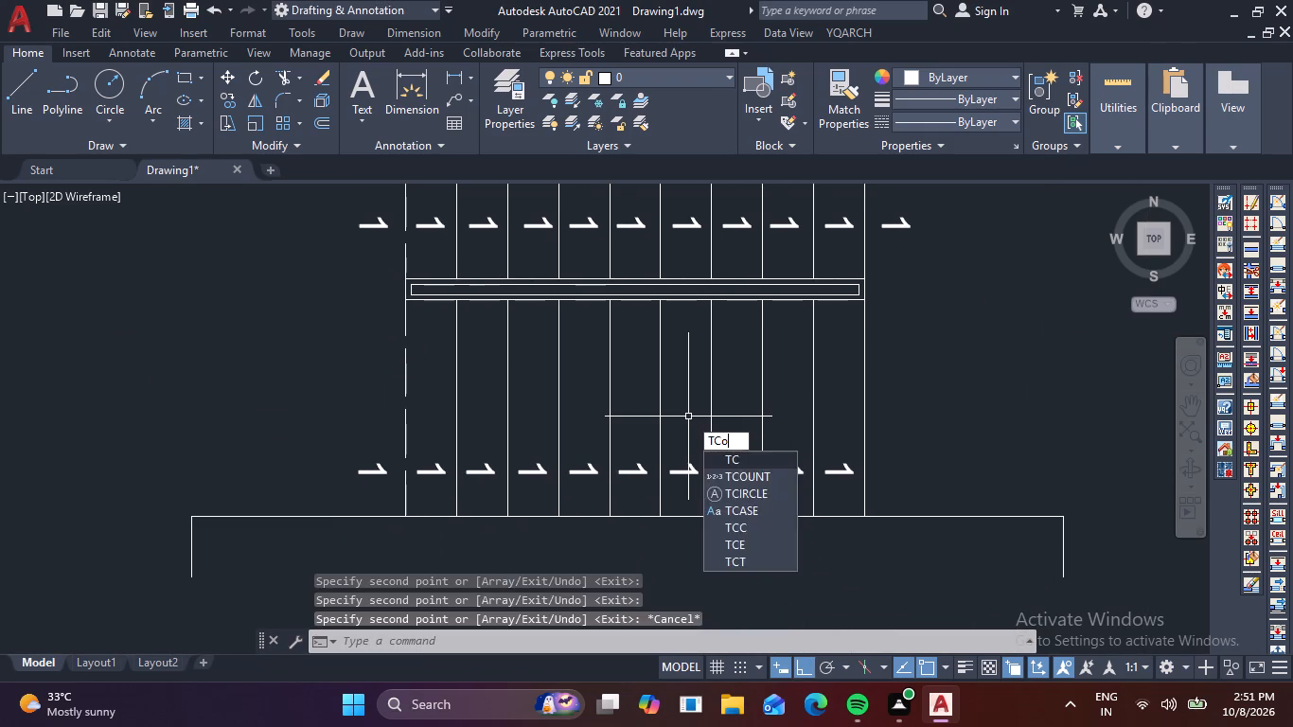
click(750, 461)
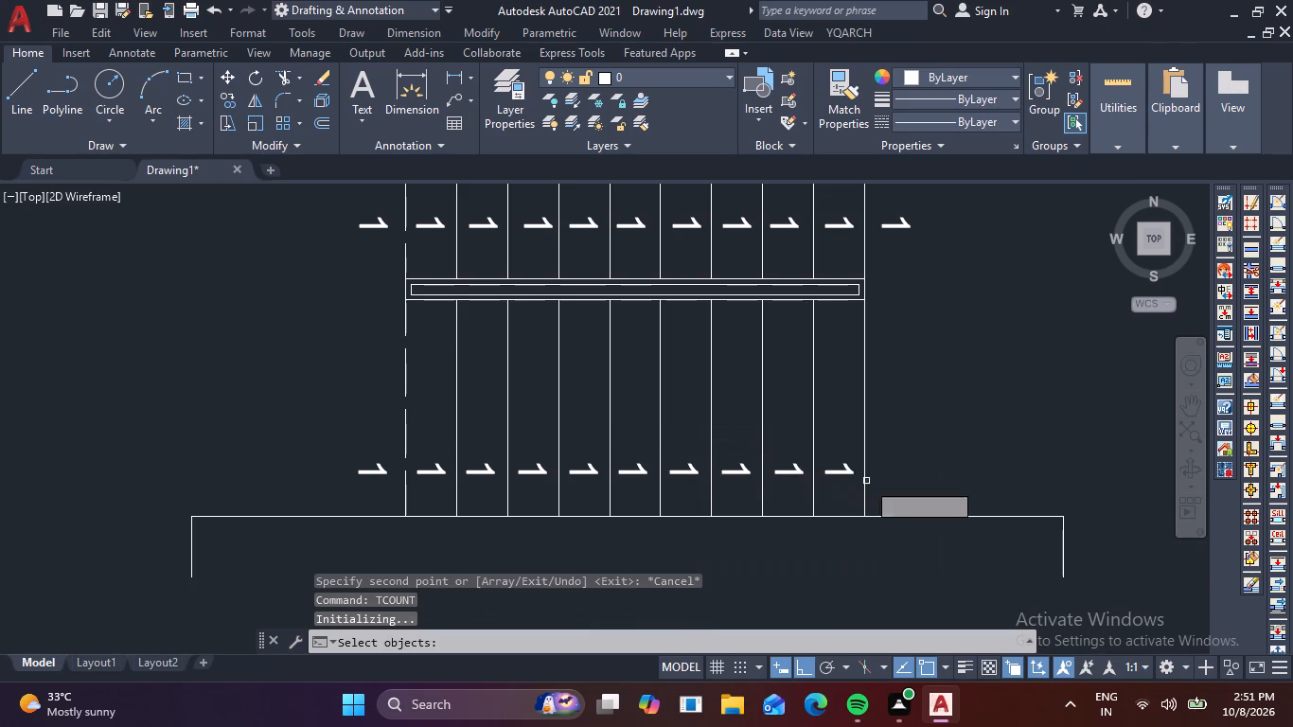
click(843, 468)
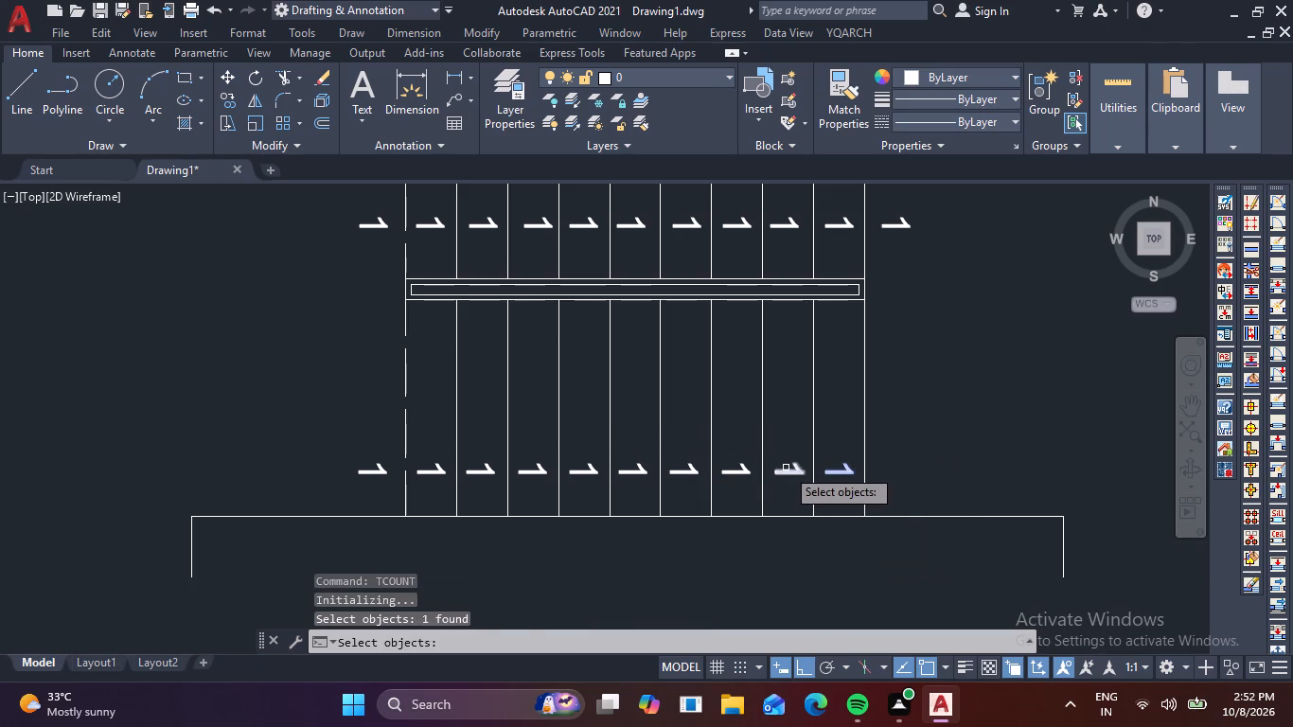
click(786, 469)
click(738, 468)
click(682, 470)
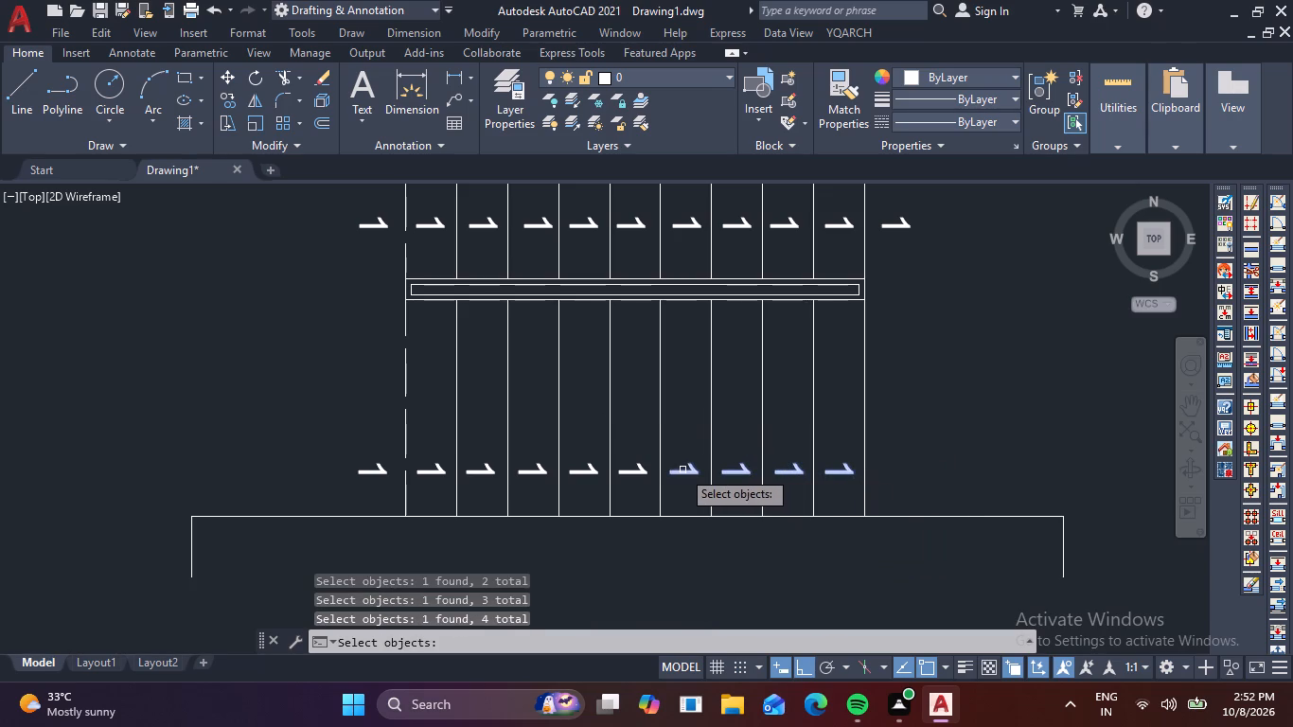
click(630, 468)
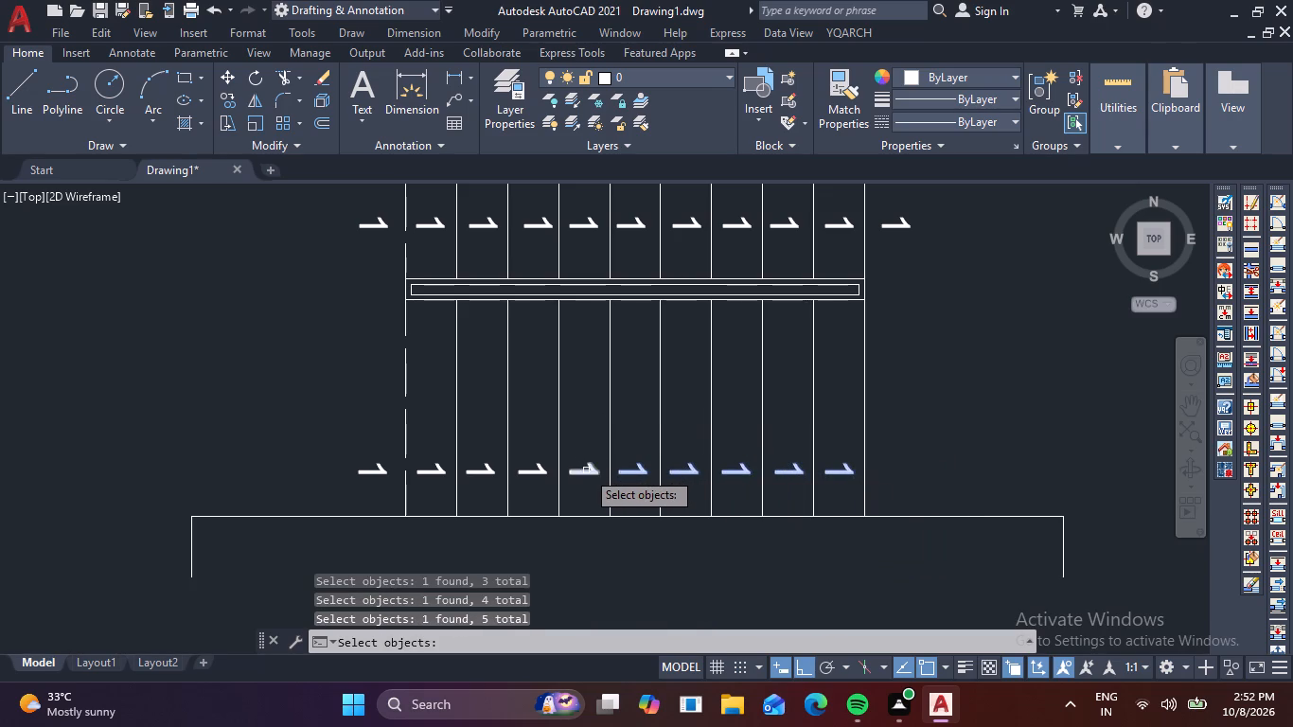
click(586, 470)
click(539, 472)
click(486, 471)
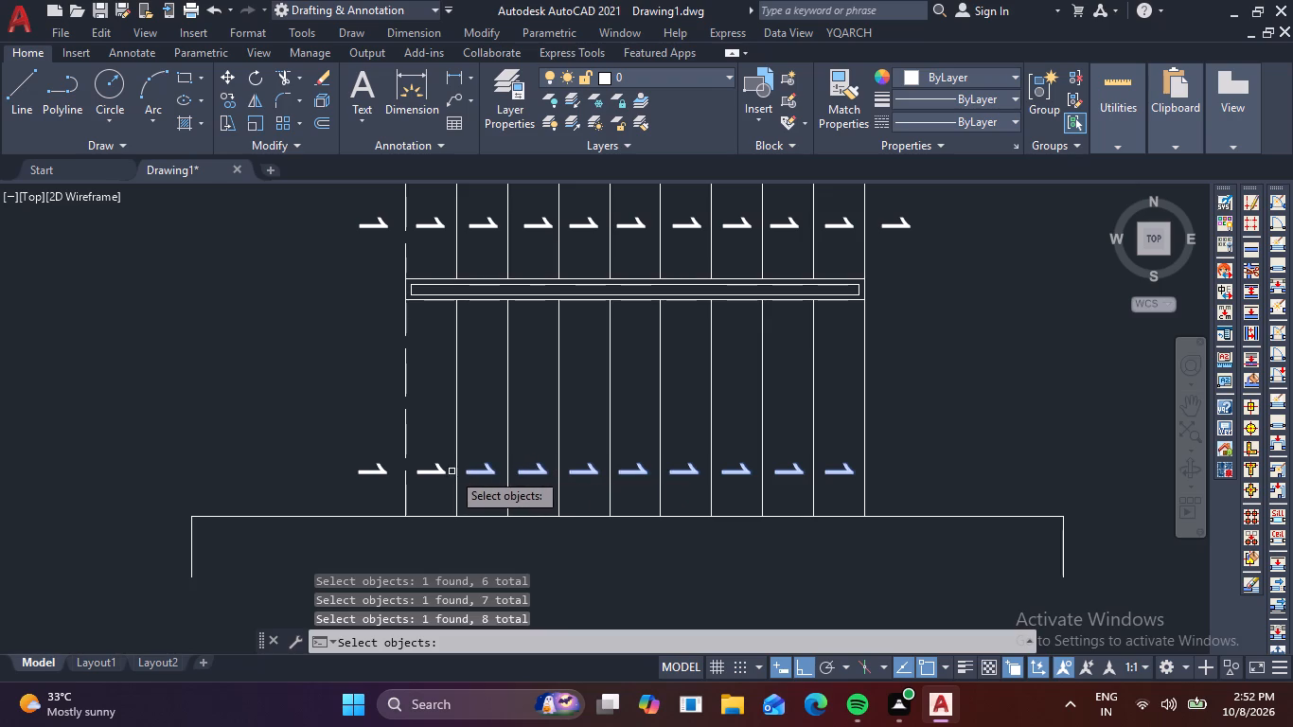
click(438, 472)
click(376, 468)
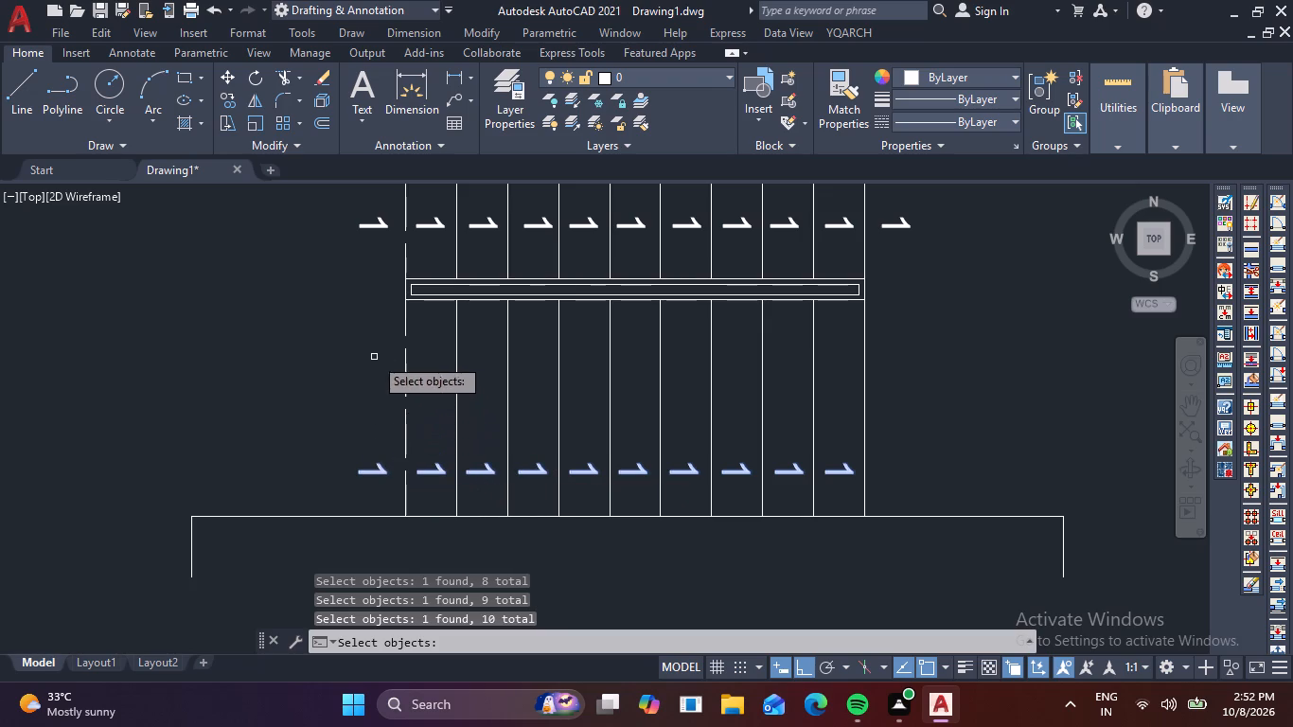
click(383, 223)
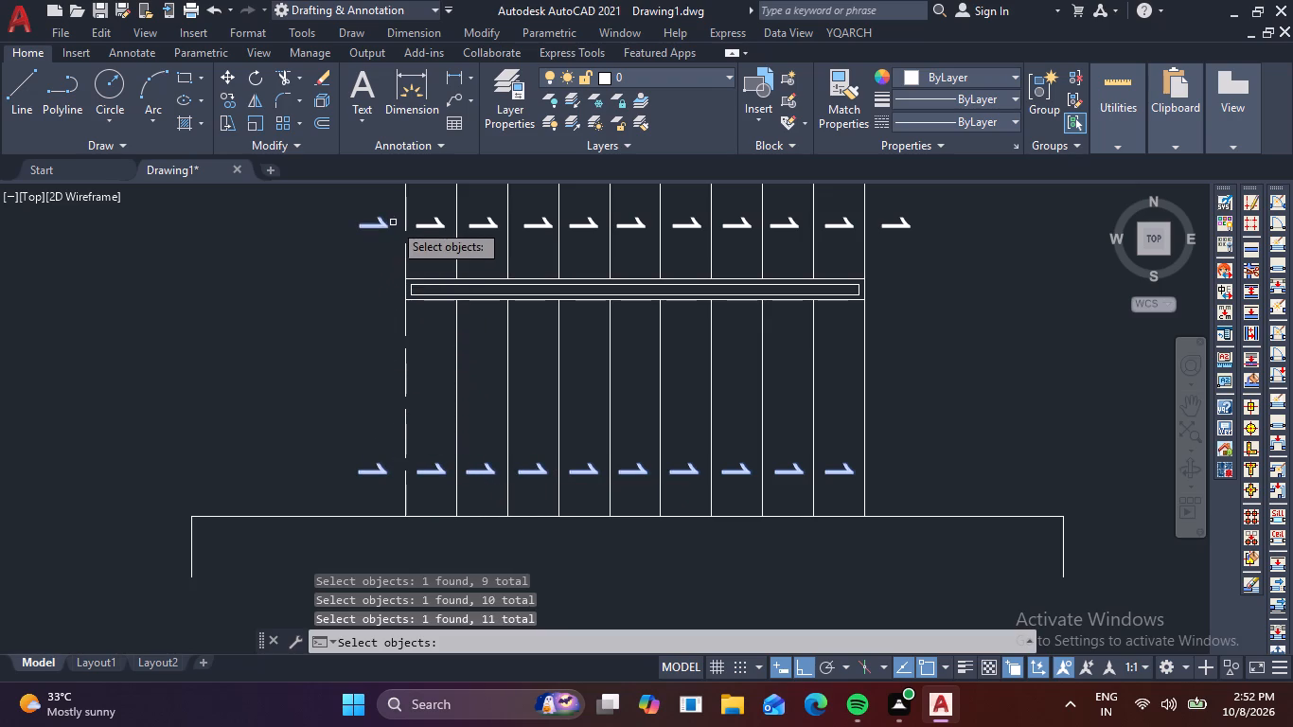
click(435, 222)
click(484, 226)
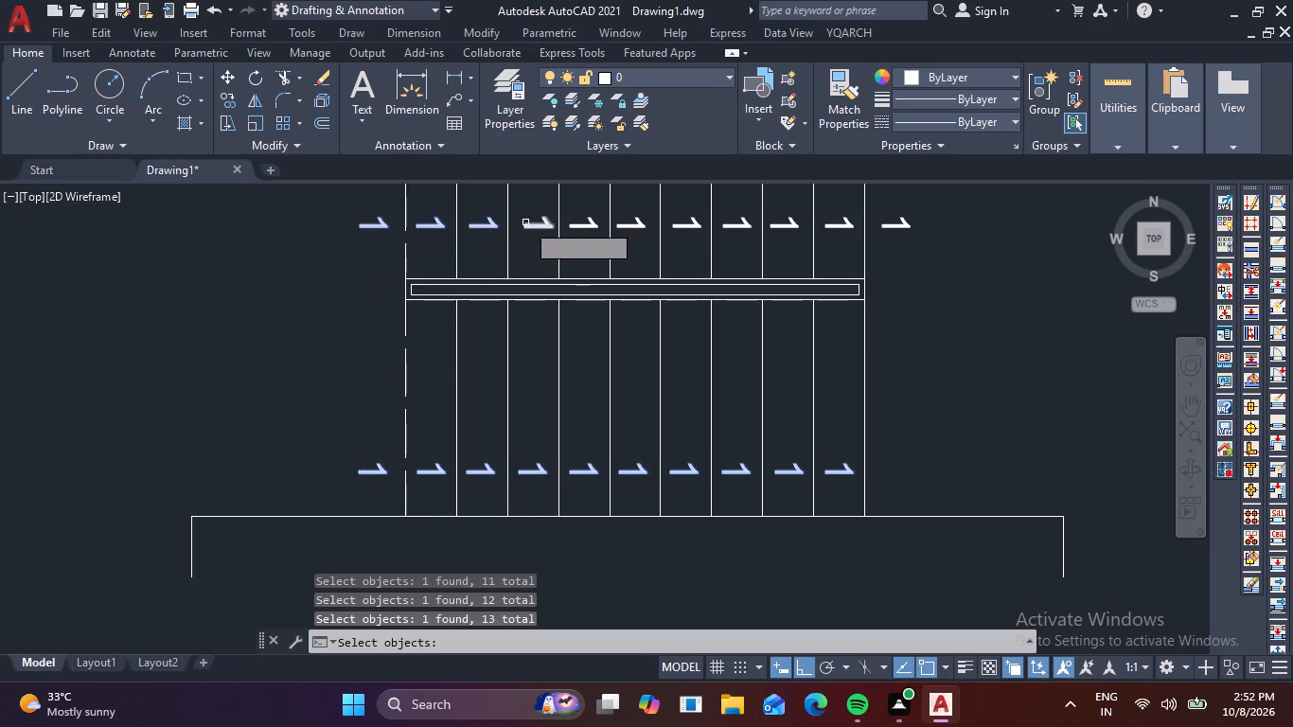
click(533, 222)
click(575, 222)
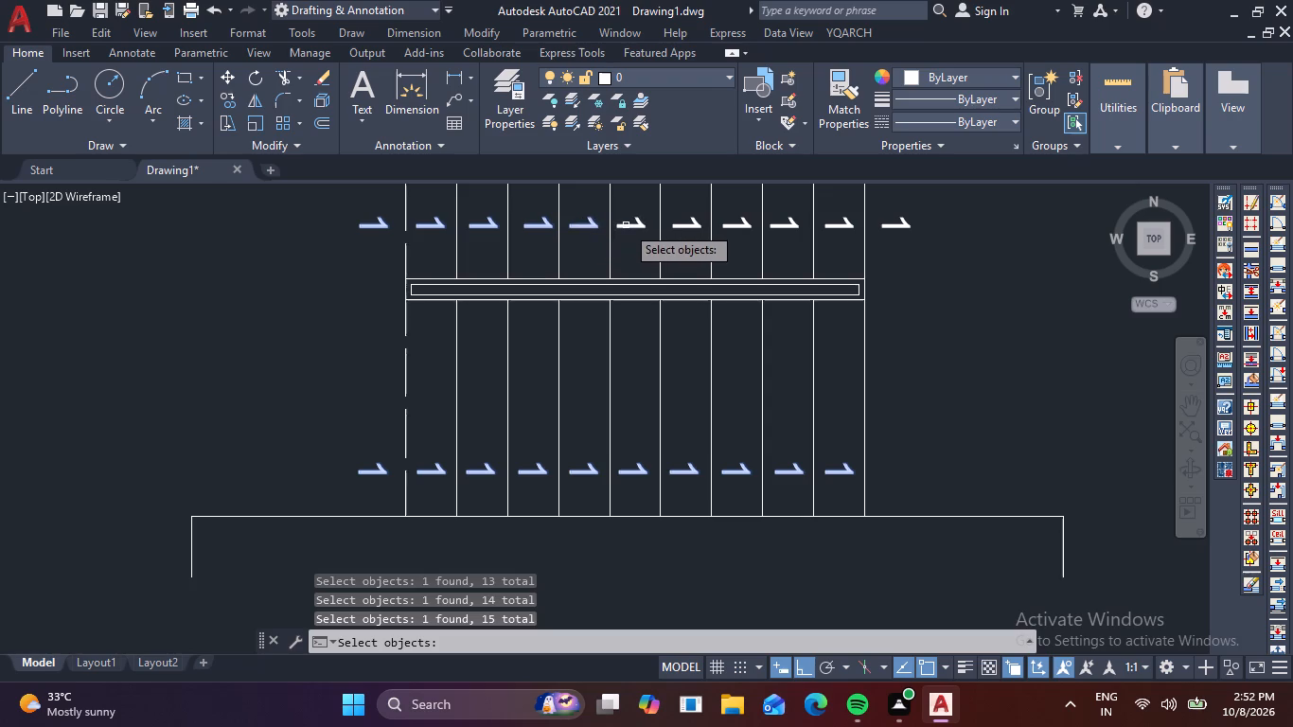
click(626, 225)
click(686, 223)
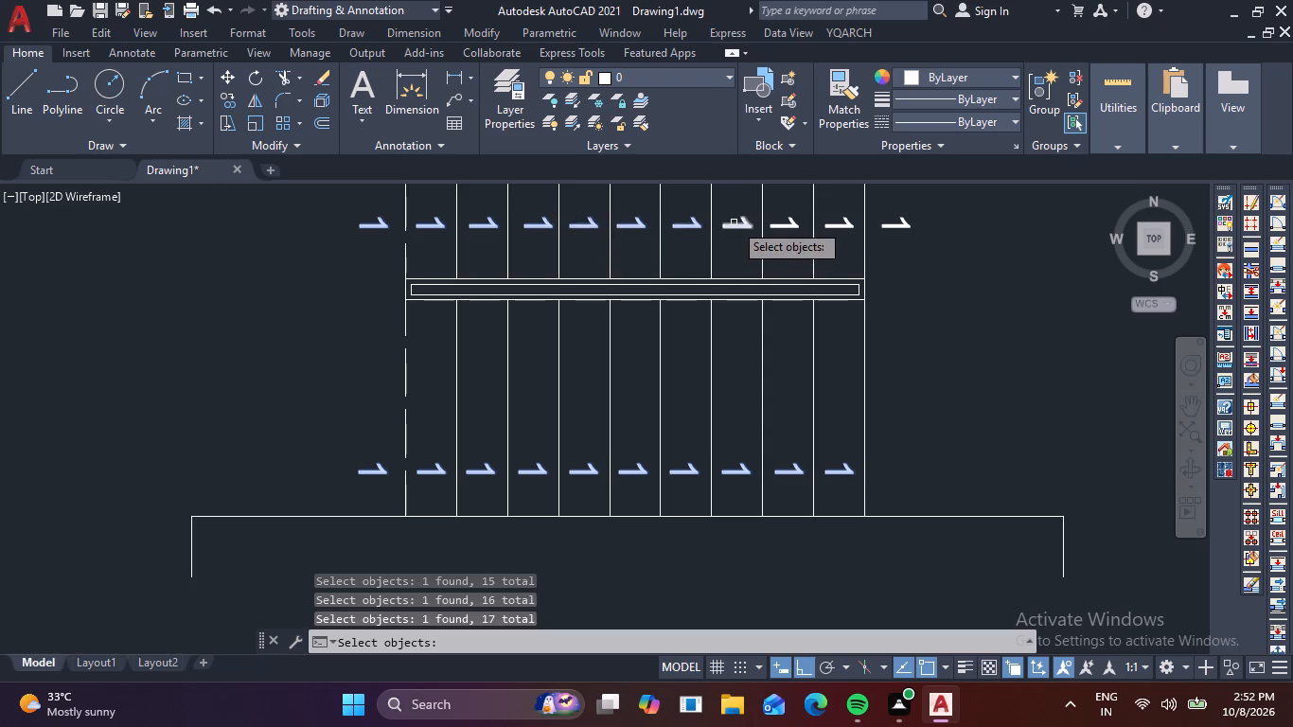
click(734, 222)
click(789, 223)
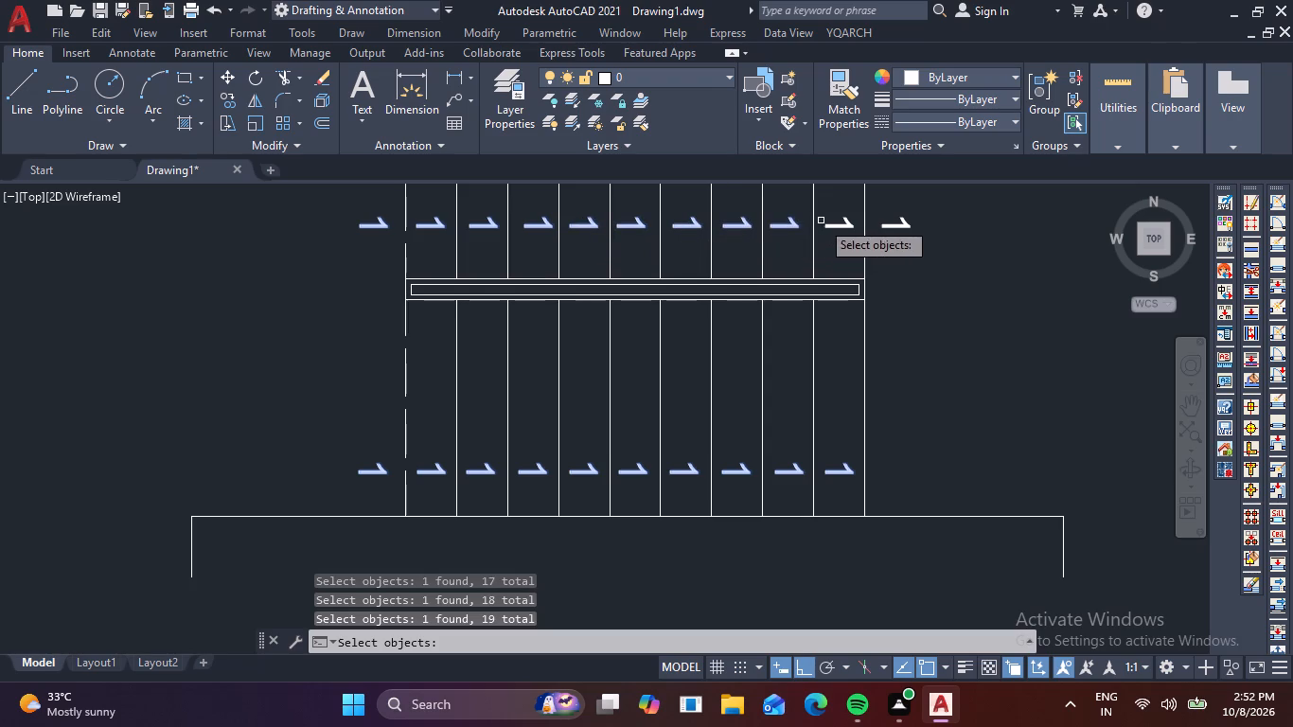
click(834, 222)
click(898, 224)
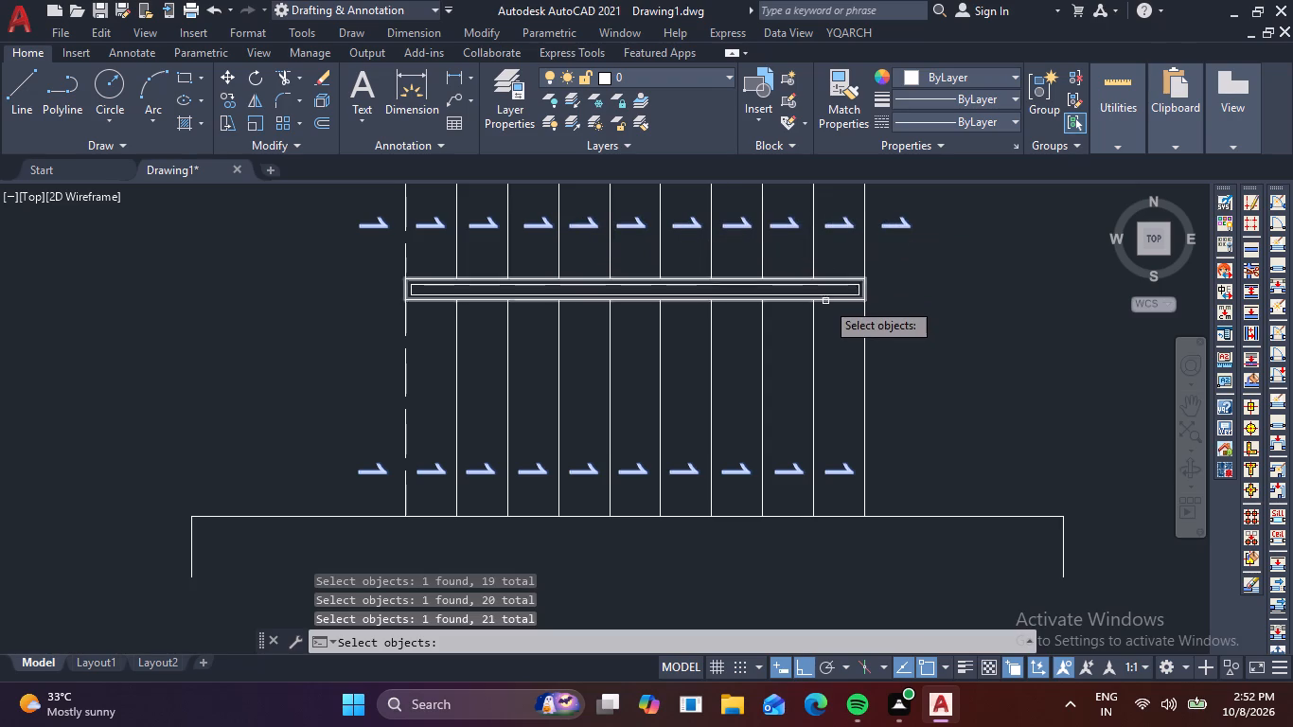
key(space)
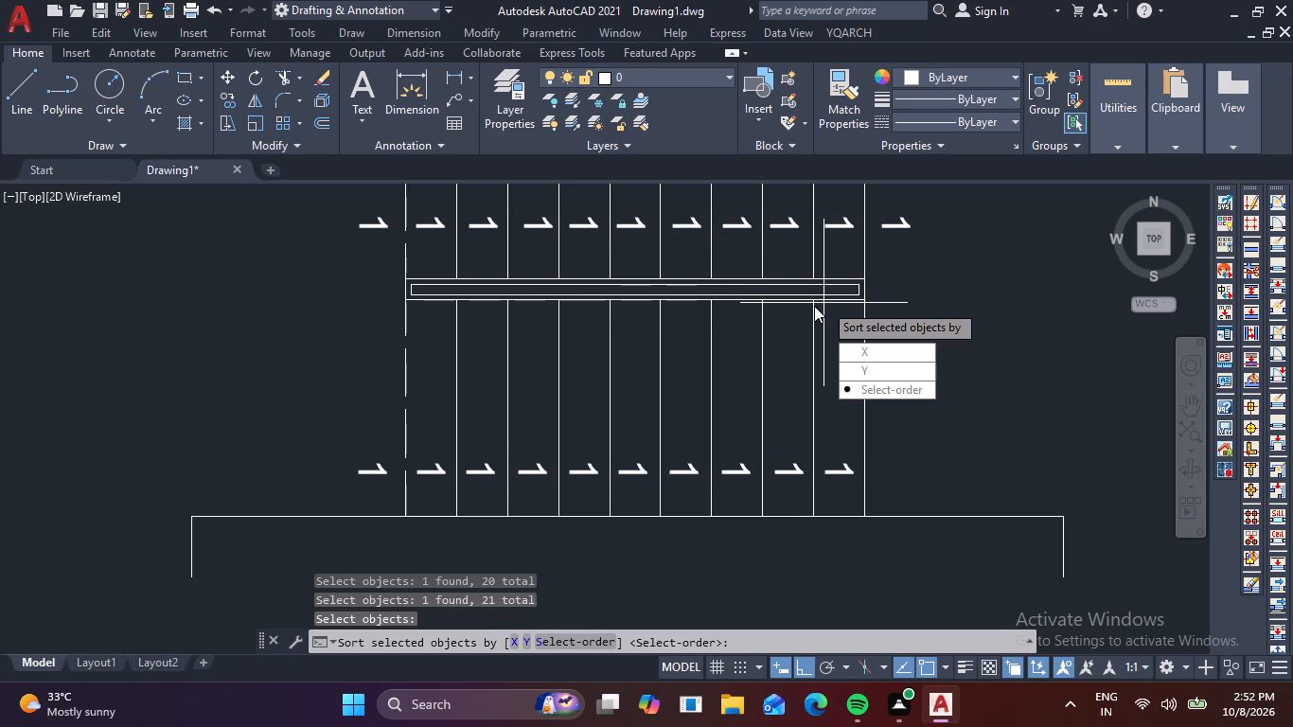
key(1)
key(comma)
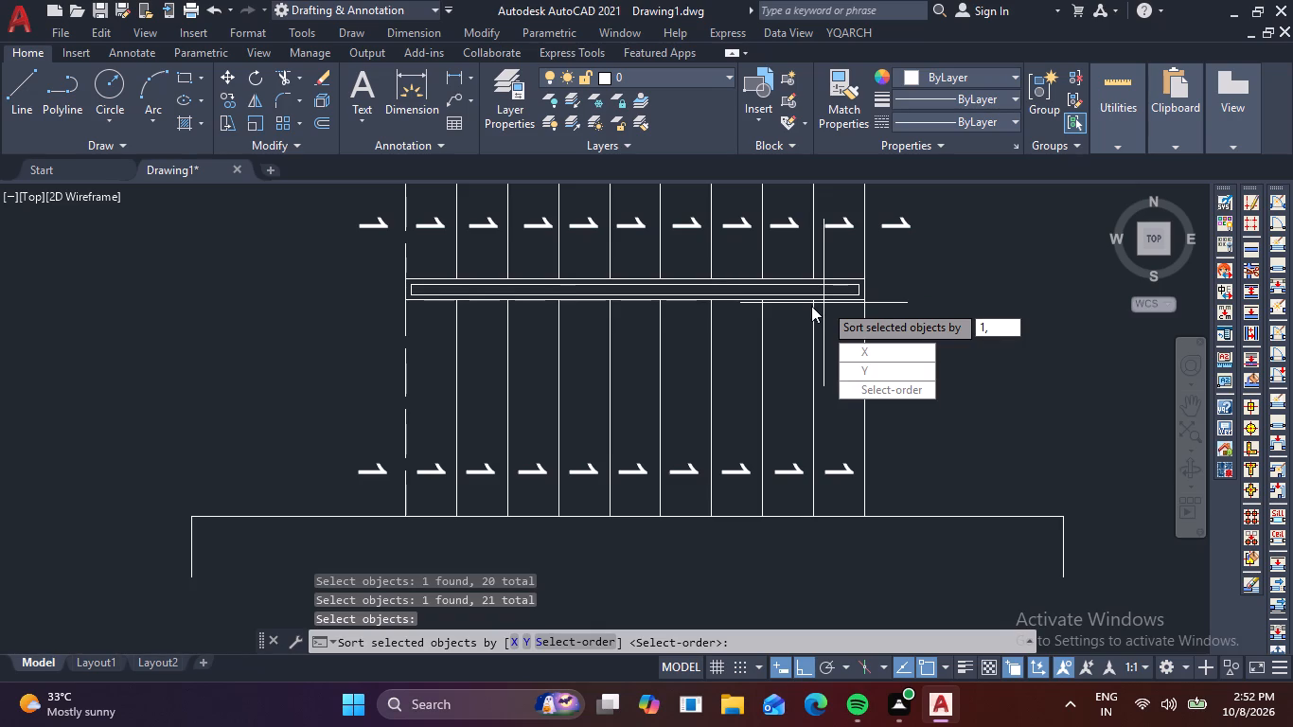
key(1)
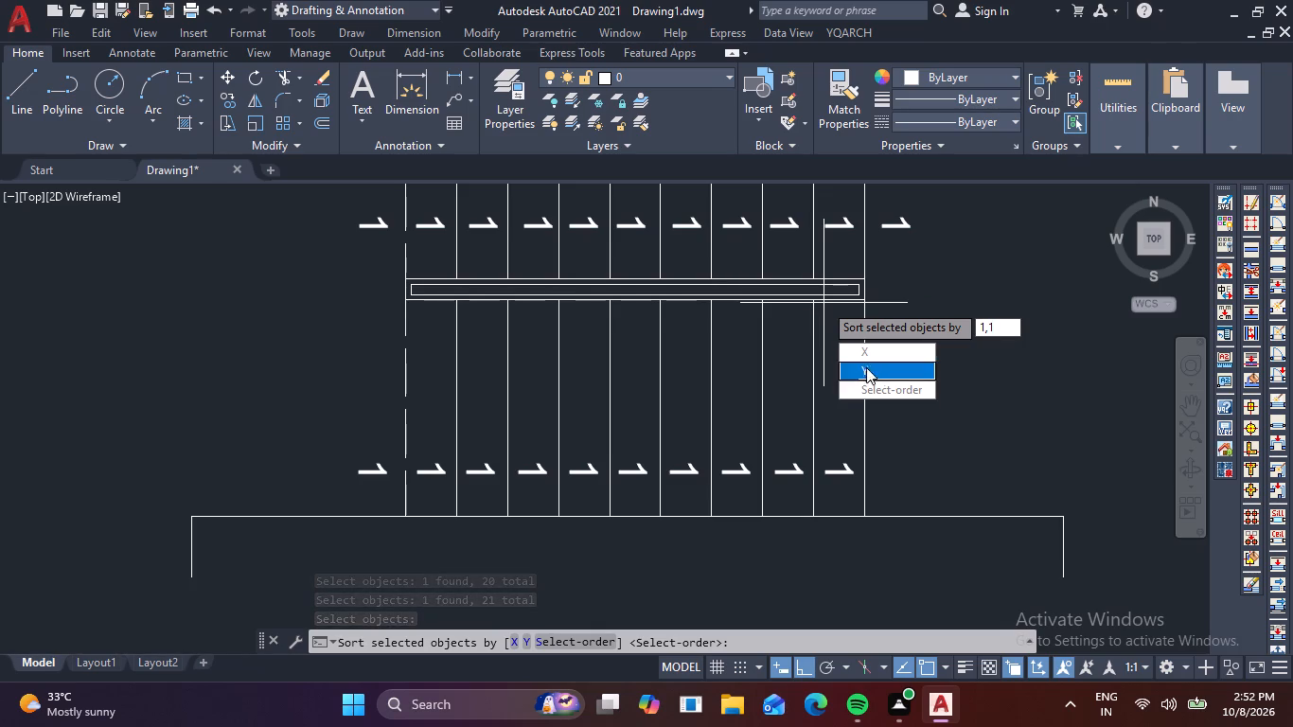
drag(896, 397, 824, 303)
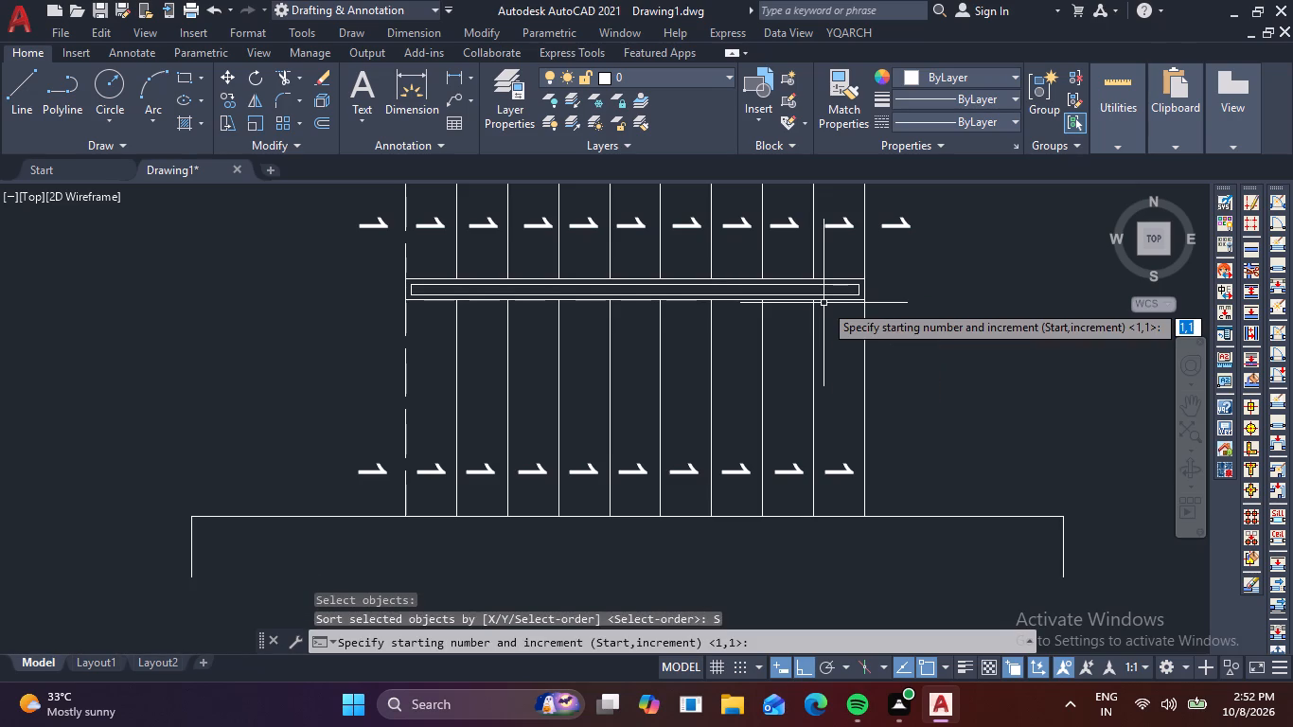
key(space)
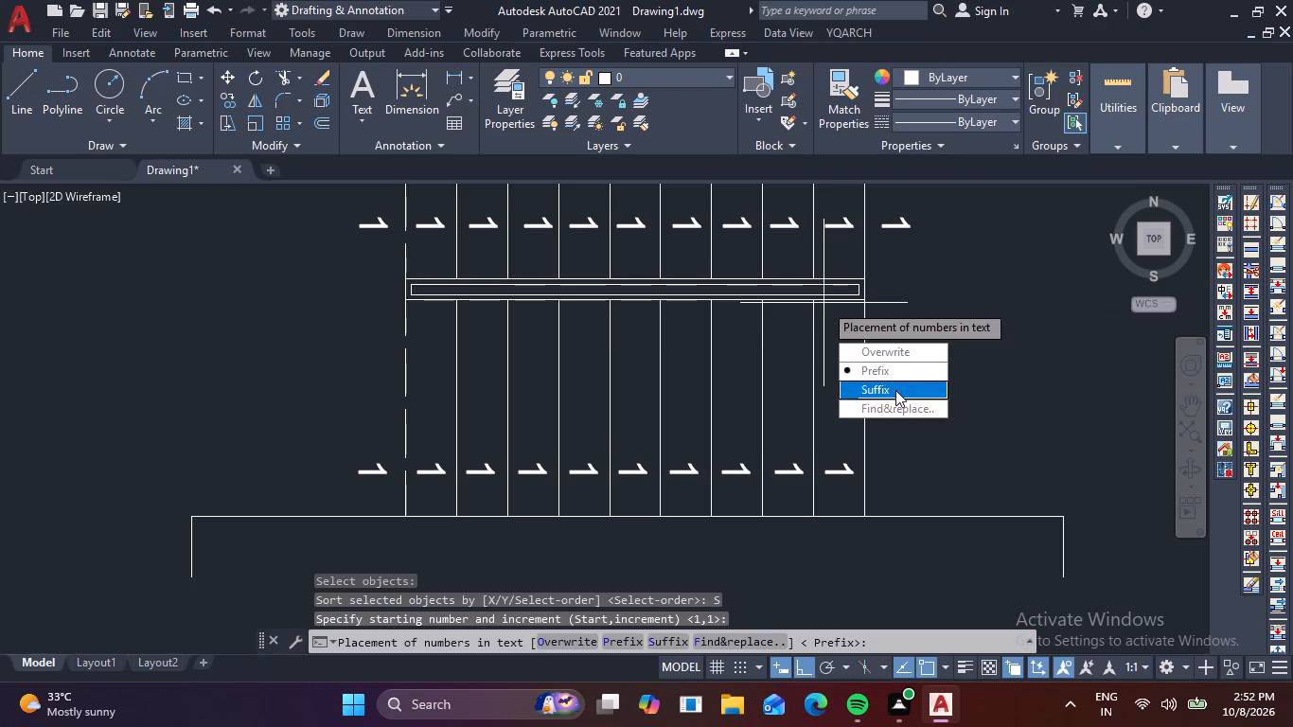
drag(892, 354, 824, 303)
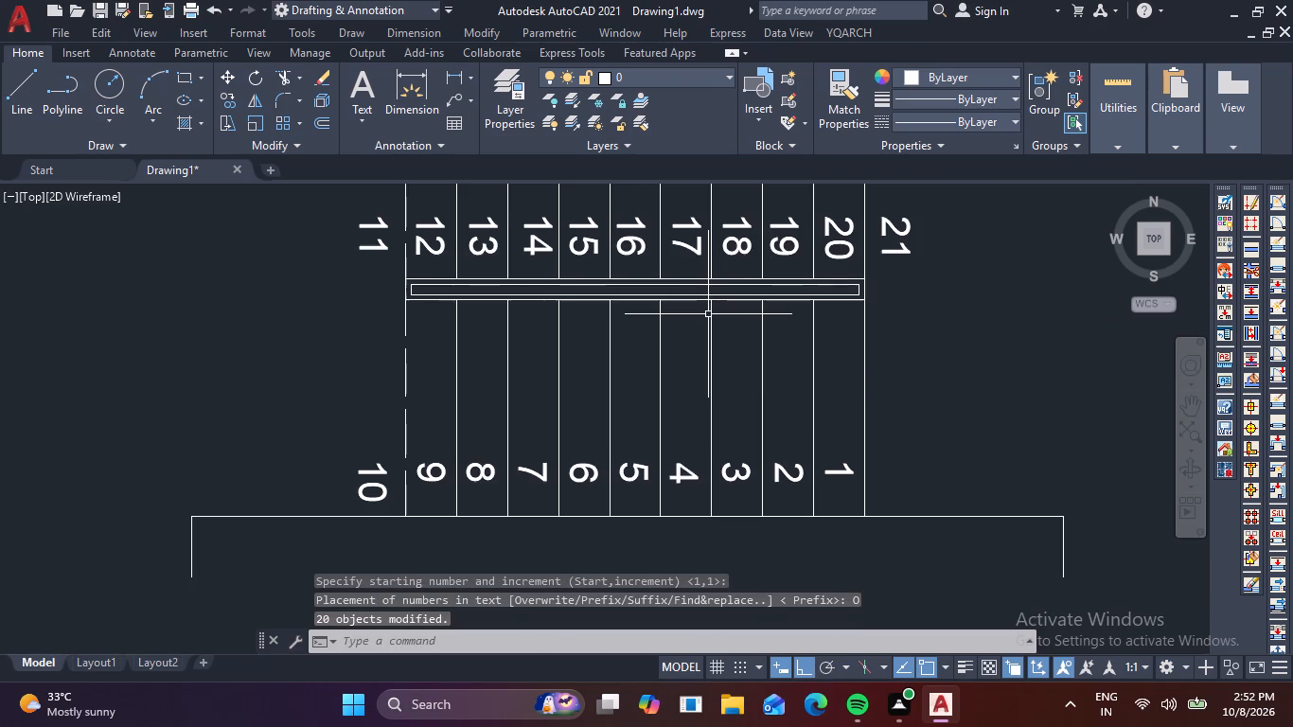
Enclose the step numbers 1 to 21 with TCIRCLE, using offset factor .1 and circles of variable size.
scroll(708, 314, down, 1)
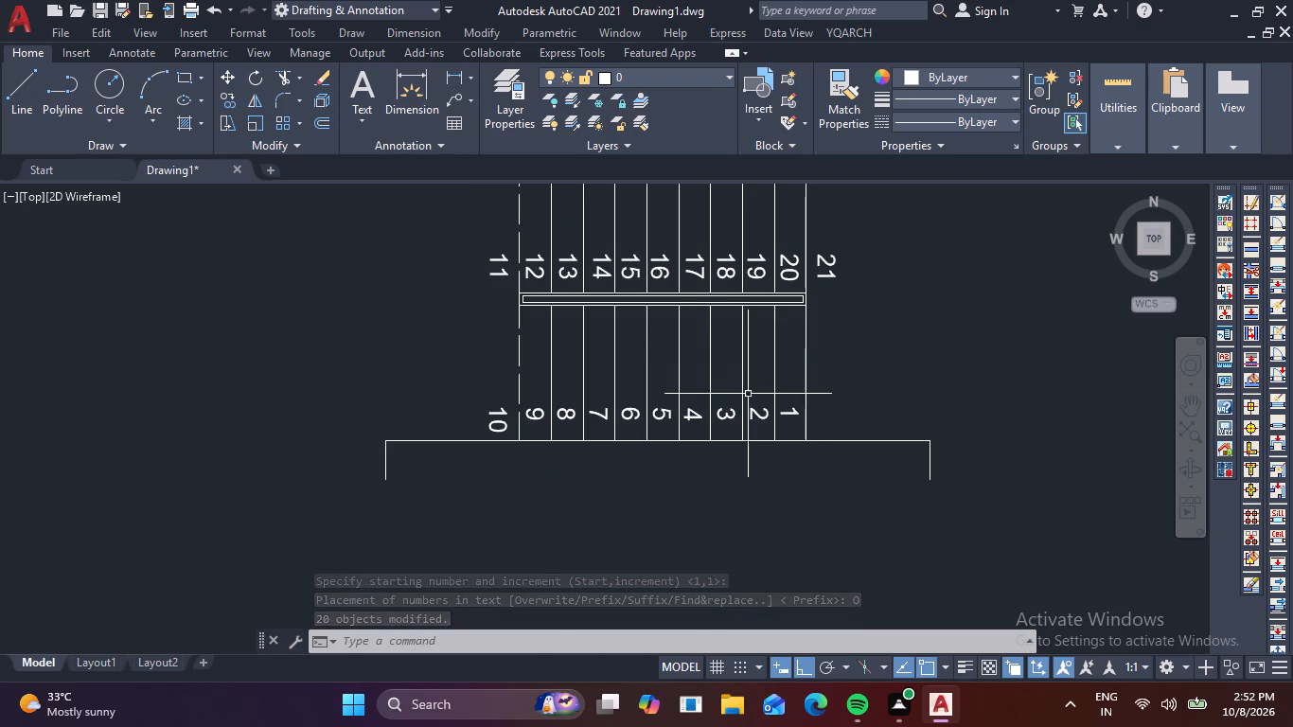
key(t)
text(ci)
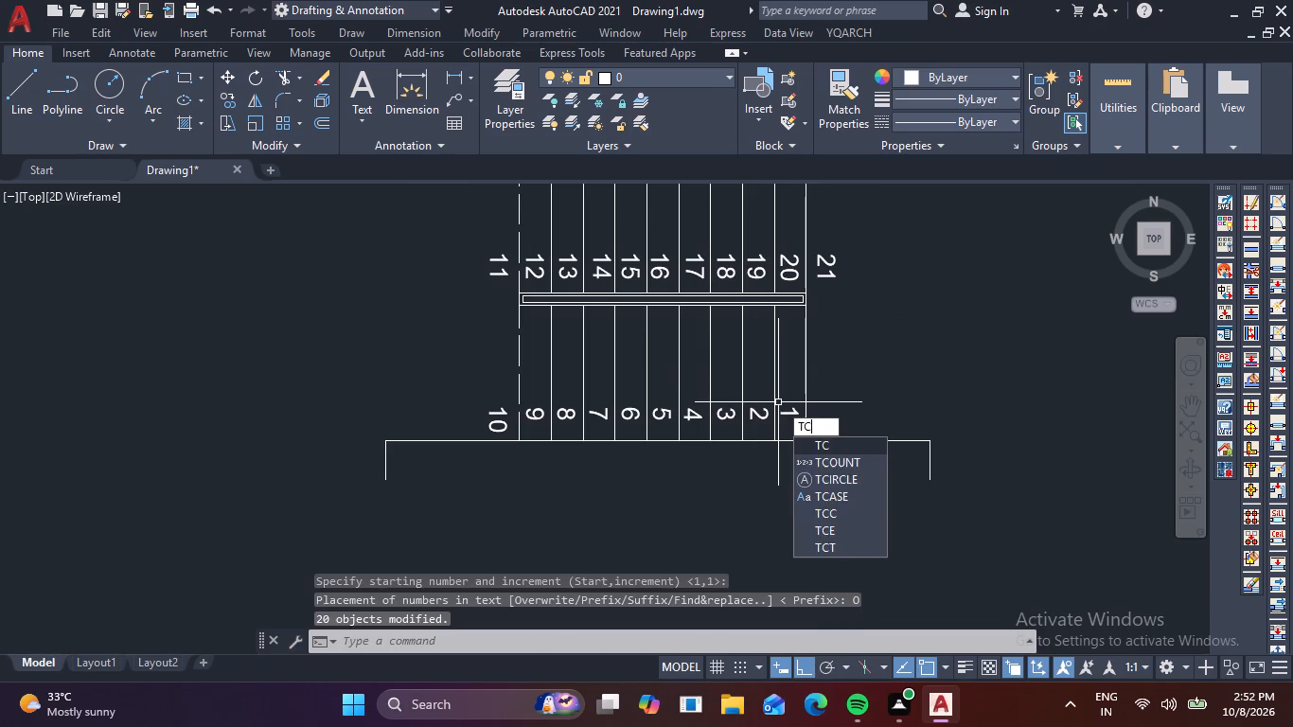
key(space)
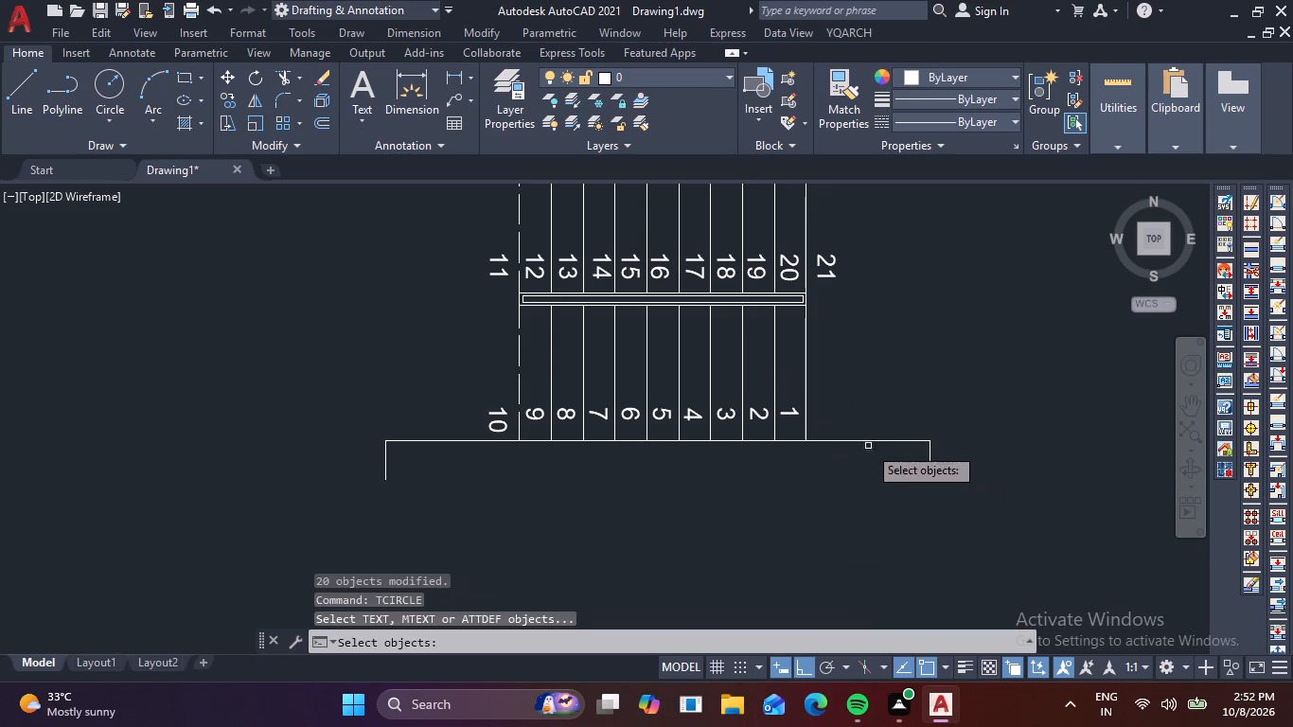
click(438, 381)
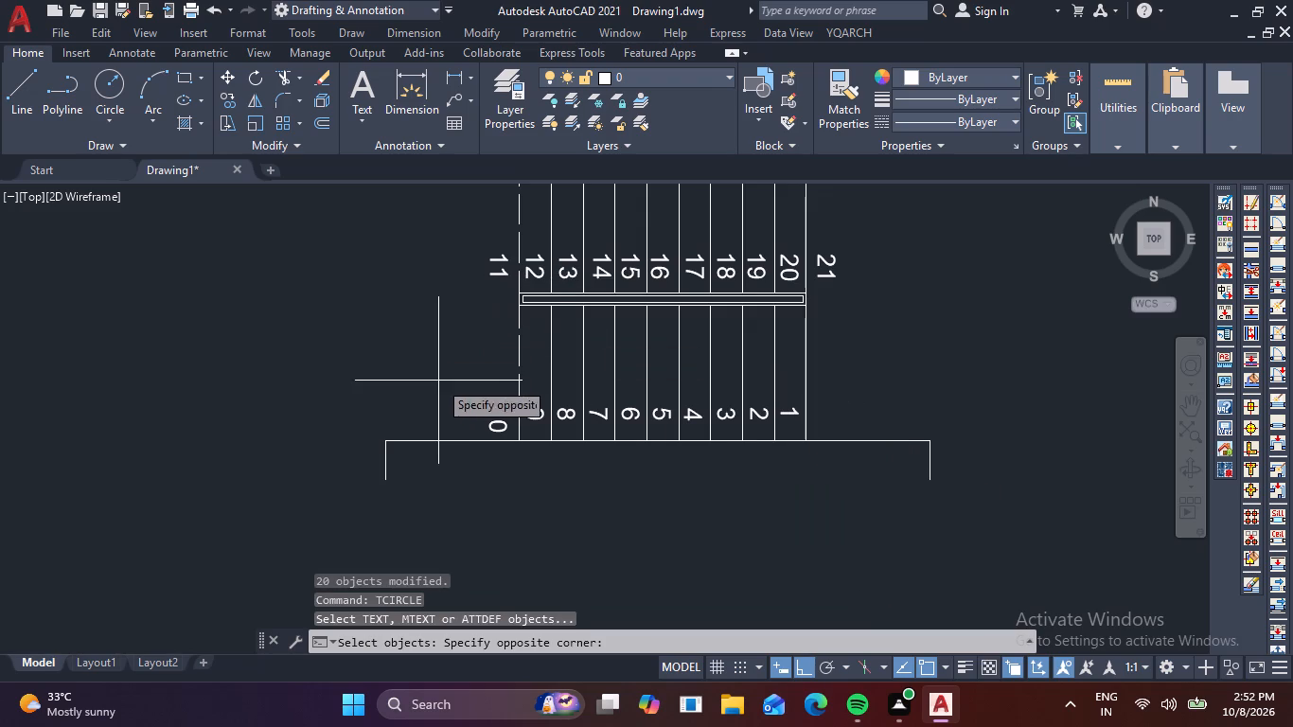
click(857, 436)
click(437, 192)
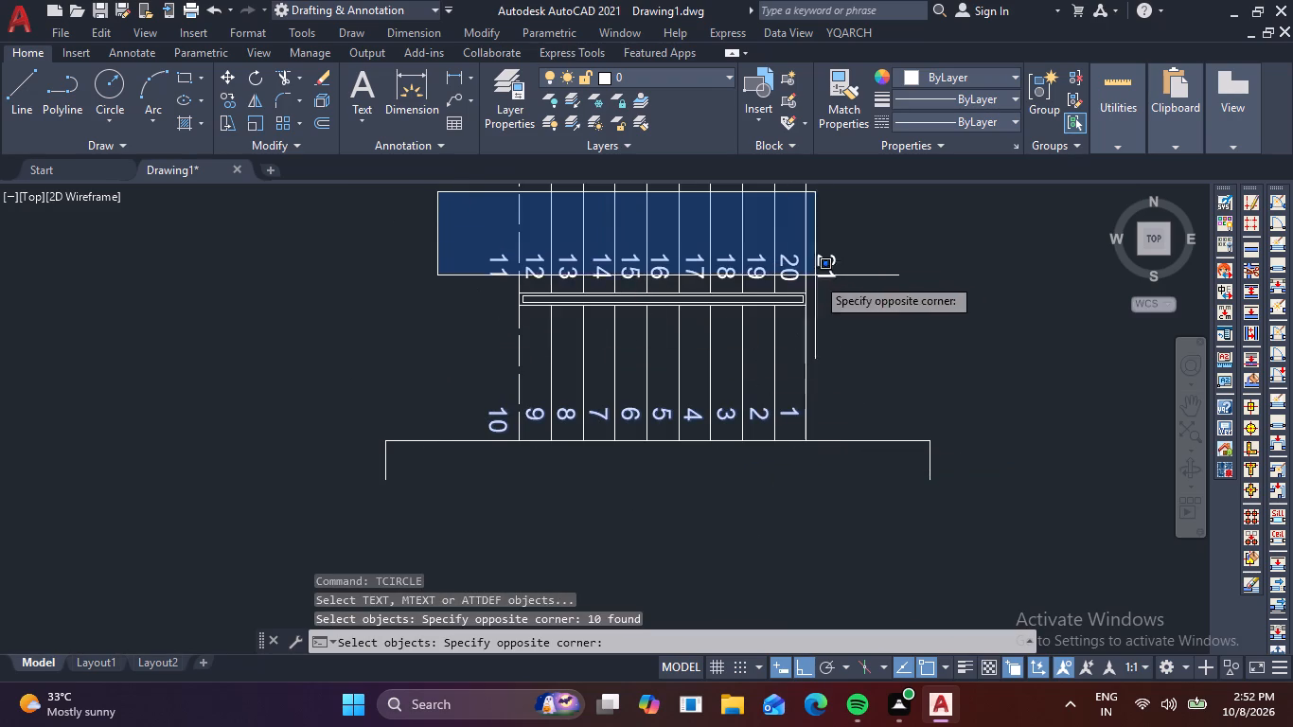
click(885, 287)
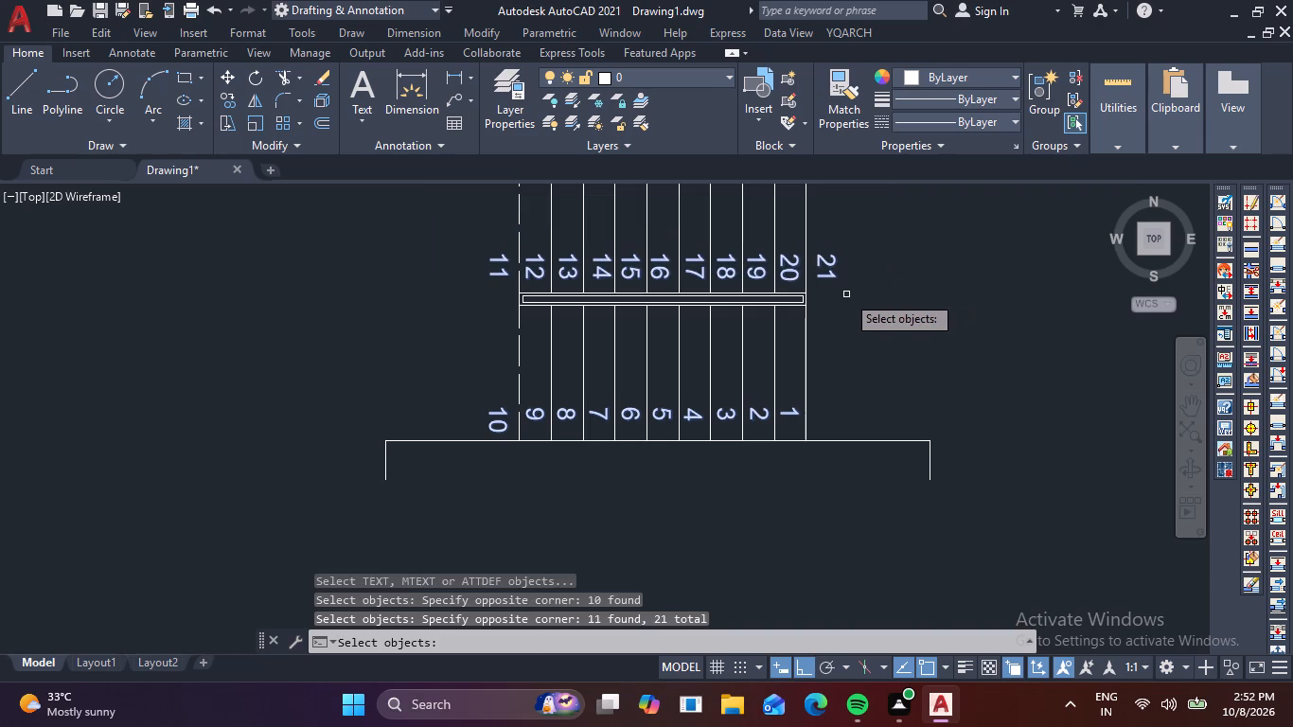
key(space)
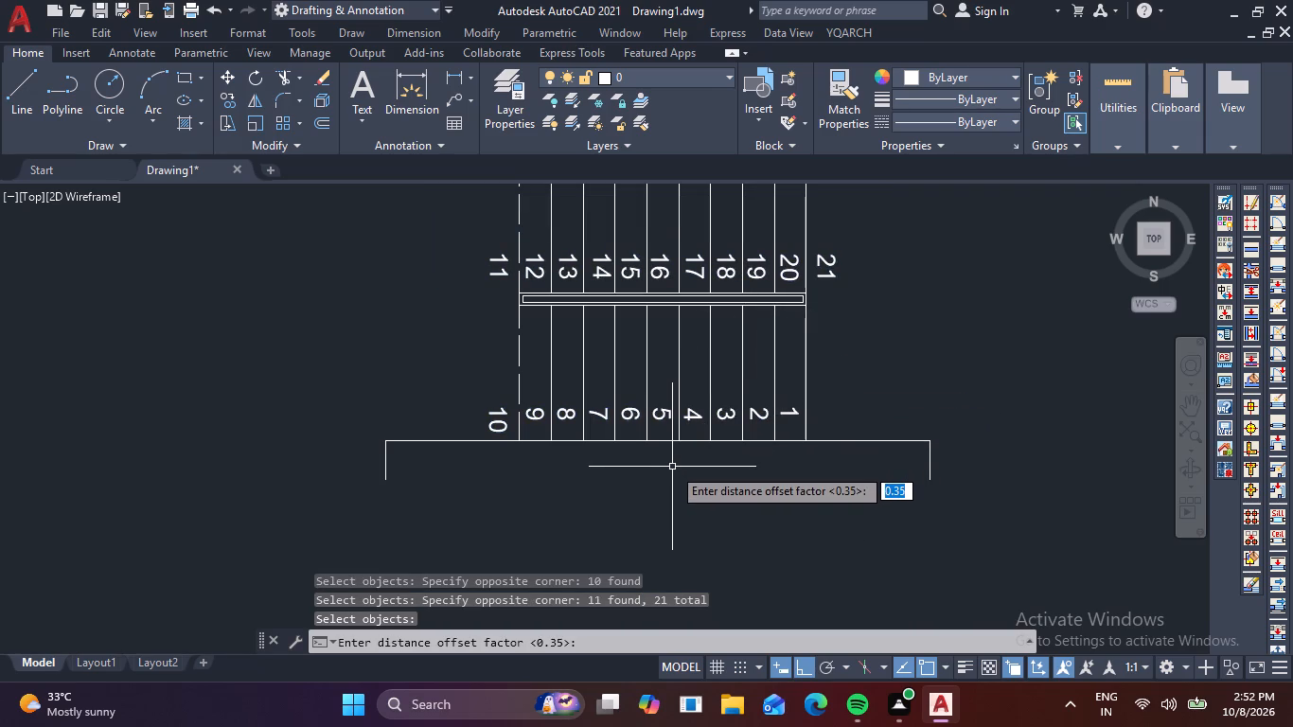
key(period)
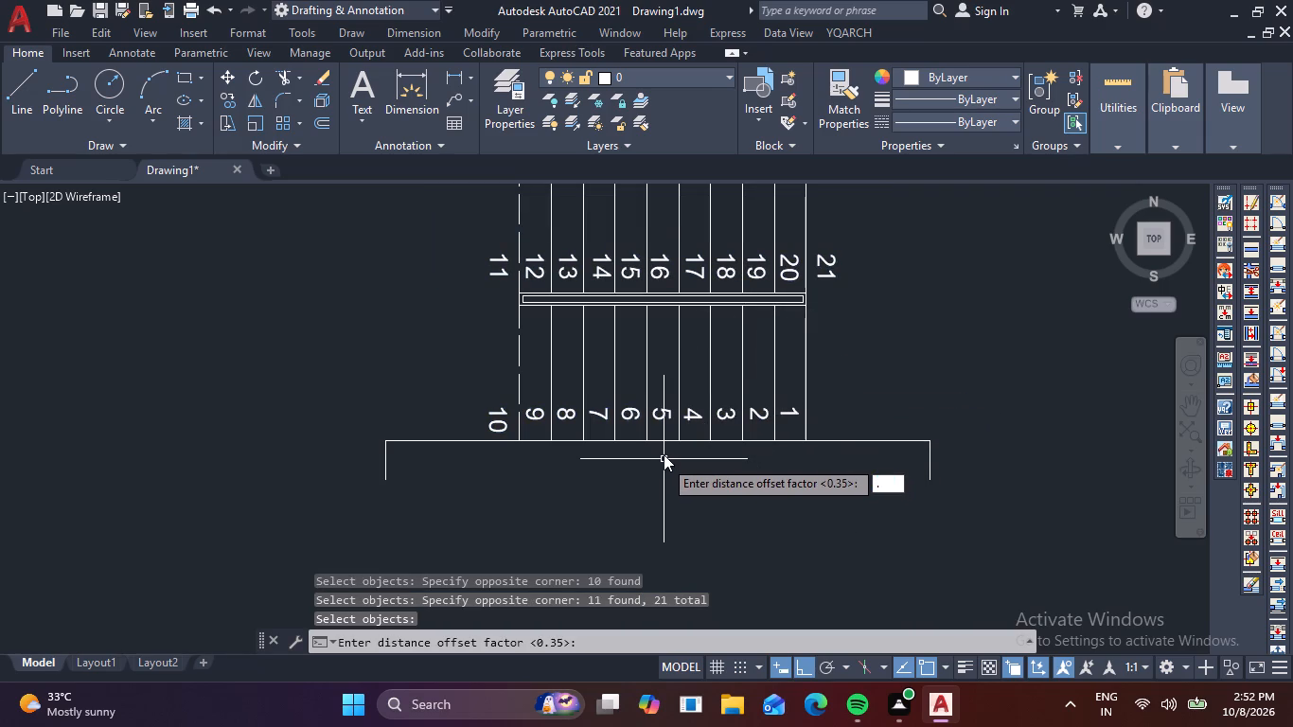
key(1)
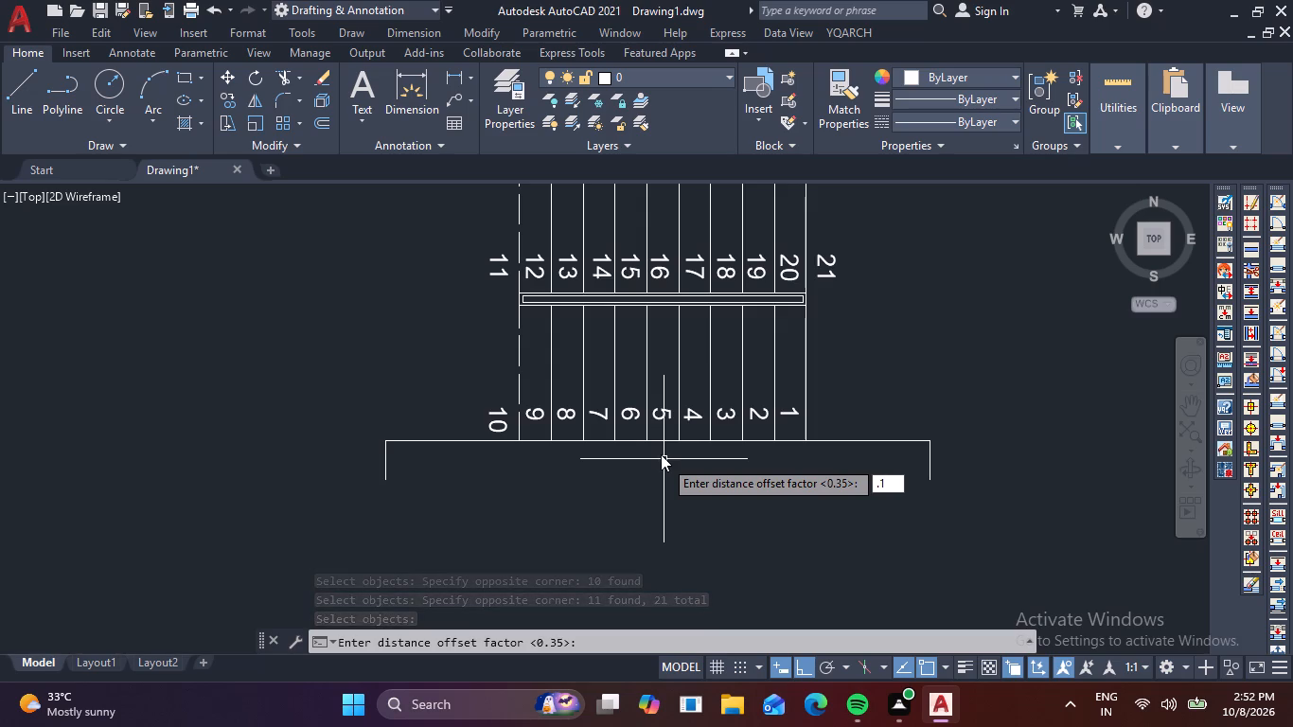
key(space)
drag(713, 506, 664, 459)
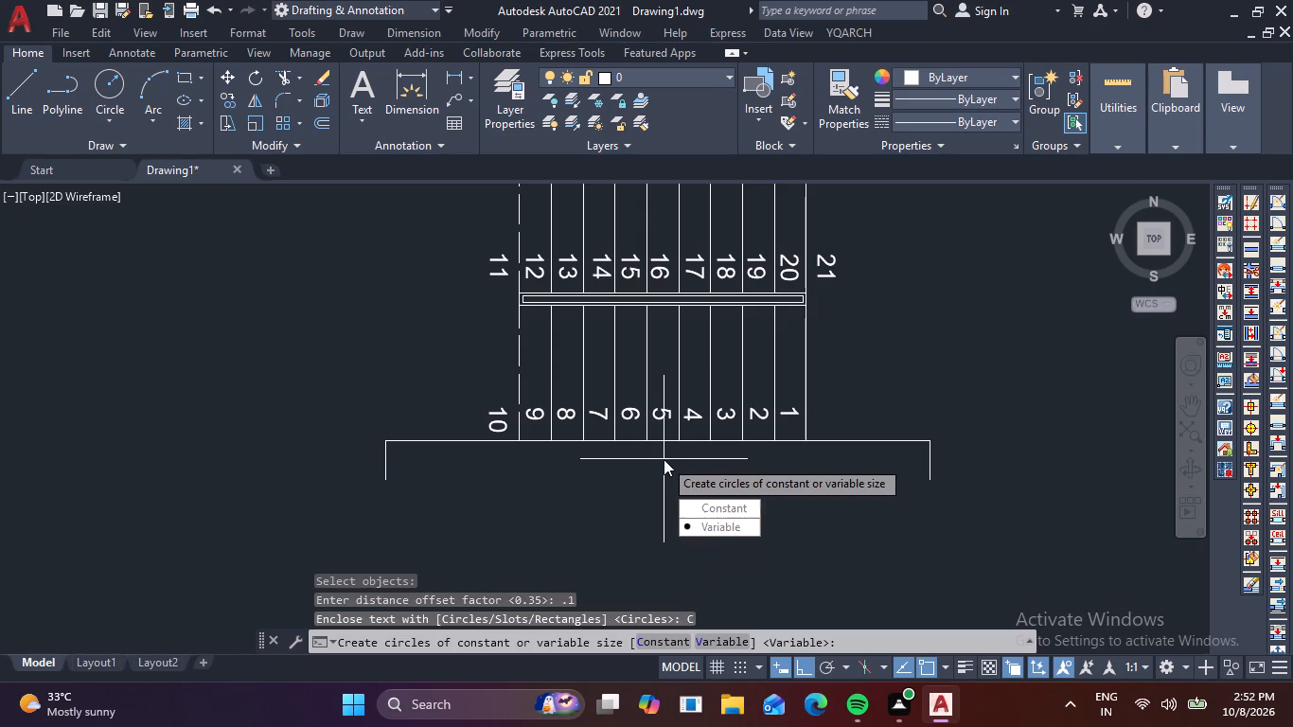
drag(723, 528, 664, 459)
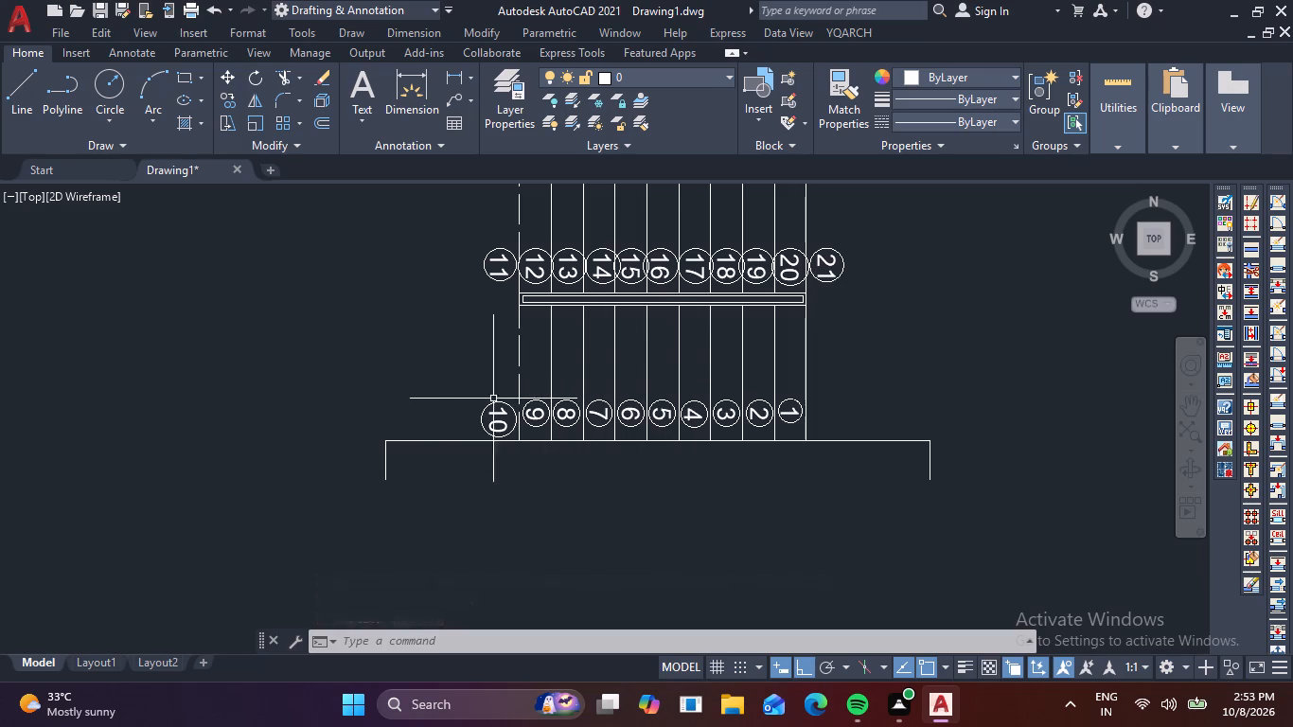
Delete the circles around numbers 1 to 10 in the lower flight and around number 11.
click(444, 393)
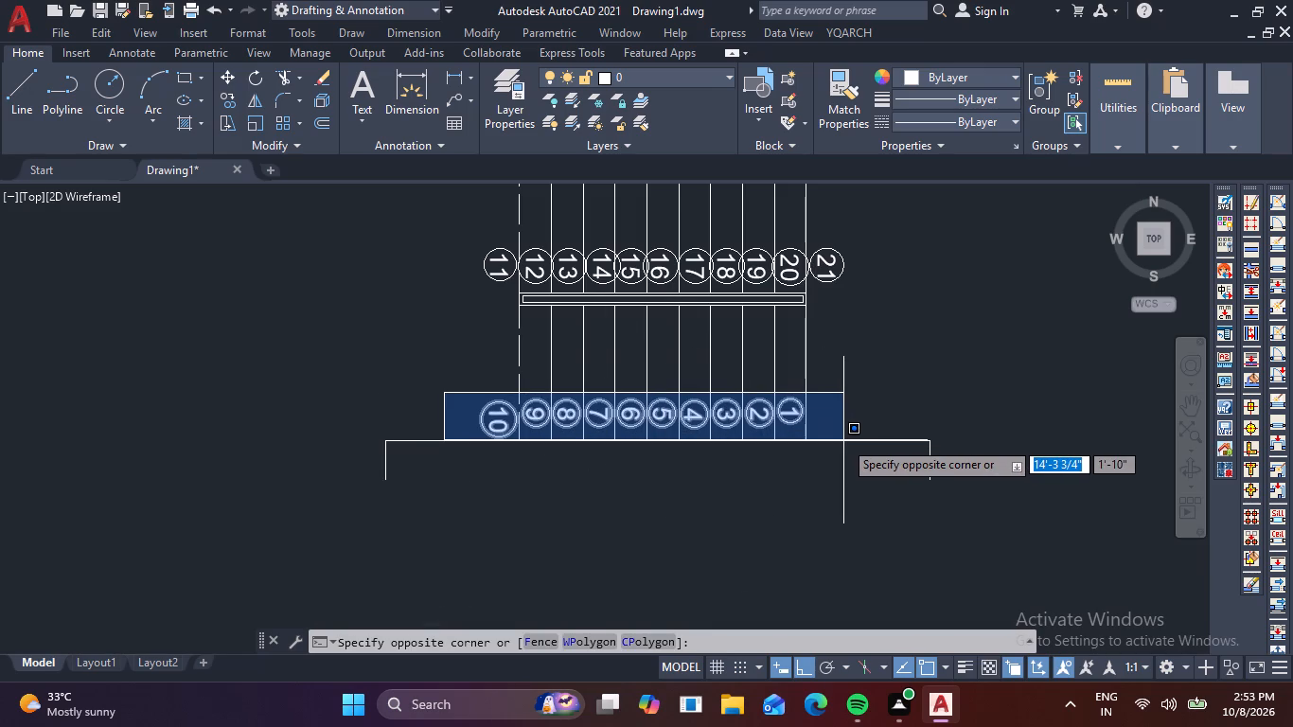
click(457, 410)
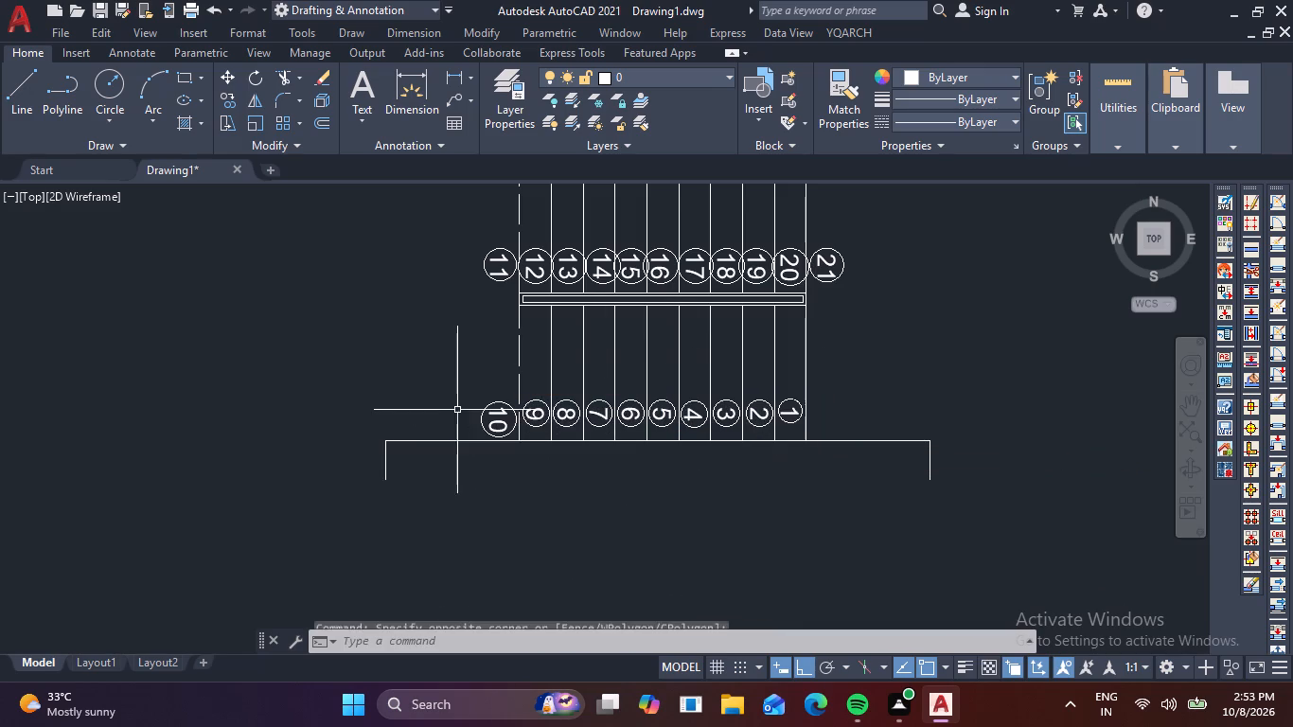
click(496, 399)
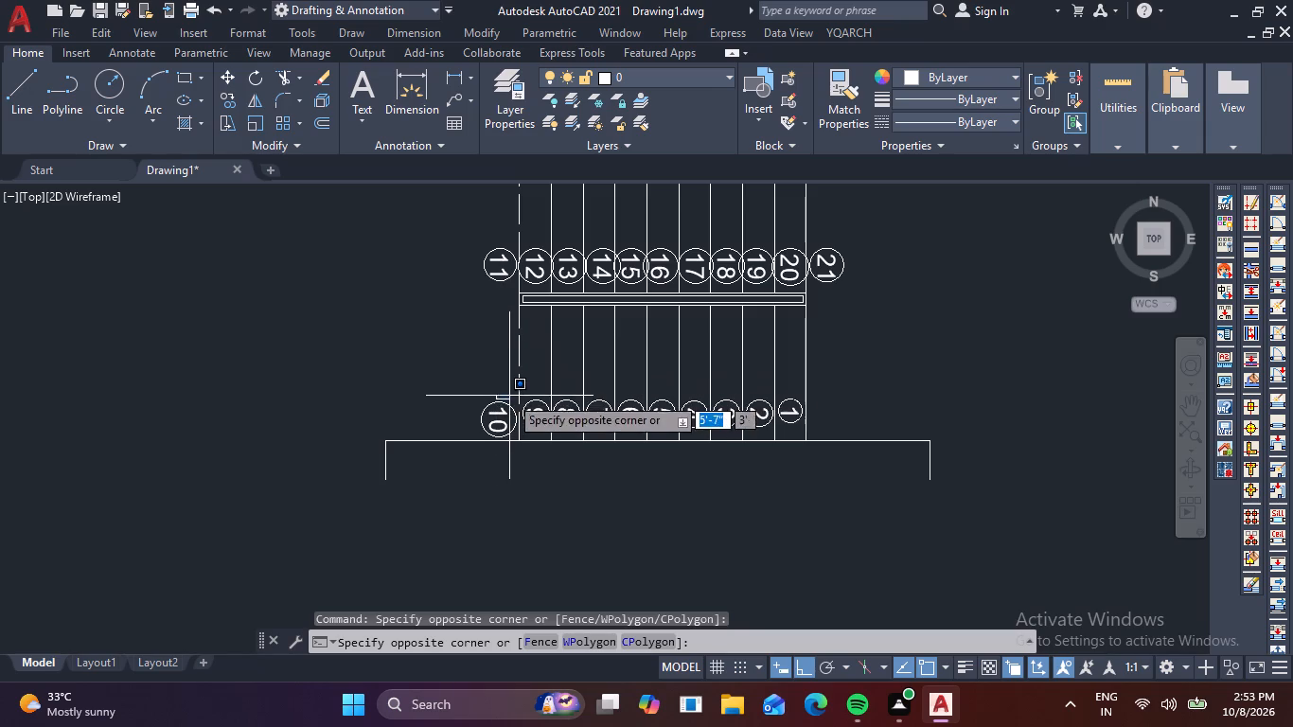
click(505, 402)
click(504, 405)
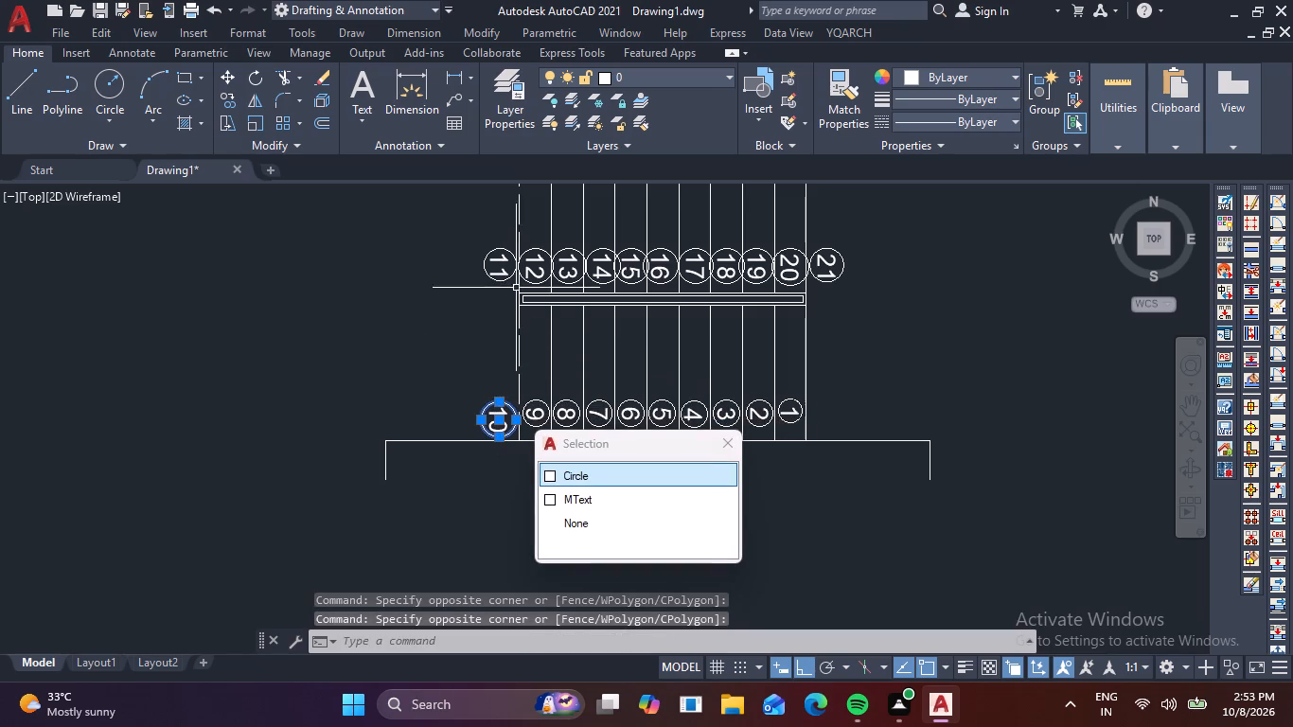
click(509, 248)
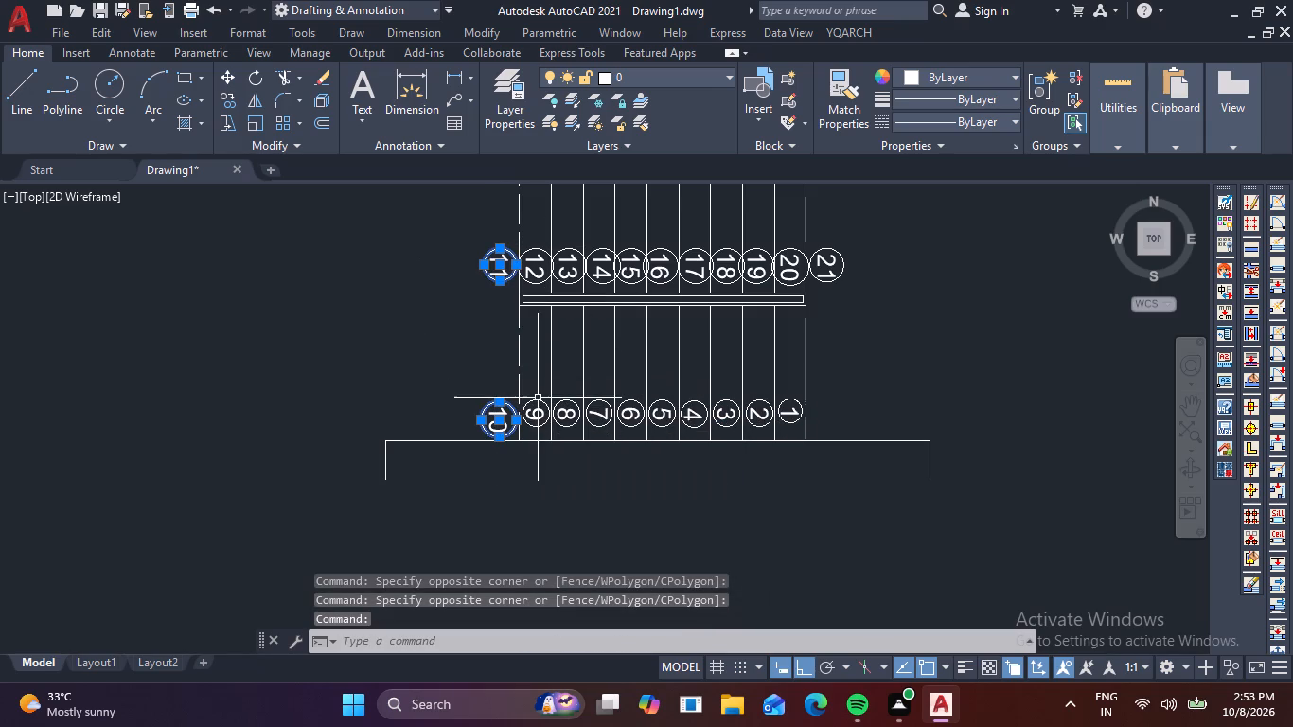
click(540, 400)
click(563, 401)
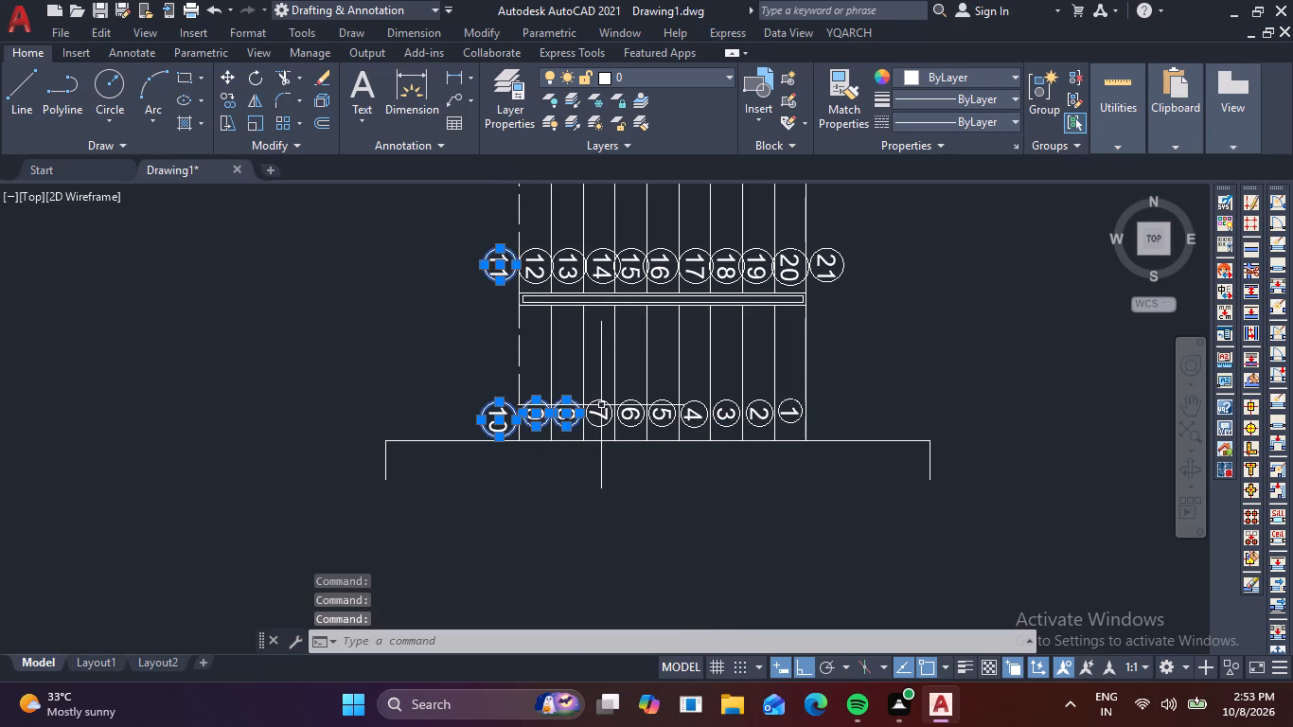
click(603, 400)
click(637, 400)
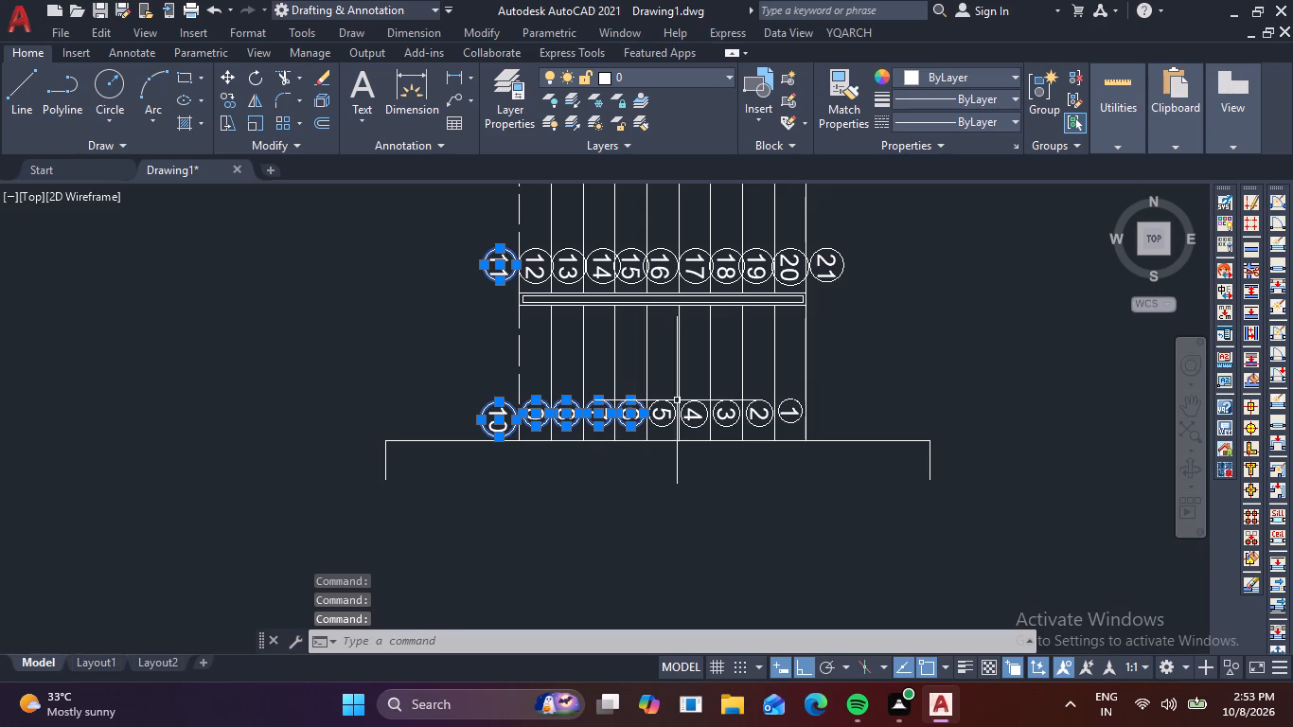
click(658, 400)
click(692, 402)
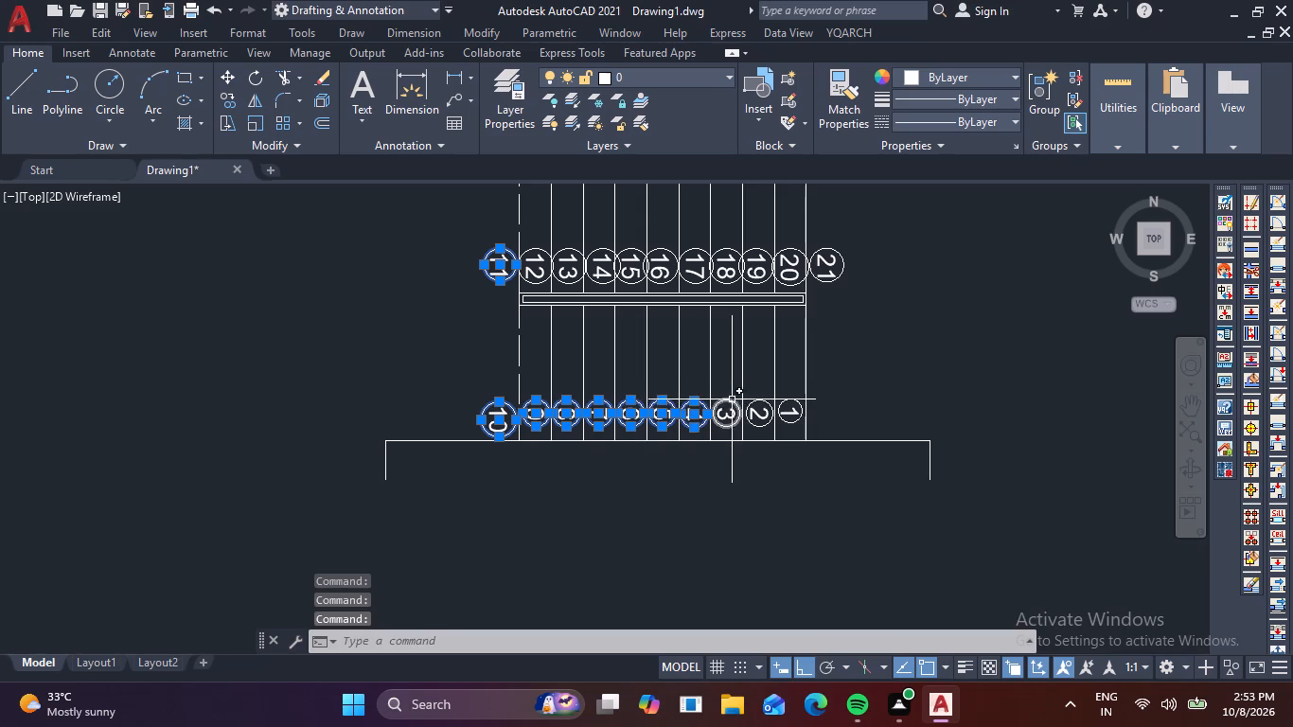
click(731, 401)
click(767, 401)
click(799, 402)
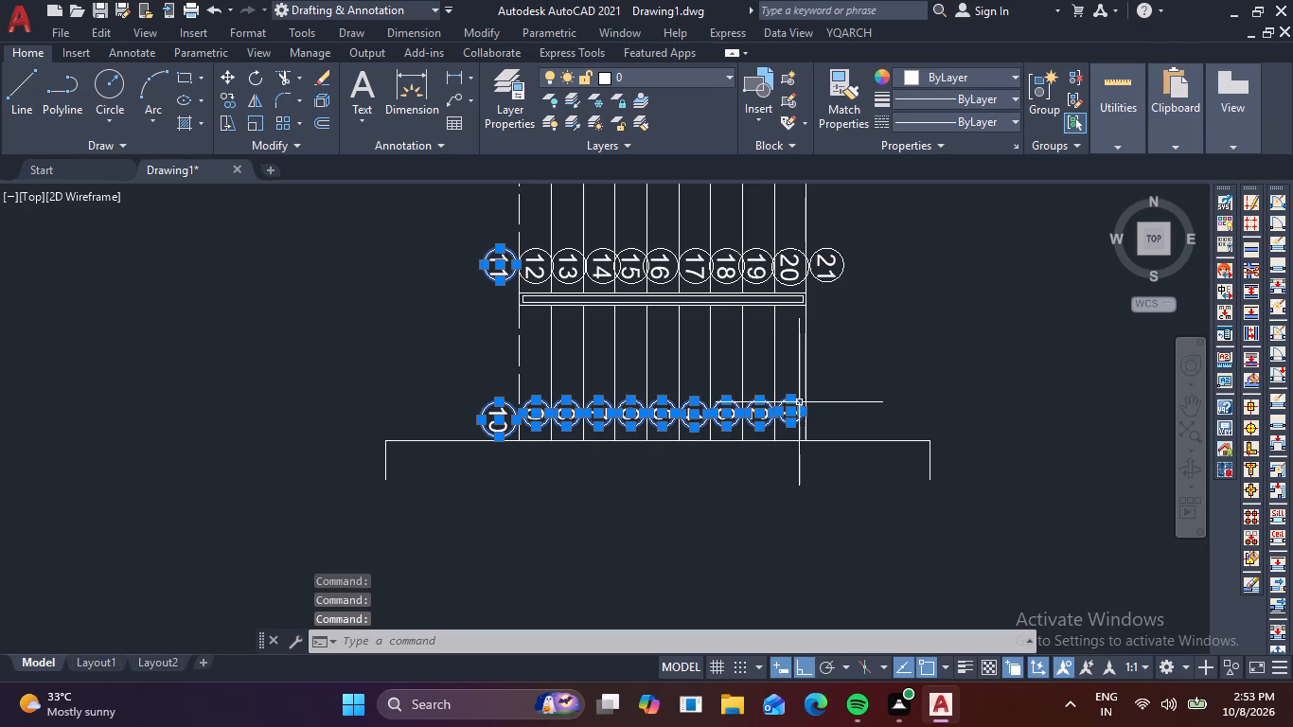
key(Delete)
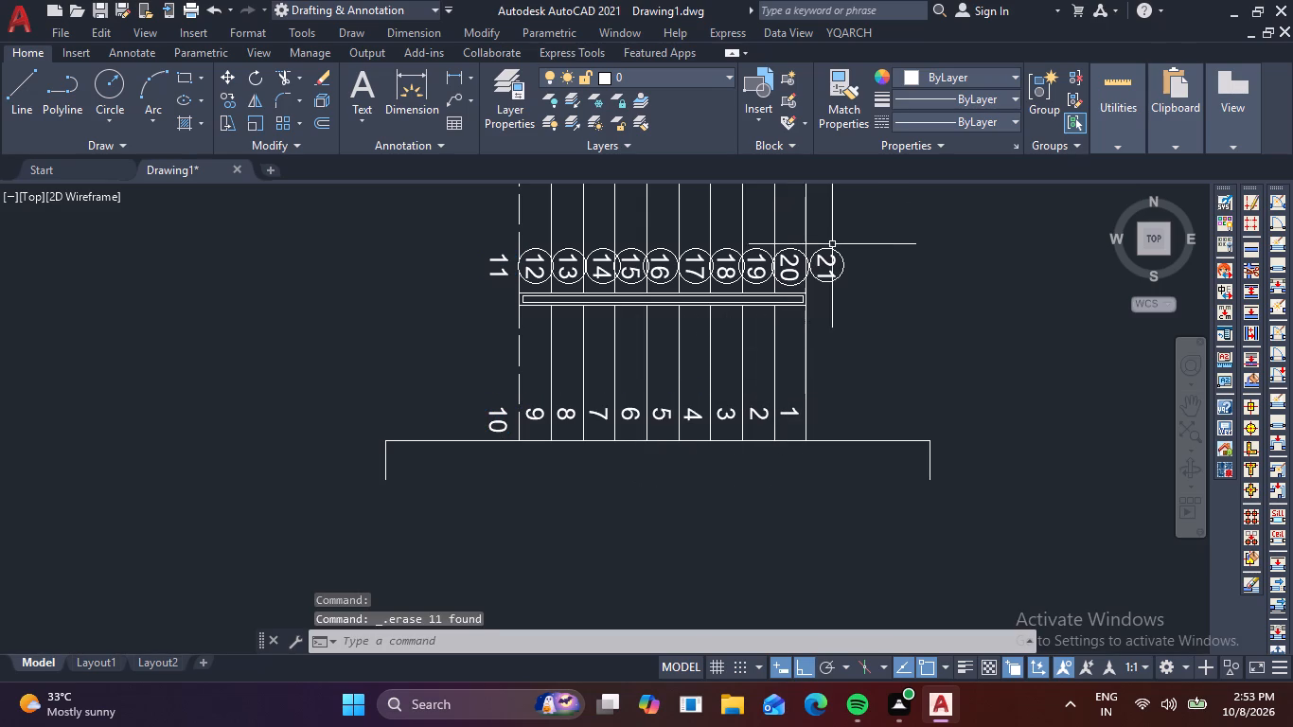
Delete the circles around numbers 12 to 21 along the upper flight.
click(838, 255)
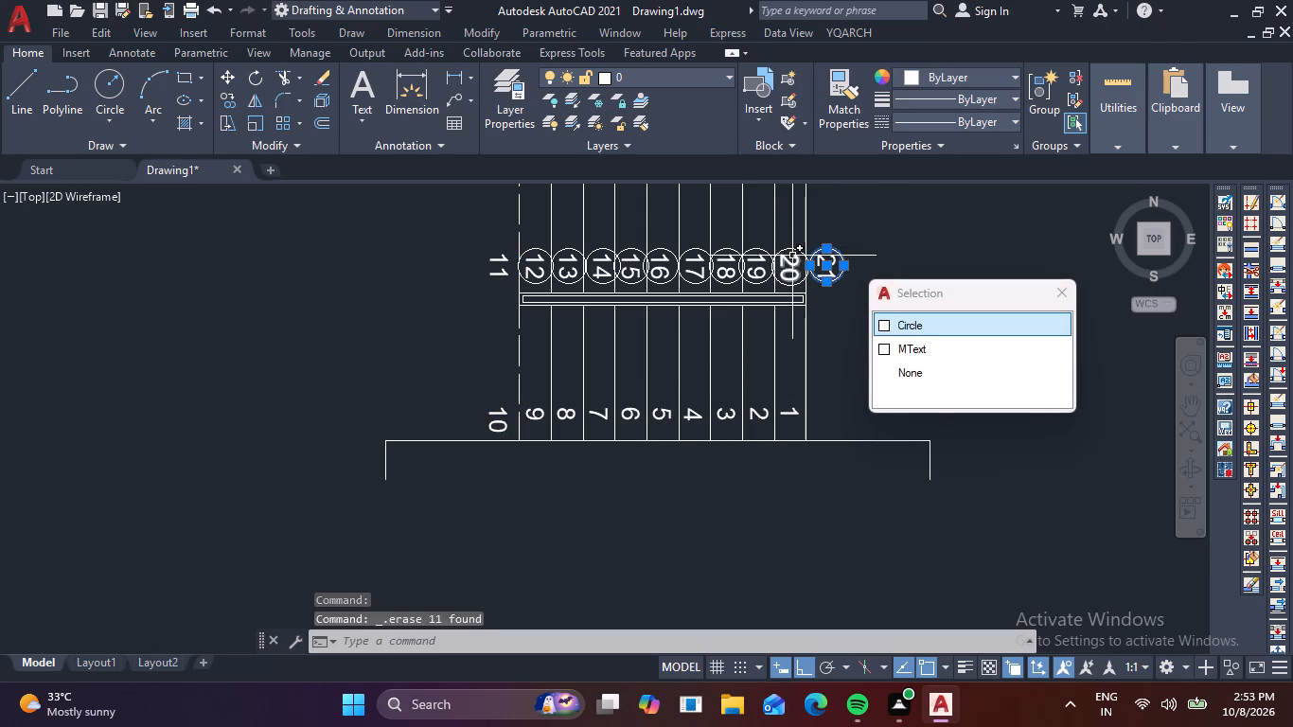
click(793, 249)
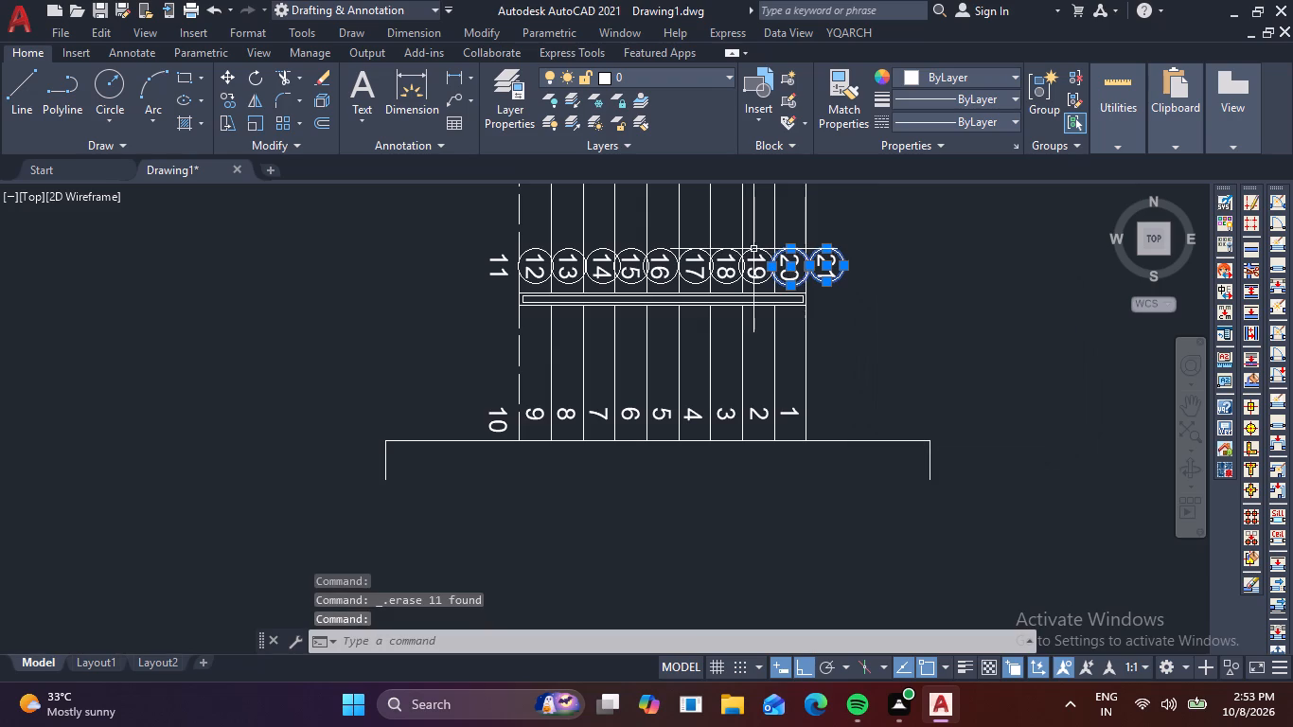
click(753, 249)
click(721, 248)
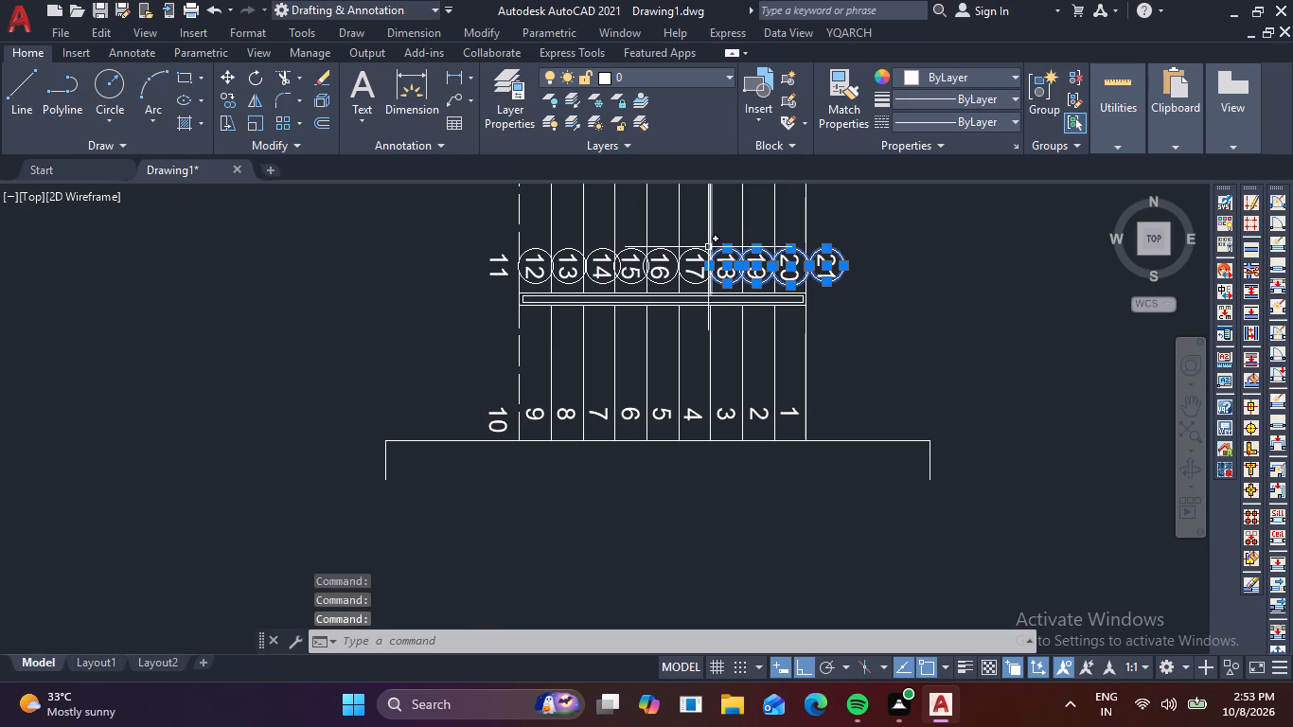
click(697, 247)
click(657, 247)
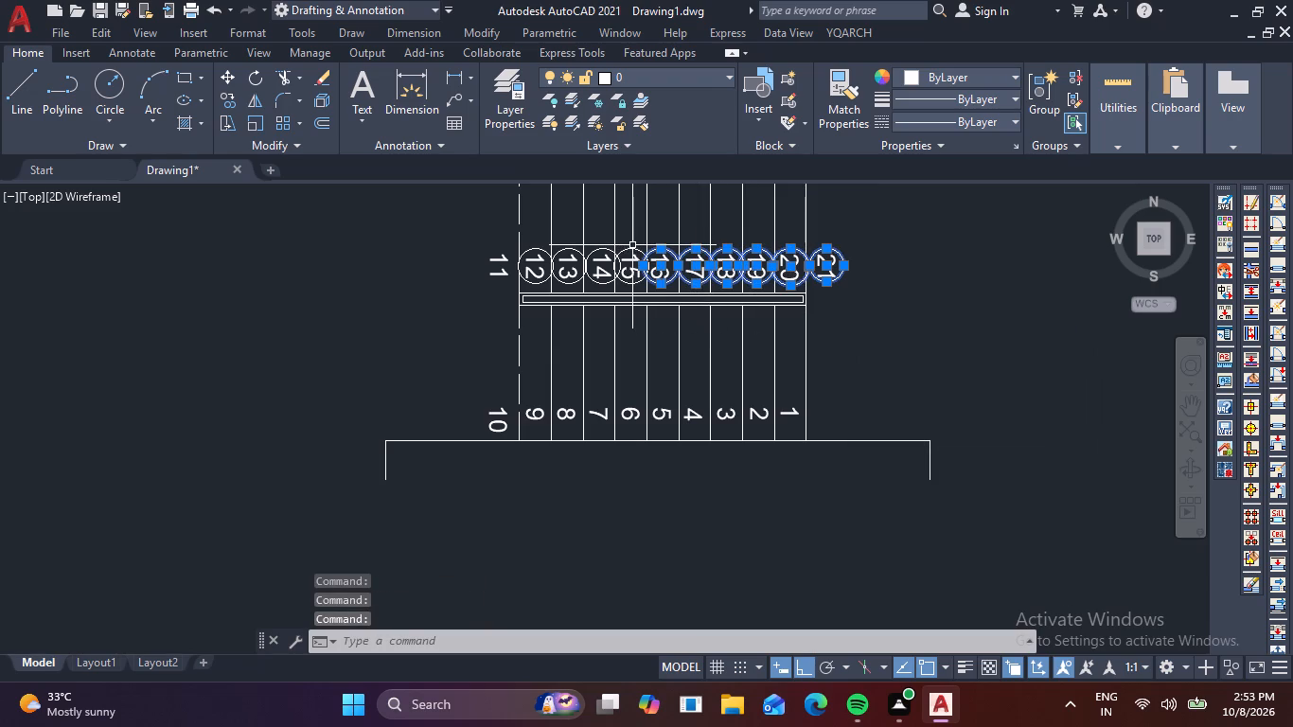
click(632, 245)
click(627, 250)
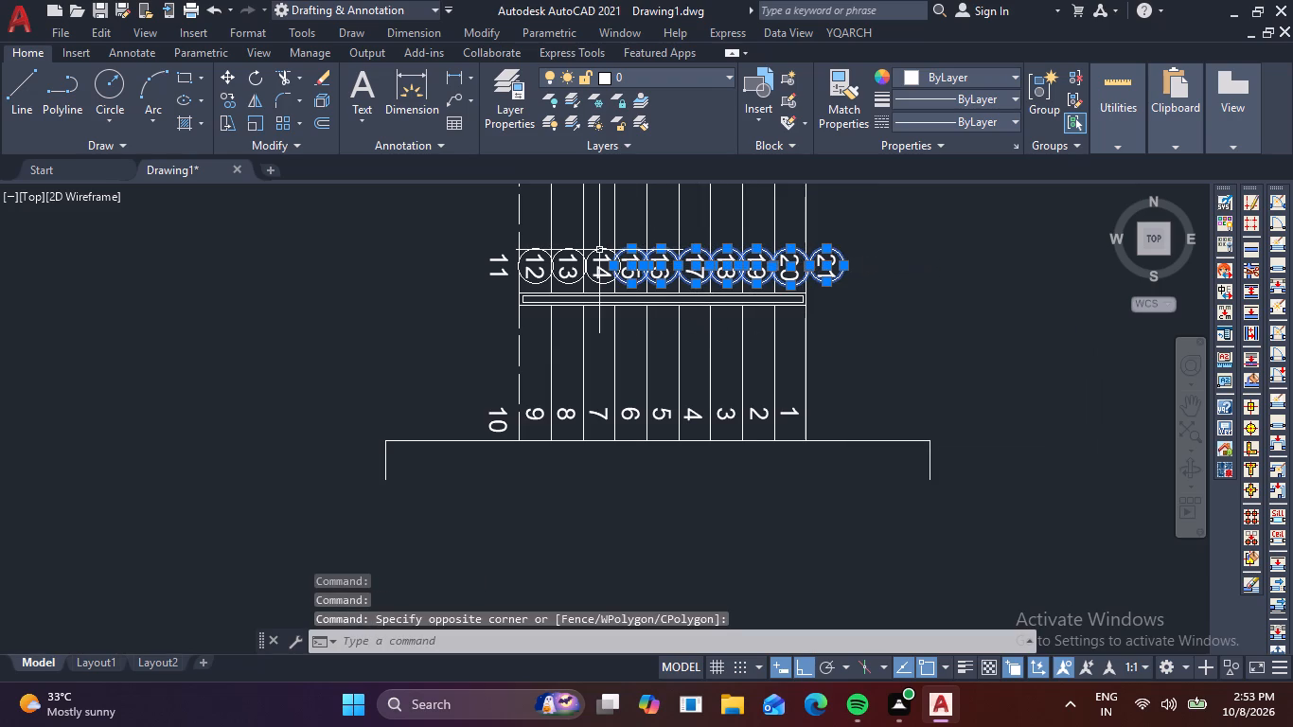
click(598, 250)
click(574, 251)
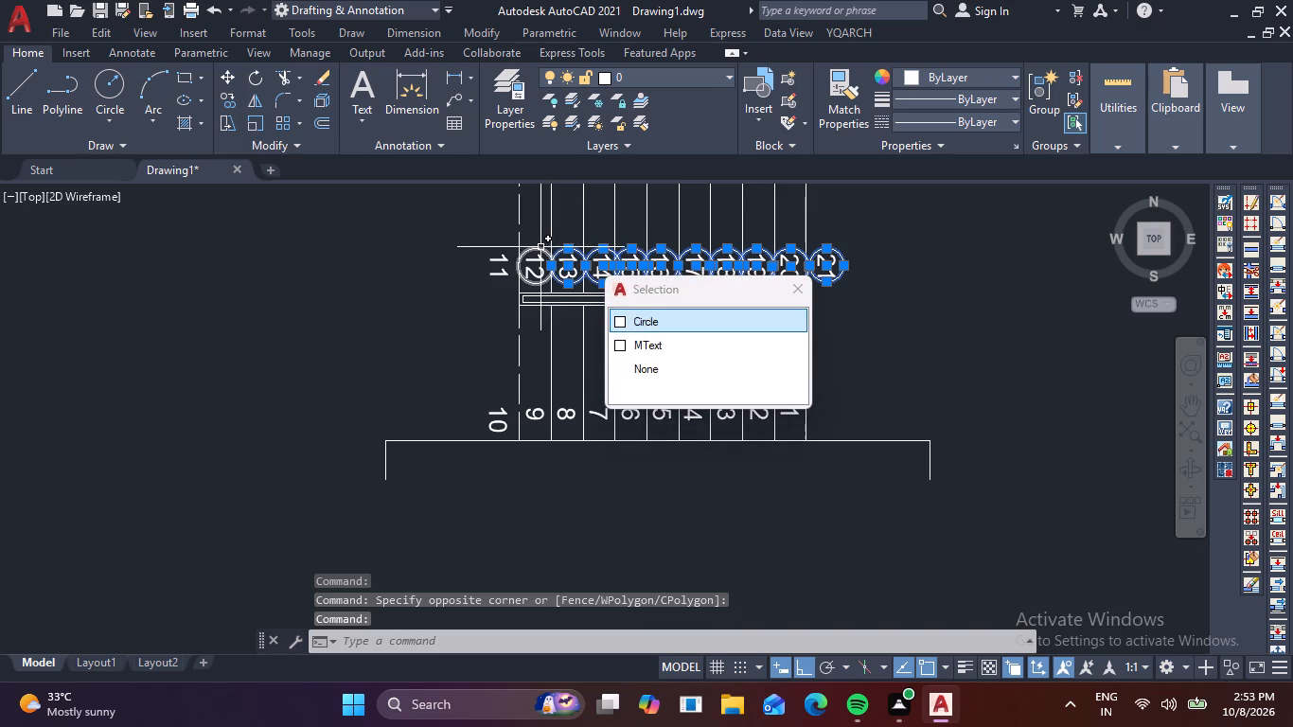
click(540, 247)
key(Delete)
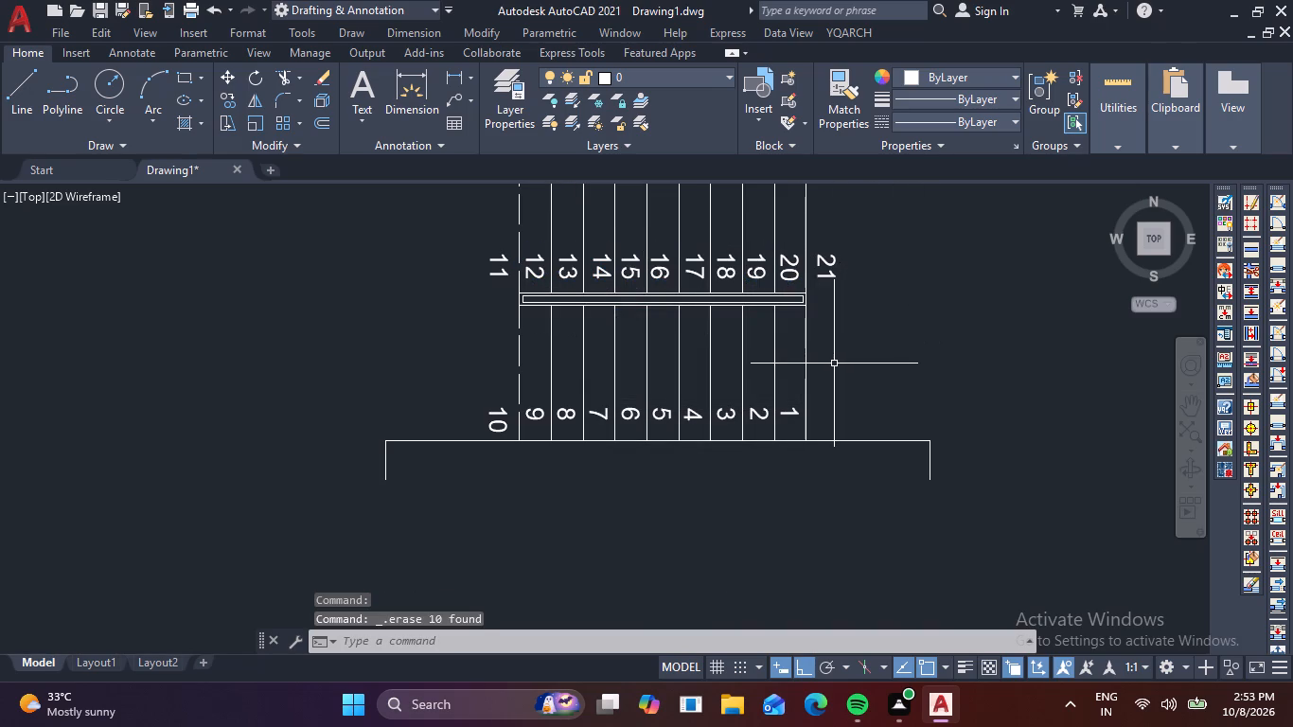
Enclose all step numbers 1 to 21 with TCIRCLE, using offset factor .01 and circles of variable size.
key(t)
key(c)
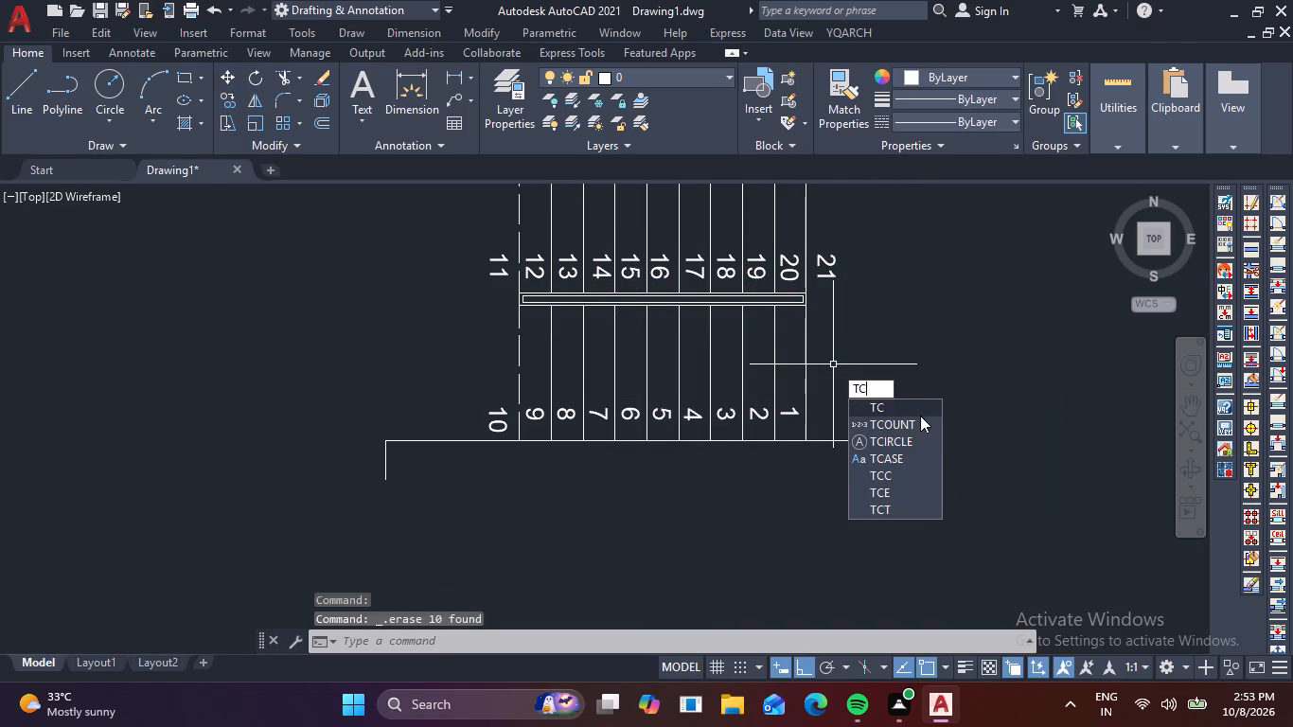
text(ir)
key(space)
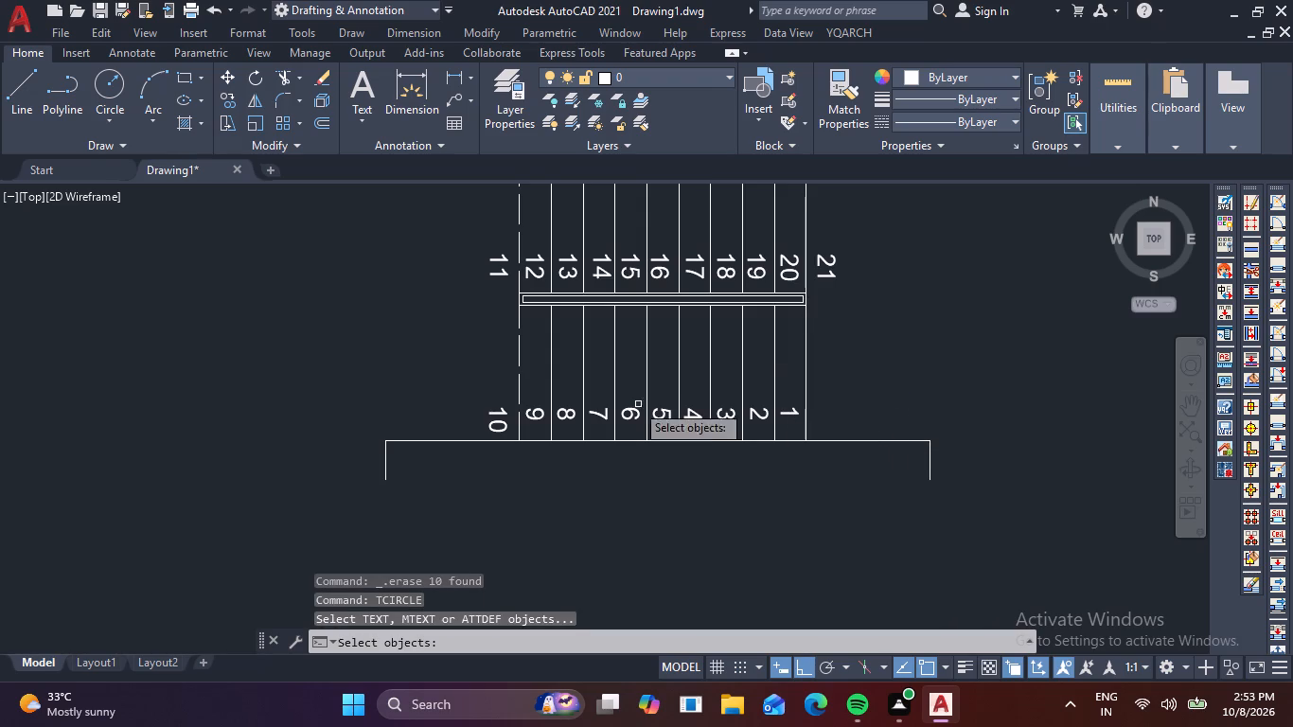
click(457, 381)
click(824, 434)
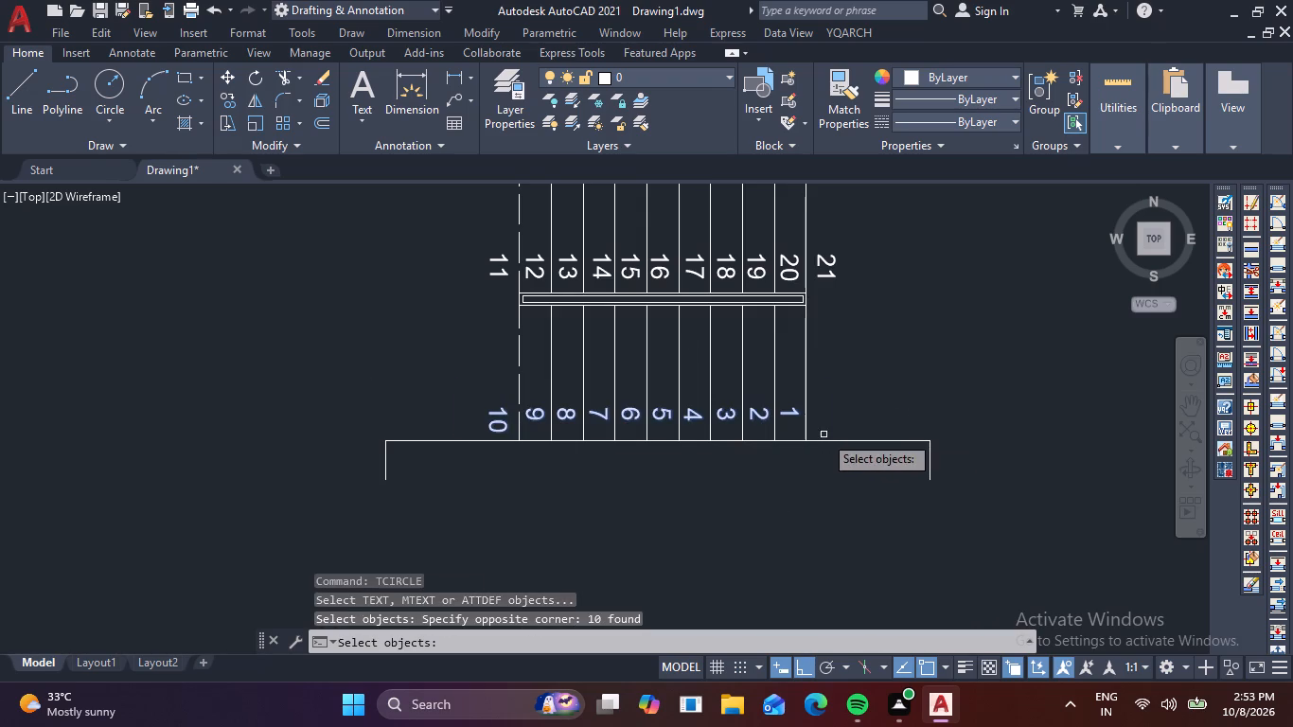
click(461, 232)
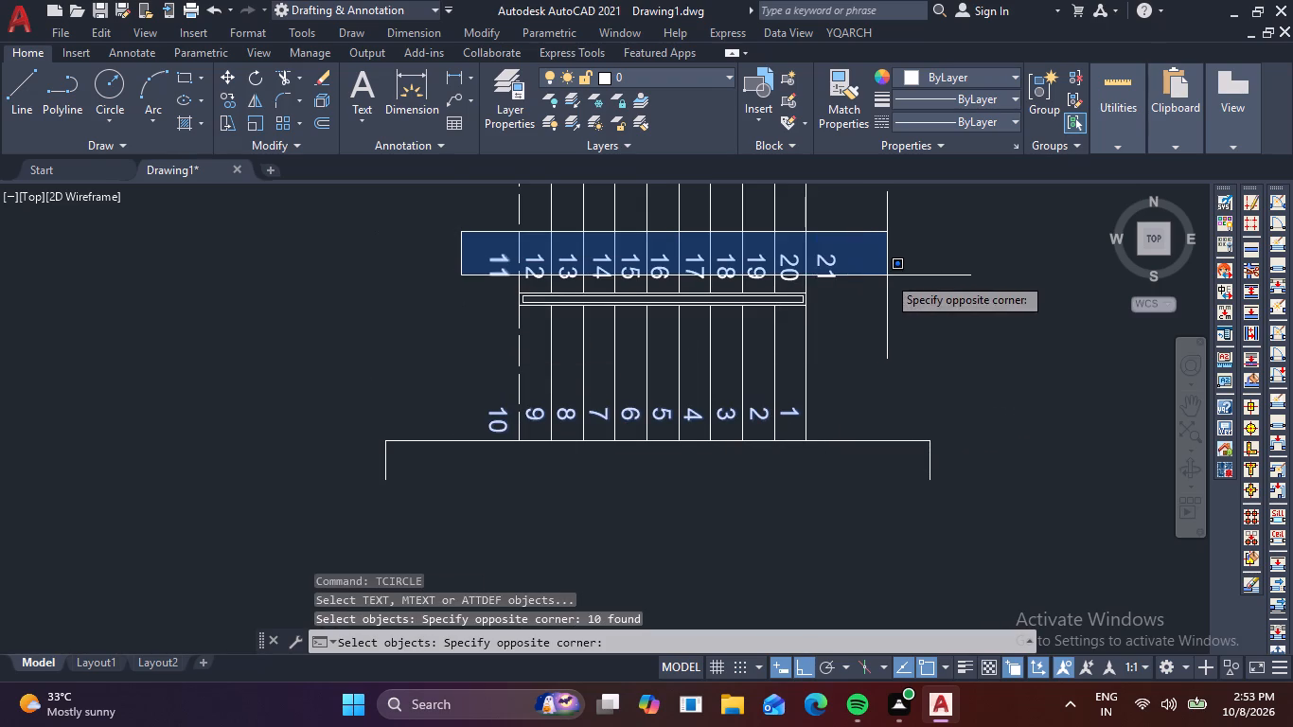
click(894, 289)
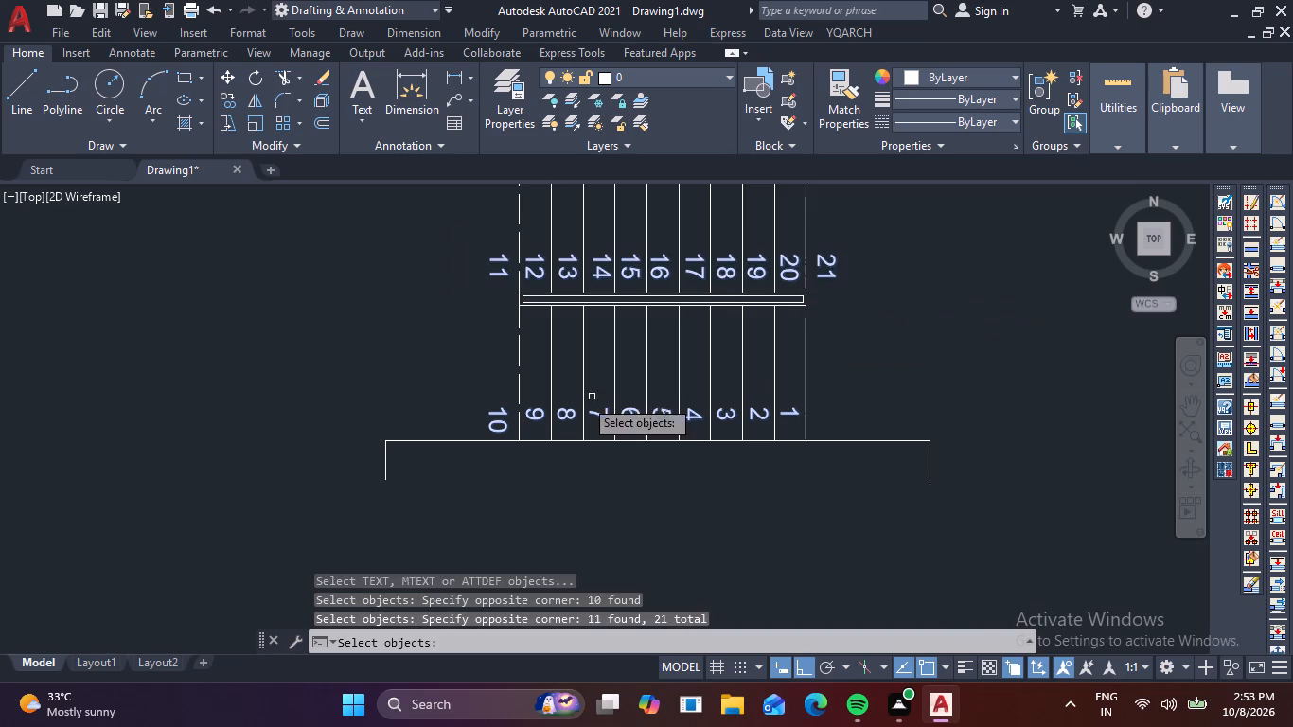
scroll(512, 415, up, 3)
scroll(511, 416, down, 4)
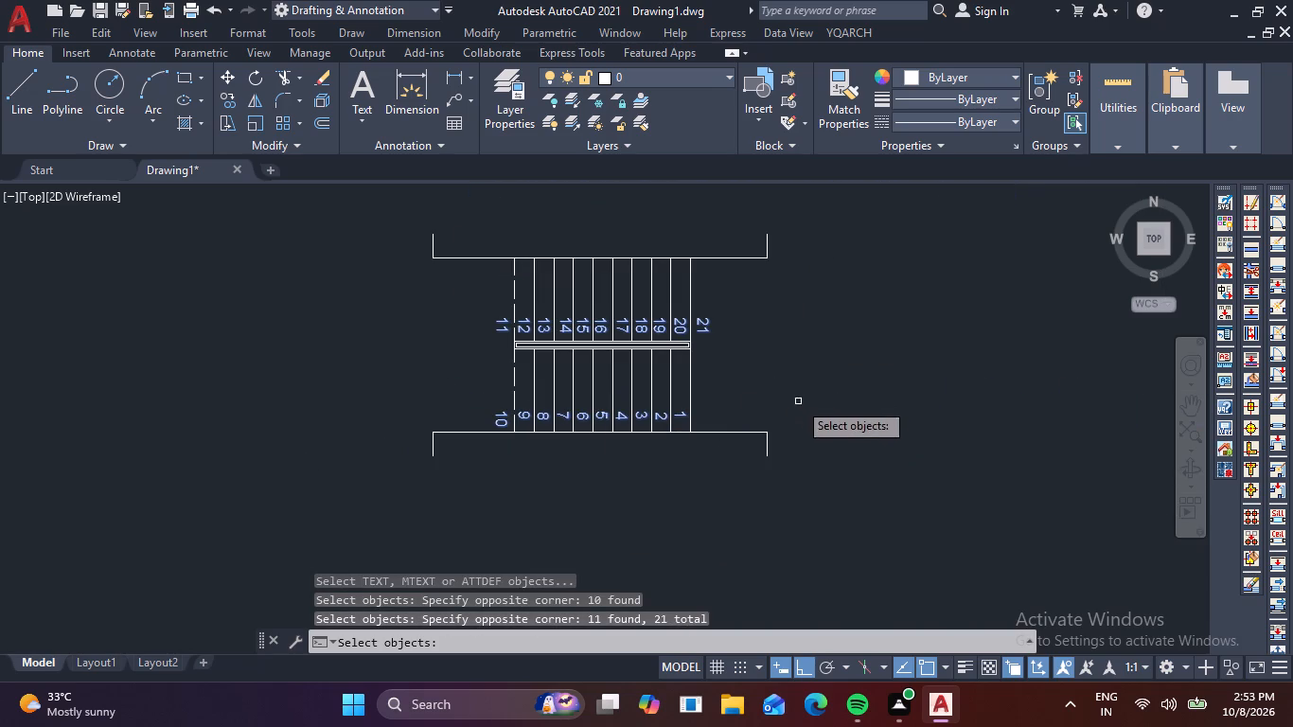
key(space)
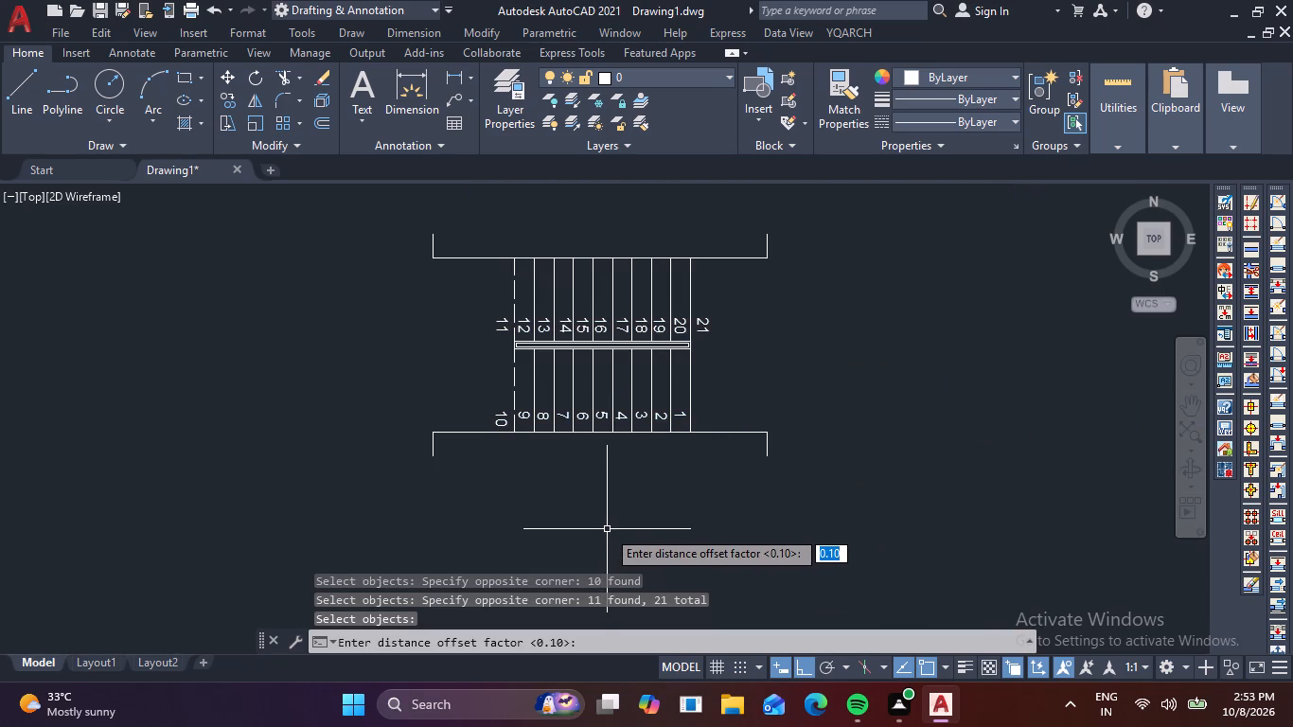
text(.0)
key(1)
key(space)
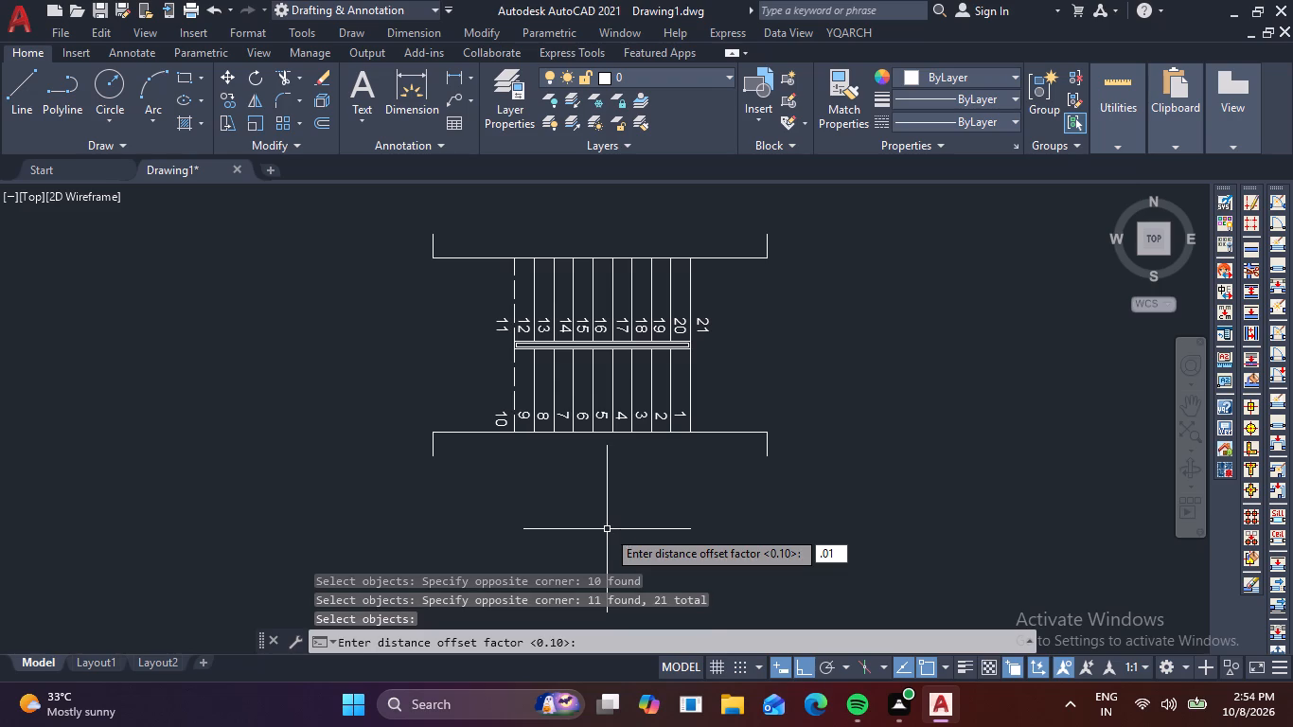
drag(670, 581, 607, 529)
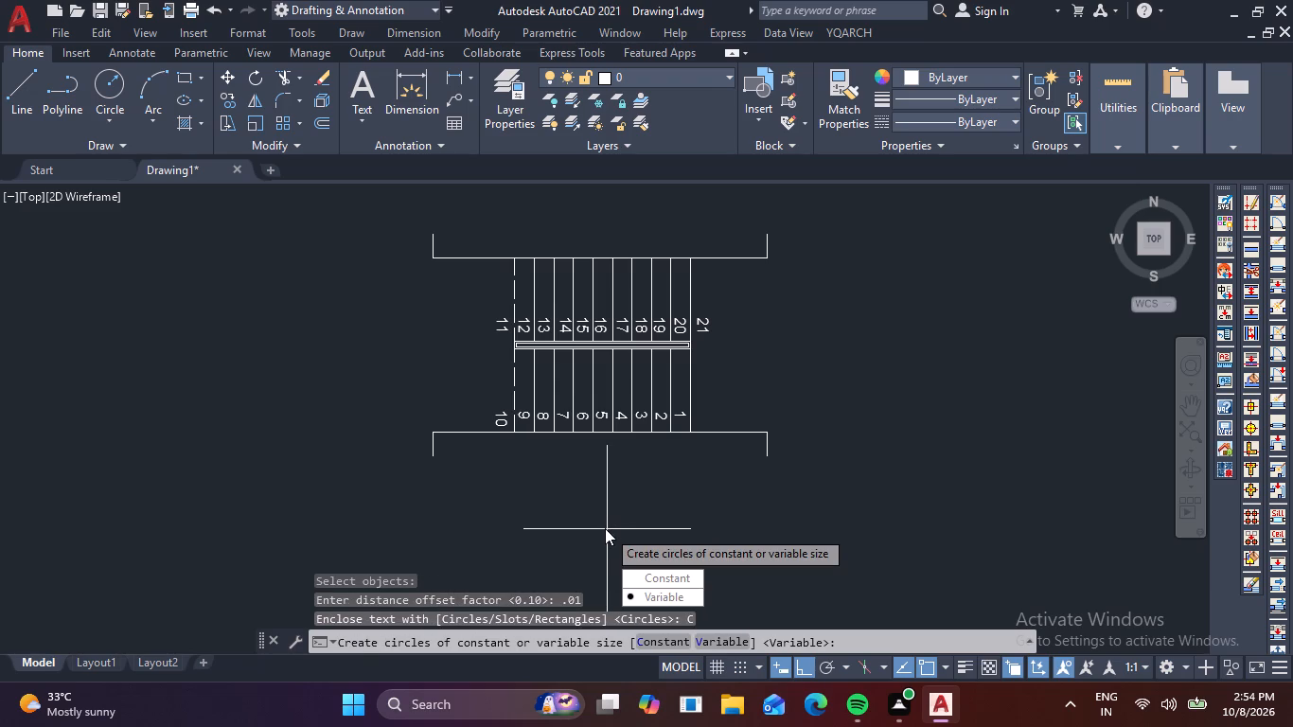
drag(652, 596, 607, 529)
Move number 14 and its circle horizontally about 1 1/4" toward 13, fitting it between its tread lines.
scroll(589, 421, up, 2)
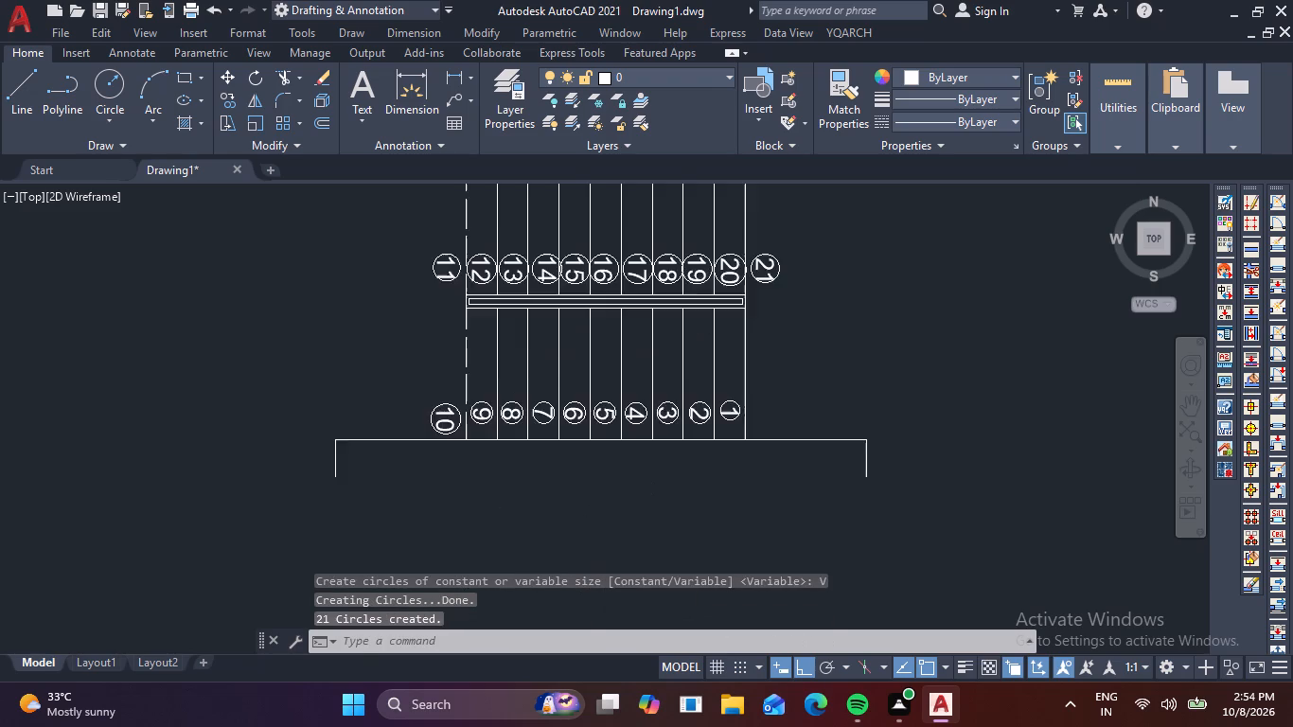
middle_drag(581, 335, 625, 423)
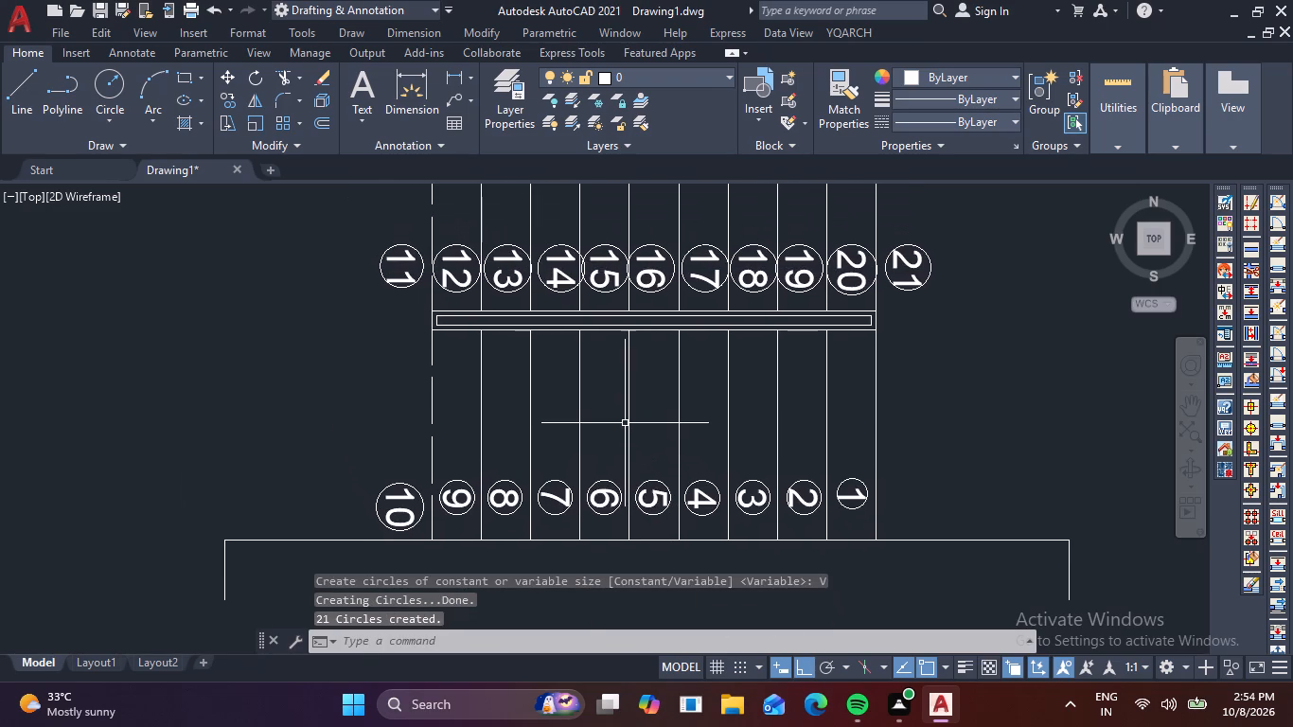
scroll(575, 264, up, 2)
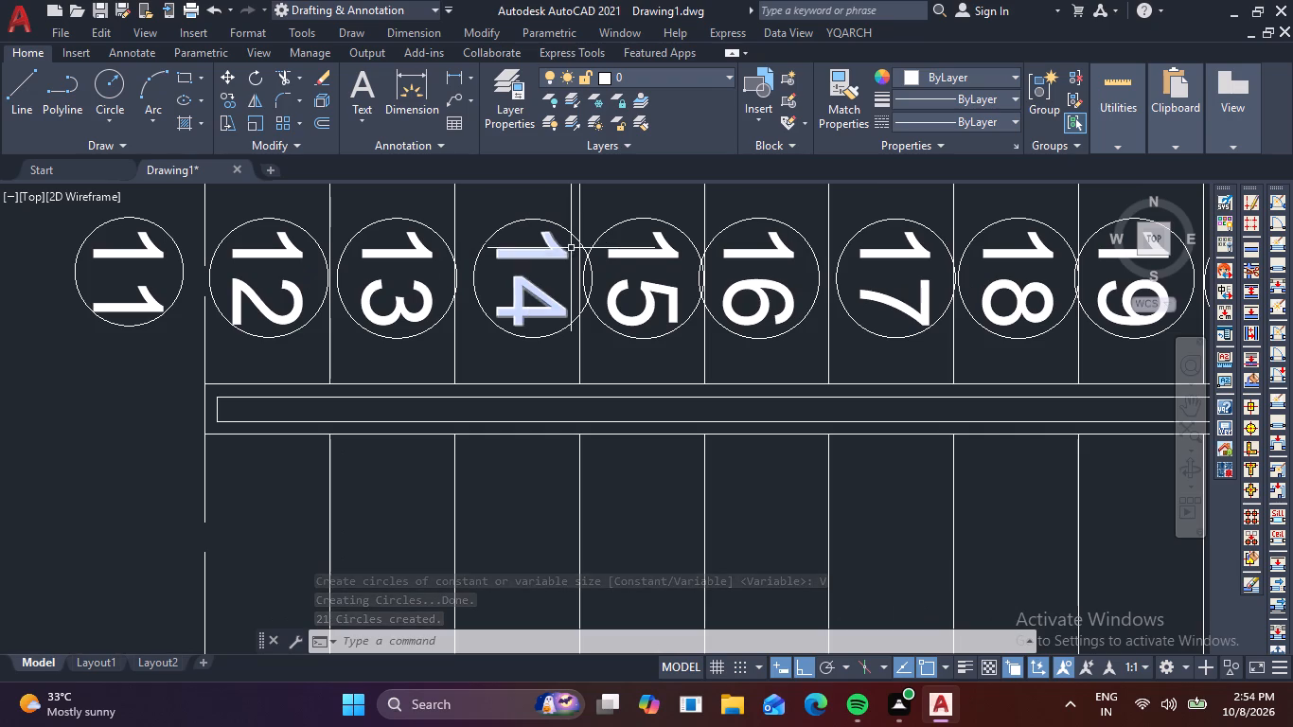
click(544, 268)
click(508, 224)
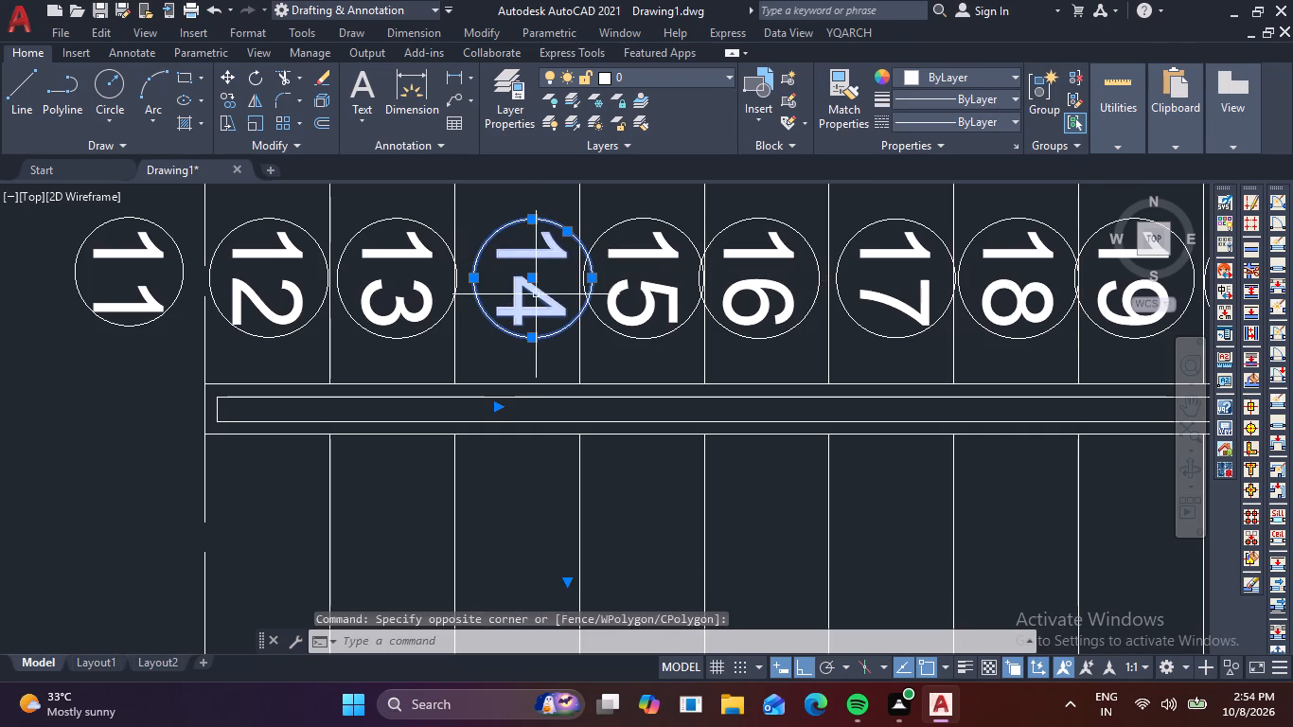
key(m)
key(space)
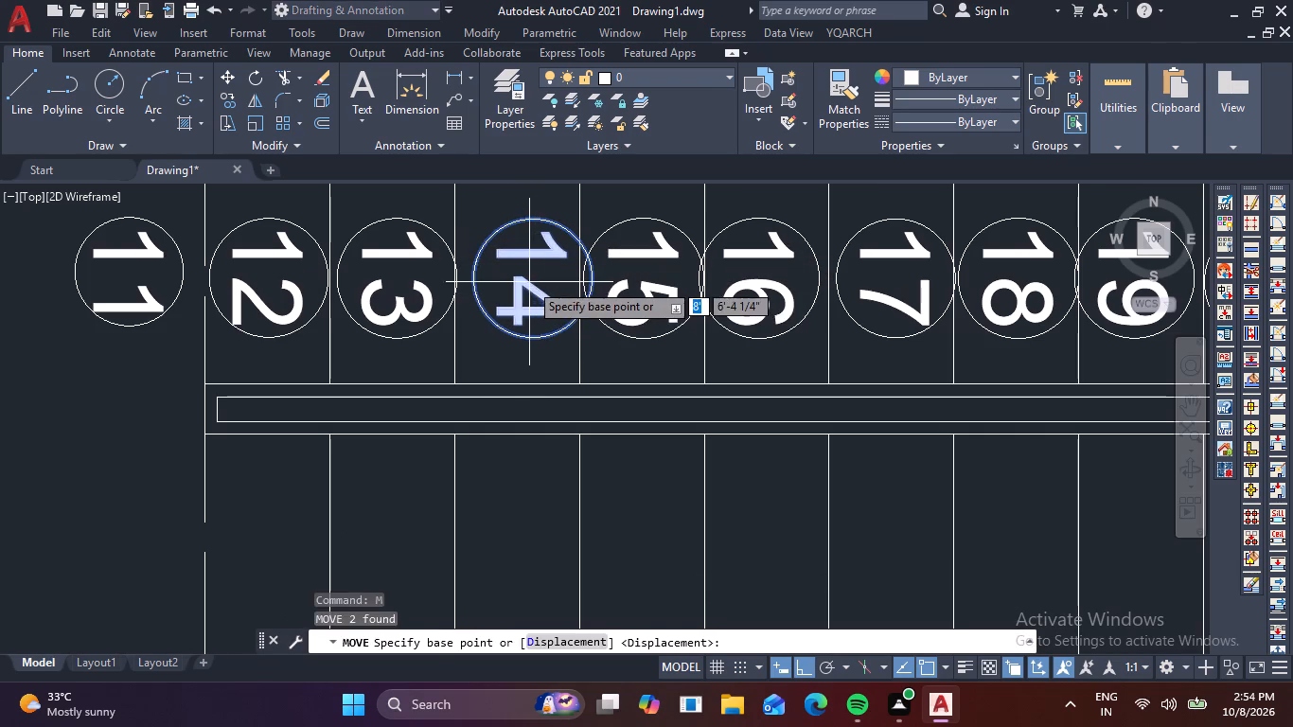
click(529, 281)
scroll(518, 271, up, 1)
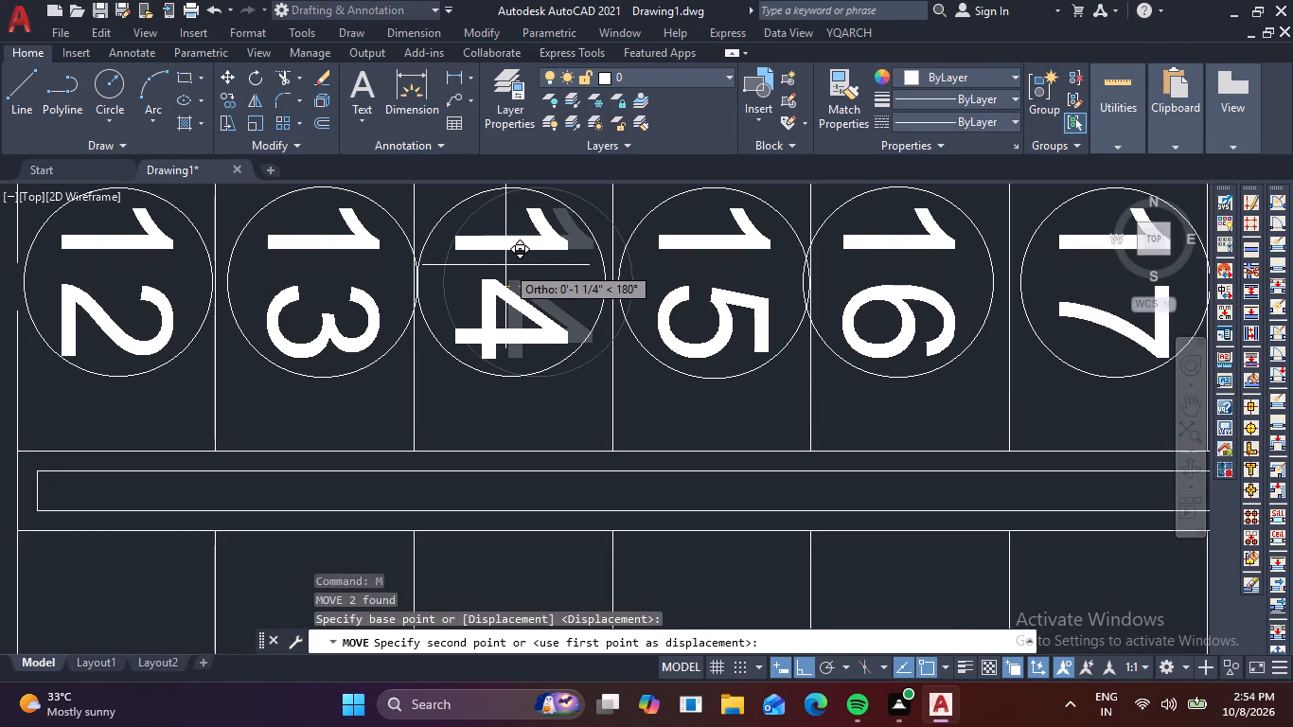
click(505, 265)
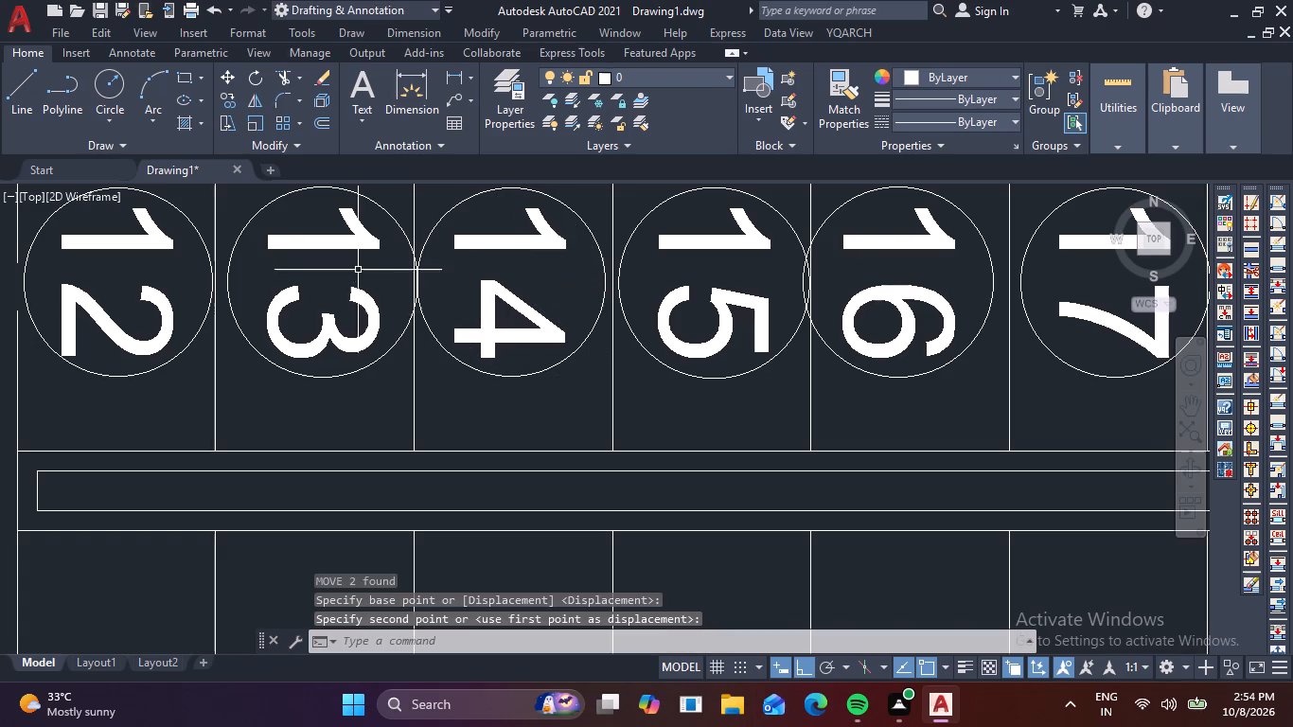
Move number 13 and its circle horizontally about 1/2" toward 12, fitting it between its tread lines.
click(353, 266)
click(239, 197)
middle_drag(291, 192, 443, 267)
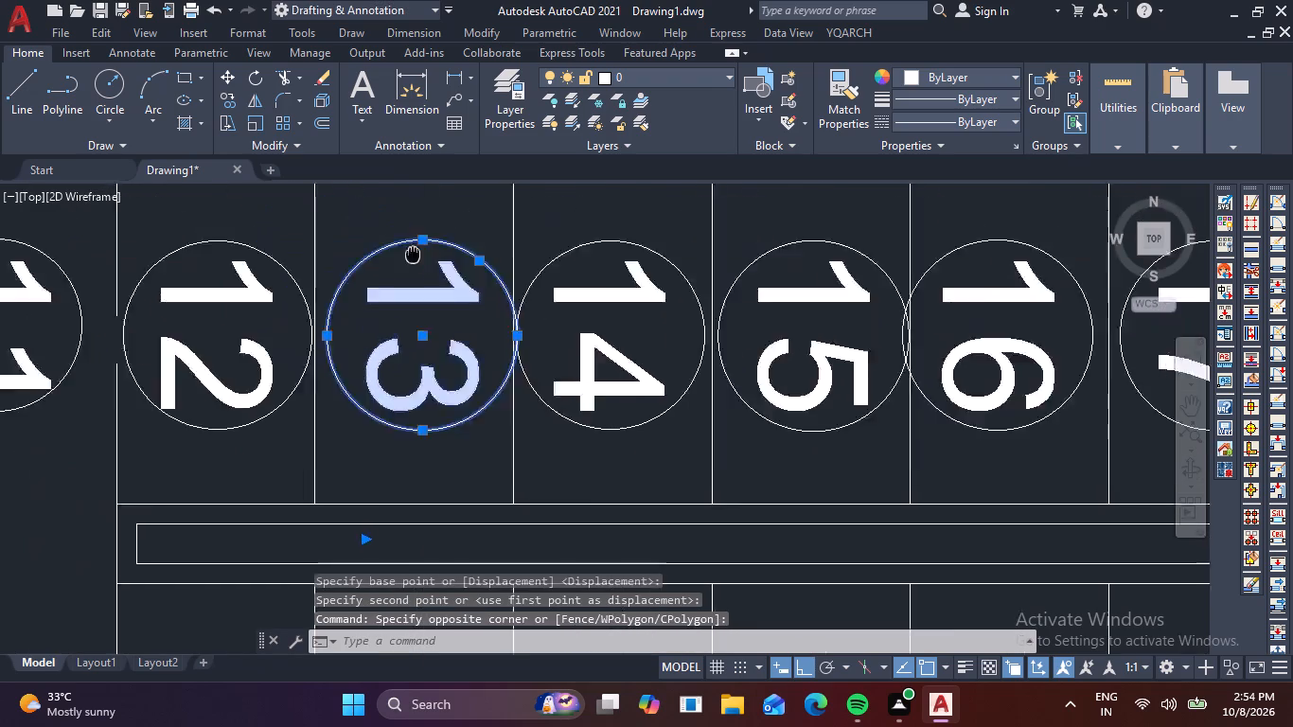
middle_drag(443, 267, 454, 272)
key(m)
key(space)
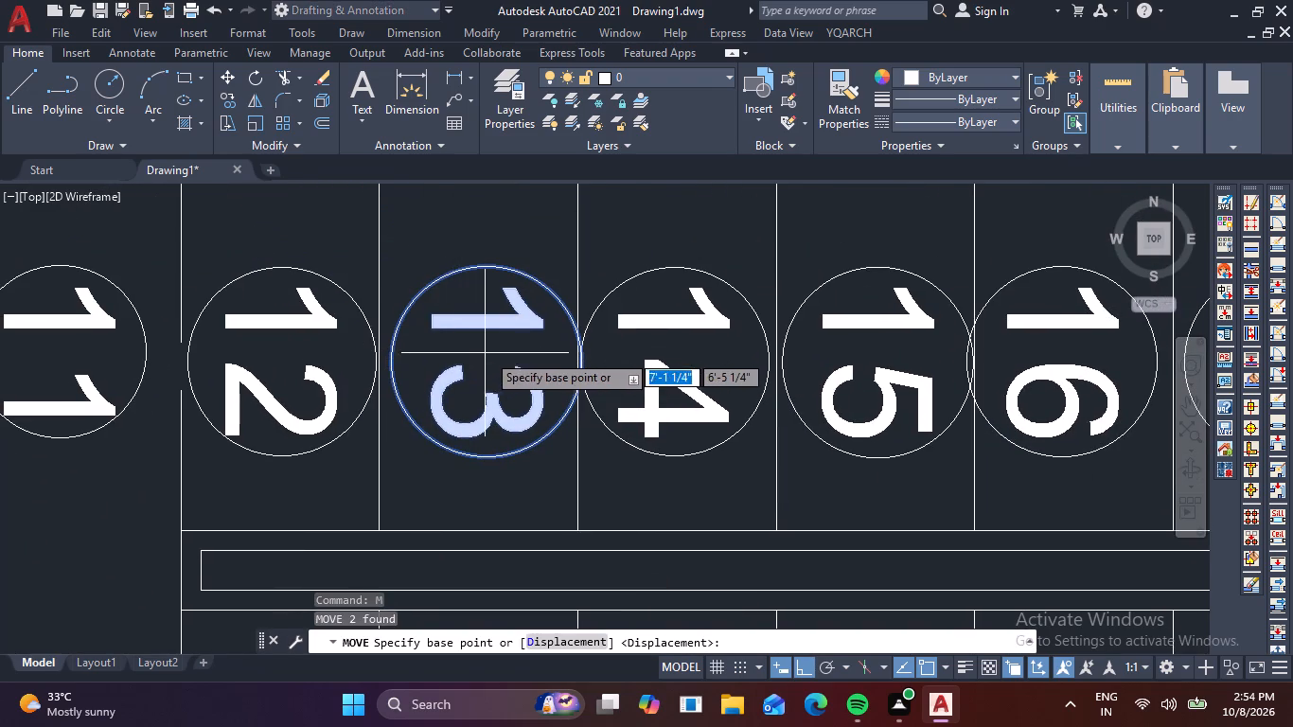
click(500, 352)
scroll(493, 346, up, 1)
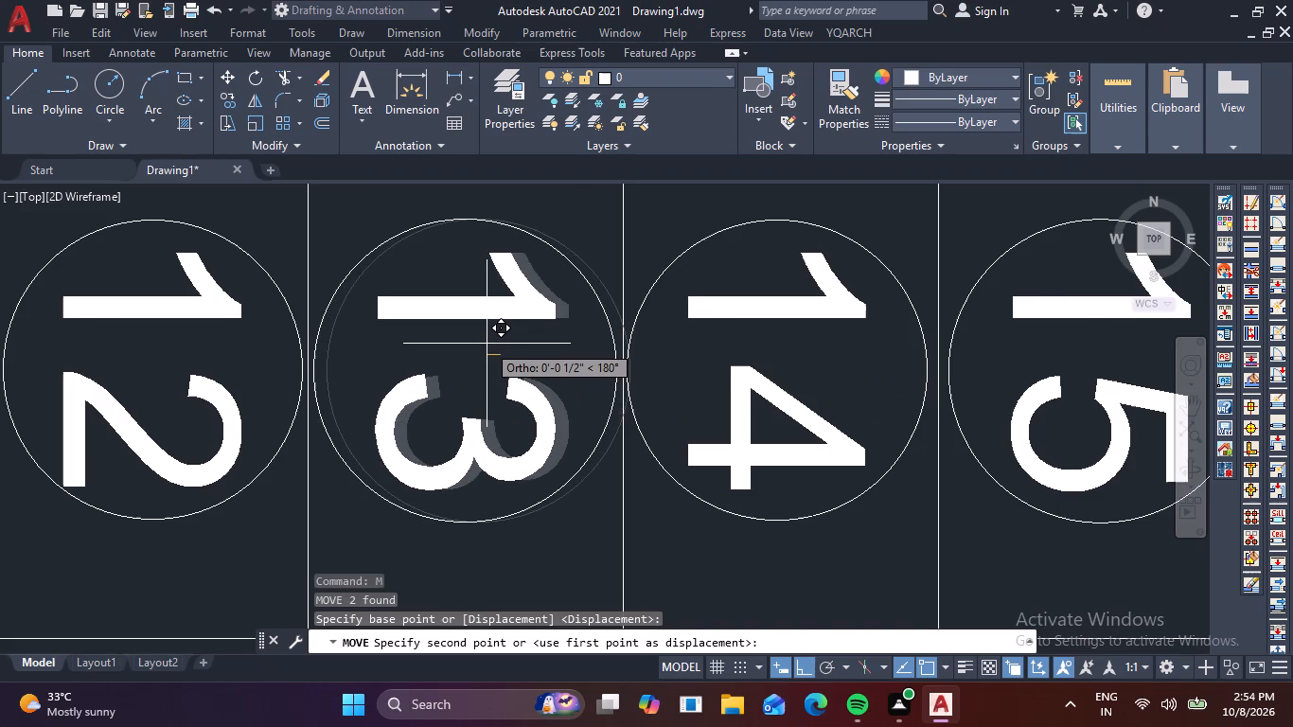
click(487, 344)
Move number 16 and its circle horizontally slightly less than 1" toward 17, clear of the circle around 15.
scroll(487, 344, down, 2)
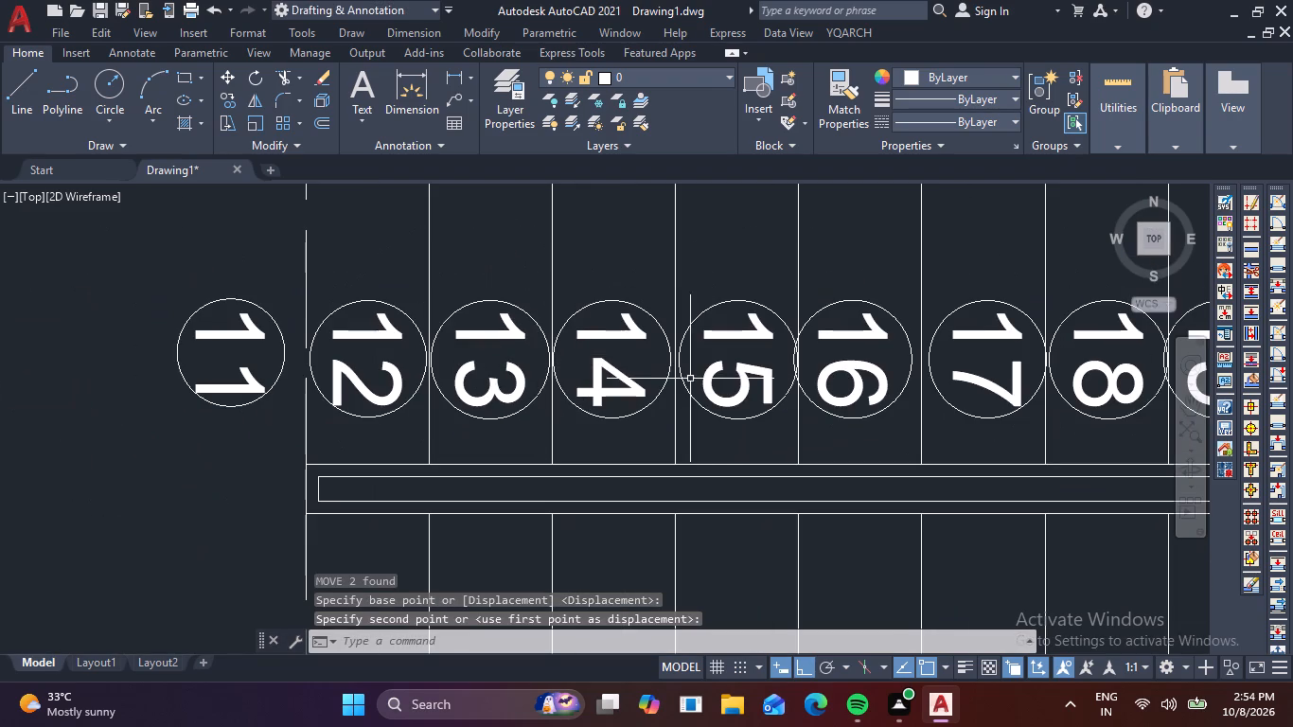
scroll(765, 363, up, 3)
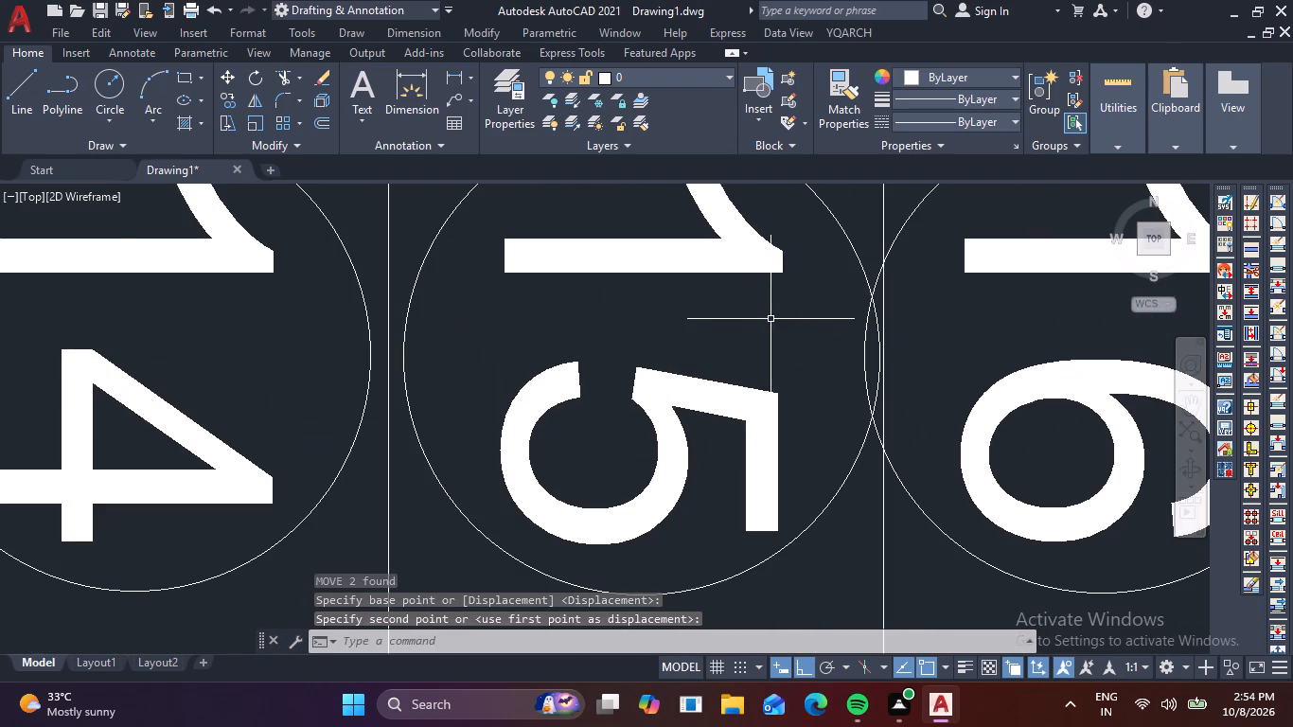
scroll(780, 323, down, 3)
click(893, 325)
click(844, 263)
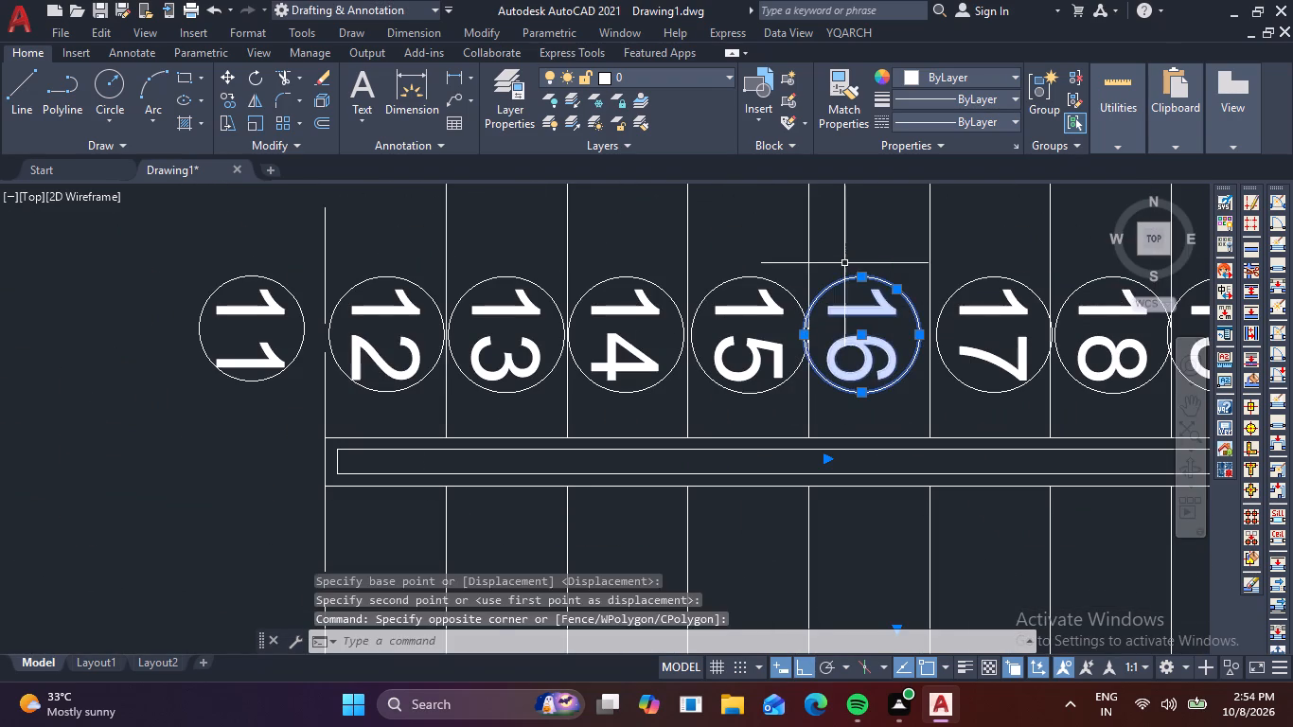
key(m)
key(space)
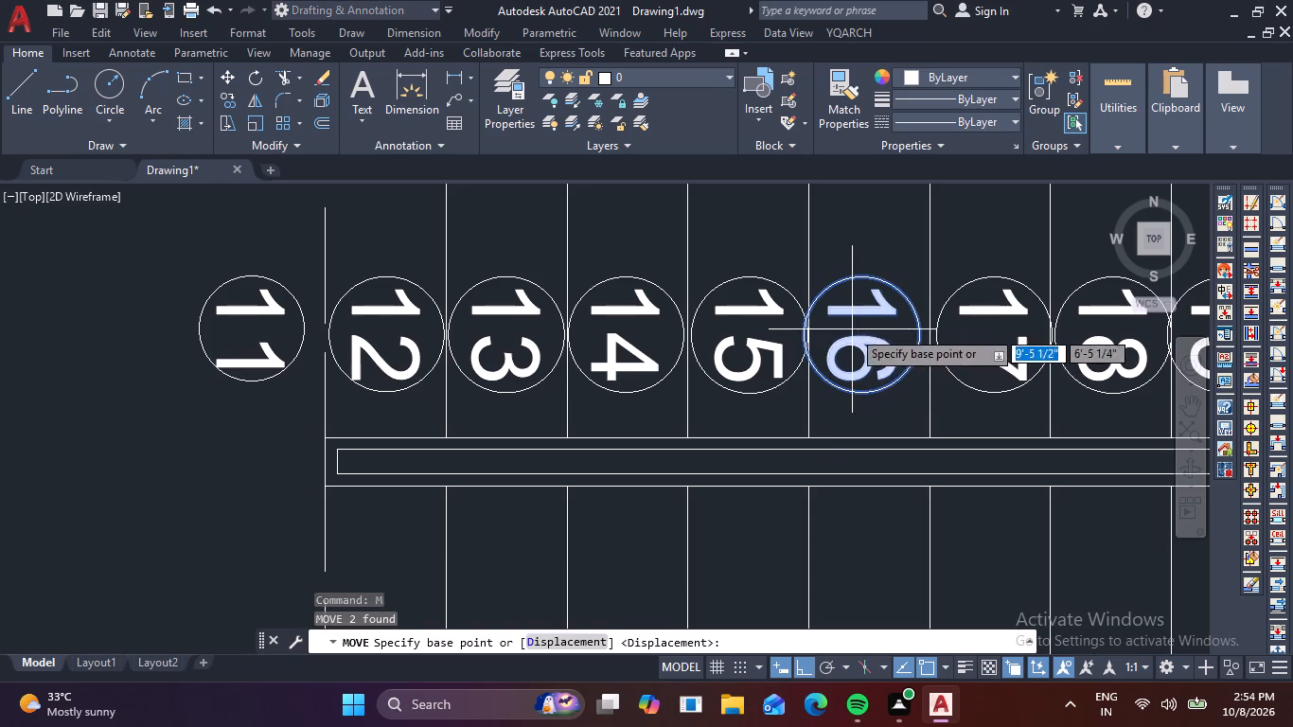
click(852, 329)
scroll(864, 330, up, 2)
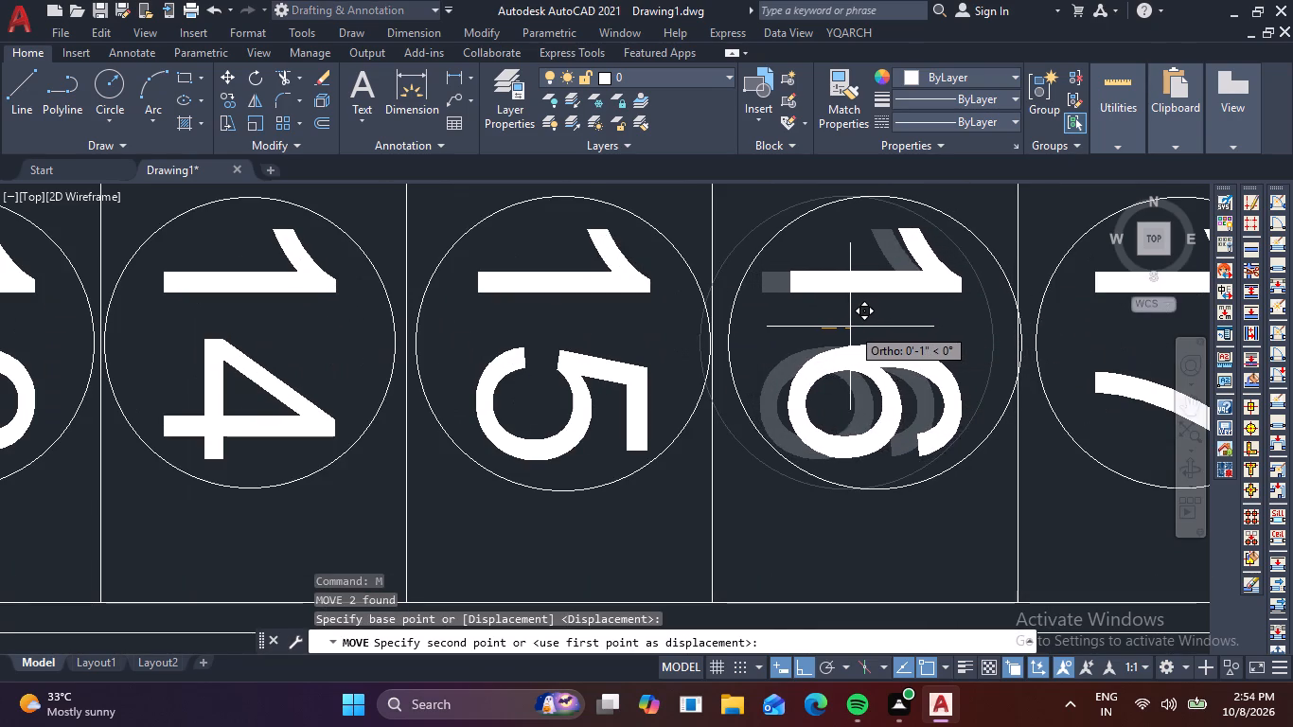
click(841, 327)
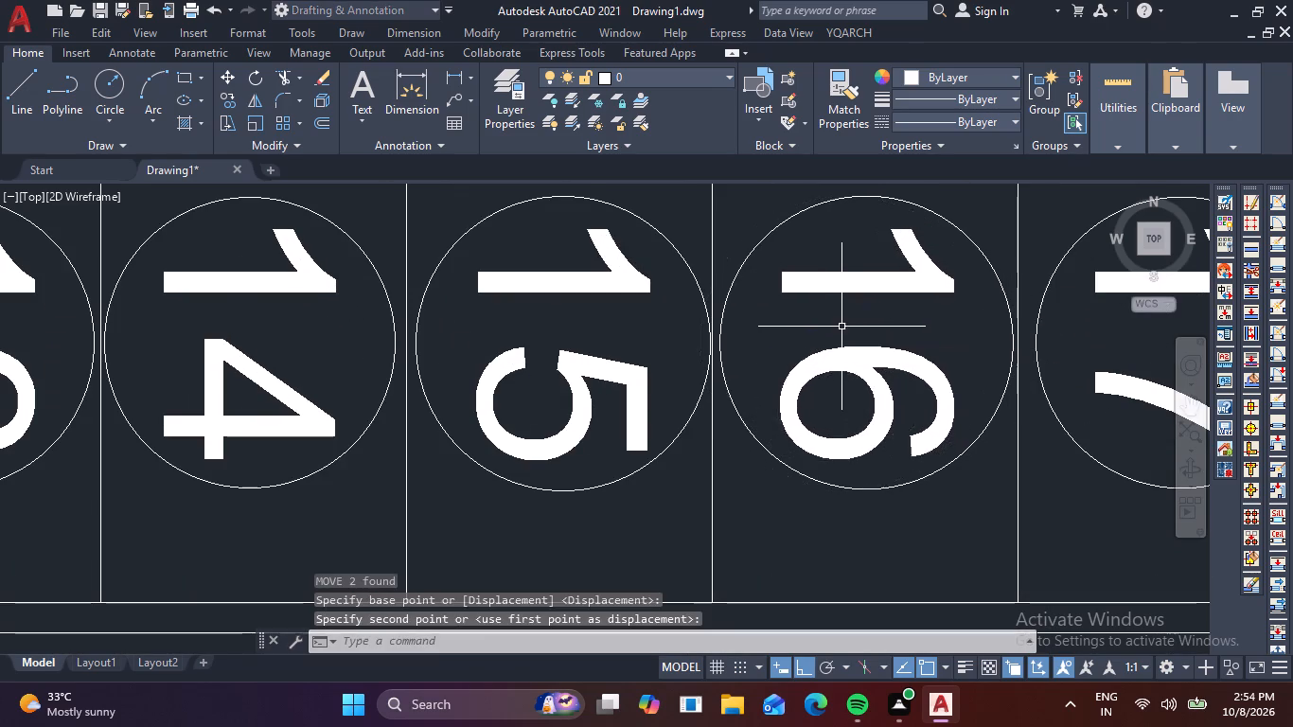
Move number 17 and its circle horizontally about 1/2" toward 16, fitting it between its tread lines.
scroll(849, 326, down, 2)
click(980, 316)
click(940, 271)
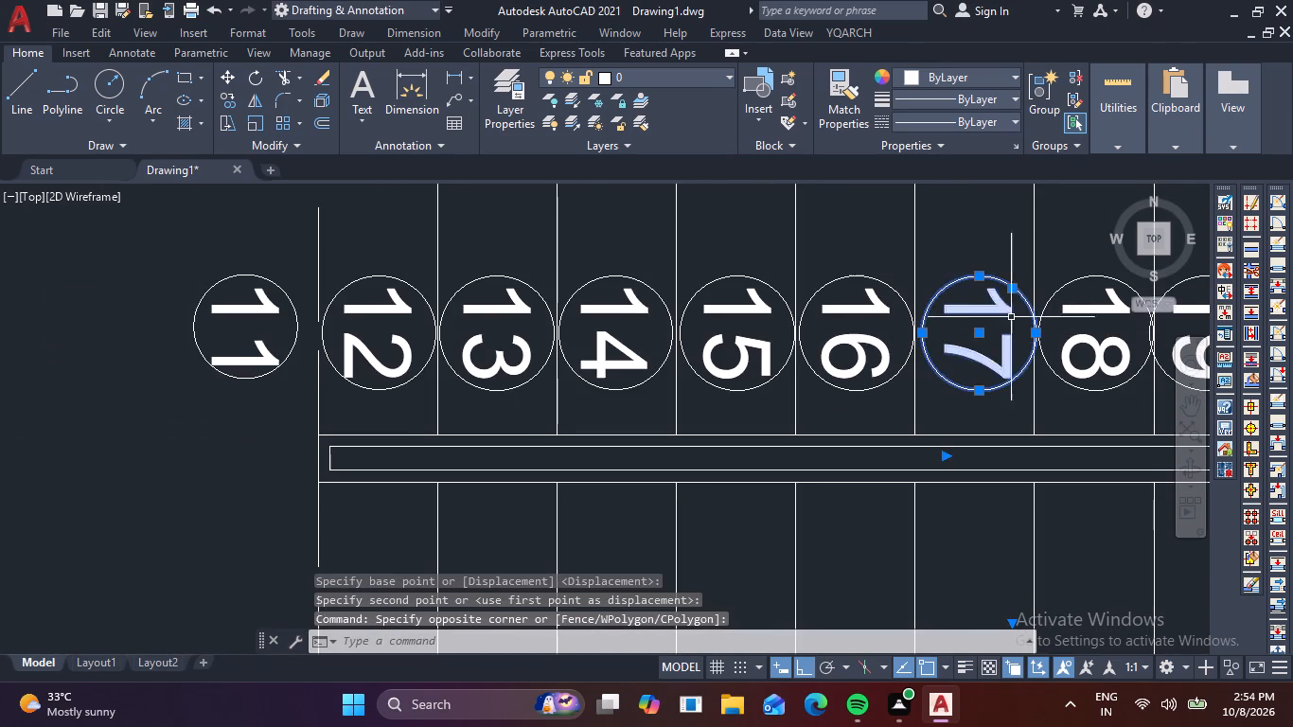
scroll(992, 338, up, 2)
key(m)
key(space)
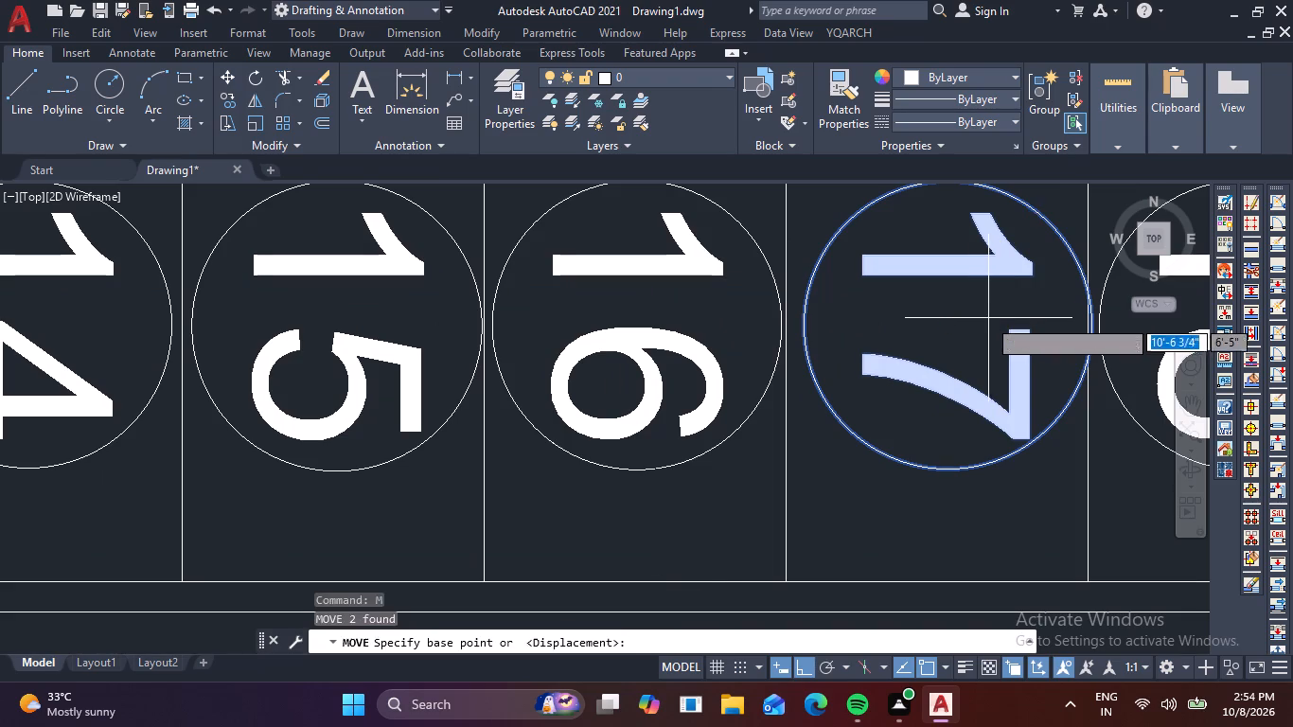
click(980, 319)
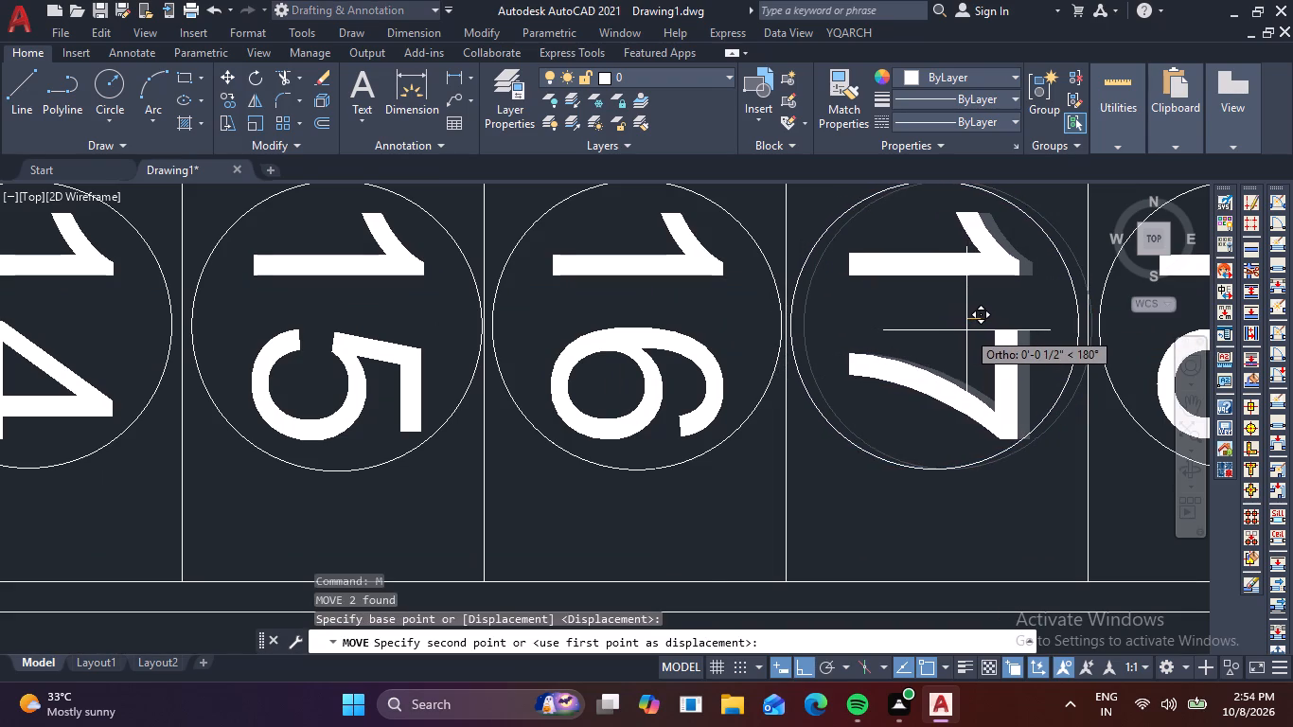
click(967, 331)
Move number 19 and its circle horizontally about 3/4" toward 20, clear of the circle around 18.
scroll(967, 333, down, 1)
middle_drag(994, 339, 700, 350)
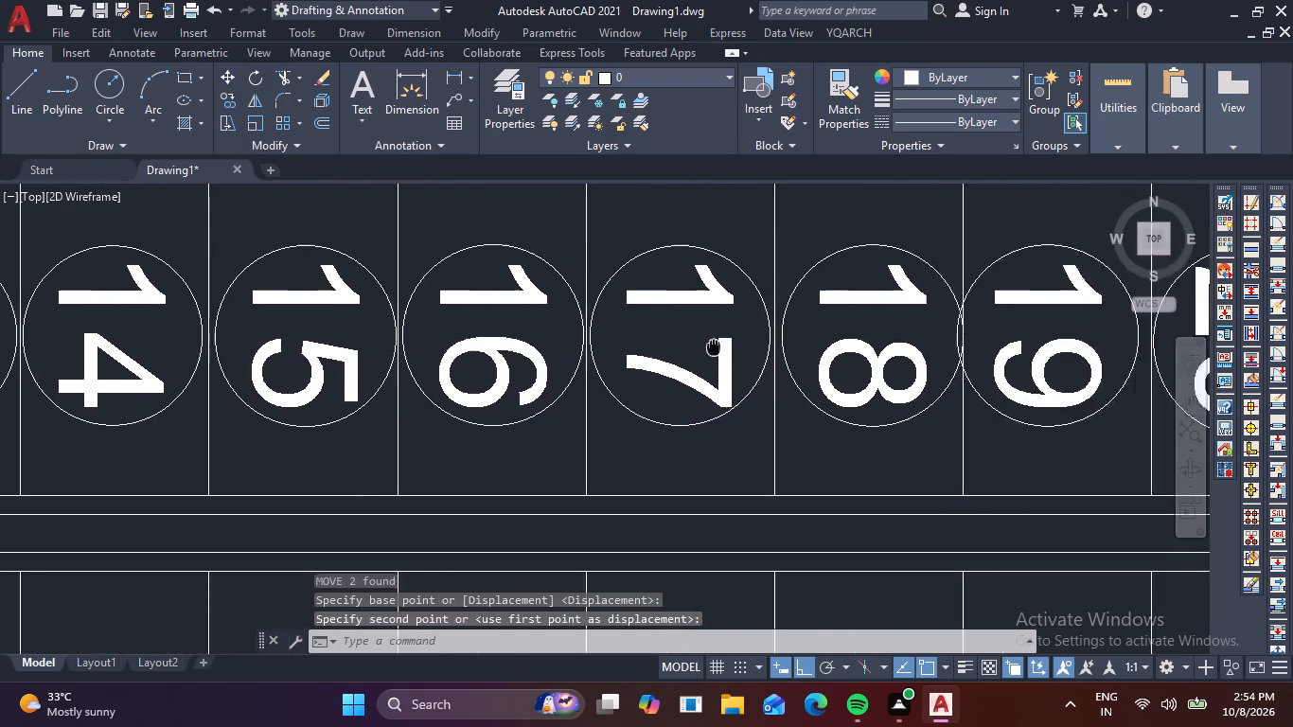
middle_drag(700, 350, 578, 362)
click(931, 340)
click(873, 266)
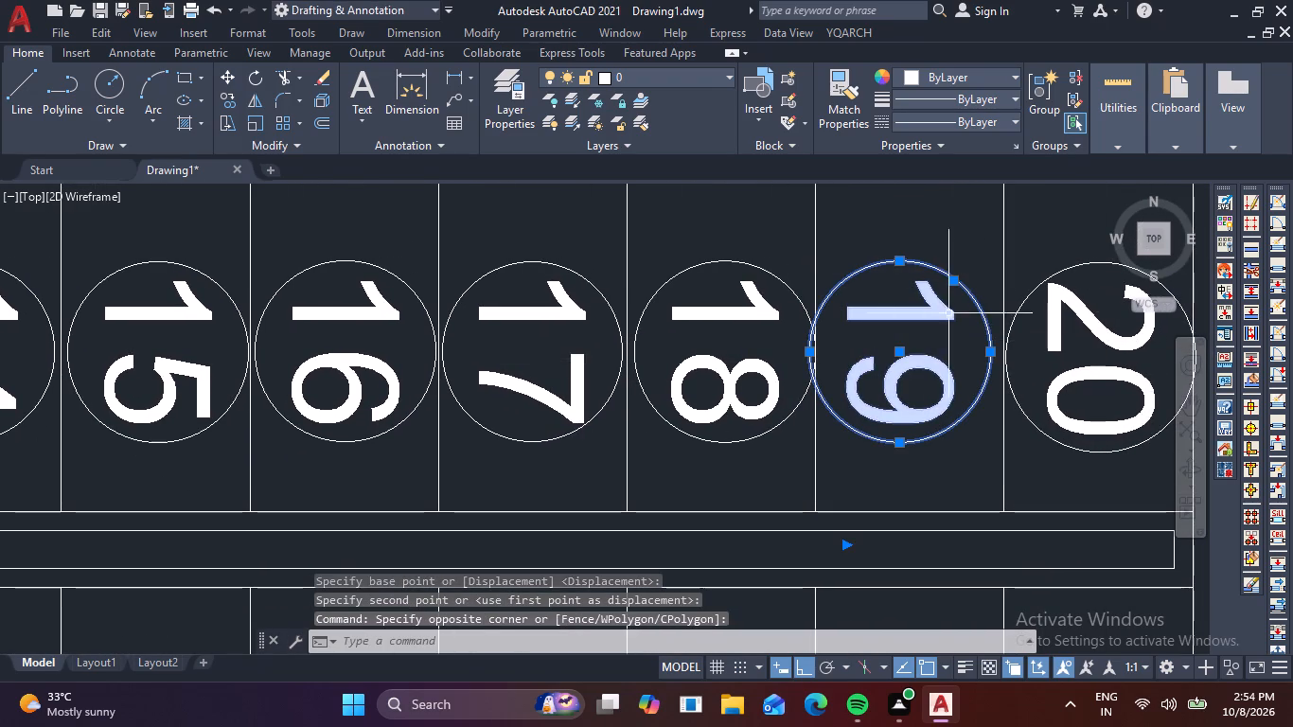
key(m)
key(space)
click(906, 351)
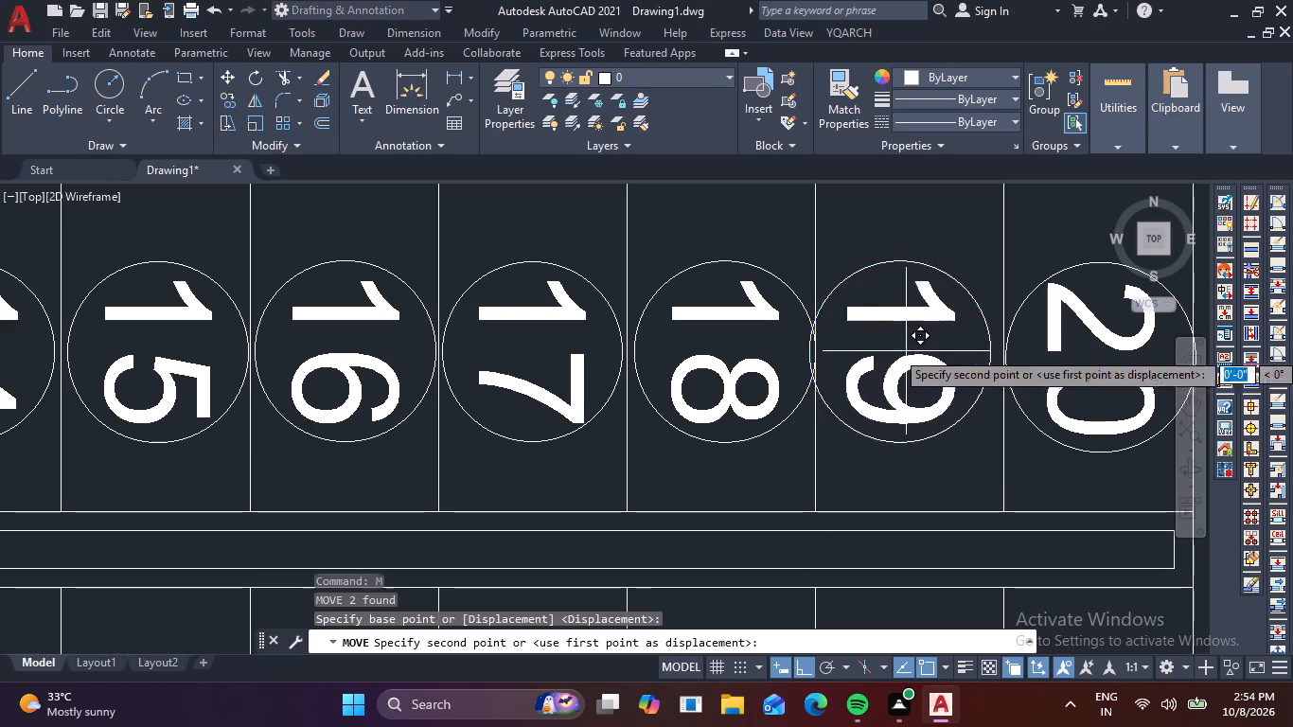
scroll(917, 349, up, 1)
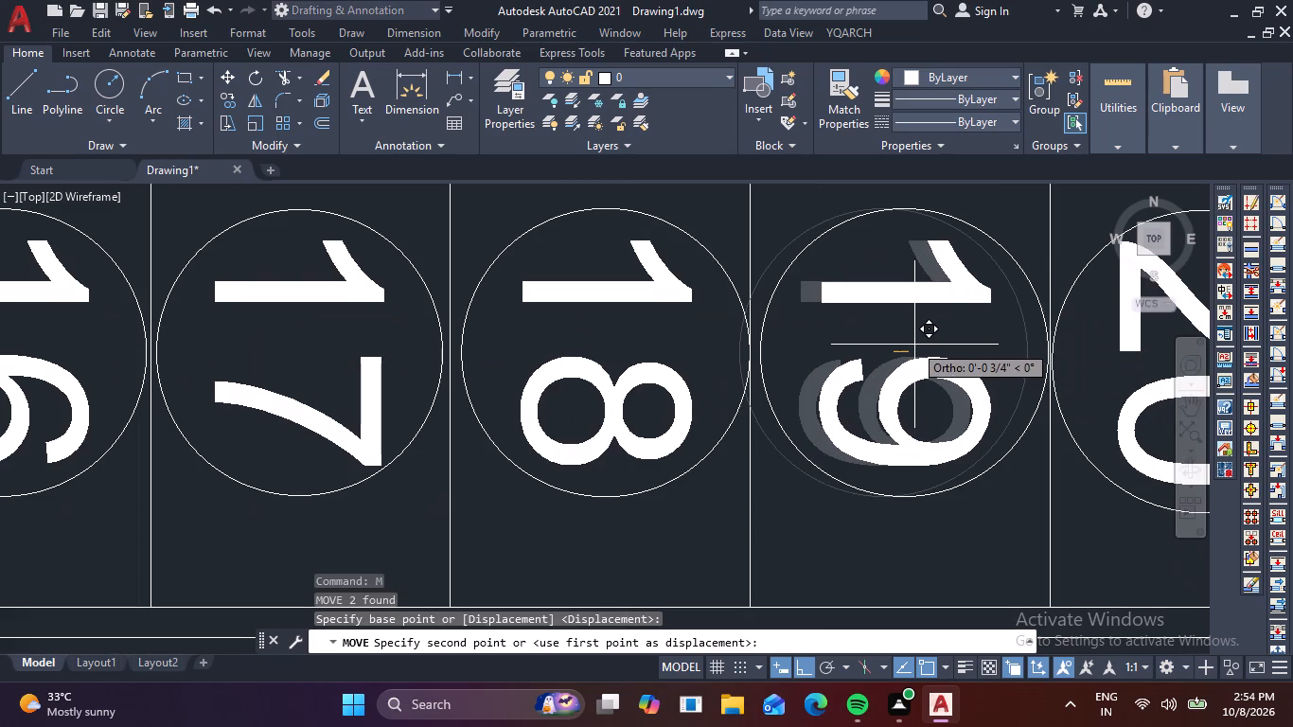
click(912, 343)
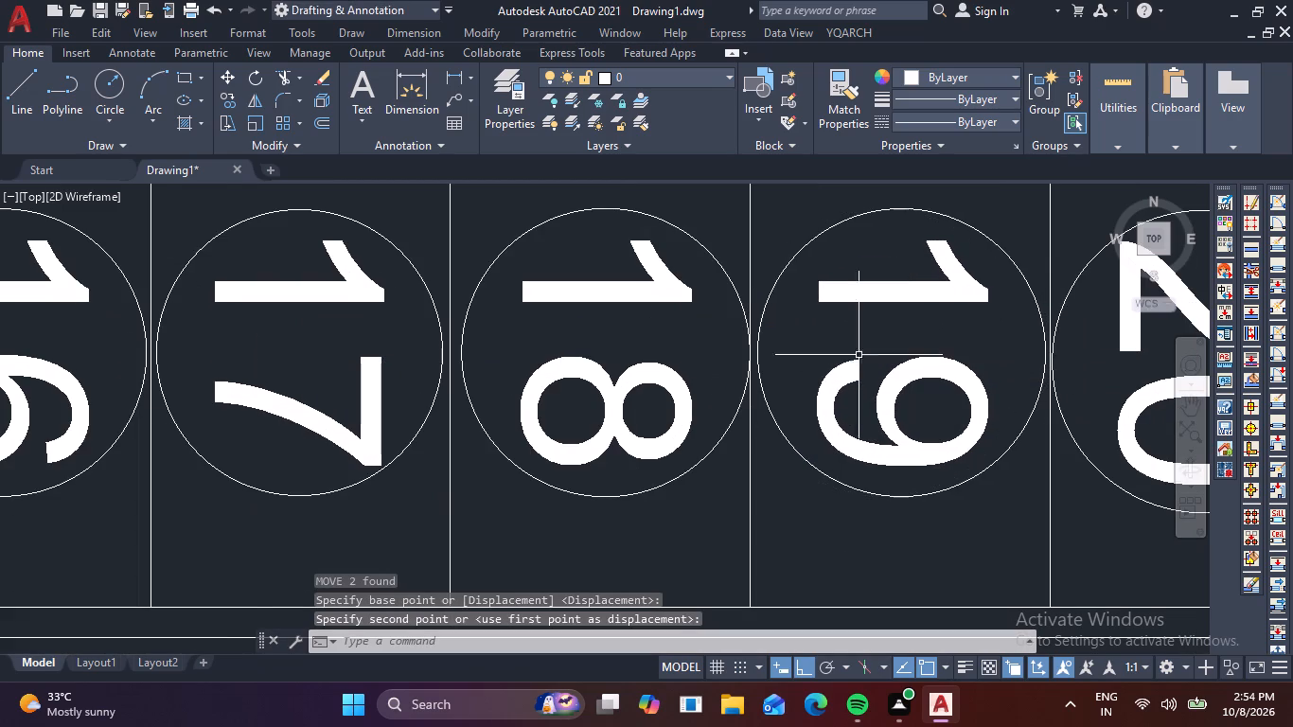
Move number 18 and its circle horizontally about 1/4" toward 17, fitting it between its tread lines.
drag(662, 327, 644, 300)
click(371, 208)
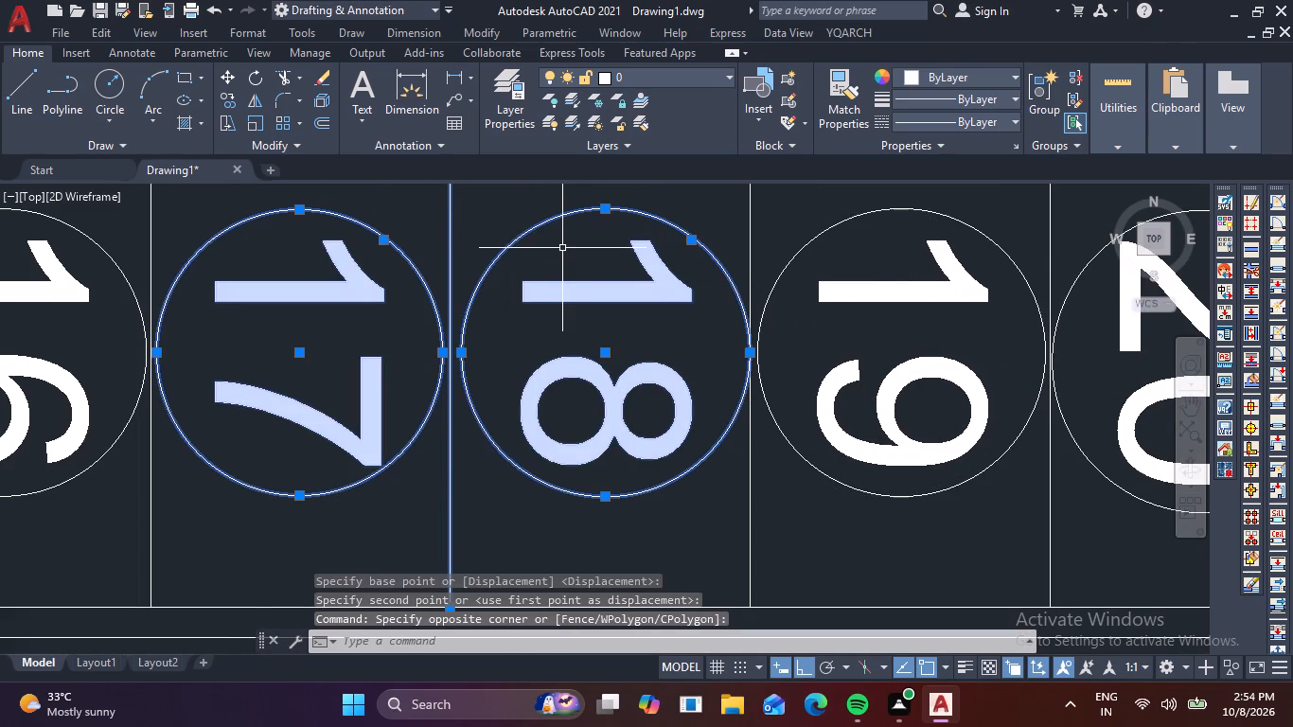
key(Escape)
drag(638, 309, 629, 277)
click(577, 208)
key(m)
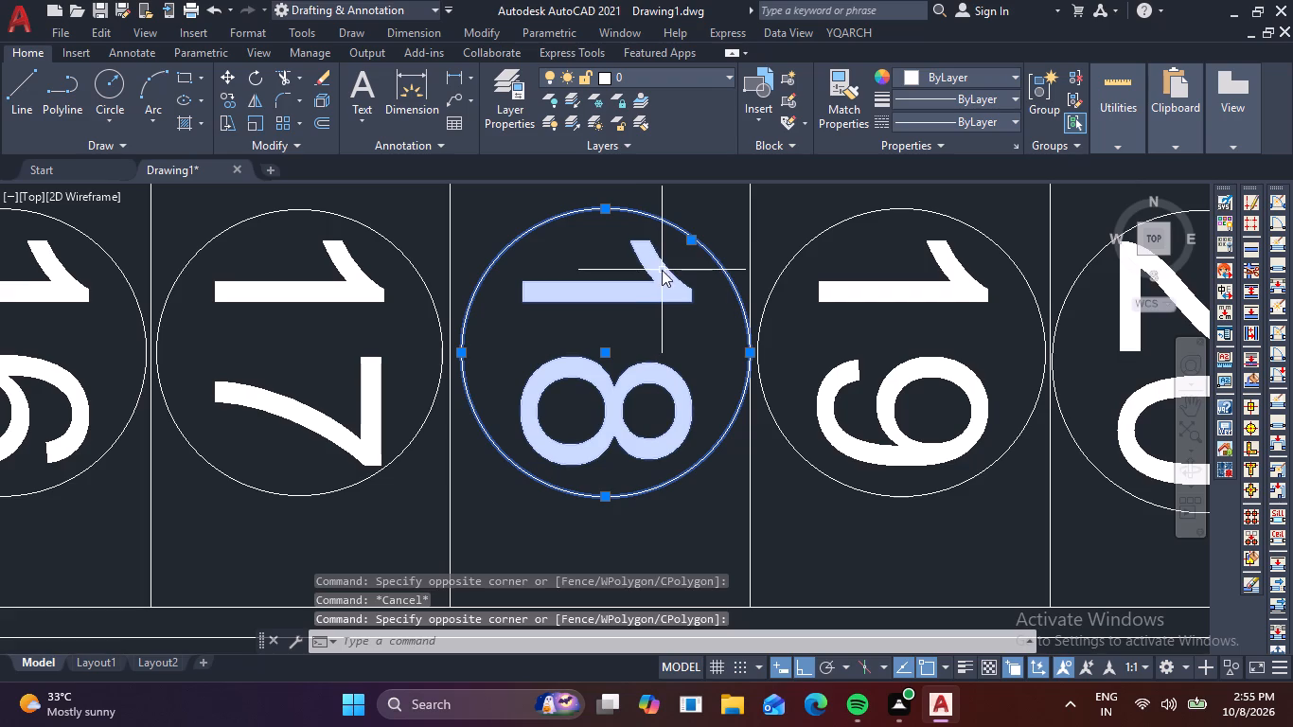
key(space)
click(620, 318)
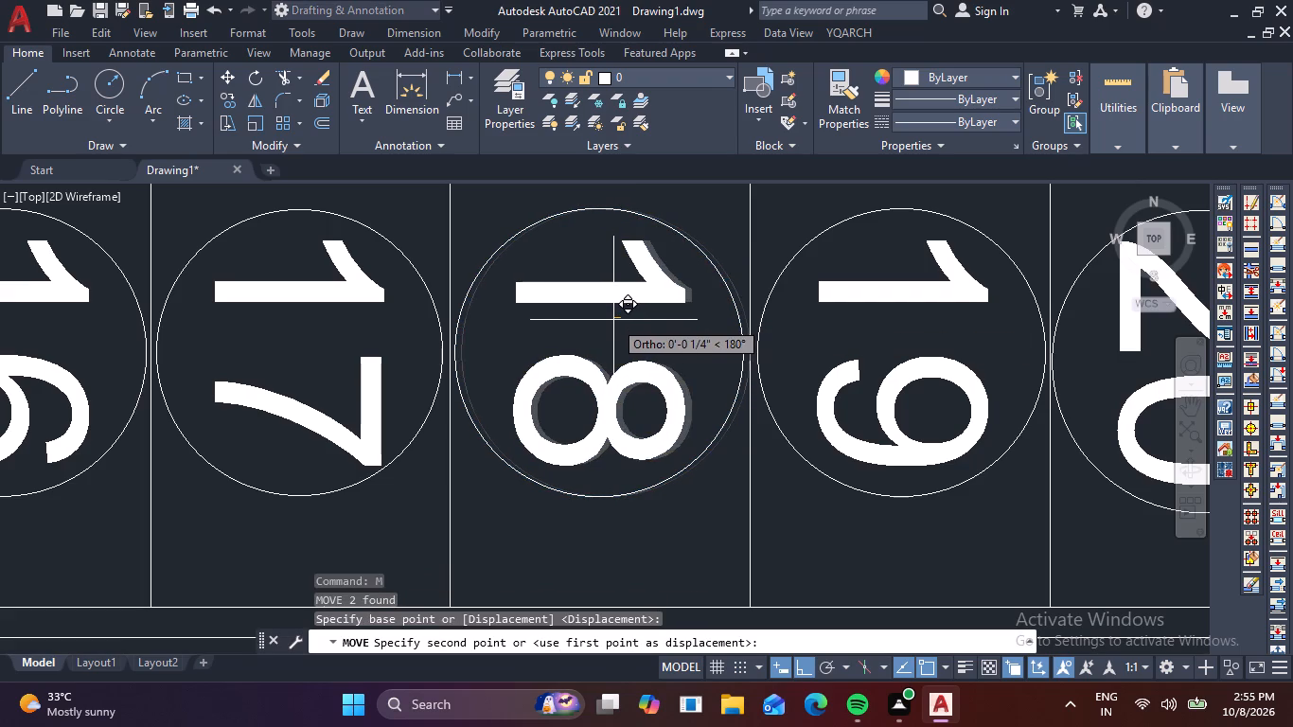
click(613, 320)
Mirror circled numbers 1 to 10 across a vertical line beyond the stair's number 1 end, keeping the originals.
middle_drag(733, 333, 399, 330)
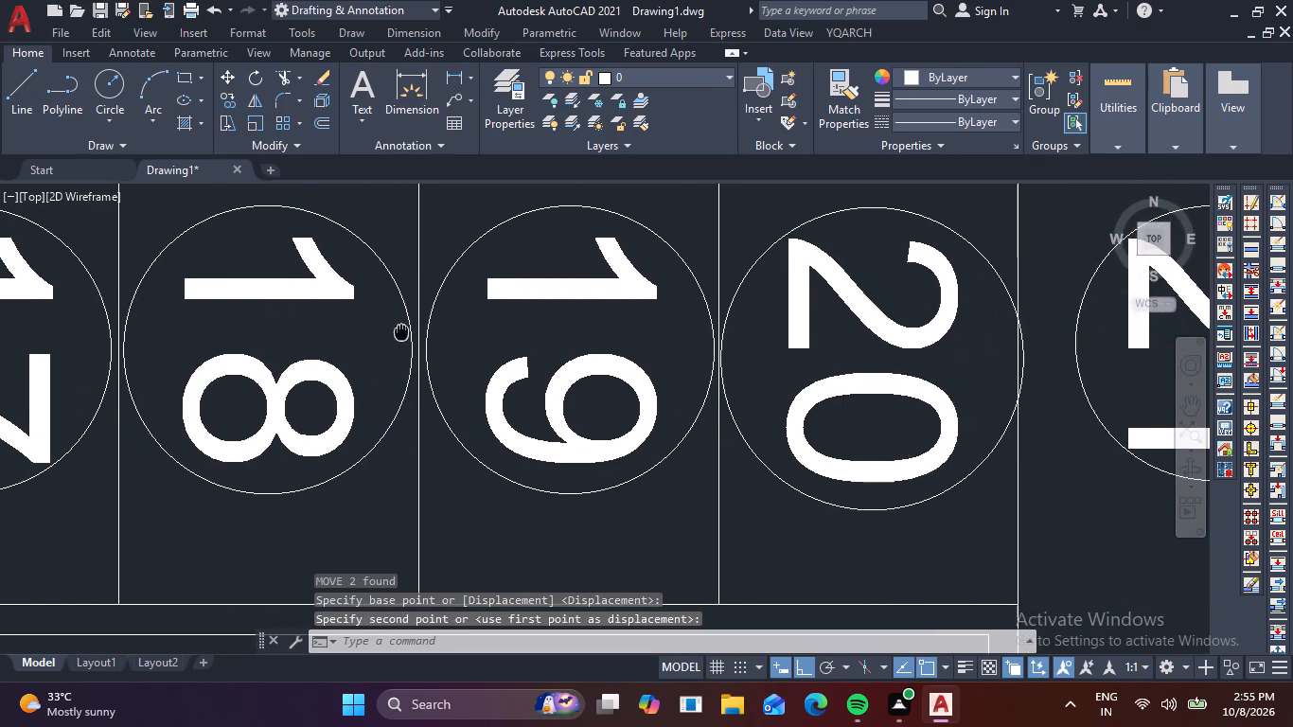
middle_drag(399, 330, 396, 330)
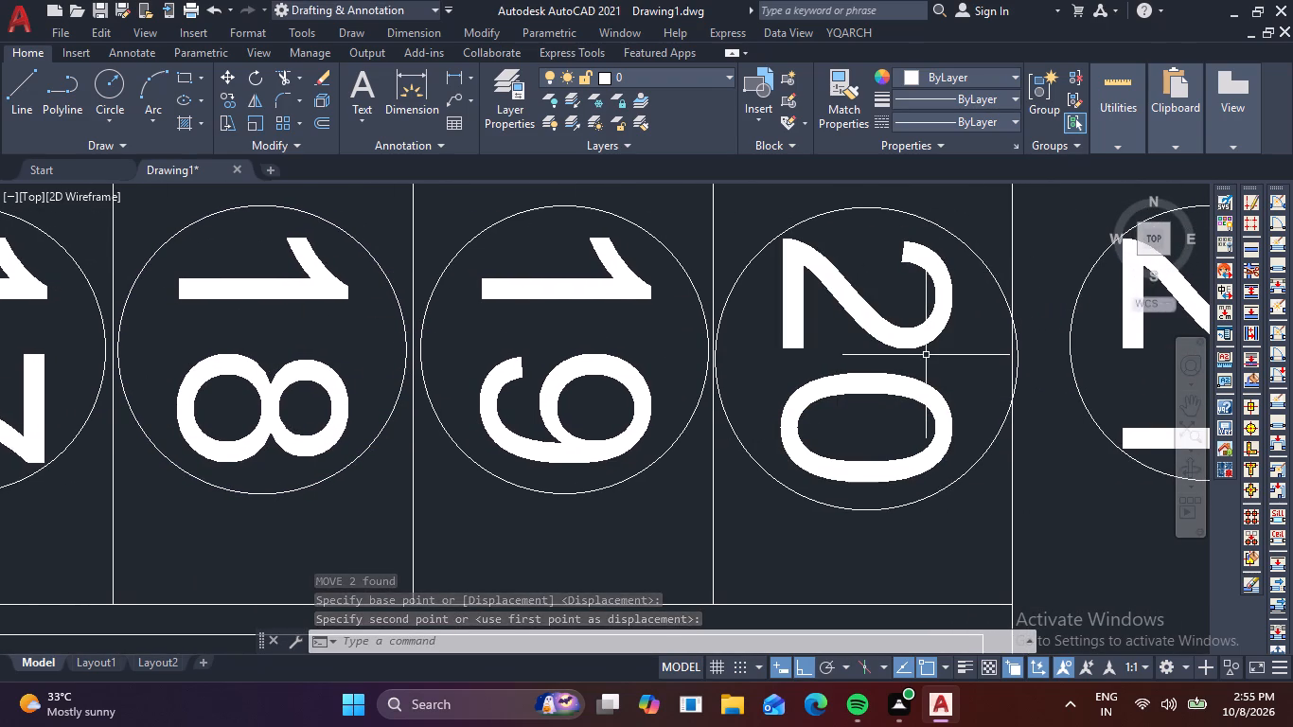
scroll(924, 356, down, 2)
scroll(1081, 369, down, 2)
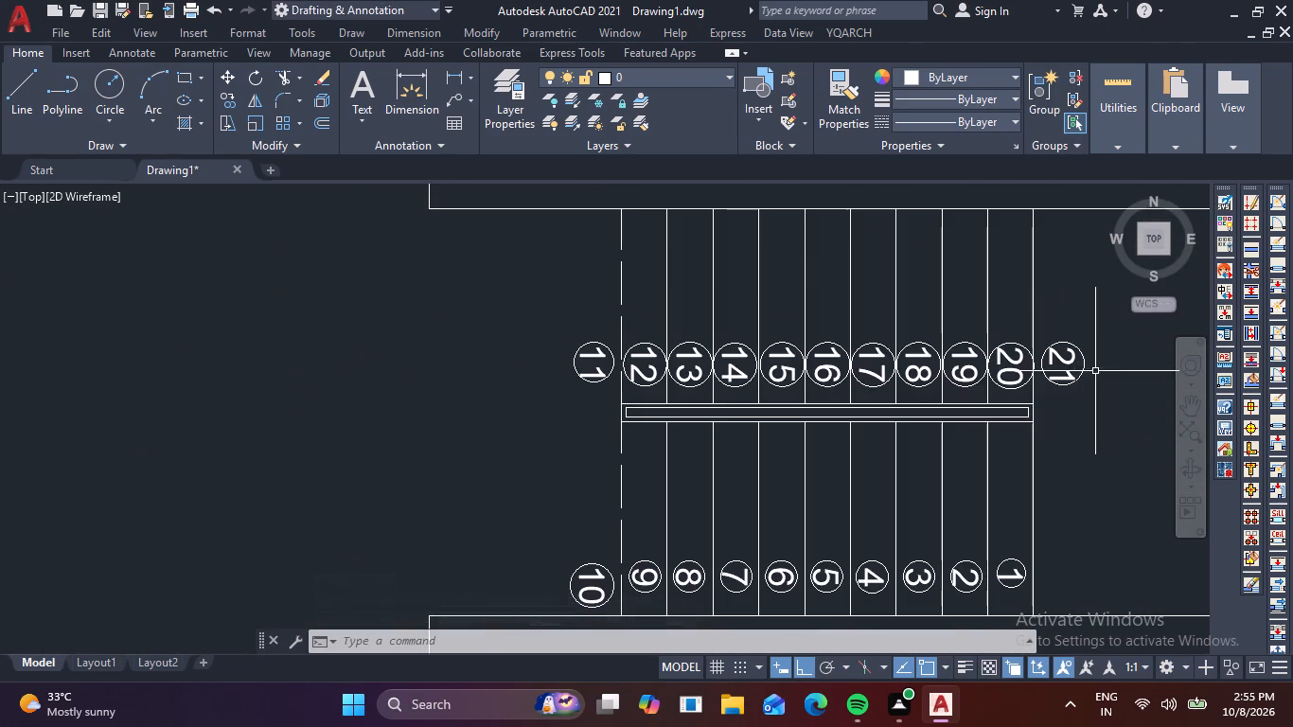
middle_drag(1140, 407, 915, 371)
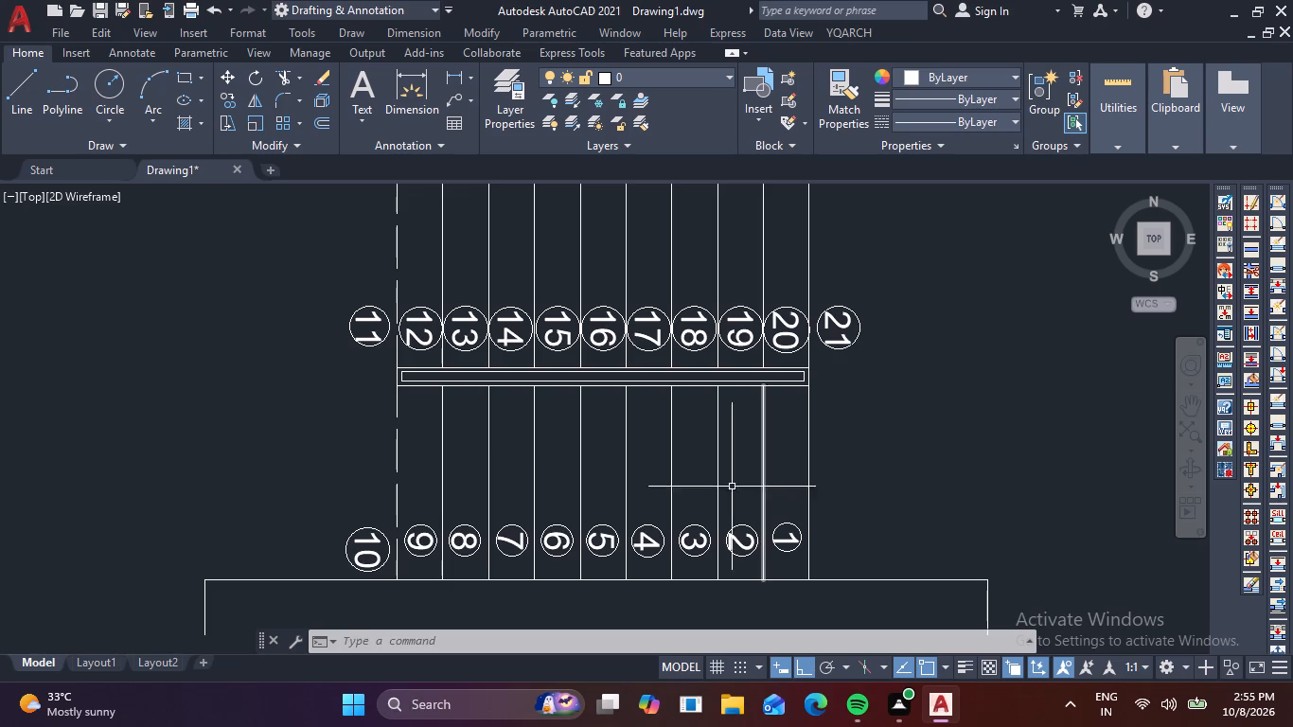
click(264, 508)
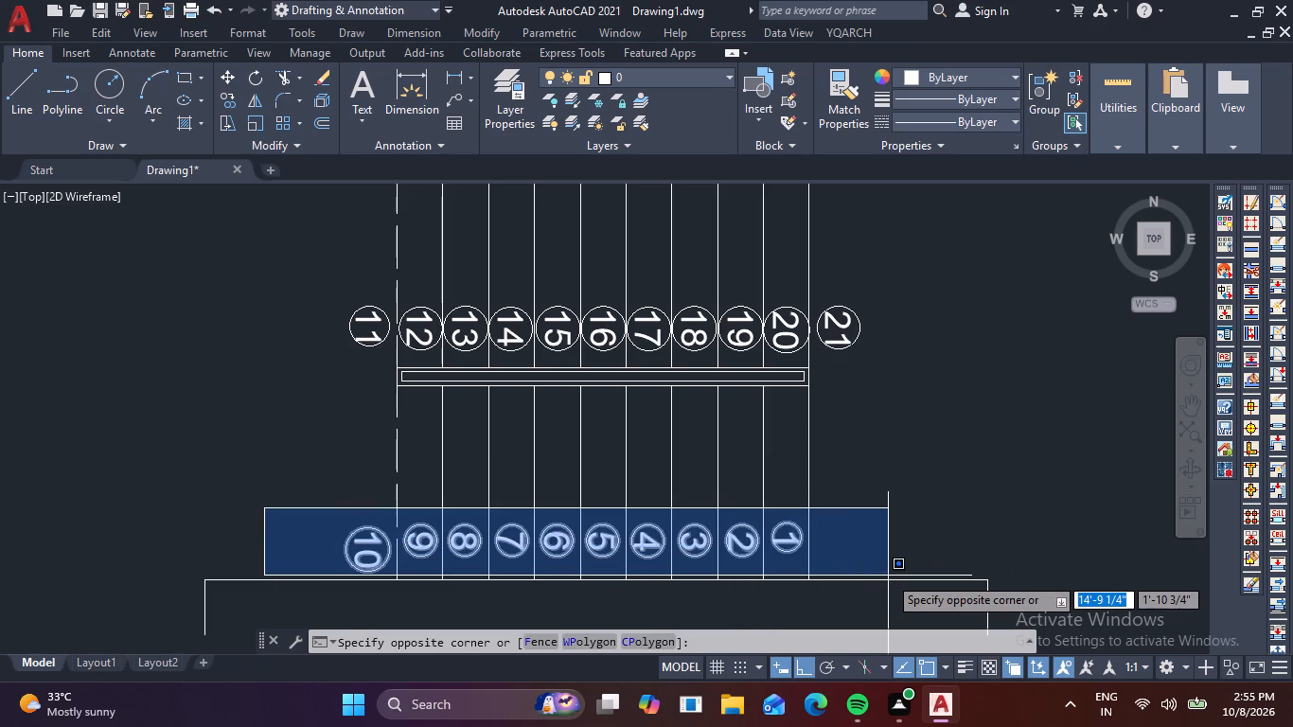
click(897, 580)
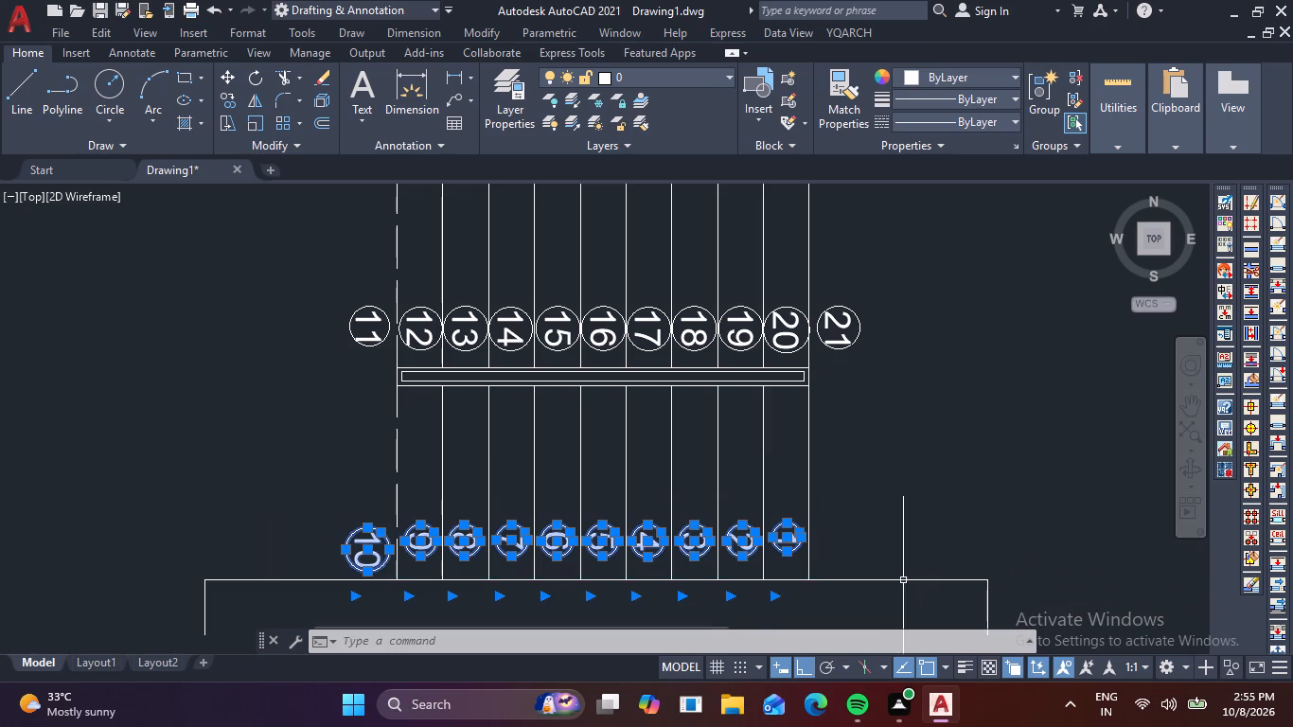
text(mi)
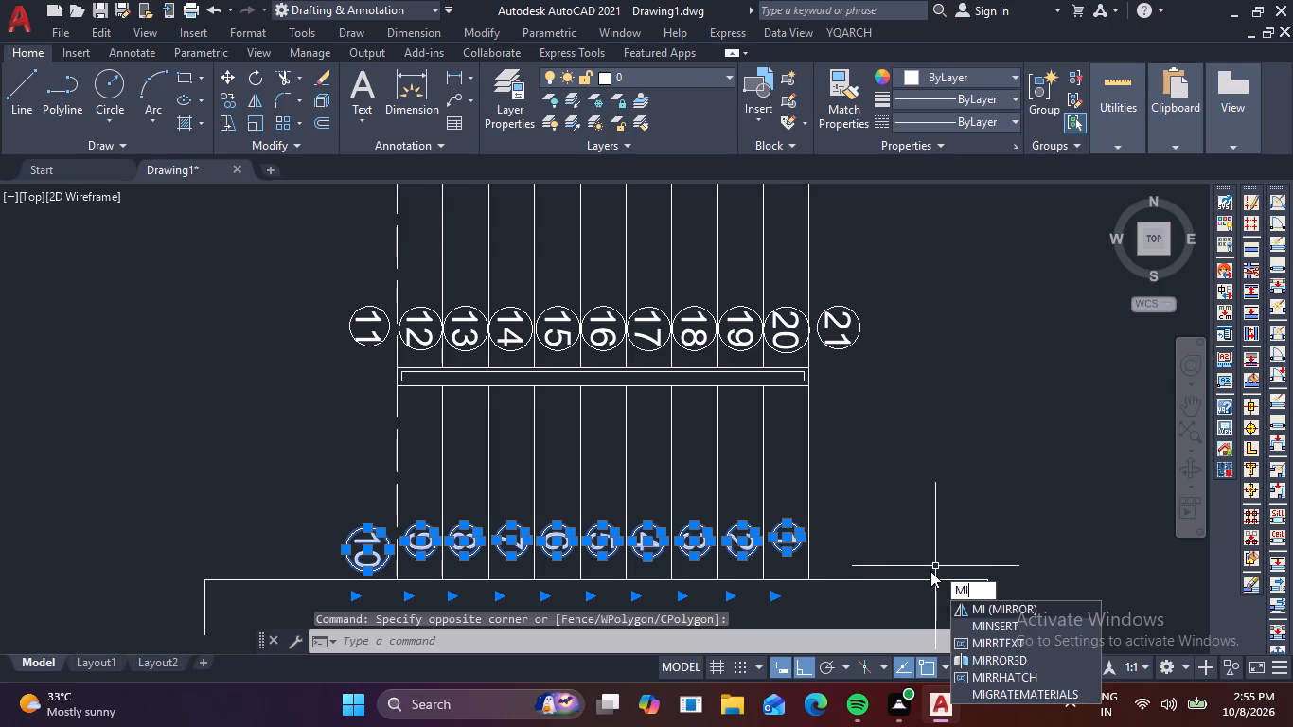
key(space)
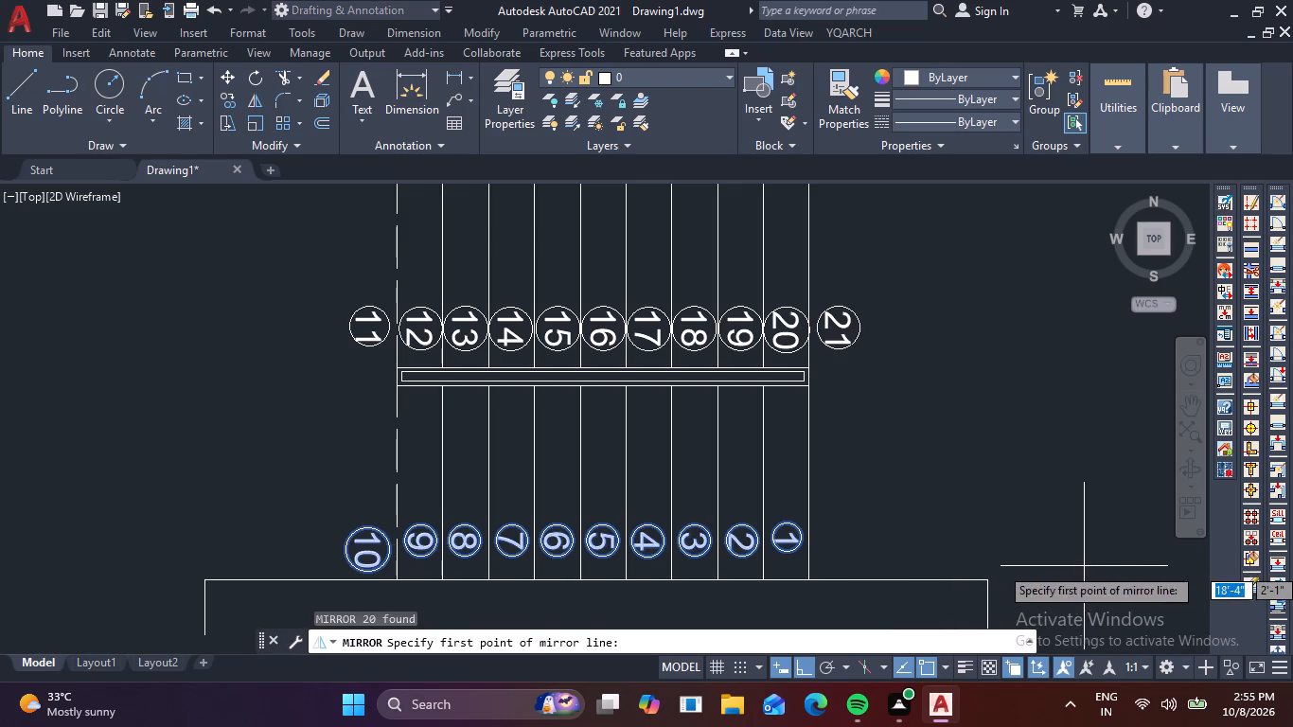
middle_drag(1099, 562, 892, 570)
drag(938, 591, 939, 572)
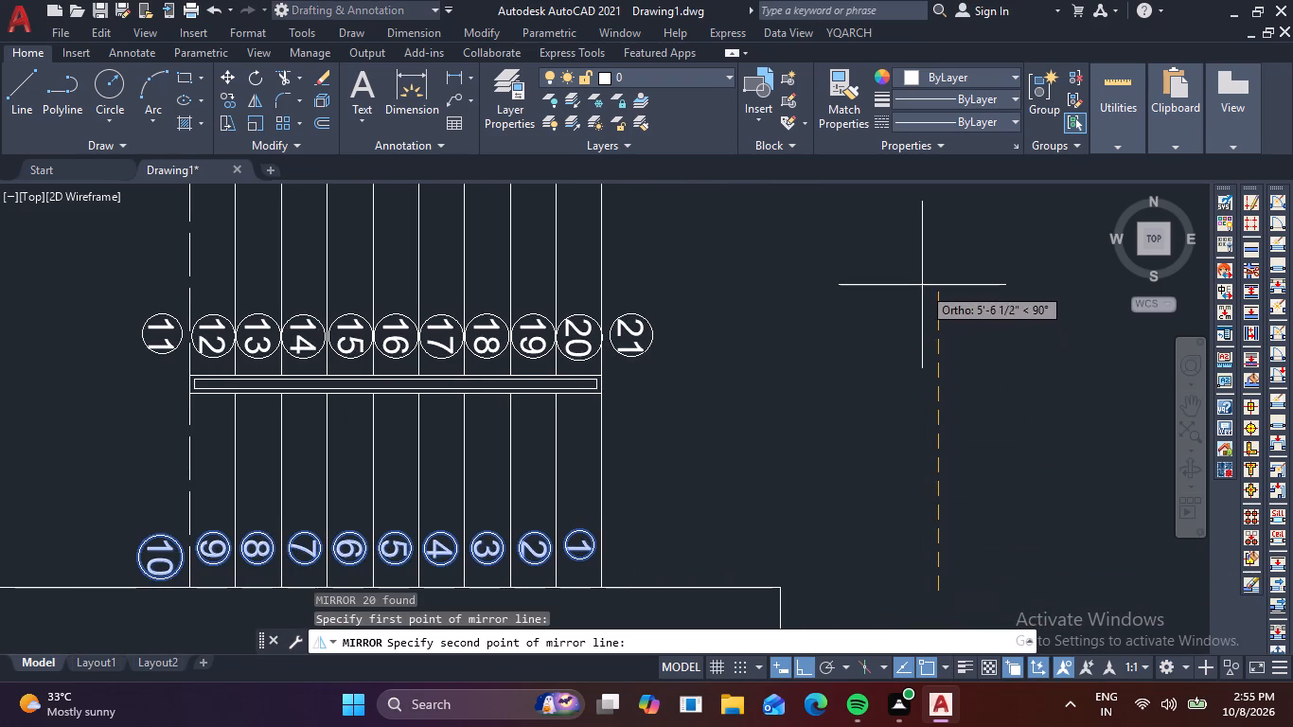
click(930, 218)
key(space)
Delete the mirrored copy of number 10 together with its circle.
scroll(912, 252, down, 3)
scroll(892, 339, down, 3)
scroll(789, 396, down, 1)
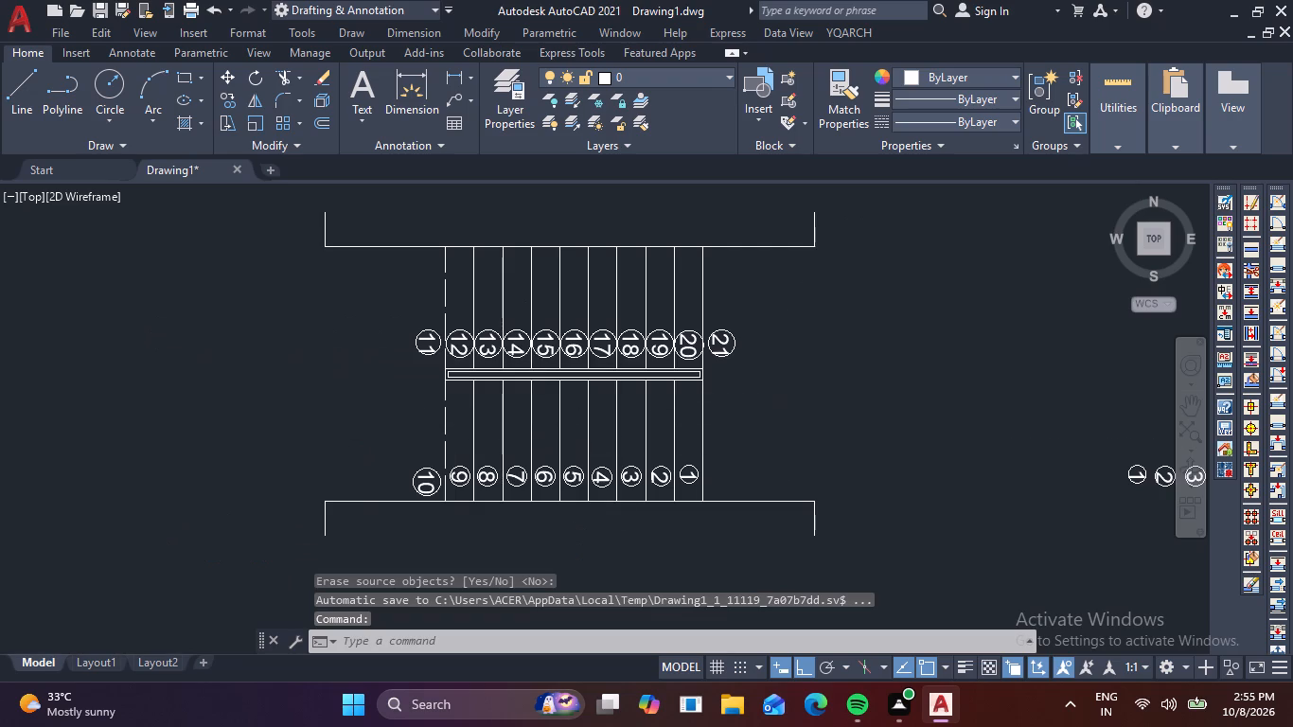
scroll(789, 396, down, 1)
middle_drag(816, 387, 538, 394)
scroll(643, 450, up, 4)
scroll(806, 438, down, 1)
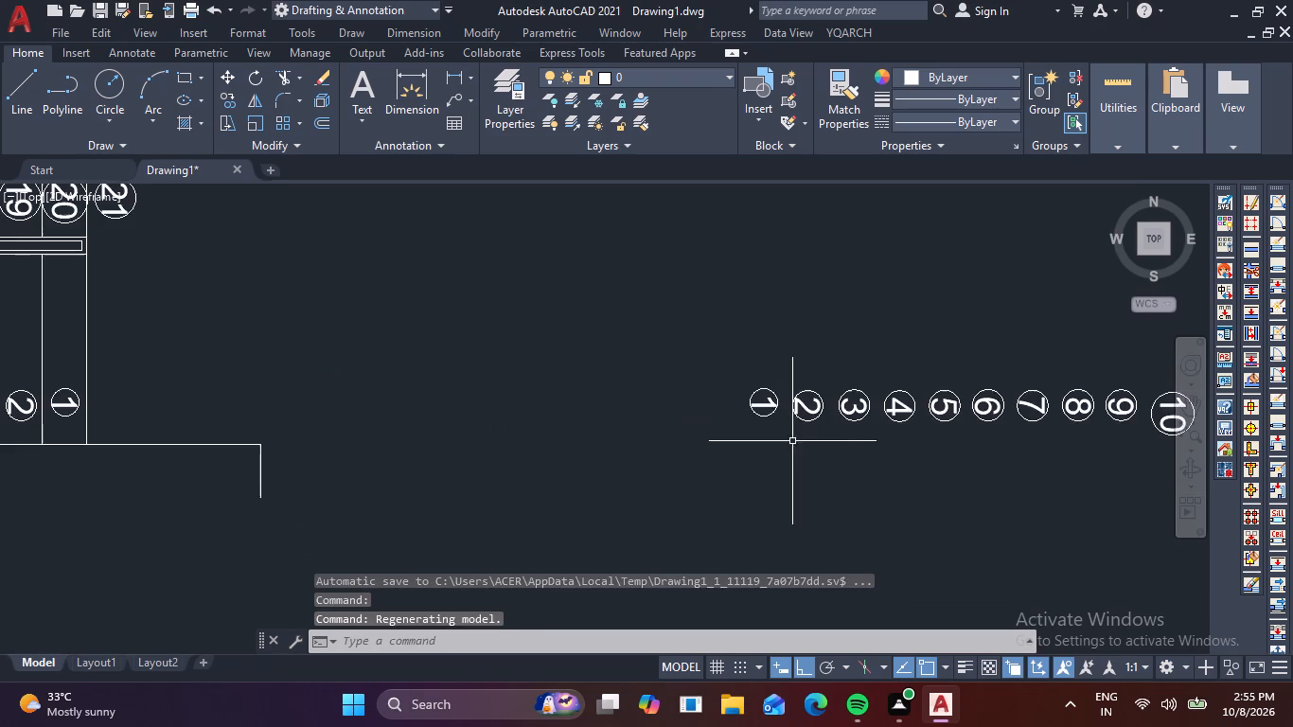
middle_drag(858, 435, 631, 435)
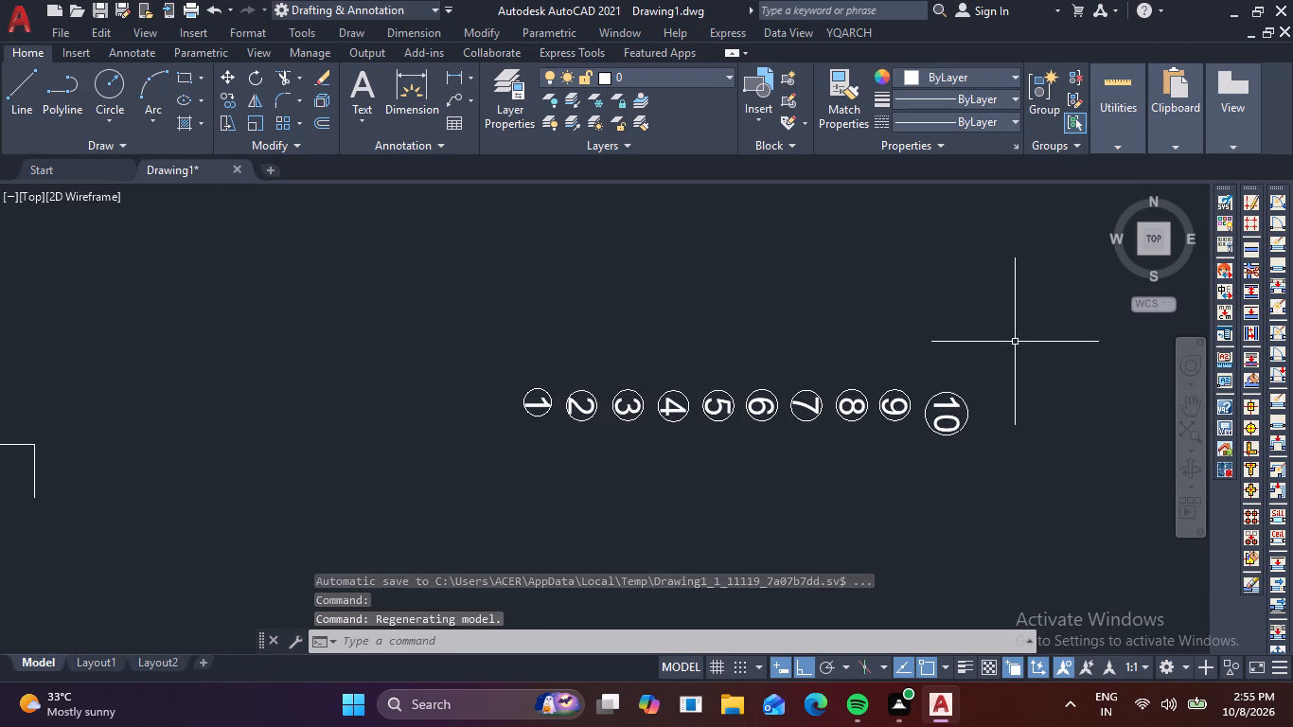
click(993, 456)
click(923, 367)
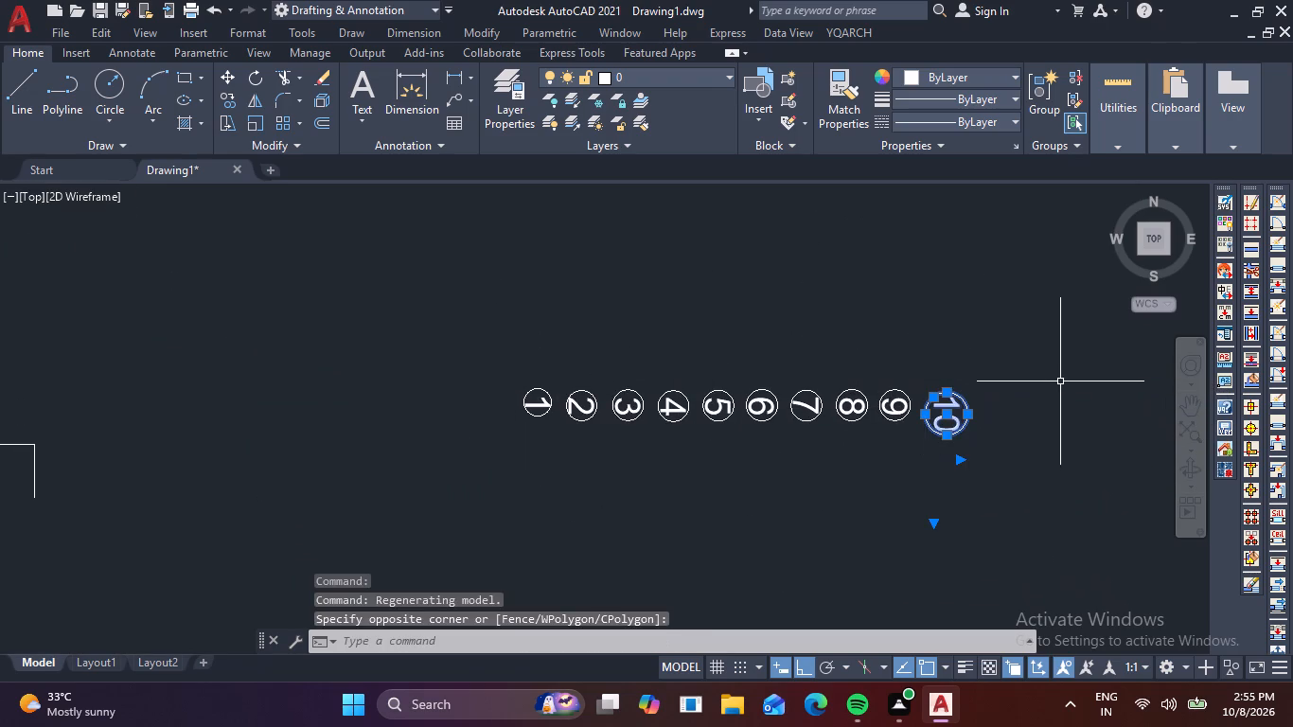
key(Delete)
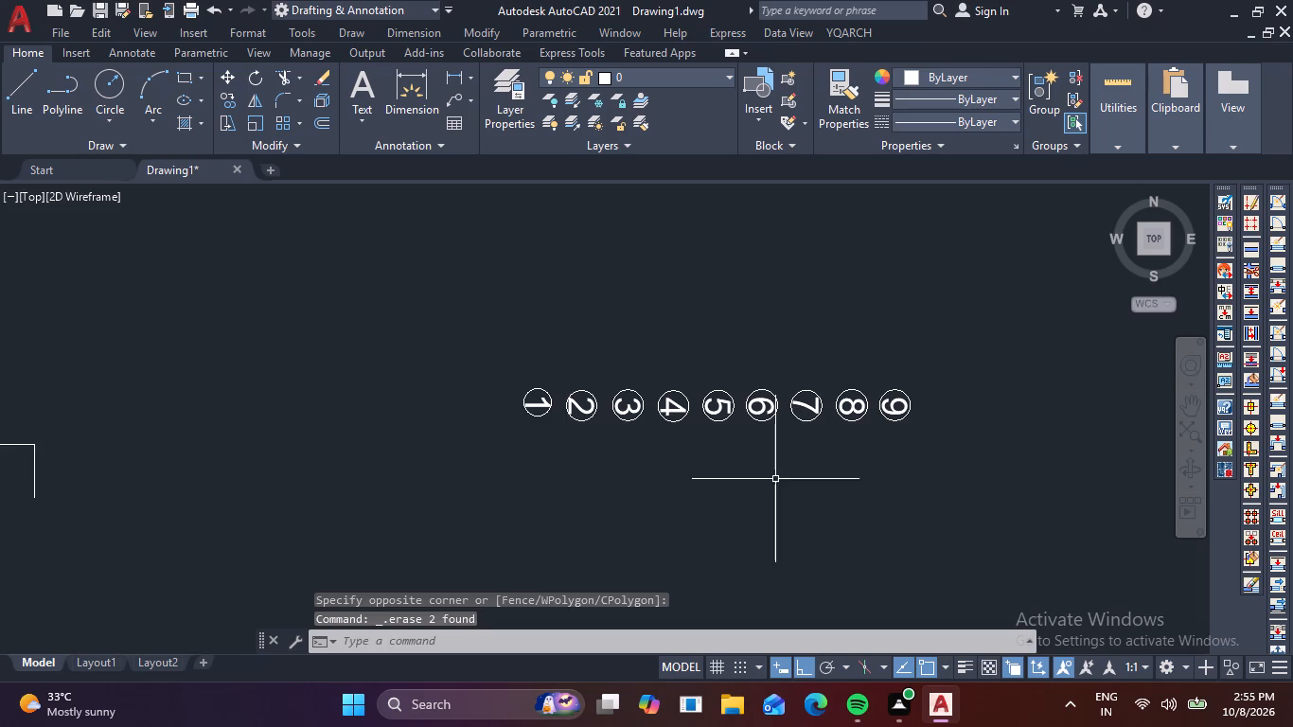
Move the mirrored circled numbers 1 to 9 to the outer edge of the upper flight, with 1 in the tread of number 13.
drag(991, 450, 896, 420)
click(262, 332)
key(m)
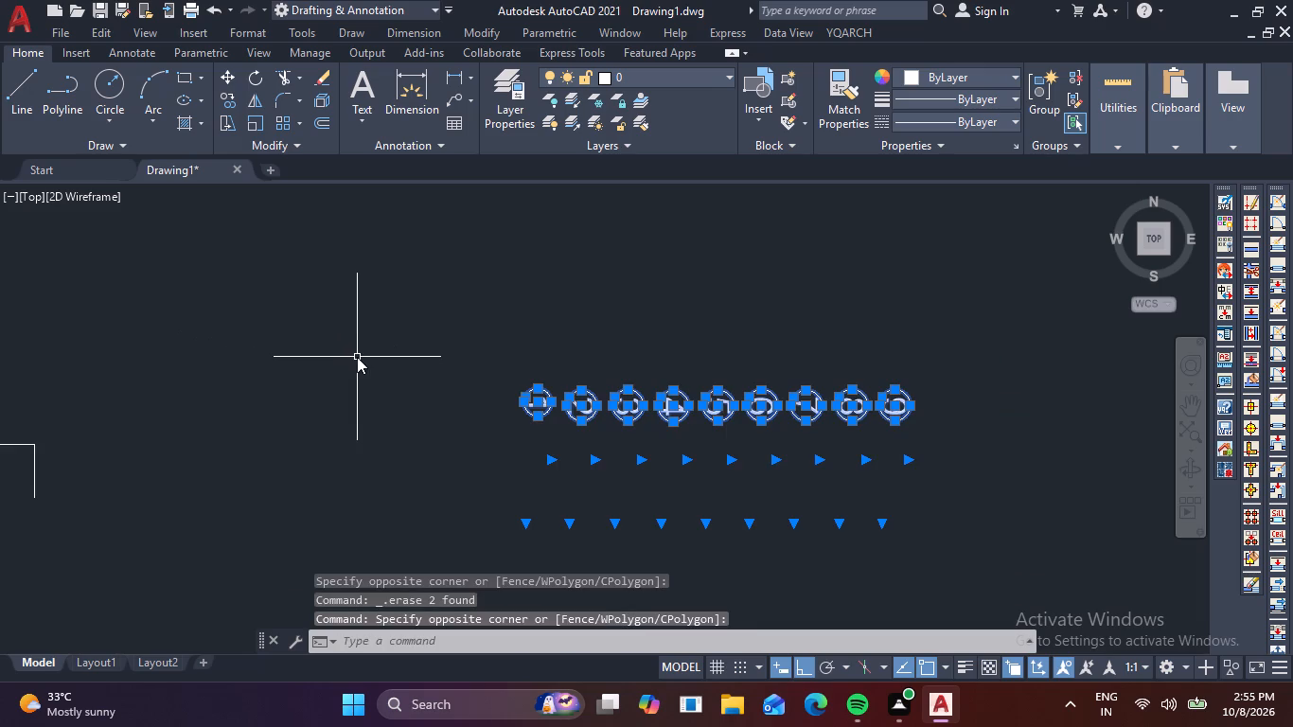
key(BackSpace)
key(m)
key(space)
click(535, 408)
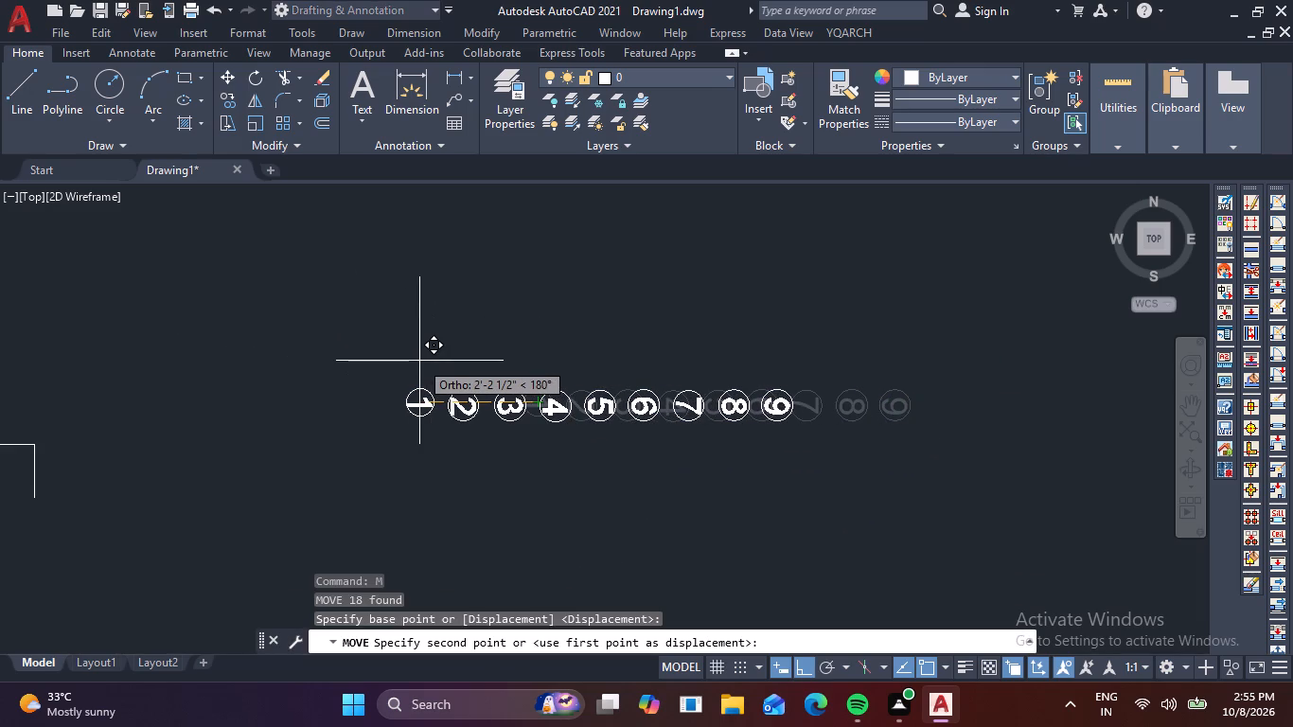
key(F8)
scroll(420, 361, down, 1)
middle_drag(422, 361, 671, 504)
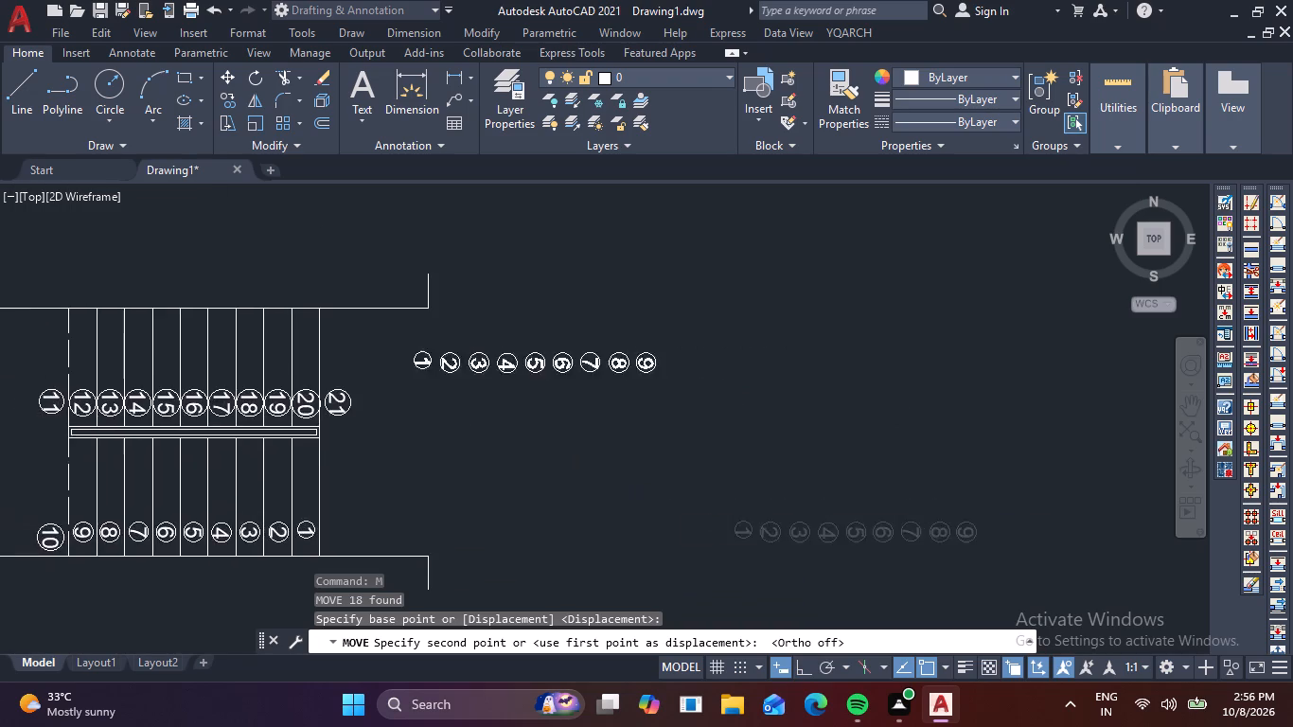
scroll(606, 464, down, 1)
middle_drag(495, 451, 781, 547)
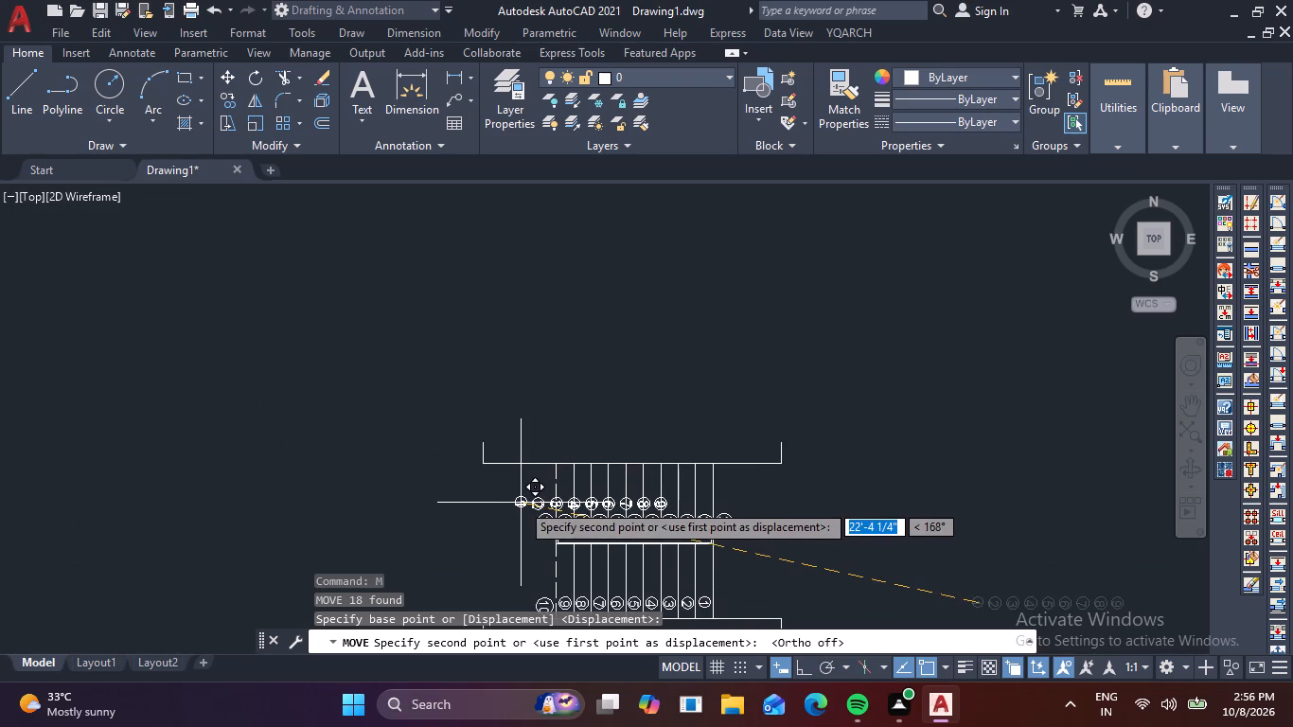
scroll(596, 496, up, 3)
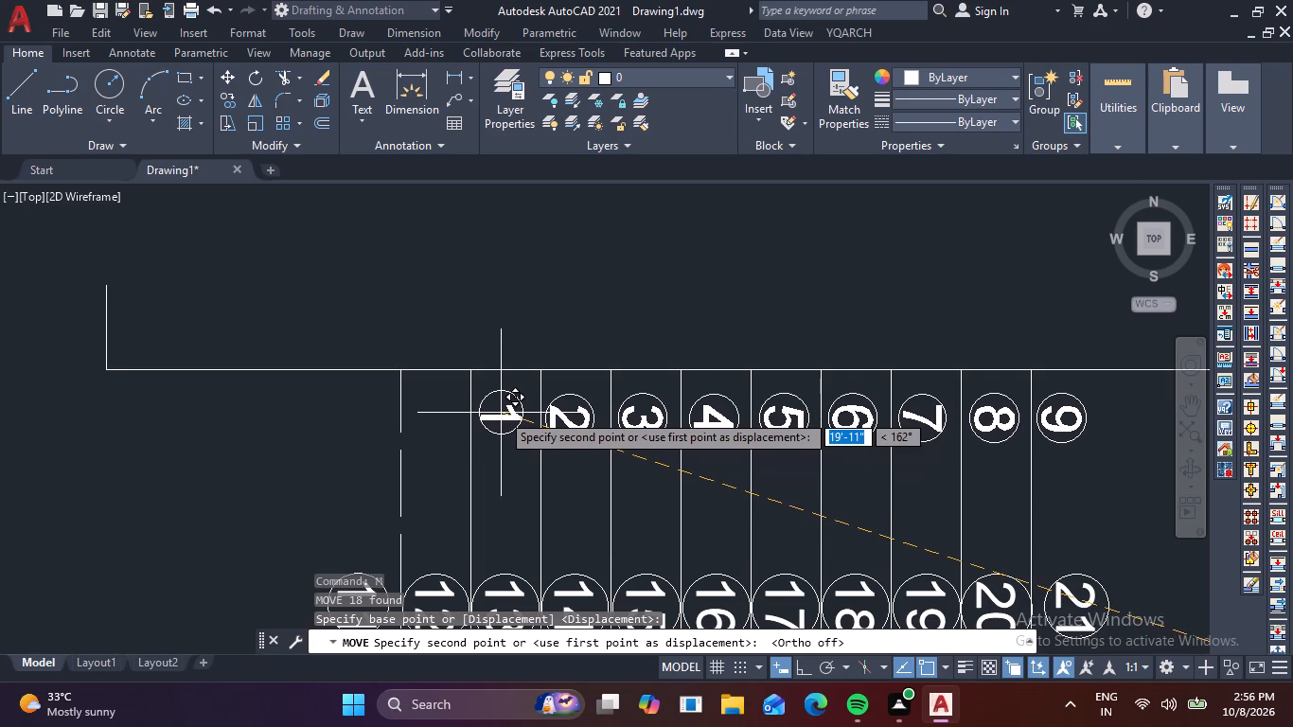
click(501, 413)
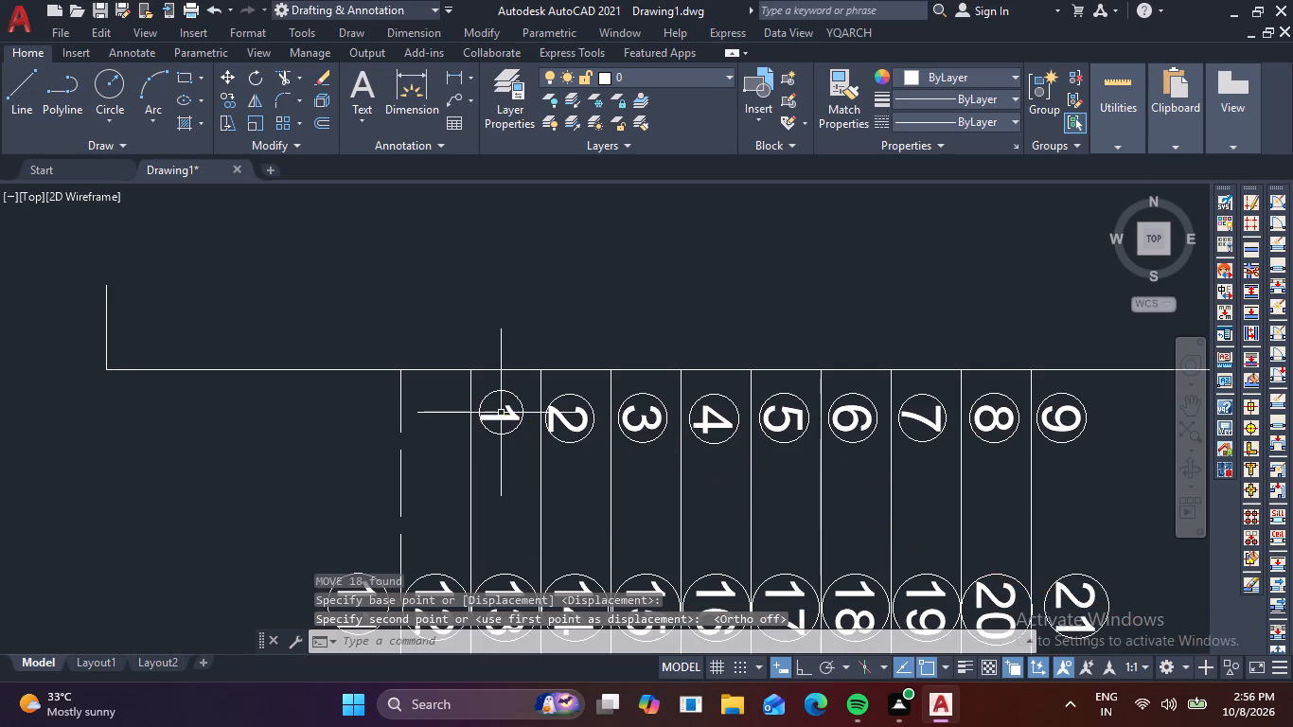
Add a linear dimension across the width of tread 1, just above its circled number.
scroll(673, 479, down, 1)
middle_drag(790, 492, 724, 377)
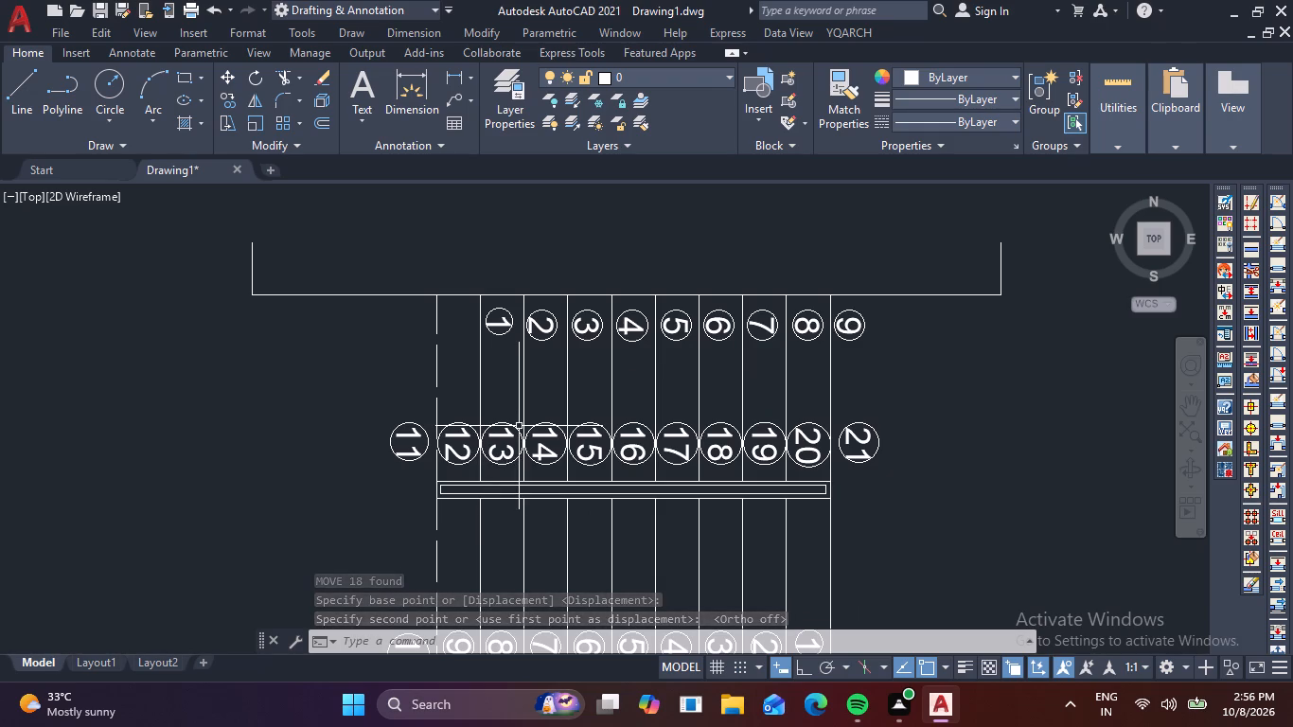
text(dli)
key(space)
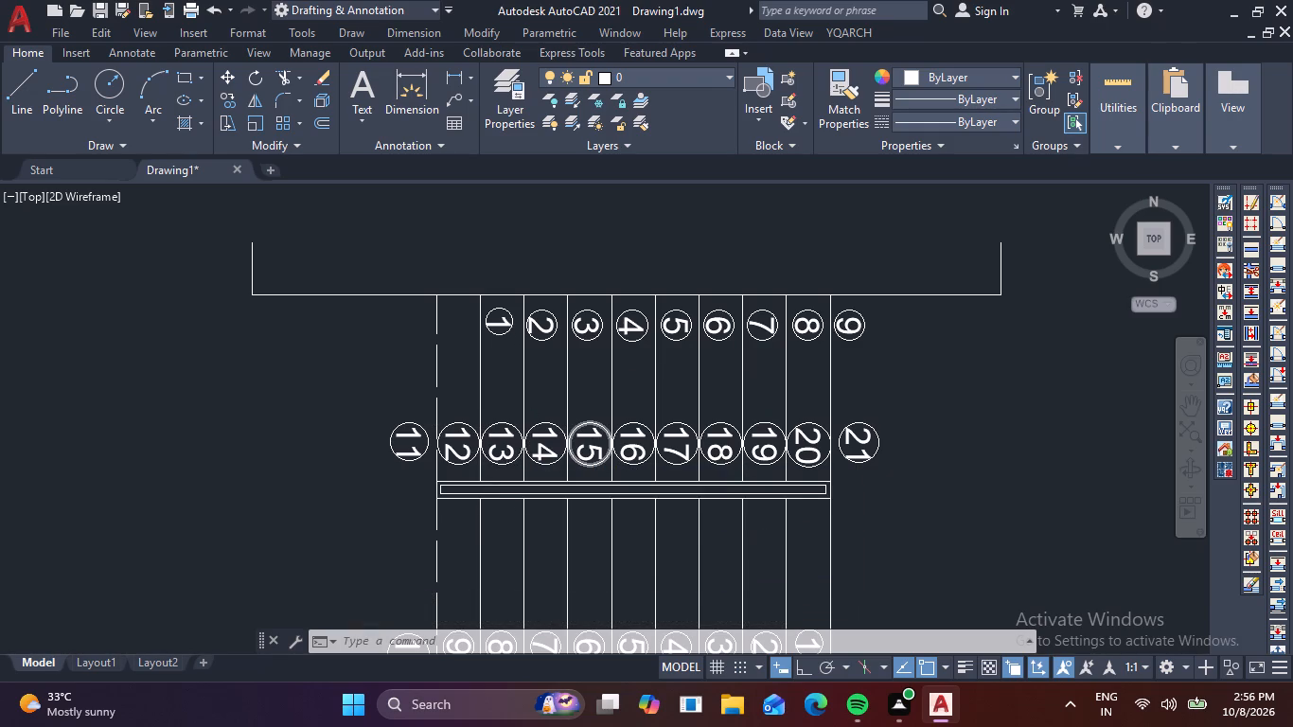
middle_drag(848, 554, 814, 428)
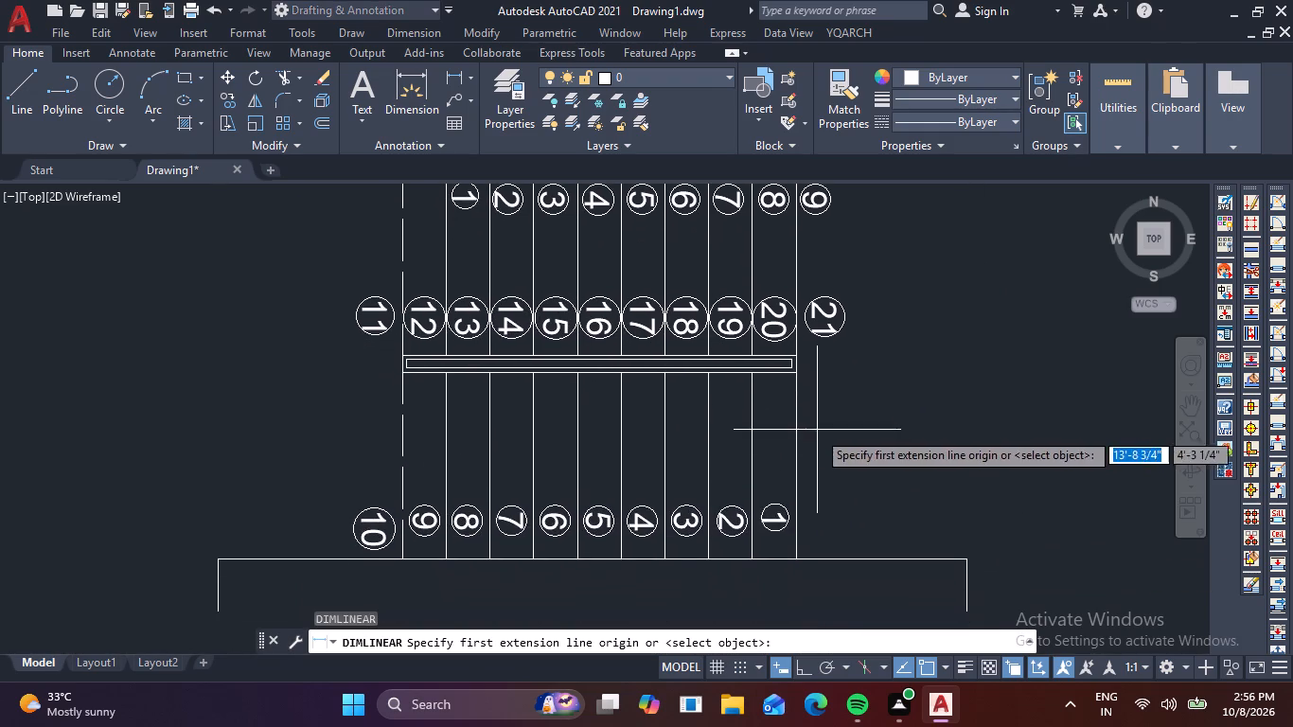
scroll(777, 483, up, 1)
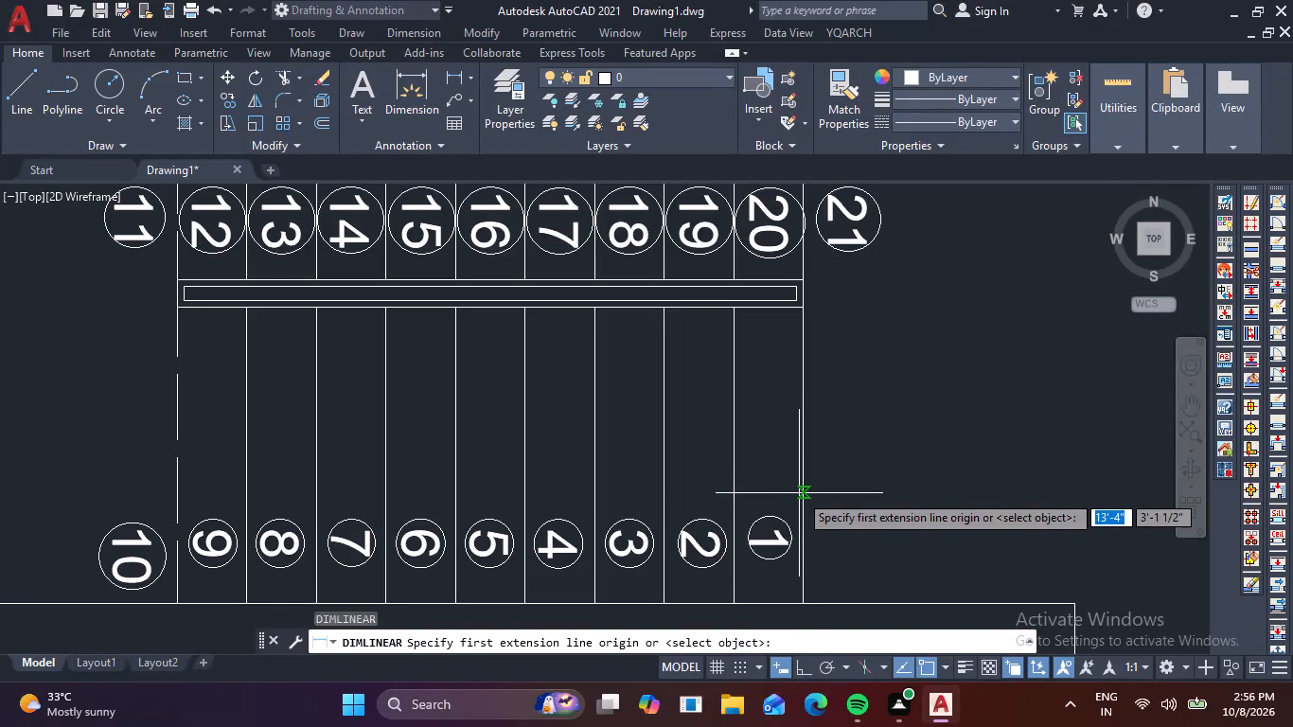
click(801, 493)
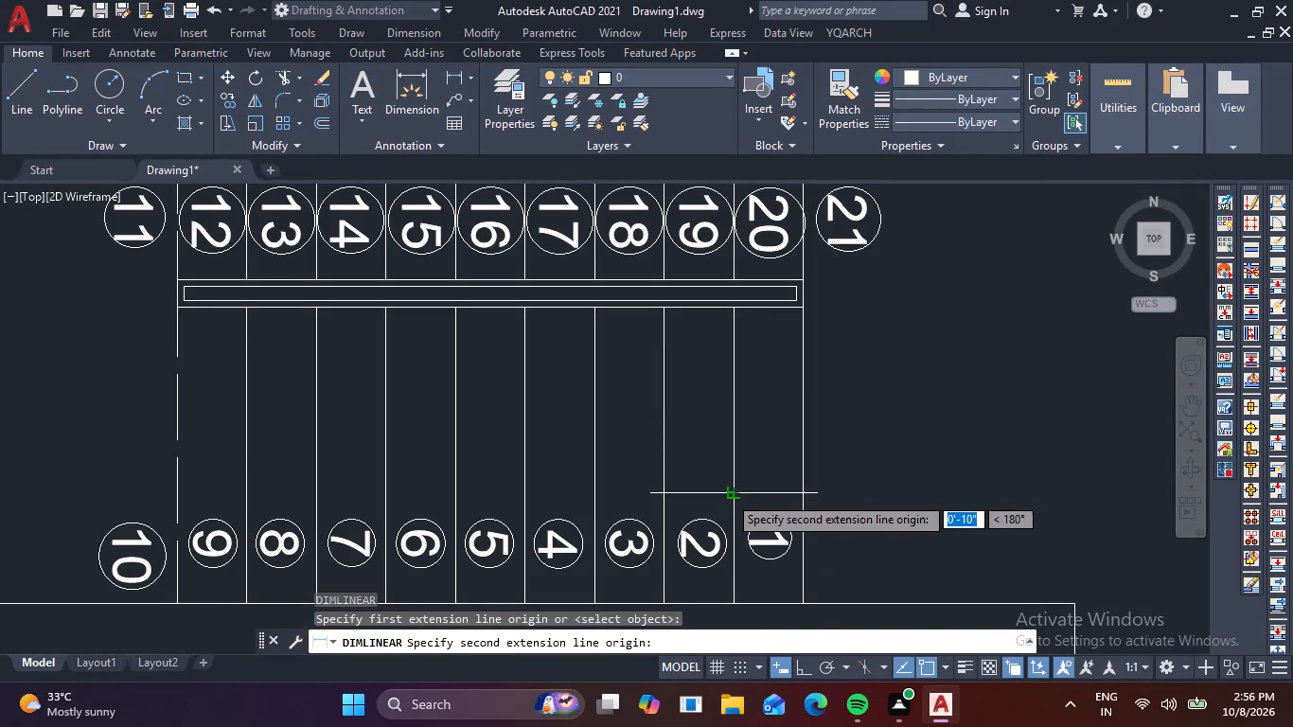
click(728, 495)
click(762, 487)
Set the Standard dimension style's primary units to Architectural with 0'-0 1/4" precision and make the style current.
scroll(766, 488, up, 2)
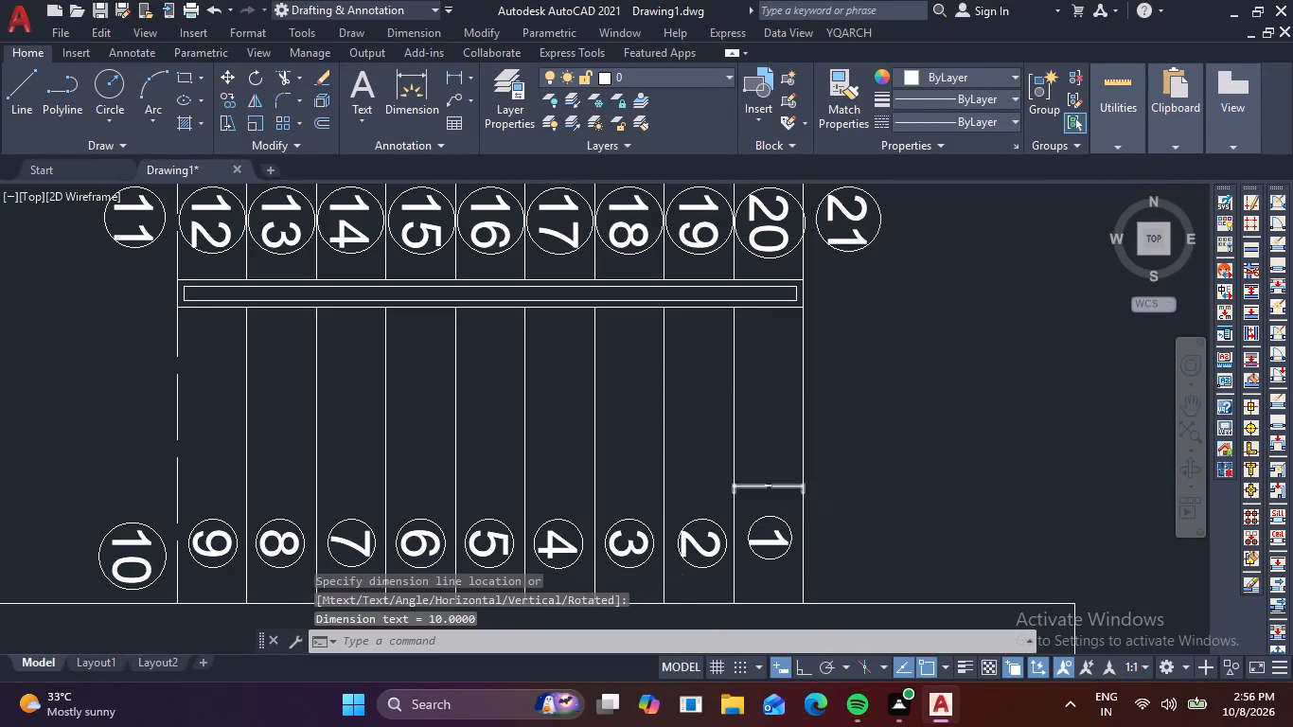
scroll(766, 488, up, 2)
scroll(806, 522, down, 1)
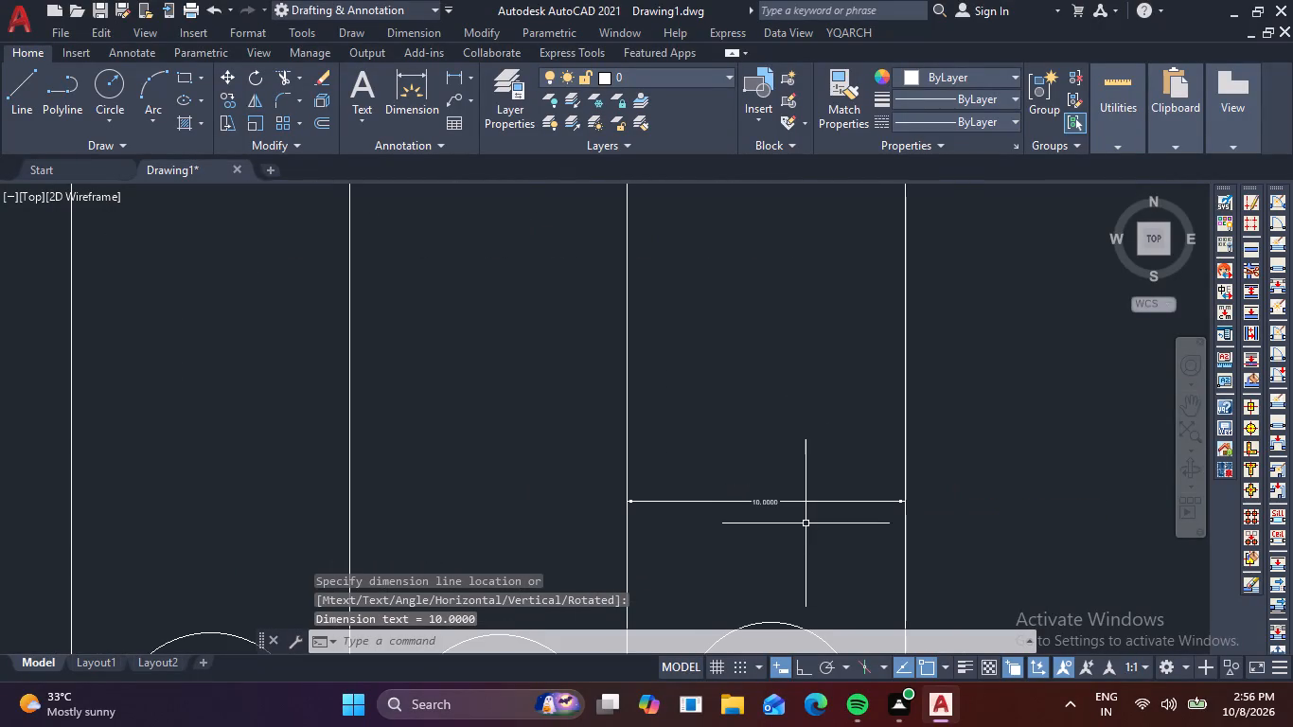
key(d)
key(space)
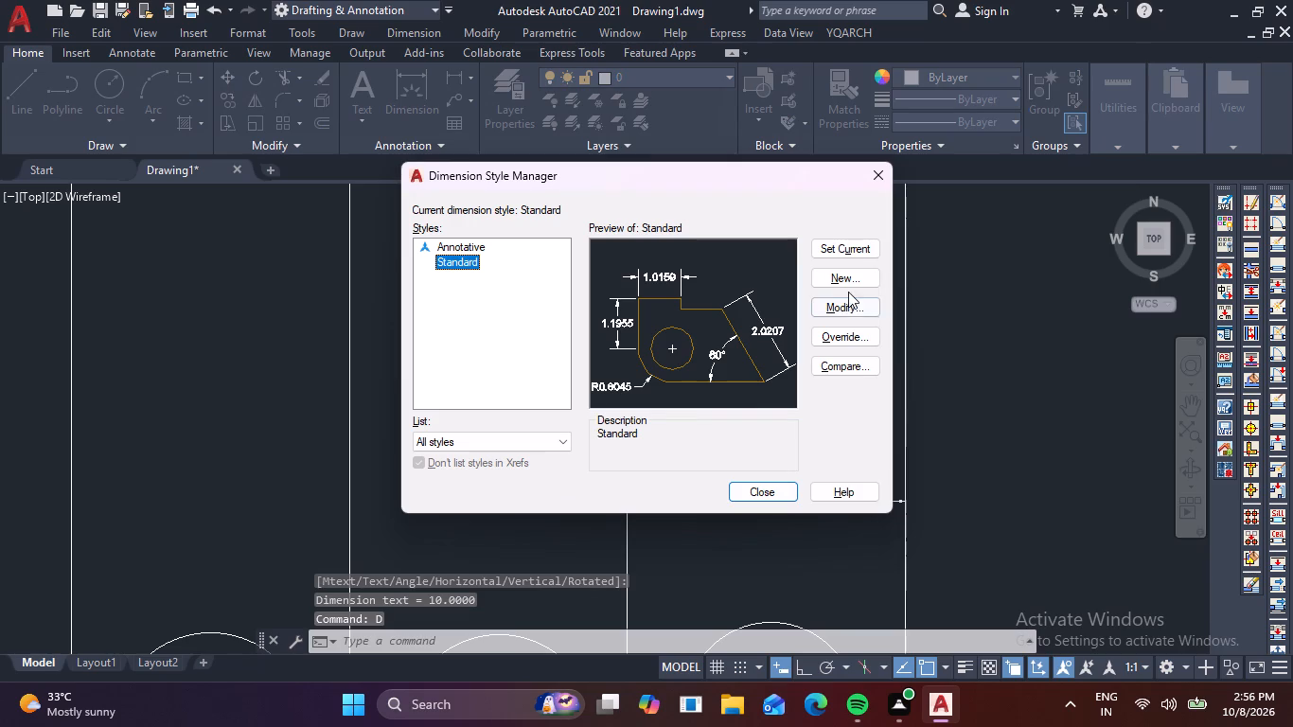
click(873, 306)
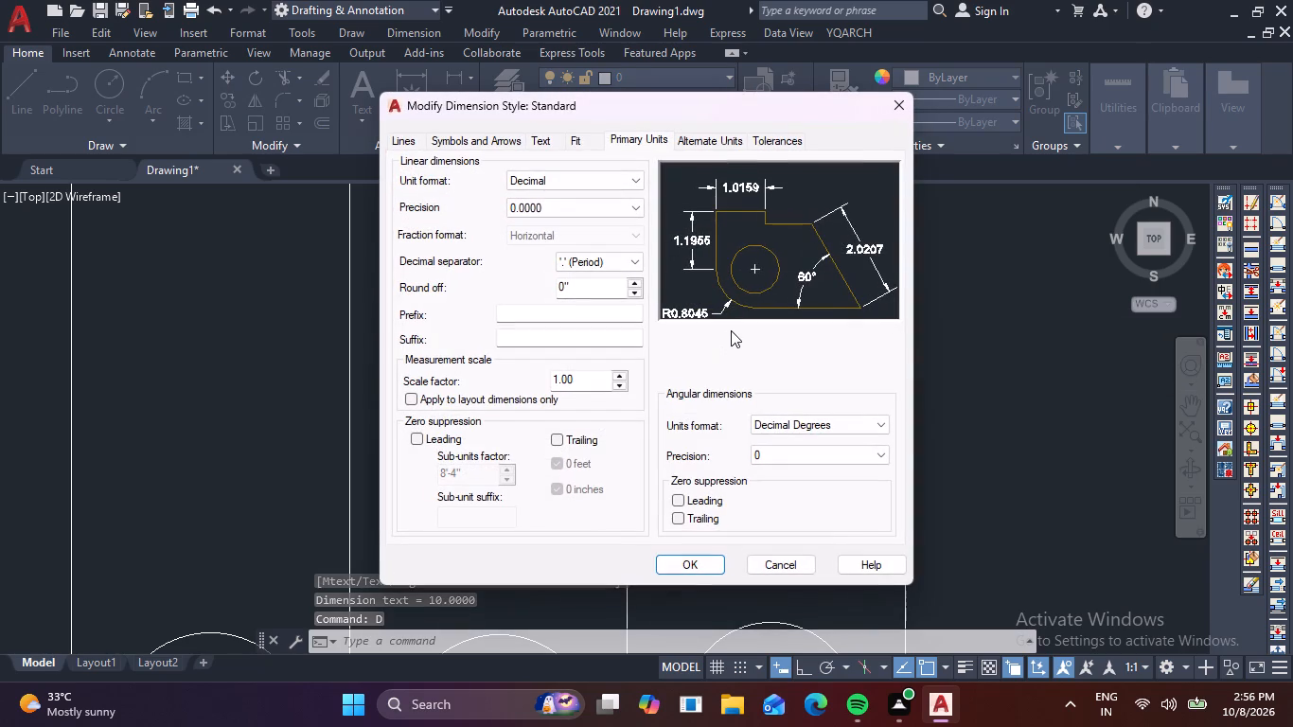
click(602, 172)
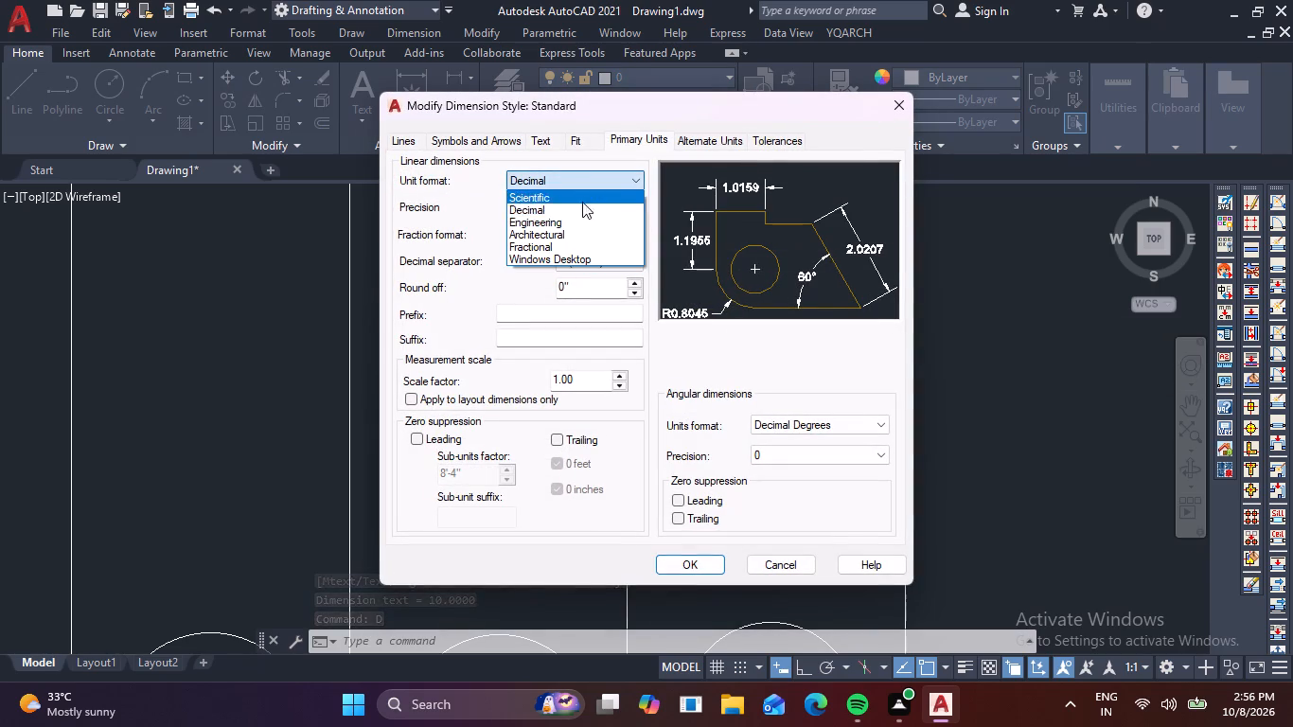
click(558, 234)
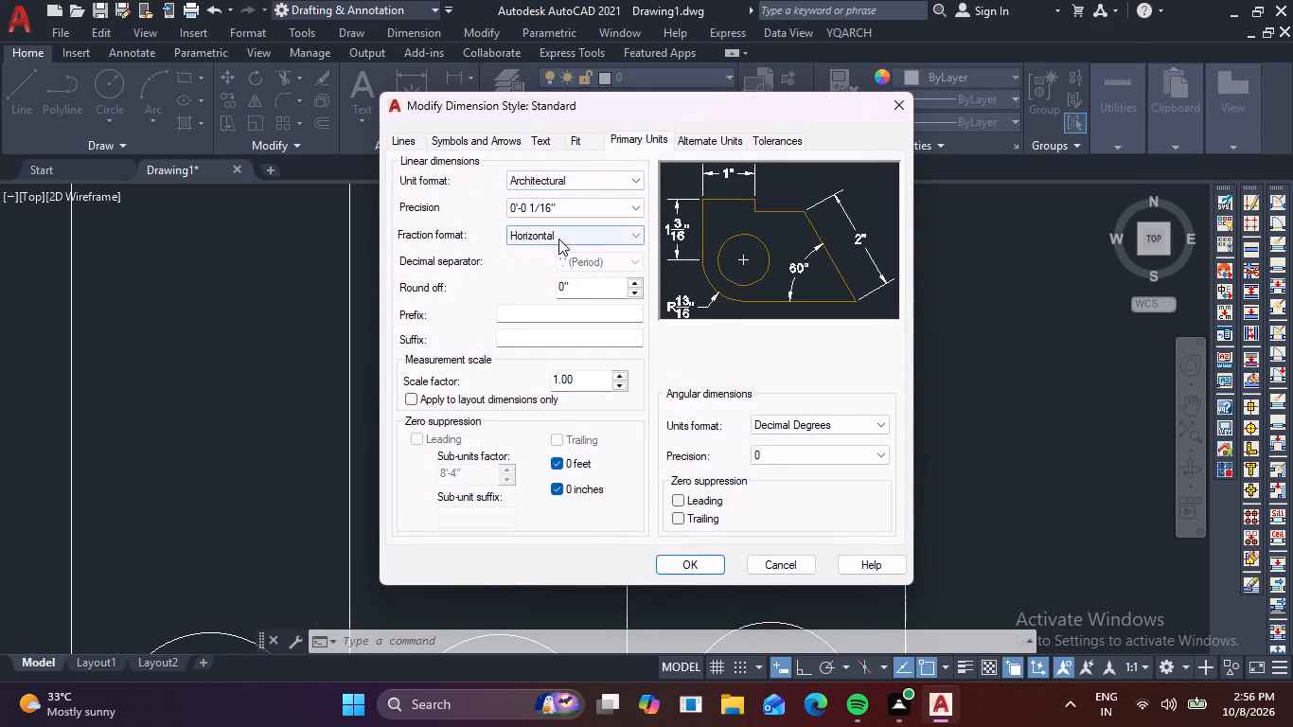
click(594, 210)
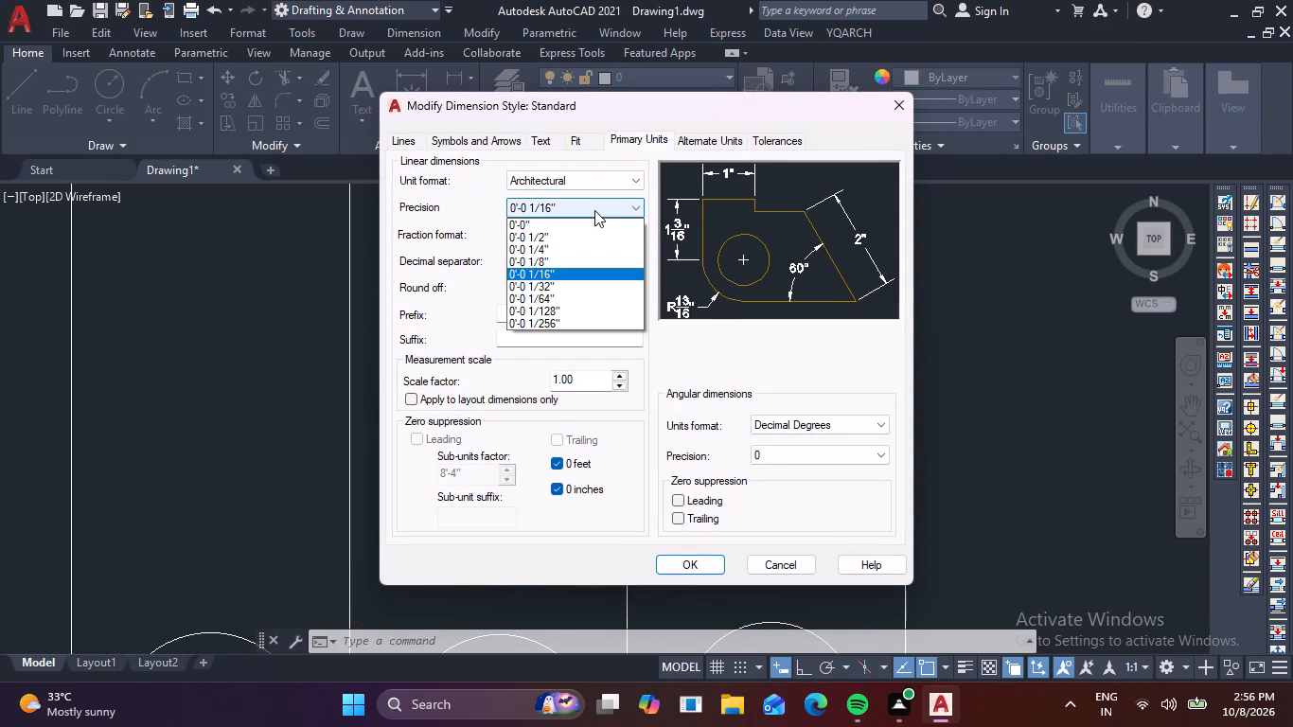
click(578, 251)
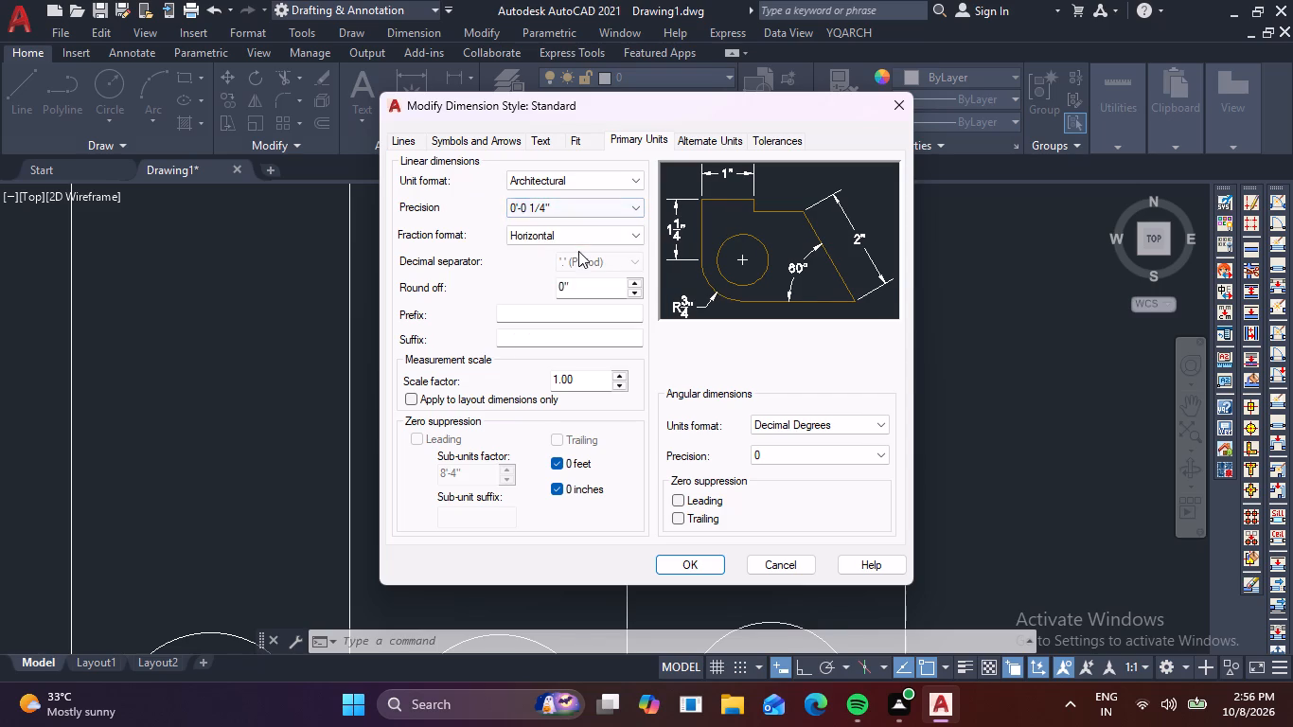
click(694, 558)
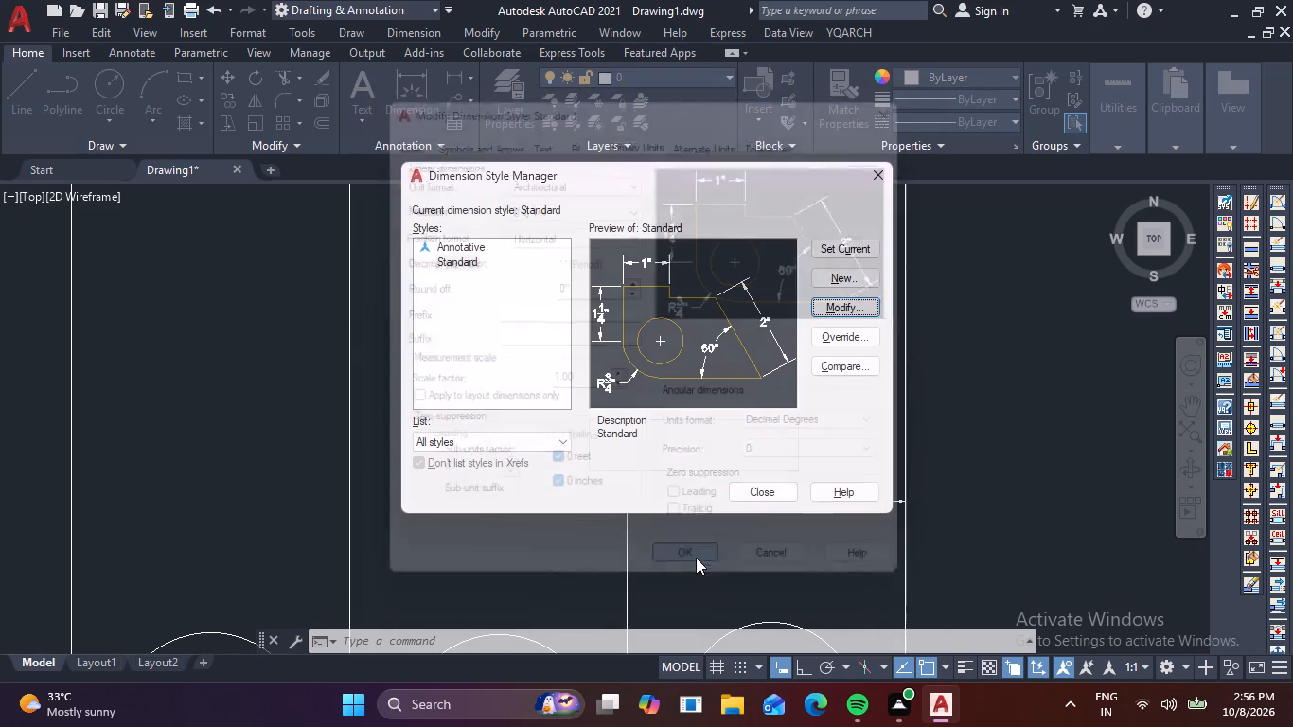
click(859, 245)
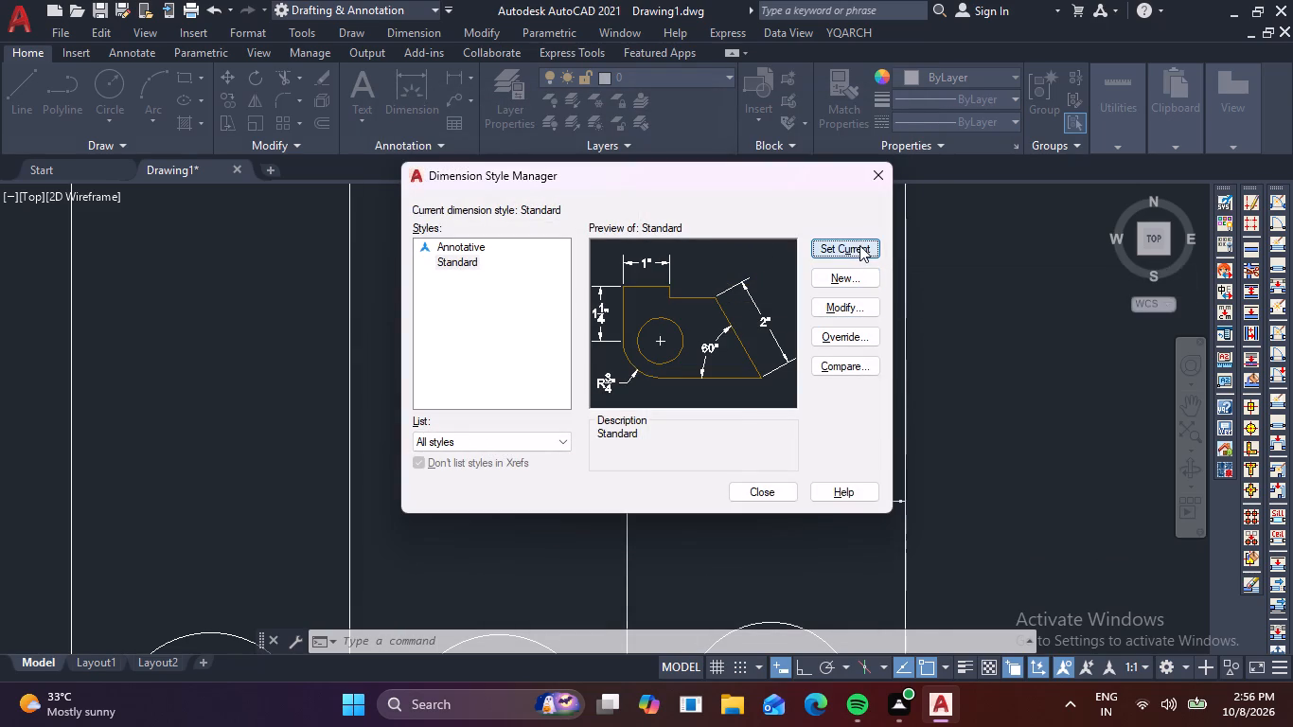
Set the Standard dimension style's text height to 4" and arrow size to 3", keeping the style current.
click(838, 307)
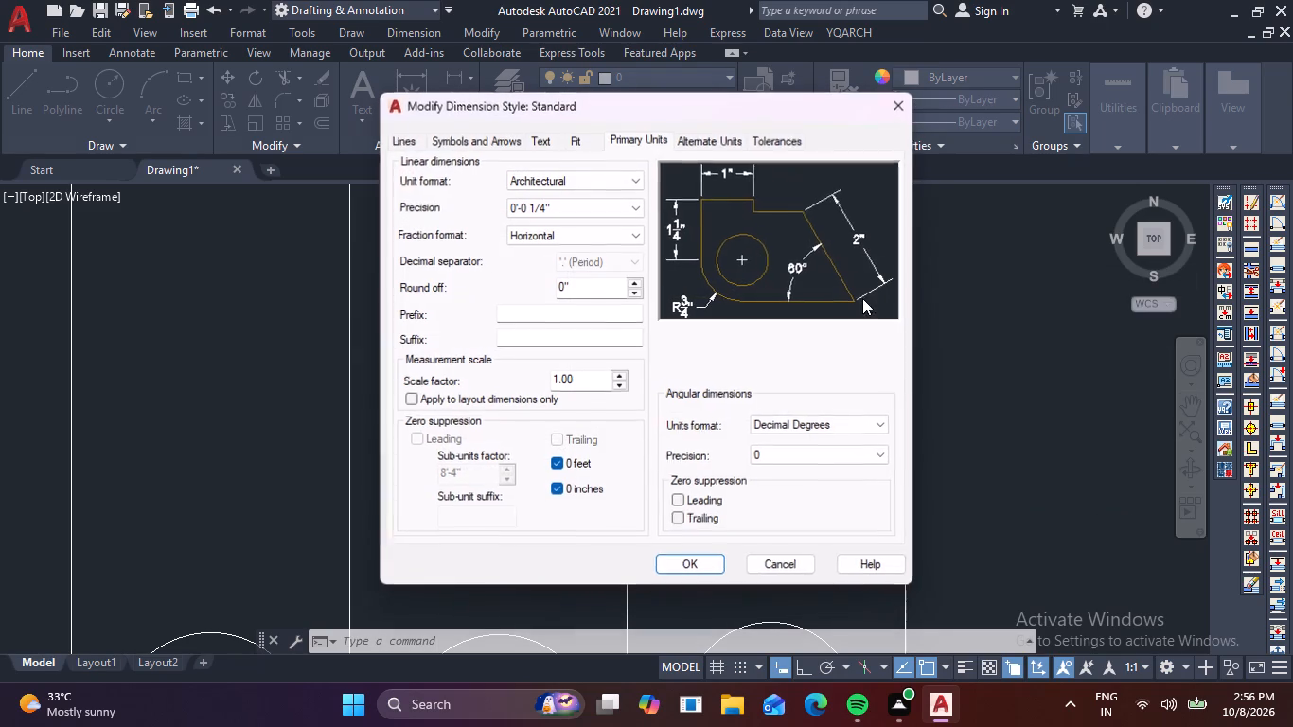
click(561, 140)
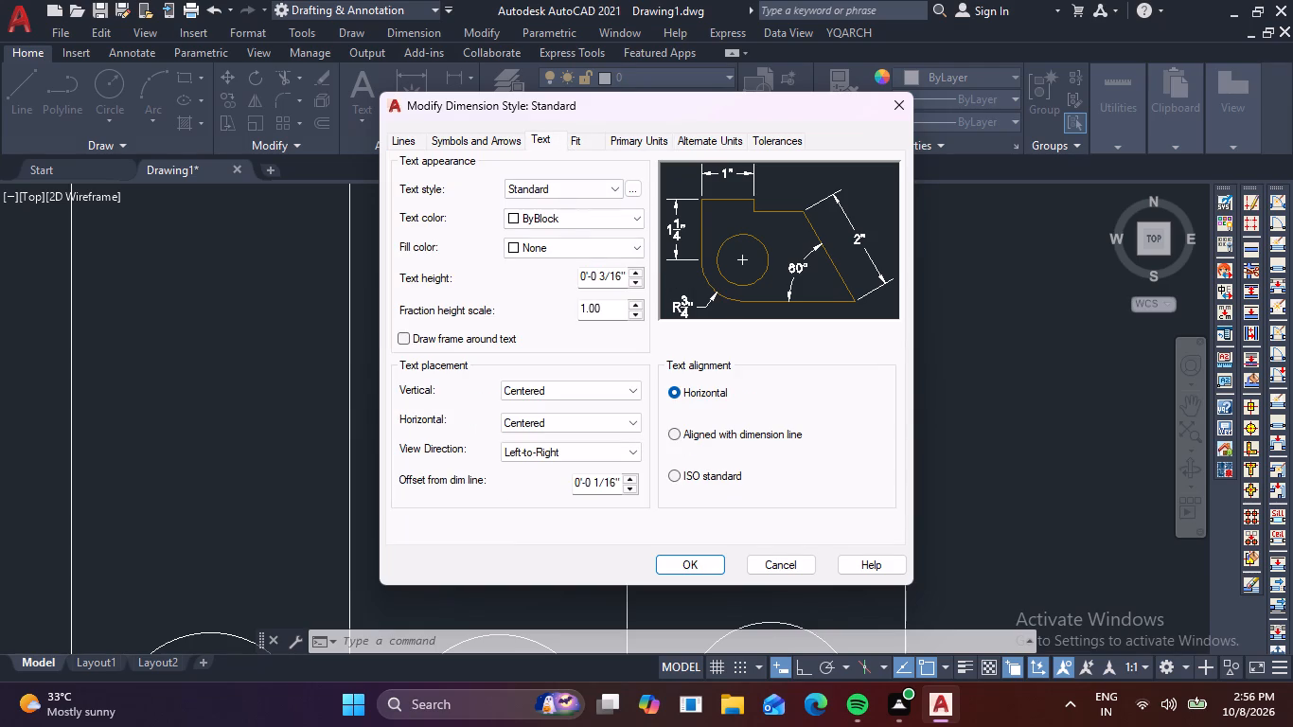
drag(622, 279, 520, 277)
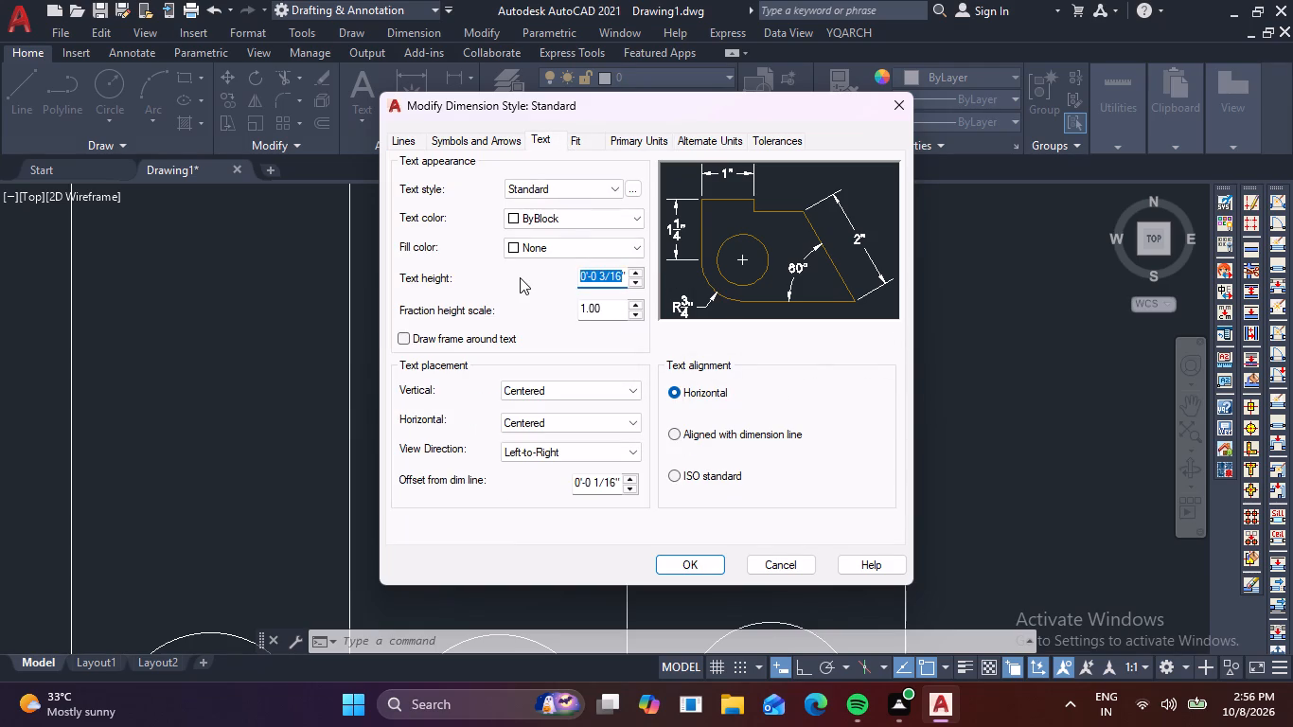
key(4)
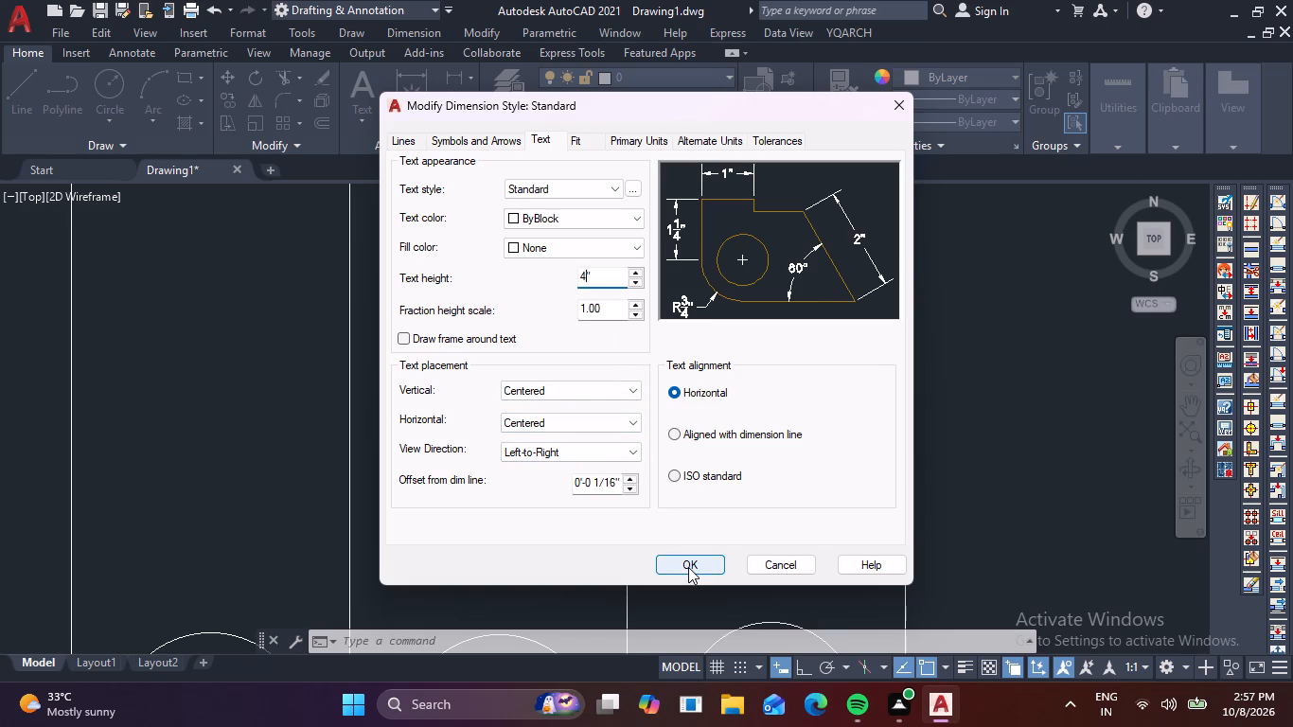
key(Return)
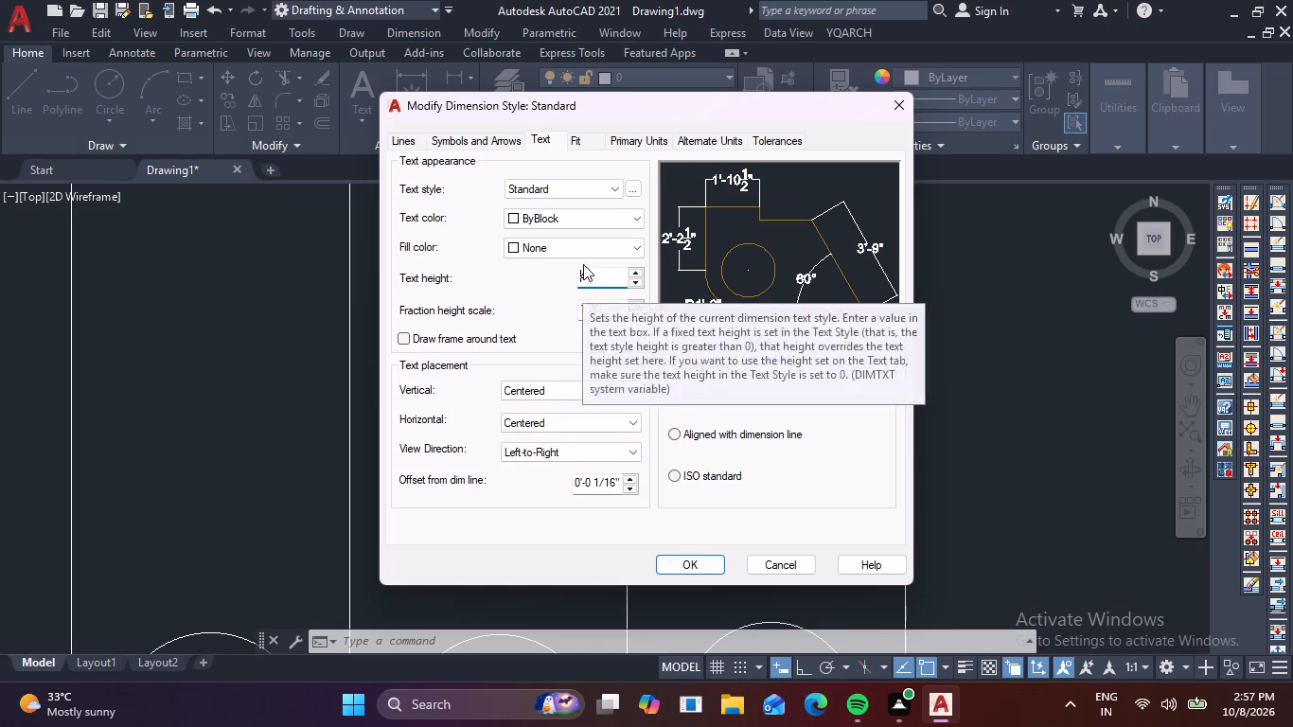
click(396, 142)
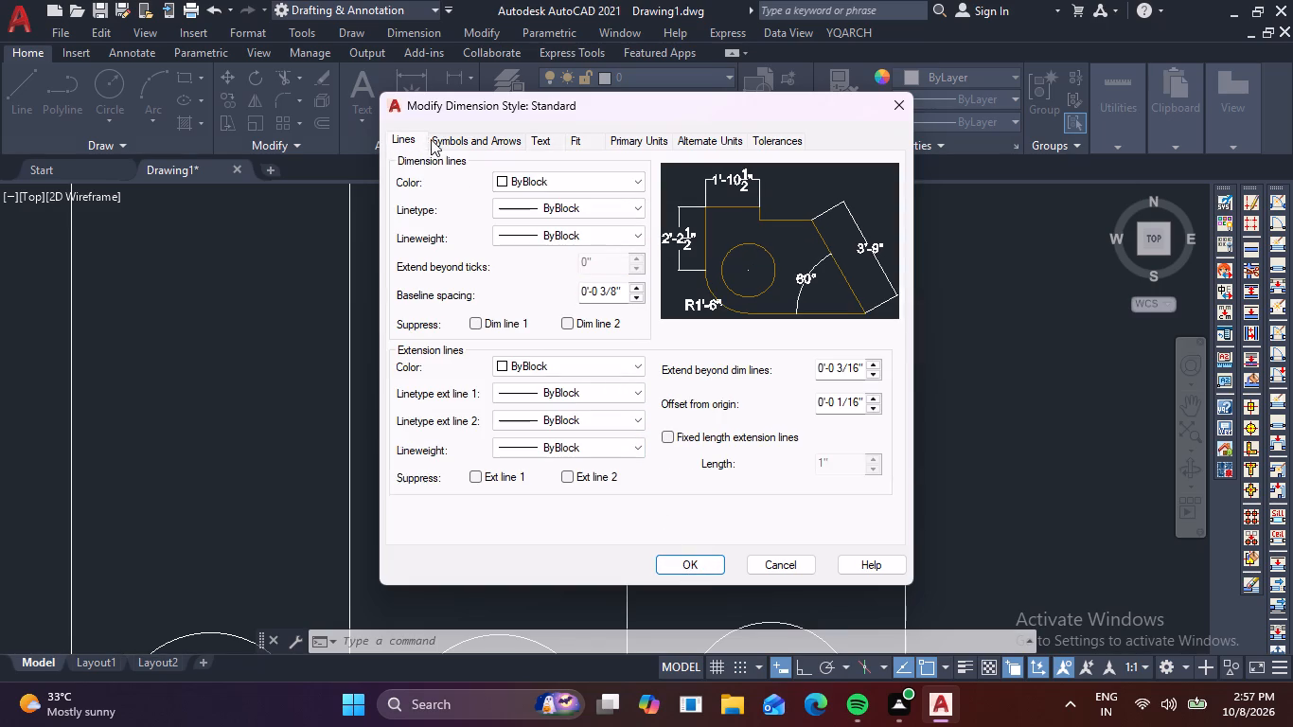
click(444, 142)
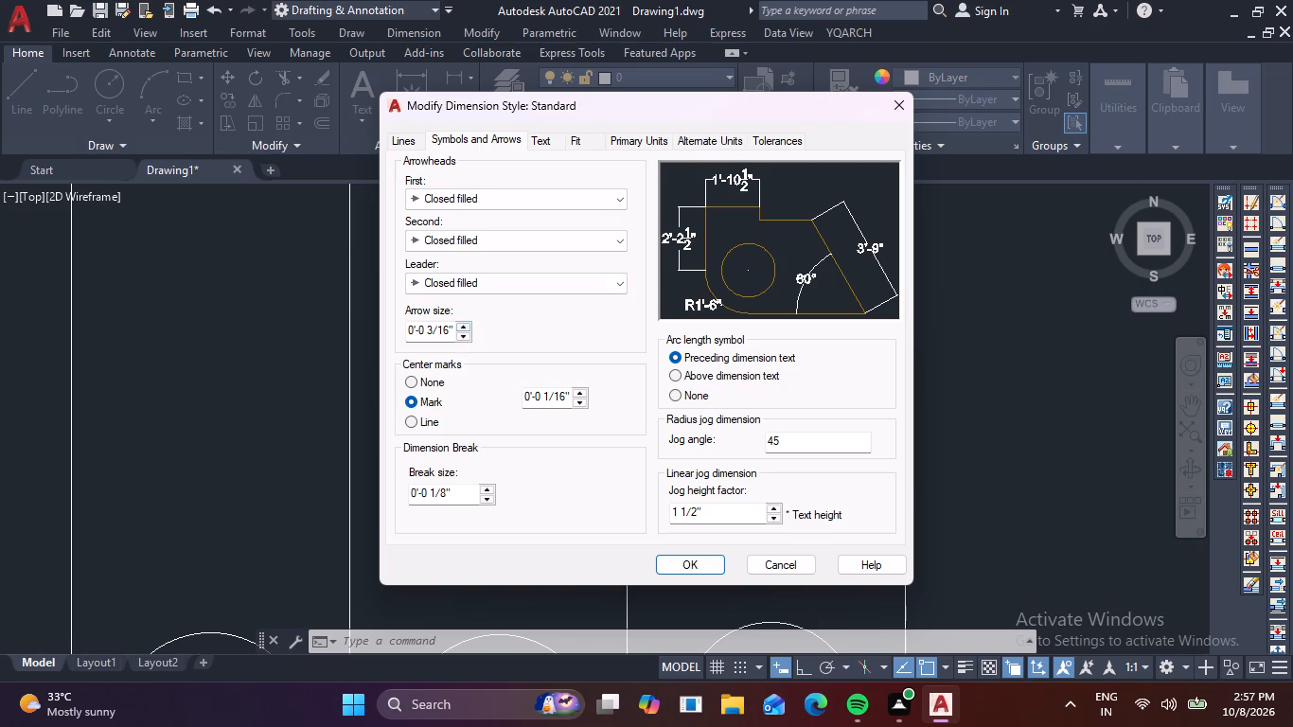
drag(452, 328, 373, 325)
key(3)
key(Return)
click(700, 570)
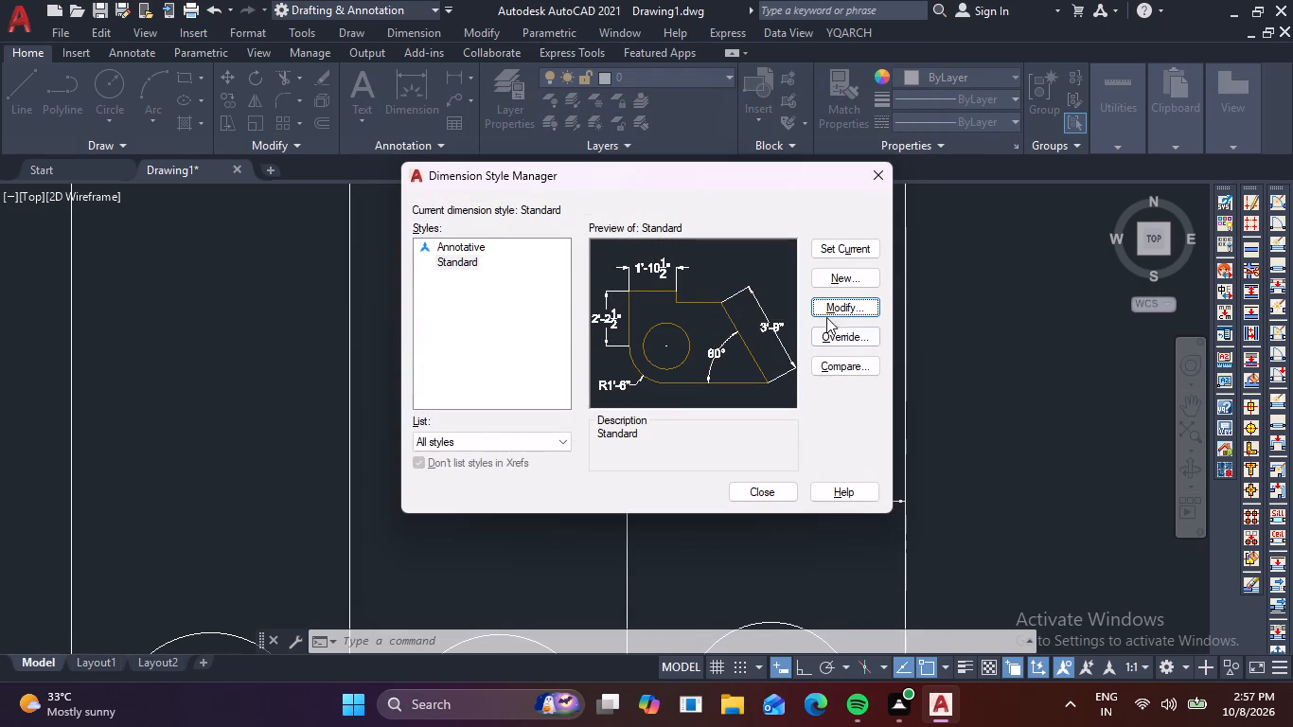
click(856, 254)
click(776, 492)
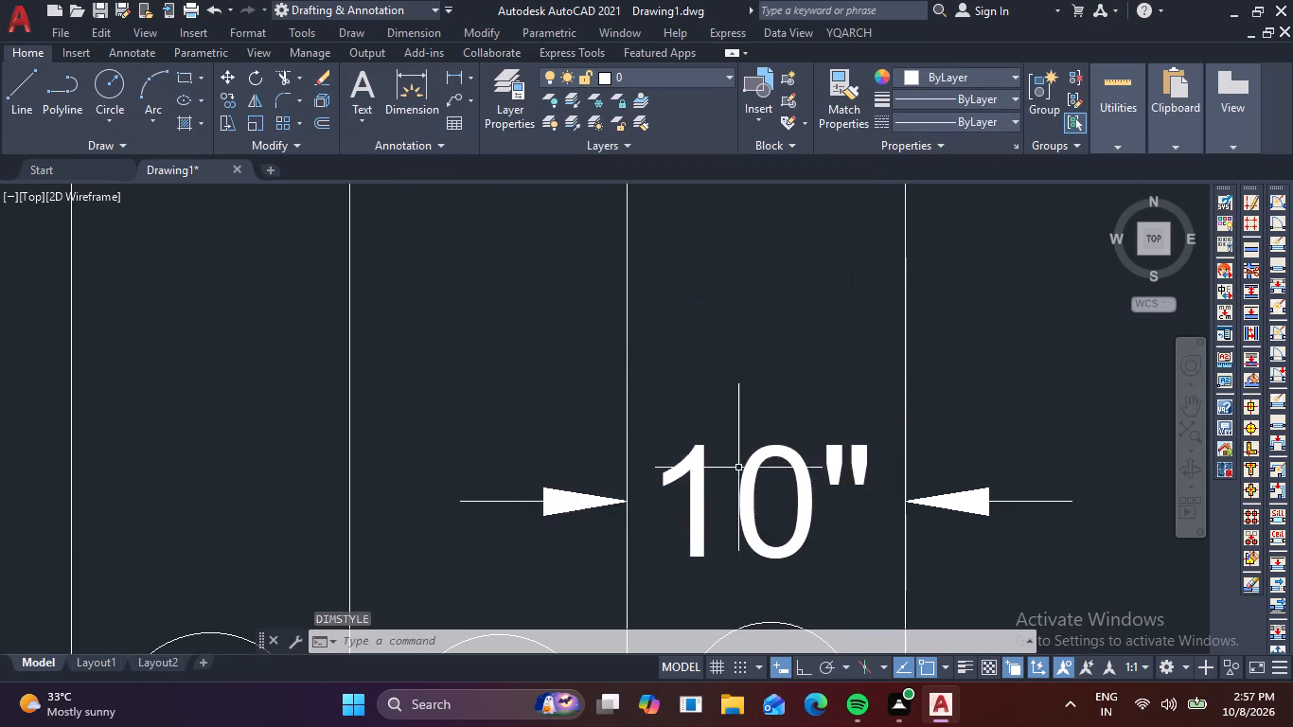
Change the Standard dimension style's first and second arrowheads to Oblique with a 1" arrow size, keeping the style current.
scroll(764, 417, down, 3)
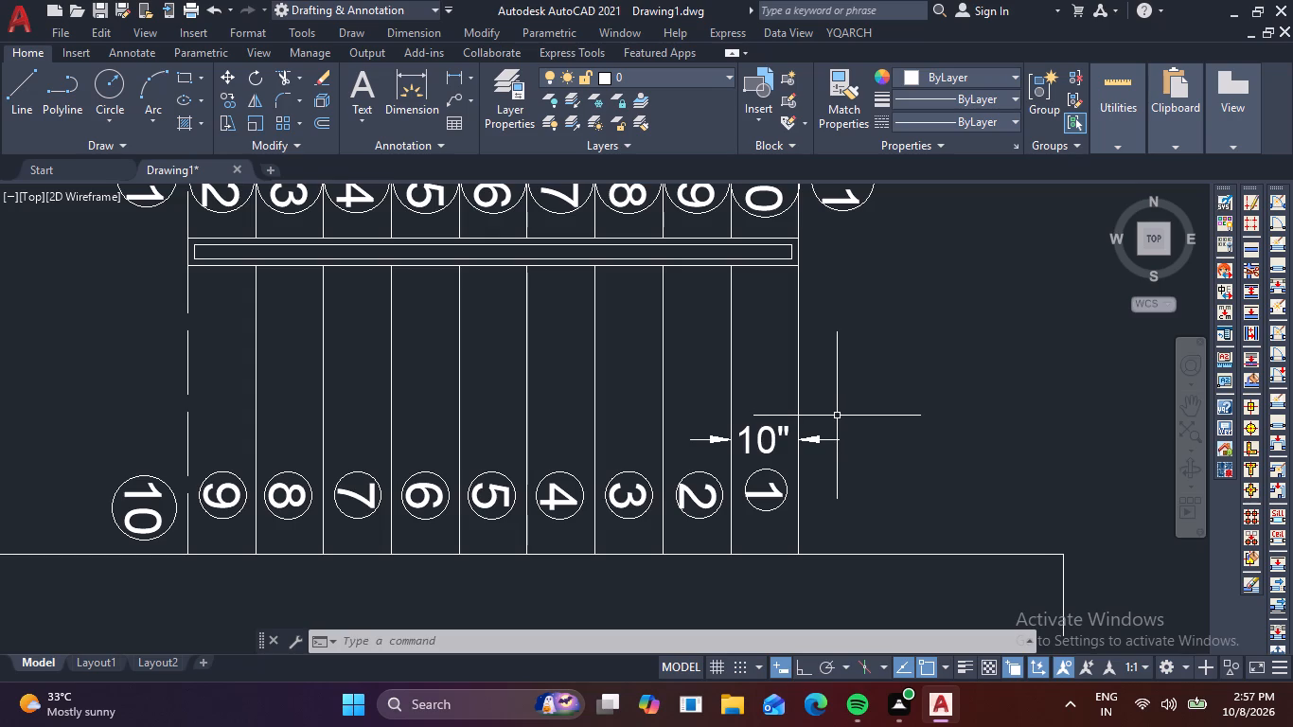
text(d)
key(space)
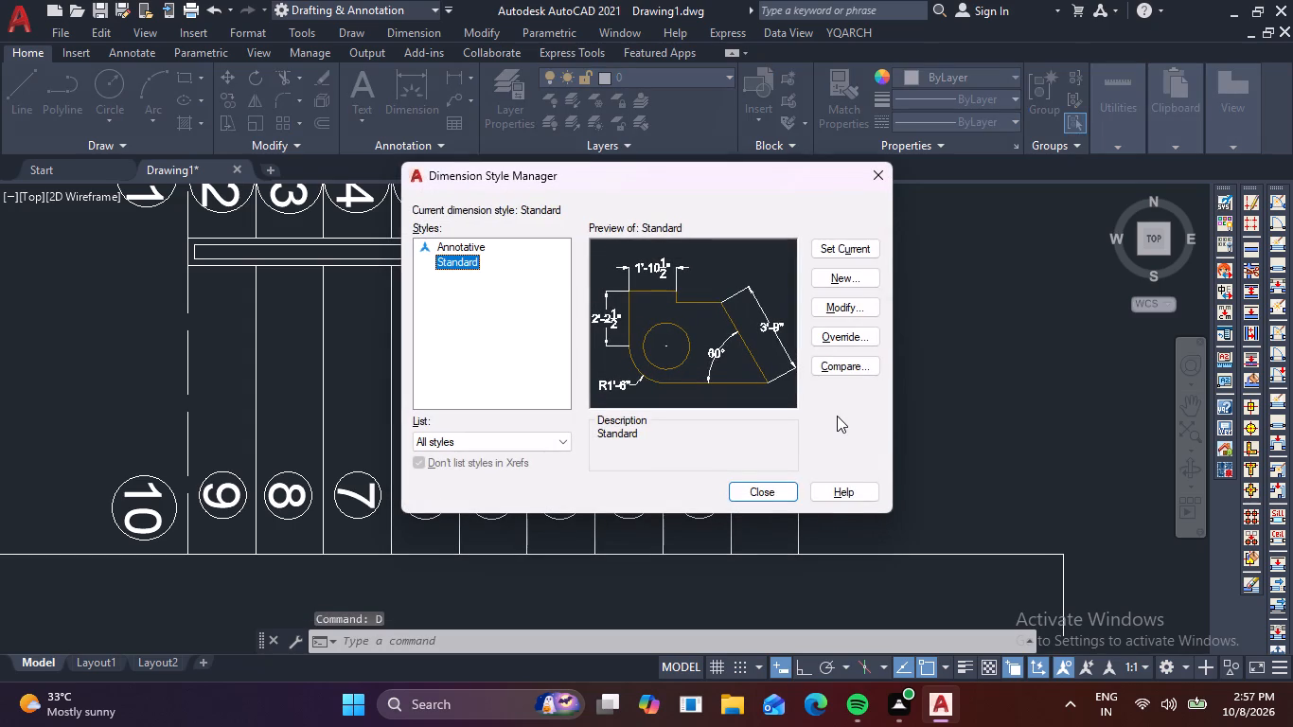
click(832, 302)
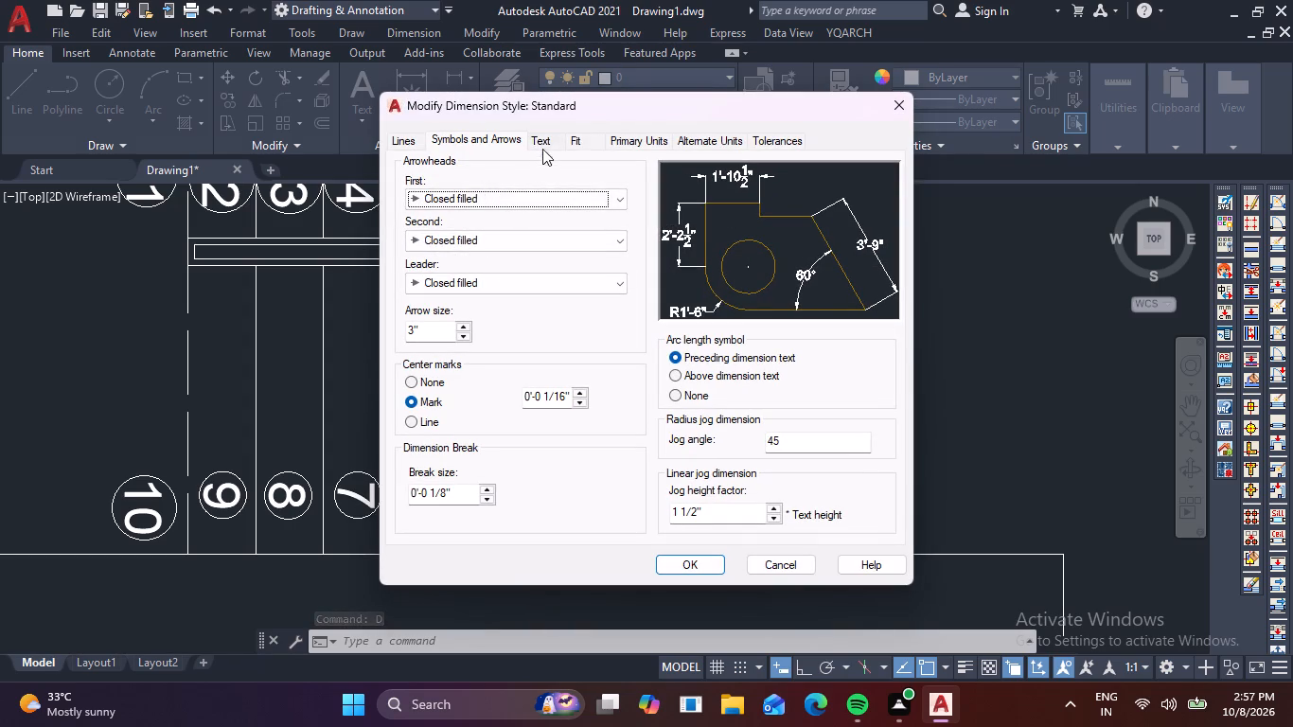
click(479, 135)
click(617, 197)
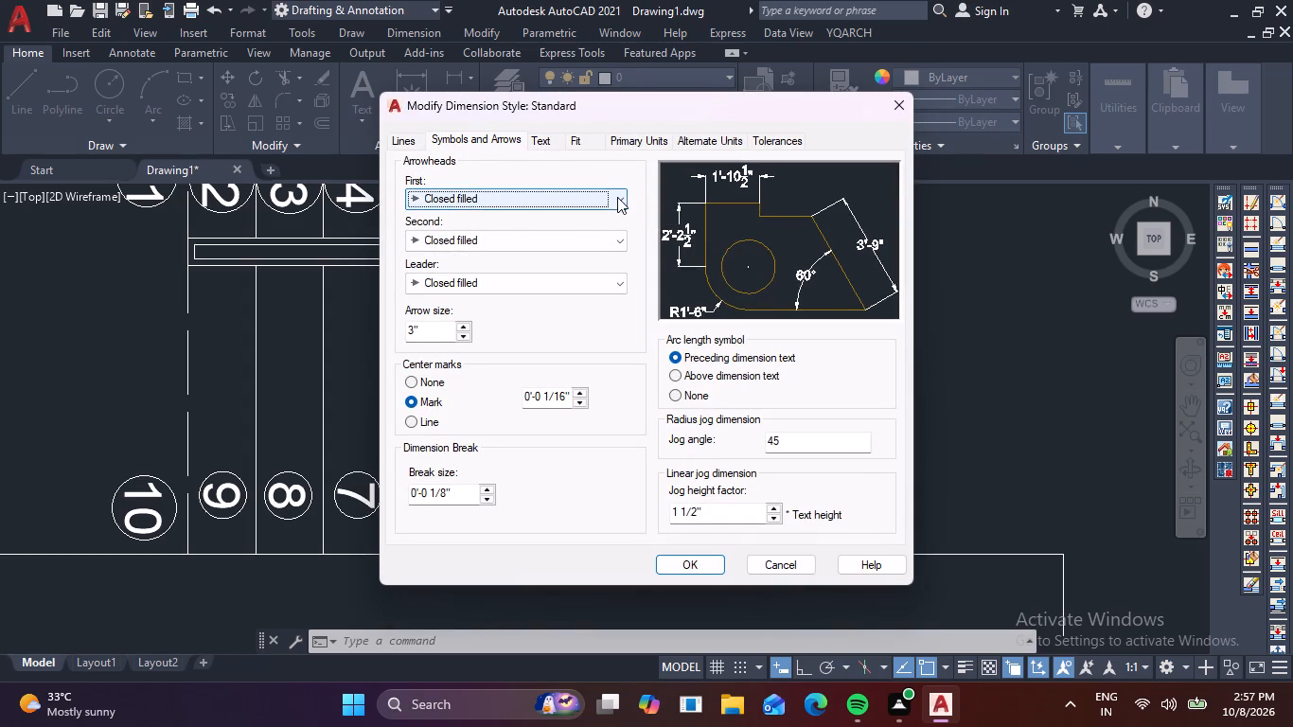
click(425, 299)
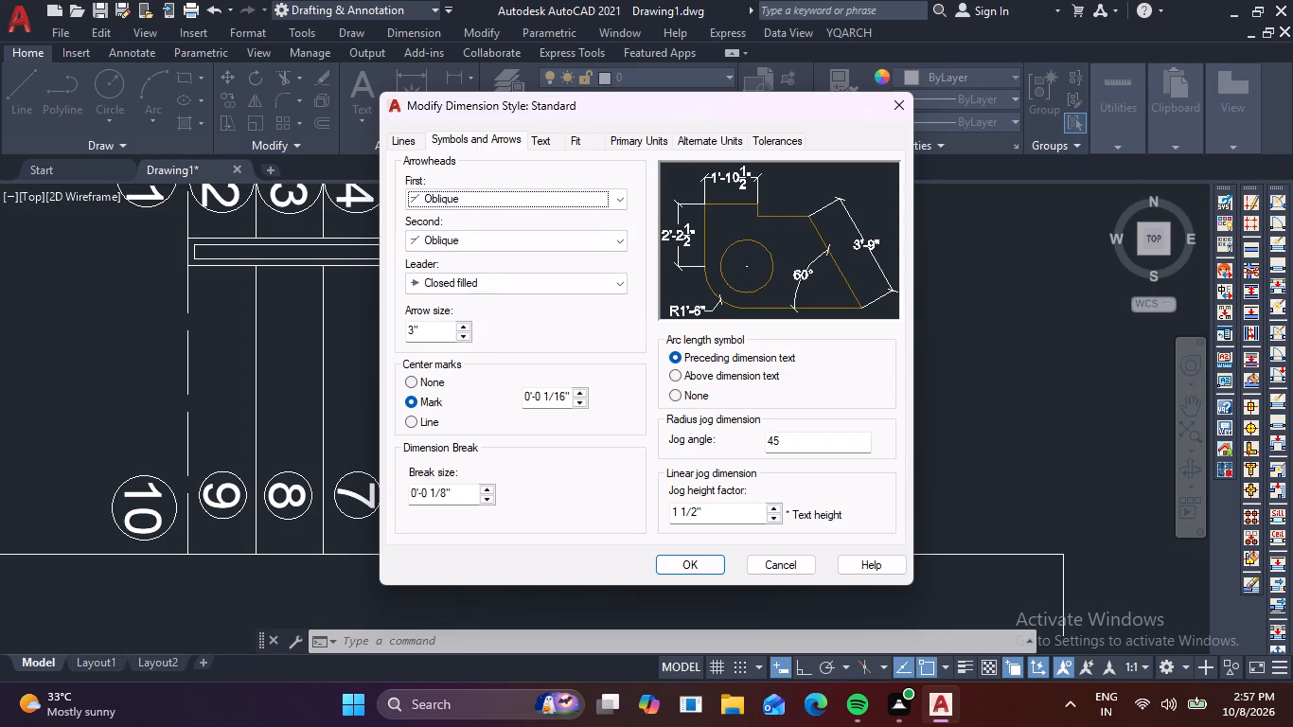
drag(426, 330, 370, 340)
key(1)
key(shift+quotedbl)
key(Return)
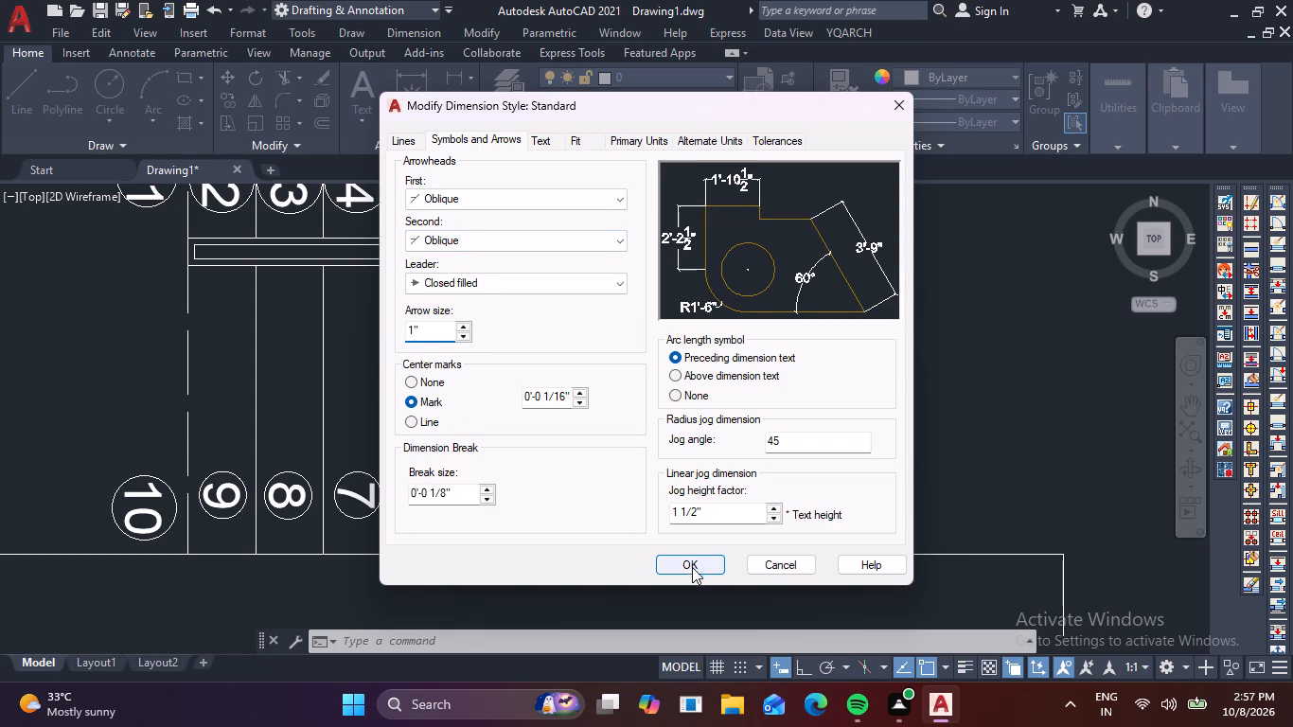
click(689, 568)
click(846, 246)
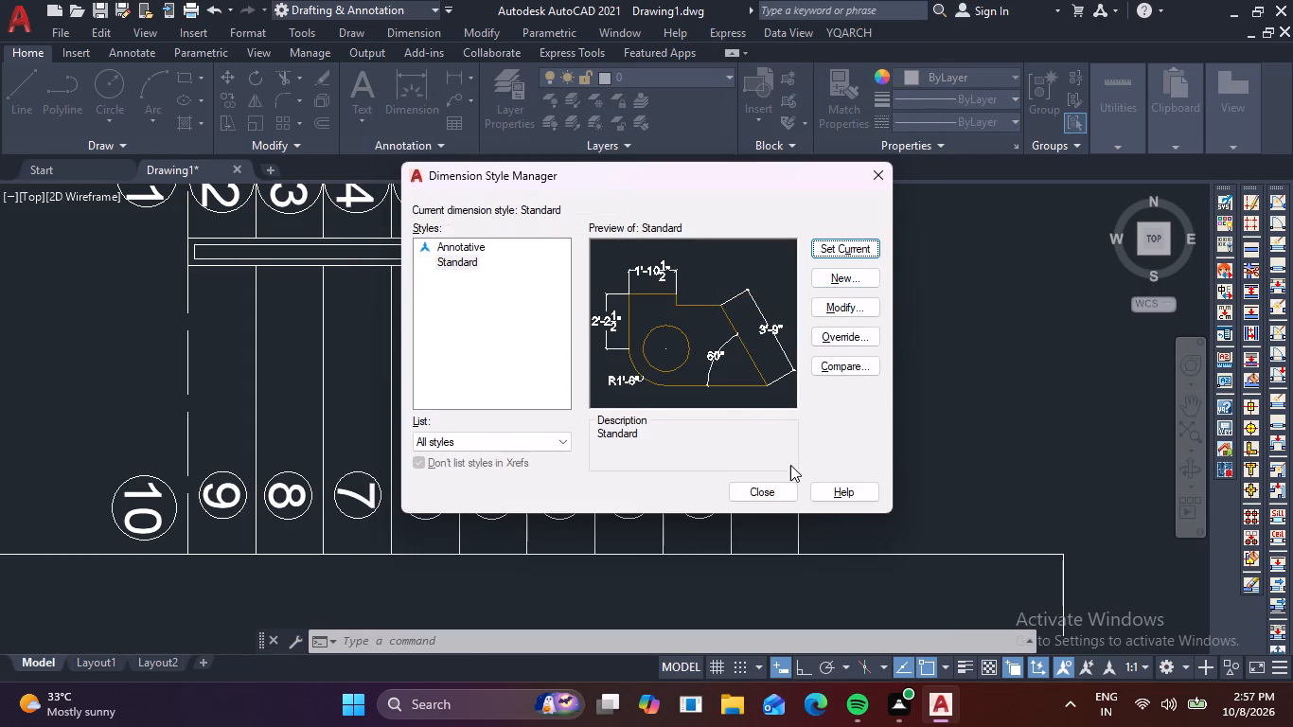
click(774, 488)
Add a linear dimension across the width of tread 2, in line with the dimension on tread 1.
scroll(694, 453, up, 1)
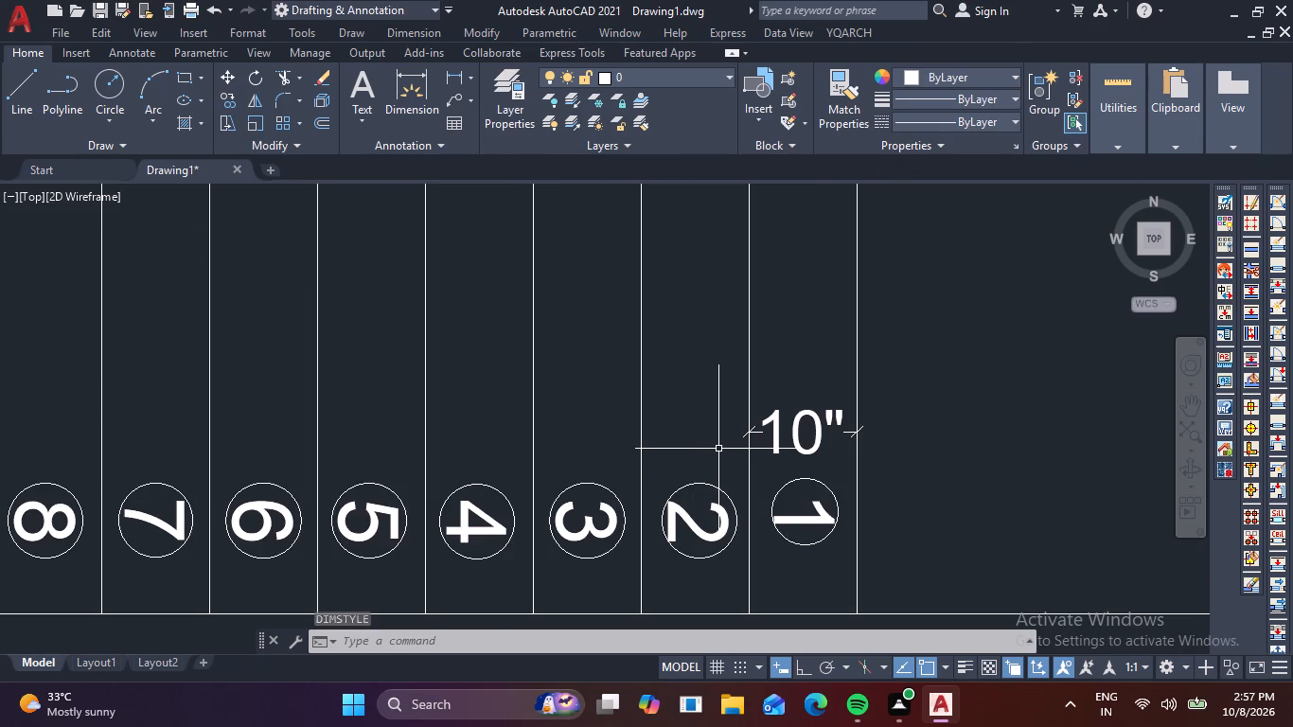
text(dl)
text(i)
key(space)
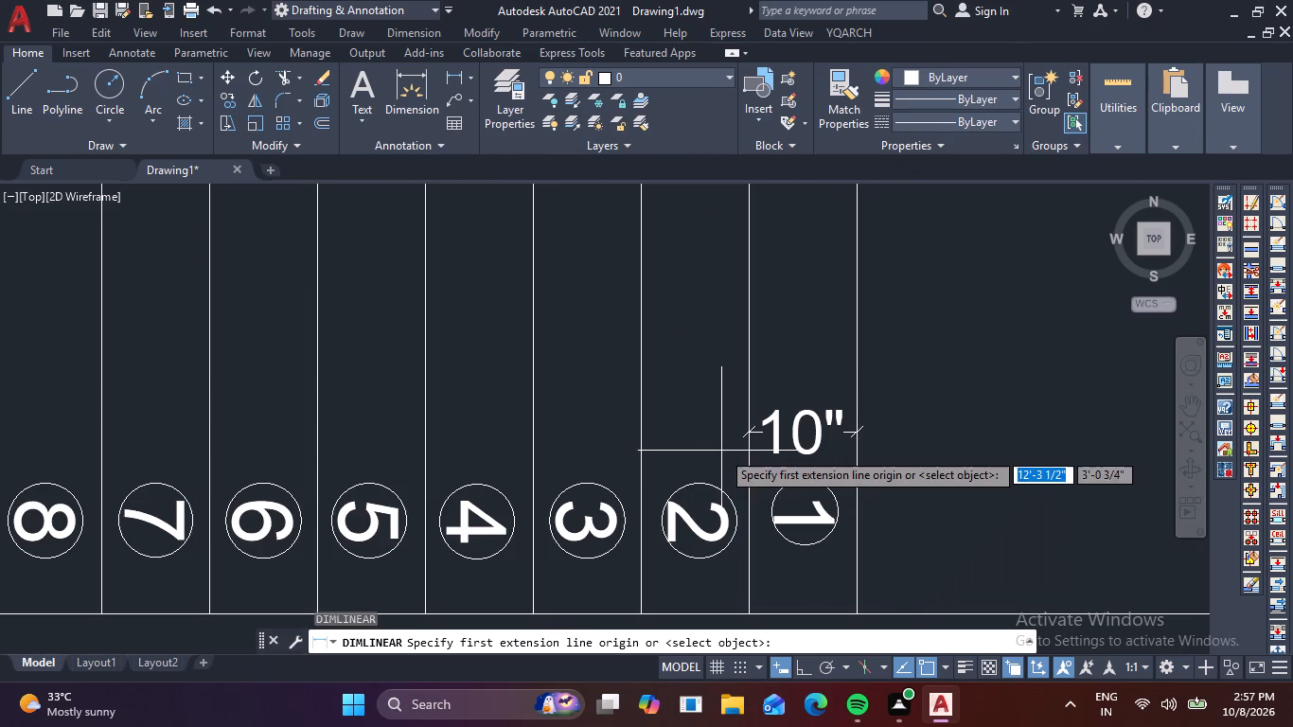
click(750, 434)
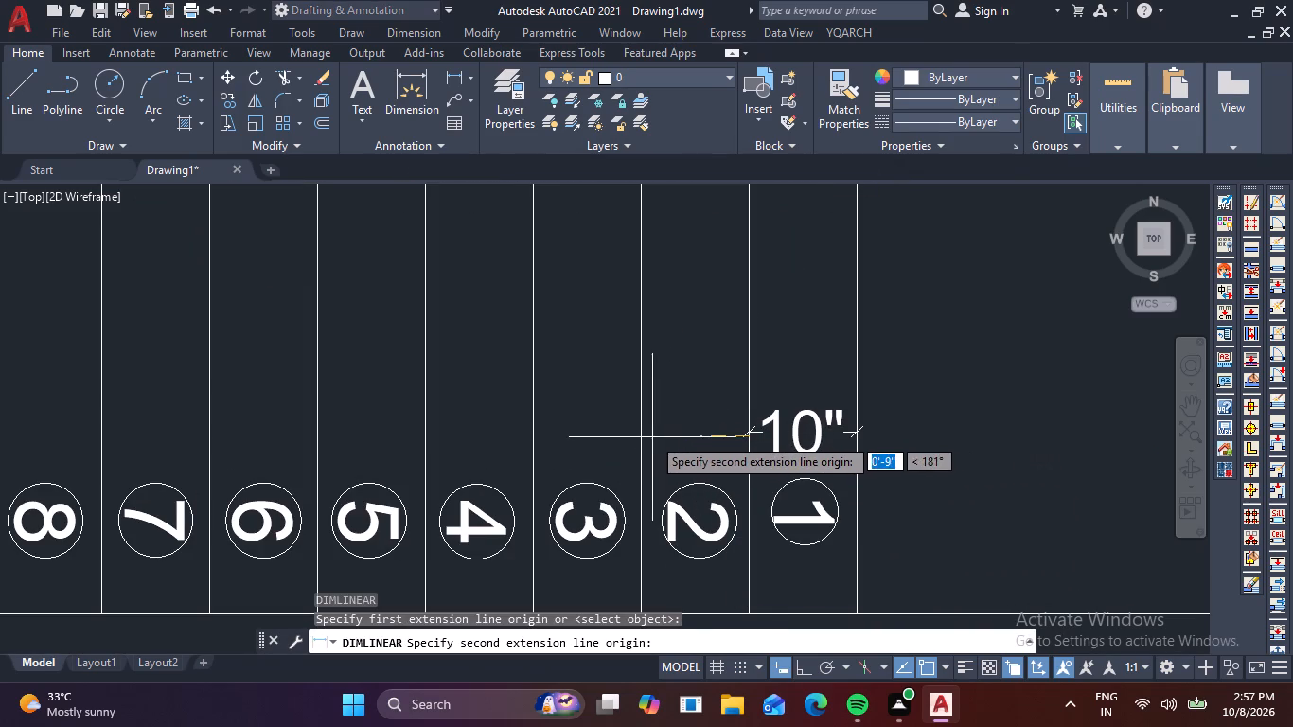
click(641, 432)
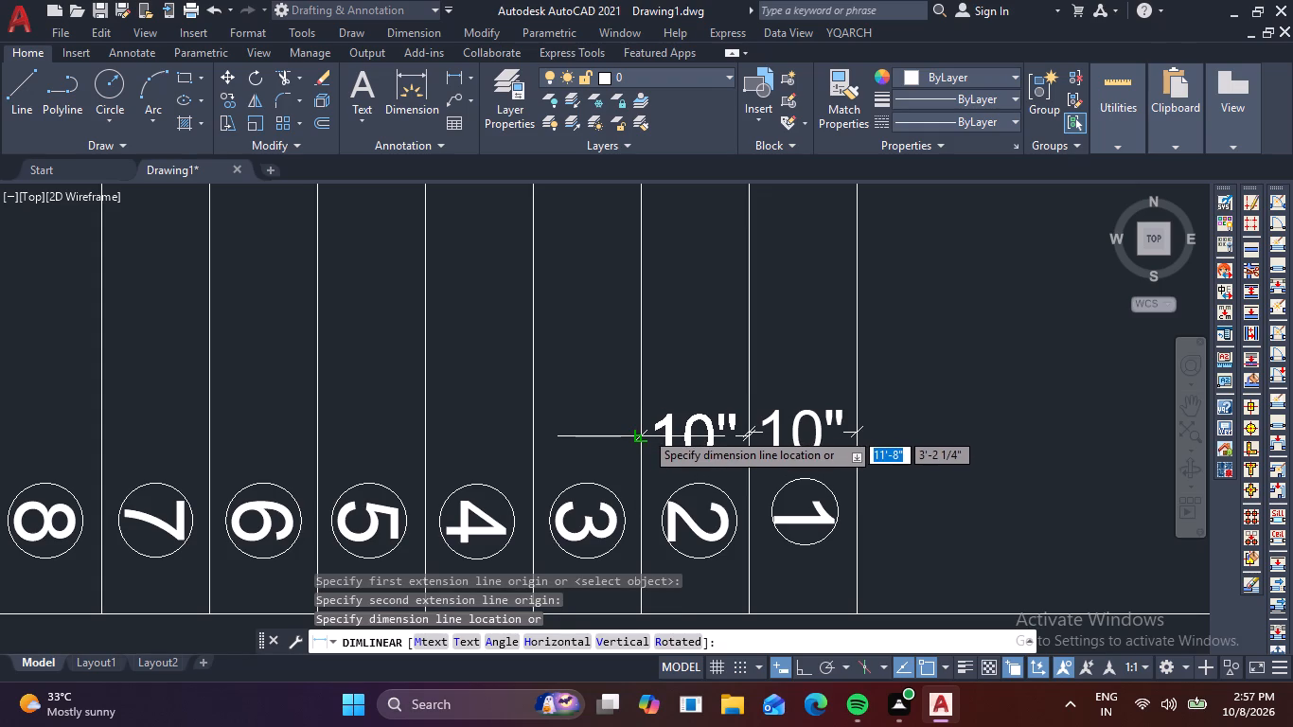
scroll(755, 434, up, 3)
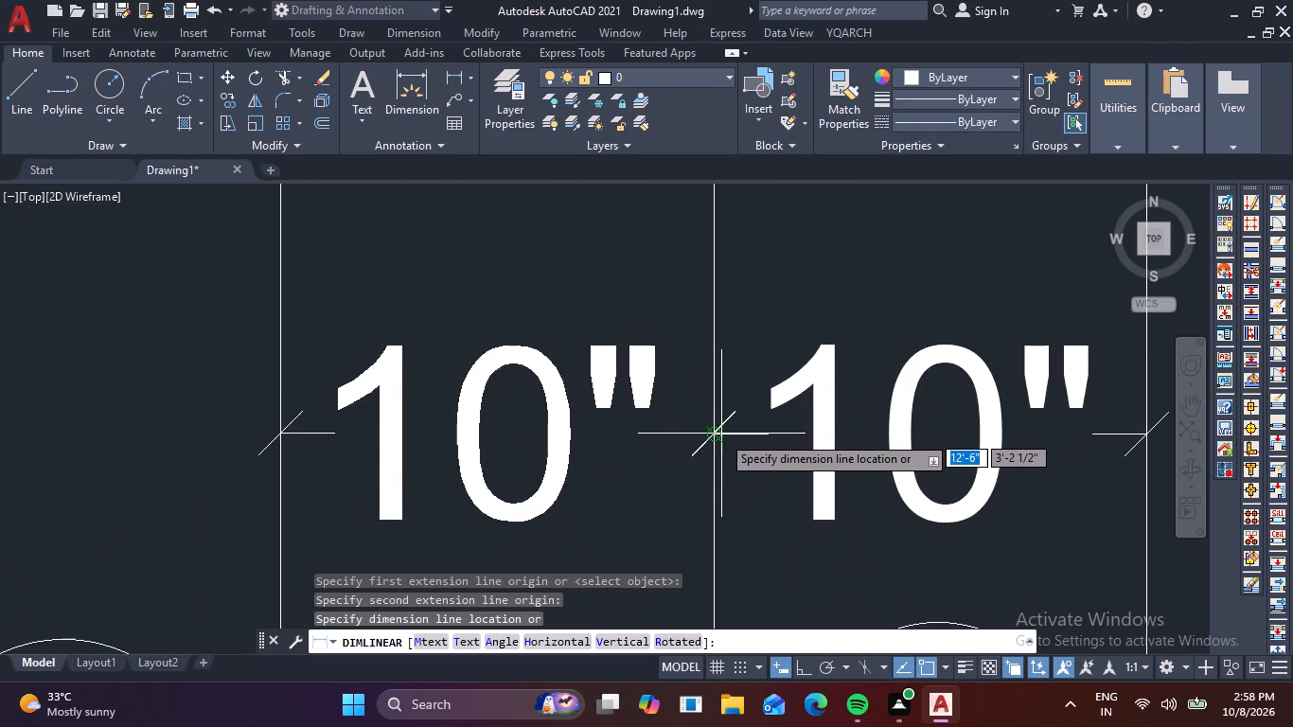
click(711, 436)
Add linear dimensions across the widths of treads 3 and 4, in line with the dimensions on treads 1 and 2.
scroll(606, 490, down, 1)
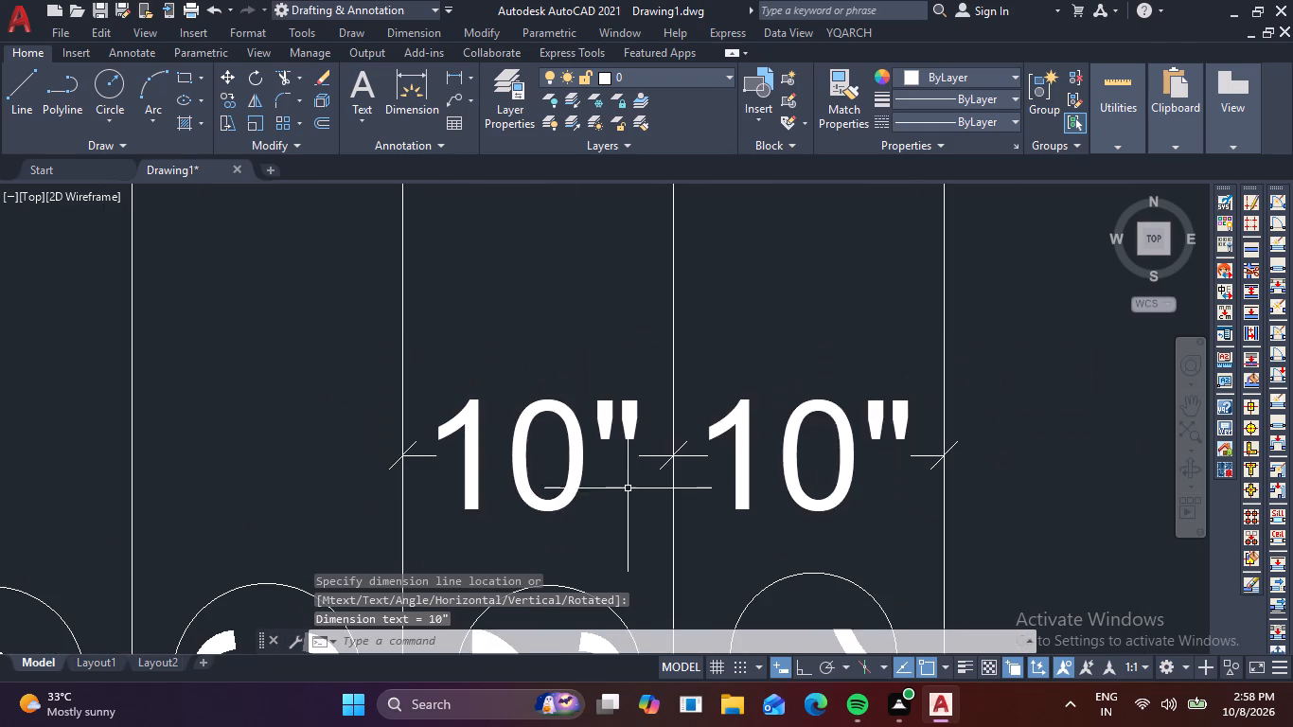
middle_drag(632, 493, 1030, 466)
key(space)
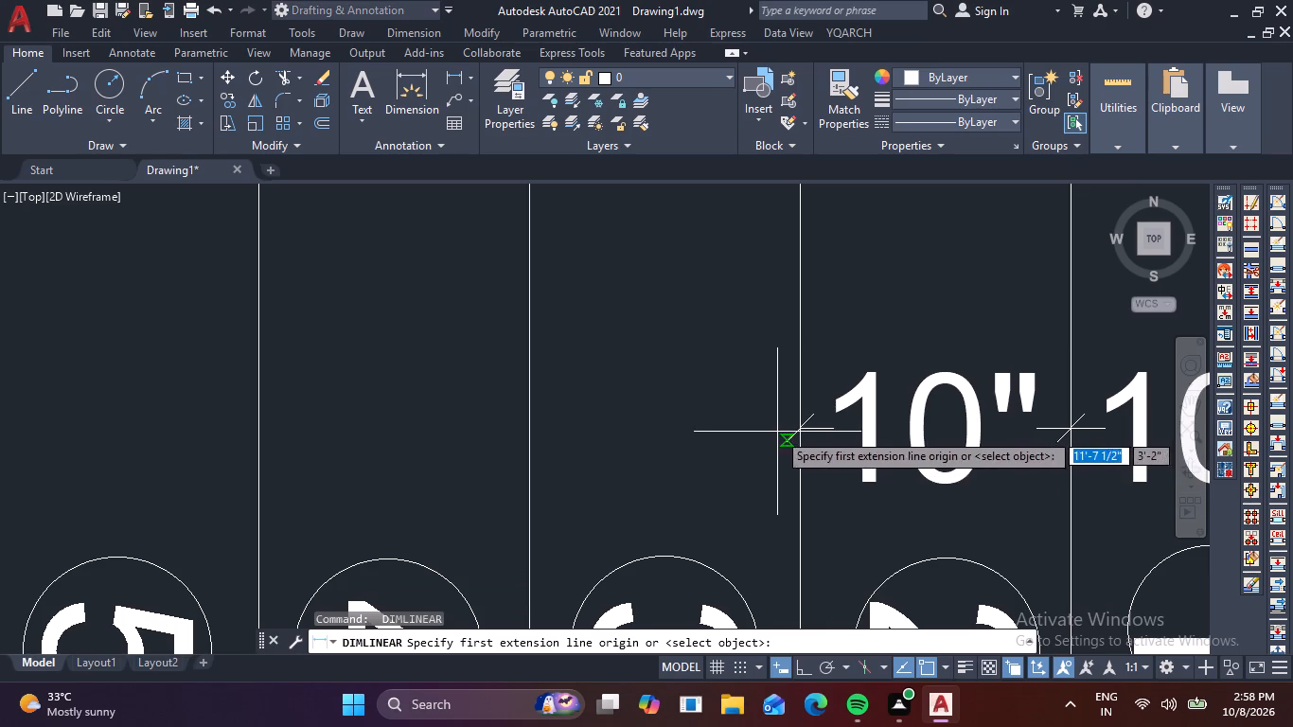
click(529, 433)
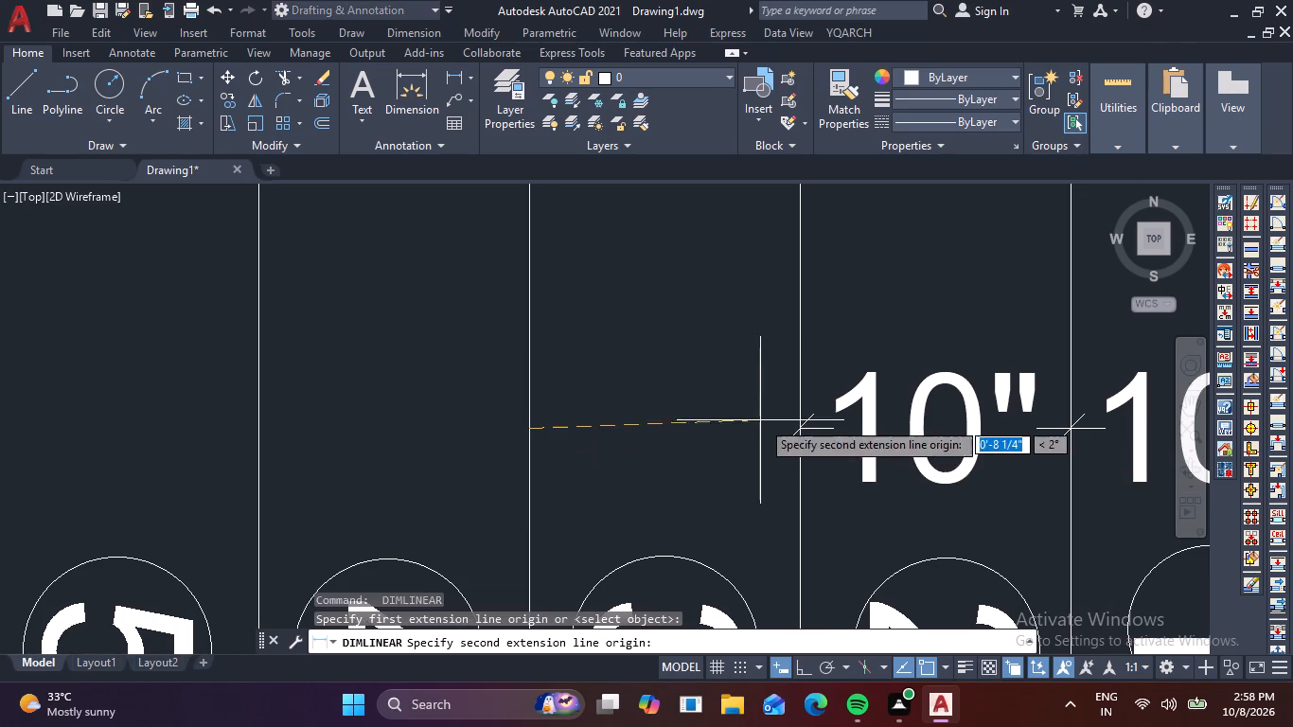
click(800, 428)
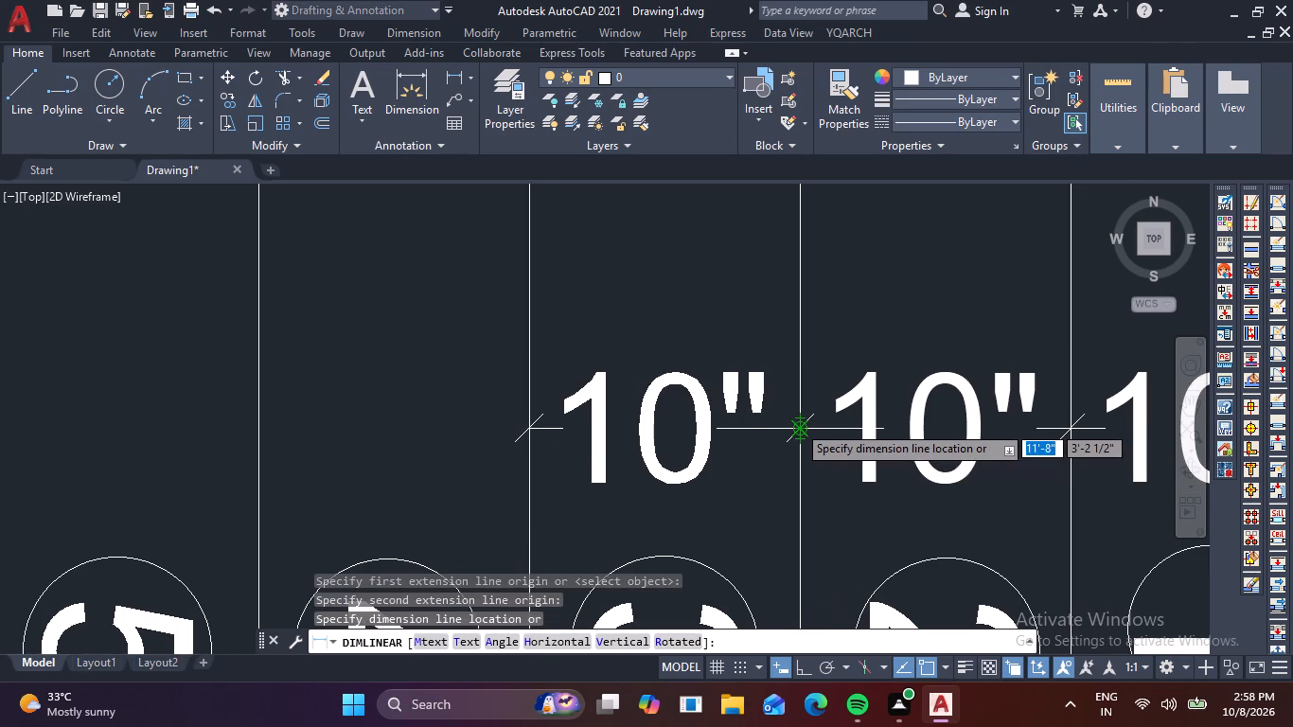
click(797, 424)
key(space)
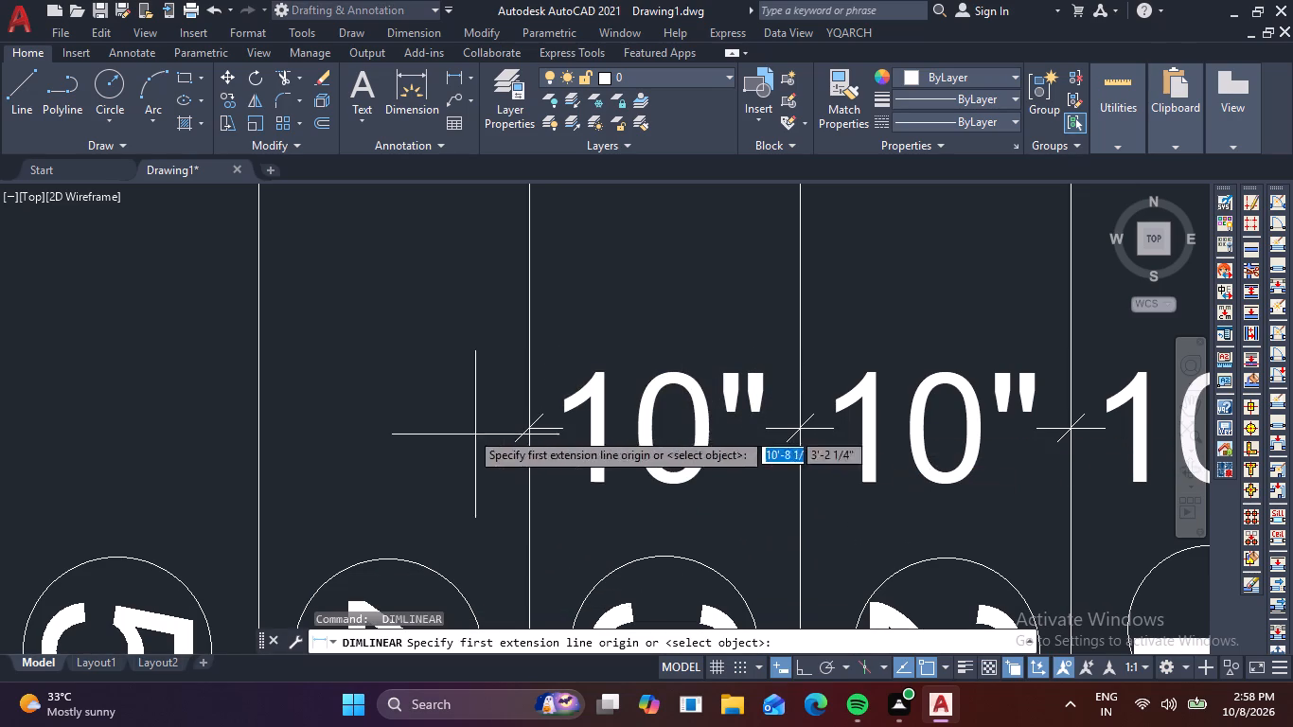
click(260, 438)
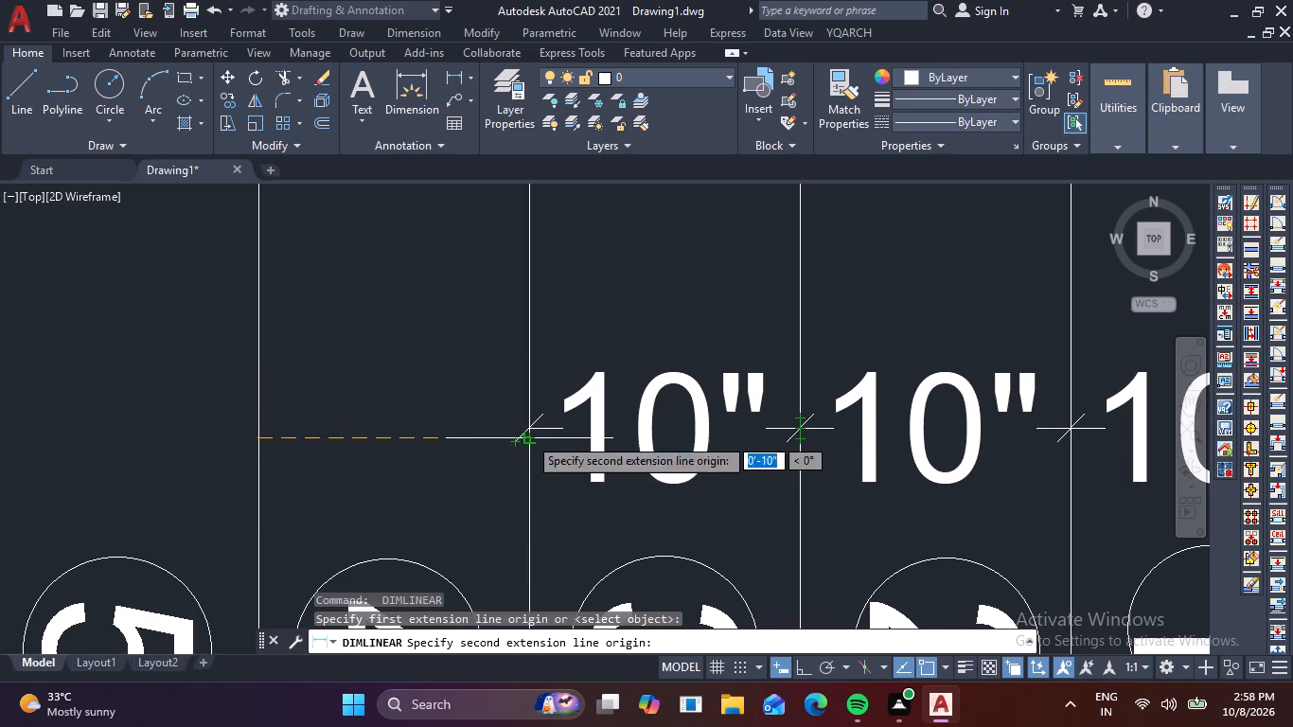
click(528, 436)
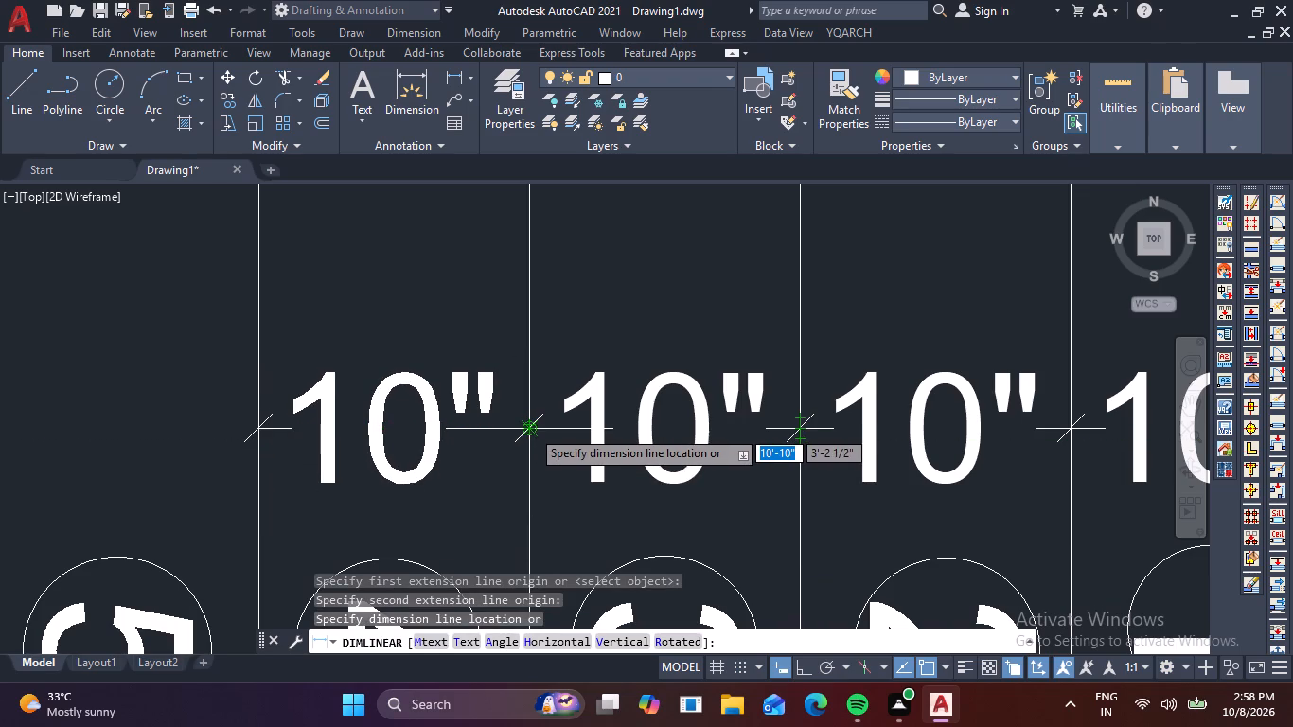
click(531, 429)
Turn Ortho on and add linear dimensions across the widths of treads 5 and 6, continuing the same dimension row.
scroll(422, 470, down, 1)
middle_drag(429, 479, 582, 473)
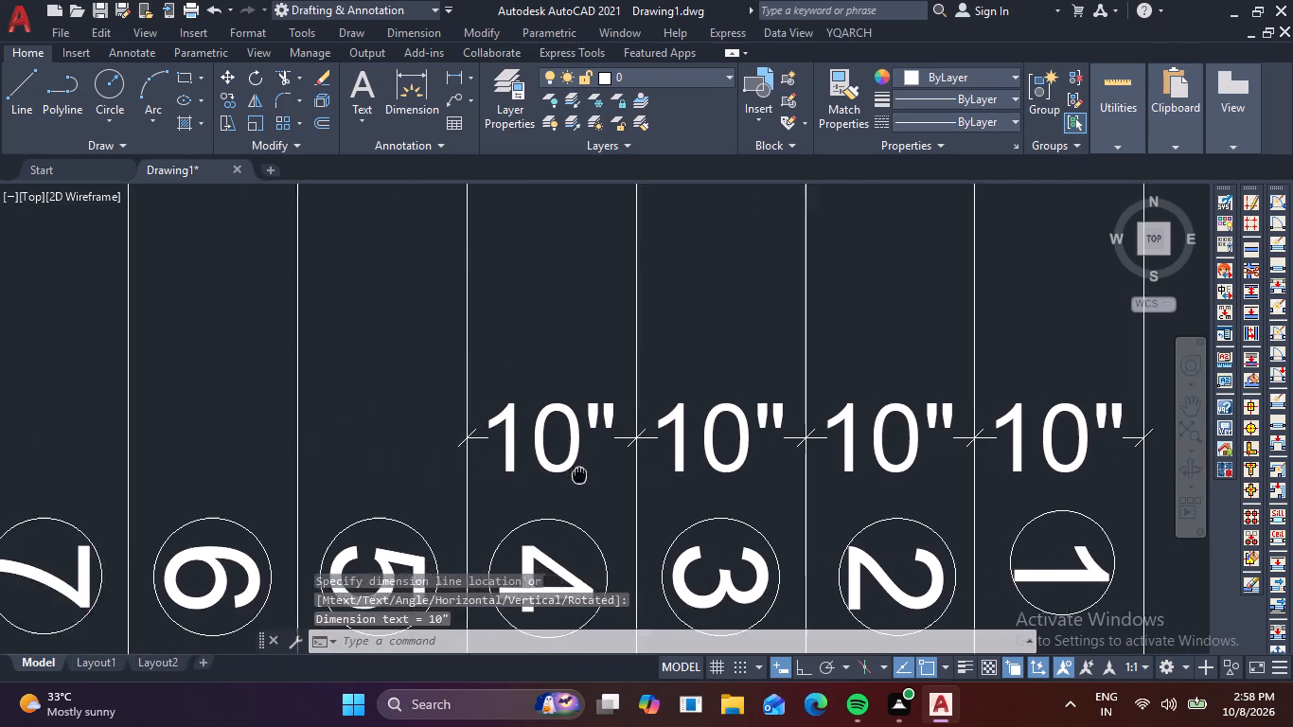
middle_drag(582, 473, 824, 454)
key(space)
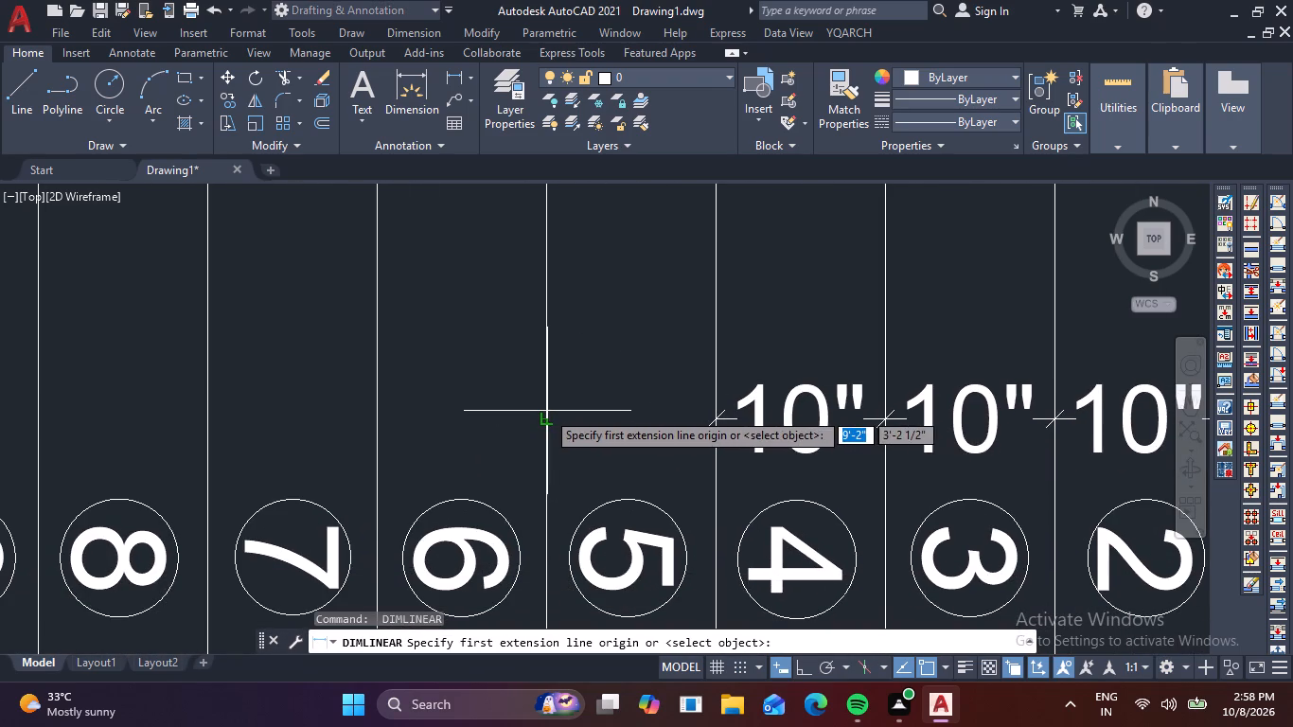
click(546, 411)
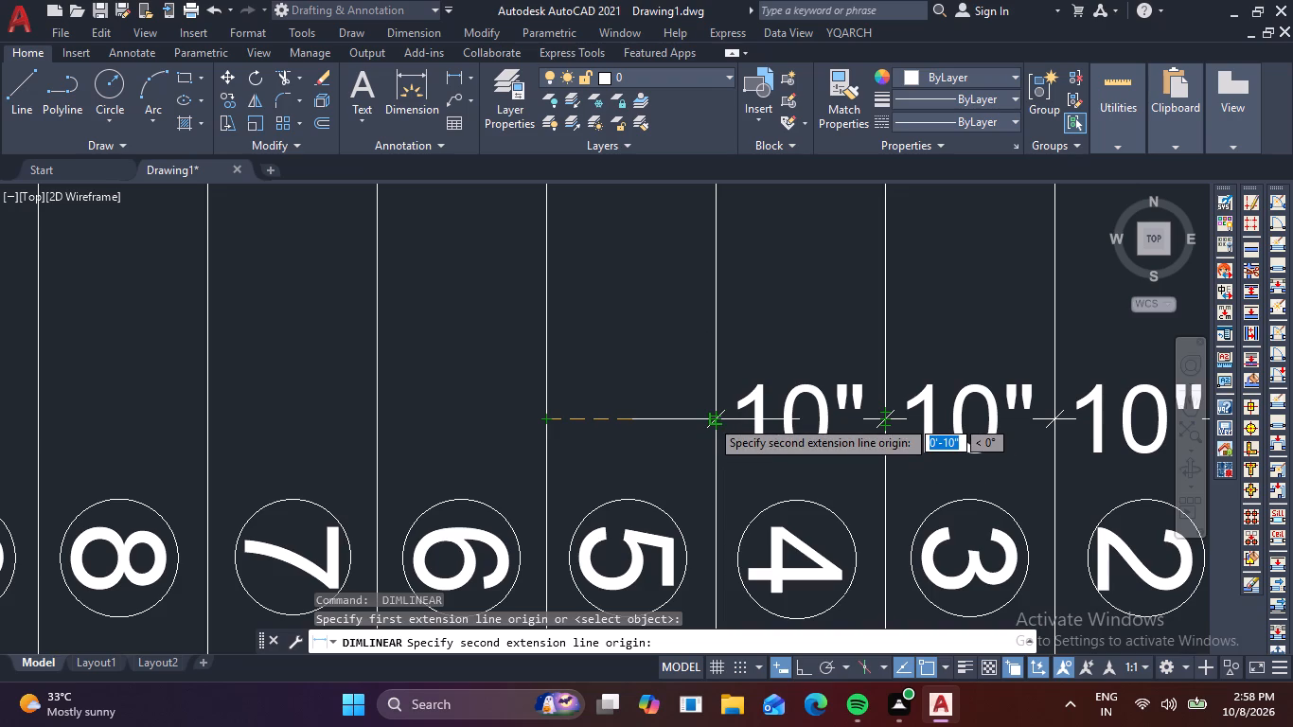
key(F8)
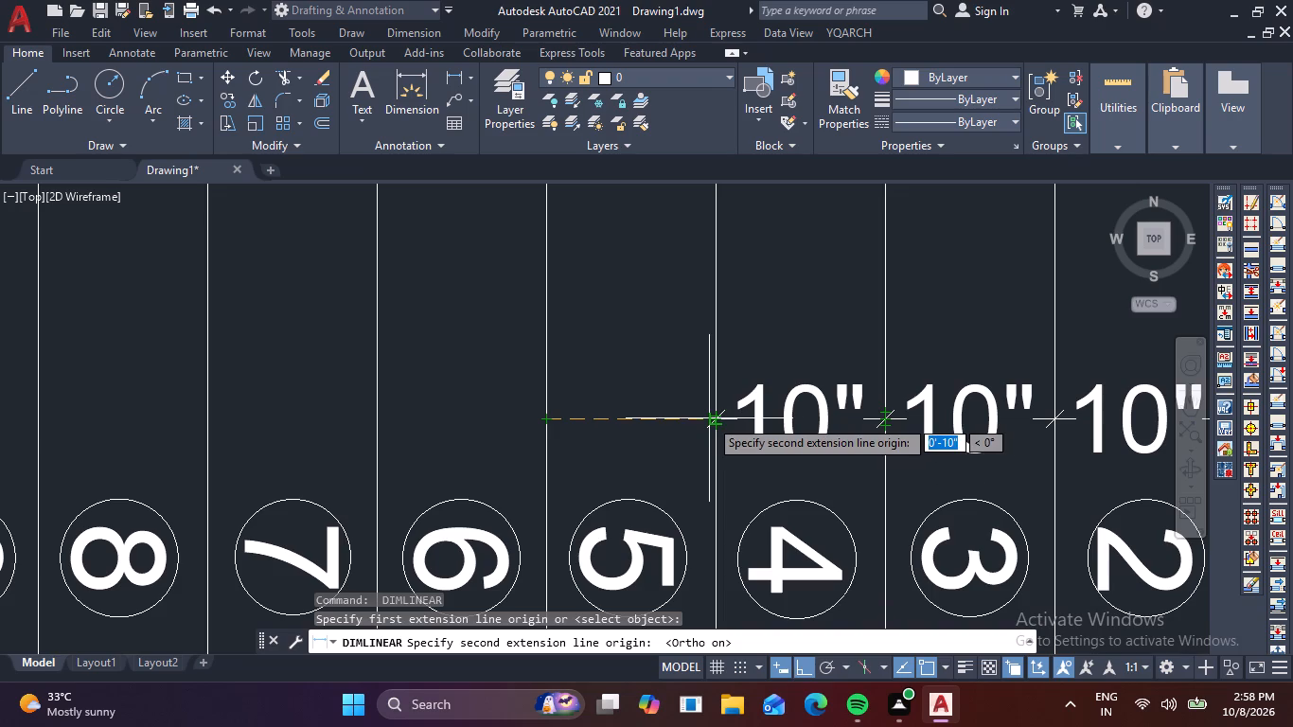
click(709, 418)
click(714, 424)
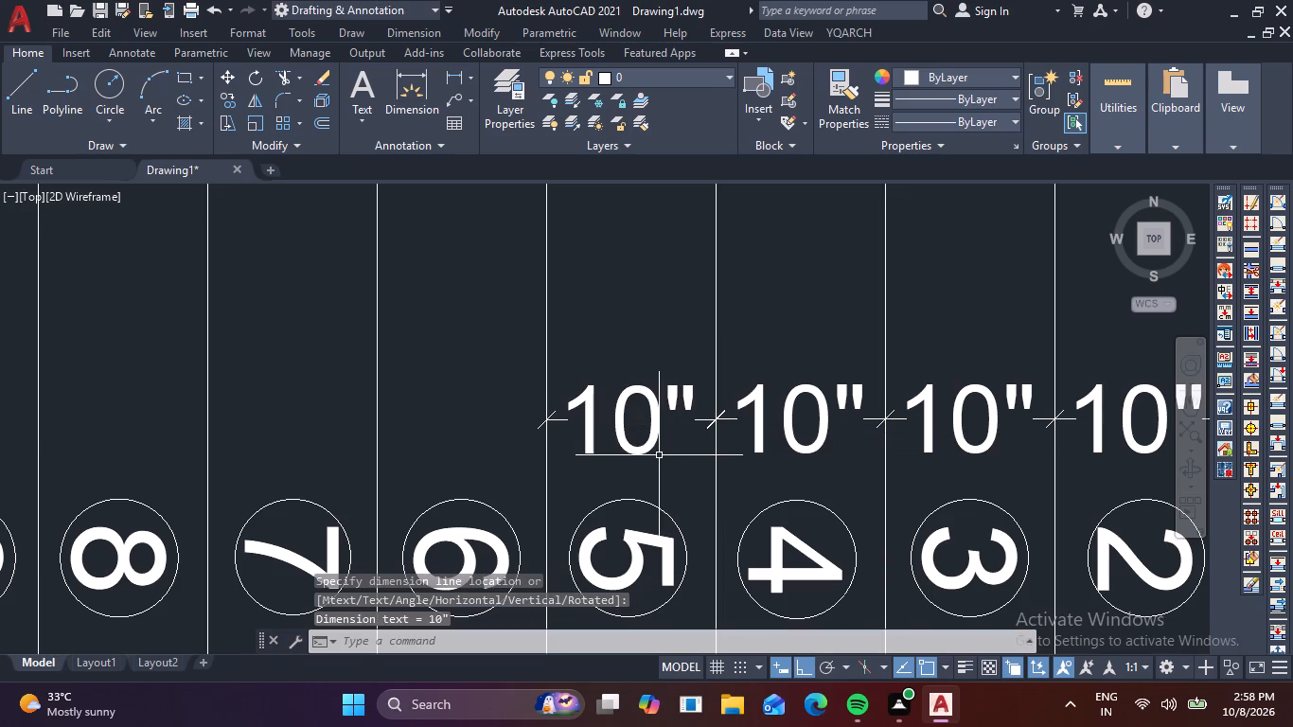
key(space)
click(375, 422)
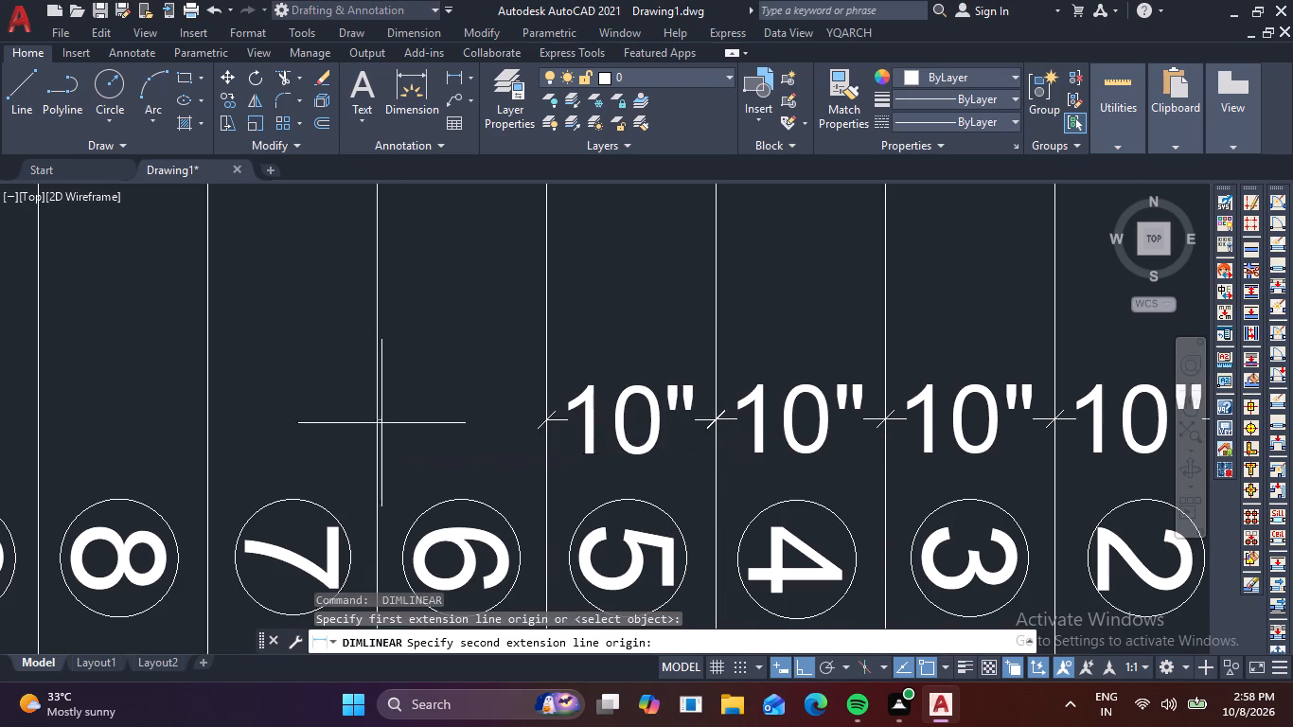
click(540, 422)
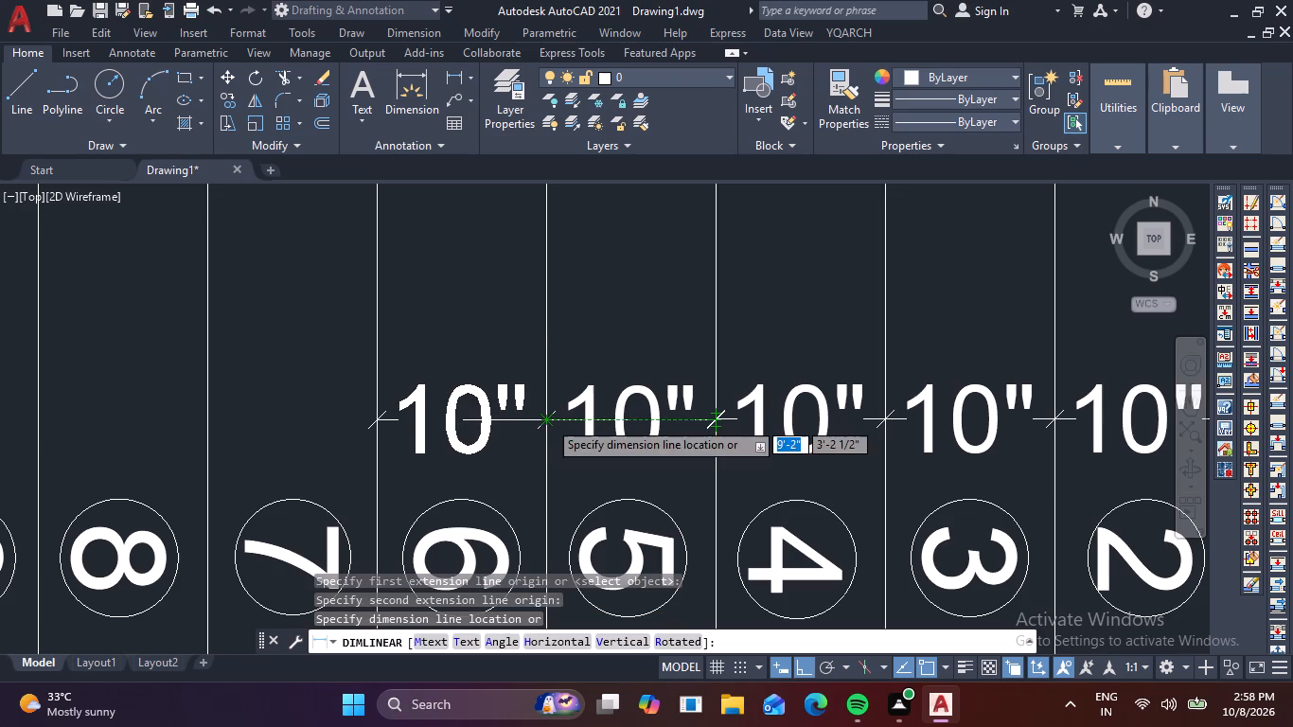
click(548, 420)
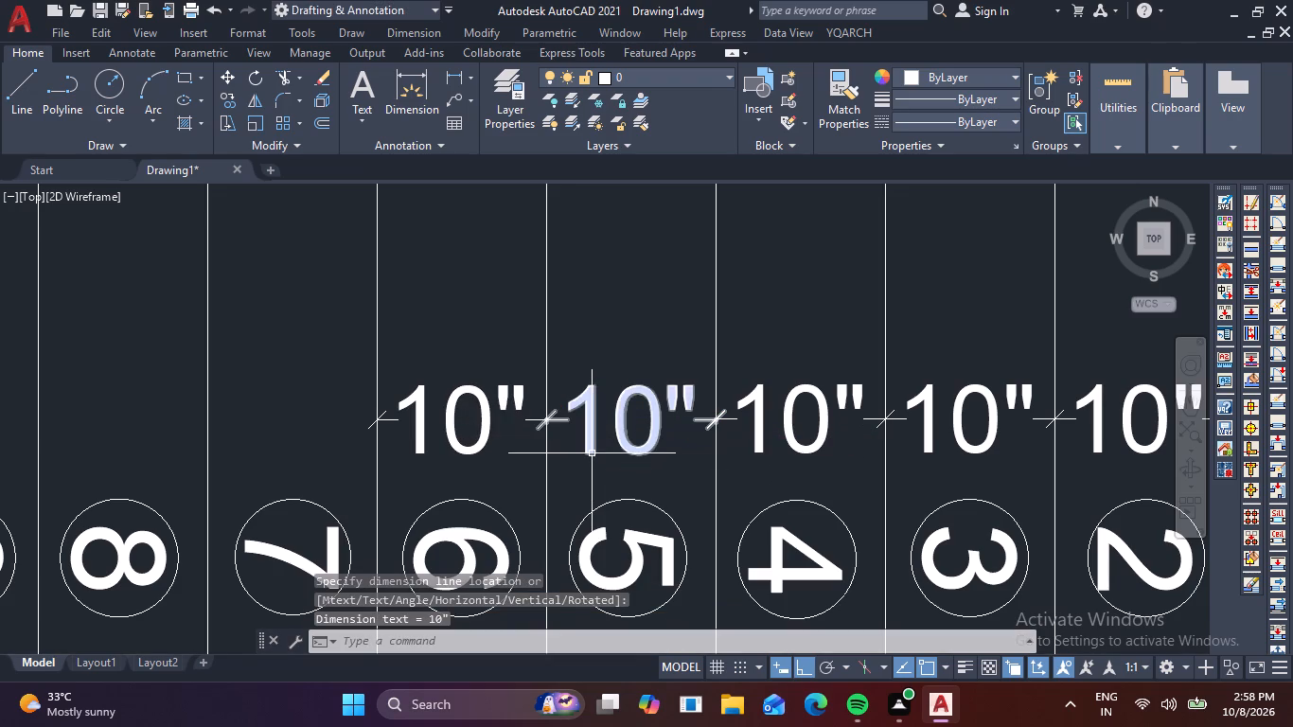
Add linear dimensions across treads 7, 8 and 9, ending at the dashed edge and aligned with the existing row.
key(space)
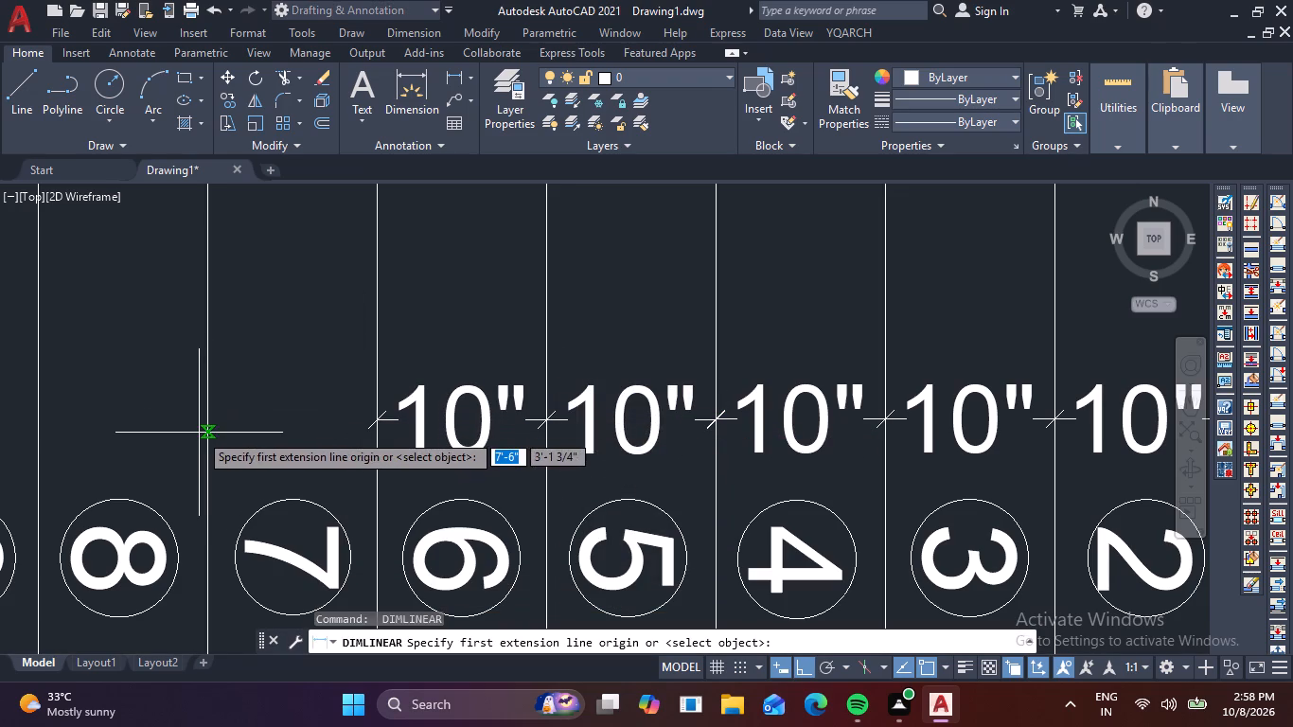
click(204, 426)
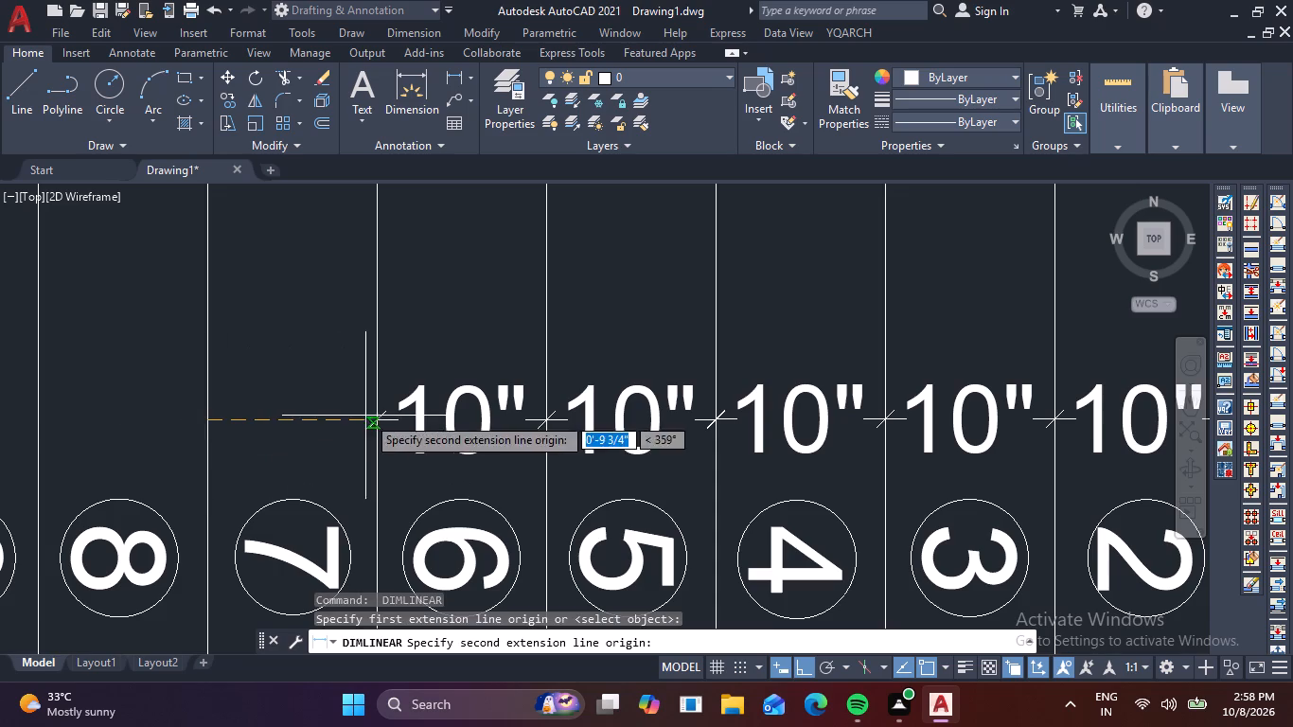
click(381, 417)
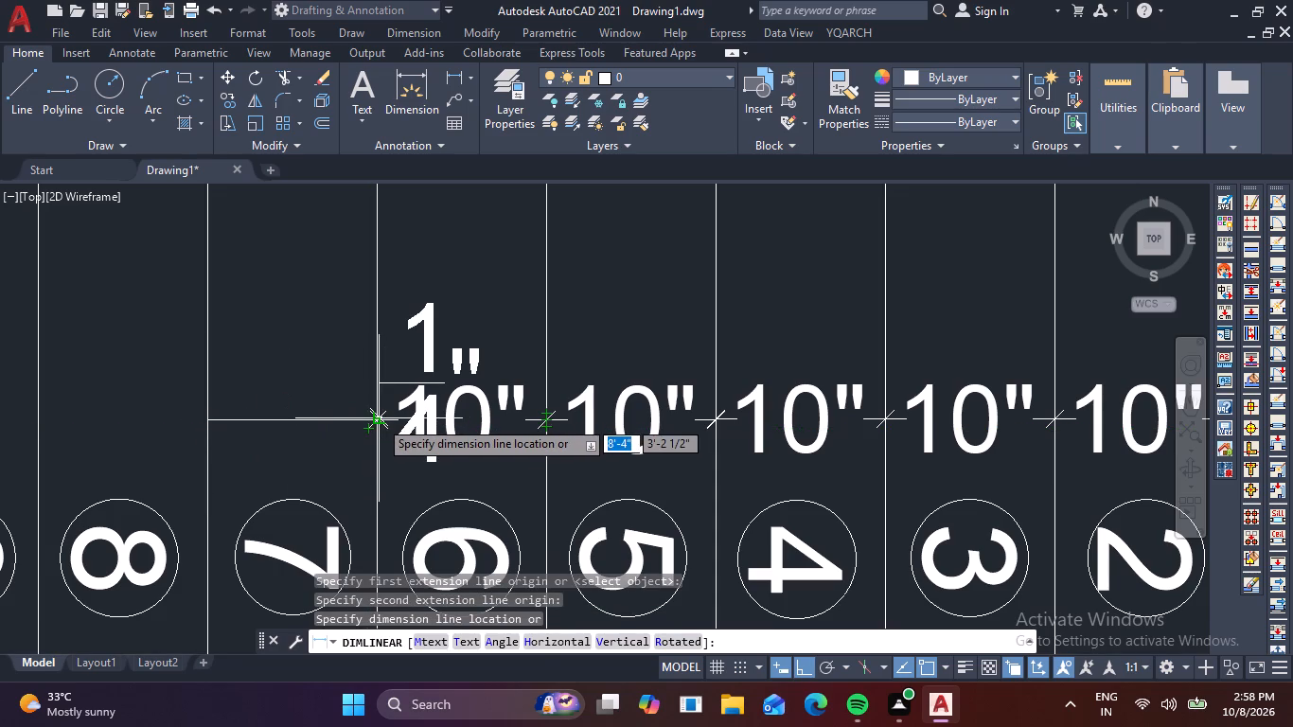
click(372, 418)
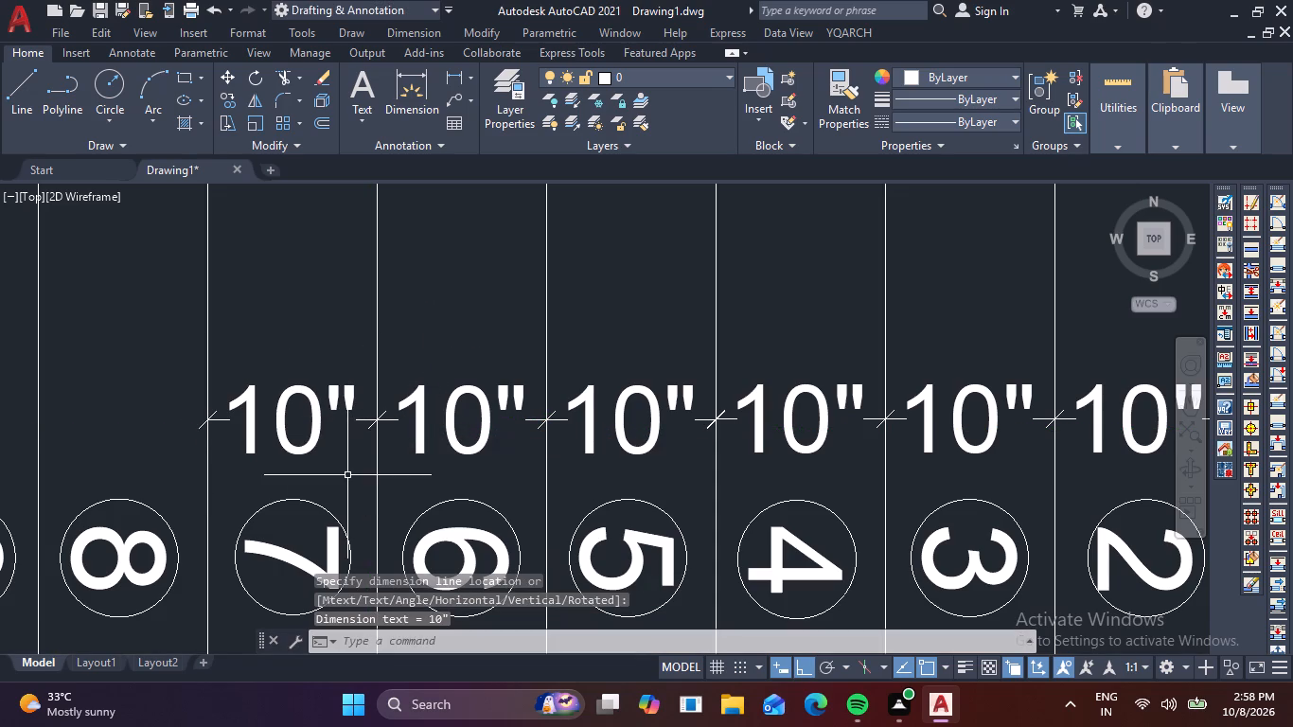
key(space)
middle_drag(213, 470, 603, 458)
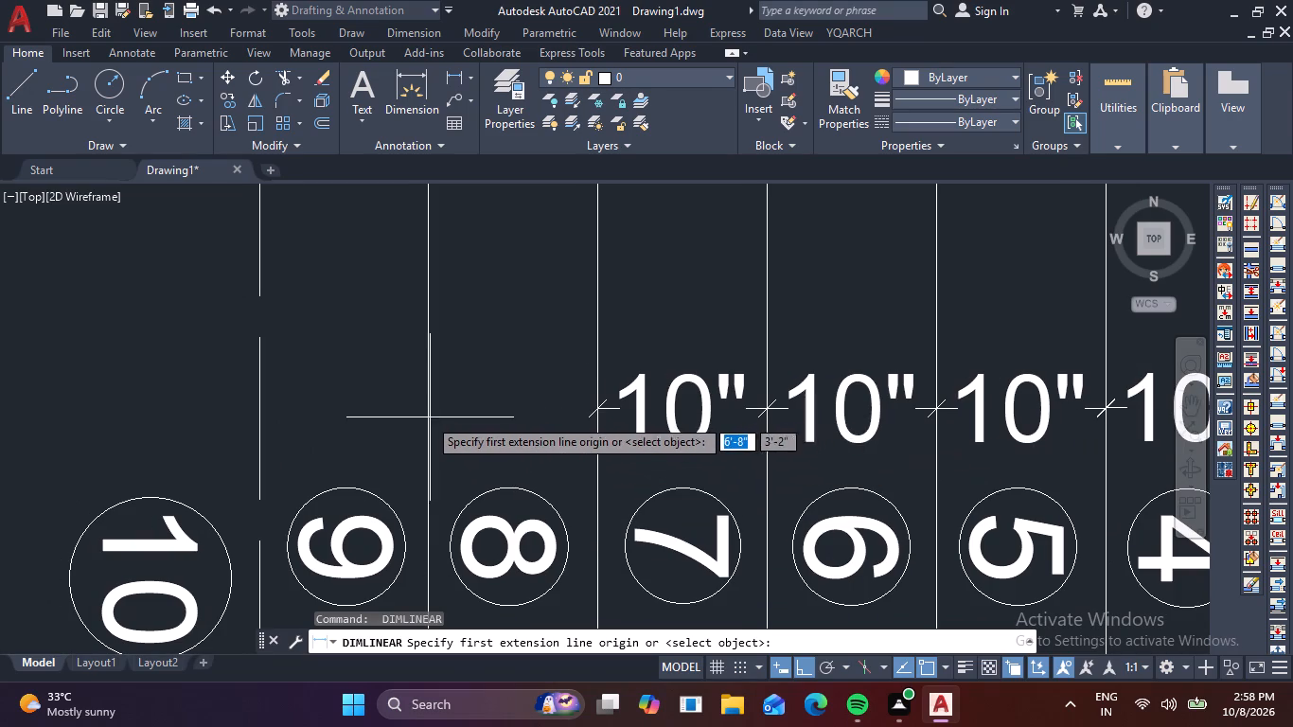
click(423, 413)
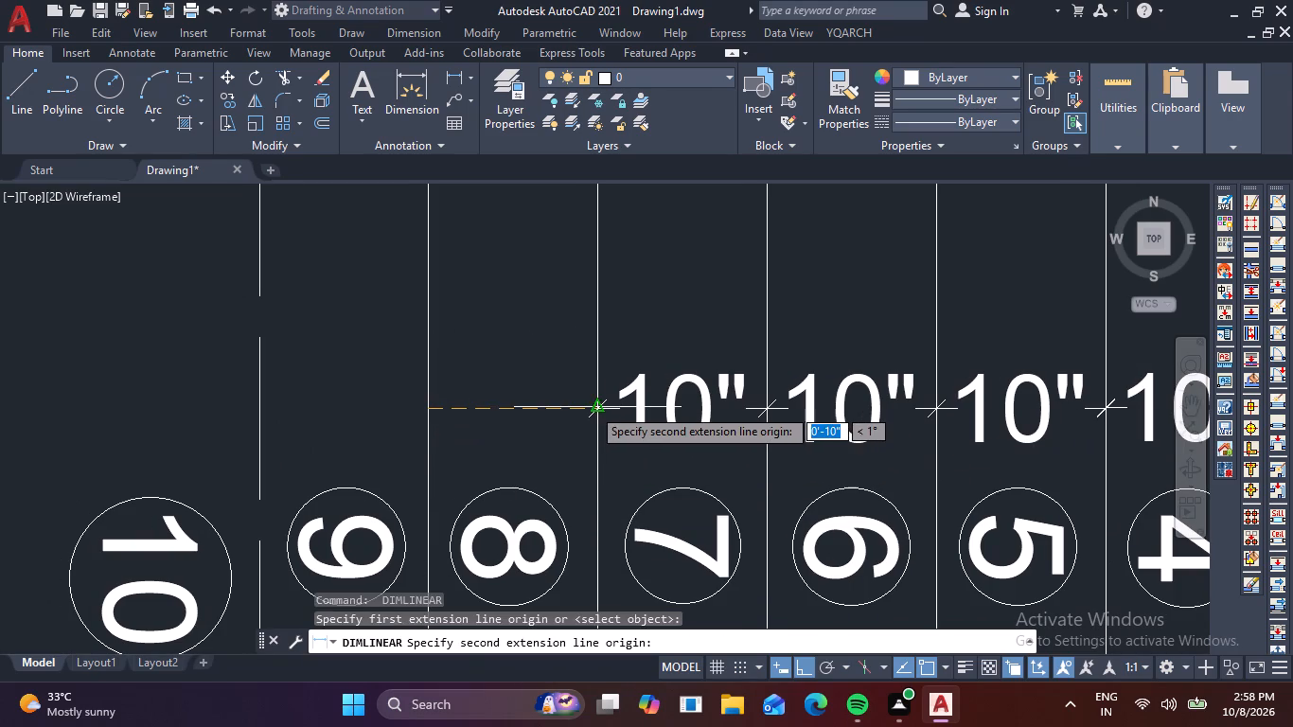
click(595, 407)
click(599, 412)
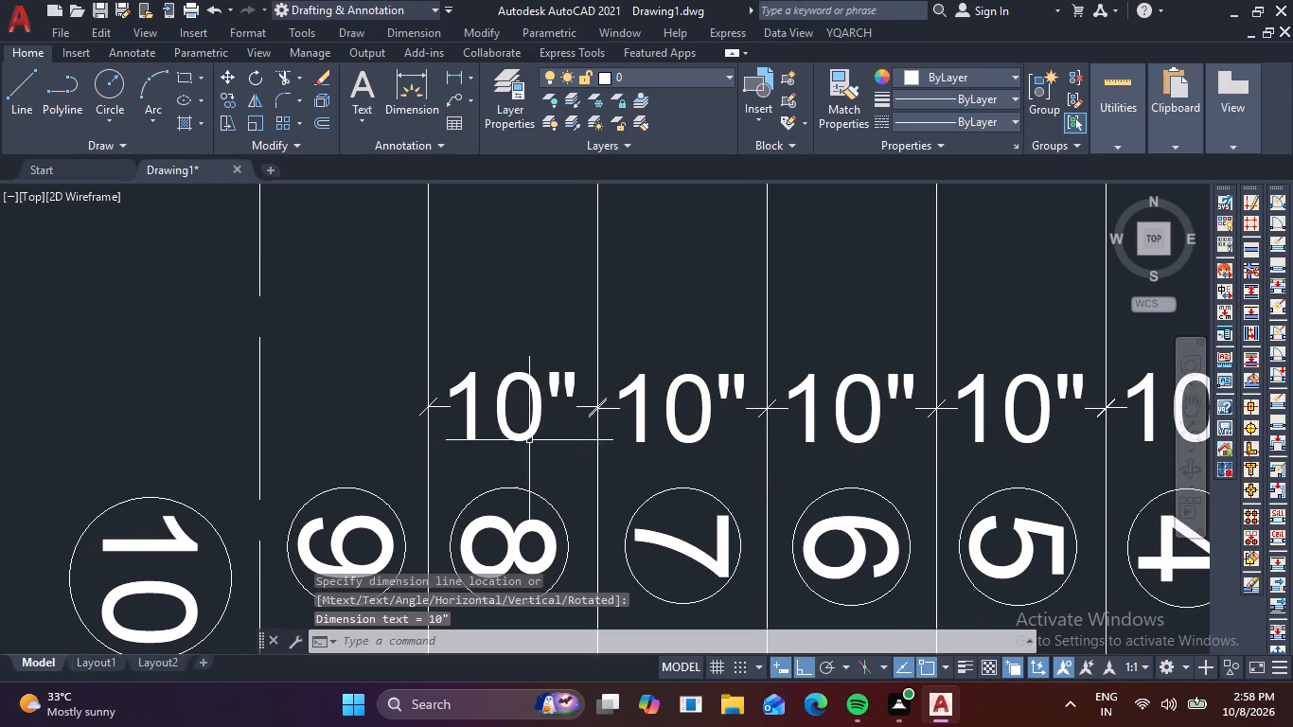
key(space)
middle_drag(412, 453, 663, 450)
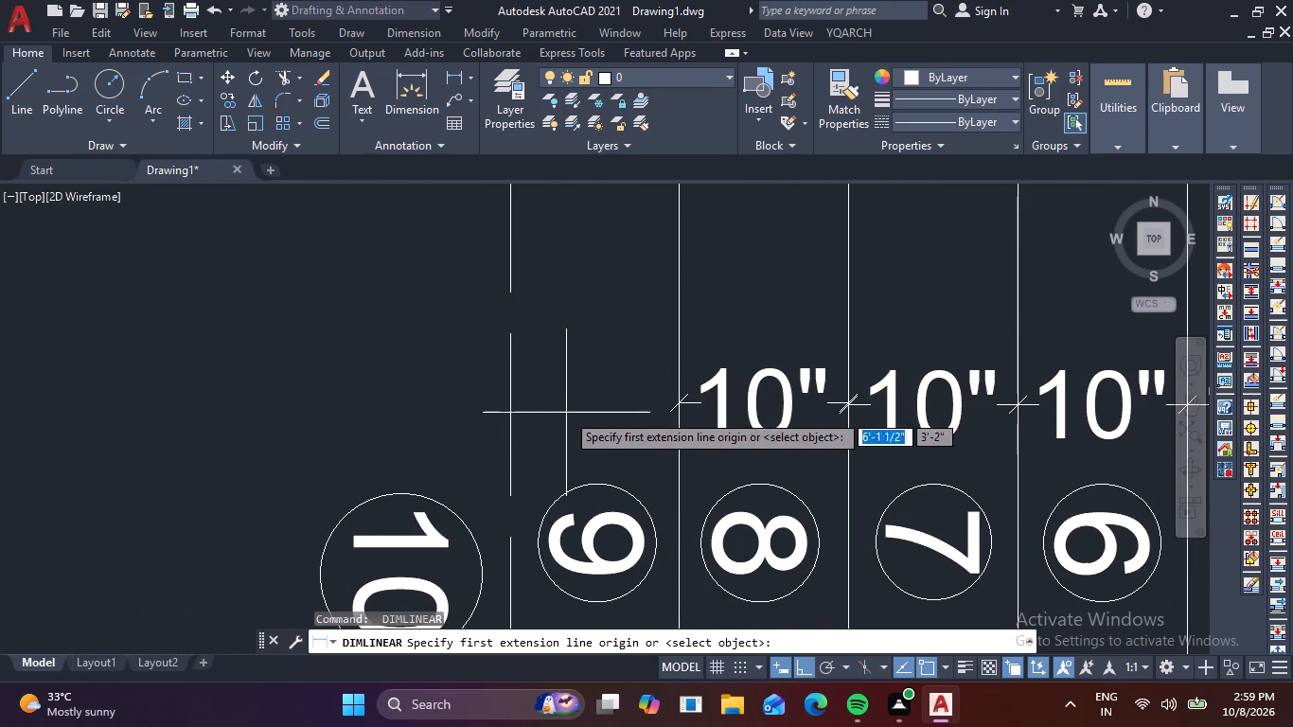
click(506, 401)
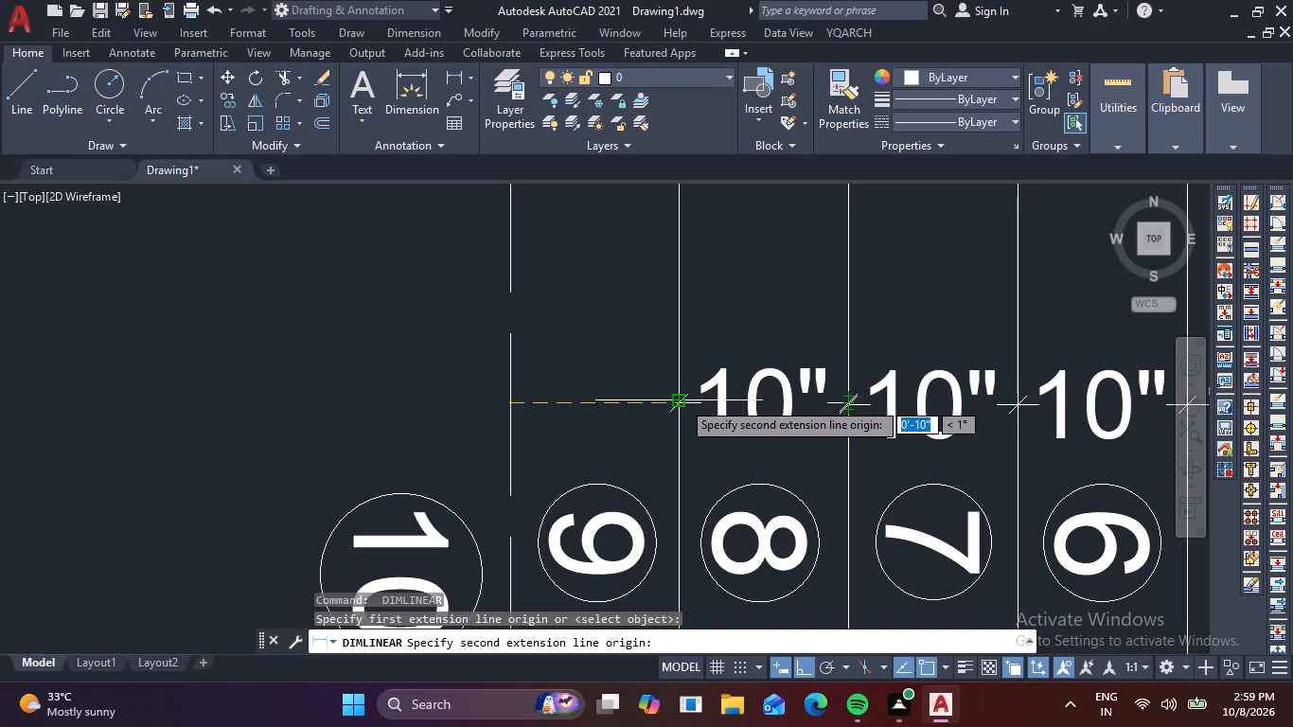
click(682, 400)
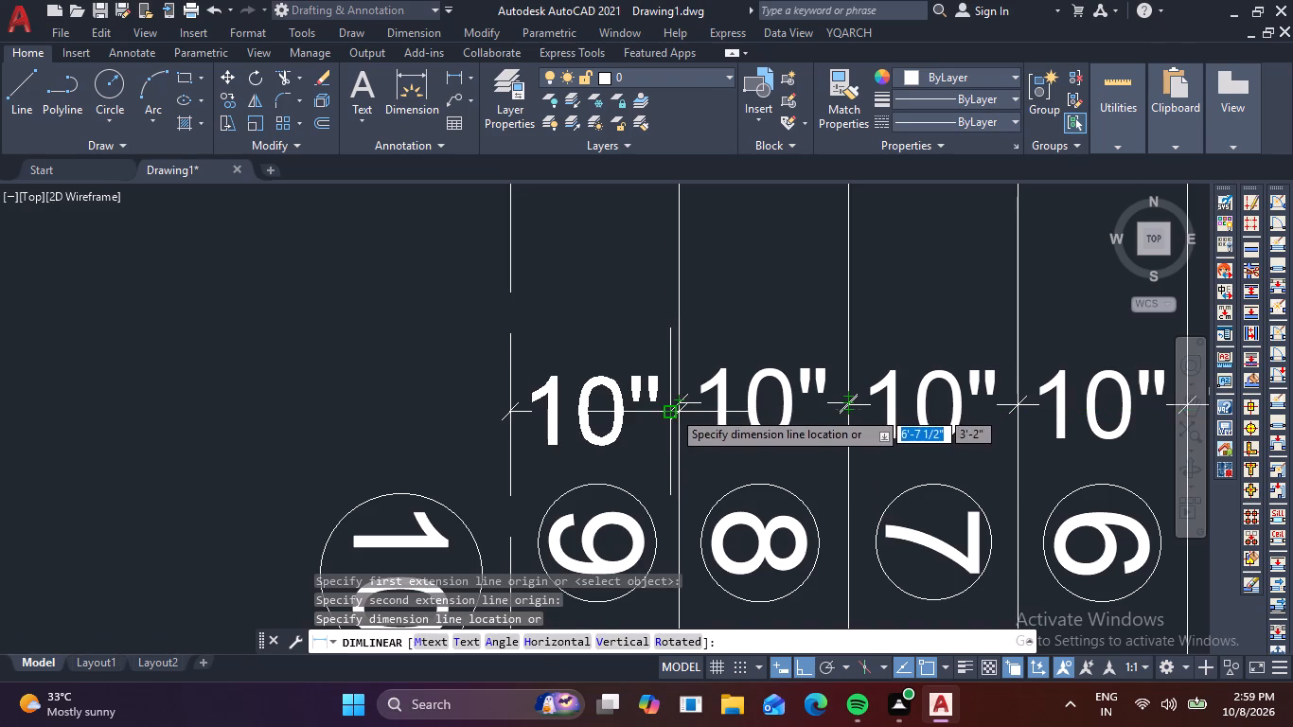
click(673, 403)
Mirror the nine 10" tread dimensions of the lower flight across the divider's horizontal centreline onto the upper flight, keeping the originals.
scroll(611, 468, down, 2)
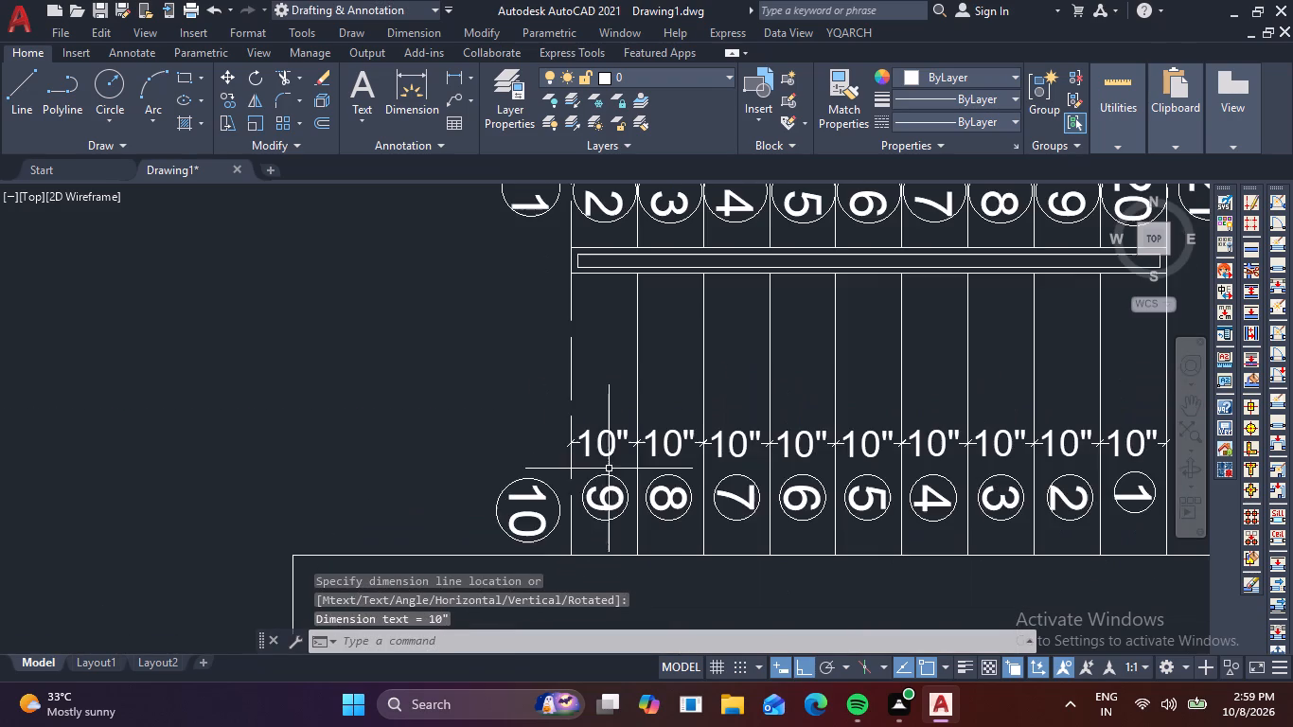
middle_drag(602, 468, 821, 453)
scroll(821, 453, down, 2)
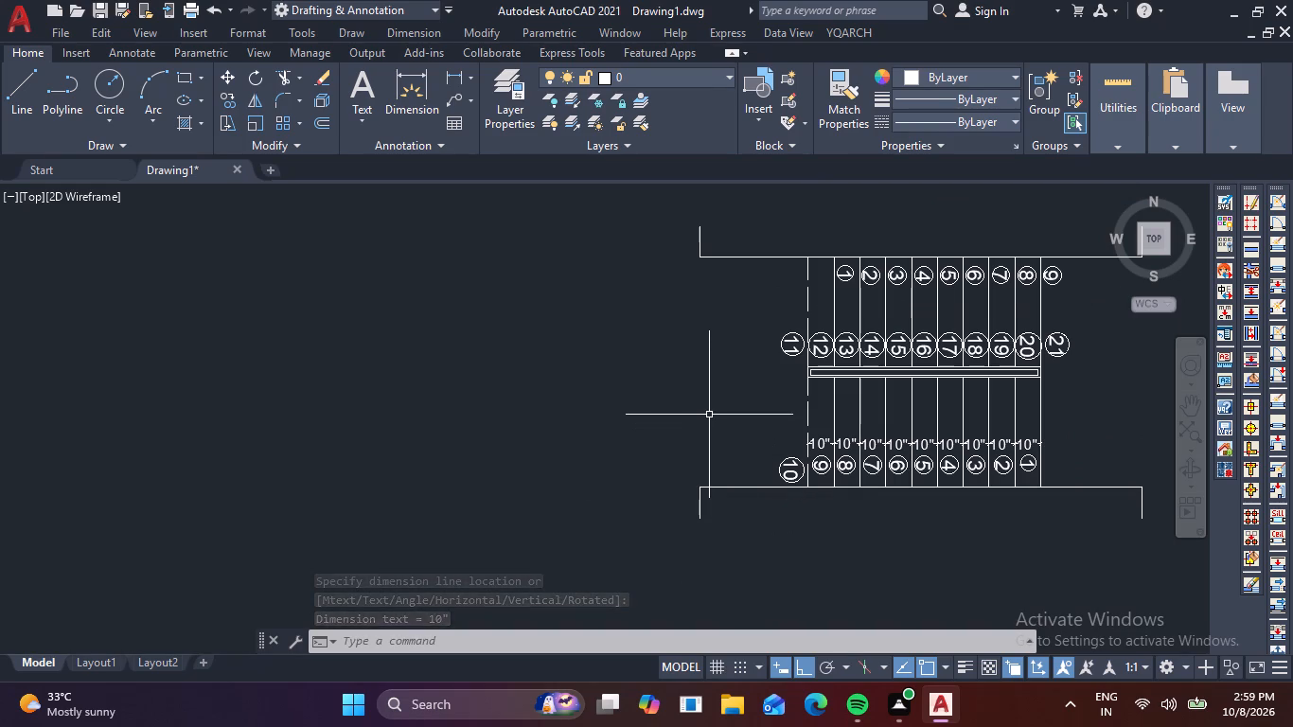
middle_drag(1074, 400, 939, 415)
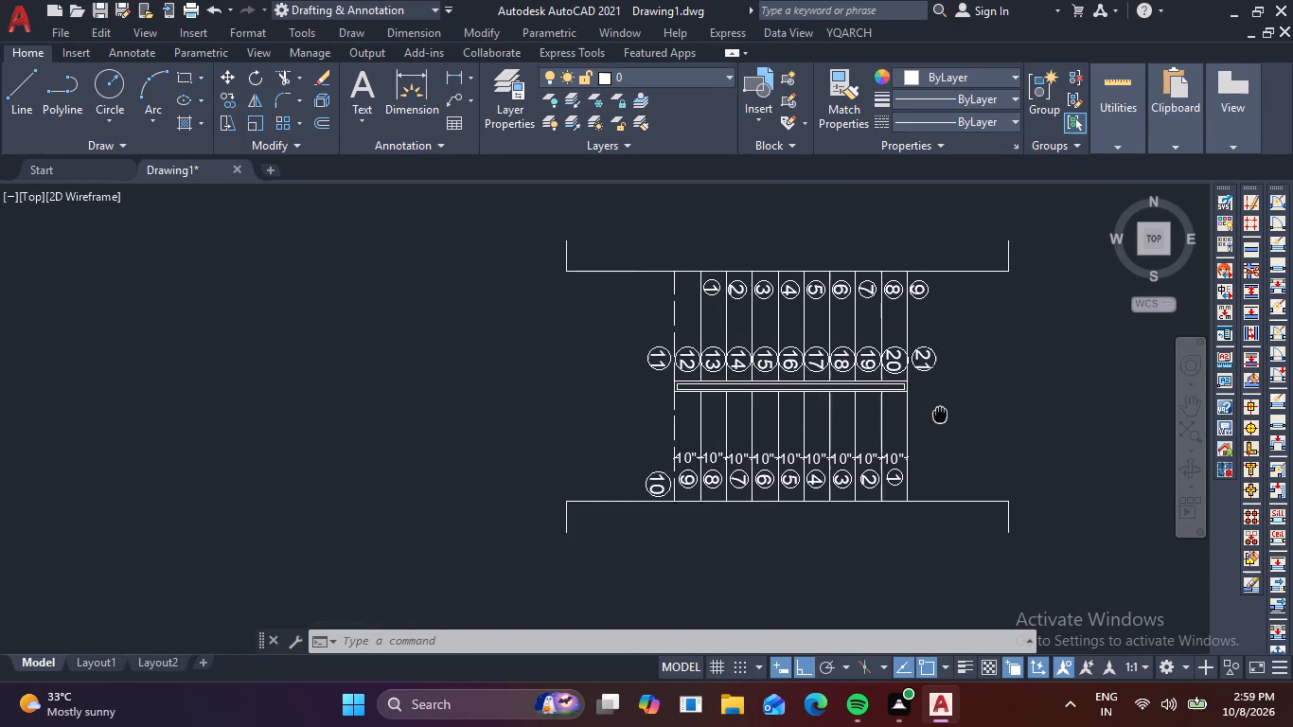
middle_drag(939, 415, 888, 414)
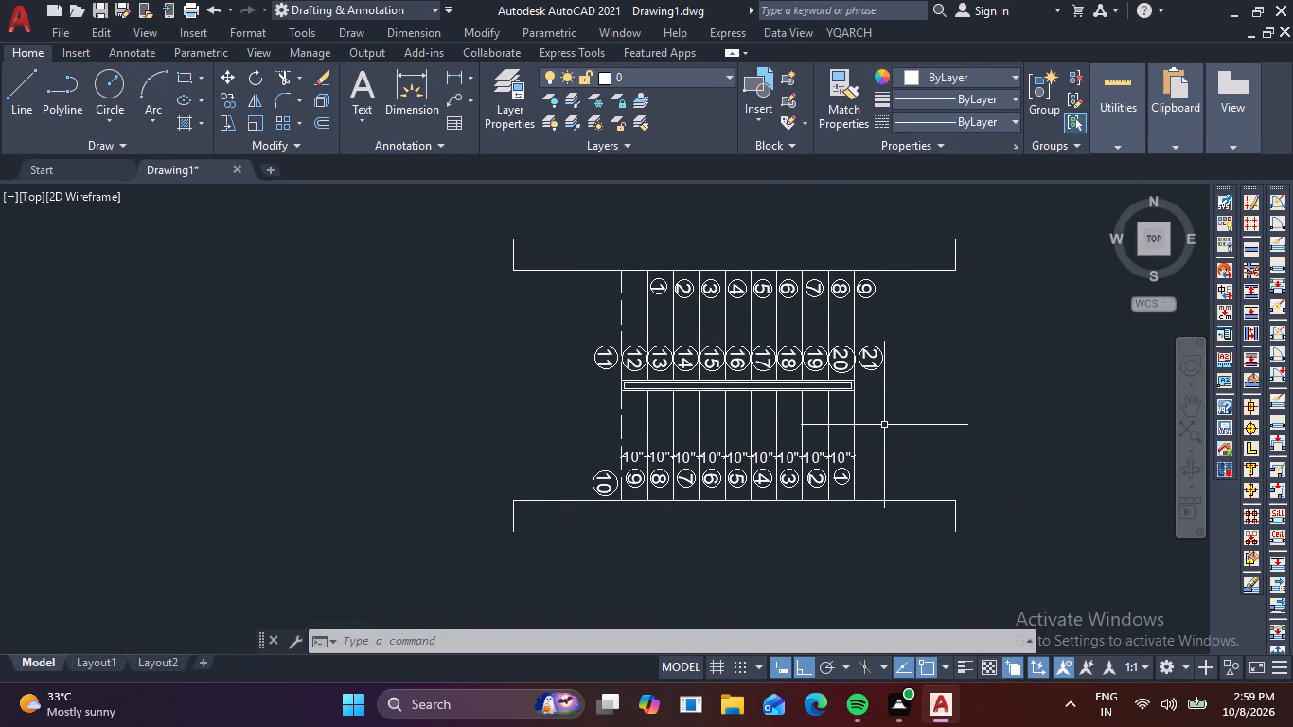
key(Escape)
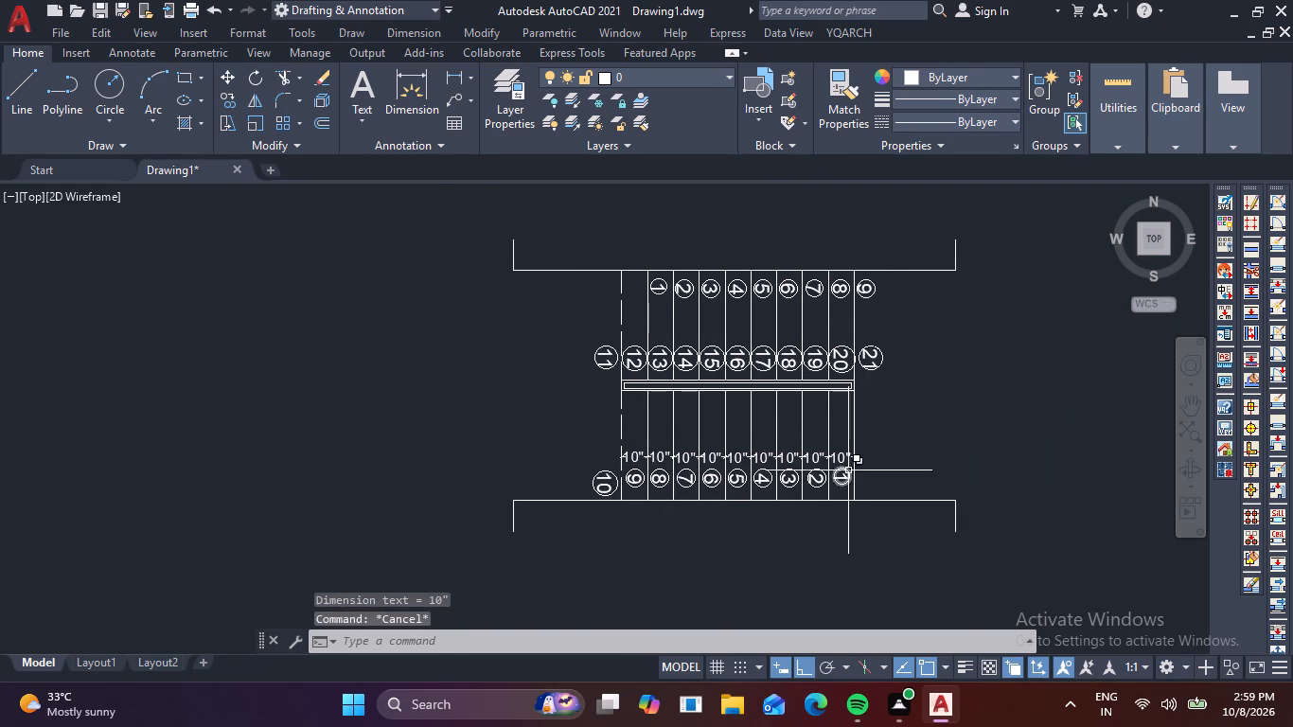
scroll(848, 471, up, 3)
scroll(303, 395, down, 1)
middle_drag(325, 399, 535, 394)
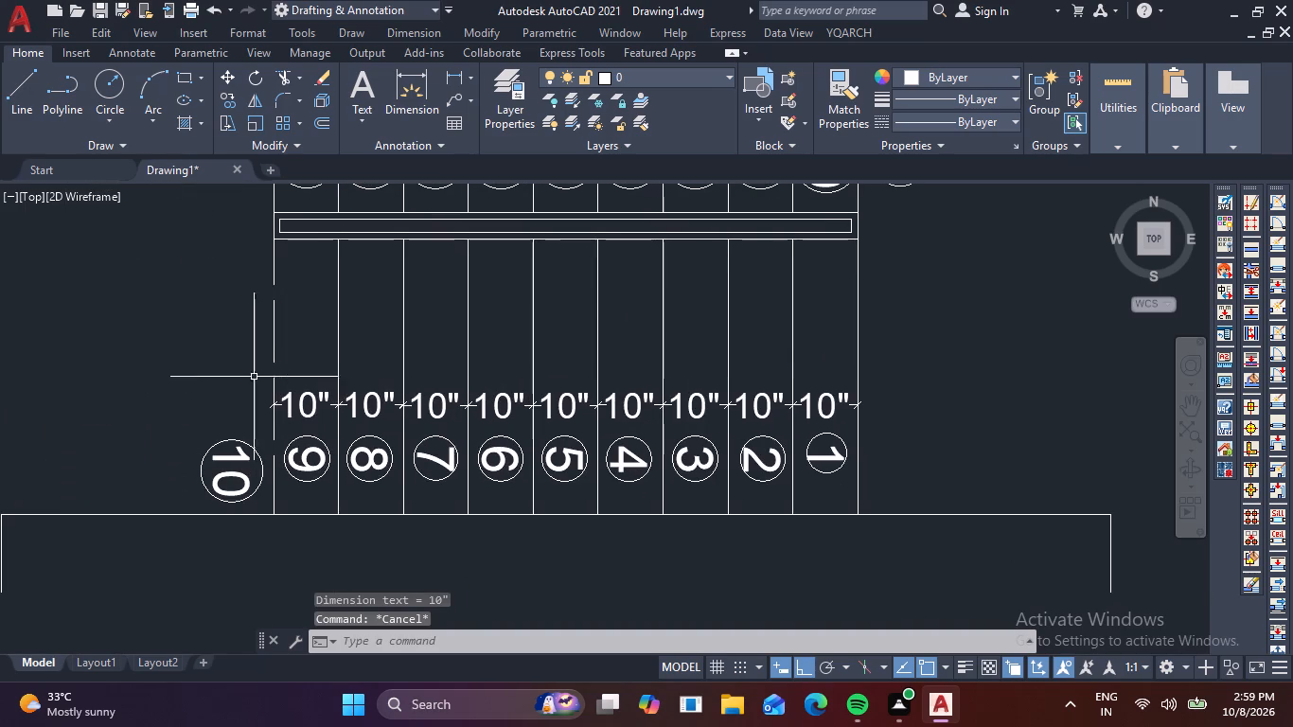
click(242, 380)
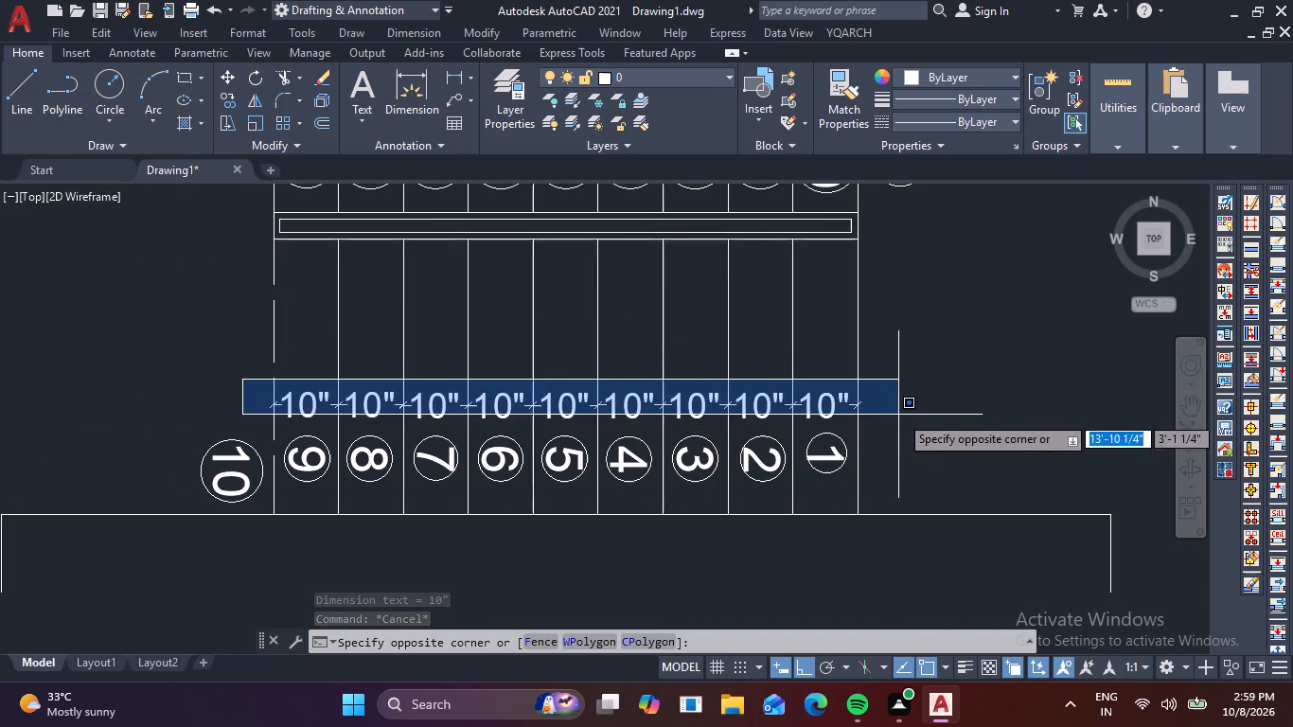
click(921, 430)
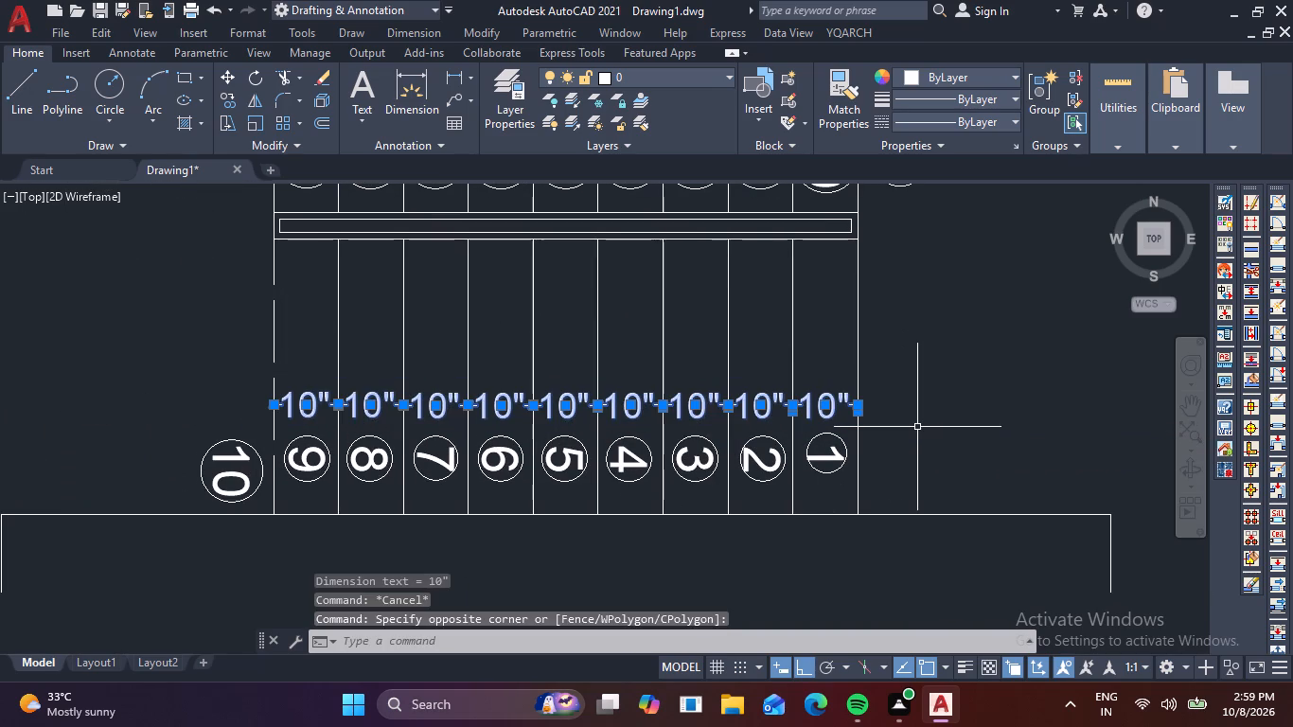
key(m)
key(i)
key(space)
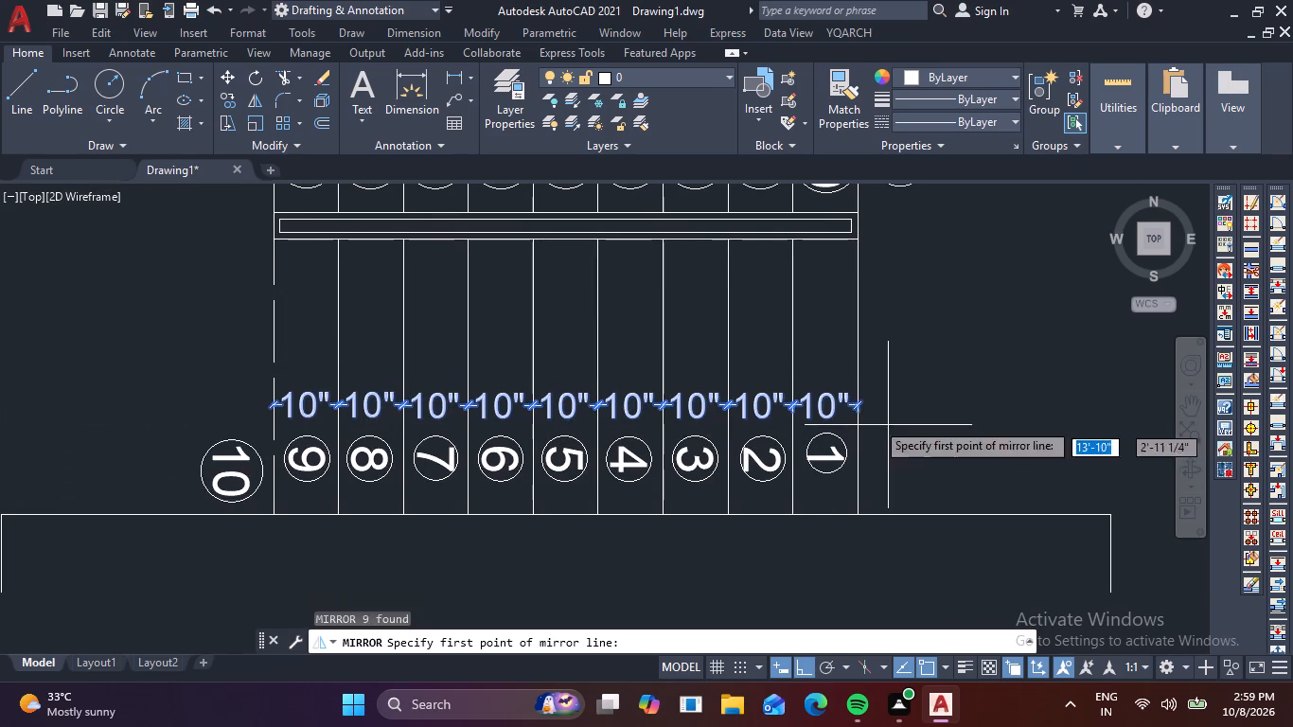
middle_drag(877, 330, 912, 446)
scroll(889, 395, down, 1)
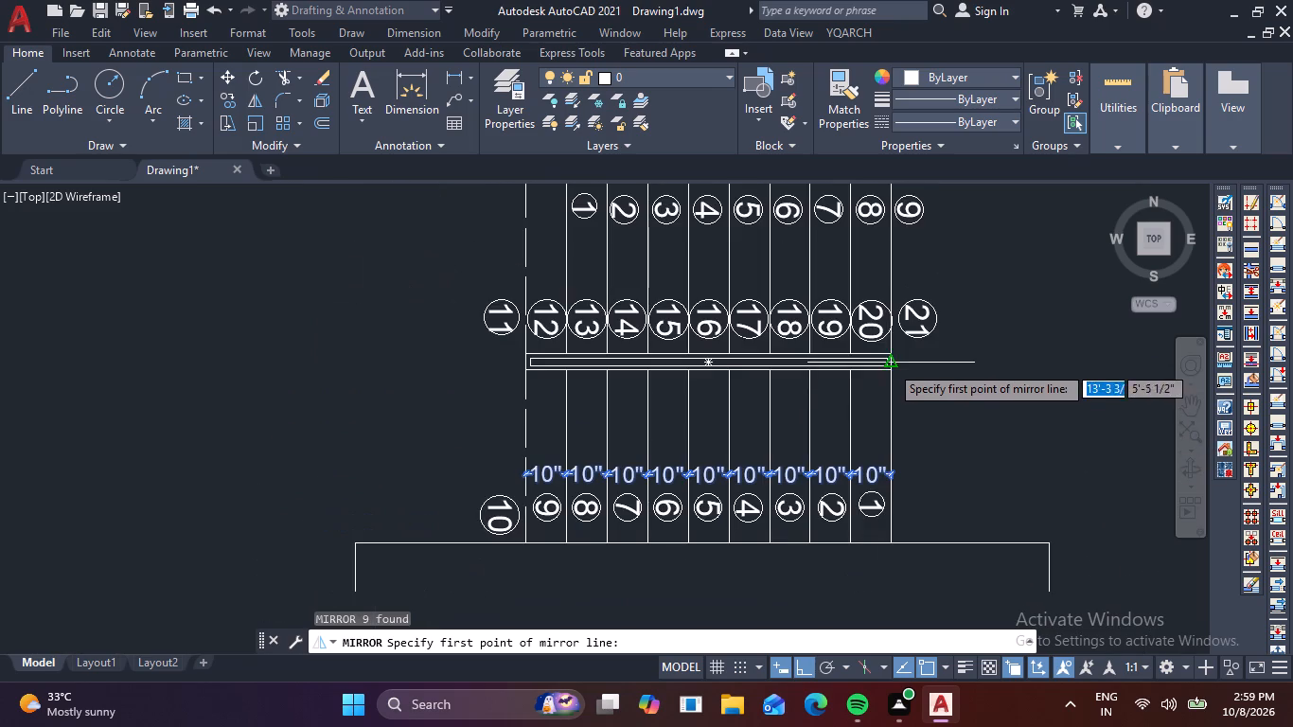
click(894, 367)
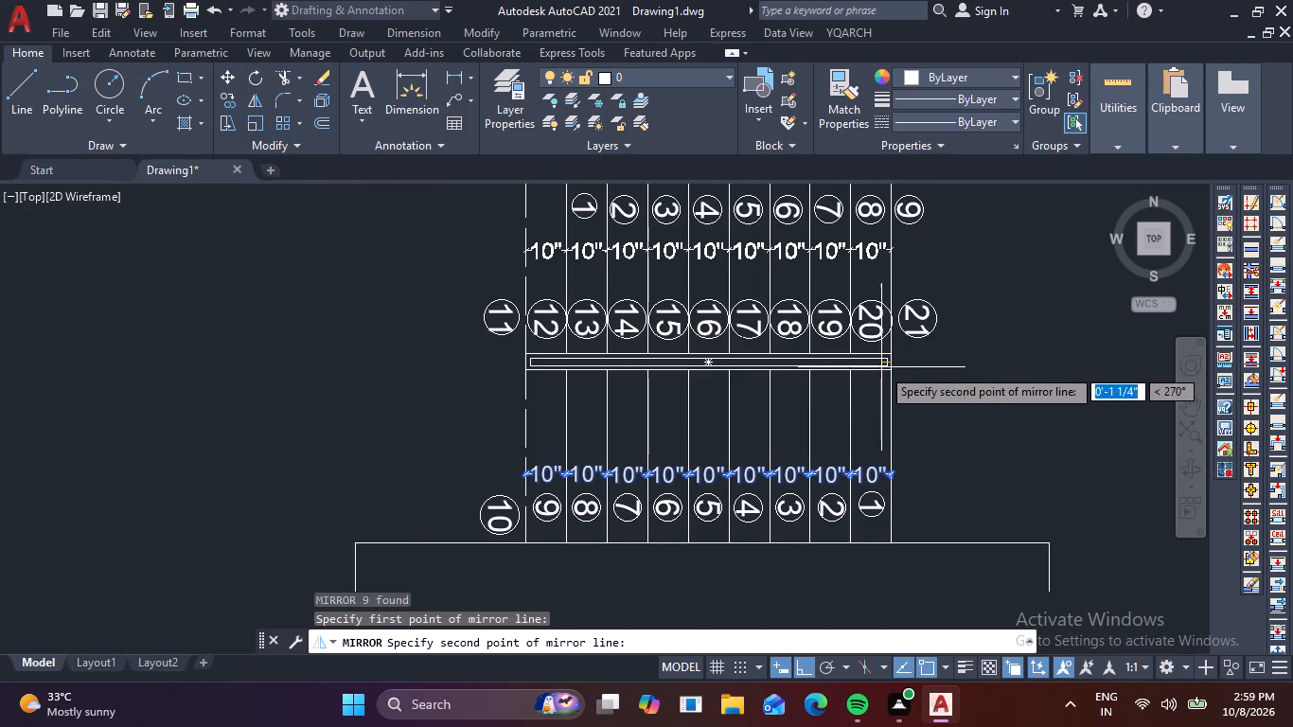
click(466, 358)
key(space)
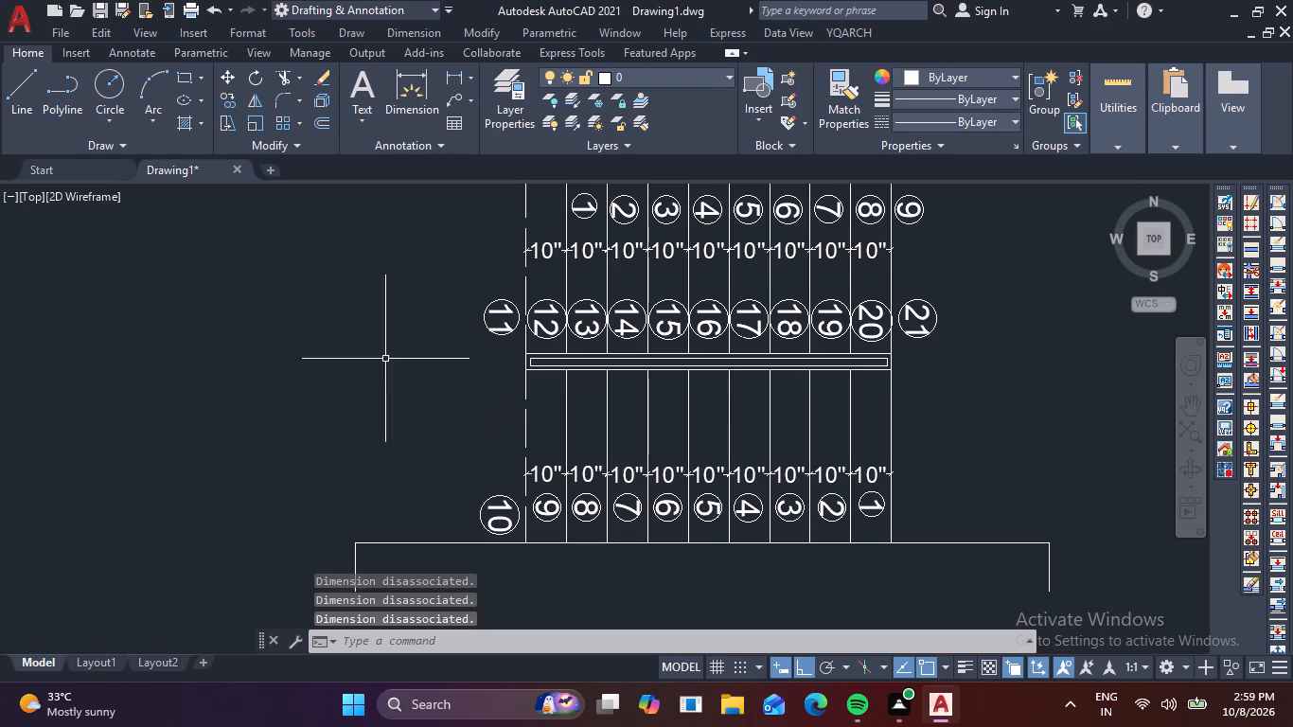
Draw a horizontal line across the upper flight from the dashed edge to the last tread line, between the dimensions and circled numbers 12–20.
key(l)
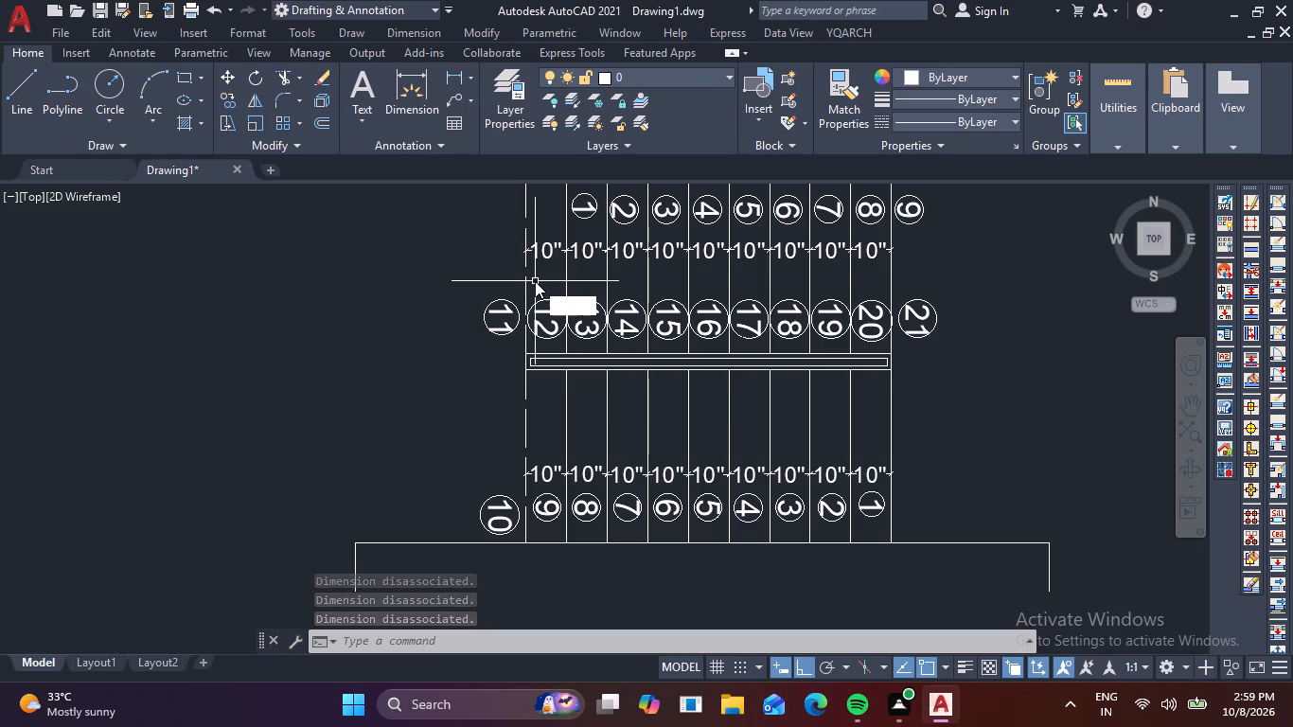
key(space)
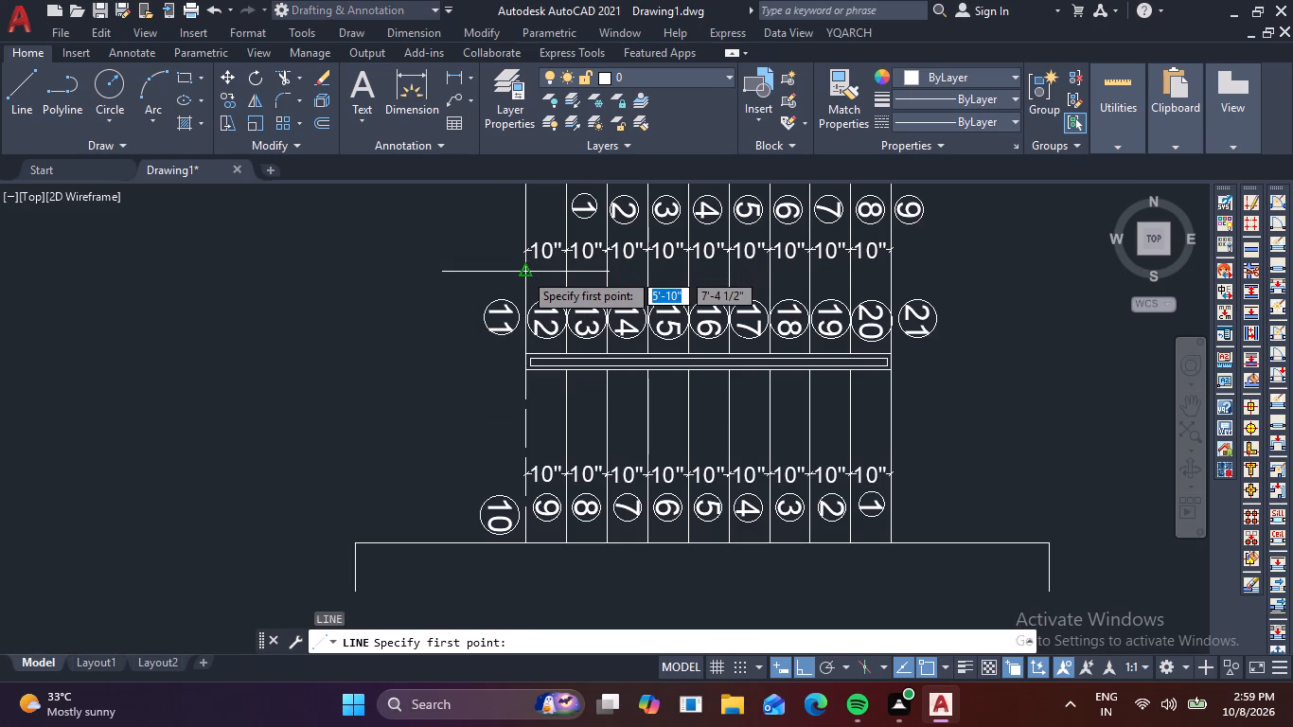
click(523, 272)
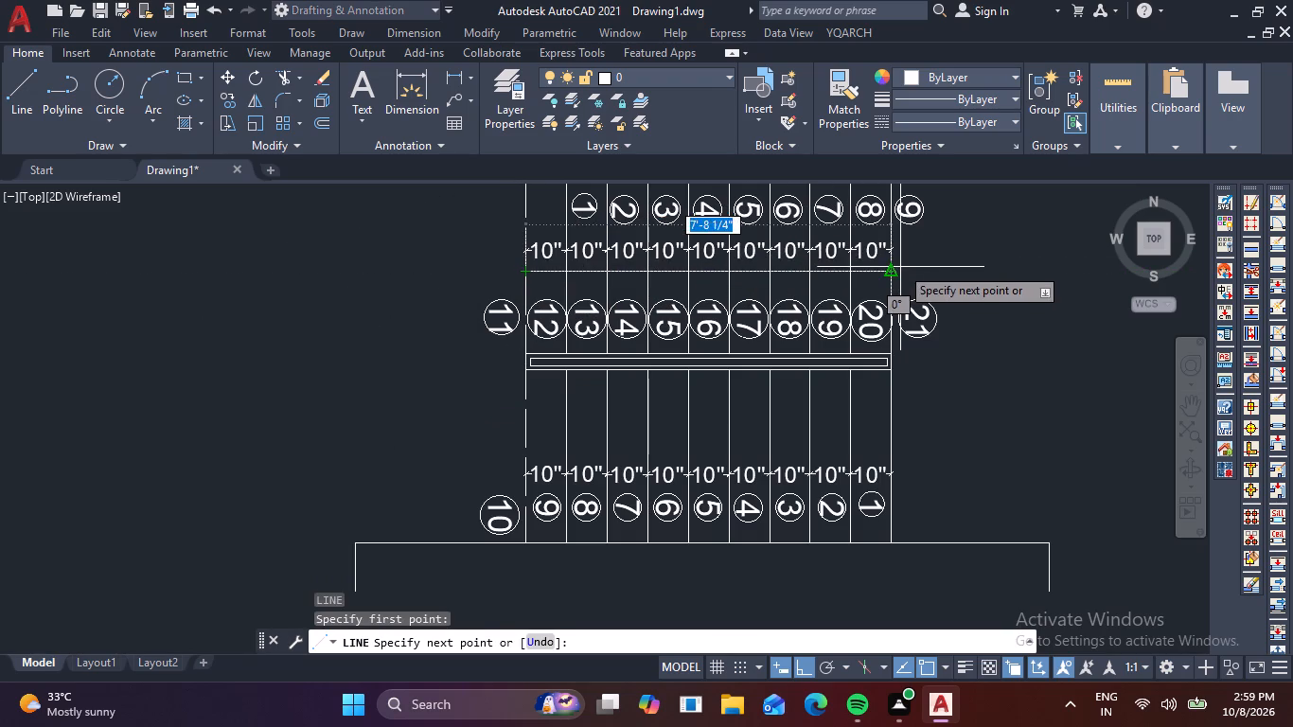
click(886, 275)
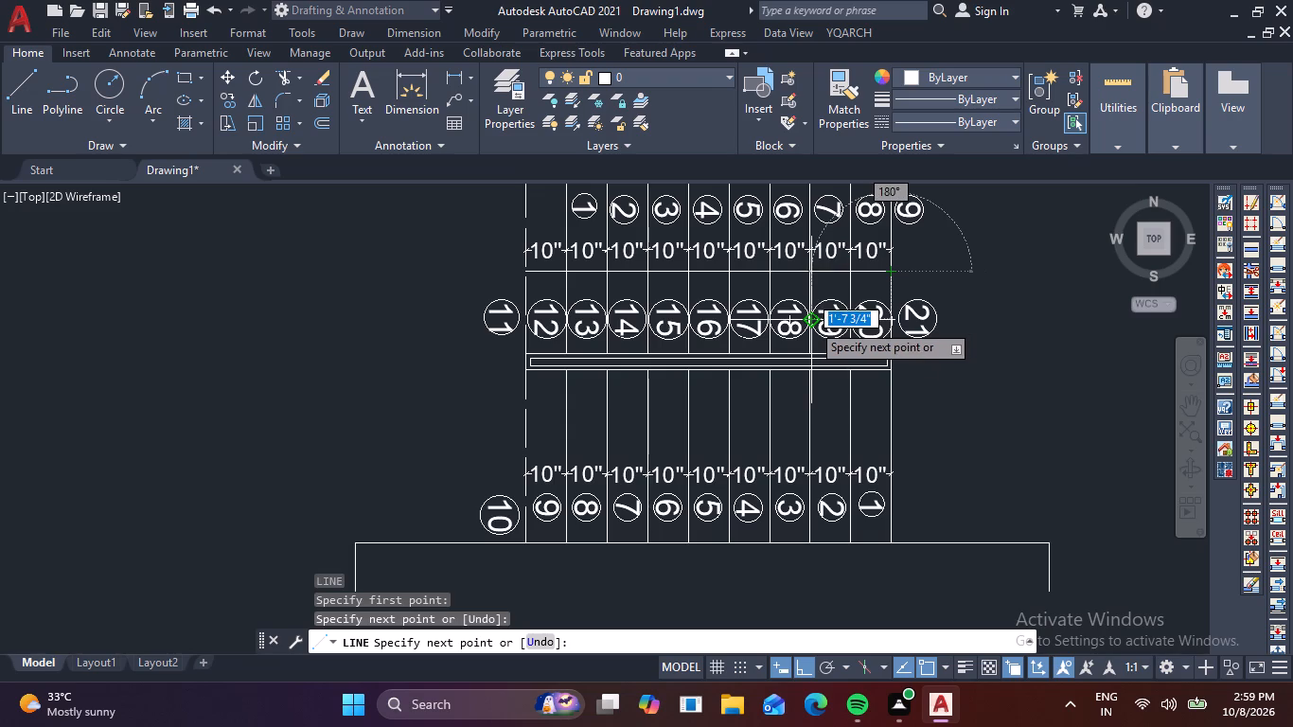
key(Escape)
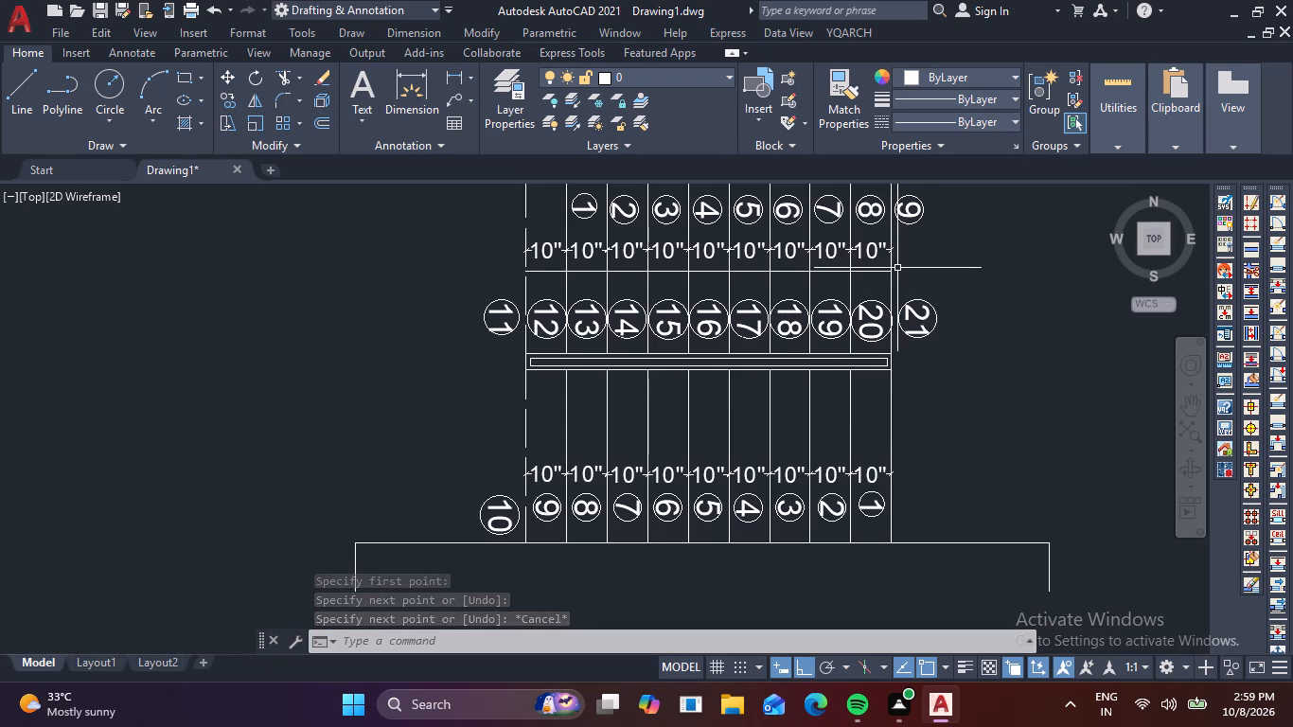
Turn Ortho off for drawing a freely angled line at the tread 20 end of the new horizontal line.
scroll(919, 257, up, 3)
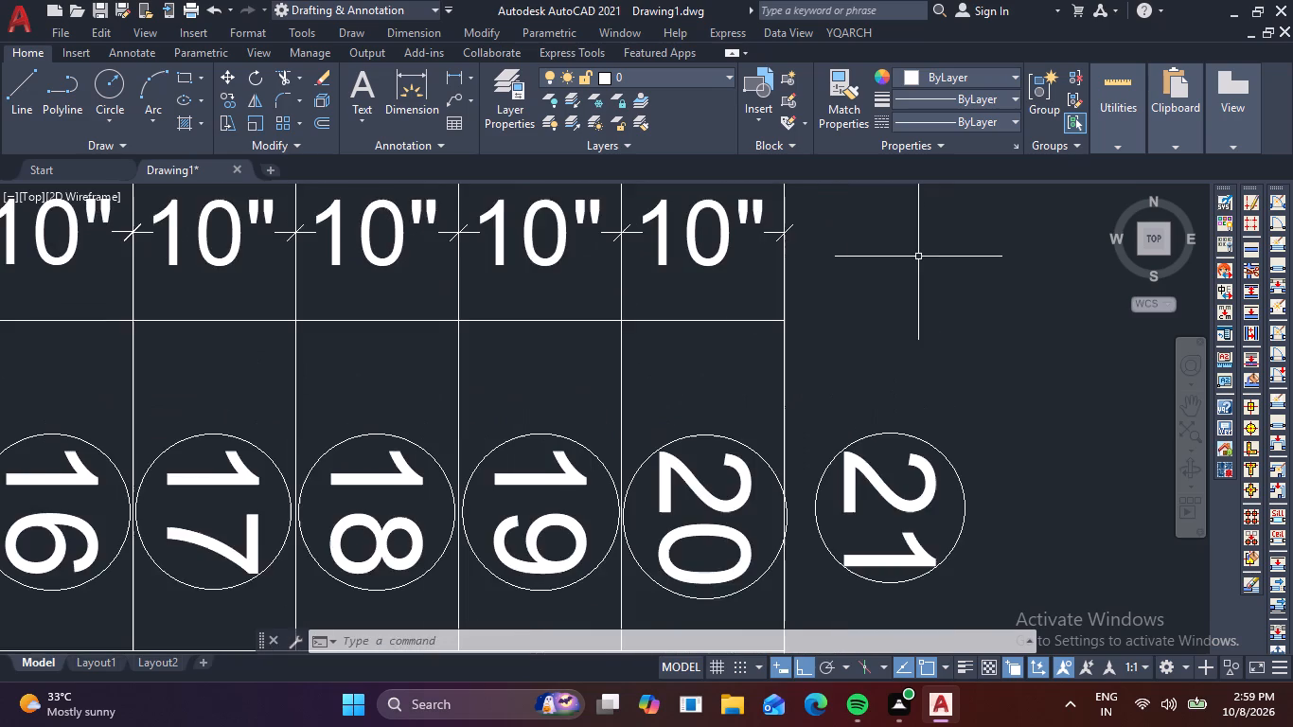
middle_drag(918, 257, 936, 343)
key(l)
key(space)
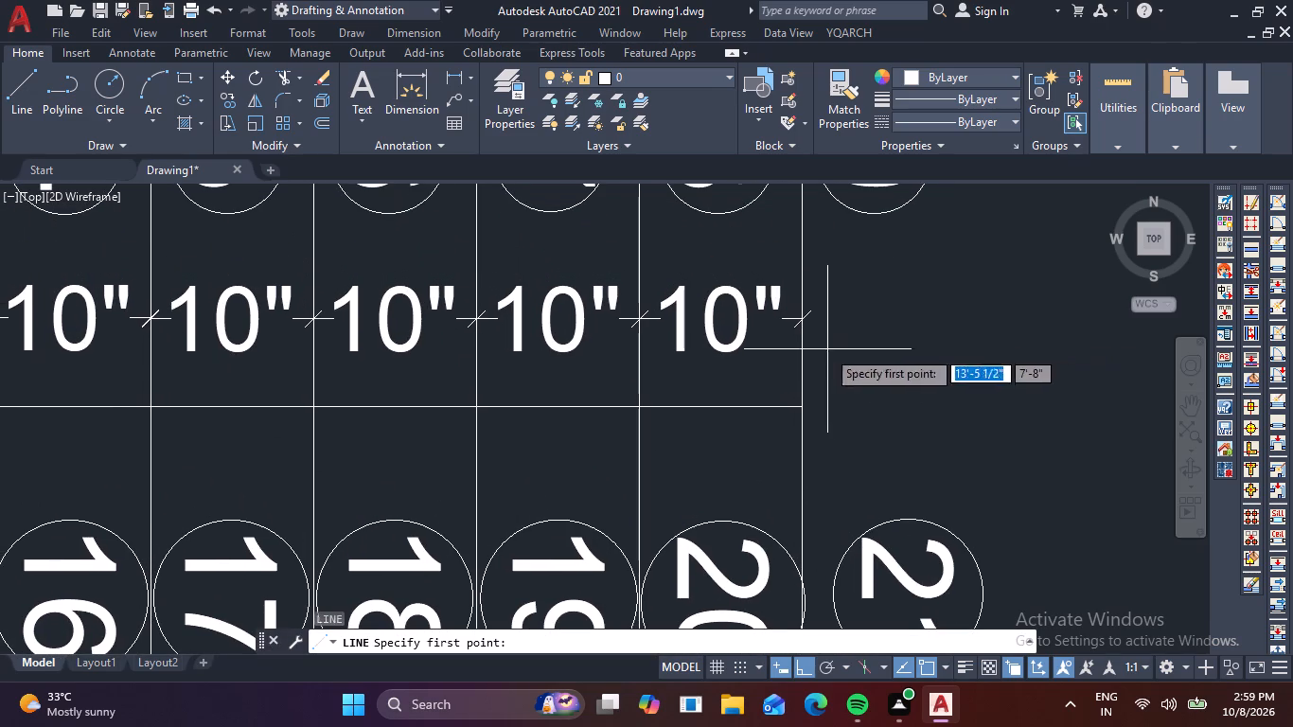
key(F8)
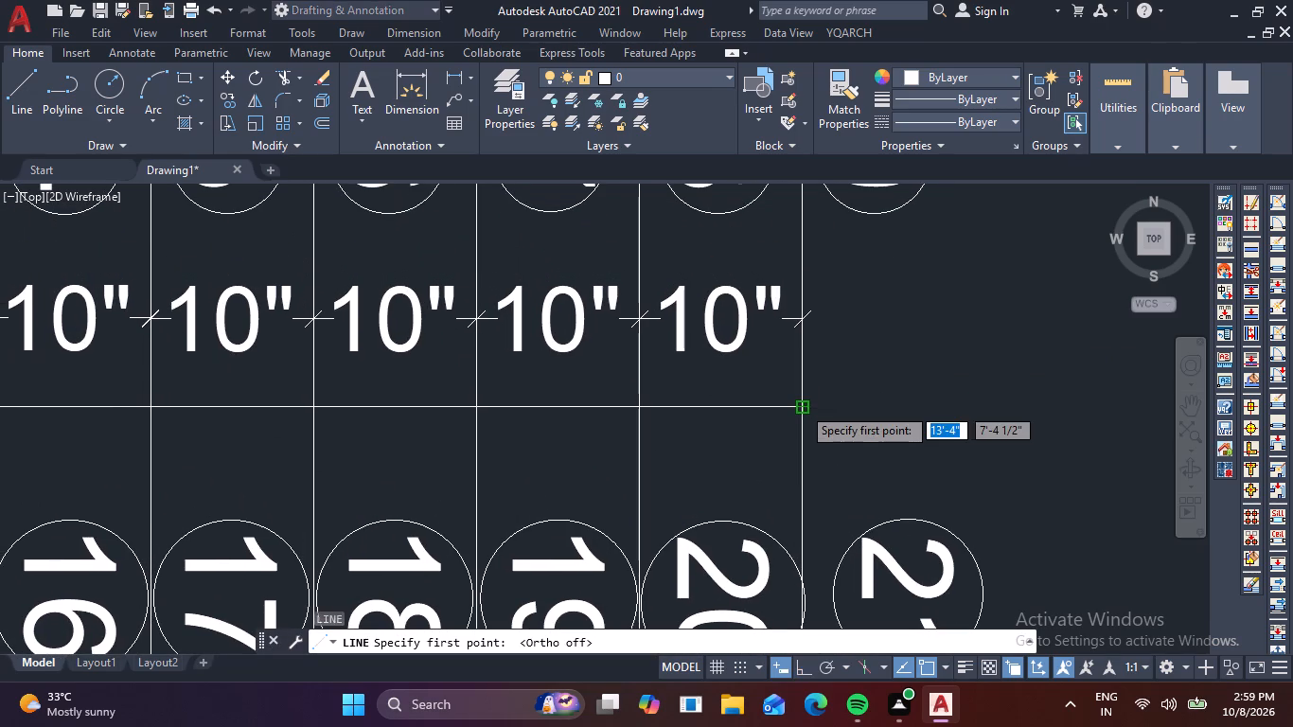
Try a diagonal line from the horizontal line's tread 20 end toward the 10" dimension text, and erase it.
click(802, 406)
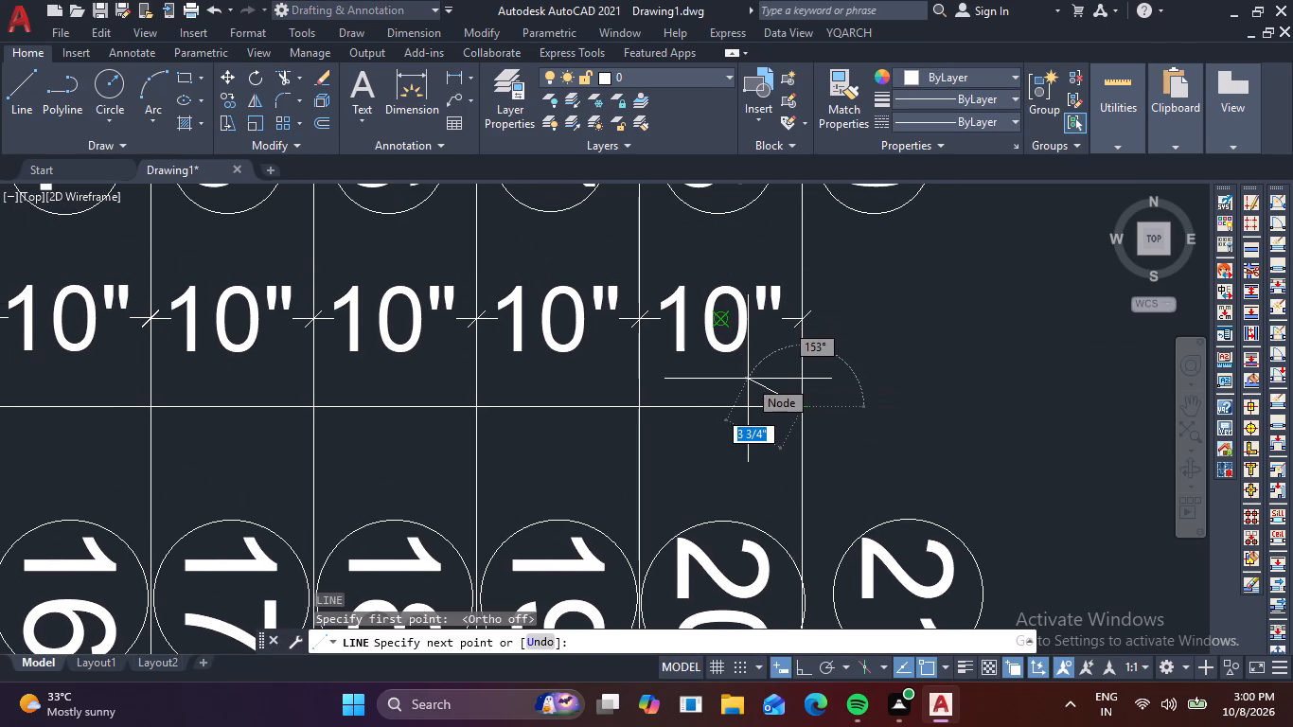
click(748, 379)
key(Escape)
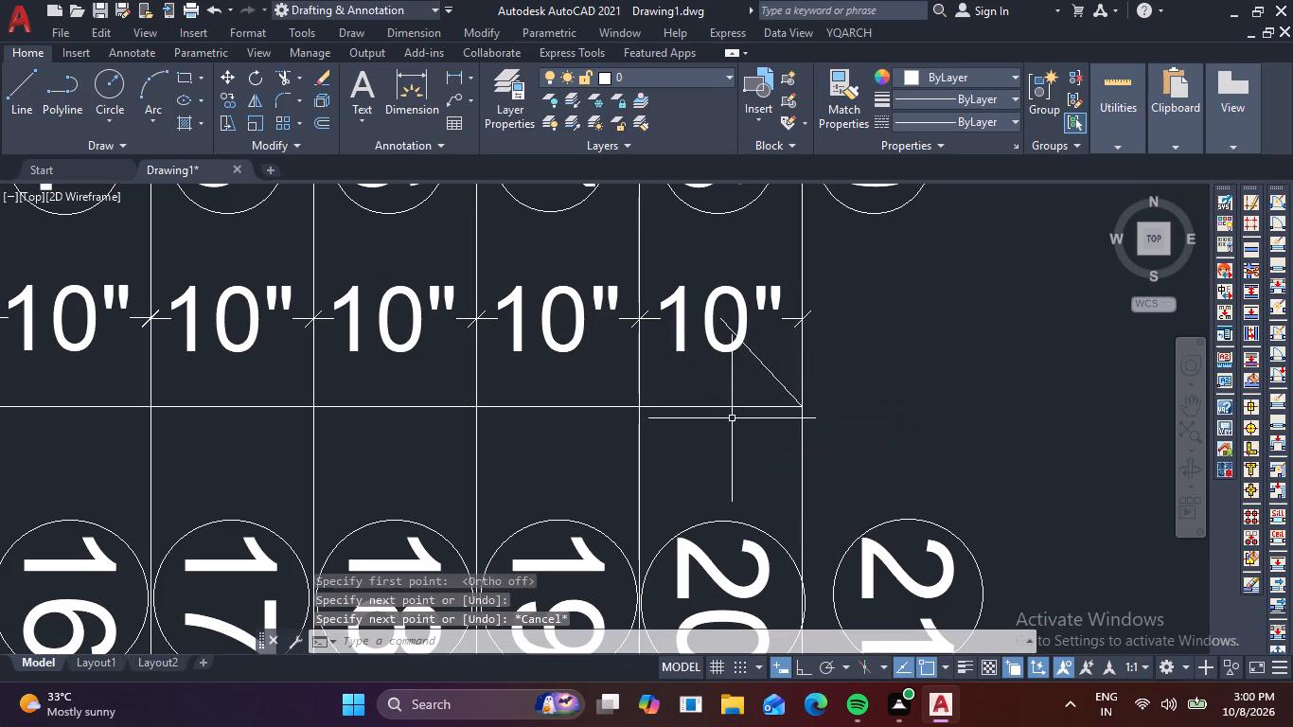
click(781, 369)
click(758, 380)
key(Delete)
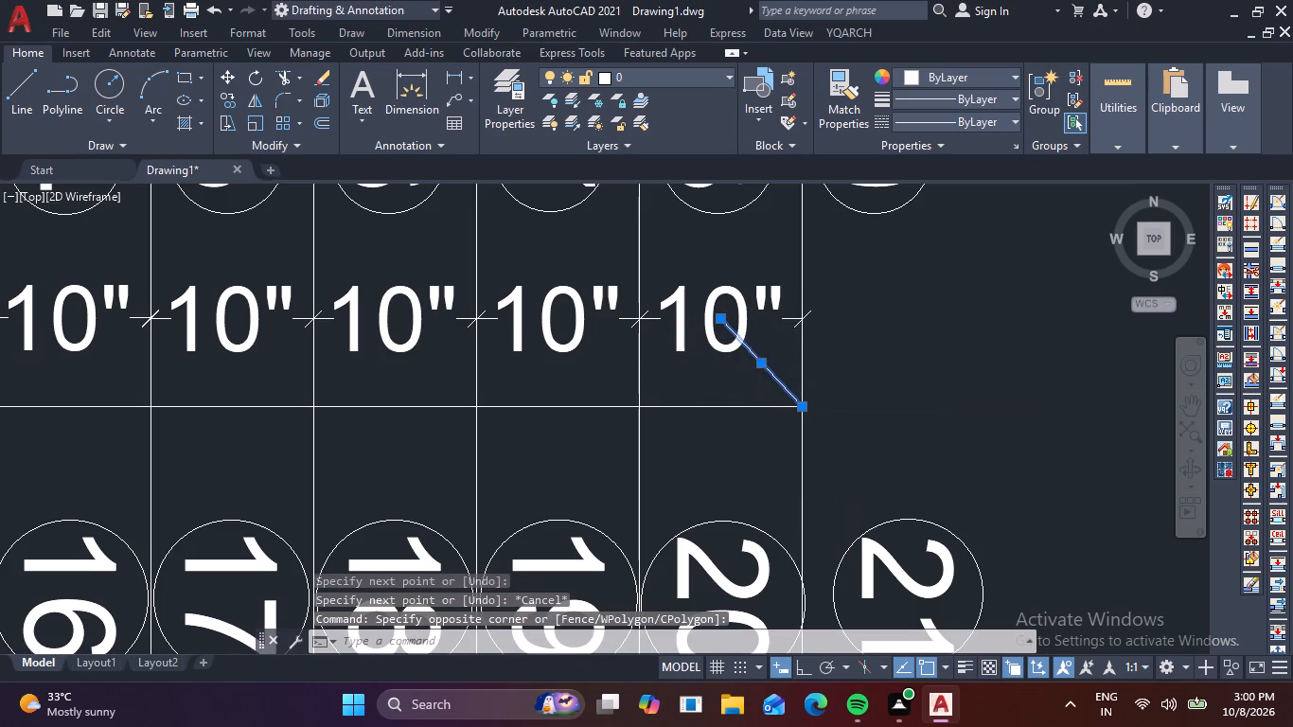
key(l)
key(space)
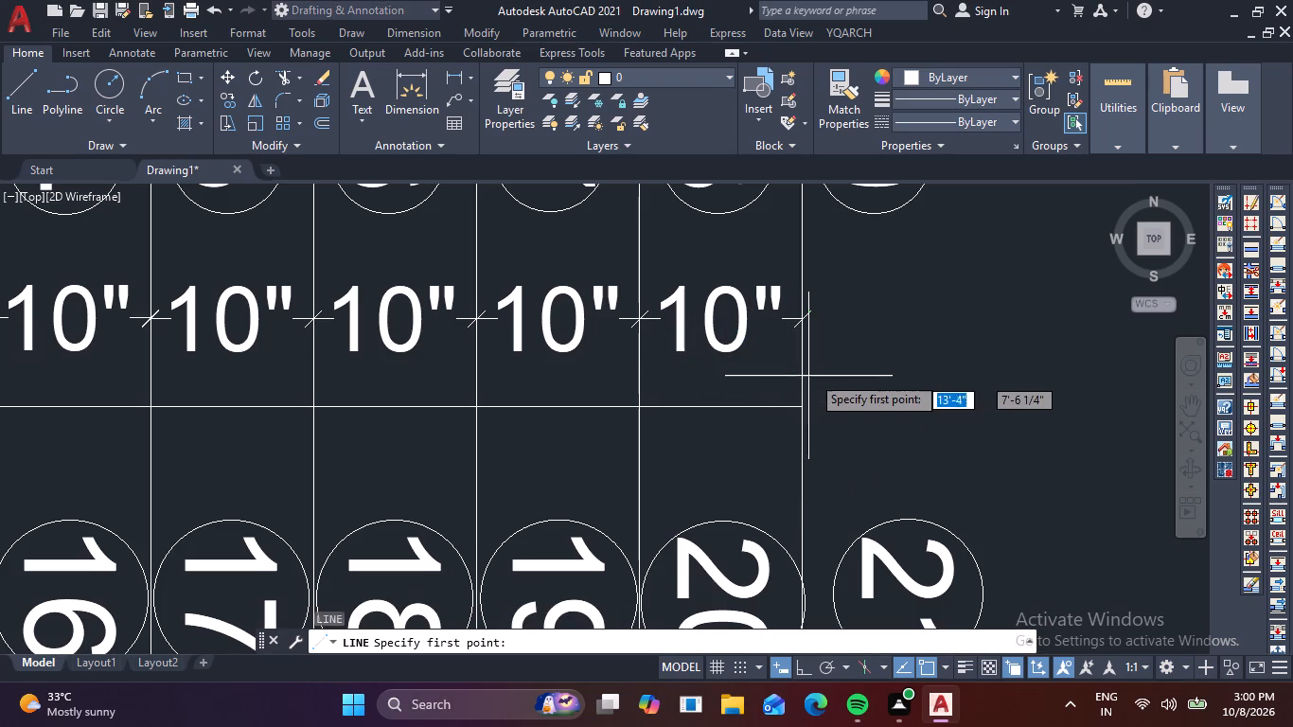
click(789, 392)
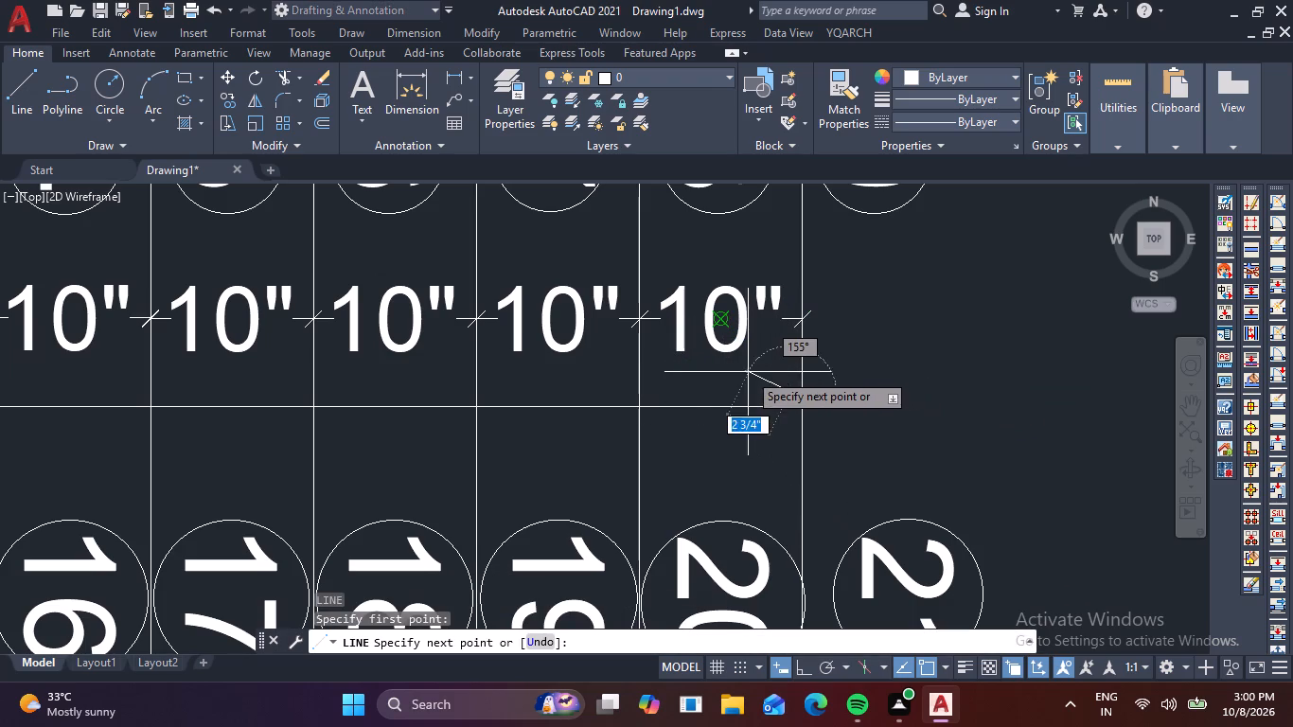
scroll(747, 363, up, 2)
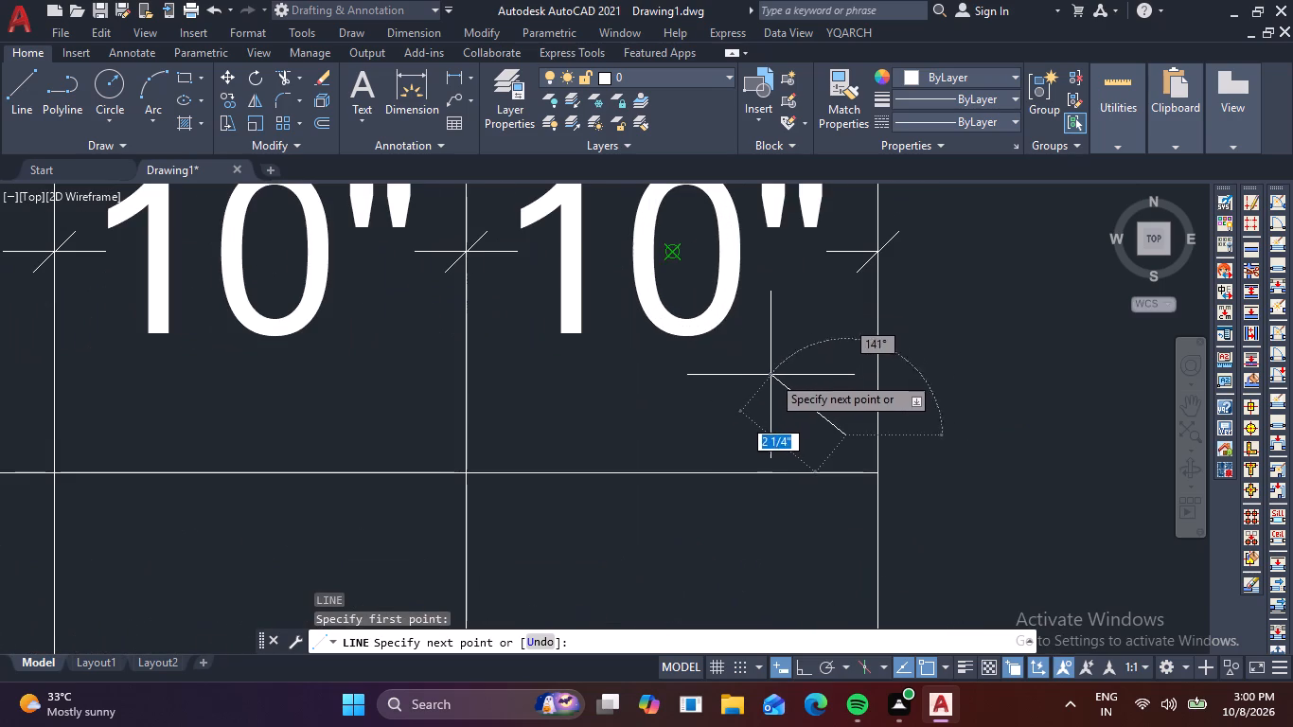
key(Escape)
Draw a narrow triangular arrowhead from the horizontal line's tread 20 end, with sides of about 3 1/2", 3/4" and 2 3/4".
key(space)
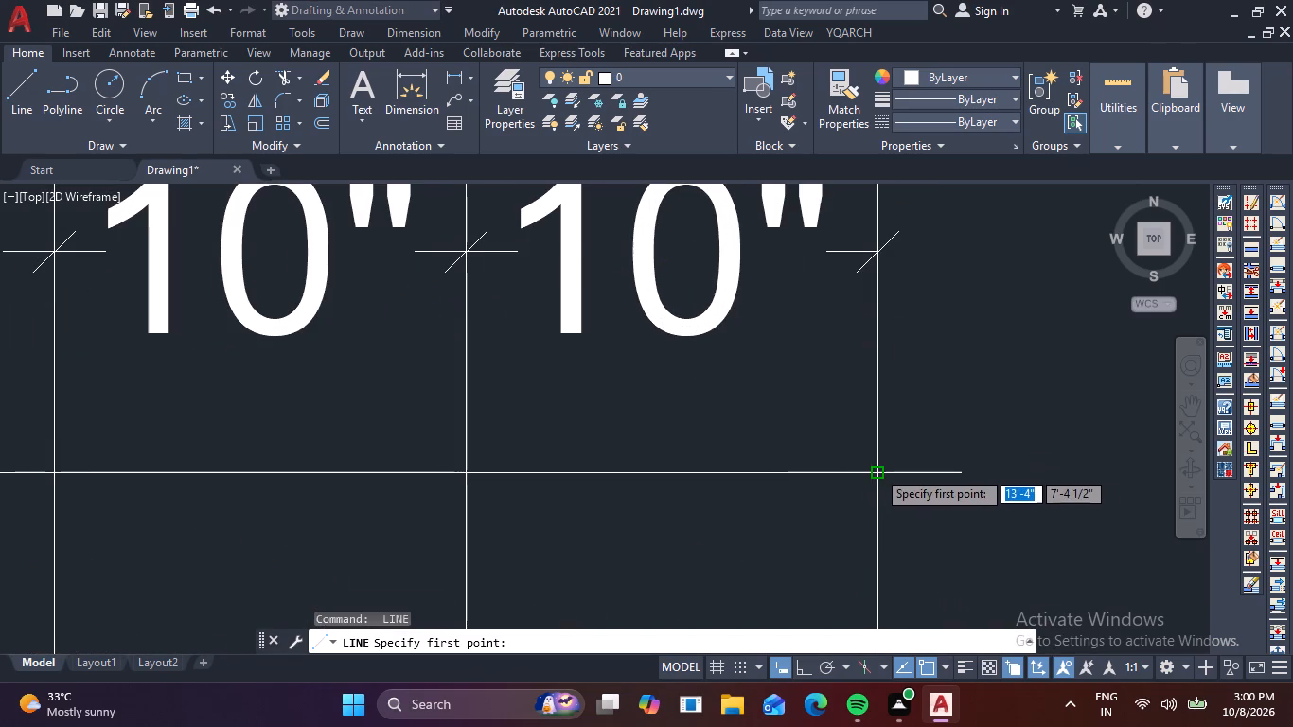
click(877, 470)
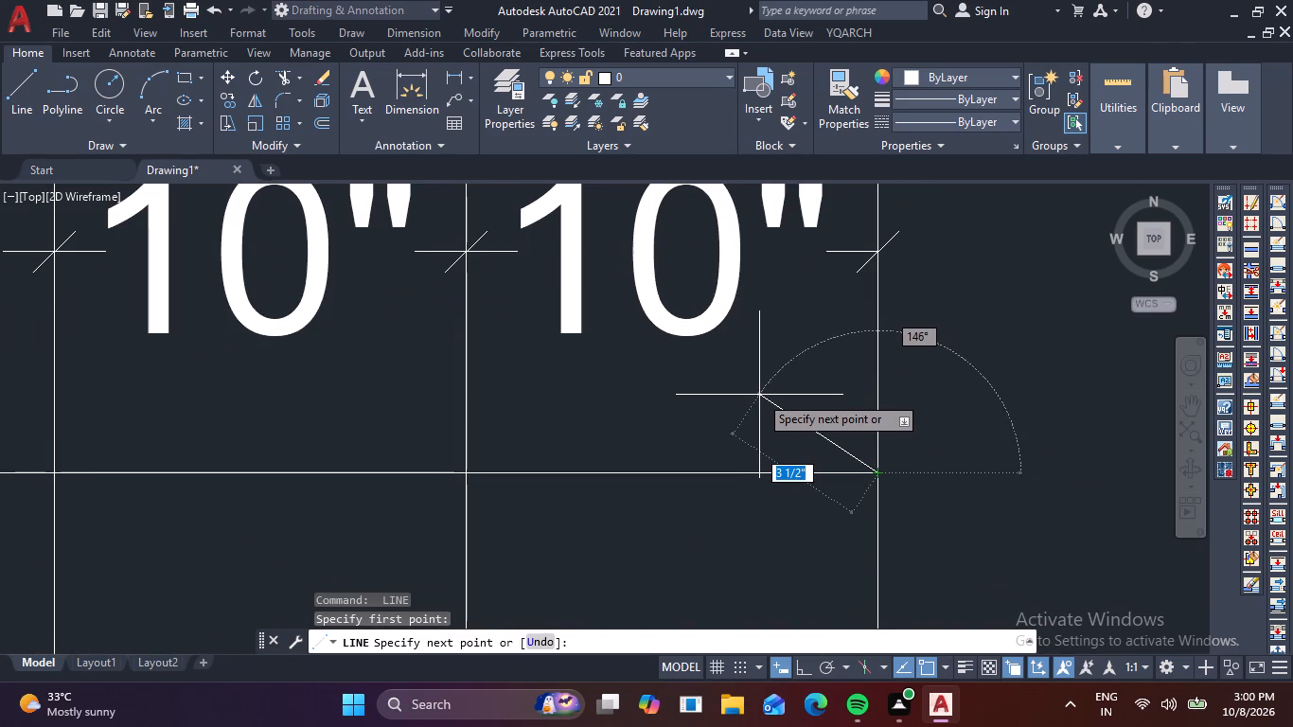
click(759, 395)
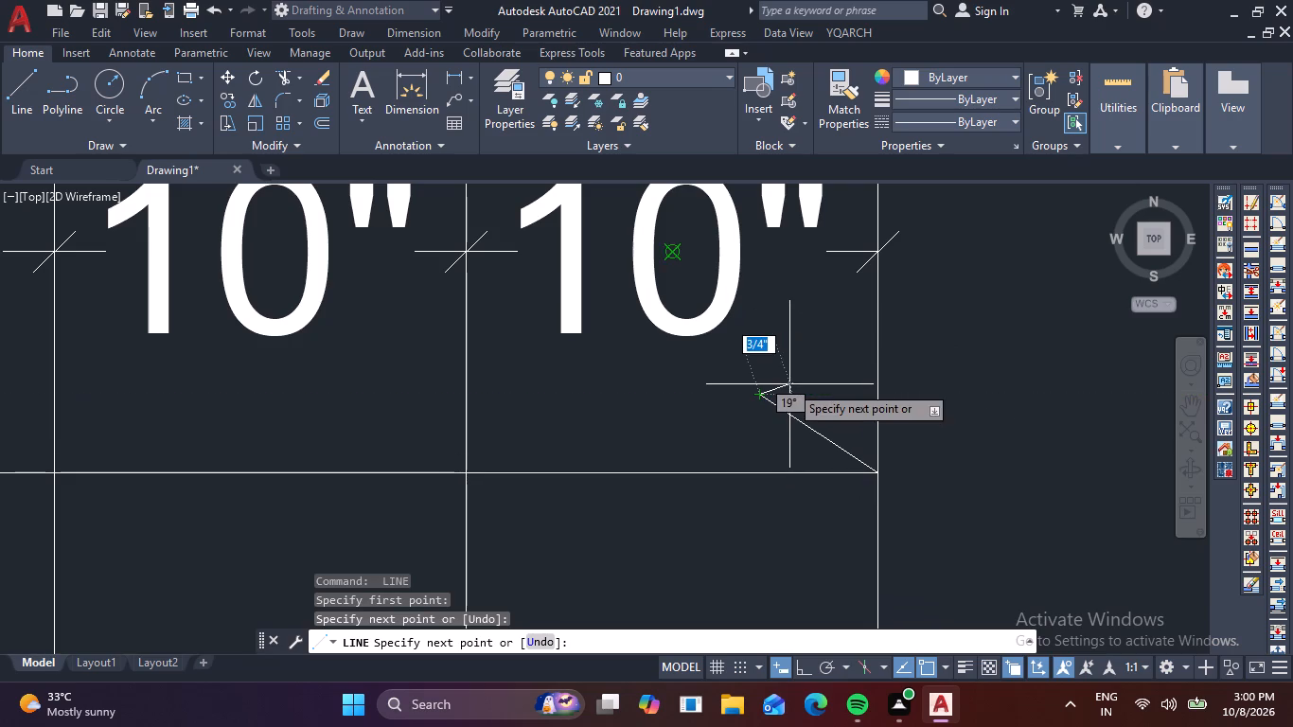
scroll(792, 379, up, 1)
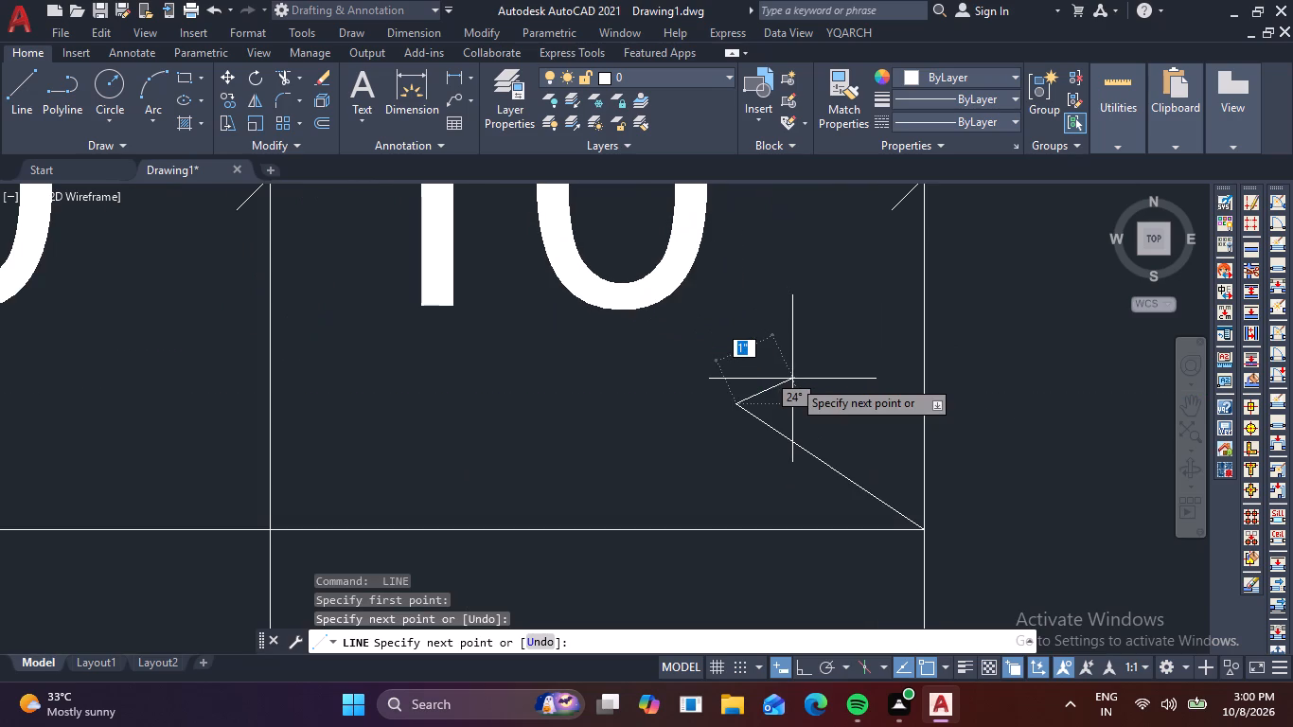
click(793, 380)
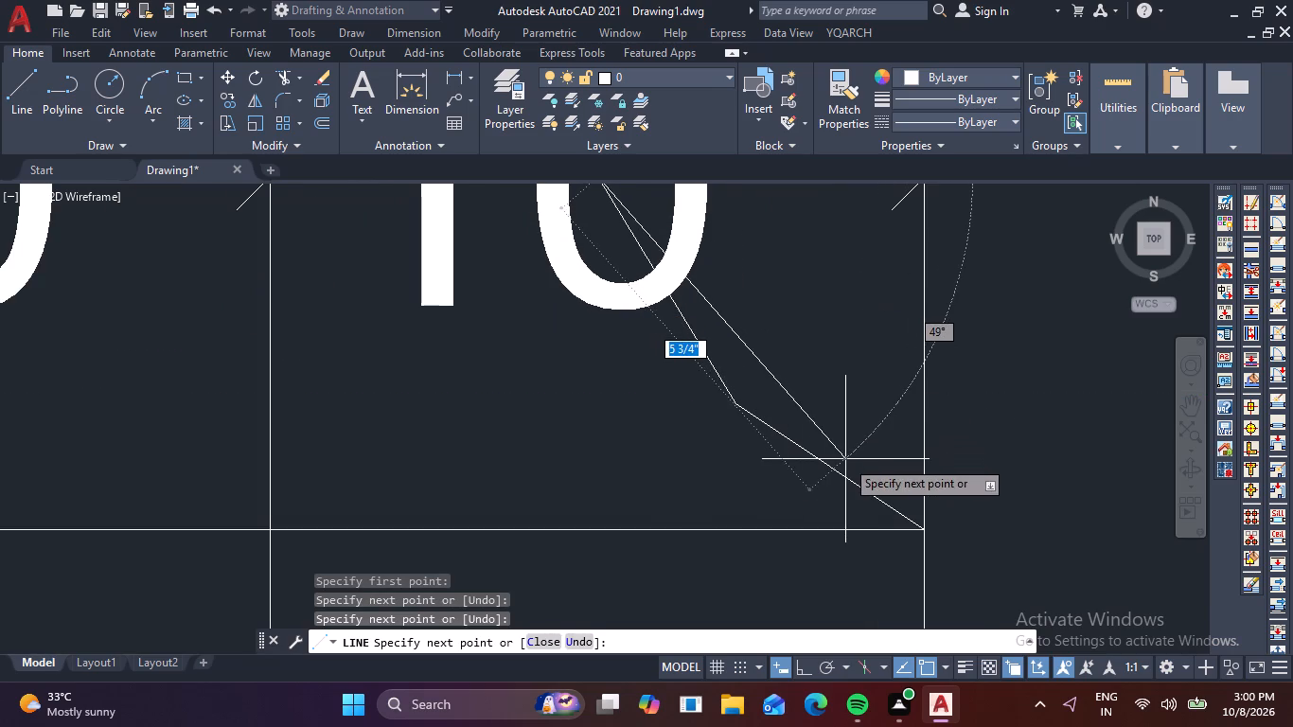
click(575, 643)
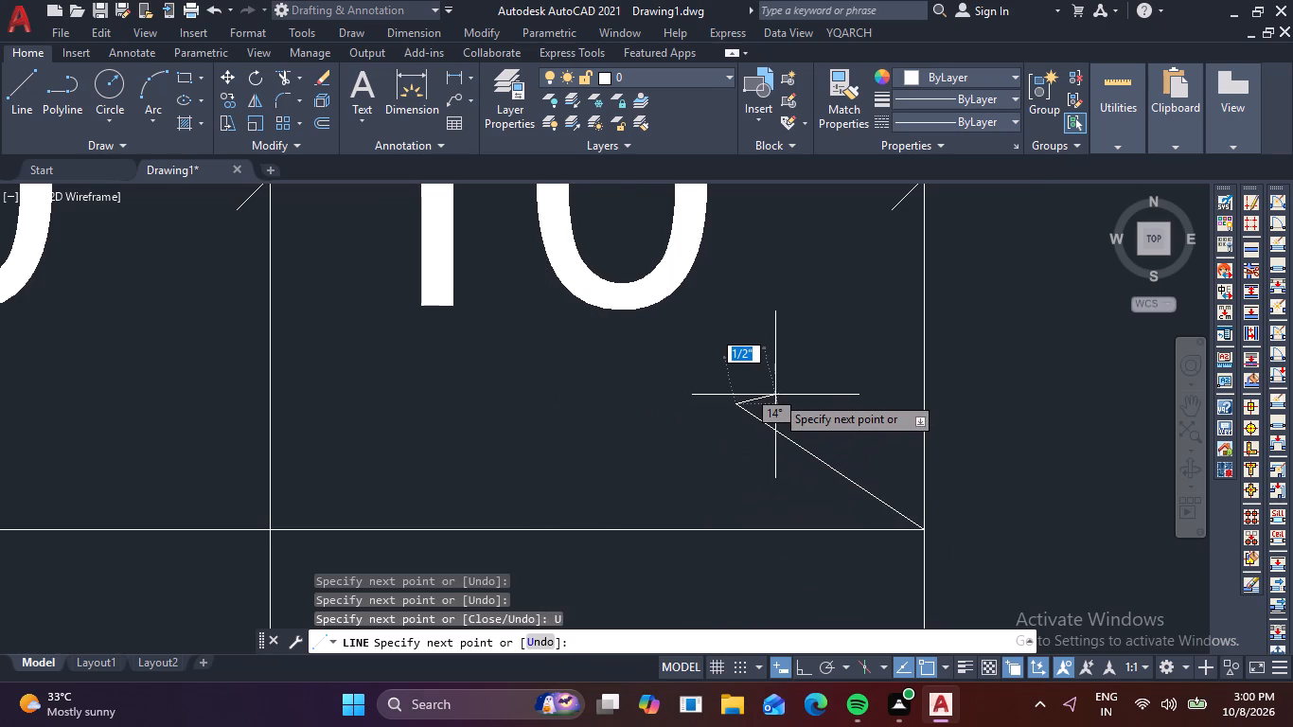
scroll(775, 395, down, 1)
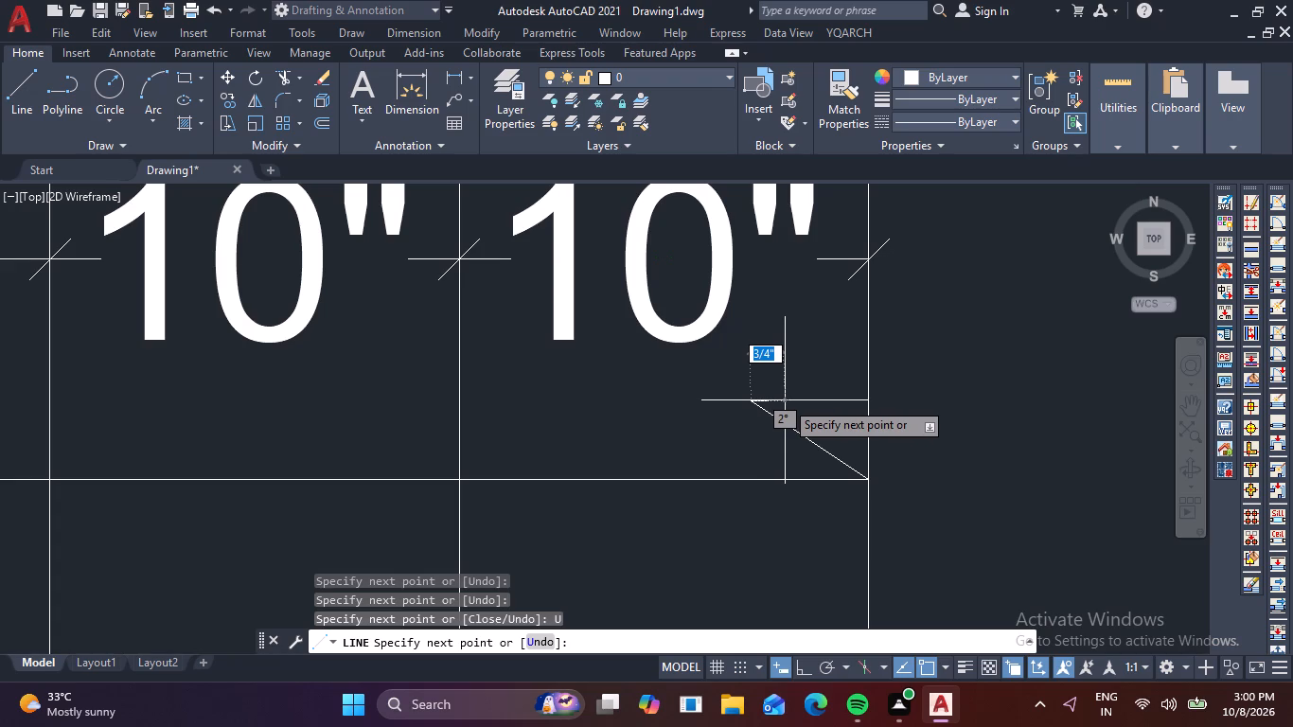
click(785, 400)
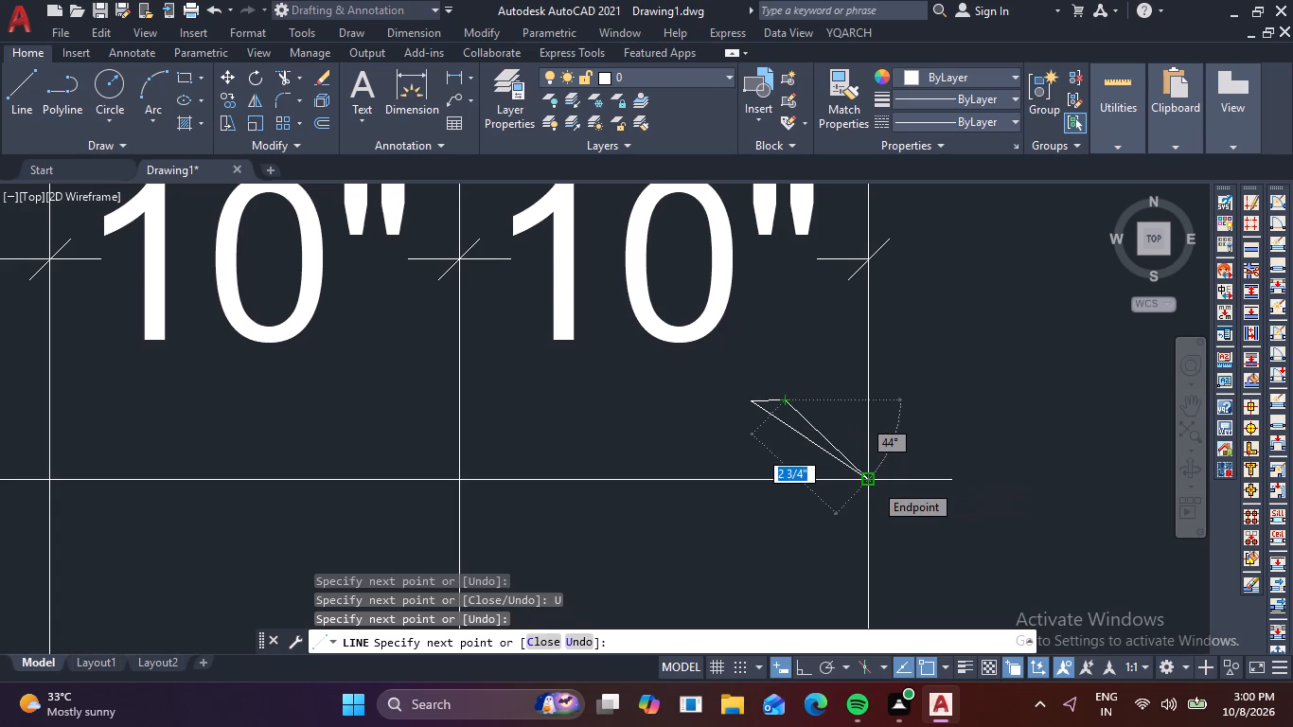
click(874, 483)
key(Escape)
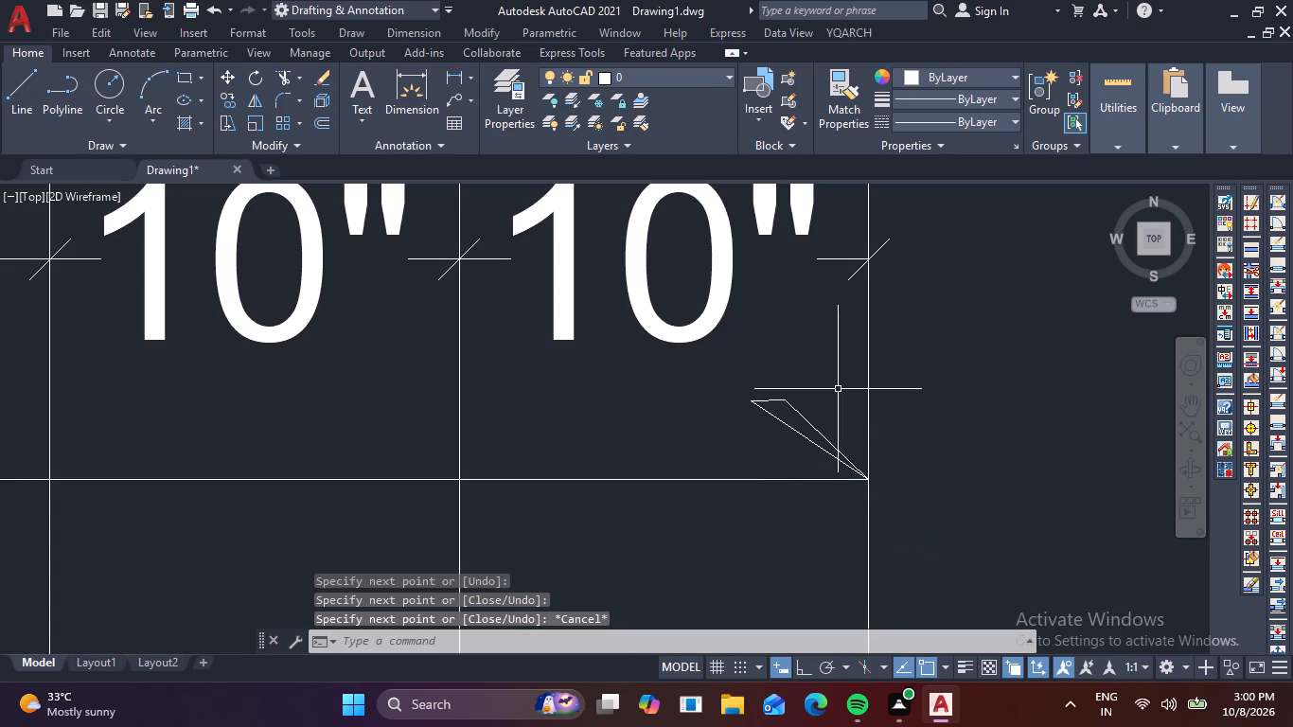
Mirror the triangular arrowhead half about the upper flight's horizontal direction line, keeping the original.
click(838, 388)
click(719, 421)
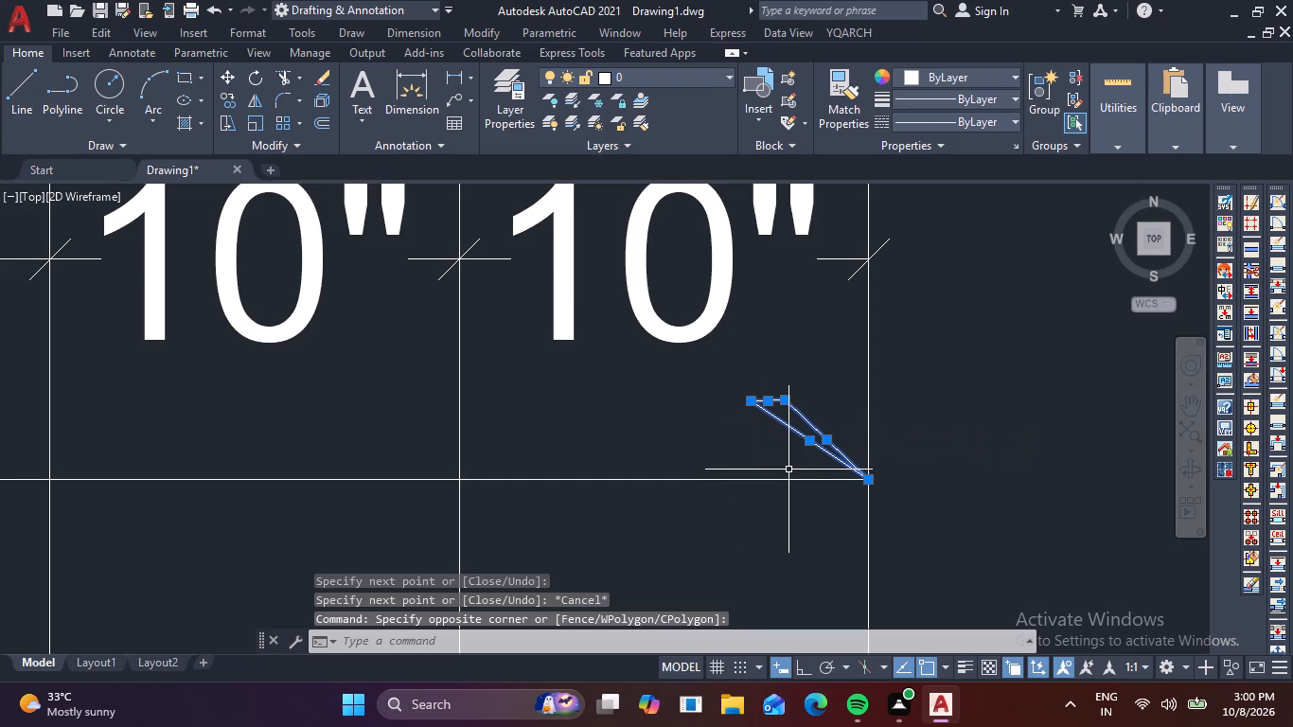
key(m)
key(i)
key(space)
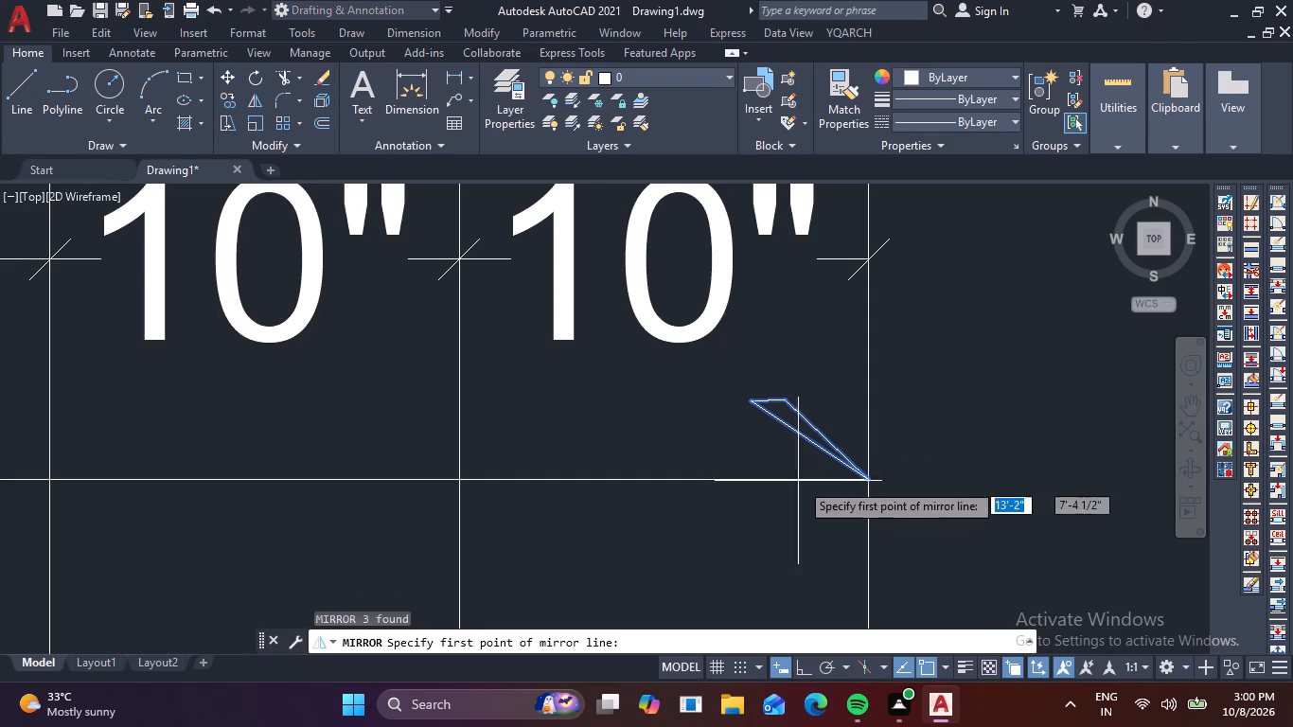
click(864, 479)
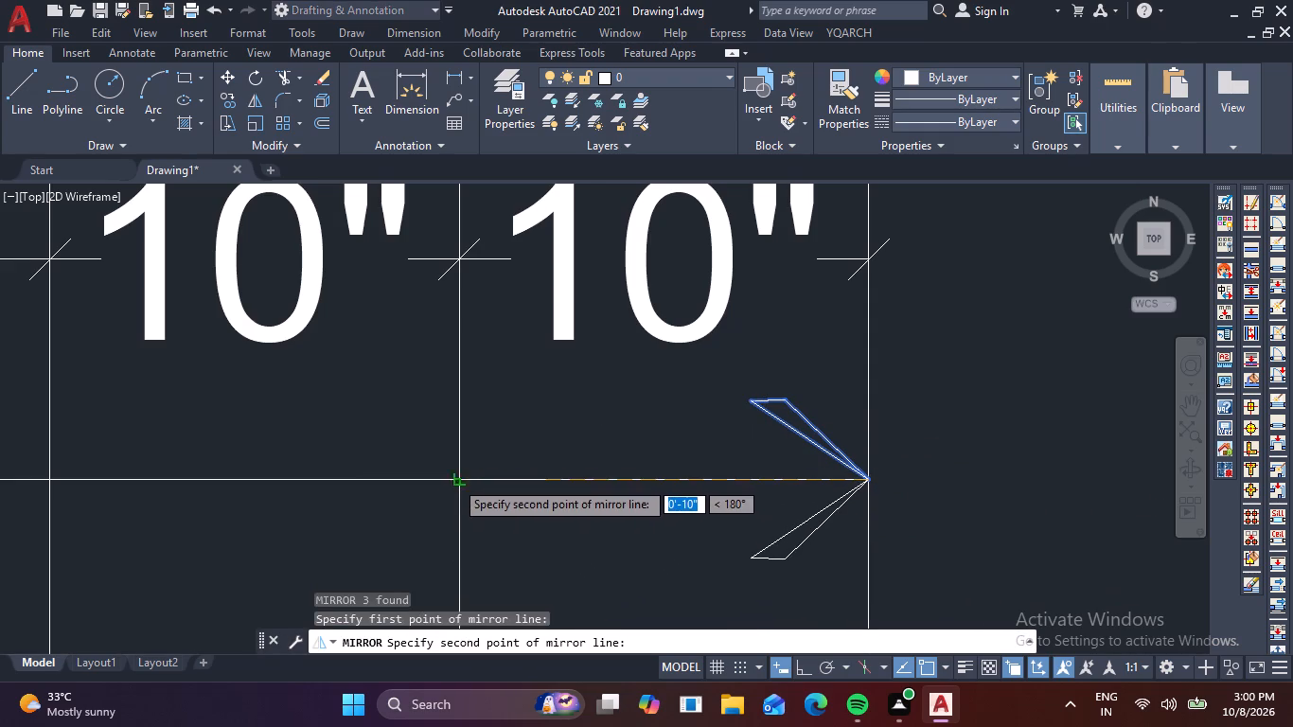
click(460, 483)
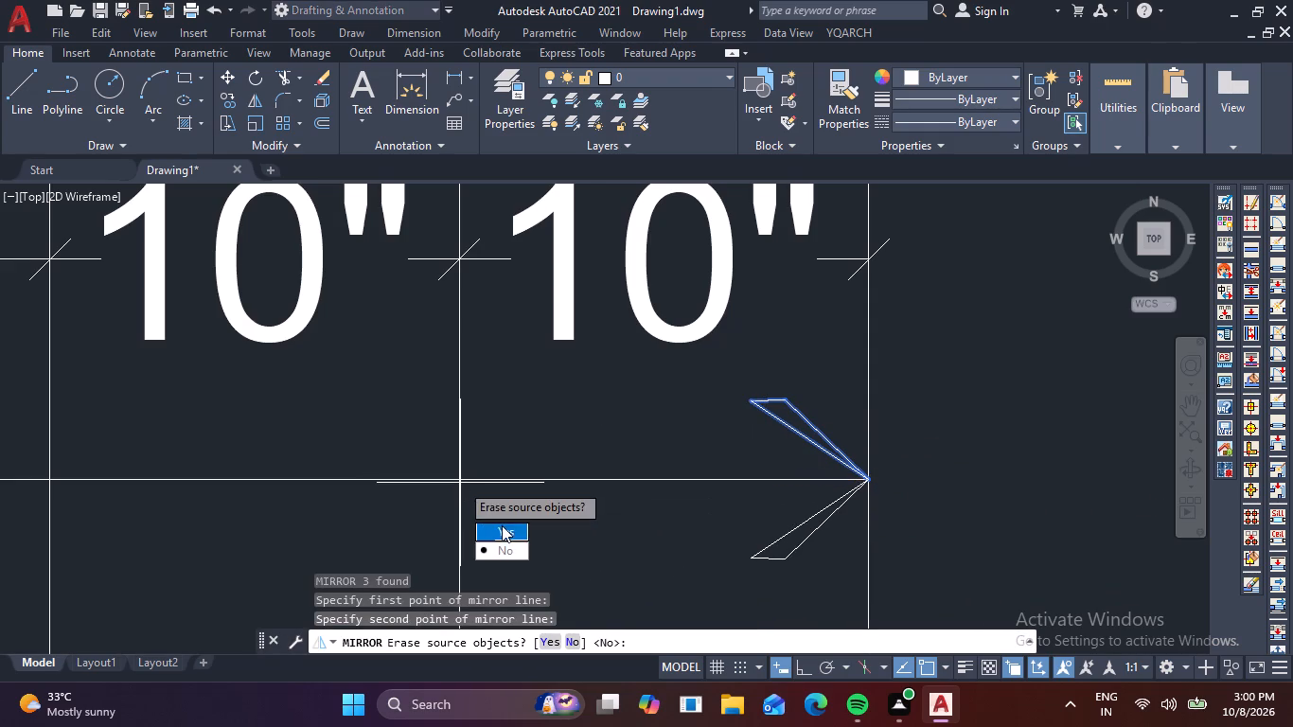
key(space)
Draw a direction line across the lower flight, about 10'-5" from outside tread 1 past the dashed edge, turning up about 1'-10 1/4" level with the divider.
scroll(480, 476, down, 3)
scroll(696, 451, down, 2)
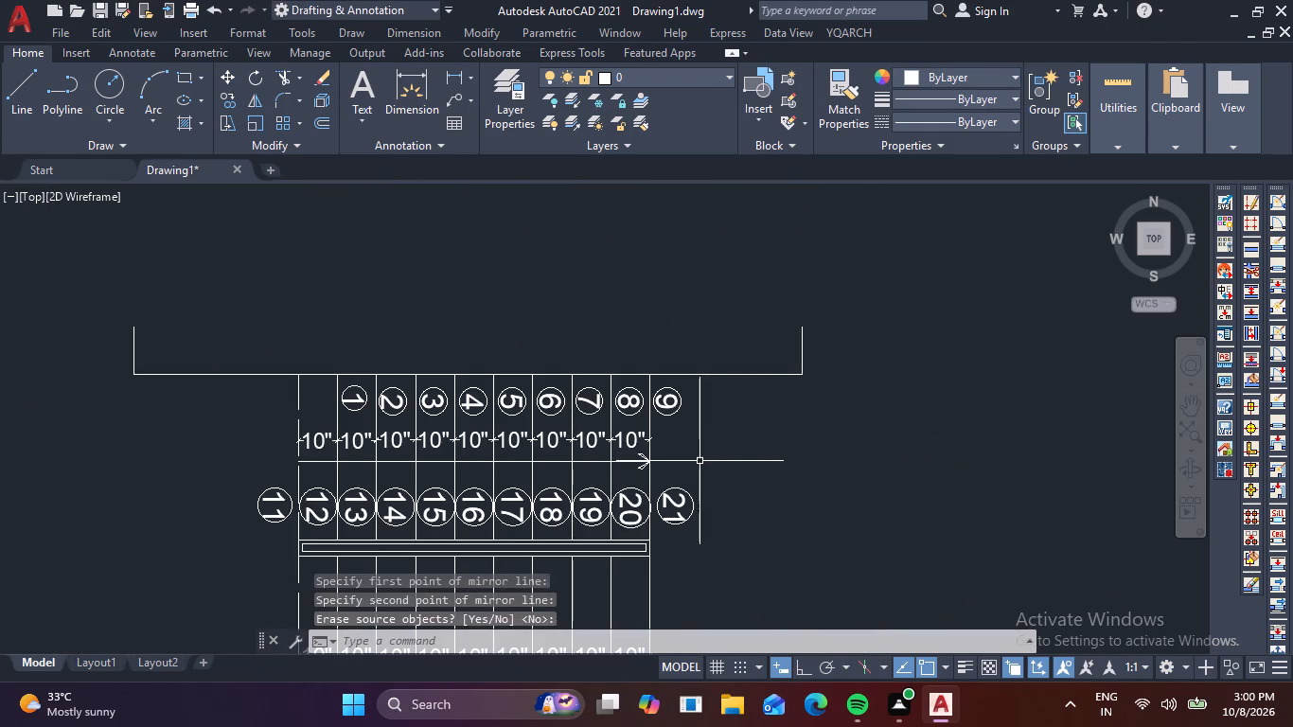
middle_drag(704, 461, 839, 437)
scroll(773, 460, up, 2)
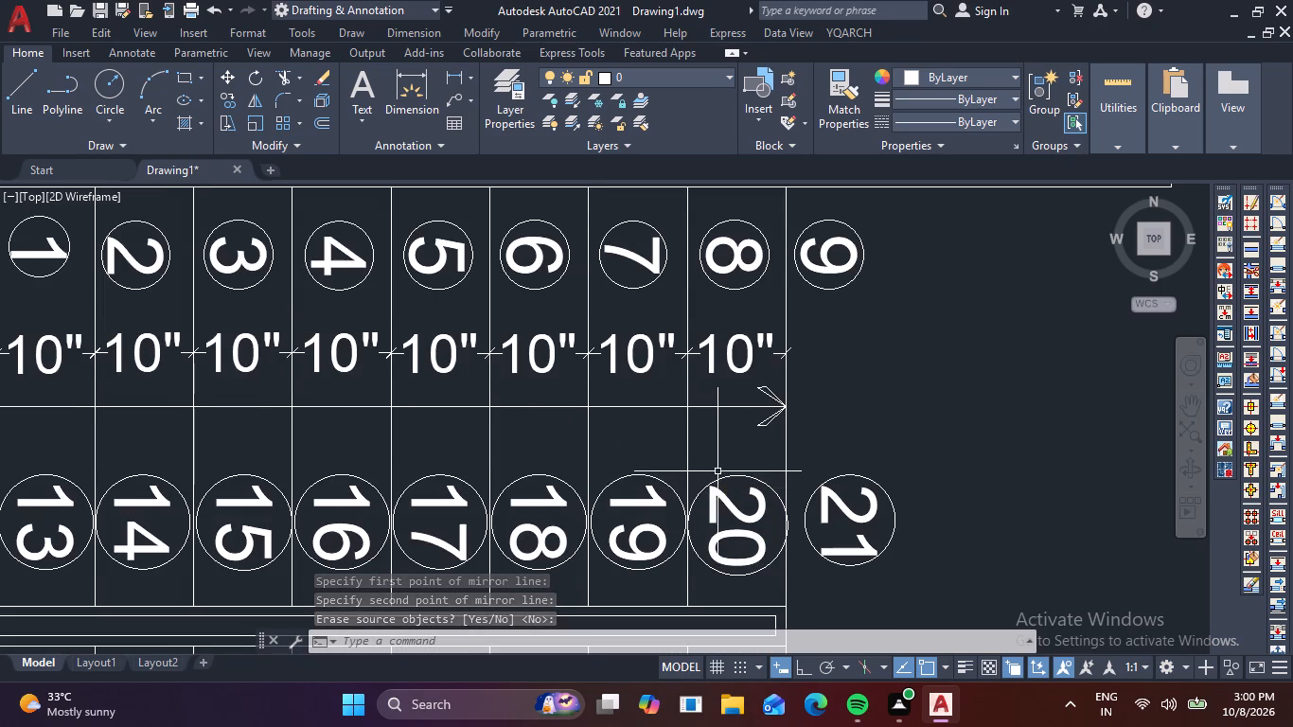
middle_drag(720, 469, 724, 449)
scroll(723, 445, down, 1)
middle_drag(760, 445, 759, 409)
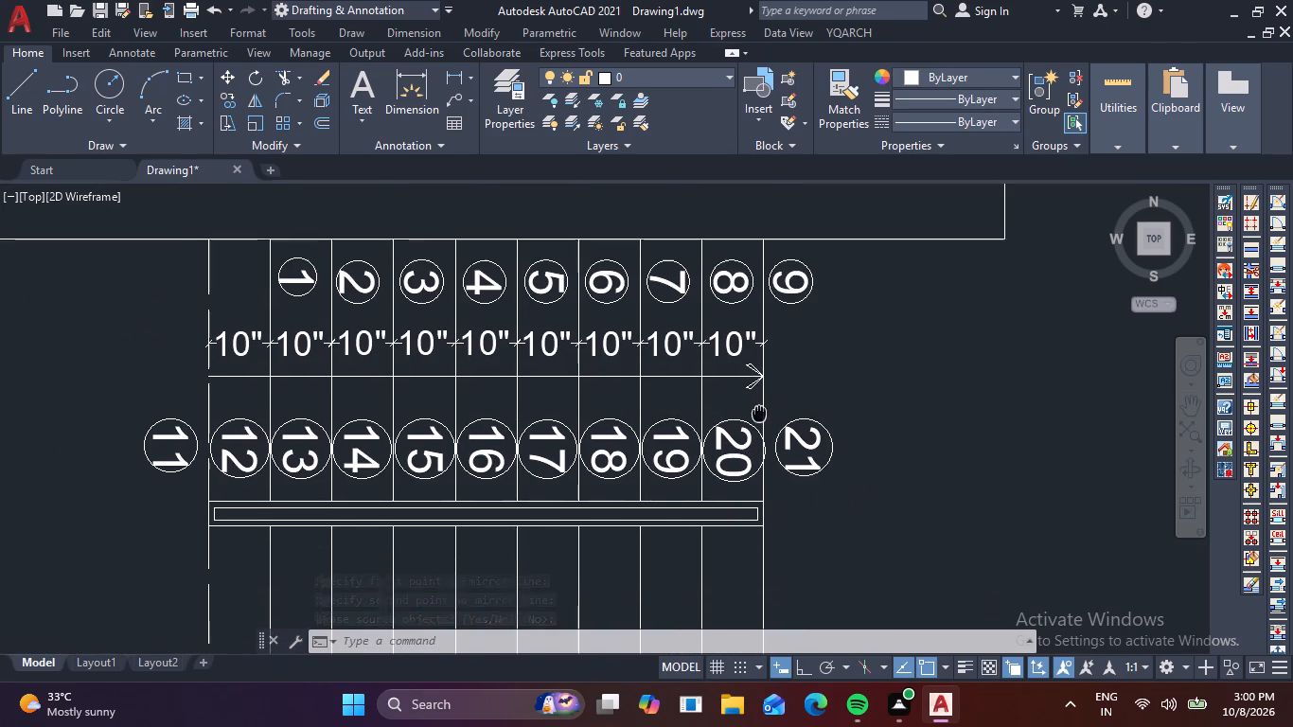
middle_drag(759, 409, 759, 390)
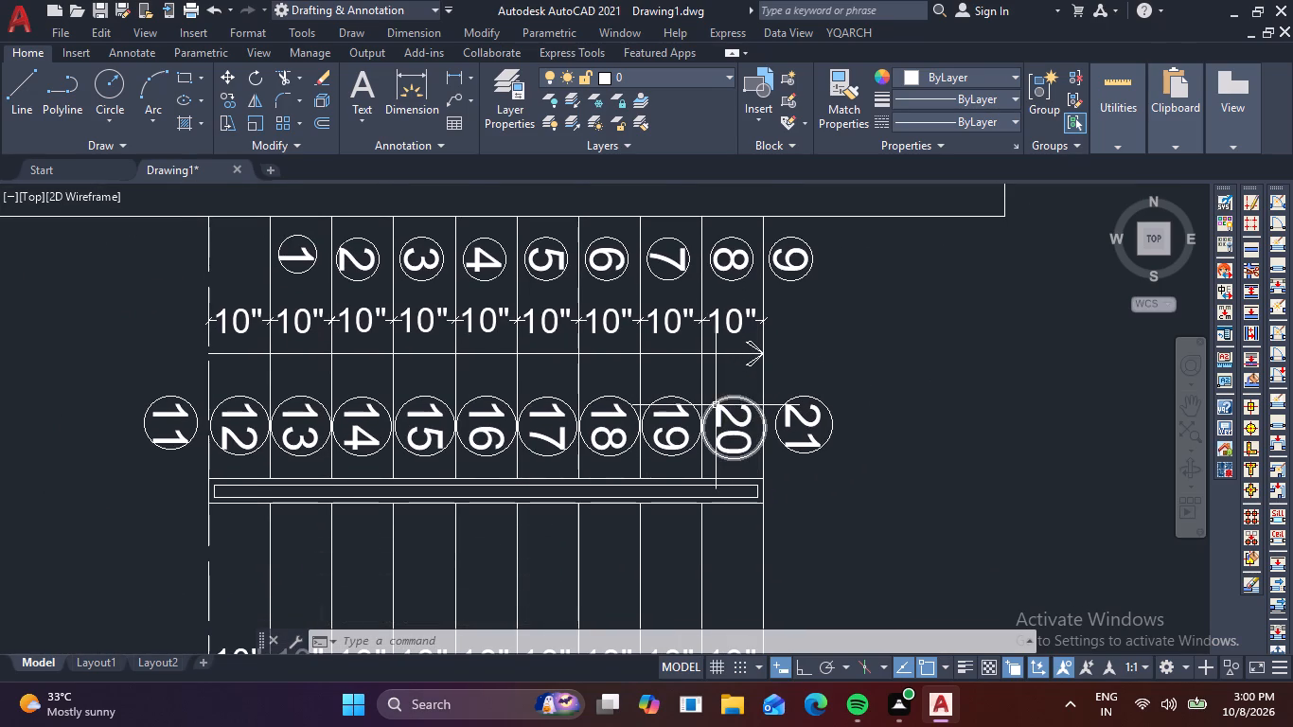
text(l)
key(space)
middle_drag(752, 499, 762, 425)
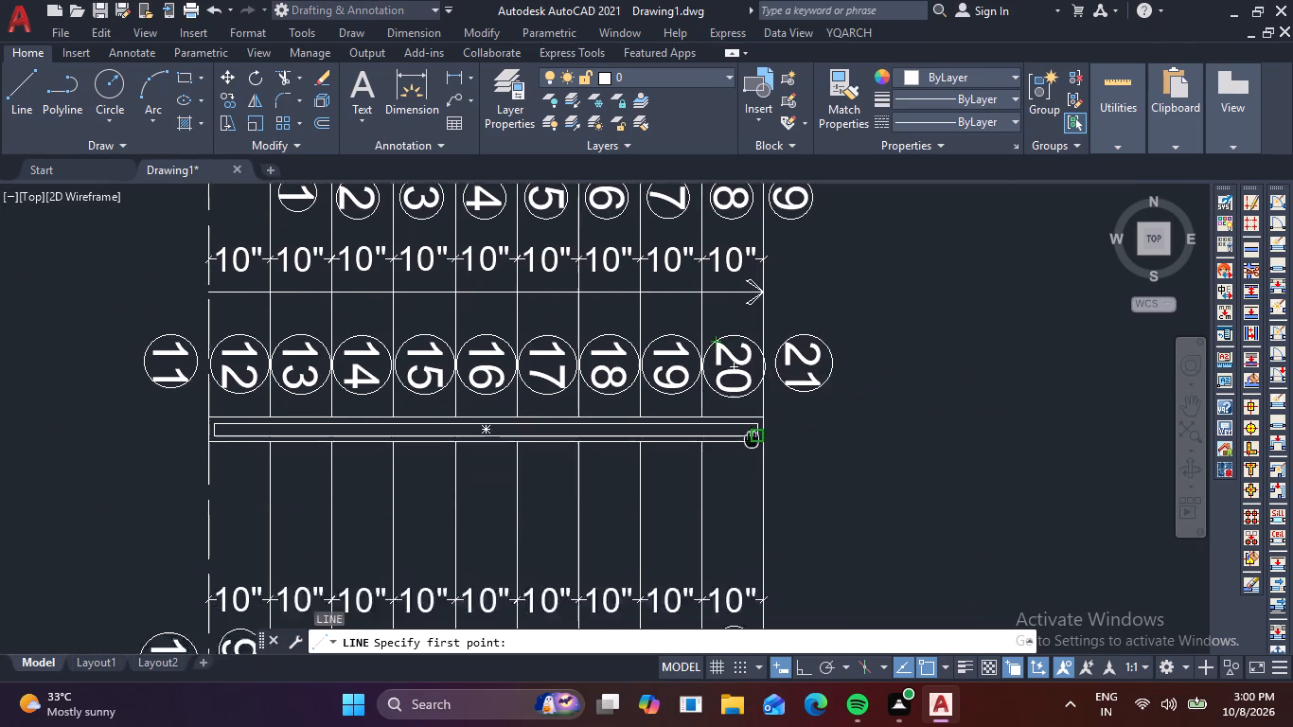
middle_drag(762, 425, 756, 352)
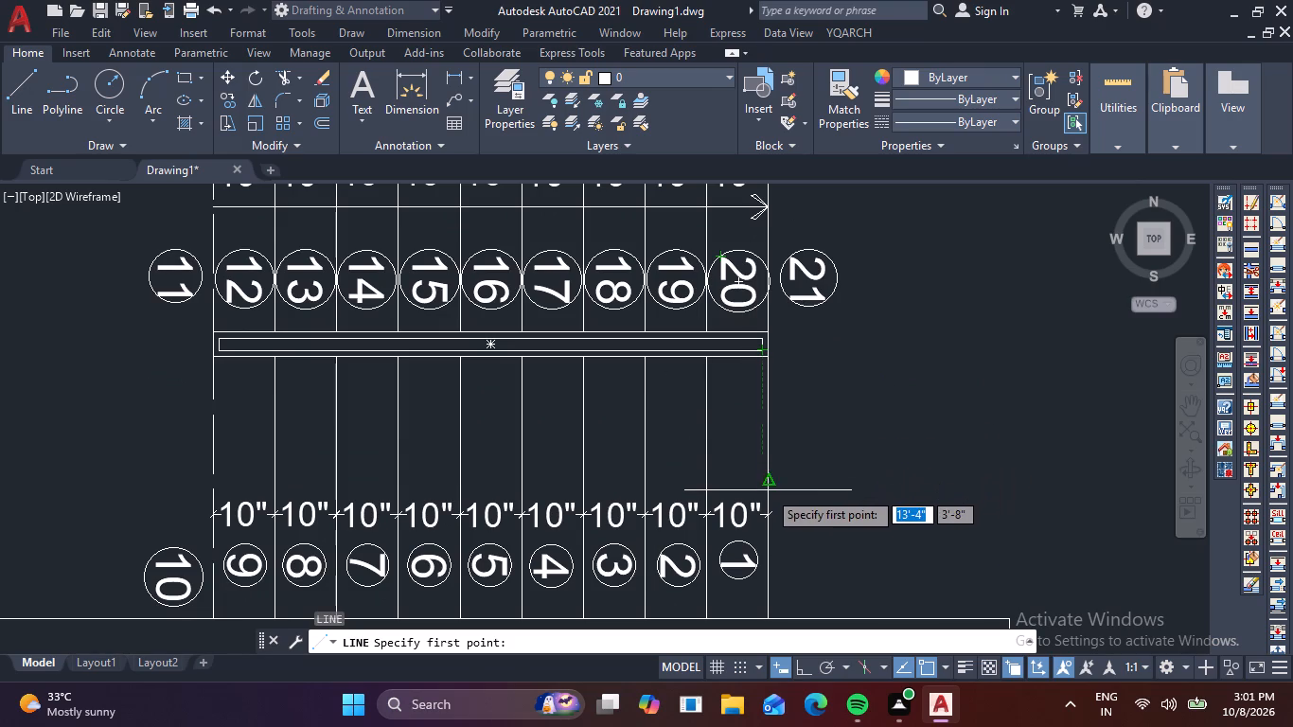
click(820, 483)
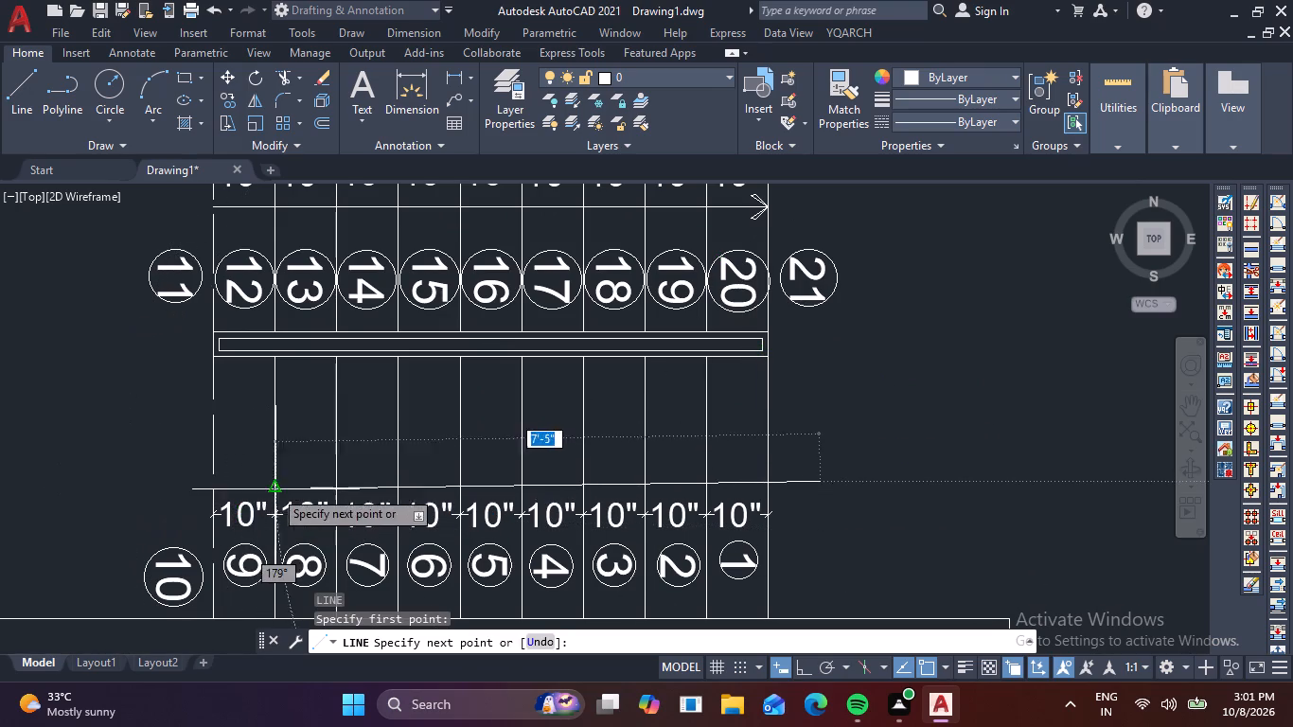
key(F8)
middle_drag(143, 470, 166, 482)
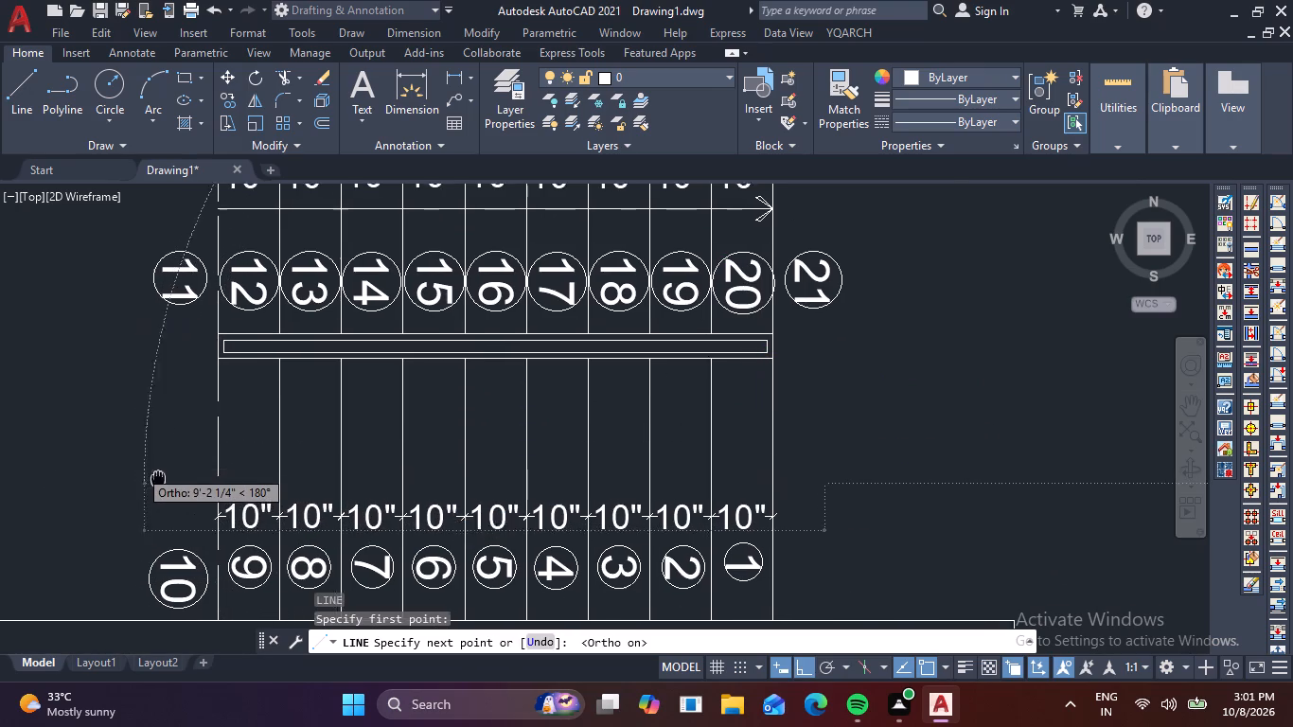
middle_drag(166, 482, 374, 537)
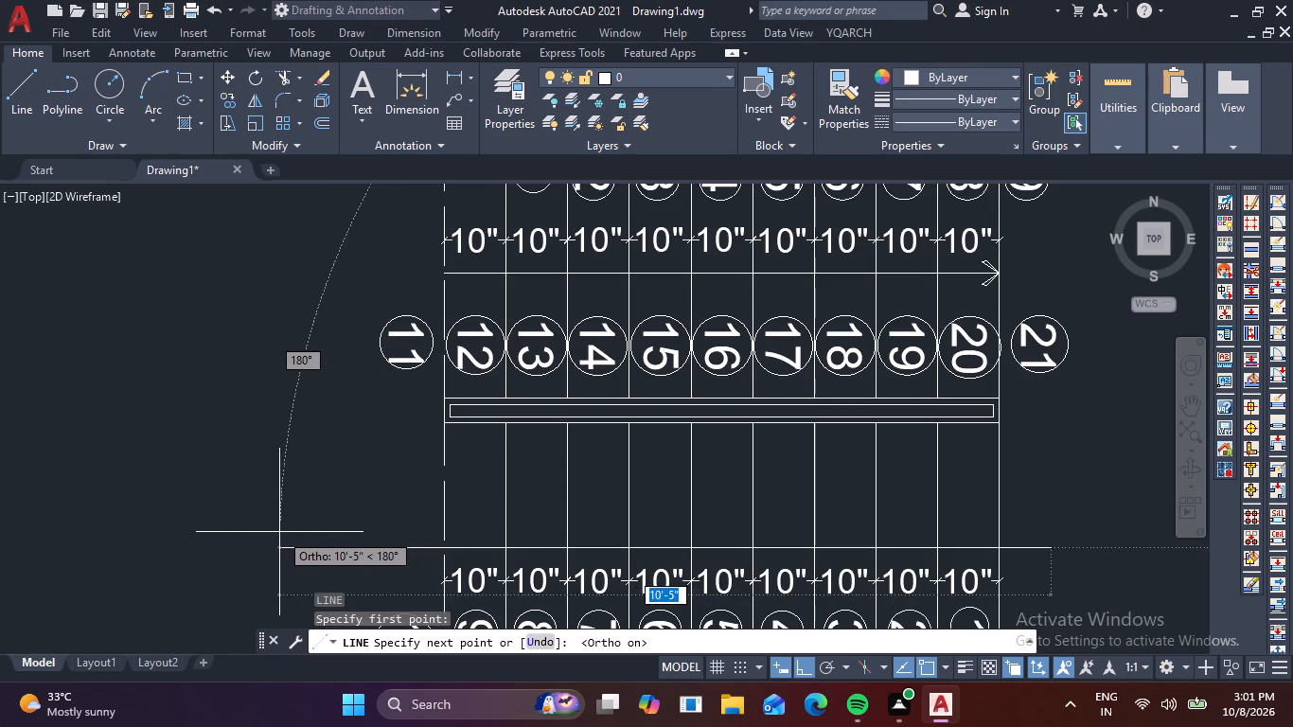
click(281, 549)
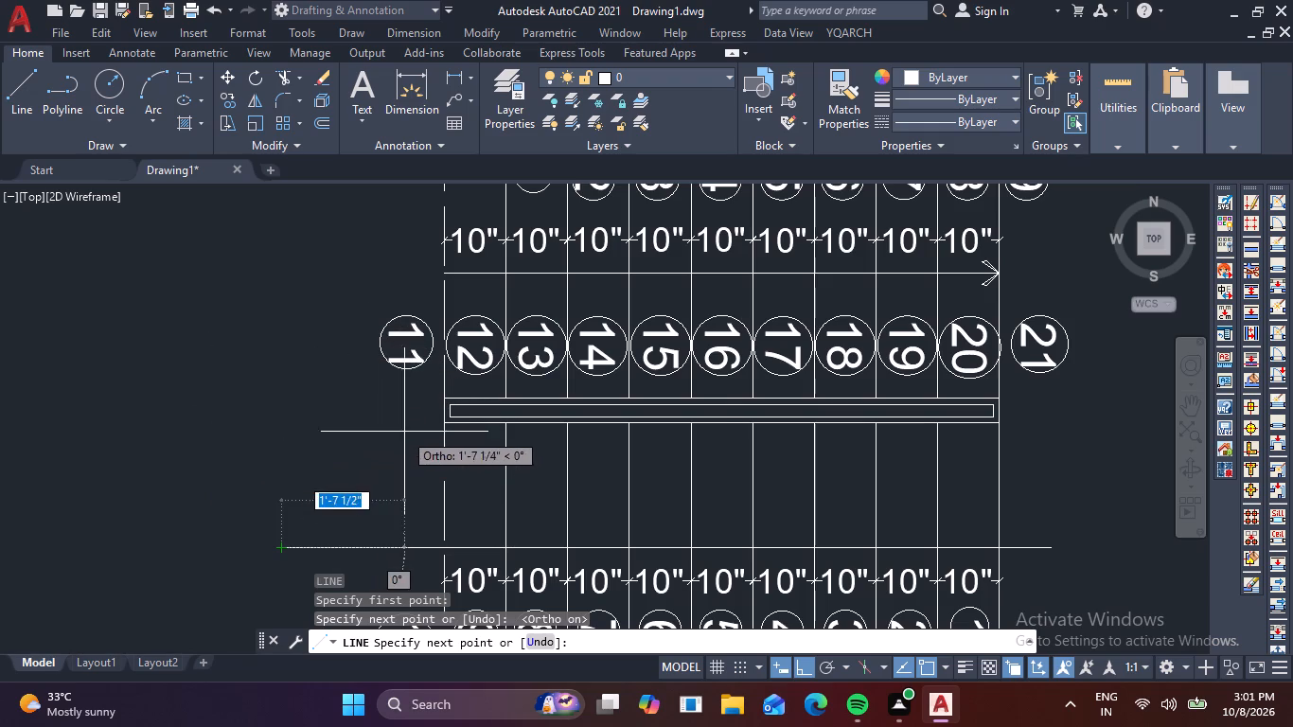
click(279, 410)
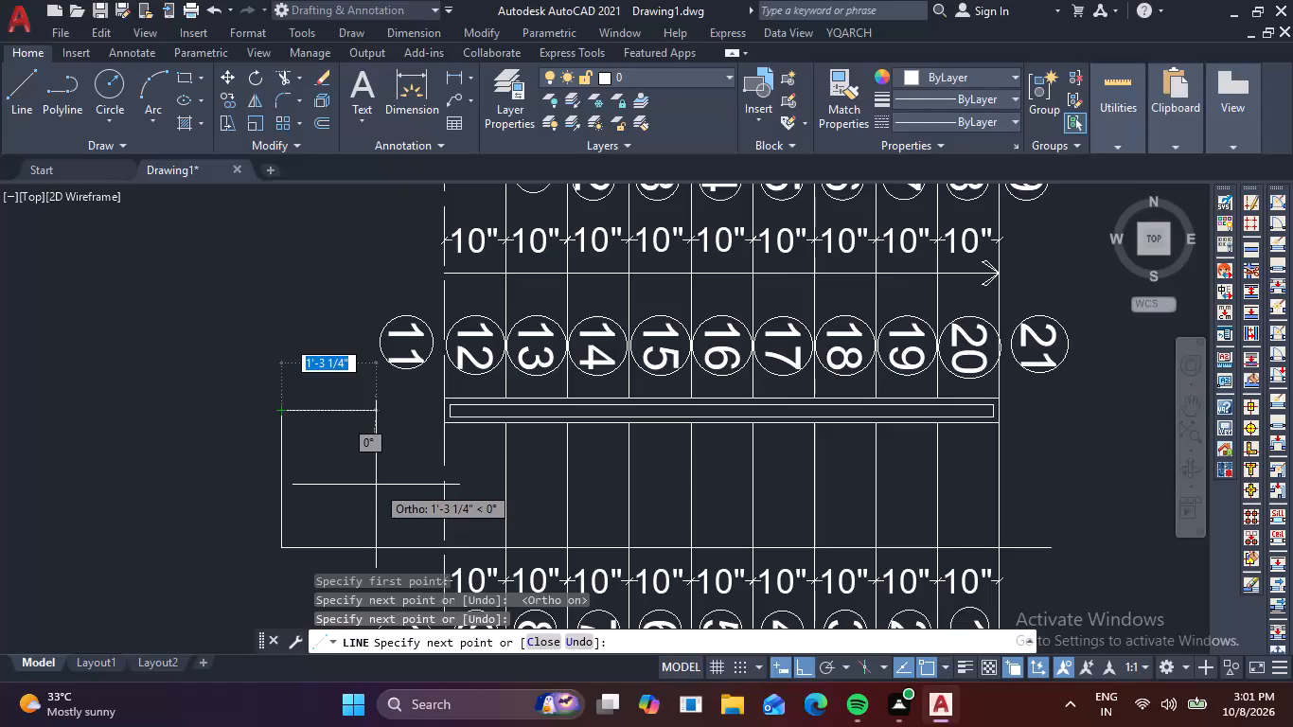
key(Escape)
Copy the arrowhead lines by their tip from the upper flight's direction line to the upper end of the new vertical segment.
scroll(975, 262, up, 2)
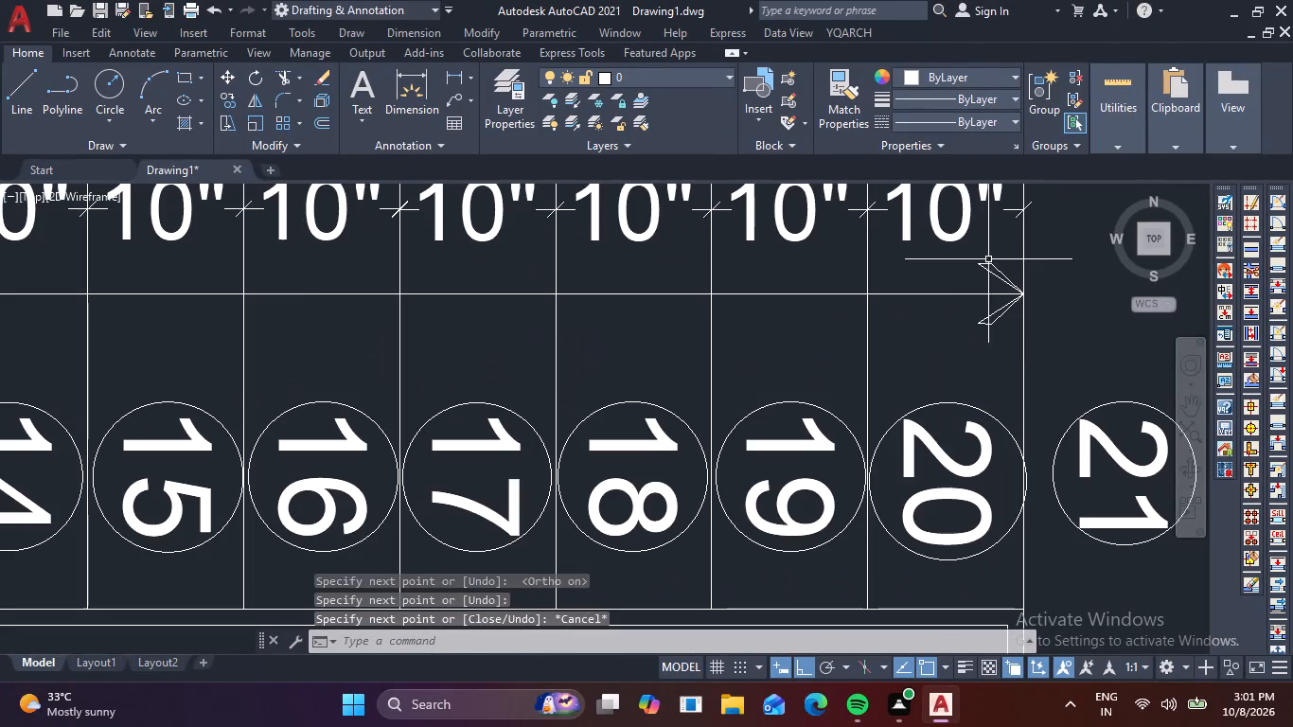
click(1017, 278)
click(978, 280)
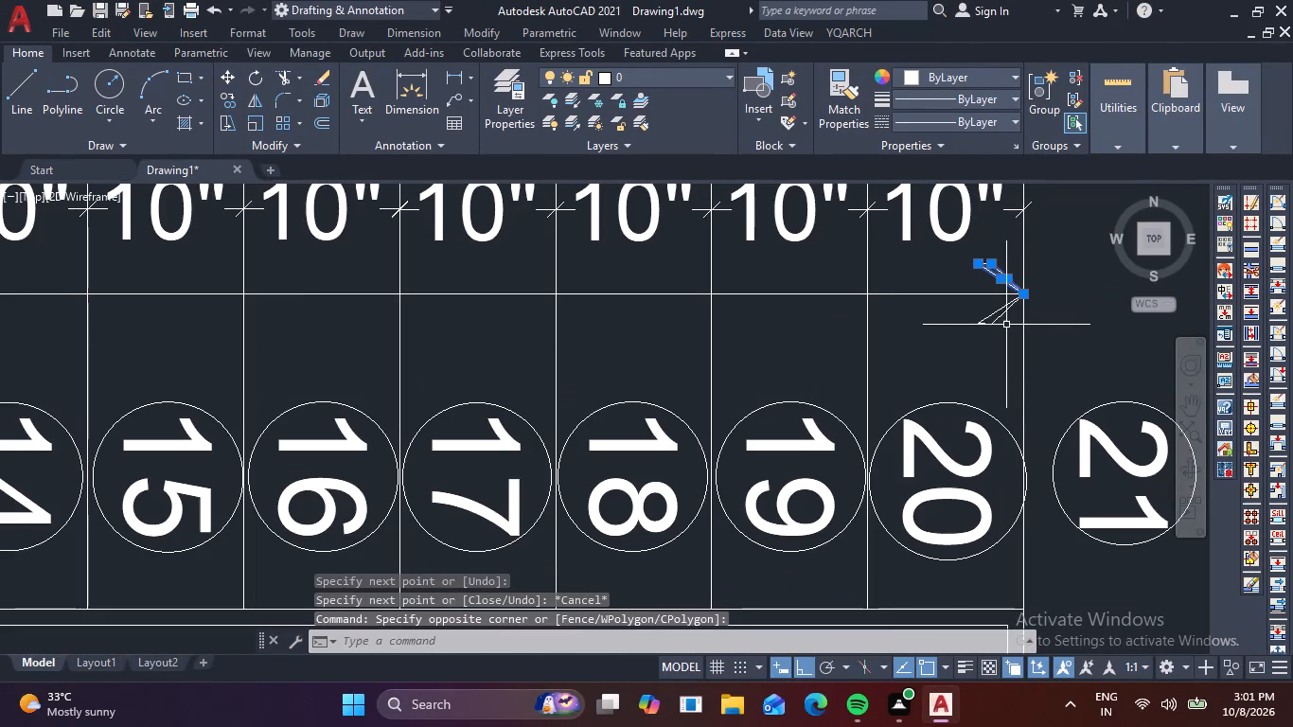
click(1008, 325)
click(986, 309)
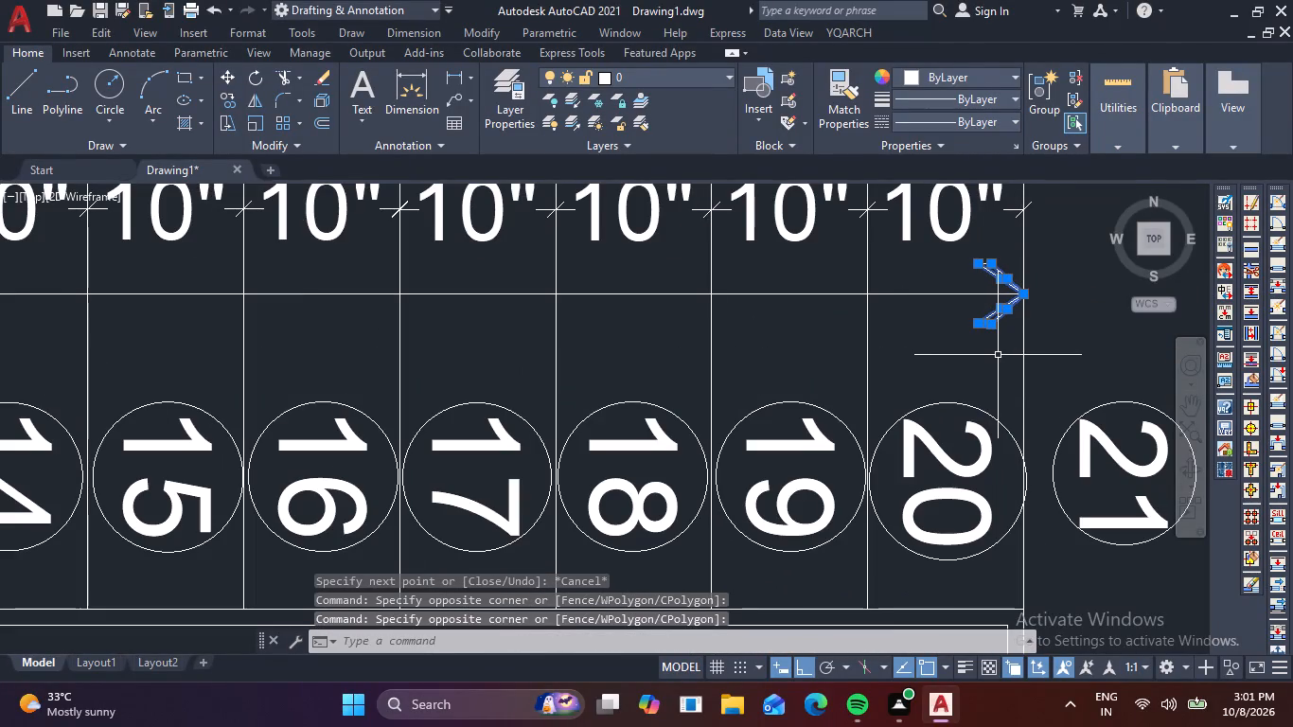
key(c)
key(i)
key(BackSpace)
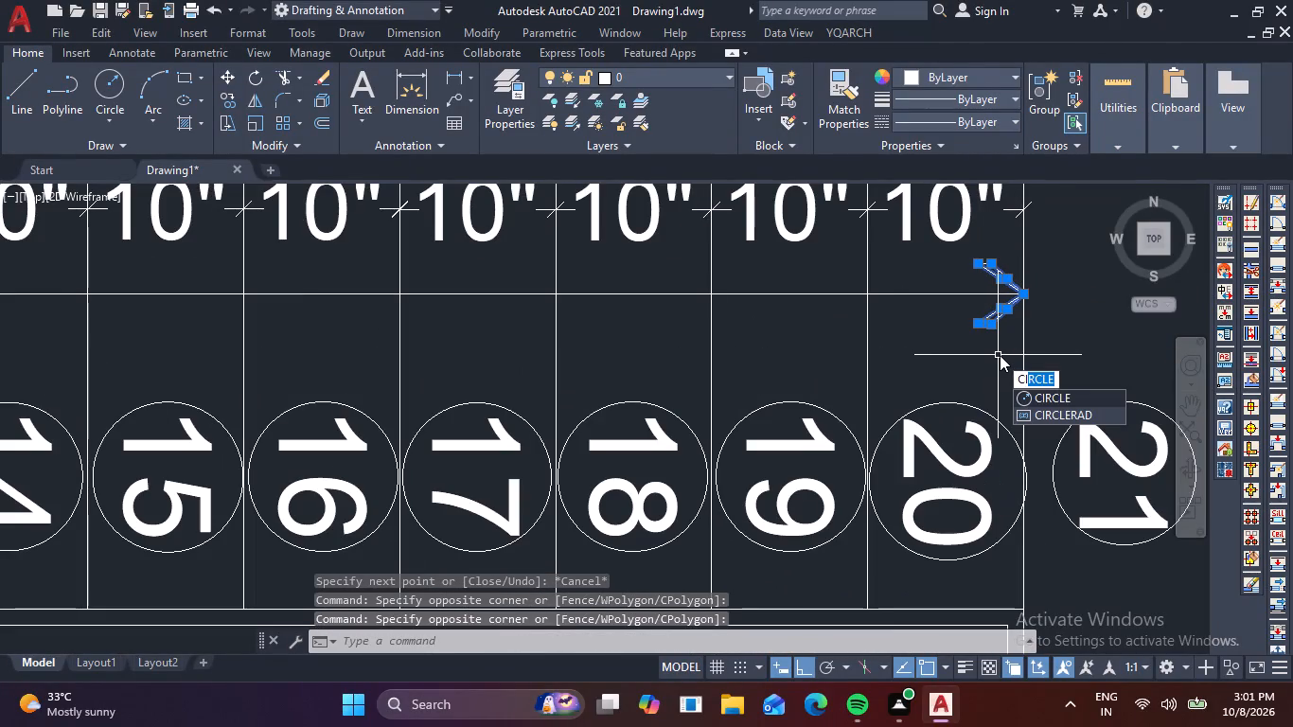
key(o)
key(space)
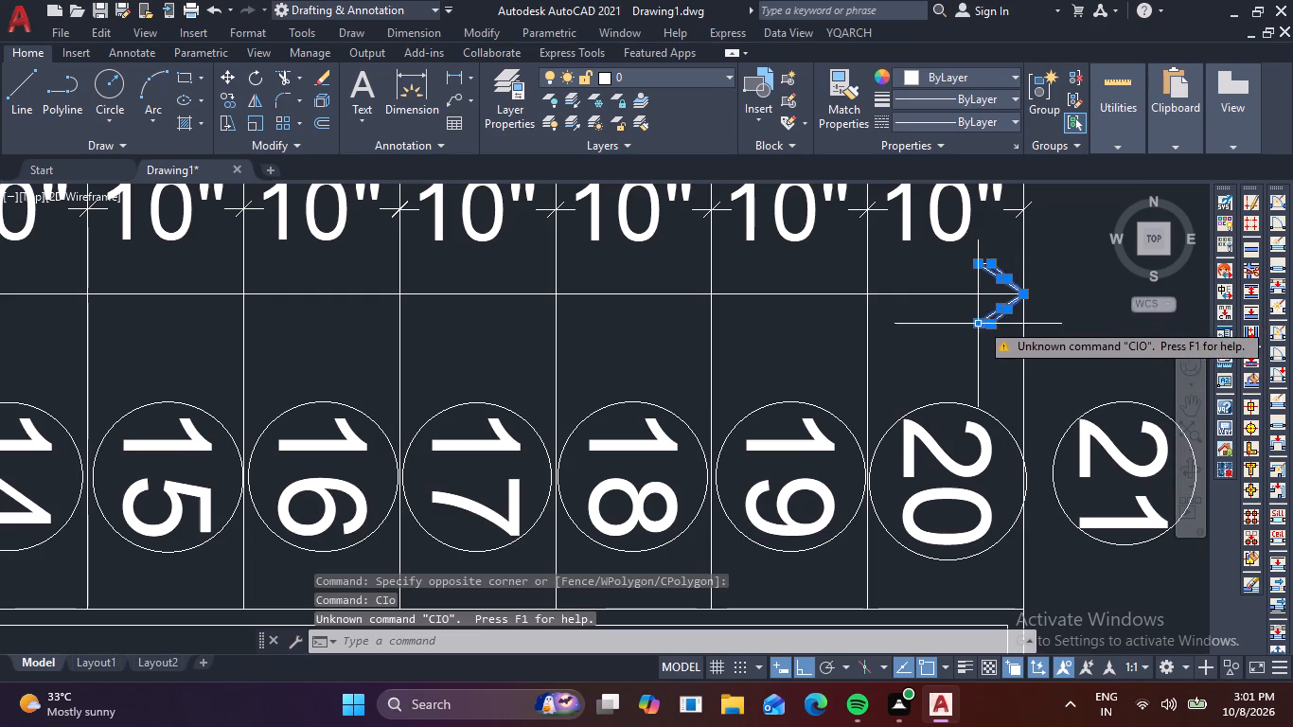
key(c)
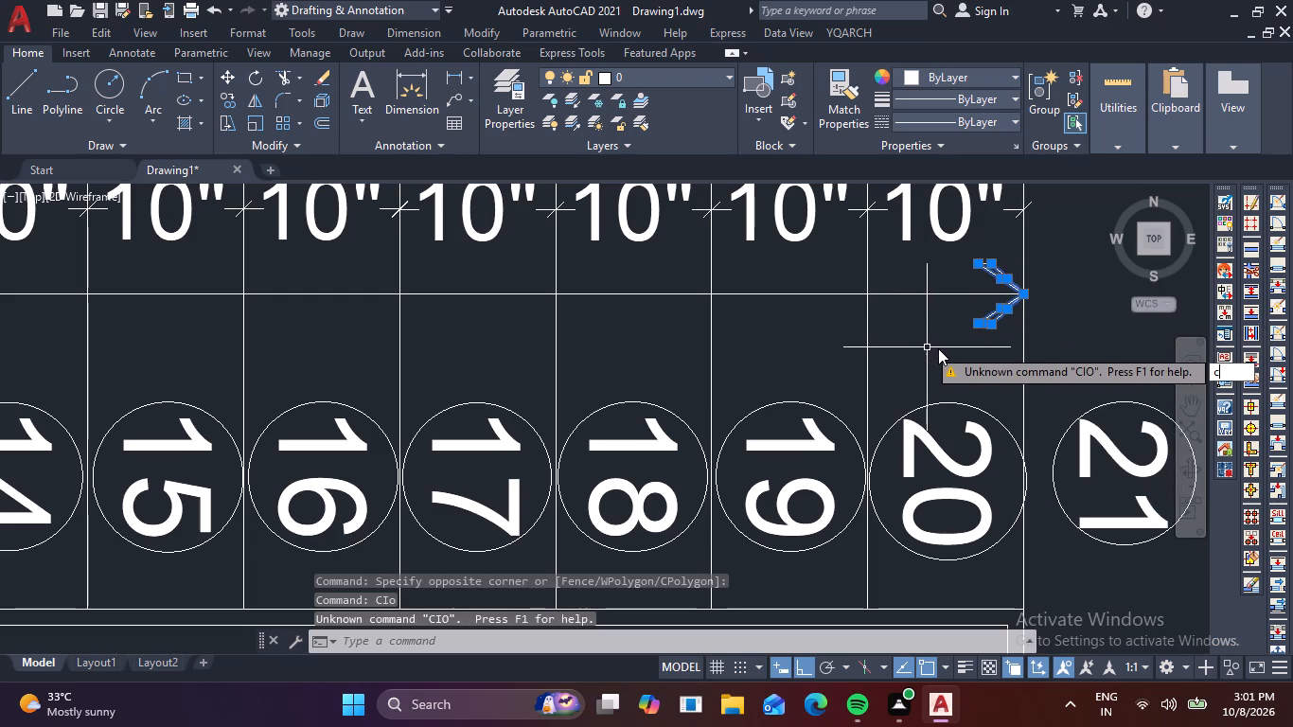
key(o)
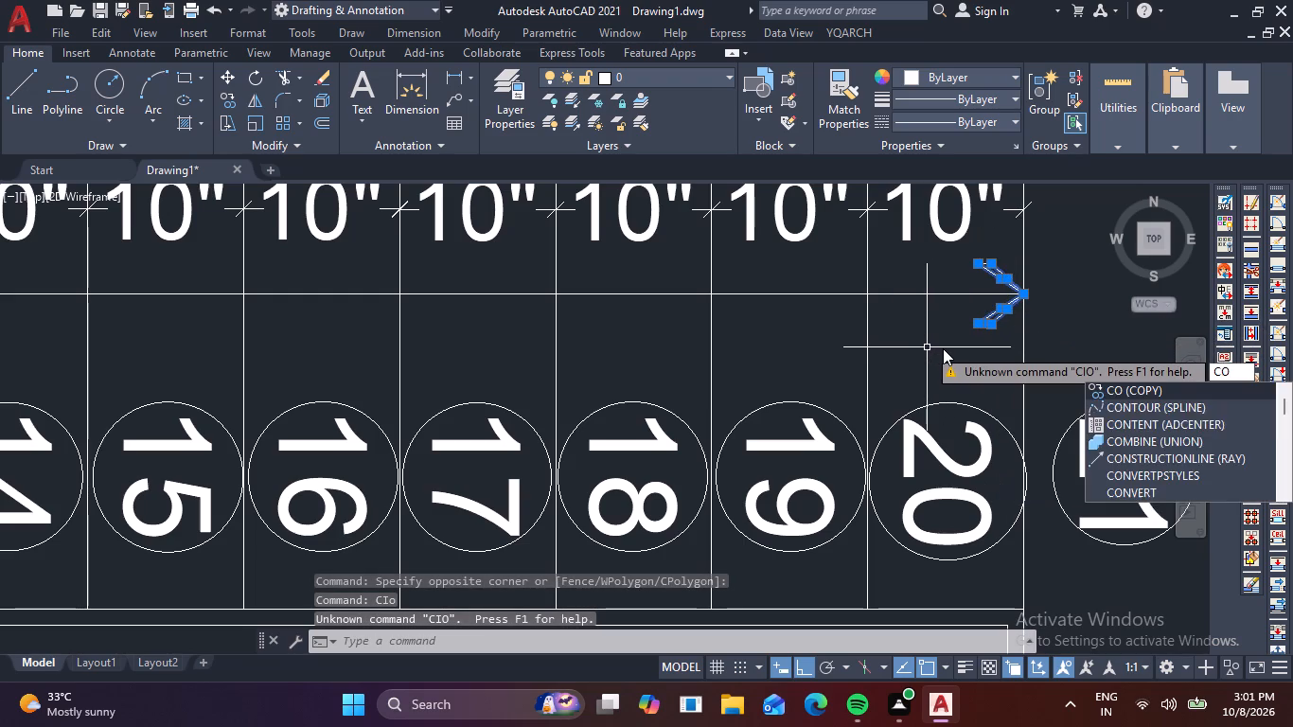
key(space)
click(1020, 293)
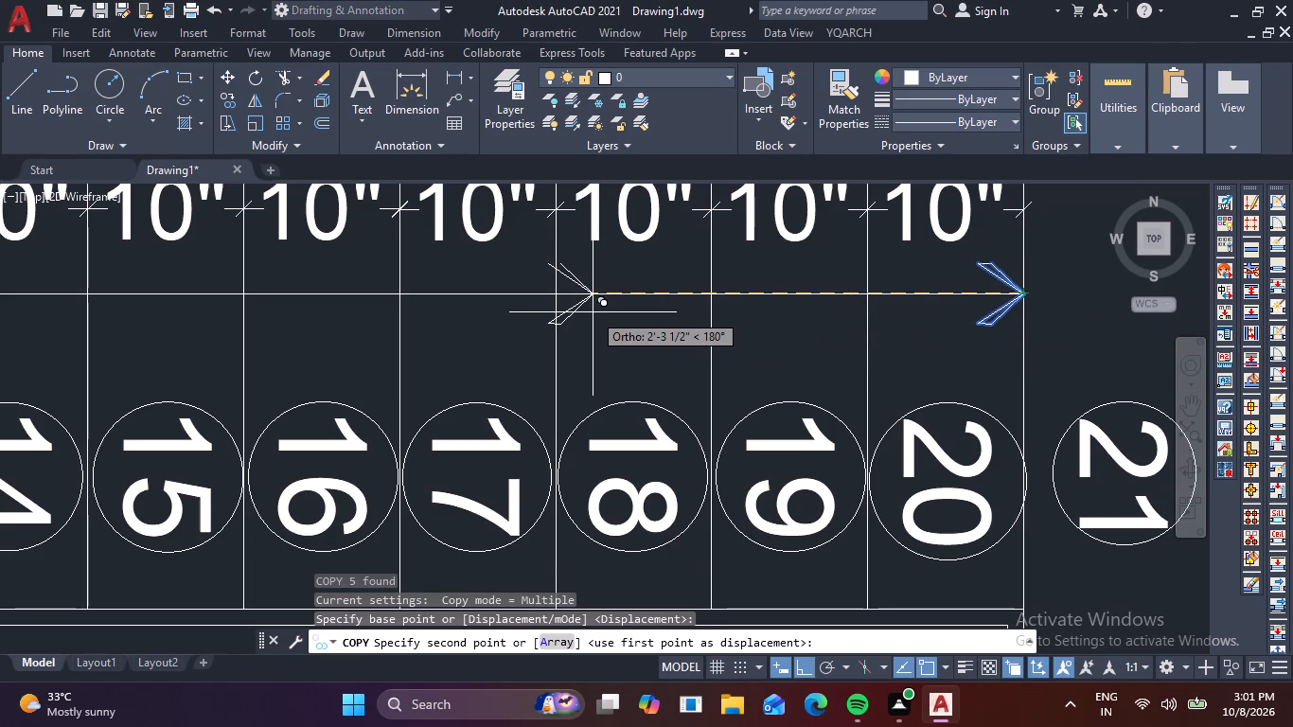
key(F8)
scroll(521, 335, down, 1)
middle_drag(456, 350, 769, 276)
scroll(549, 327, down, 1)
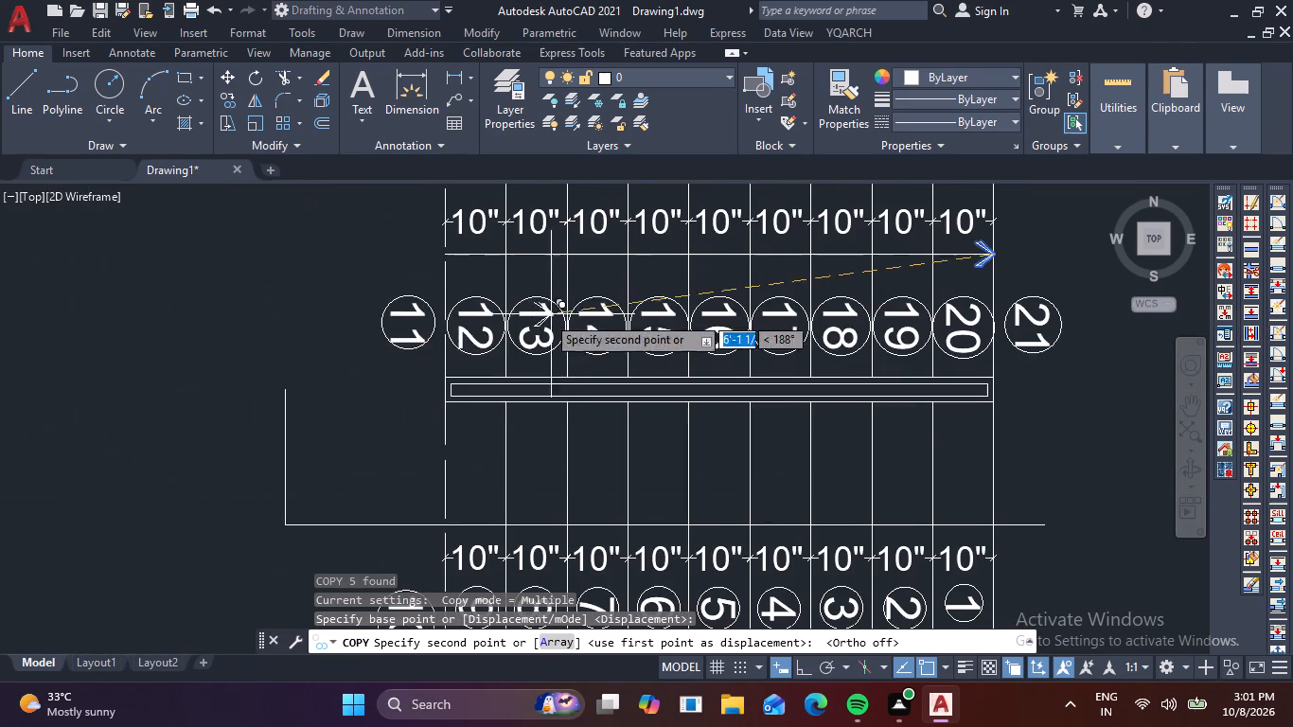
scroll(312, 376, up, 3)
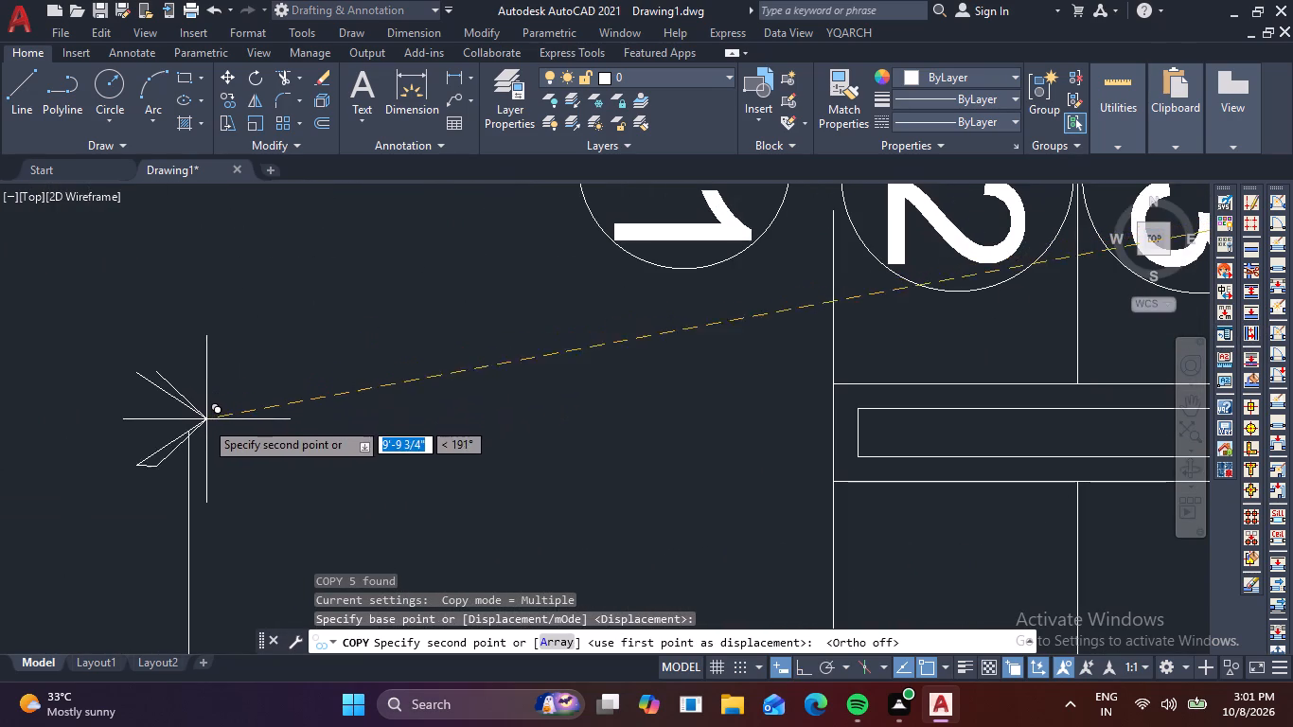
click(193, 432)
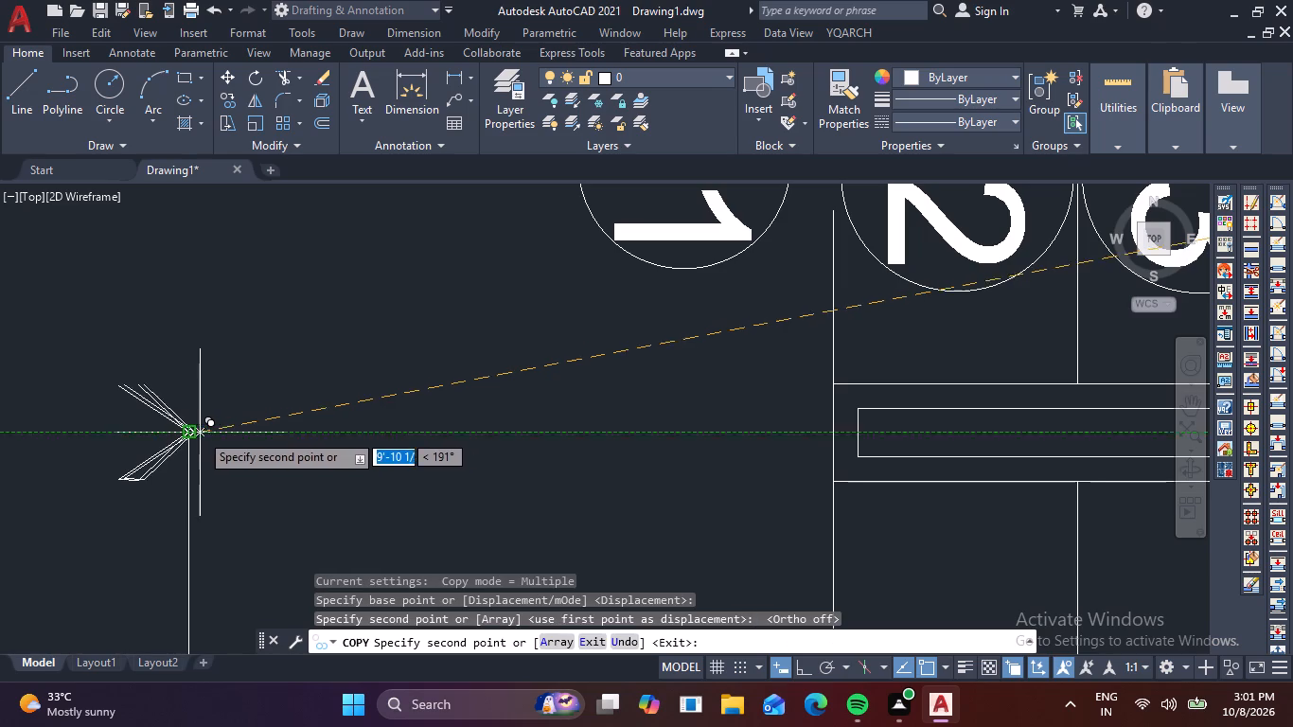
key(Escape)
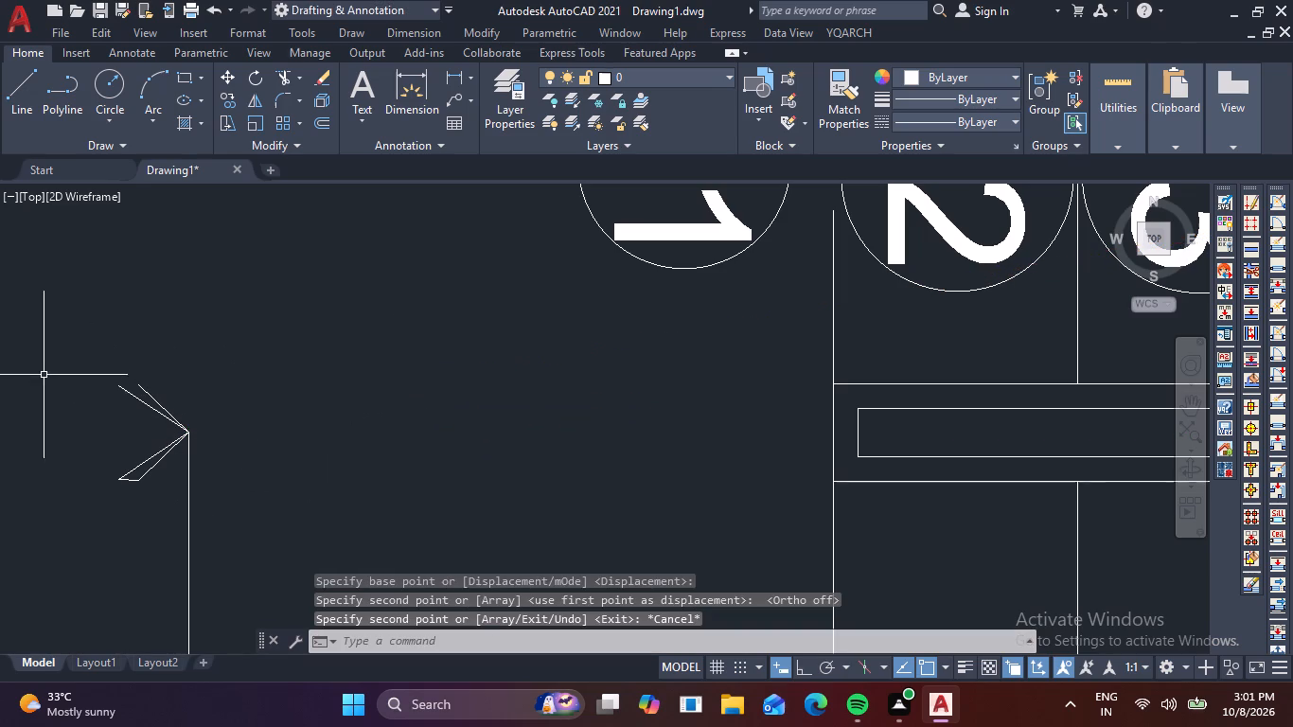
Rotate the copied arrowhead 90° about its tip so it points upward along the vertical segment.
drag(62, 350, 90, 367)
click(262, 510)
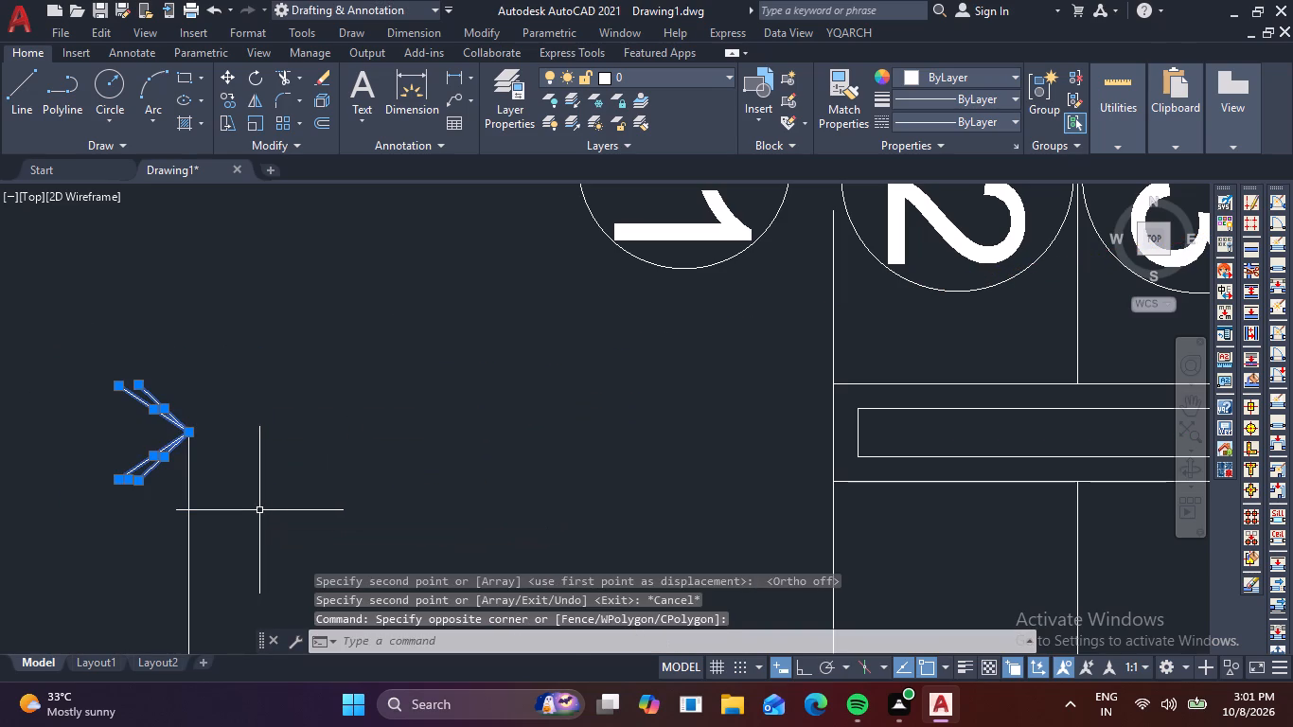
key(c)
key(o)
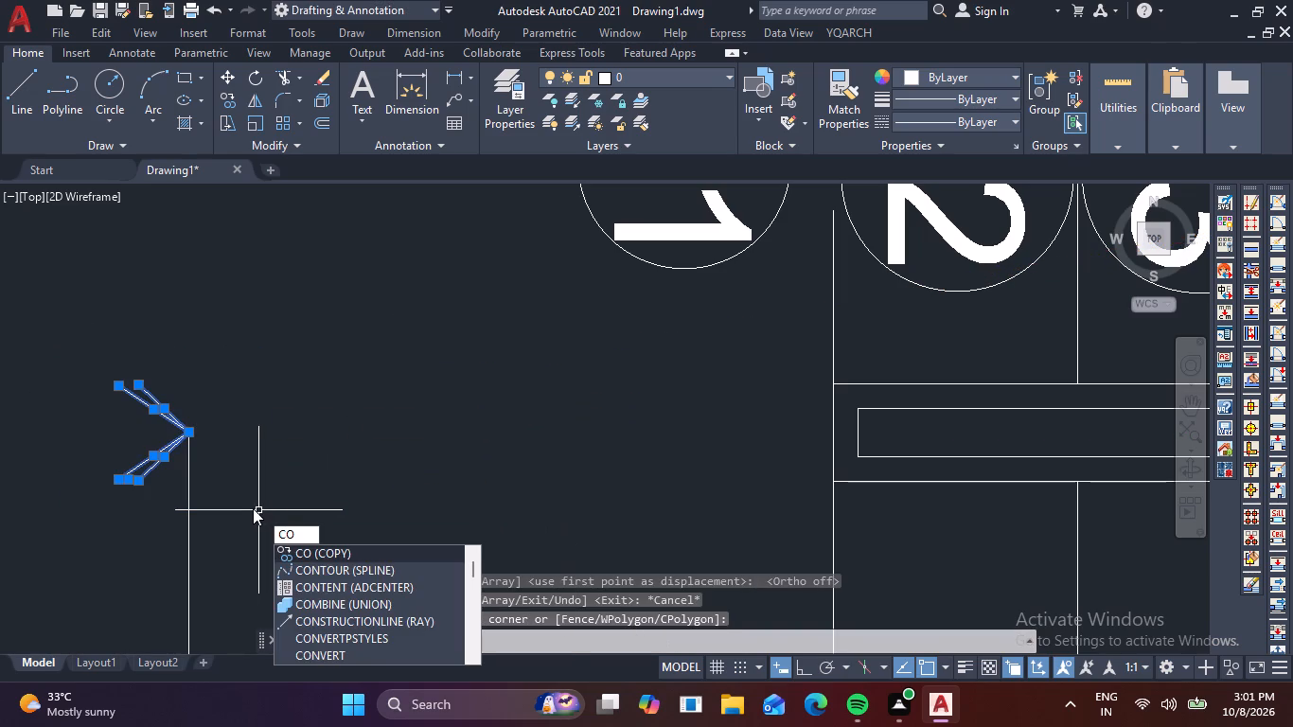
key(BackSpace)
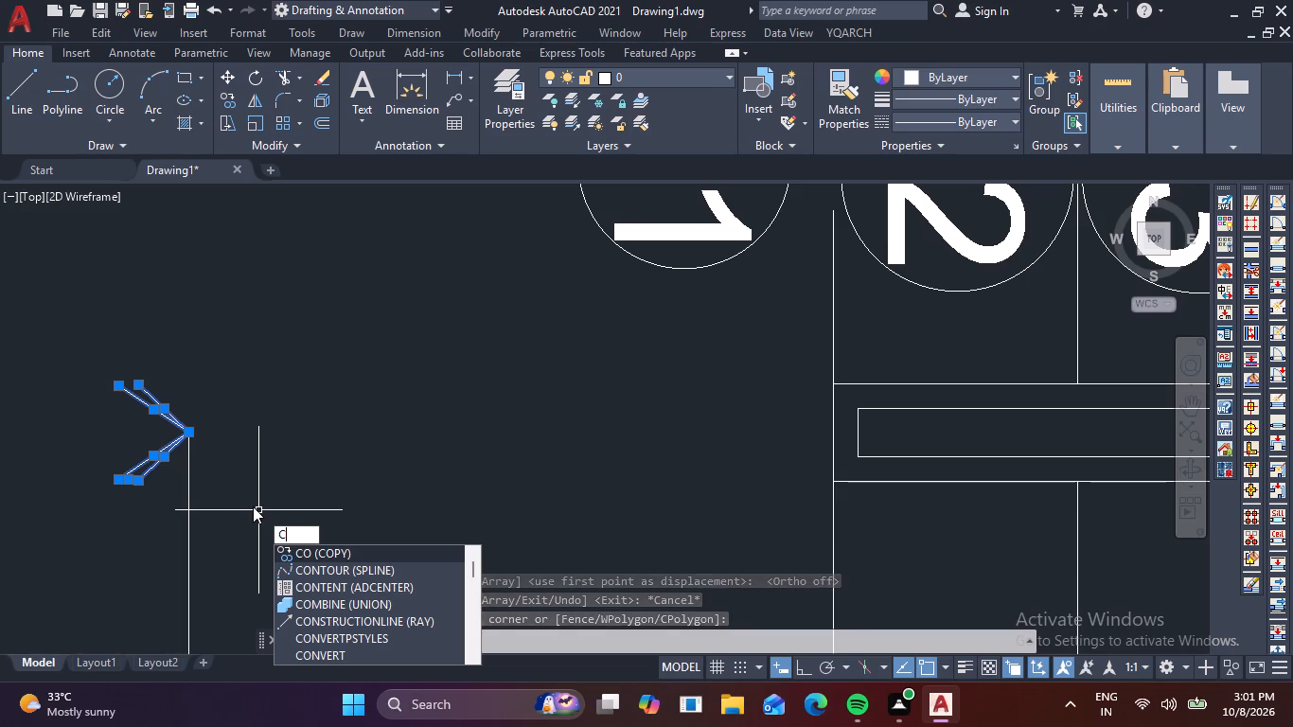
key(BackSpace)
text(ro)
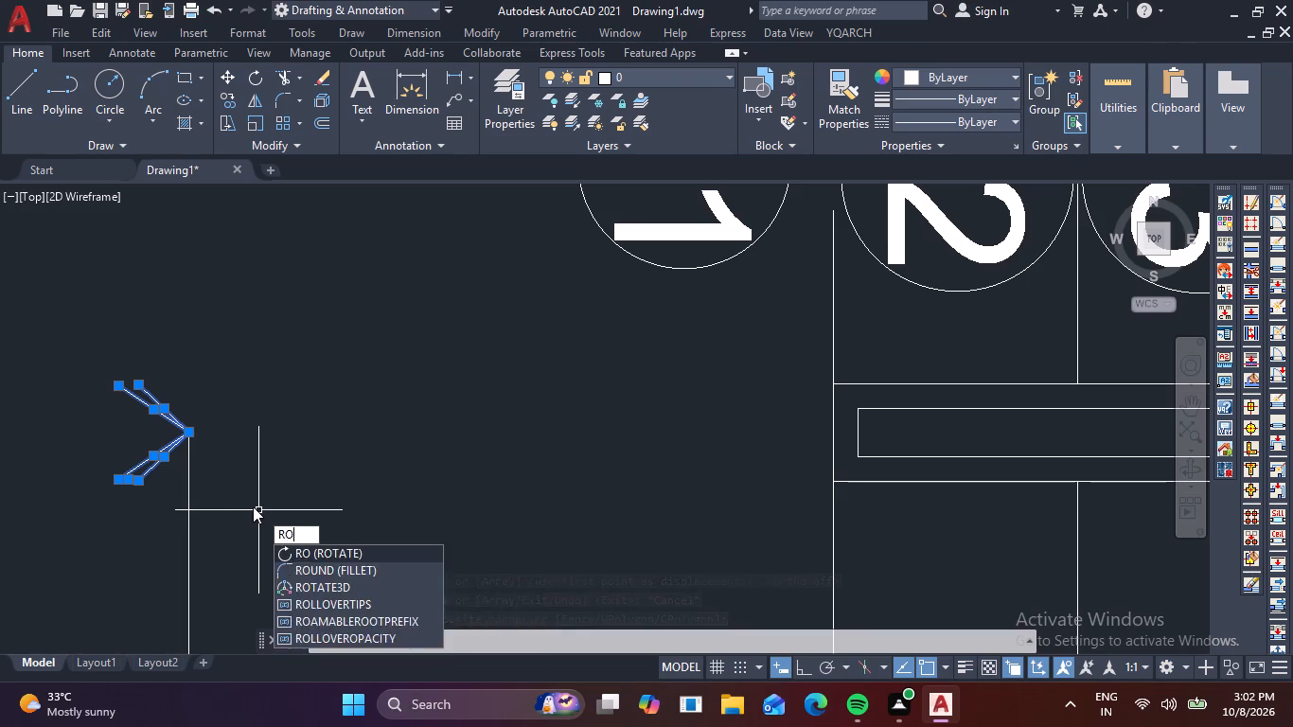
key(space)
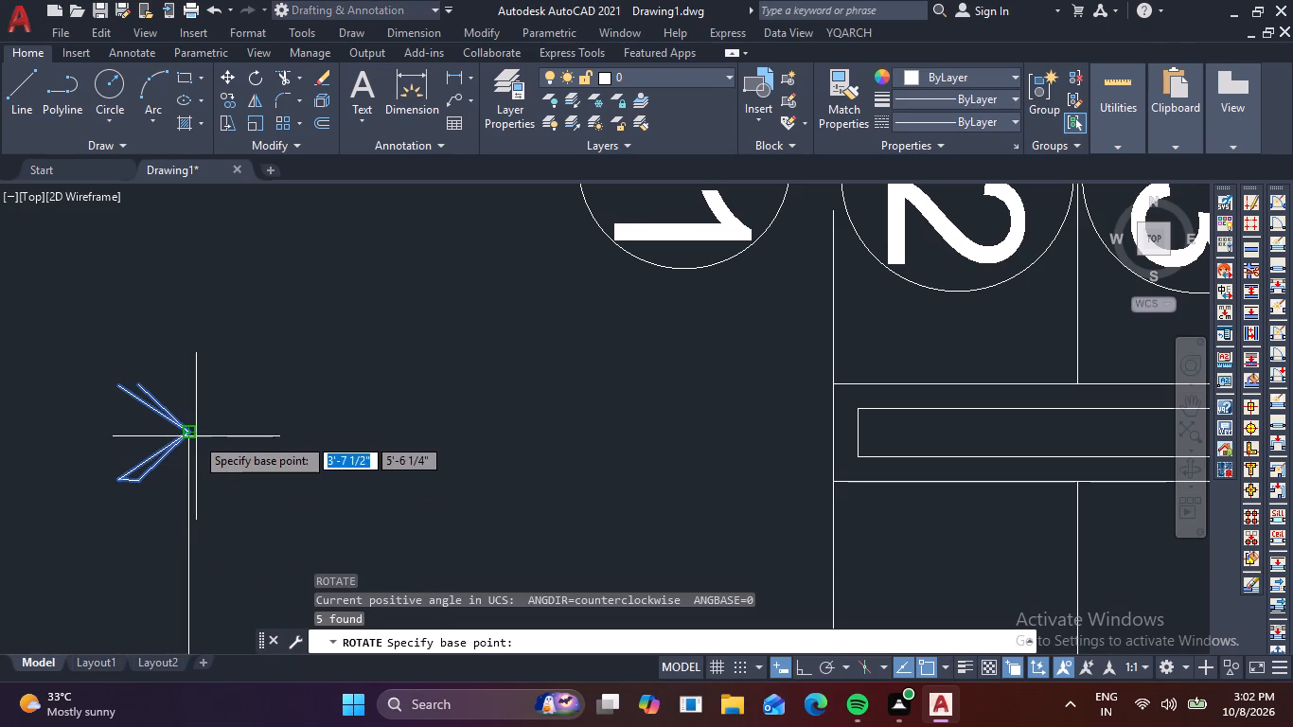
click(188, 434)
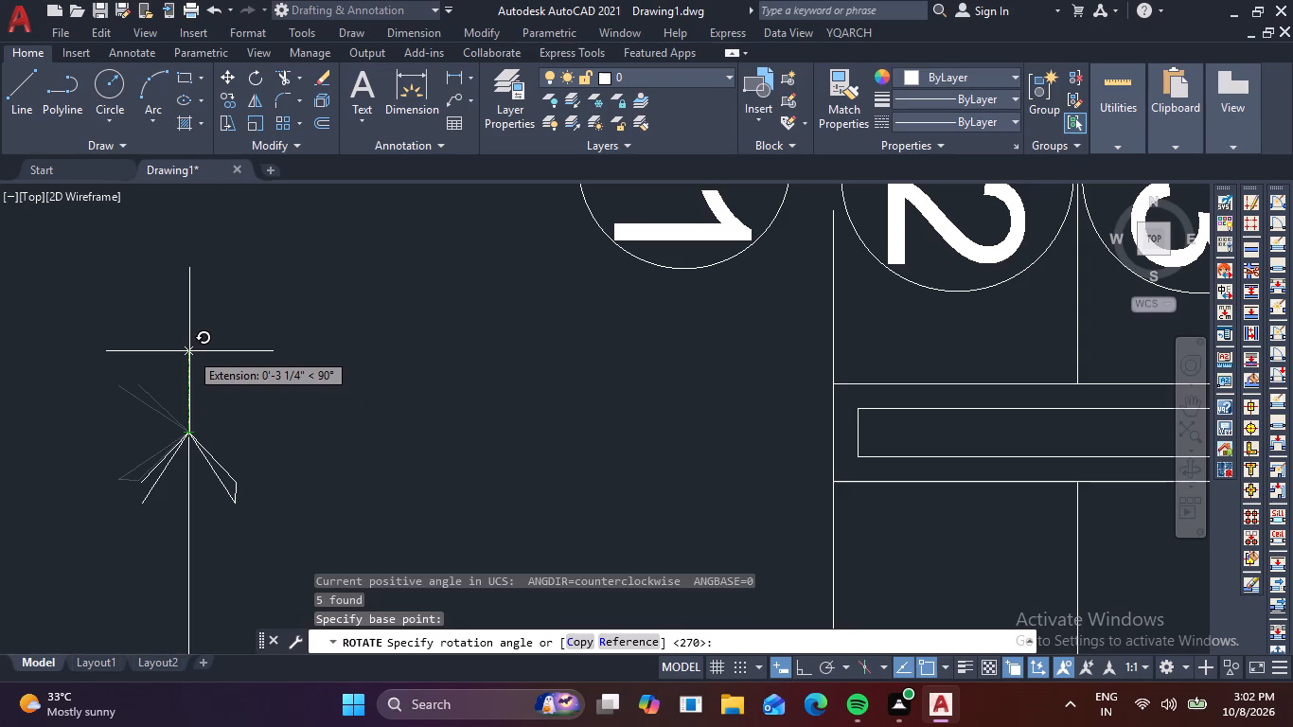
key(F8)
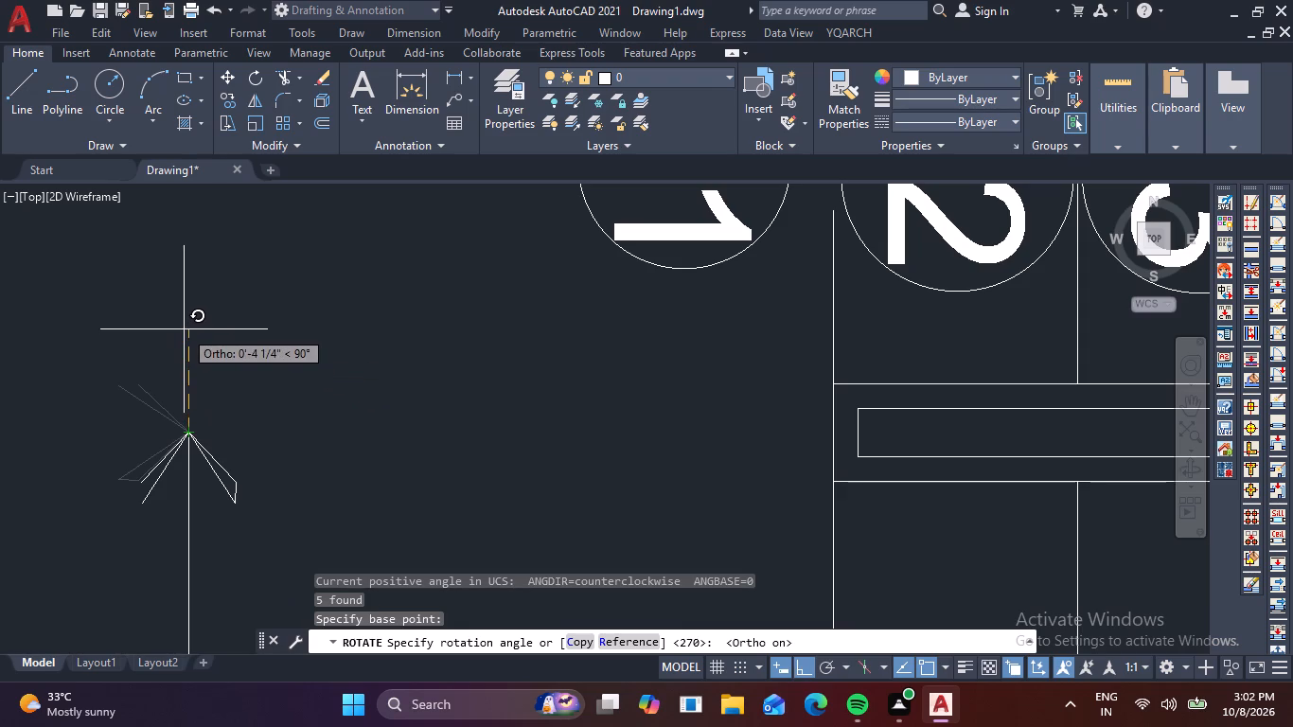
click(184, 329)
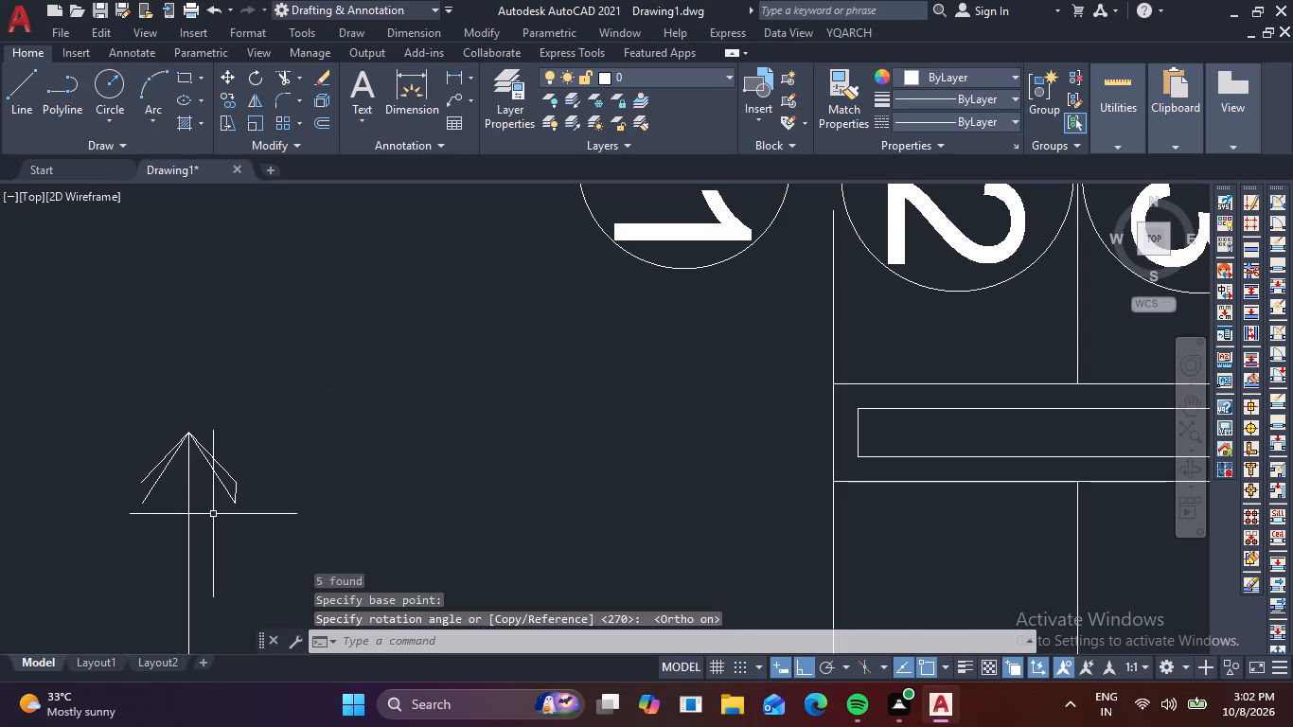
Draw a short line about 3/4" long closing the open left side of the upward arrowhead.
key(l)
key(space)
scroll(158, 507, up, 2)
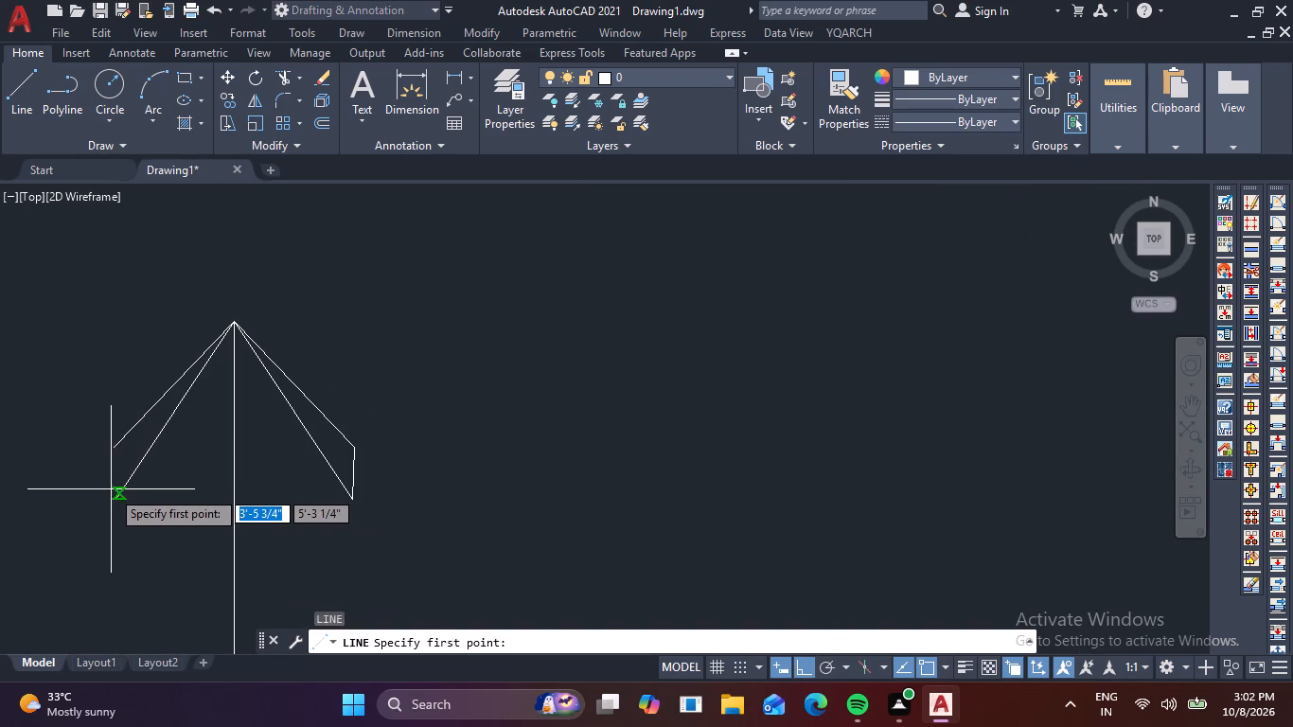
click(114, 497)
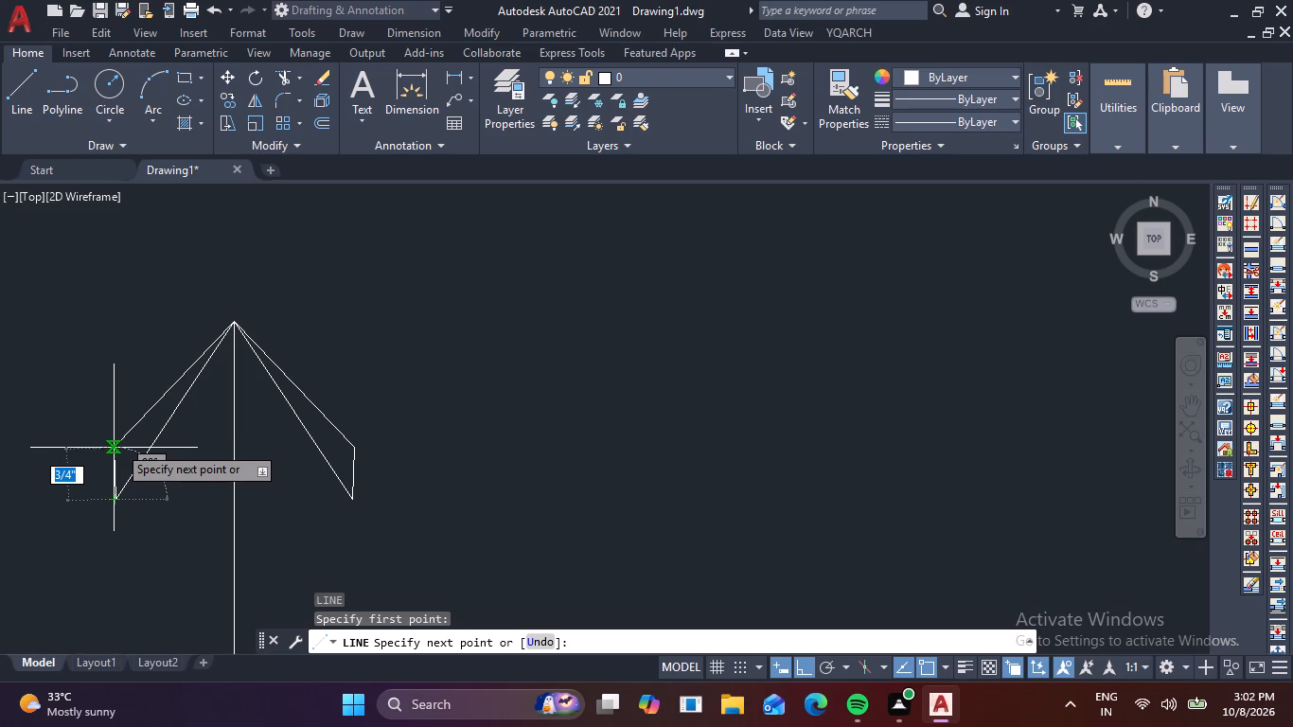
key(F8)
scroll(98, 460, up, 3)
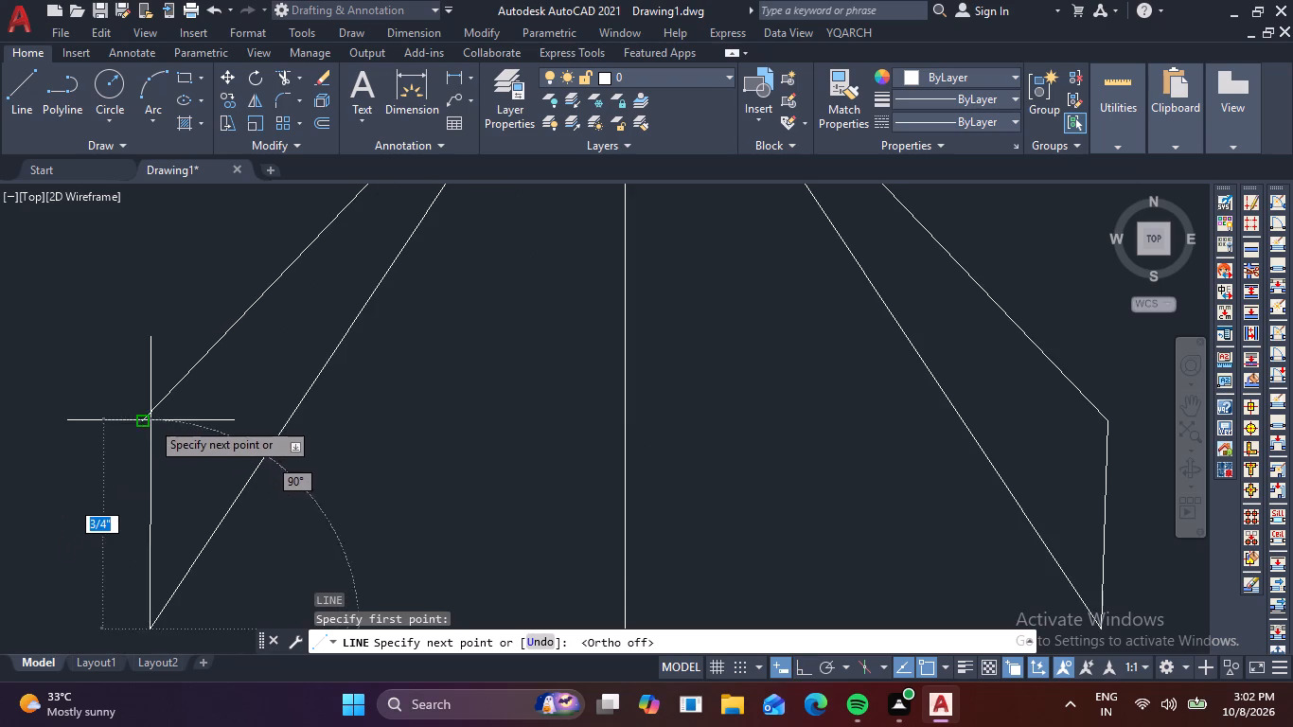
click(141, 420)
key(Escape)
scroll(207, 537, down, 3)
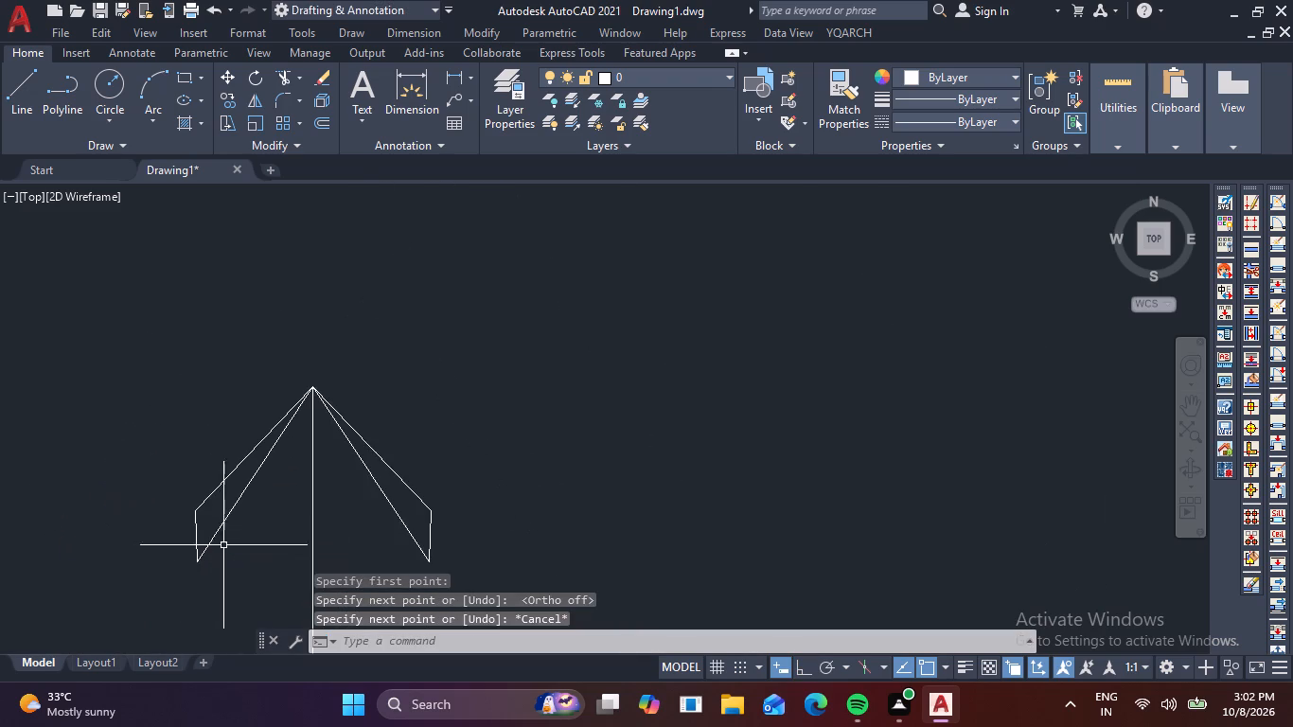
Draw a vertical line about 7'-5" long joining the left corners of the upper and lower wall outlines.
scroll(442, 452, down, 3)
scroll(594, 424, down, 2)
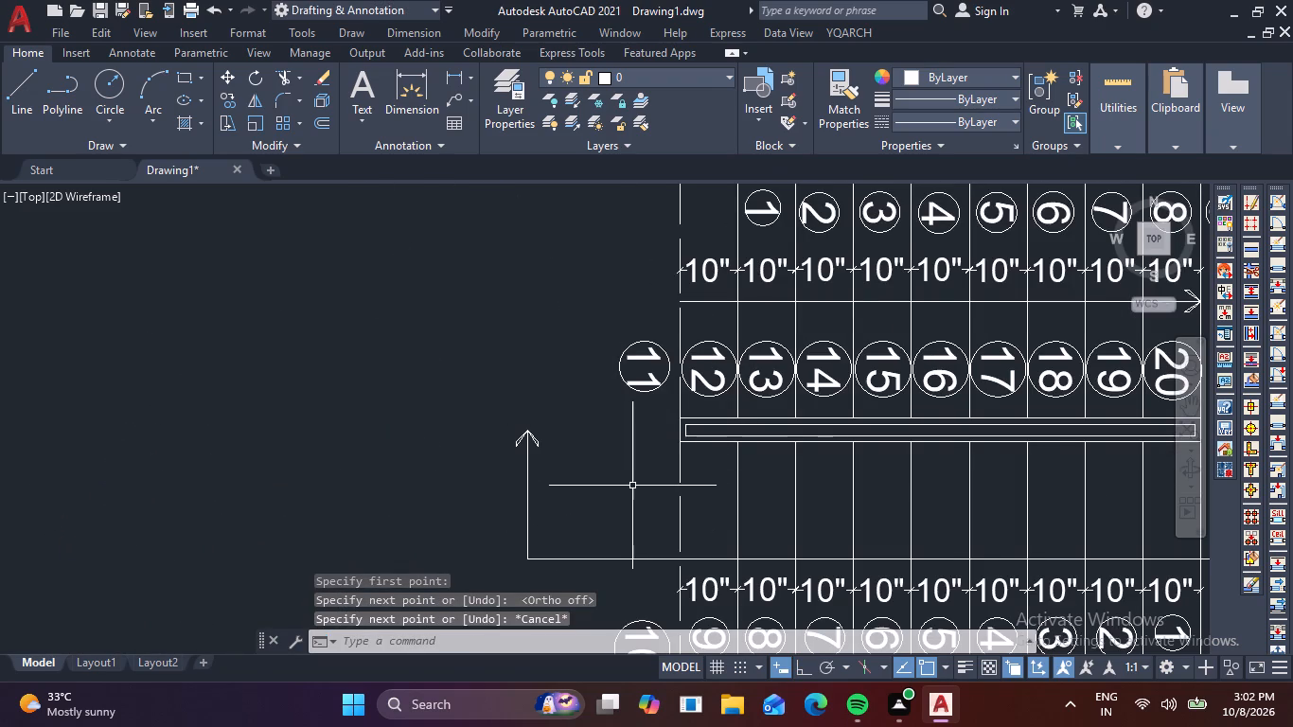
middle_drag(629, 487, 359, 470)
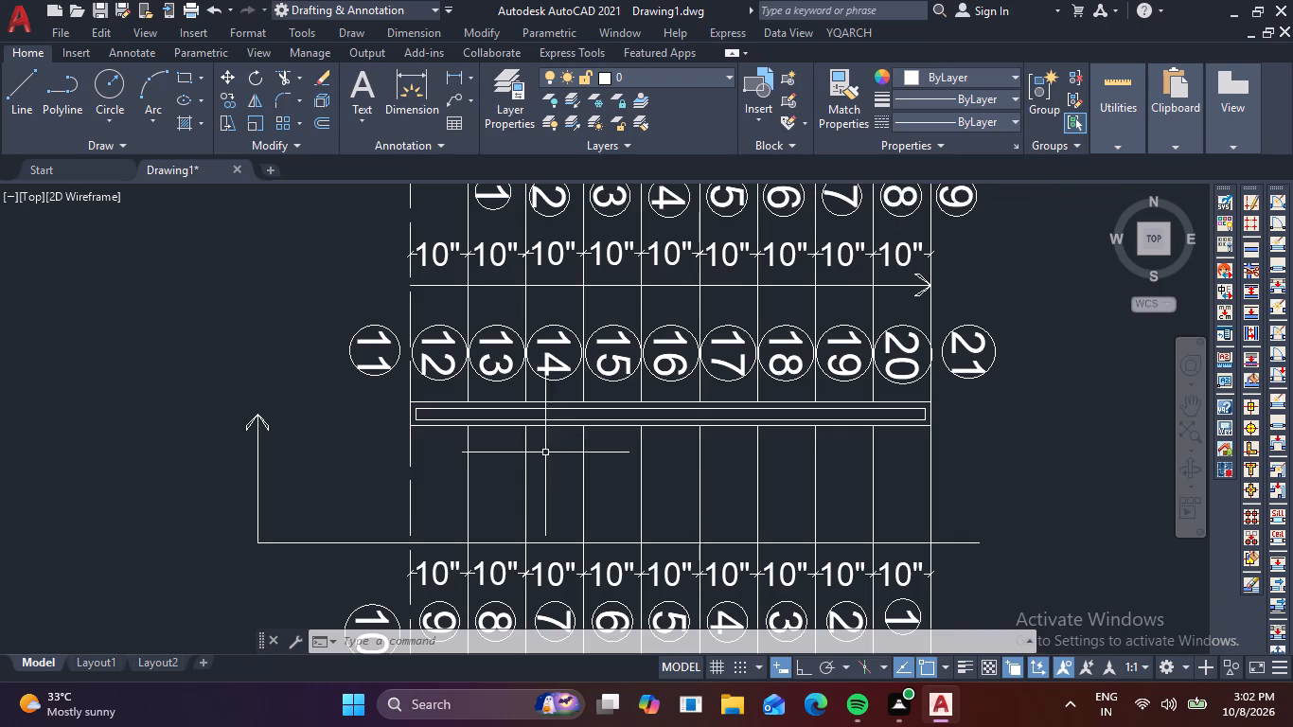
scroll(544, 454, down, 2)
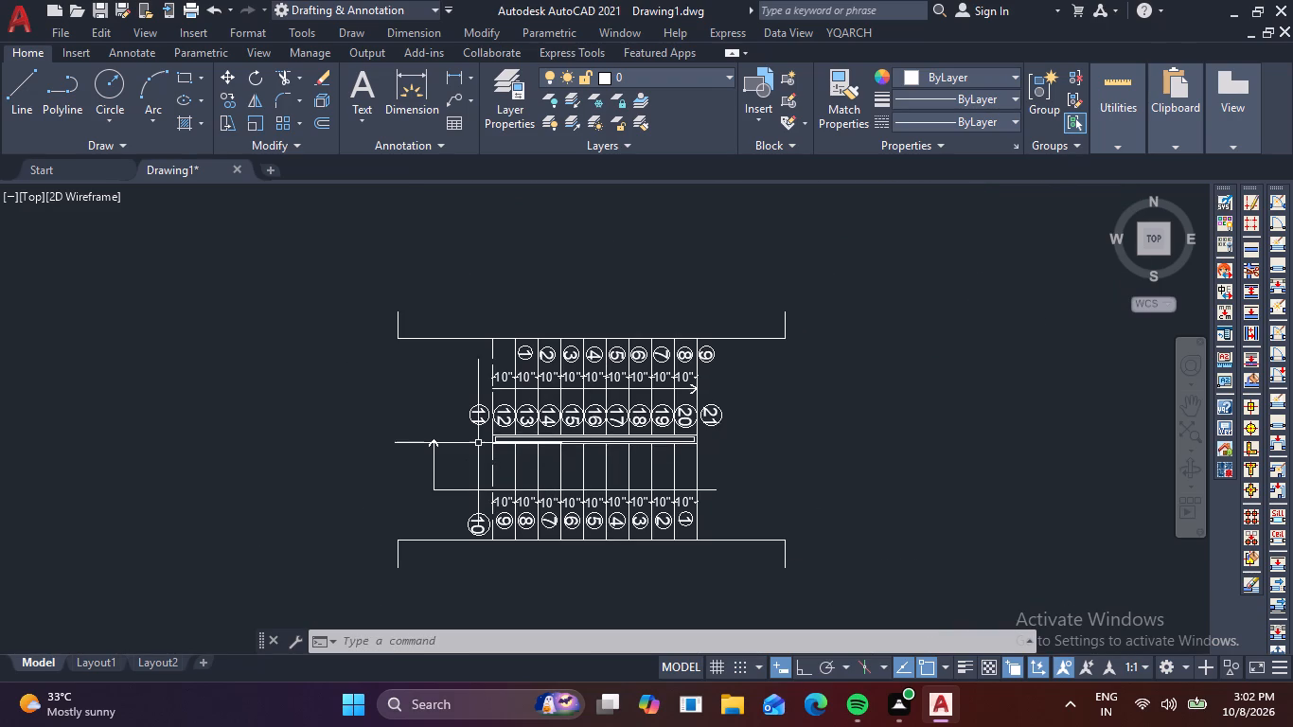
text(l)
key(space)
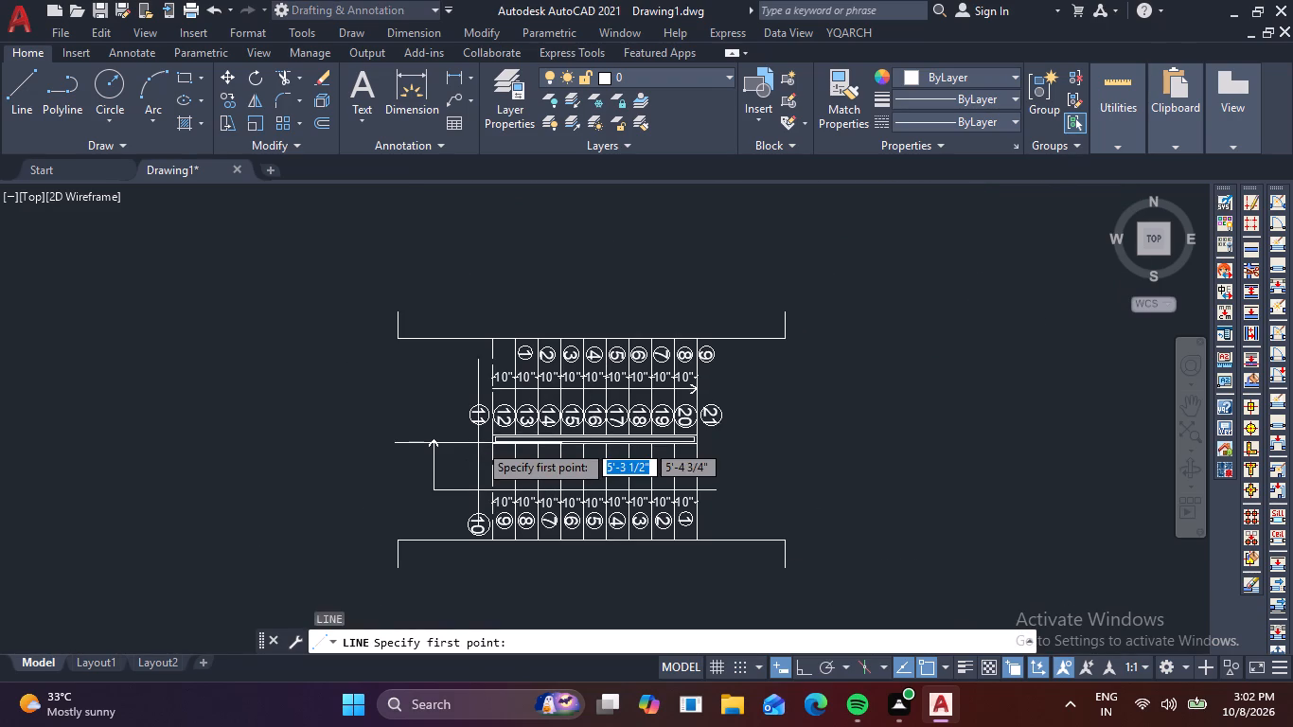
click(399, 336)
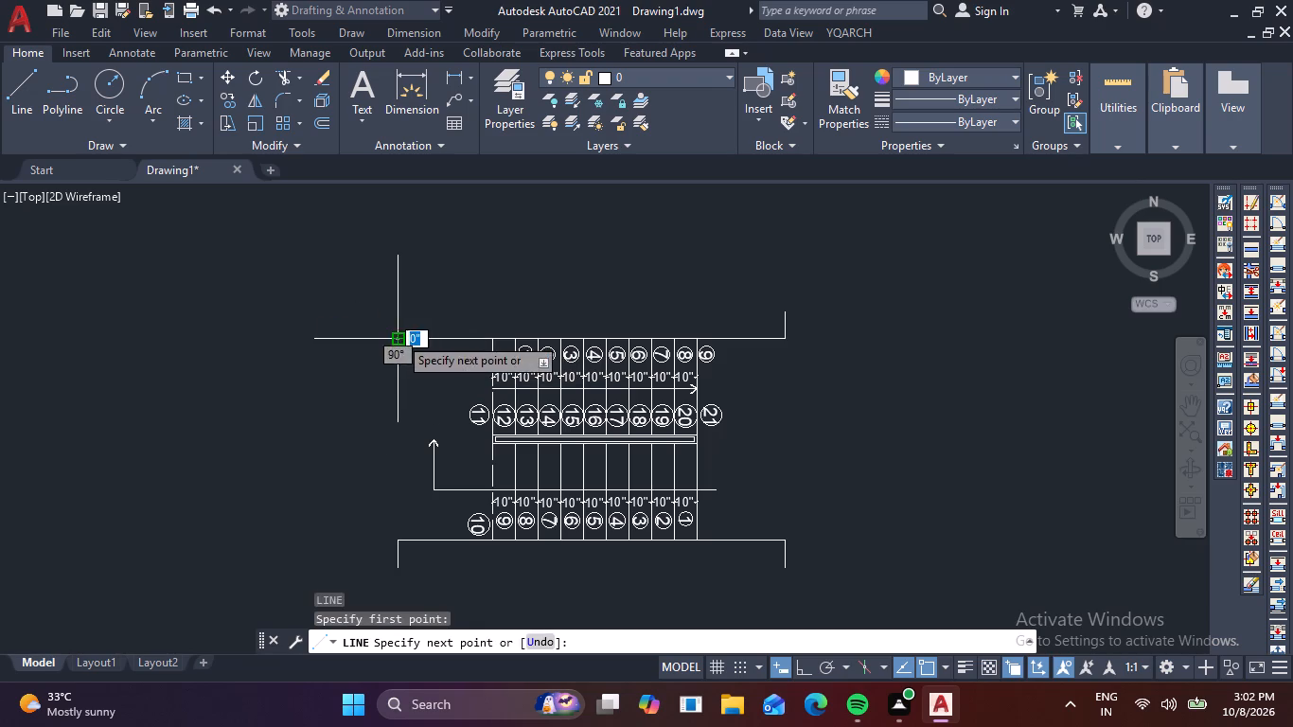
click(399, 541)
key(Escape)
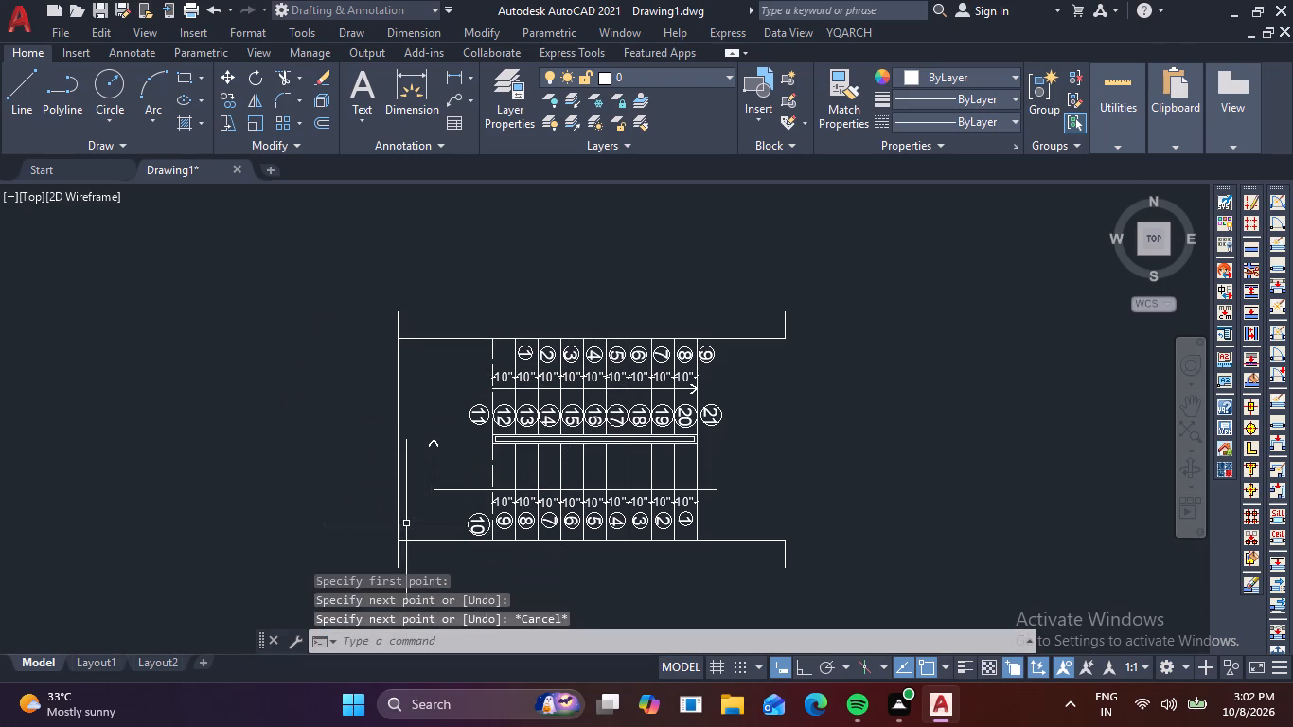
Change the new vertical line at the landing's outer edge to the dashed ACAD linetype.
click(410, 483)
click(391, 460)
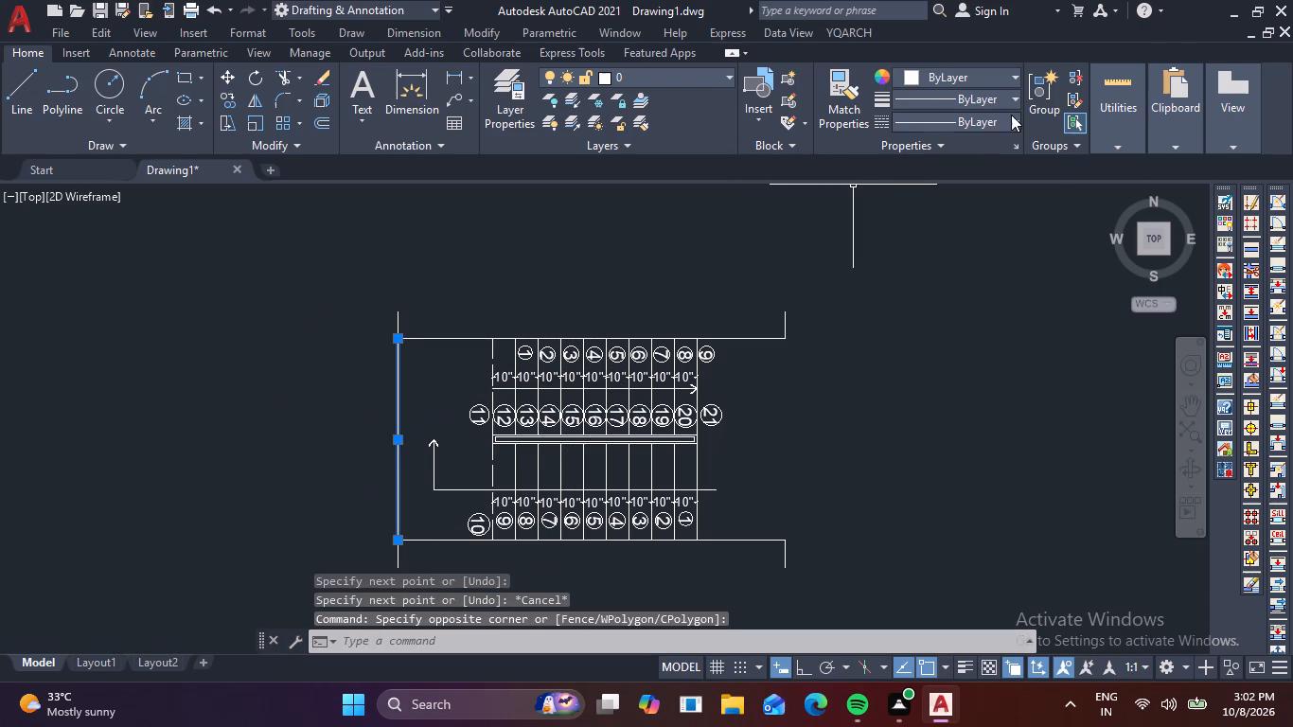
click(1011, 115)
click(934, 191)
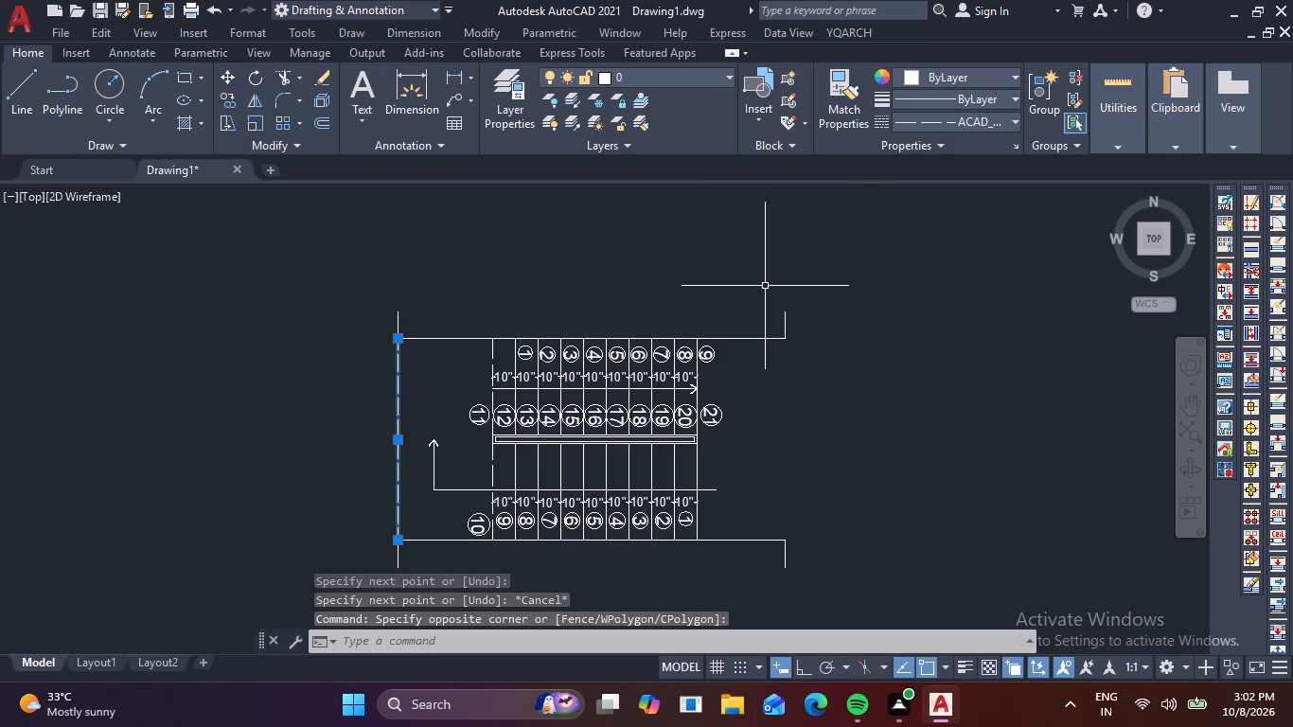
key(Escape)
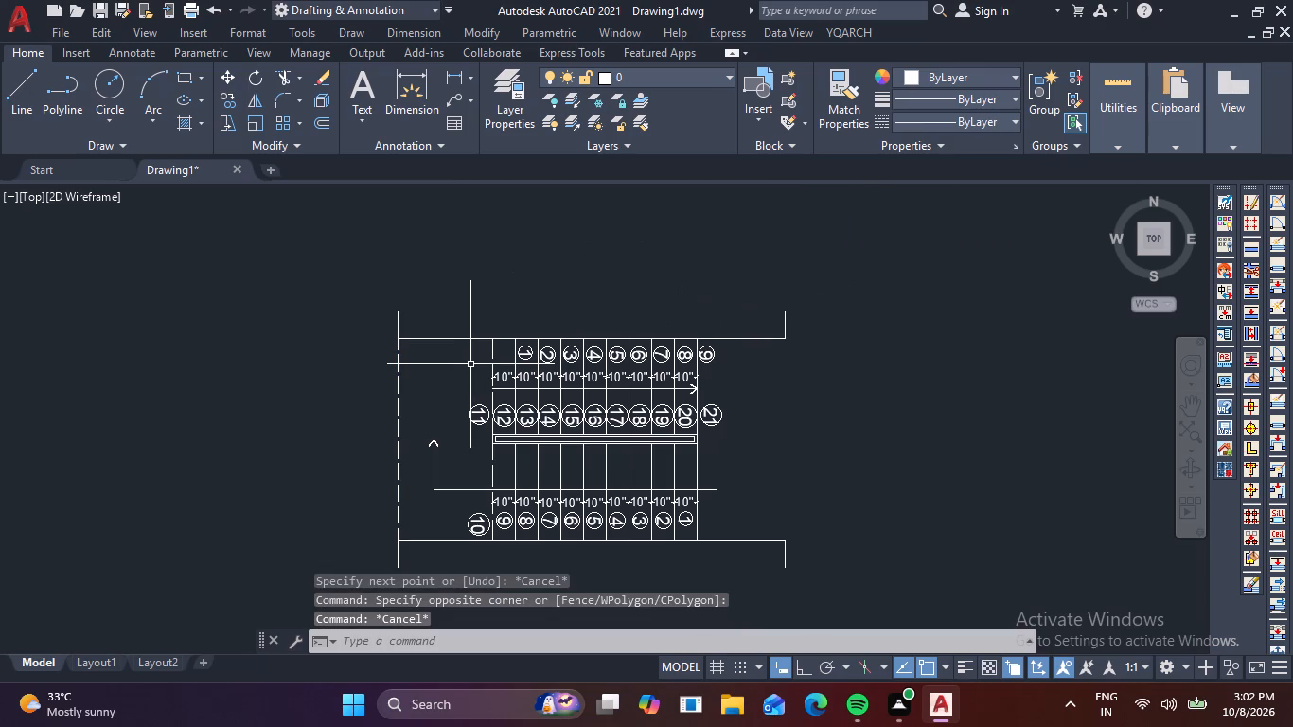
Draw a straight vertical line just inside the landing's dashed outer edge, from the upper wall line to the lower one.
key(l)
key(space)
scroll(411, 365, up, 1)
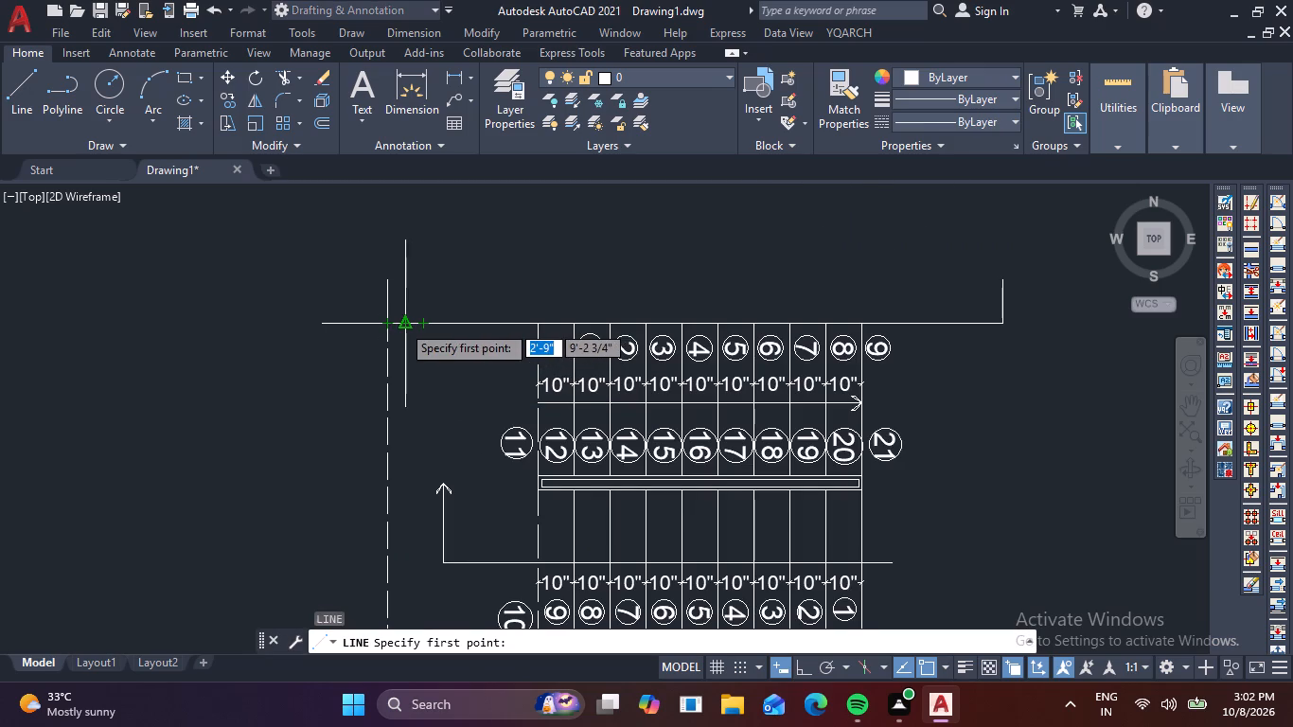
click(401, 324)
middle_drag(391, 560, 406, 443)
key(F8)
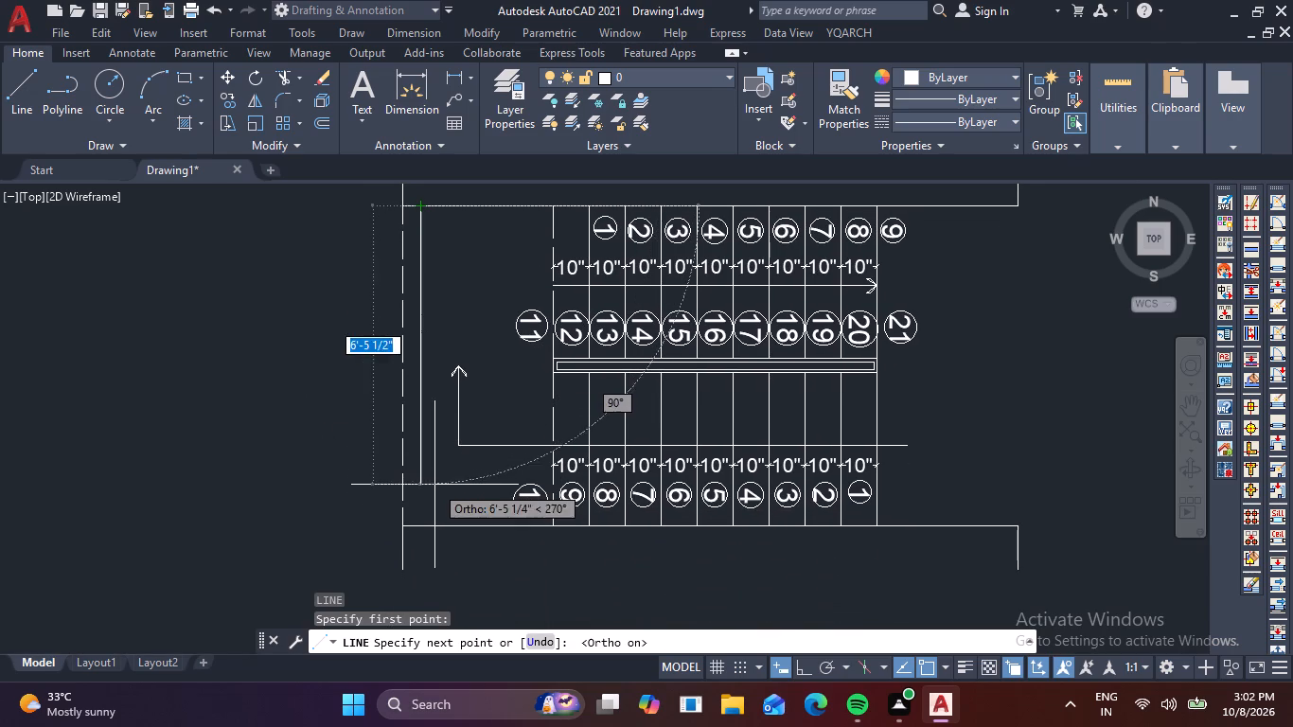
click(419, 524)
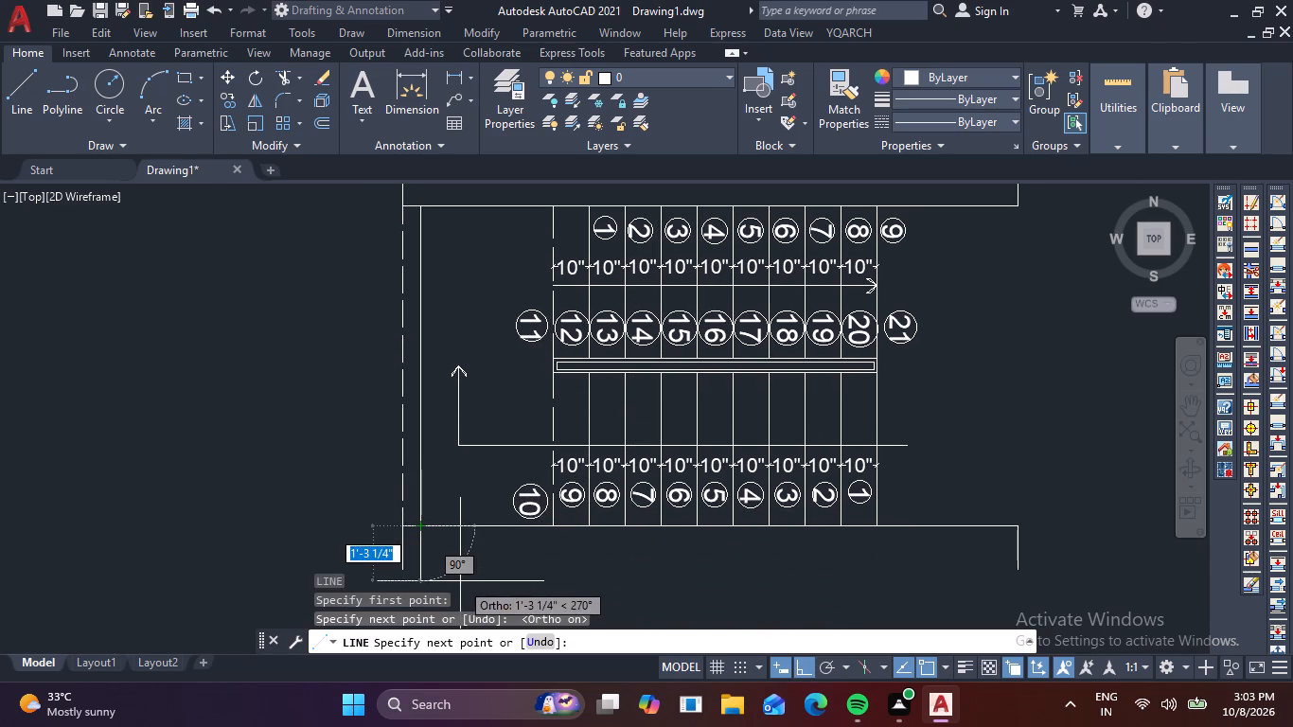
key(Escape)
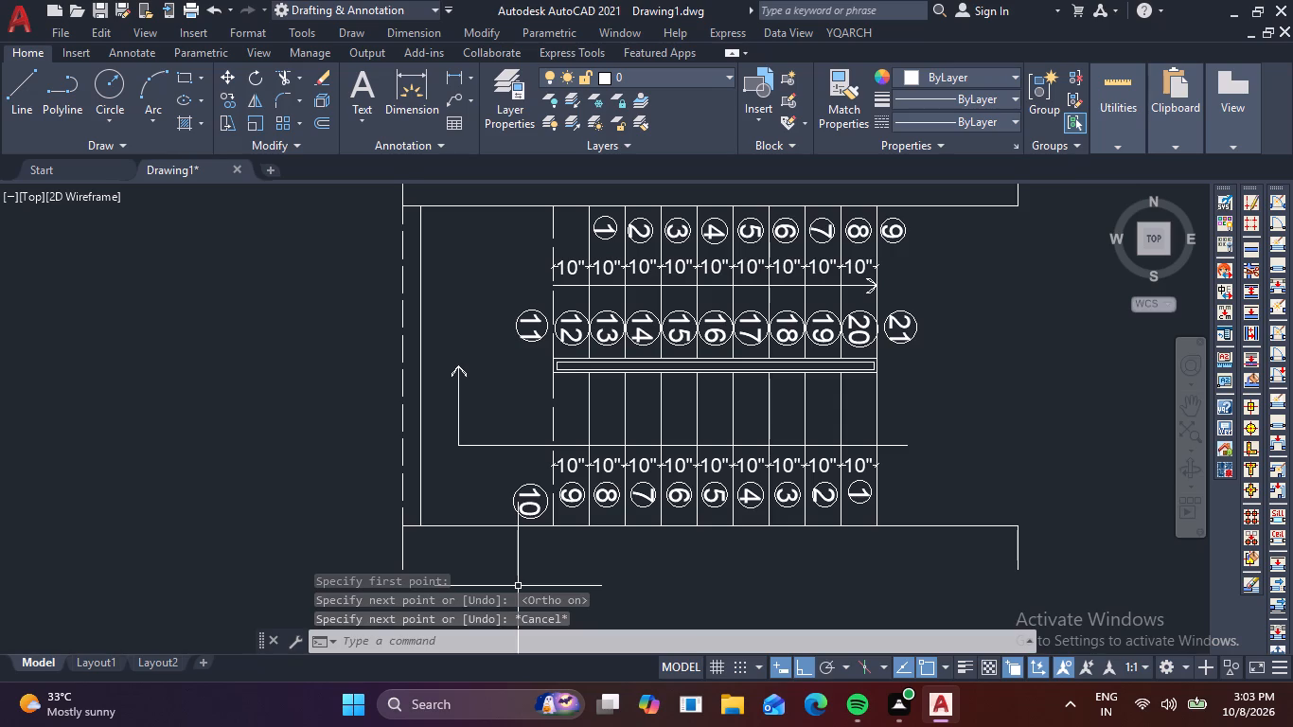
Draw a horizontal line about 3'-1" long from the middle of the divider's landing end to the inner vertical line.
key(l)
key(space)
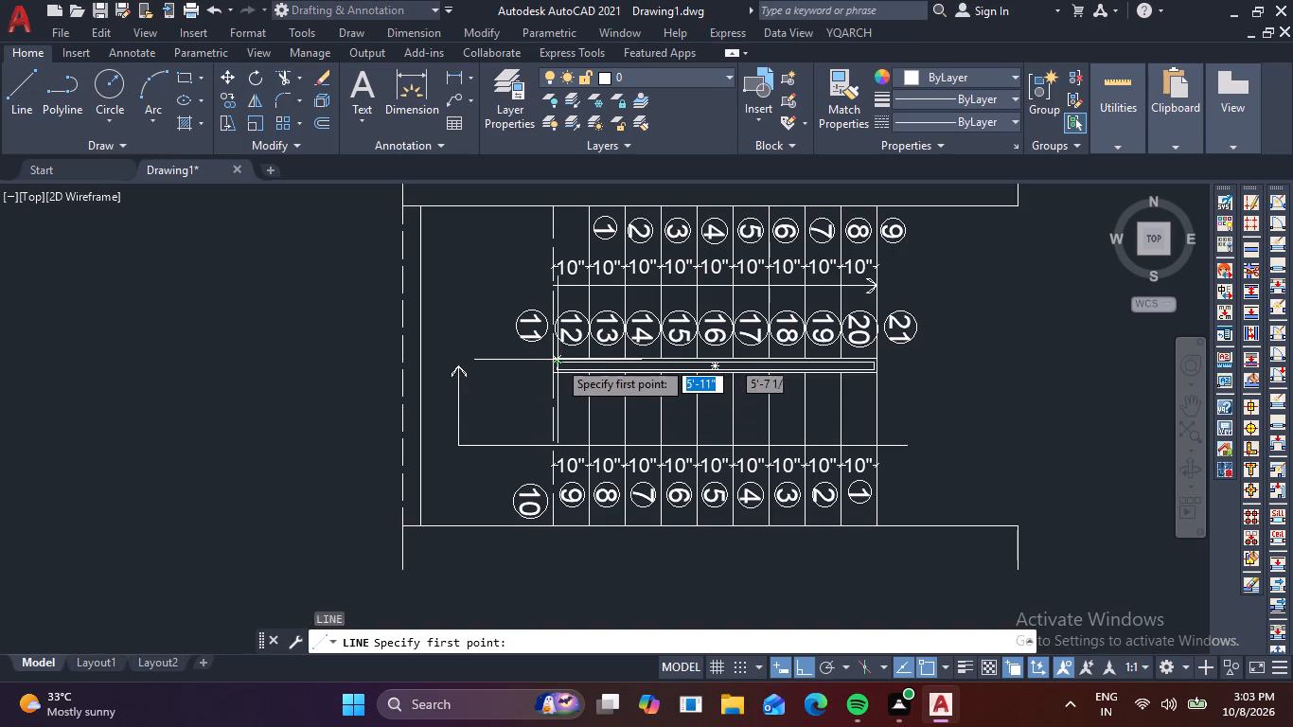
click(550, 371)
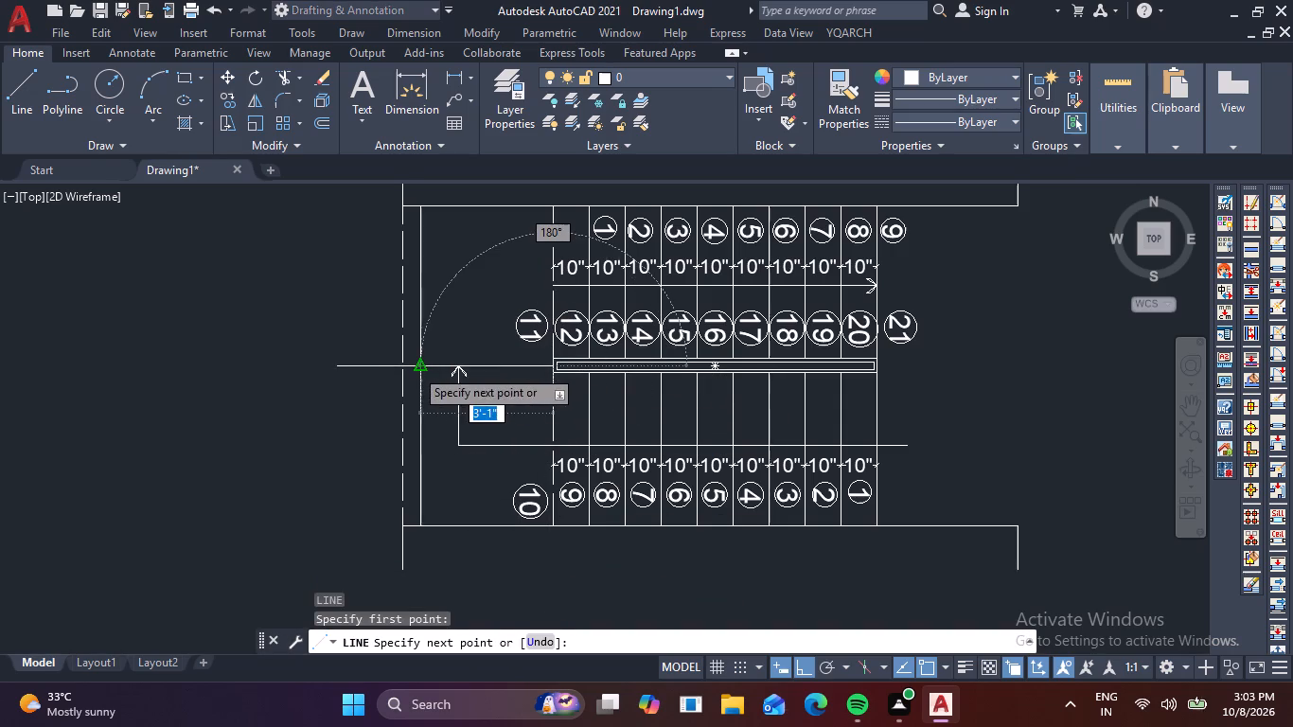
click(415, 368)
key(Escape)
Change the horizontal landing line to the same dashed linetype as the landing's outer edge.
click(512, 387)
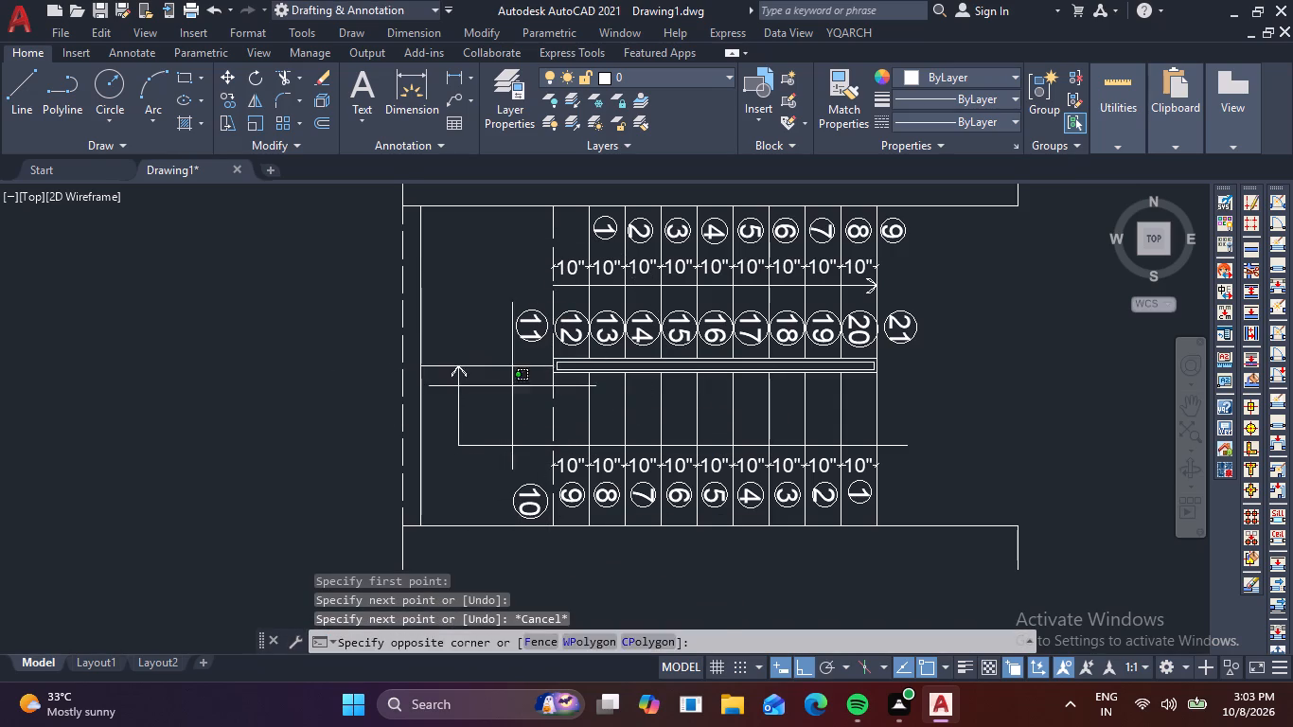
click(469, 347)
click(1014, 125)
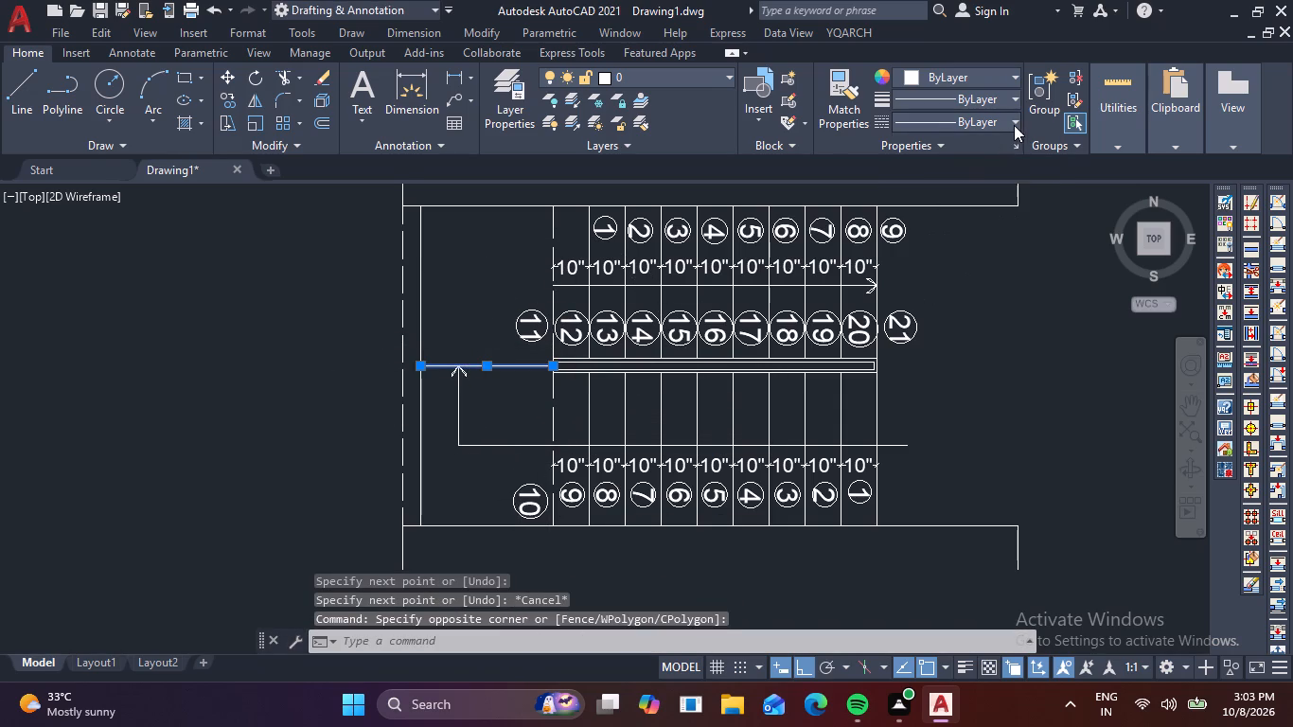
click(960, 192)
key(Escape)
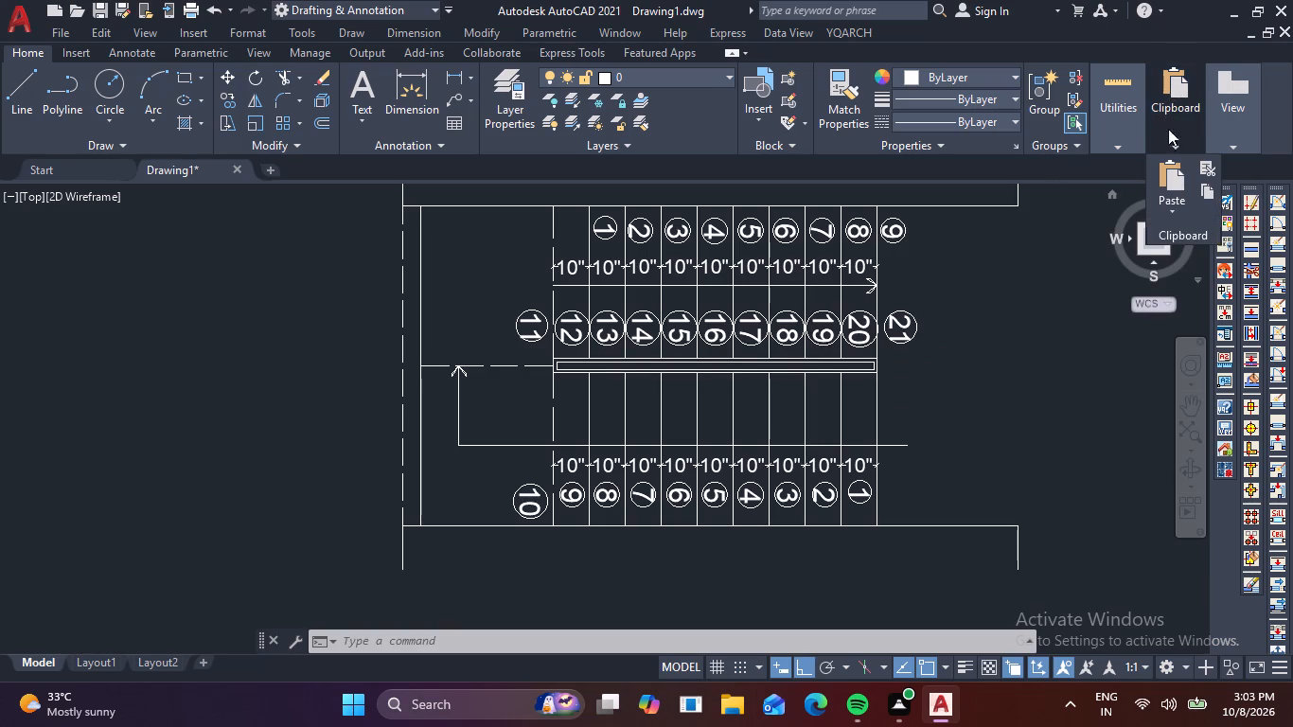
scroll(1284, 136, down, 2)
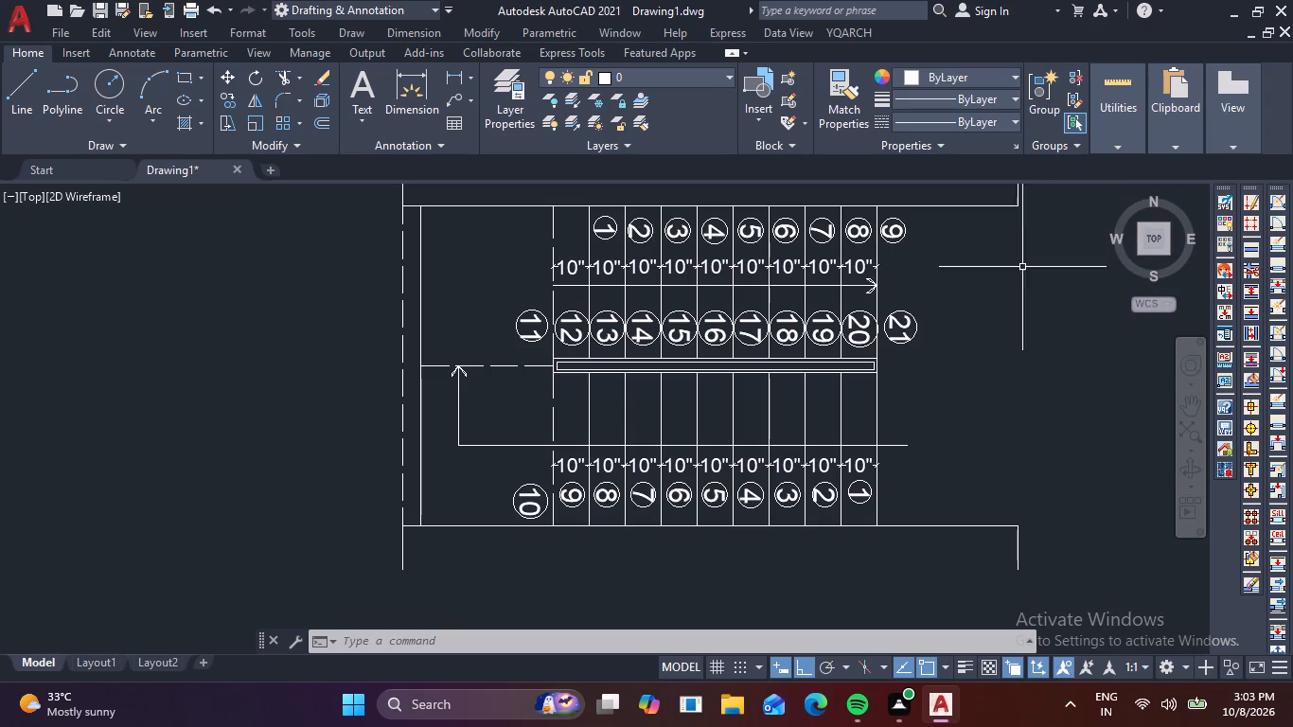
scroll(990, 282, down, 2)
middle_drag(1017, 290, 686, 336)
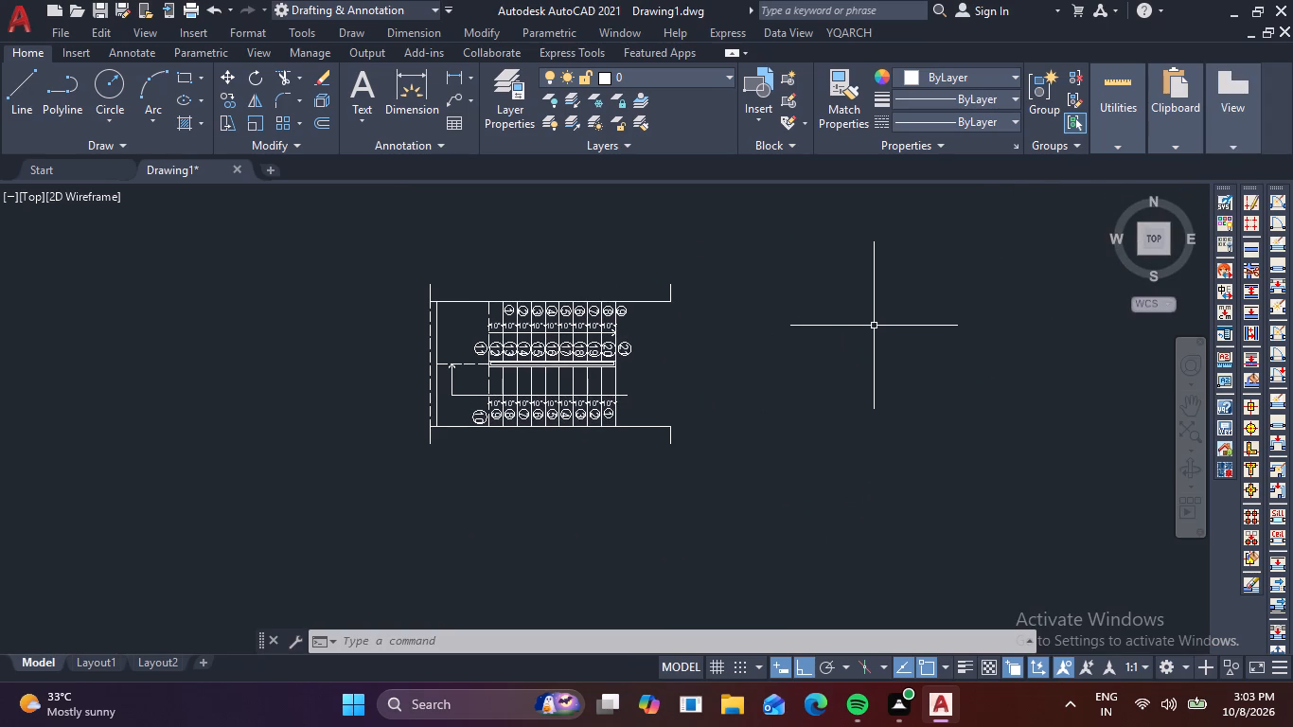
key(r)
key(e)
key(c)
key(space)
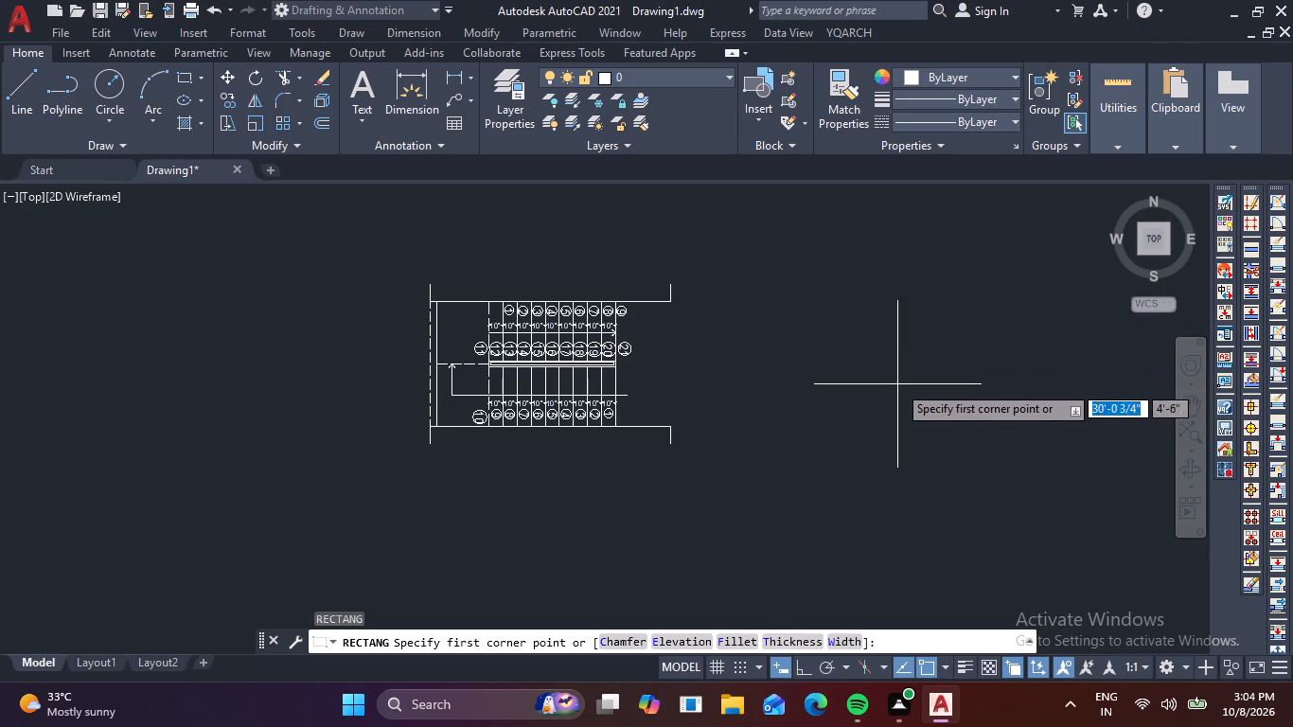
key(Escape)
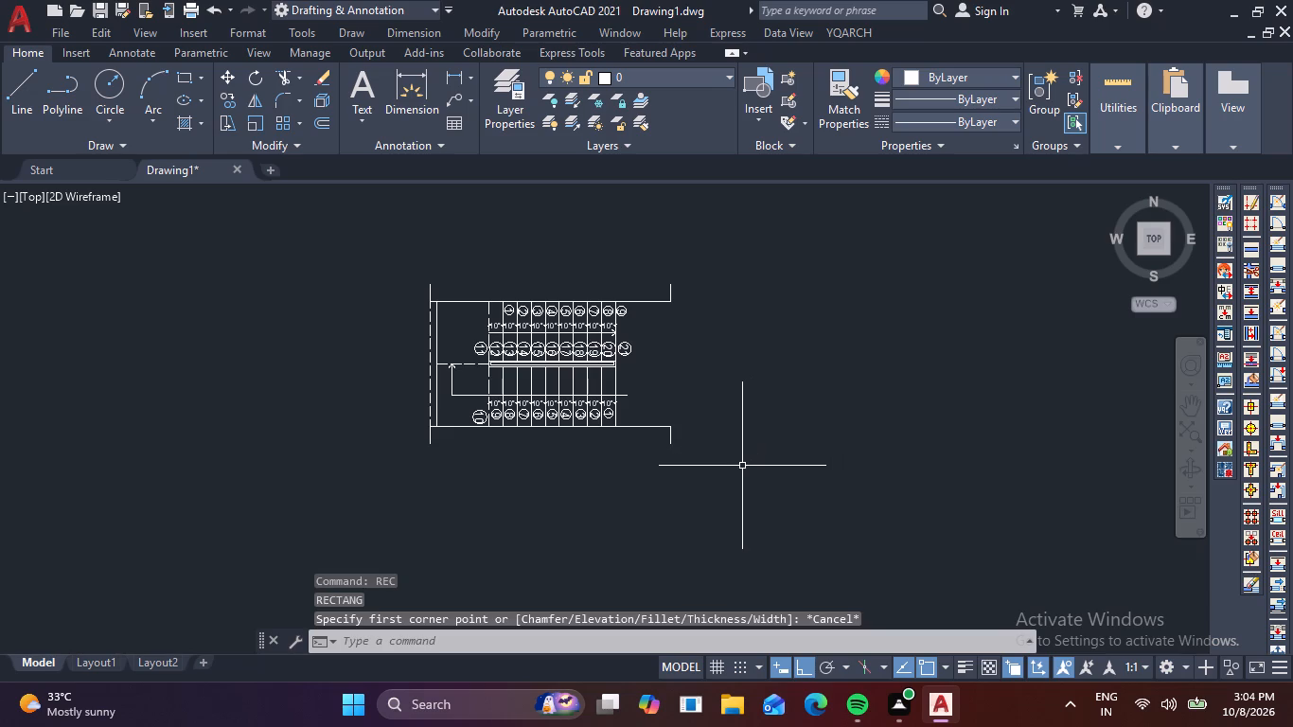
Offset the lower wall outline 6" downward and the upper wall outline 6" upward, away from the stairs.
scroll(683, 452, up, 2)
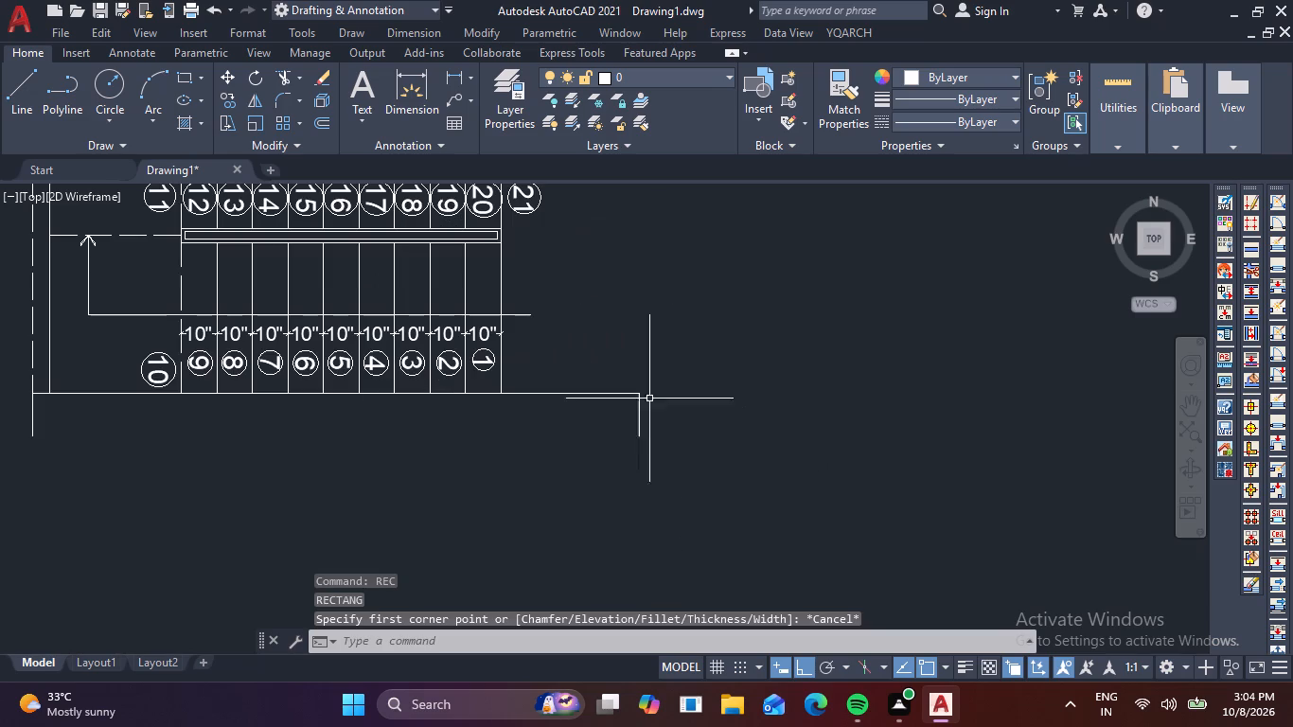
key(o)
key(Return)
key(6)
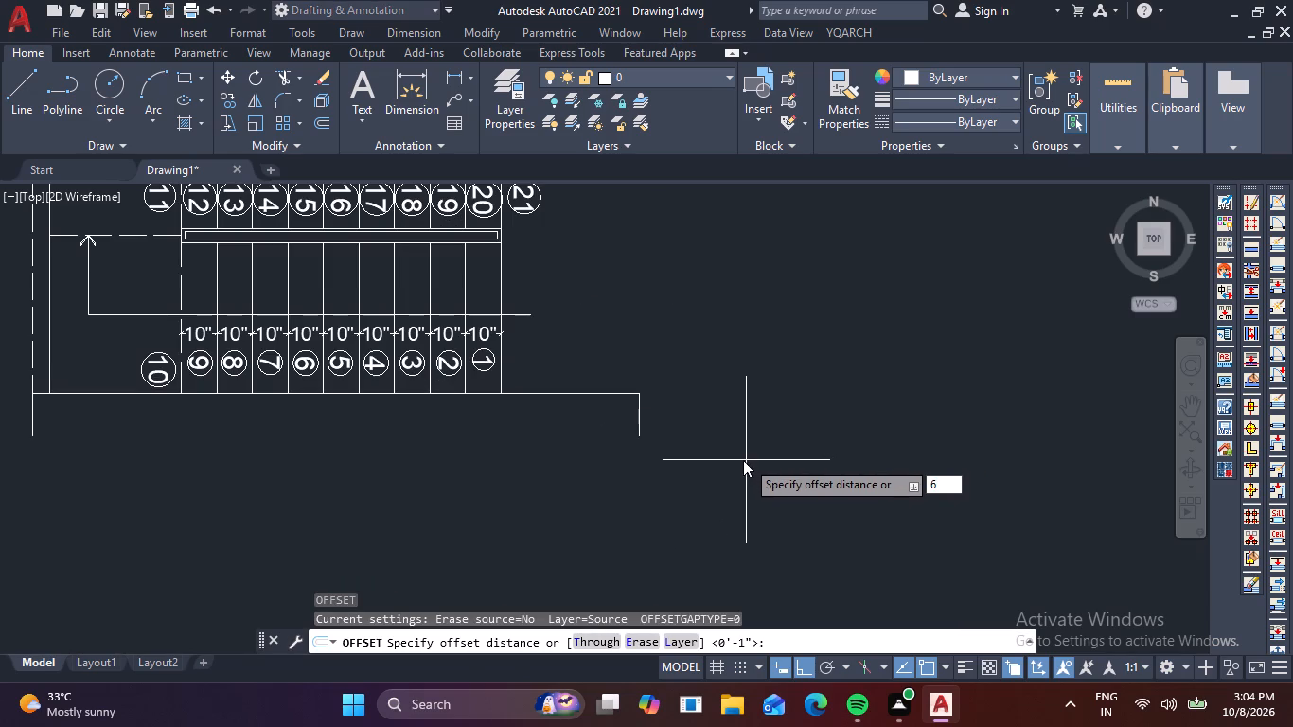
key(shift+quotedbl)
key(Return)
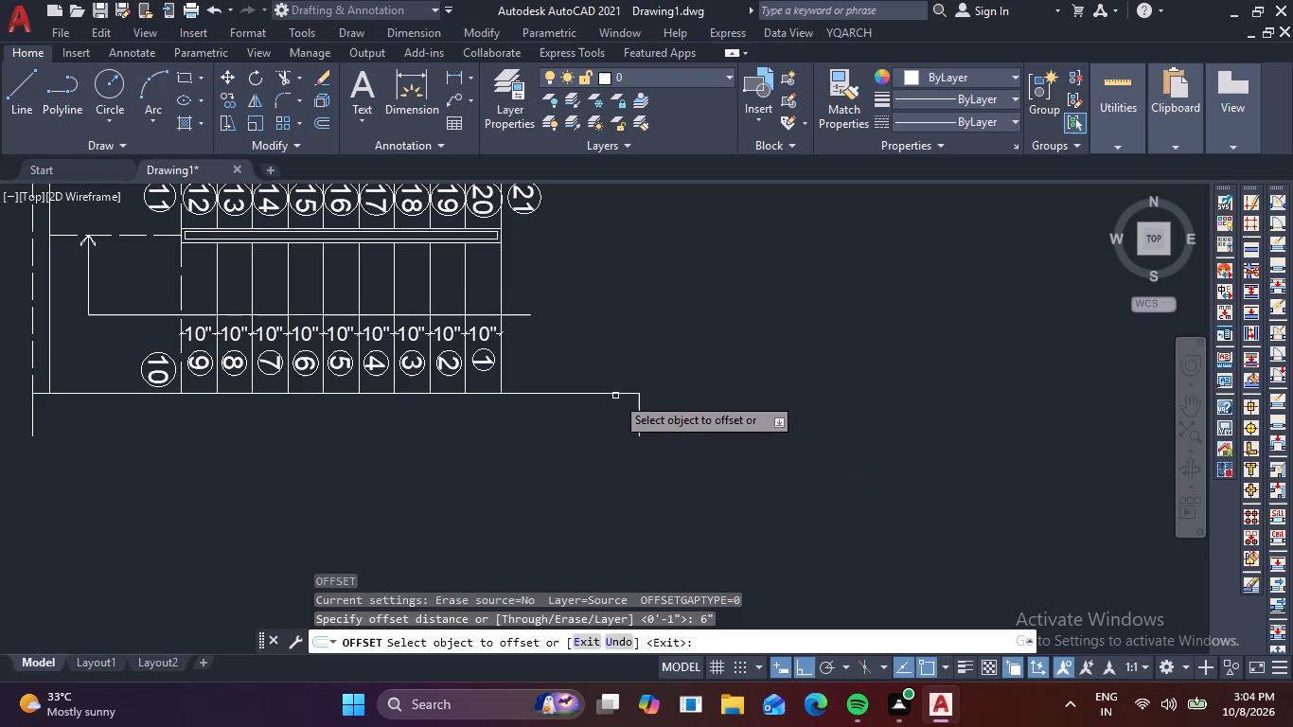
click(615, 396)
click(589, 438)
middle_drag(722, 359, 723, 375)
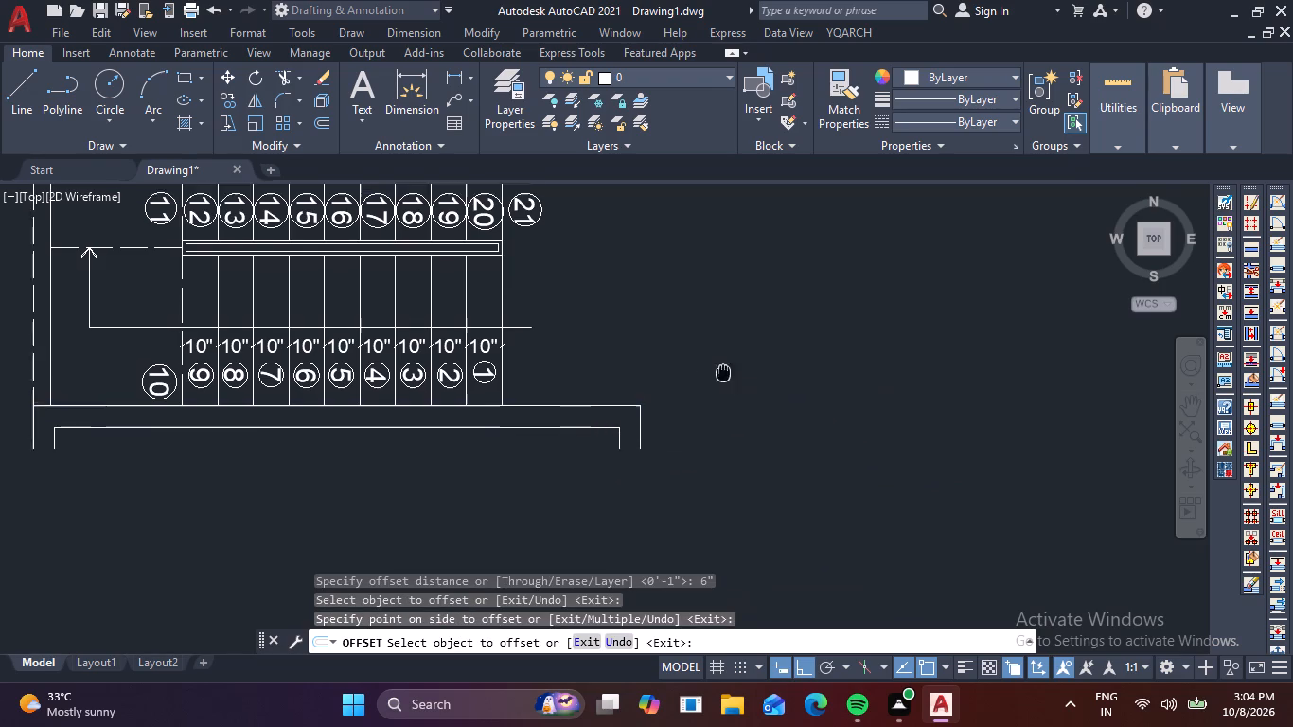
middle_drag(723, 375, 735, 467)
middle_drag(735, 361, 743, 470)
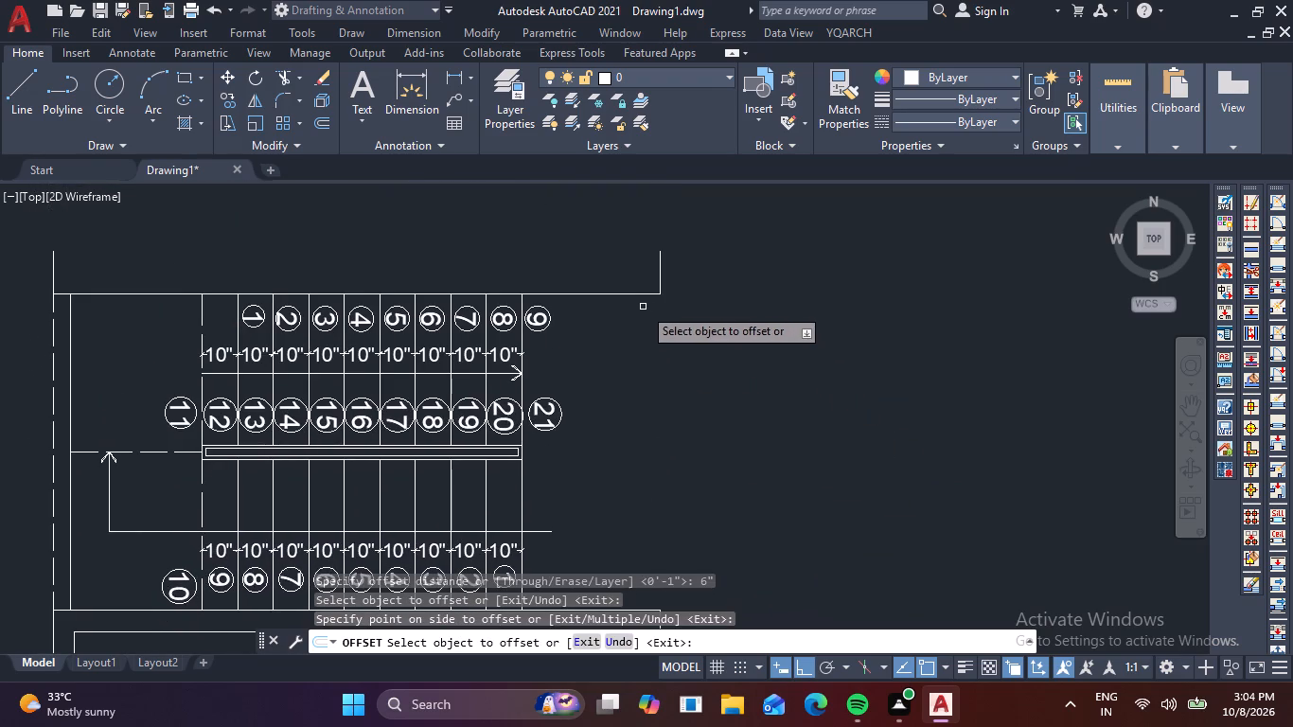
click(641, 293)
click(648, 244)
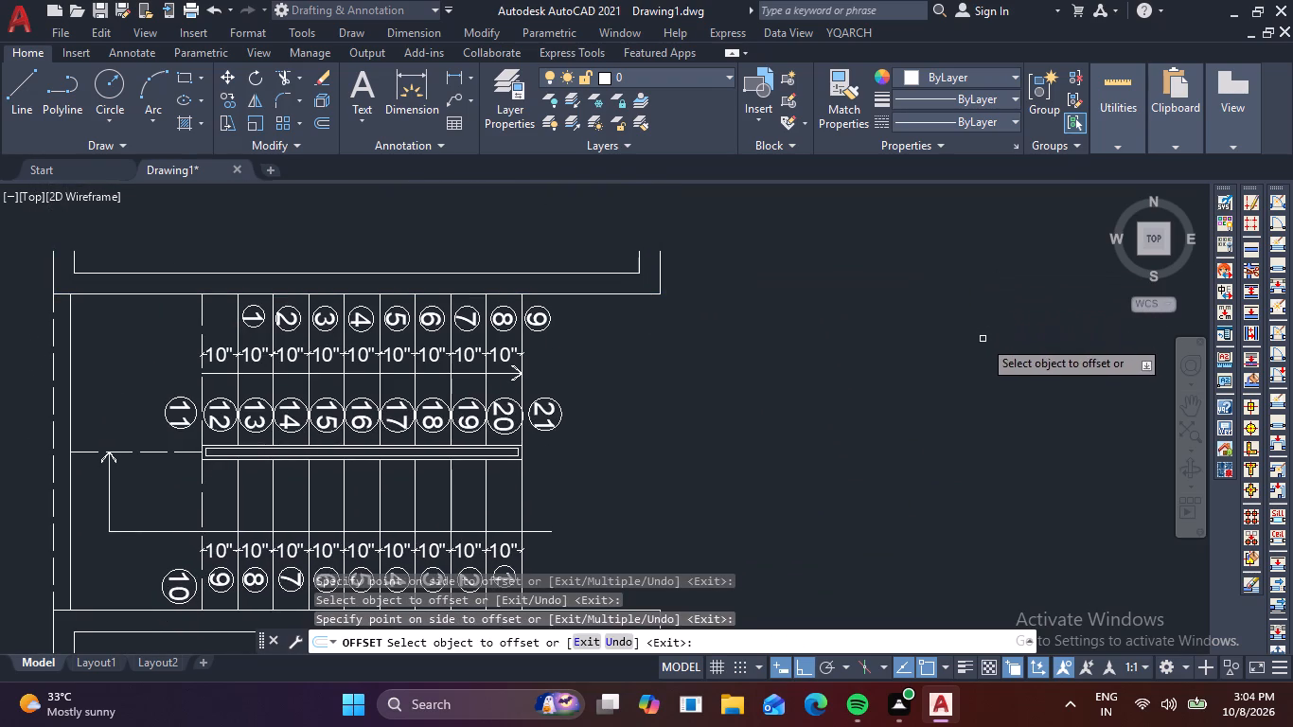
key(Escape)
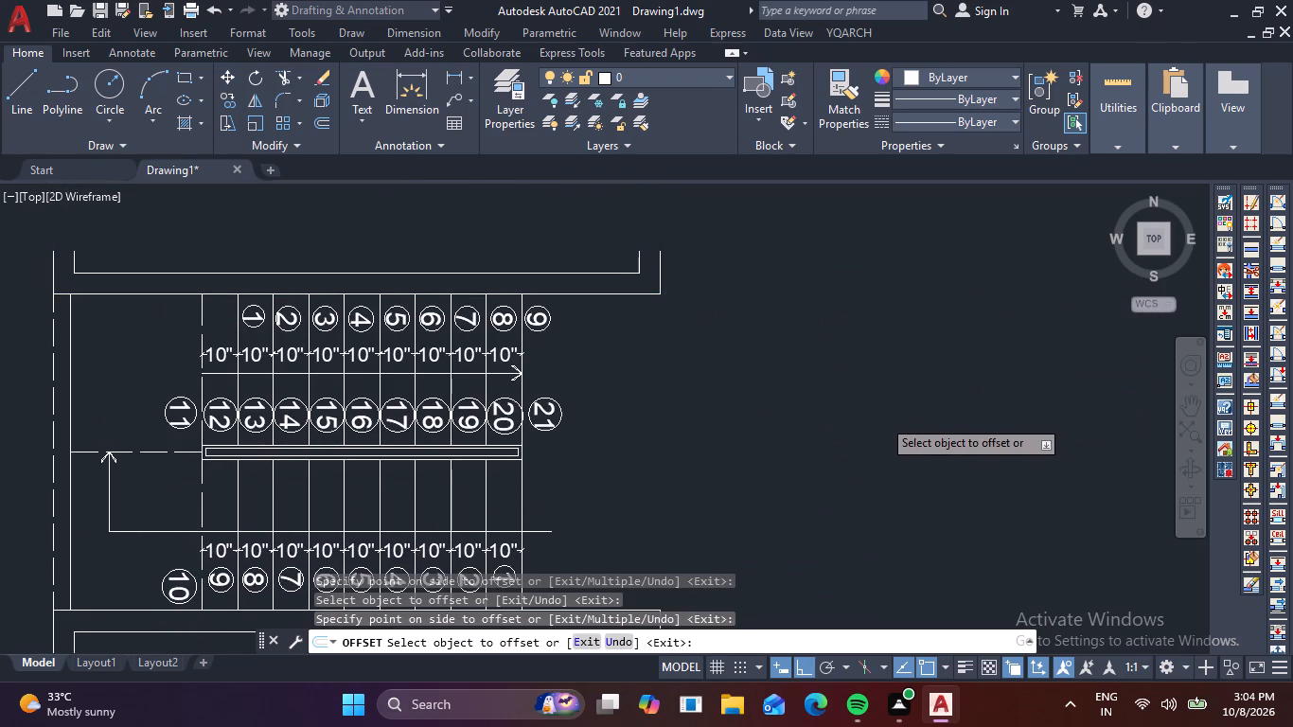
Draw a 15" by 9" rectangle in the empty space beyond the open end of the staircase, opposite the landing.
scroll(872, 424, down, 2)
middle_drag(845, 446, 748, 396)
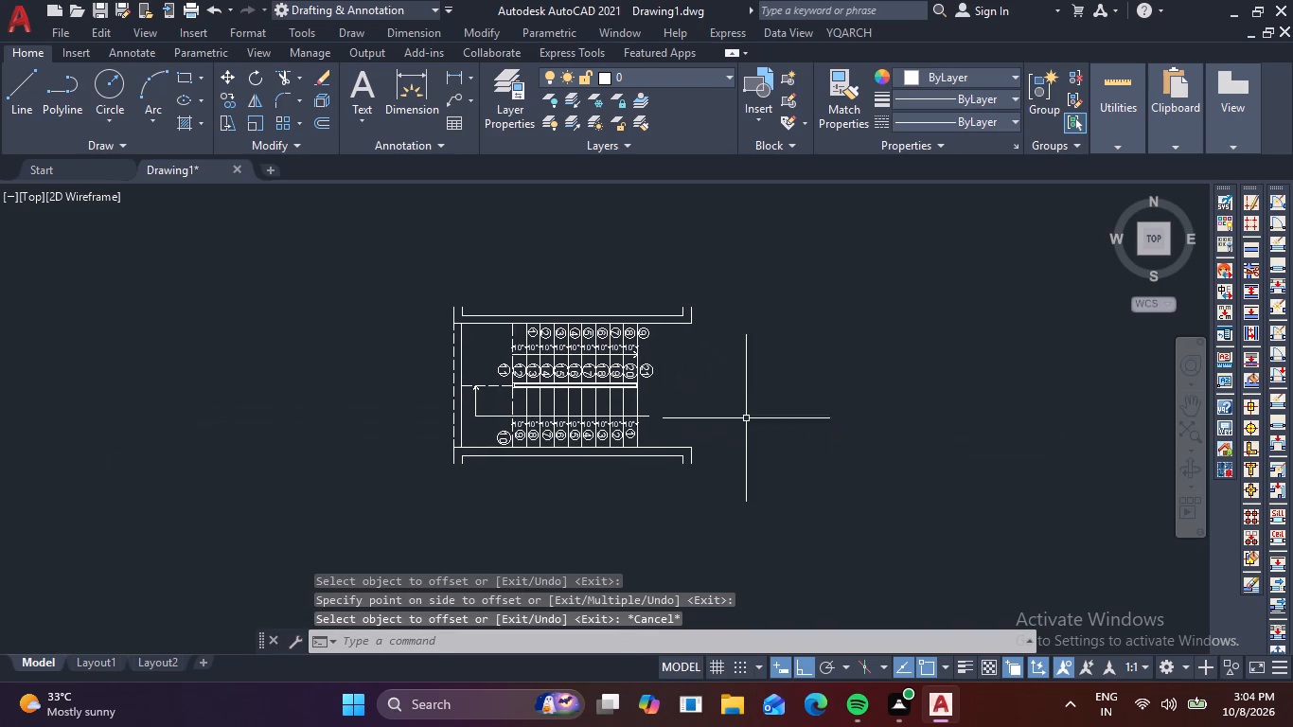
text(re)
key(c)
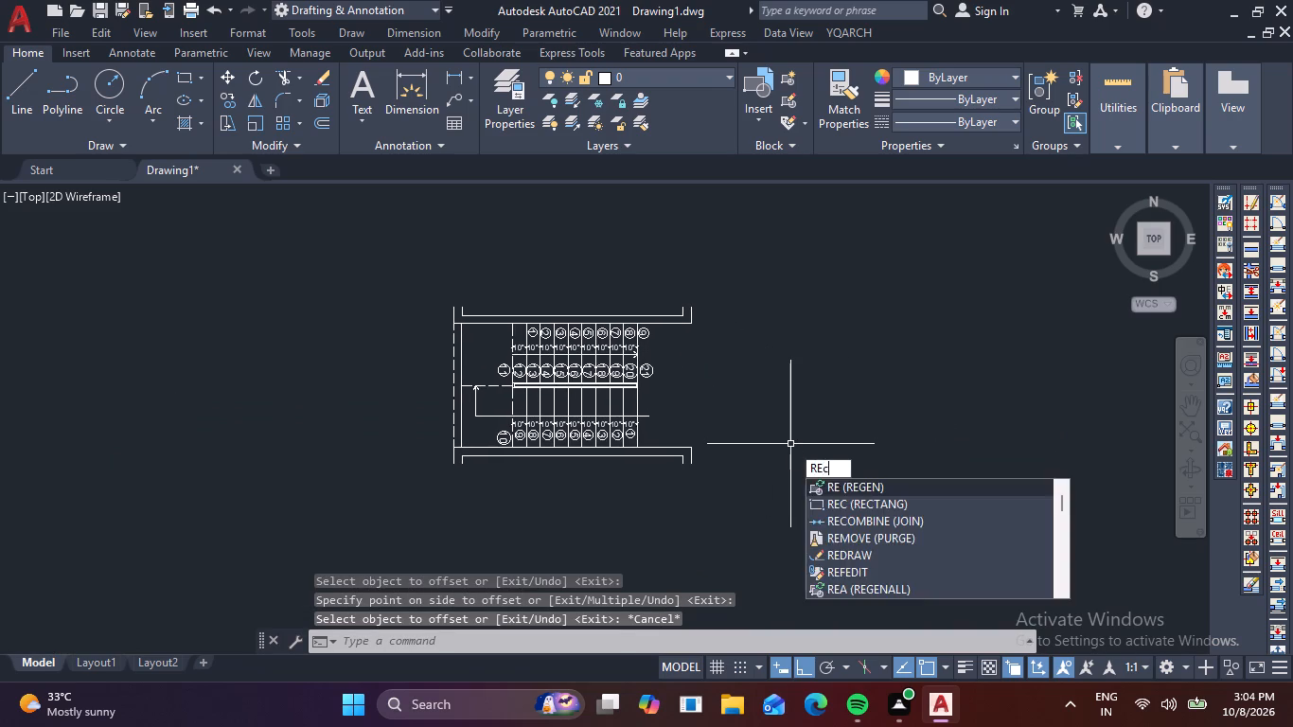
key(space)
click(794, 358)
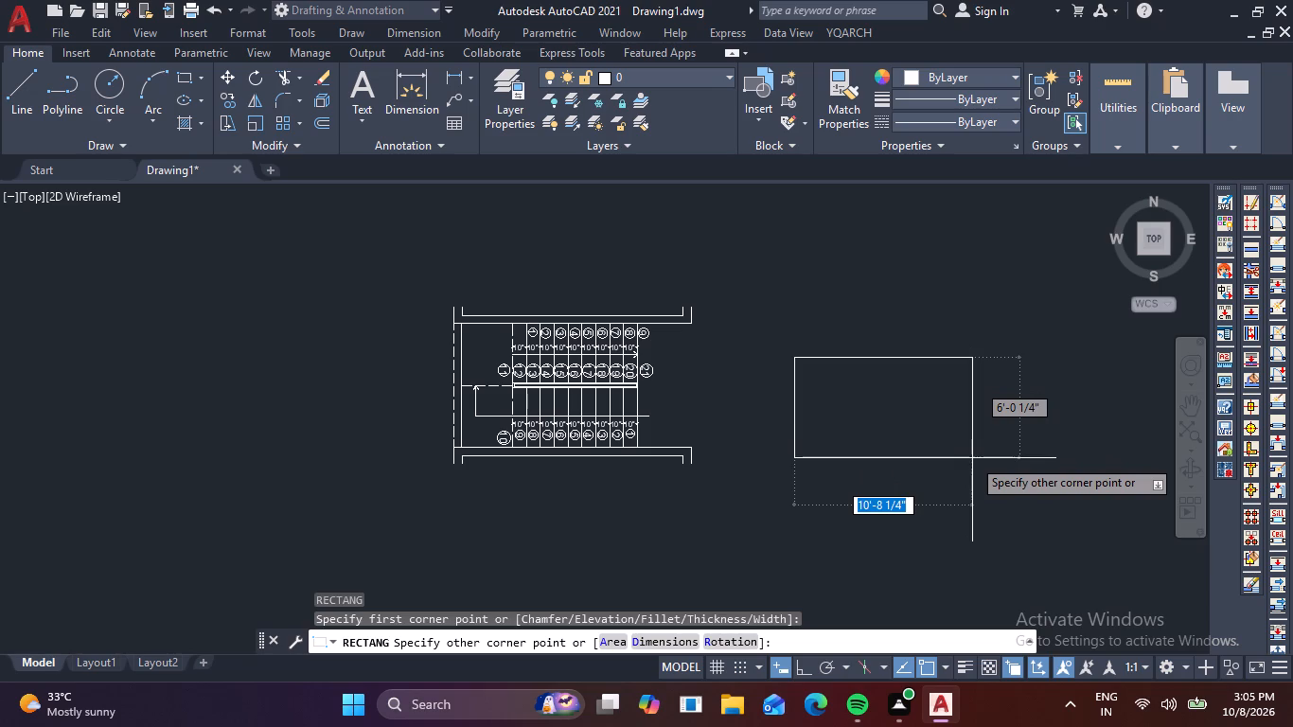
text(15)
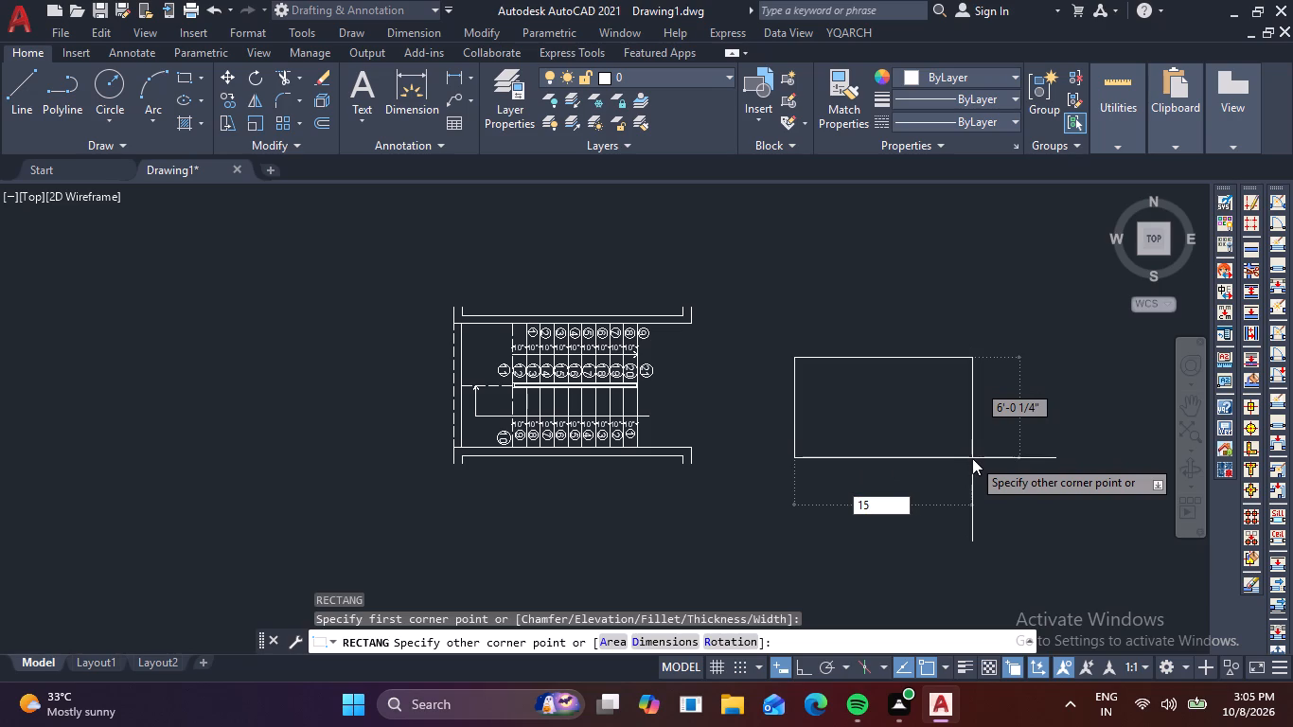
key(shift+quotedbl)
key(Tab)
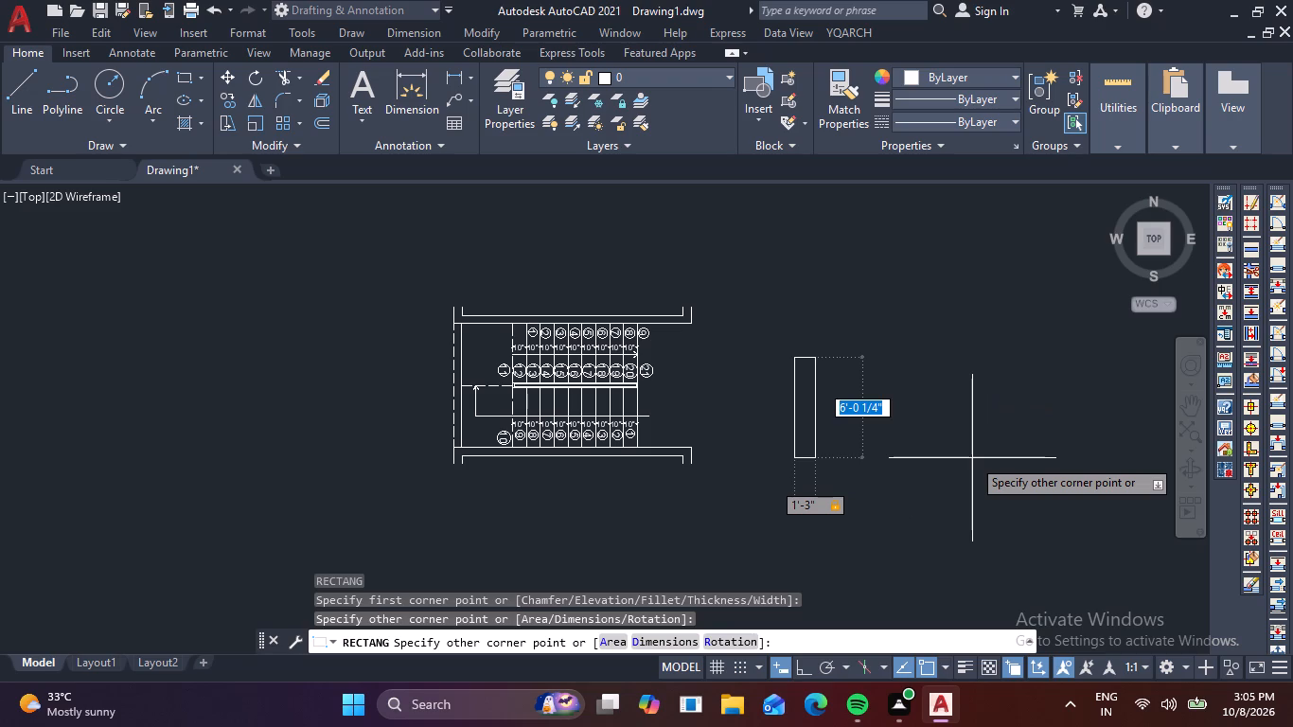
key(9)
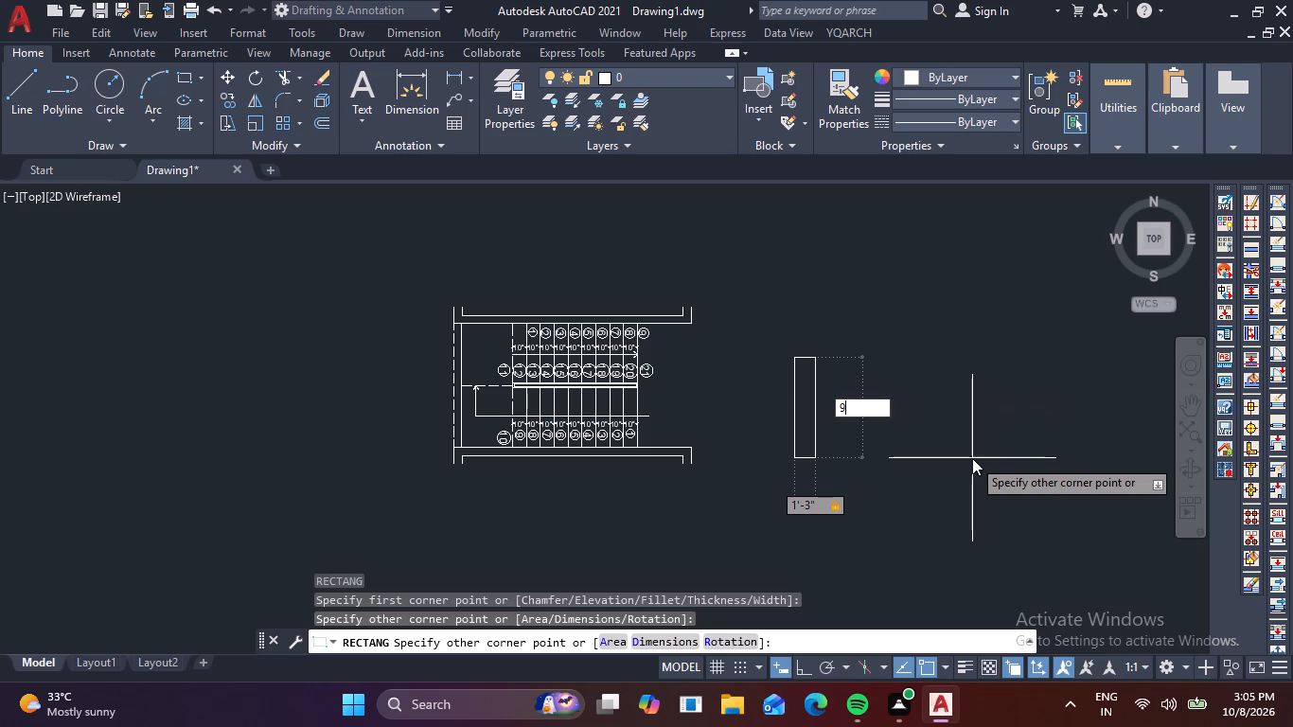
key(shift+quotedbl)
key(Return)
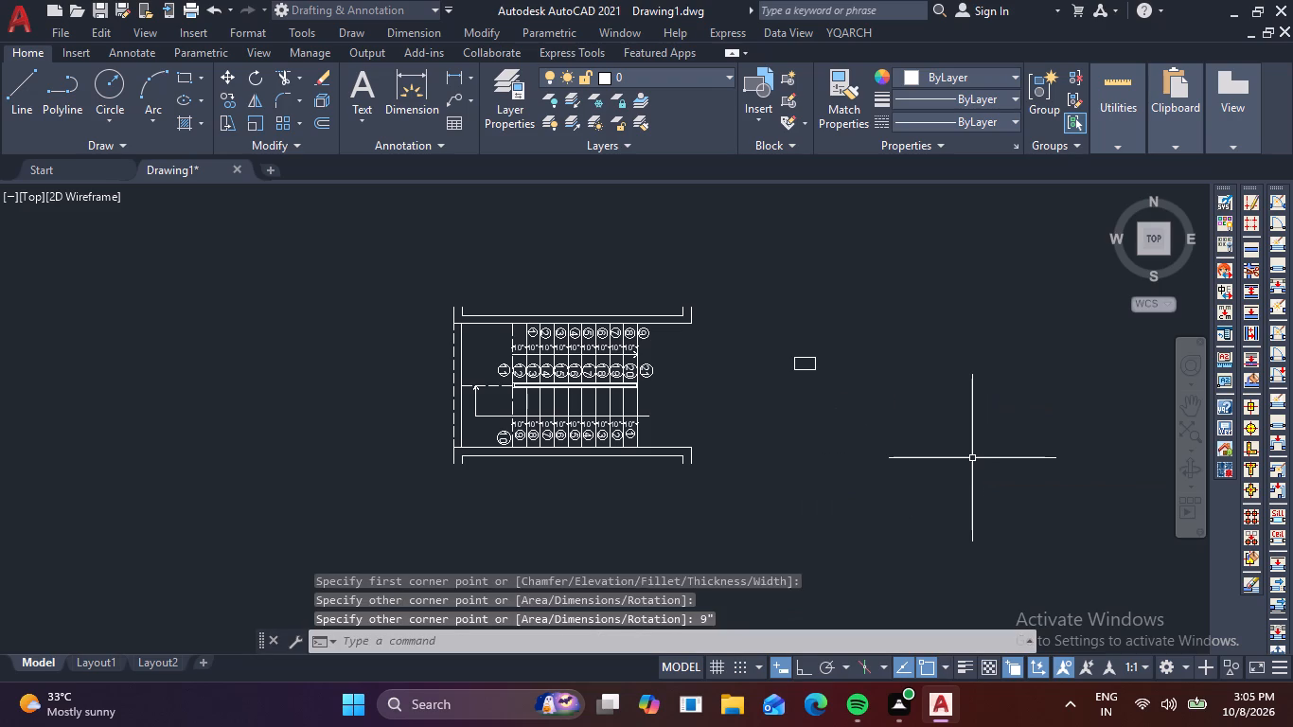
Fill the 15" by 9" rectangle with a SOLID hatch.
key(h)
key(space)
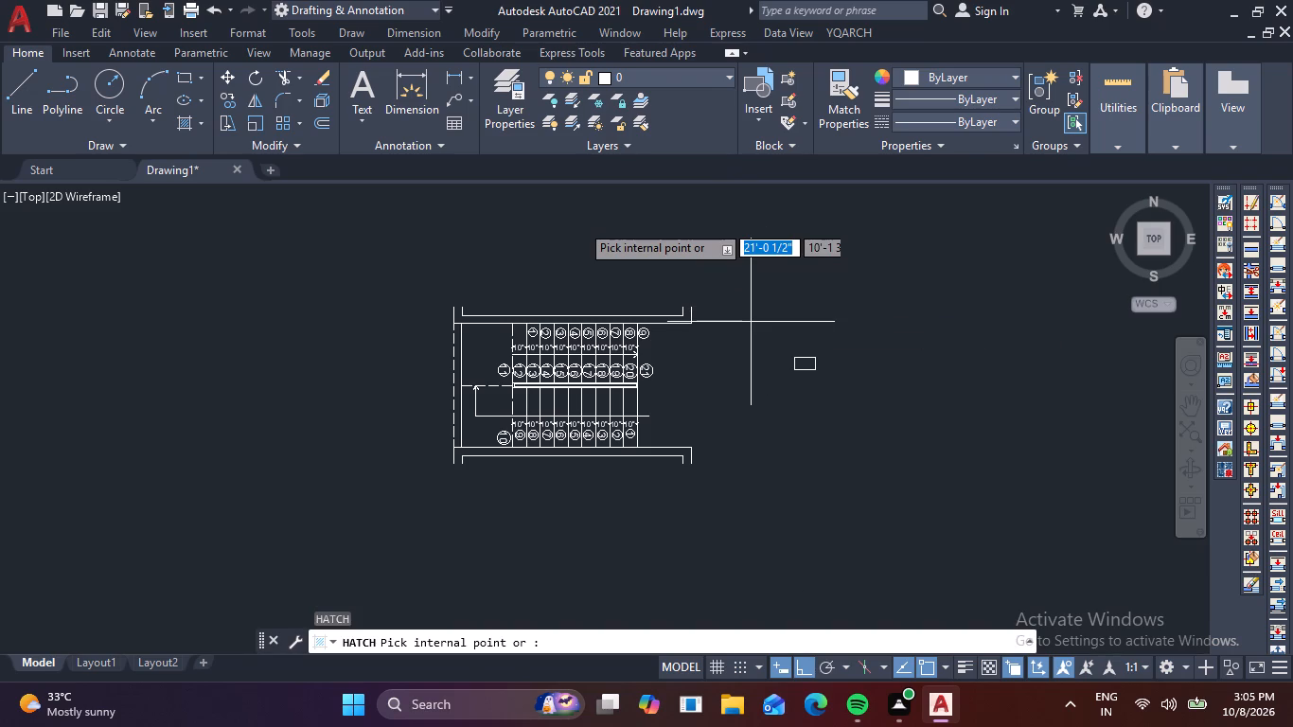
click(168, 105)
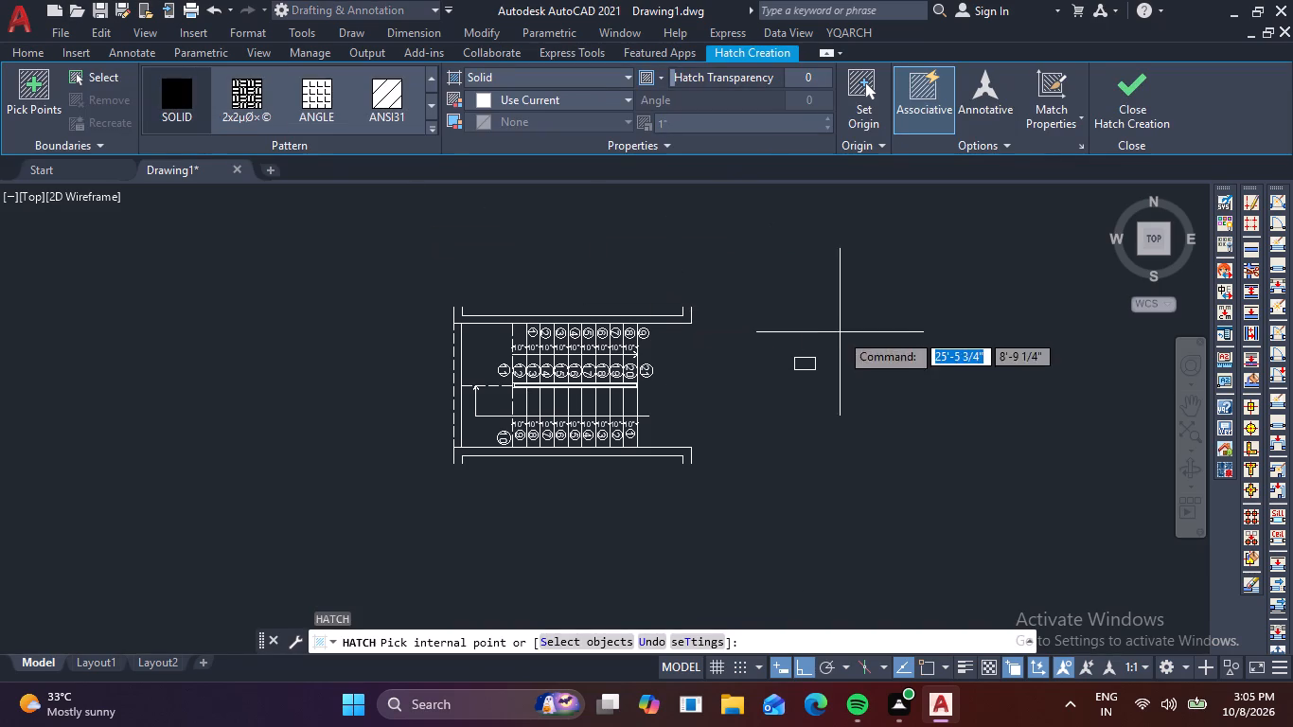
scroll(809, 363, up, 2)
click(785, 365)
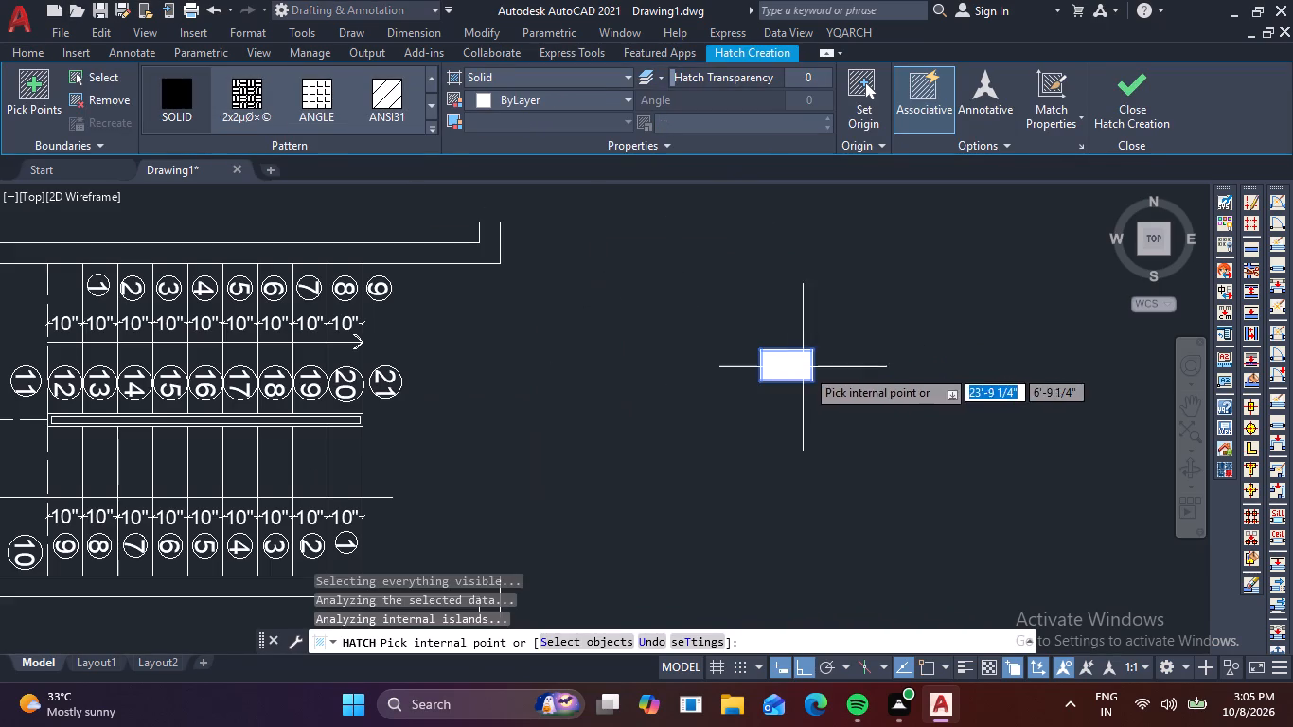
click(1110, 101)
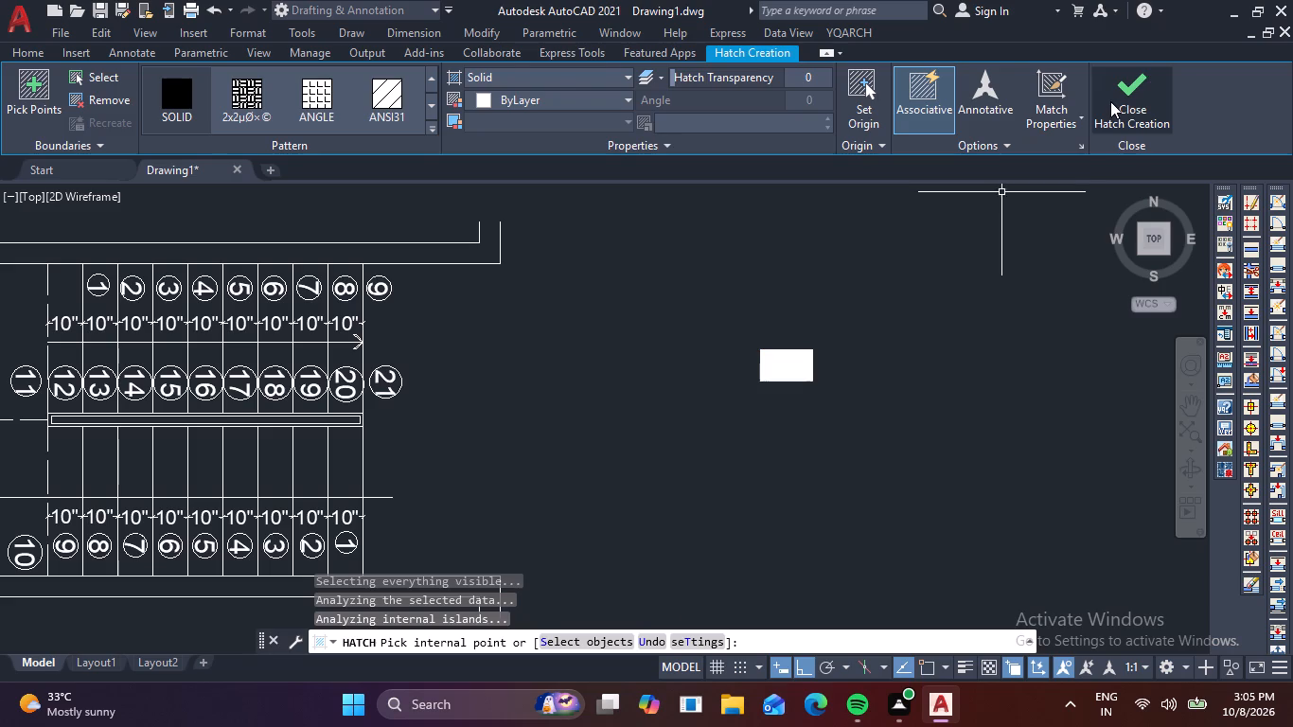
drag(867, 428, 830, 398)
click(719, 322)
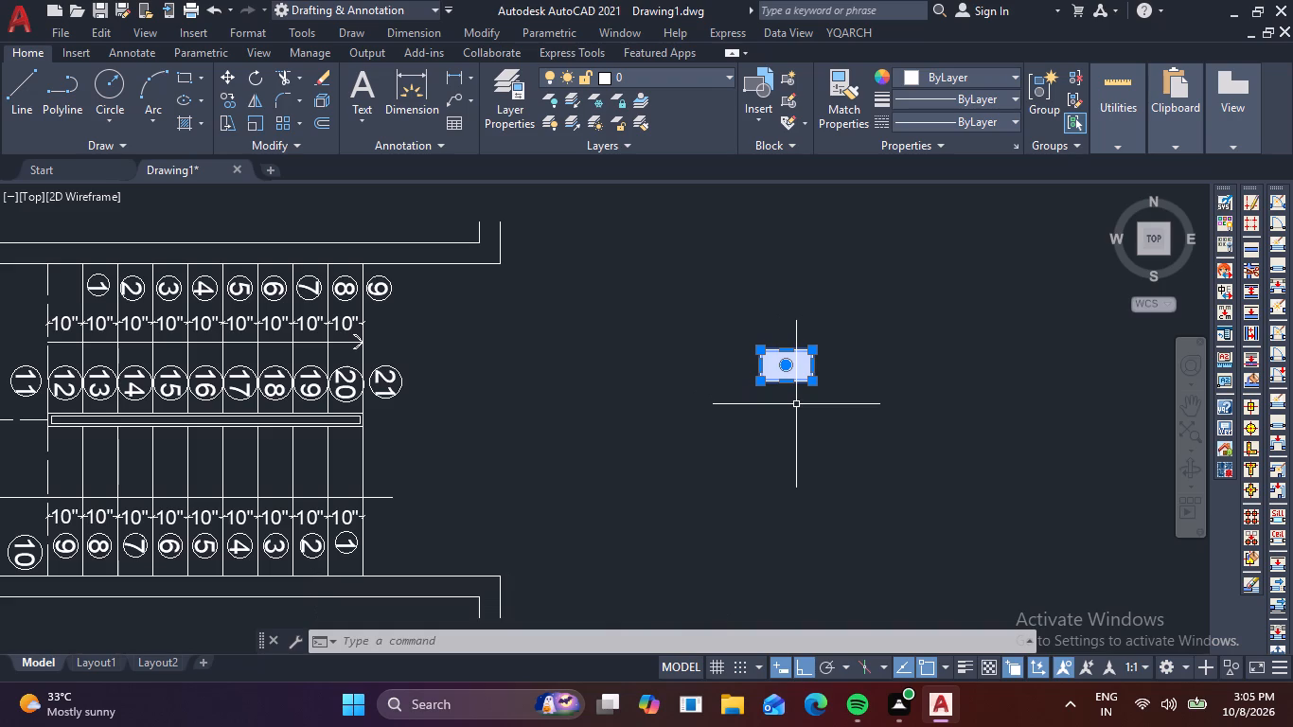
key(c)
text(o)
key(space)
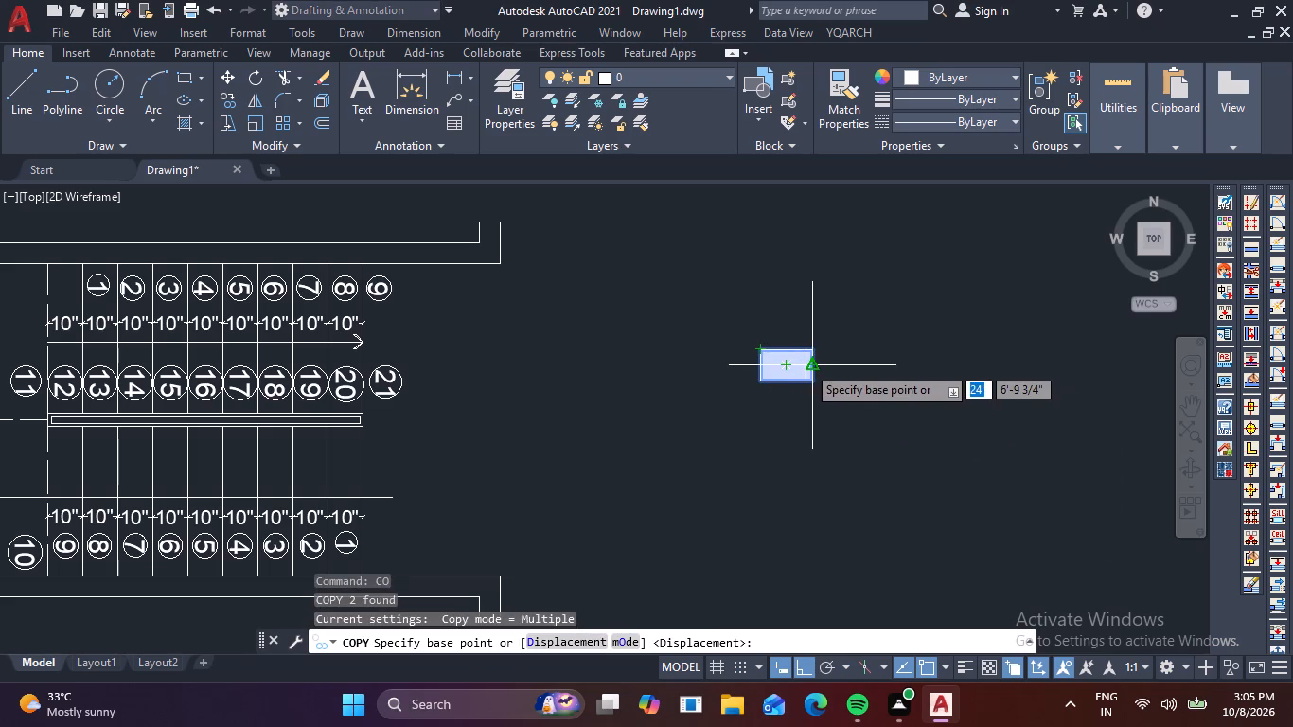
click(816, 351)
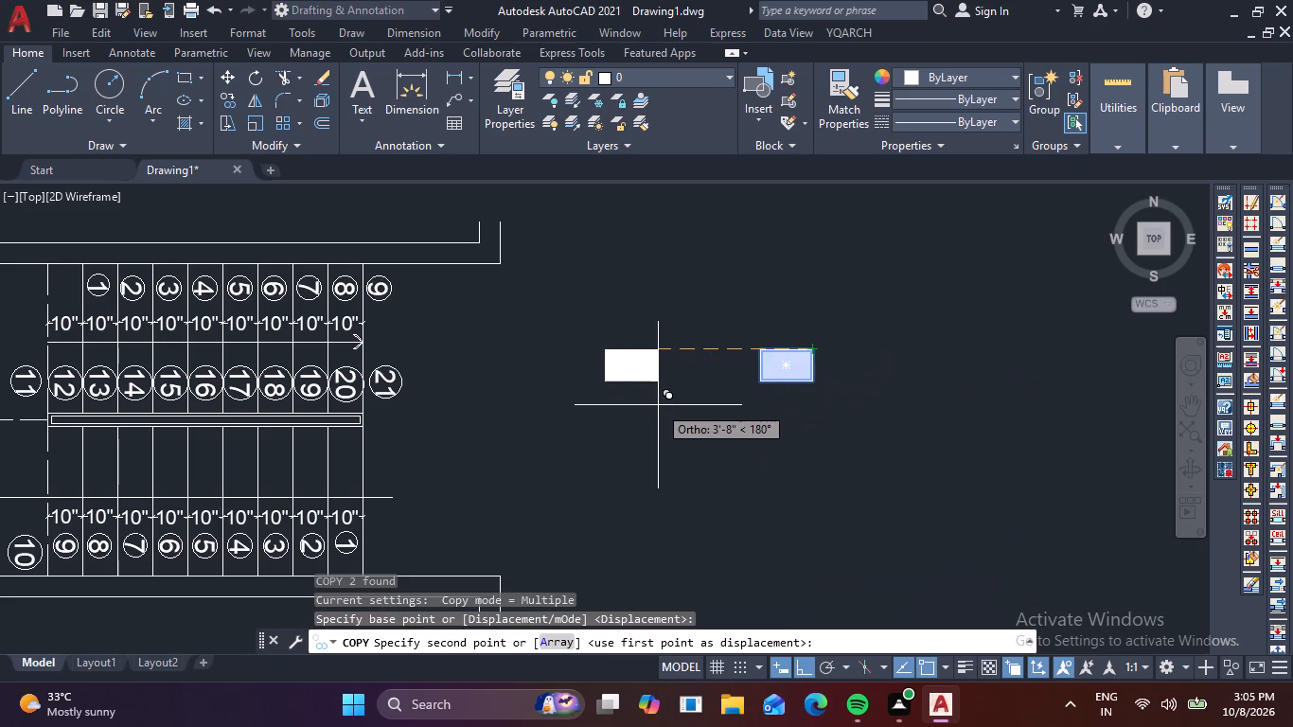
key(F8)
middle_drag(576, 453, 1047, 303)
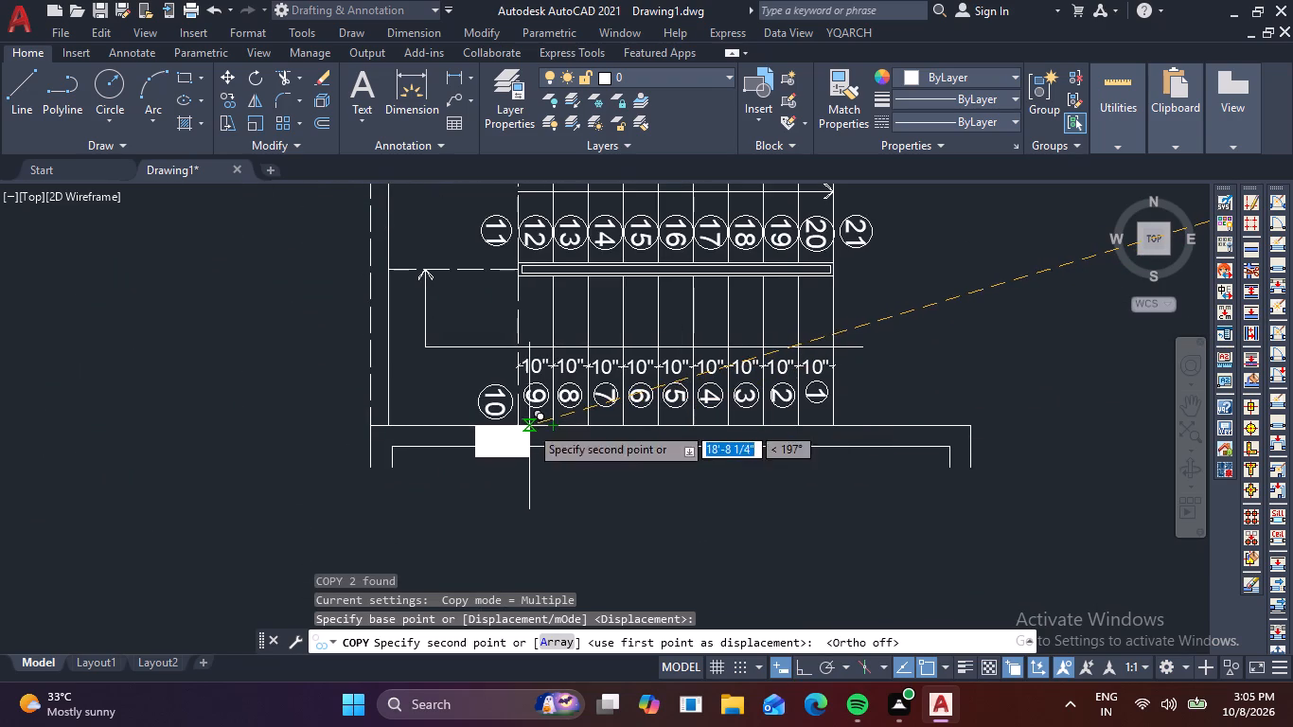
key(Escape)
Copy the solid rectangle from its lower corner onto the lower wall's outer line, below steps 9 and 8.
scroll(1042, 327, down, 1)
middle_drag(1035, 340, 863, 399)
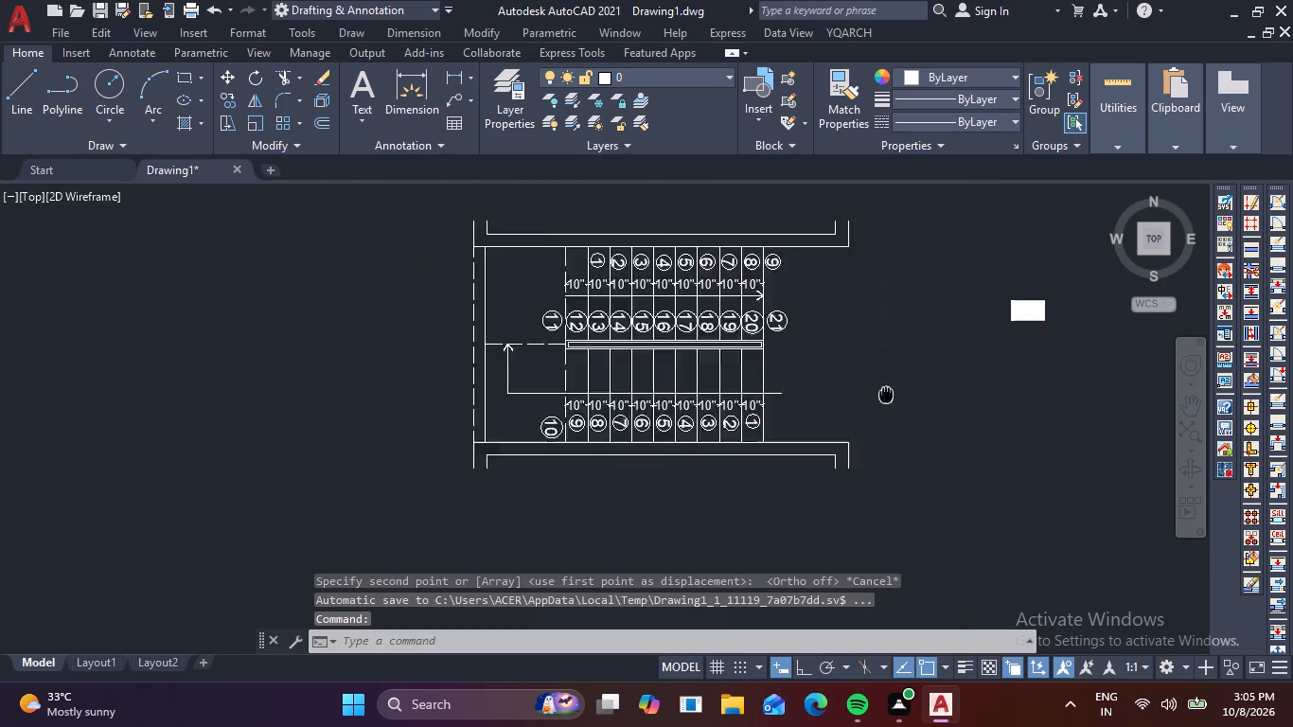
middle_drag(863, 399, 611, 464)
drag(840, 426, 806, 405)
click(690, 333)
scroll(788, 413, up, 1)
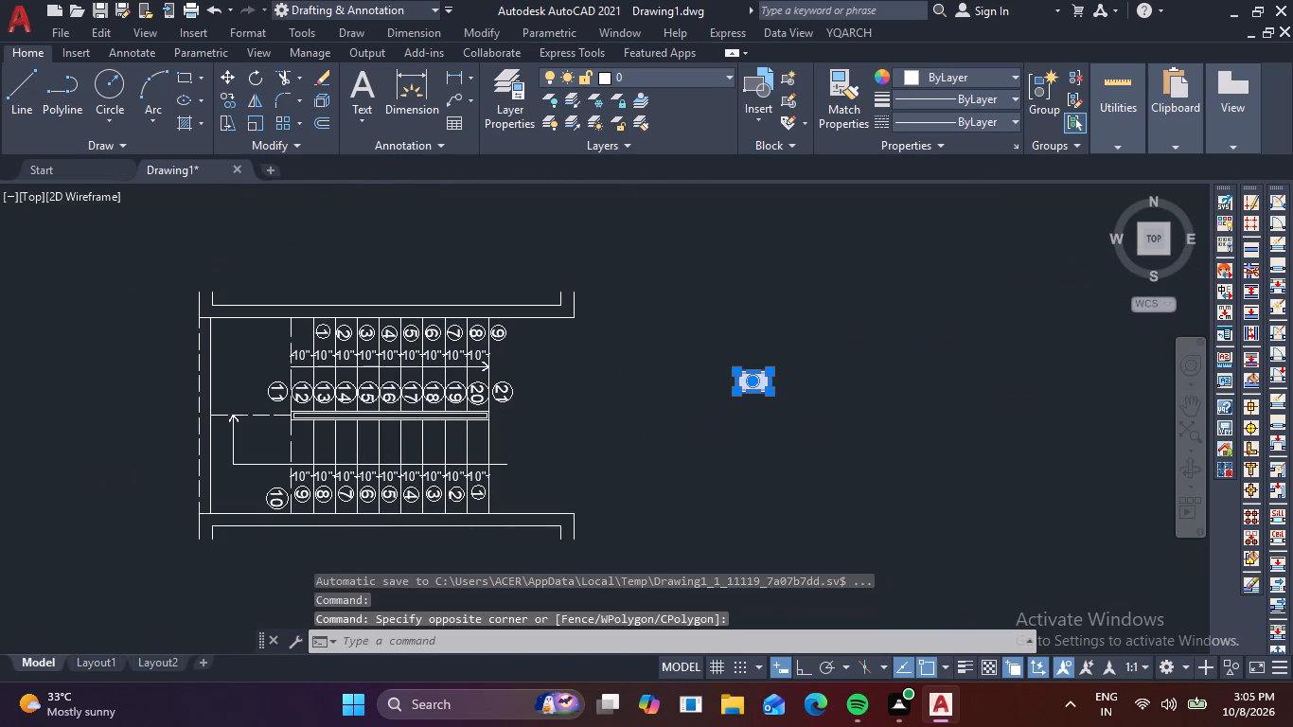
scroll(753, 403, up, 1)
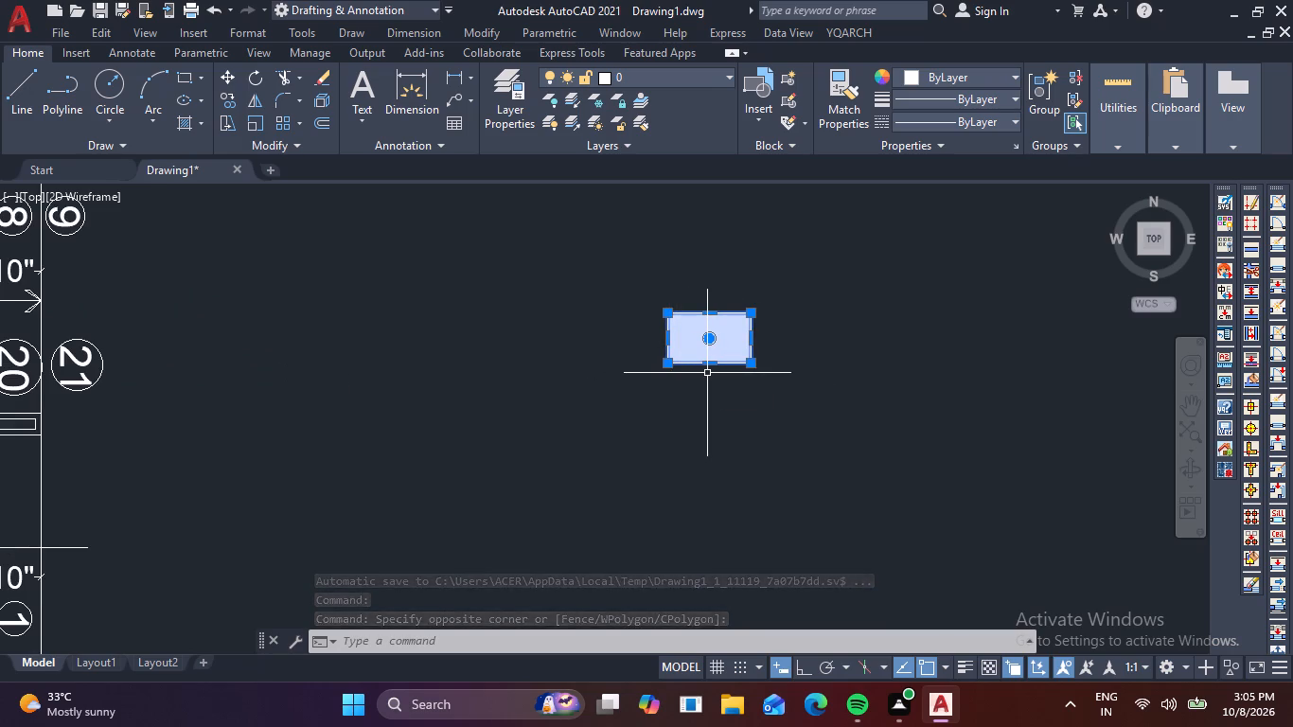
key(c)
key(o)
key(space)
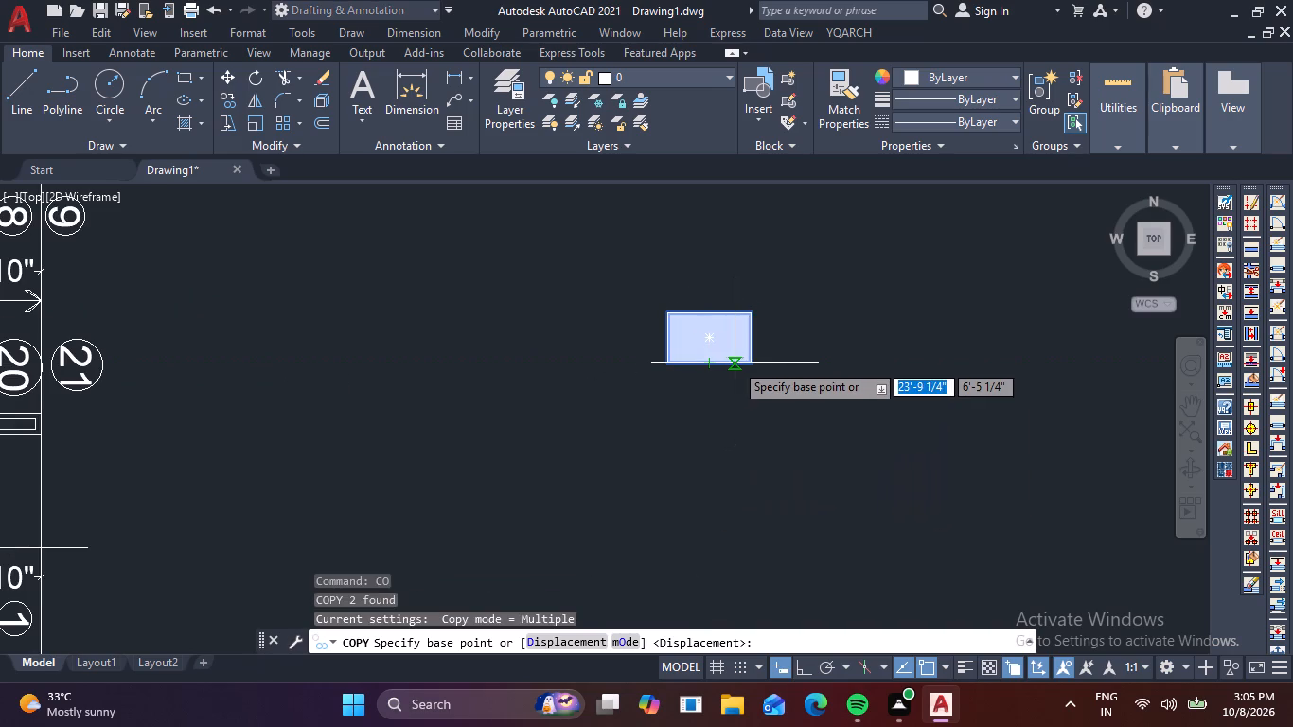
click(750, 364)
scroll(664, 433, down, 3)
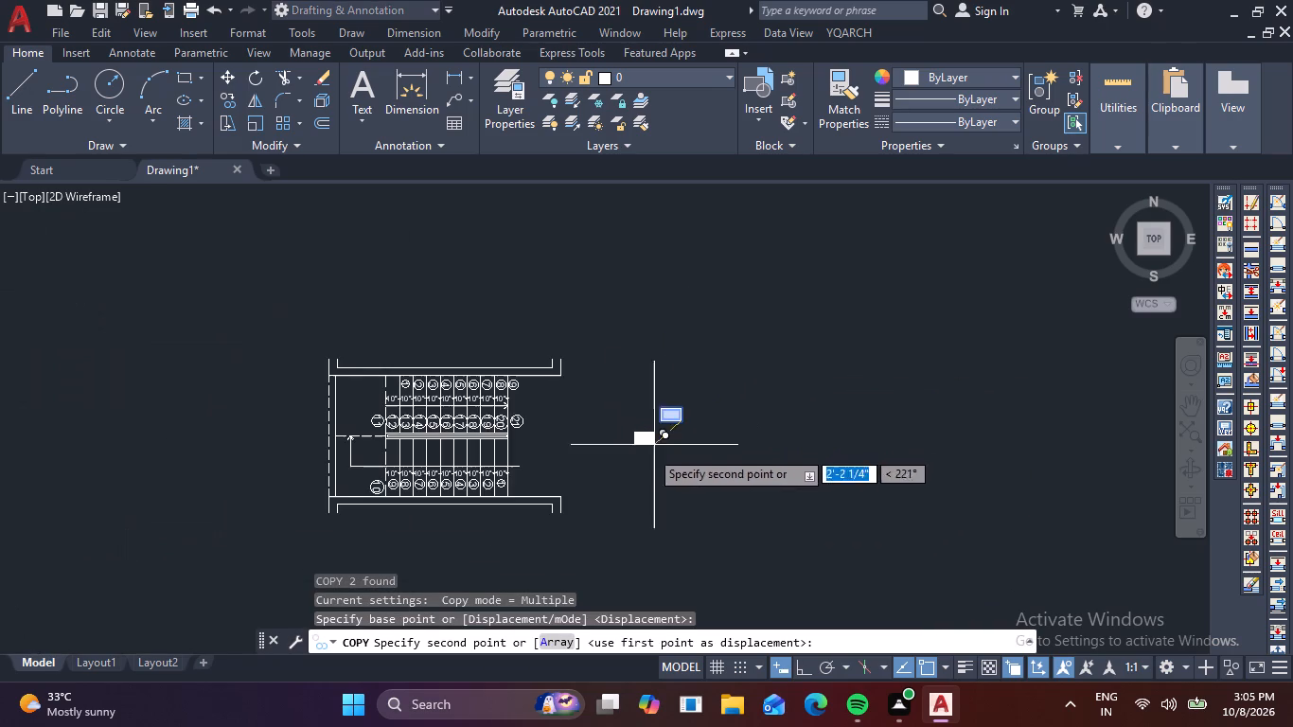
middle_drag(581, 489, 757, 410)
scroll(551, 455, up, 4)
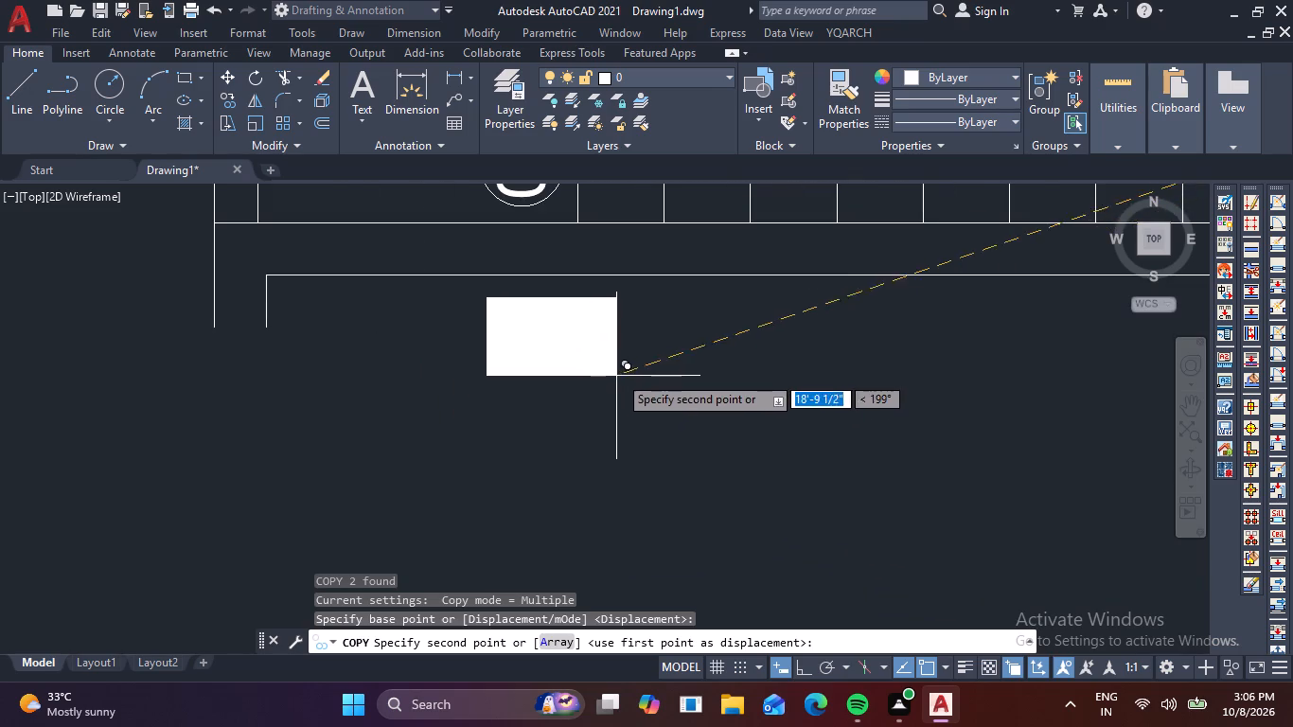
middle_drag(618, 375, 631, 491)
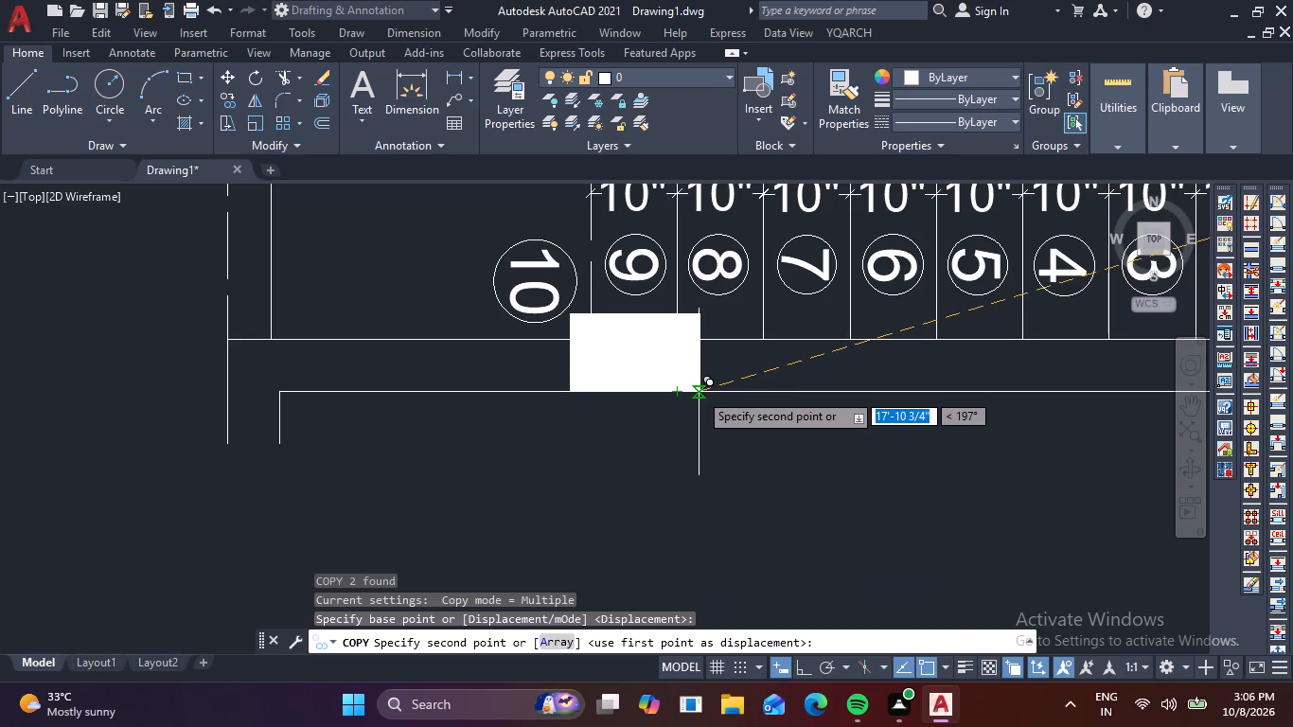
double_click(695, 392)
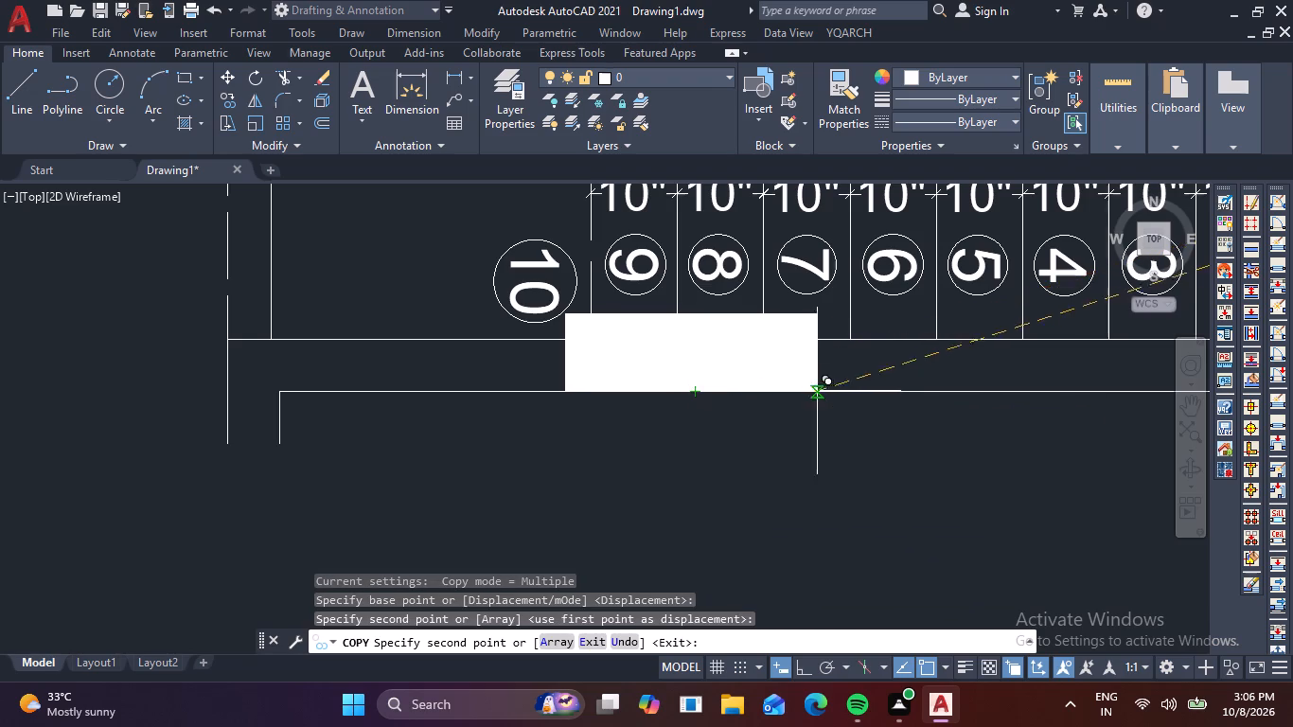
scroll(885, 458, down, 3)
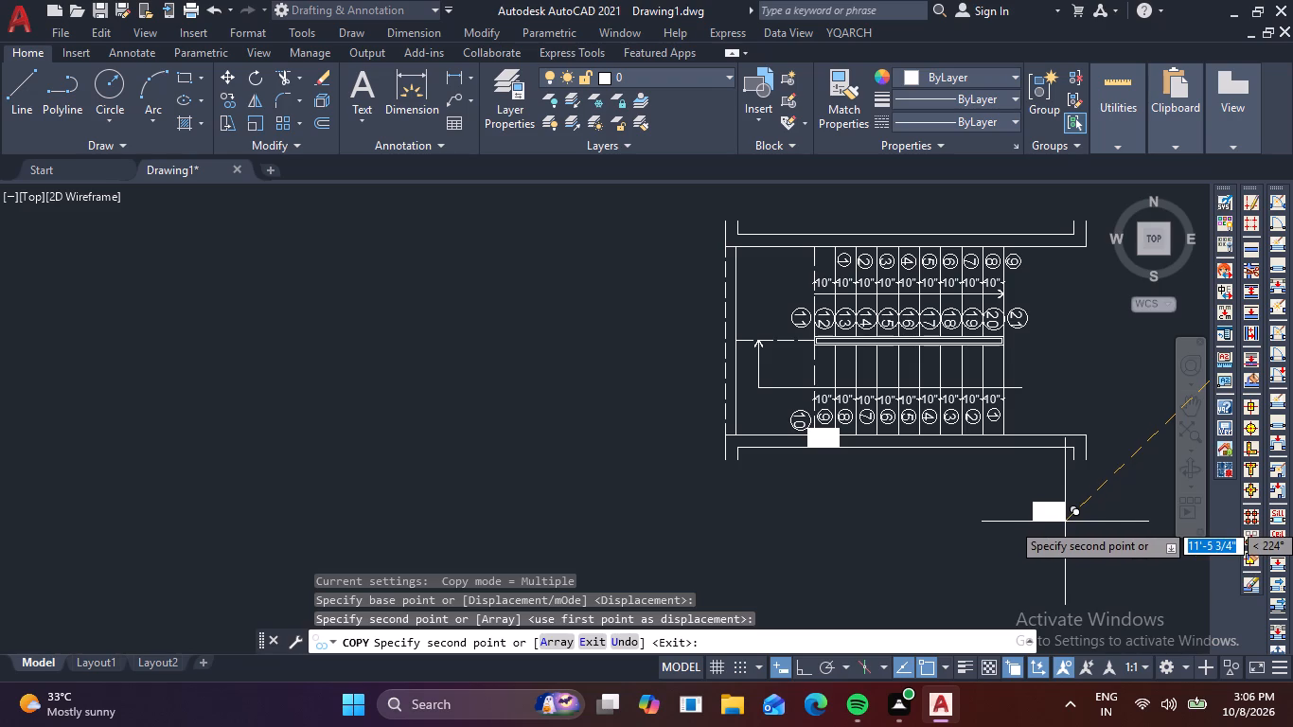
key(Escape)
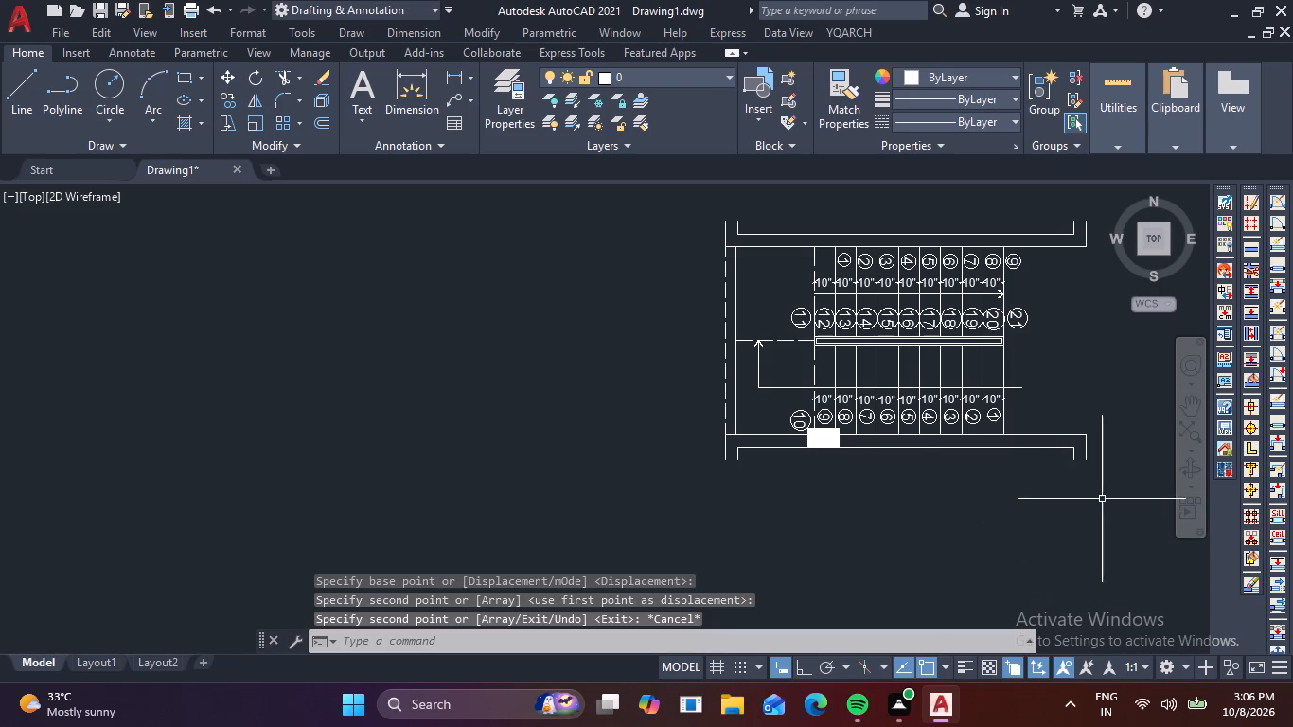
Copy the original solid rectangle by a point on its top edge to the inner corner at the lower wall's open end.
middle_drag(1101, 498, 723, 627)
drag(971, 477, 887, 456)
click(768, 394)
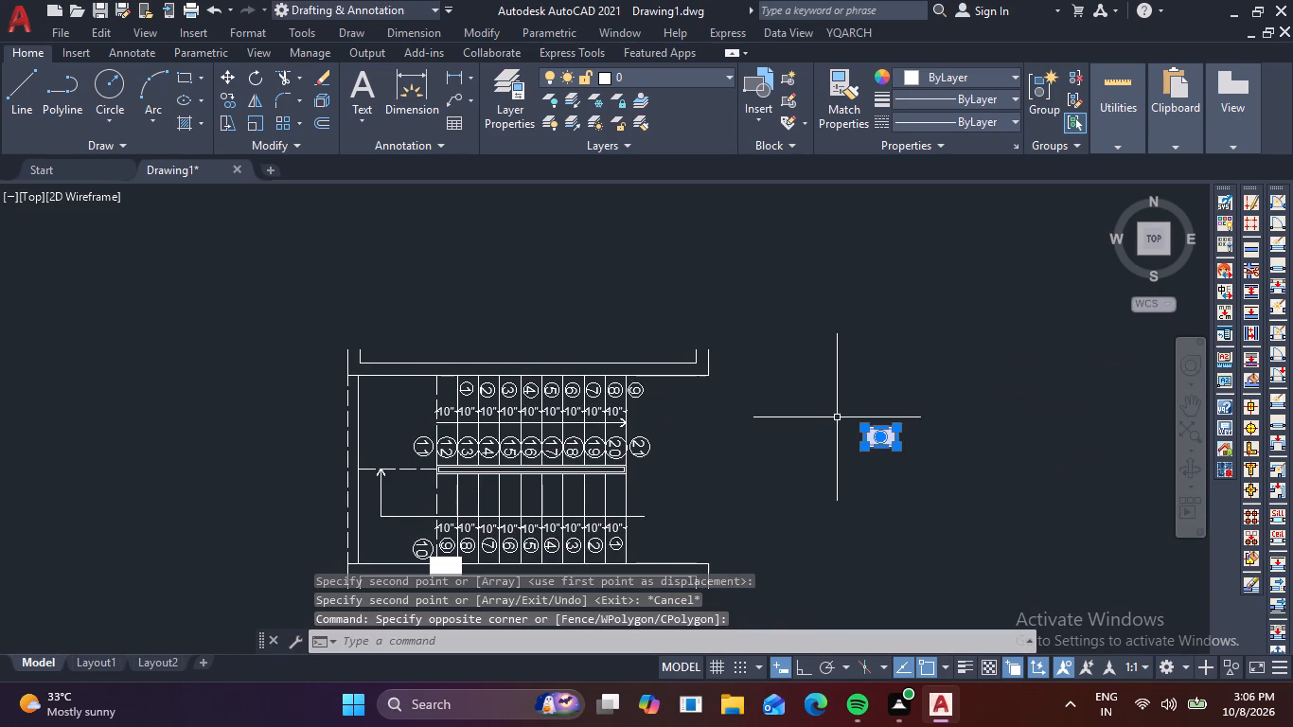
key(c)
key(o)
key(space)
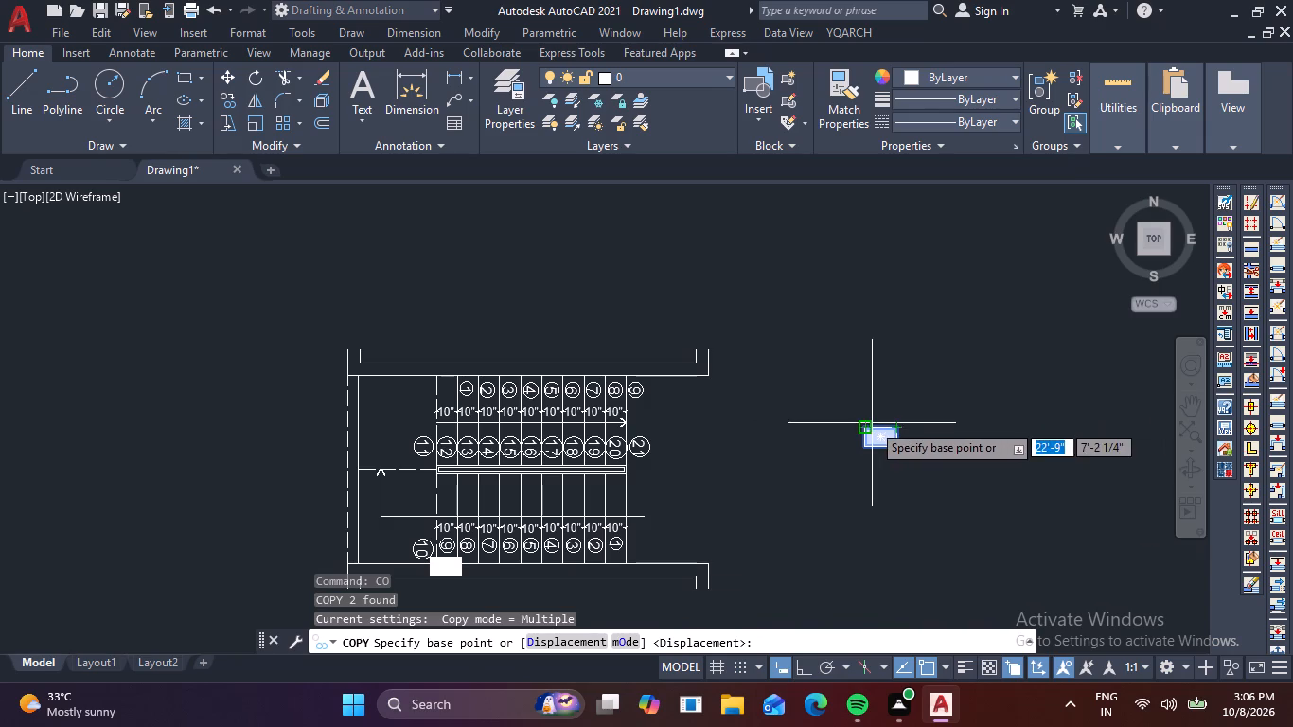
scroll(890, 425, up, 3)
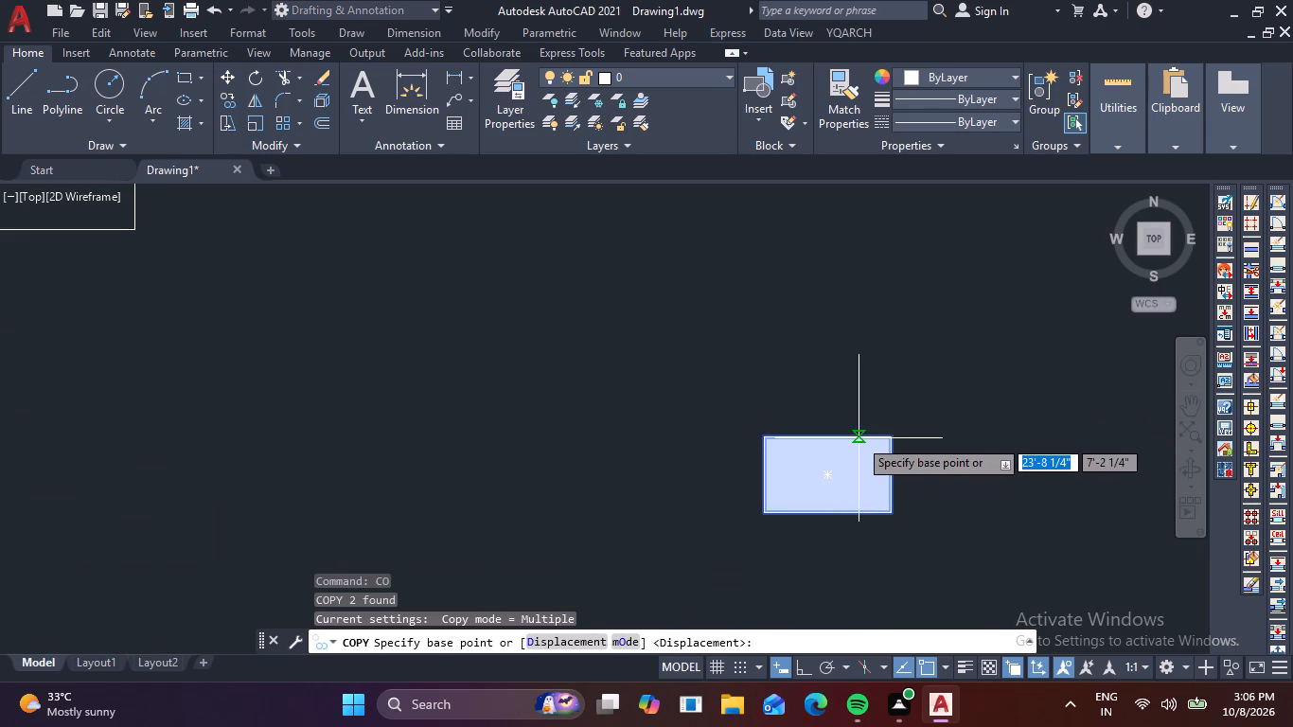
click(859, 438)
scroll(824, 468, down, 2)
middle_drag(751, 518, 795, 466)
middle_drag(730, 523, 996, 337)
scroll(815, 477, up, 2)
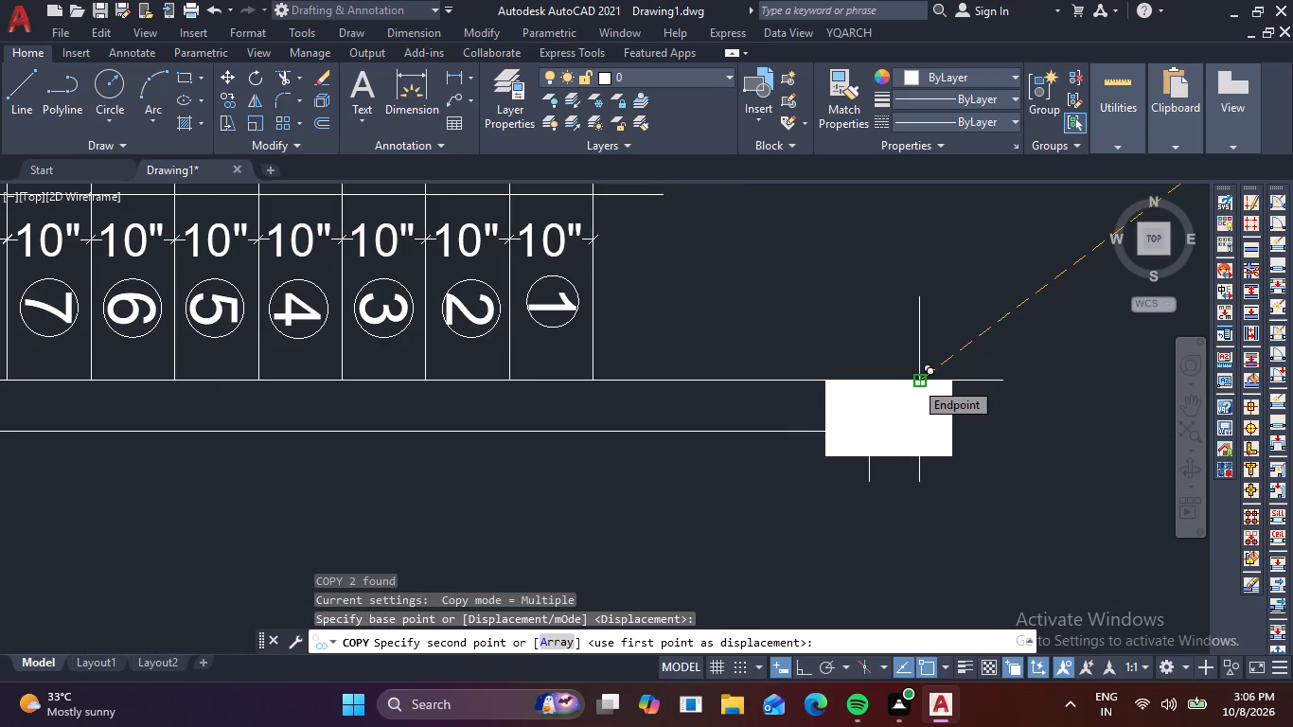
click(913, 381)
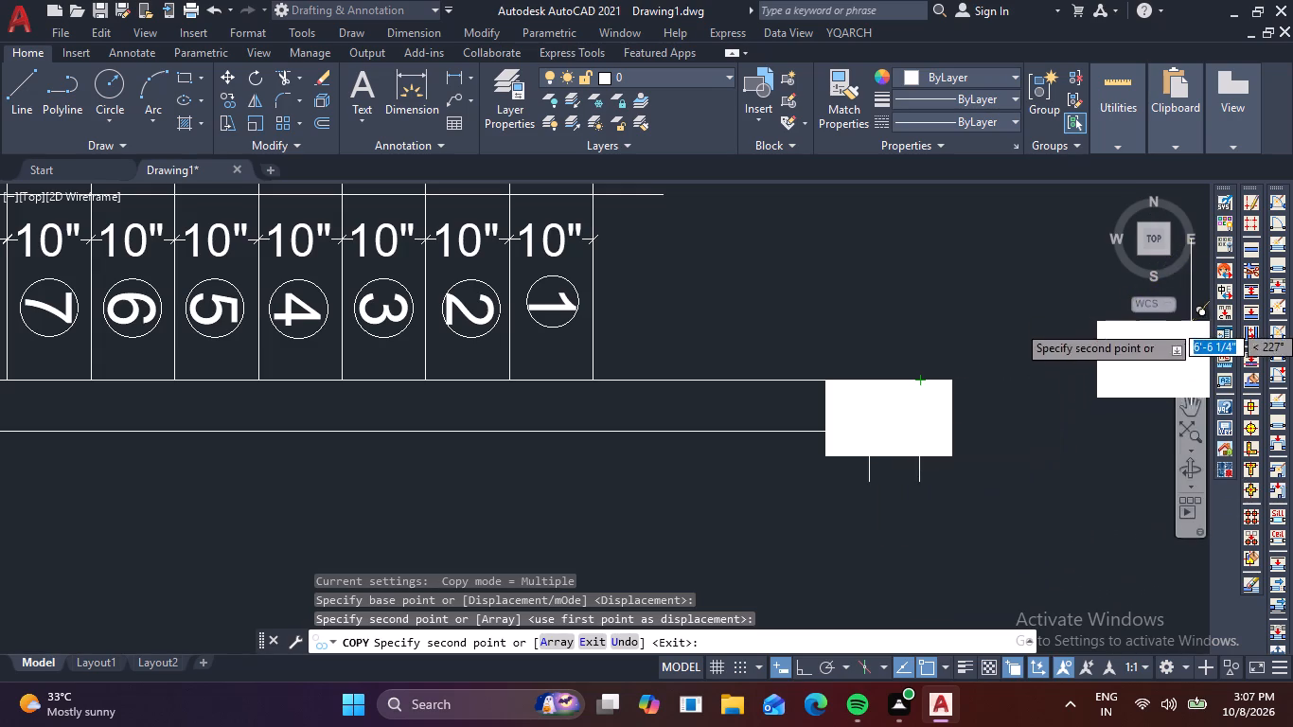
Place another copy at the upper wall's open end, its top edge level with the wall's outer offset line.
middle_drag(1153, 363, 1091, 506)
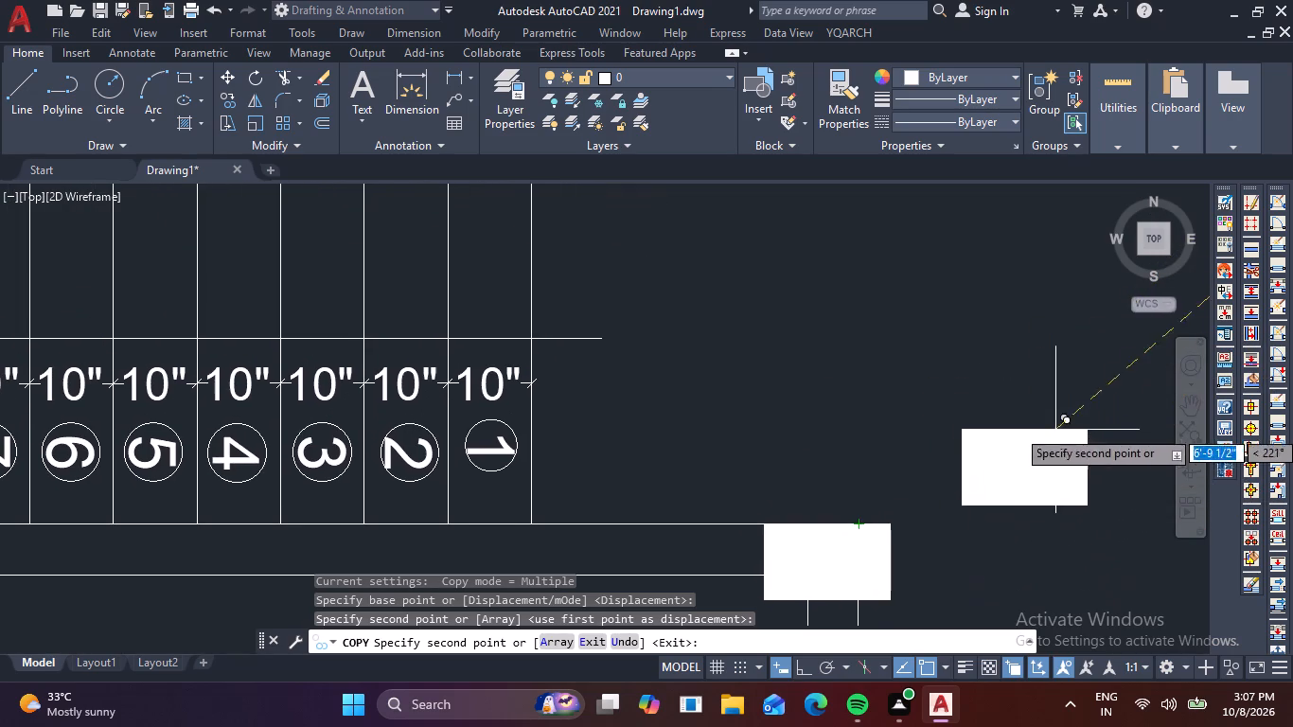
middle_drag(1054, 422, 1012, 607)
scroll(1013, 524, down, 2)
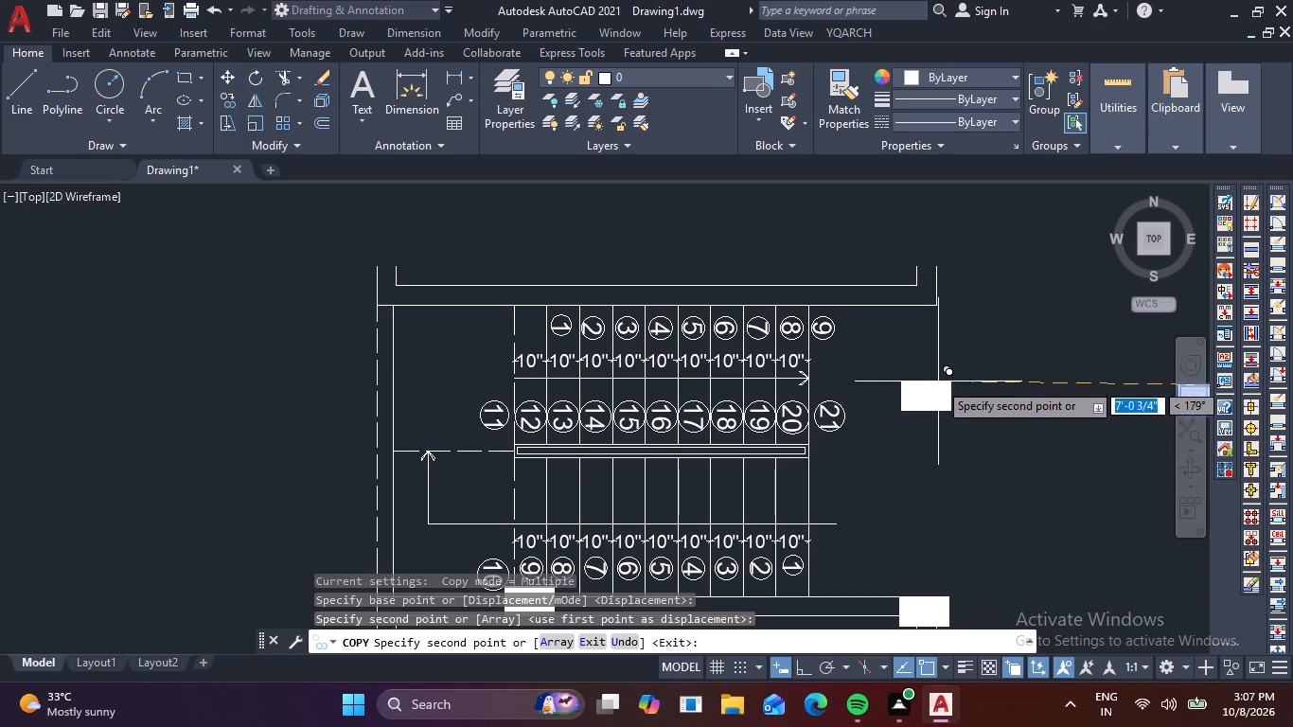
middle_drag(938, 381, 926, 462)
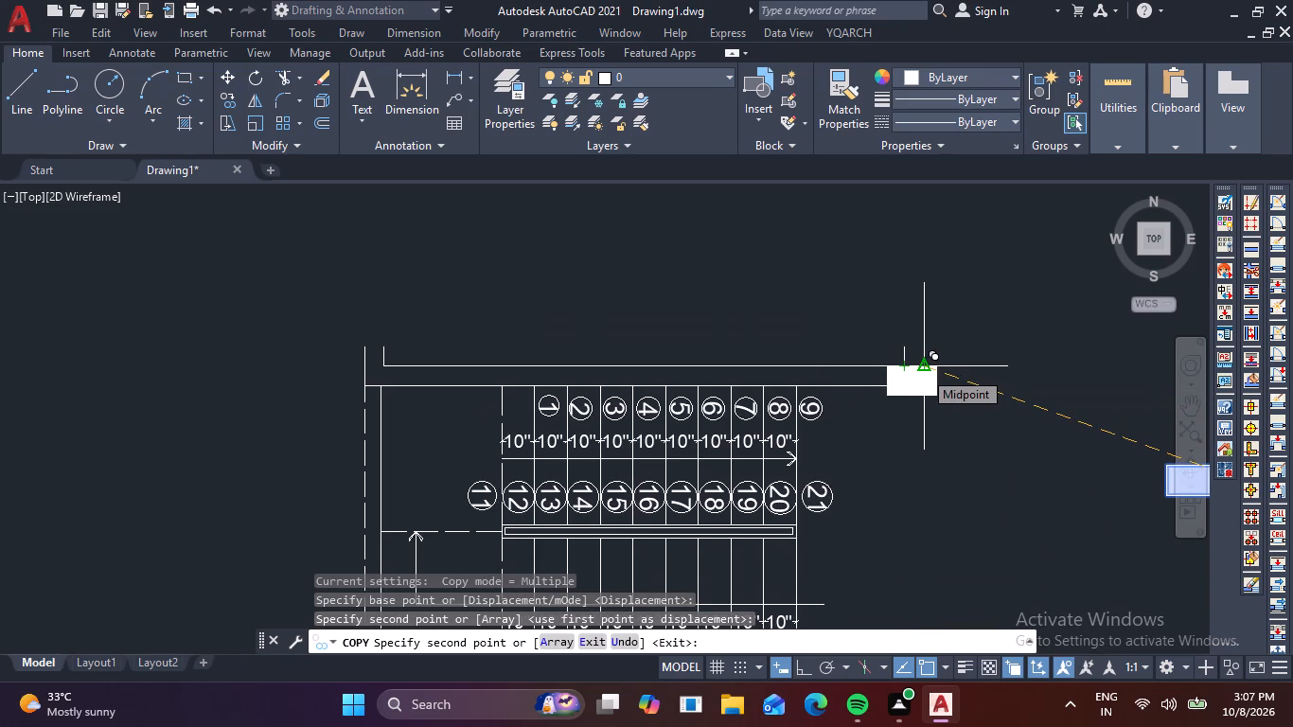
click(923, 370)
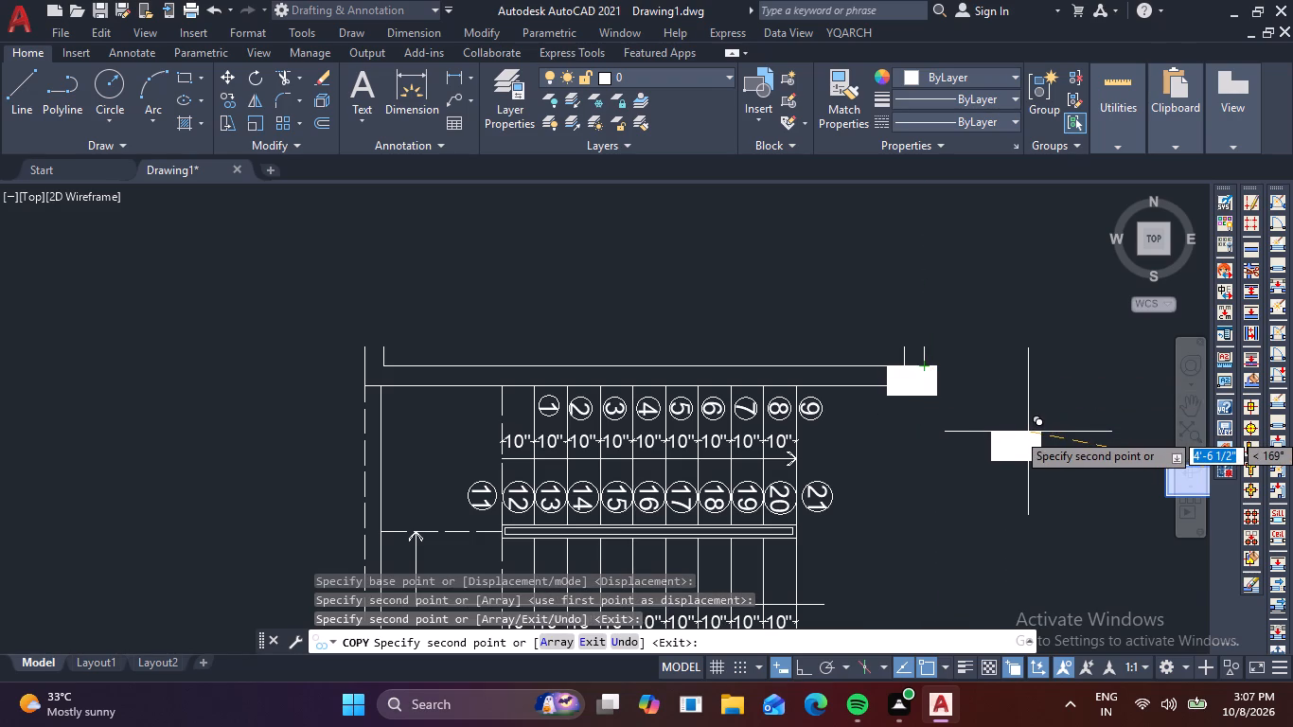
Trim the two short vertical line stubs above the solid column at the upper wall's open end.
key(Escape)
key(t)
key(r)
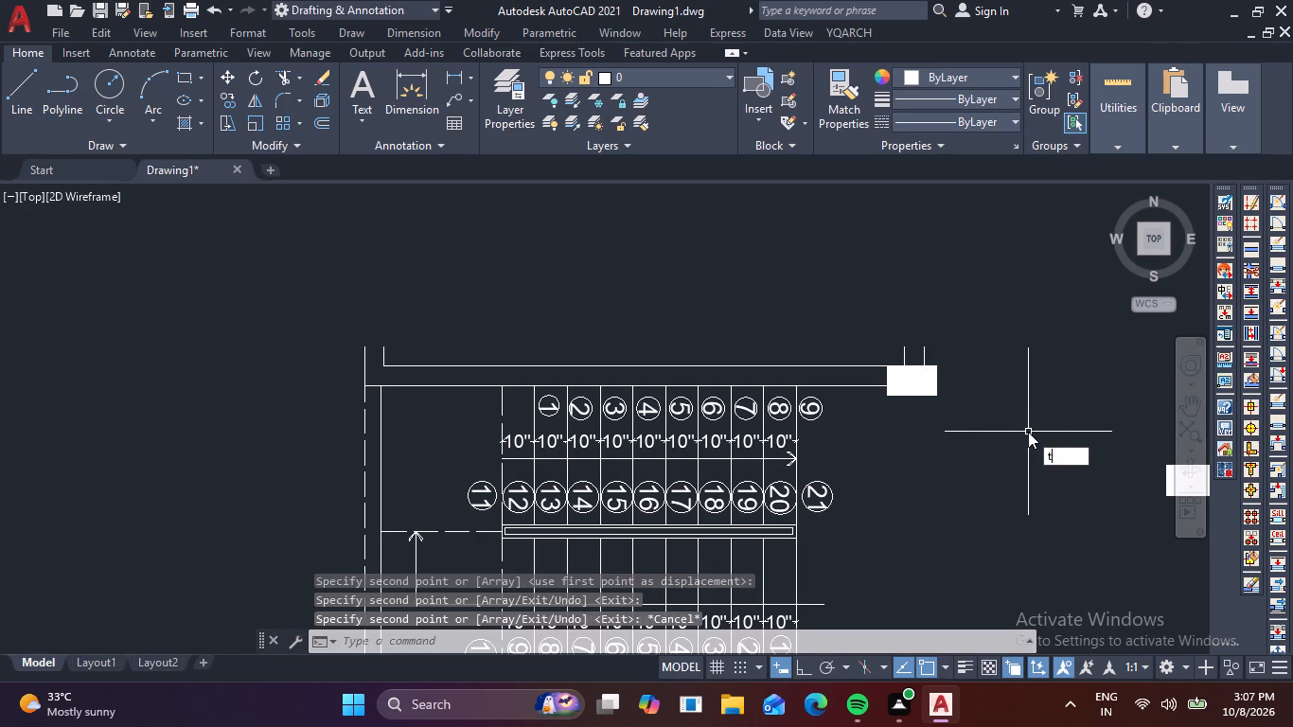
key(space)
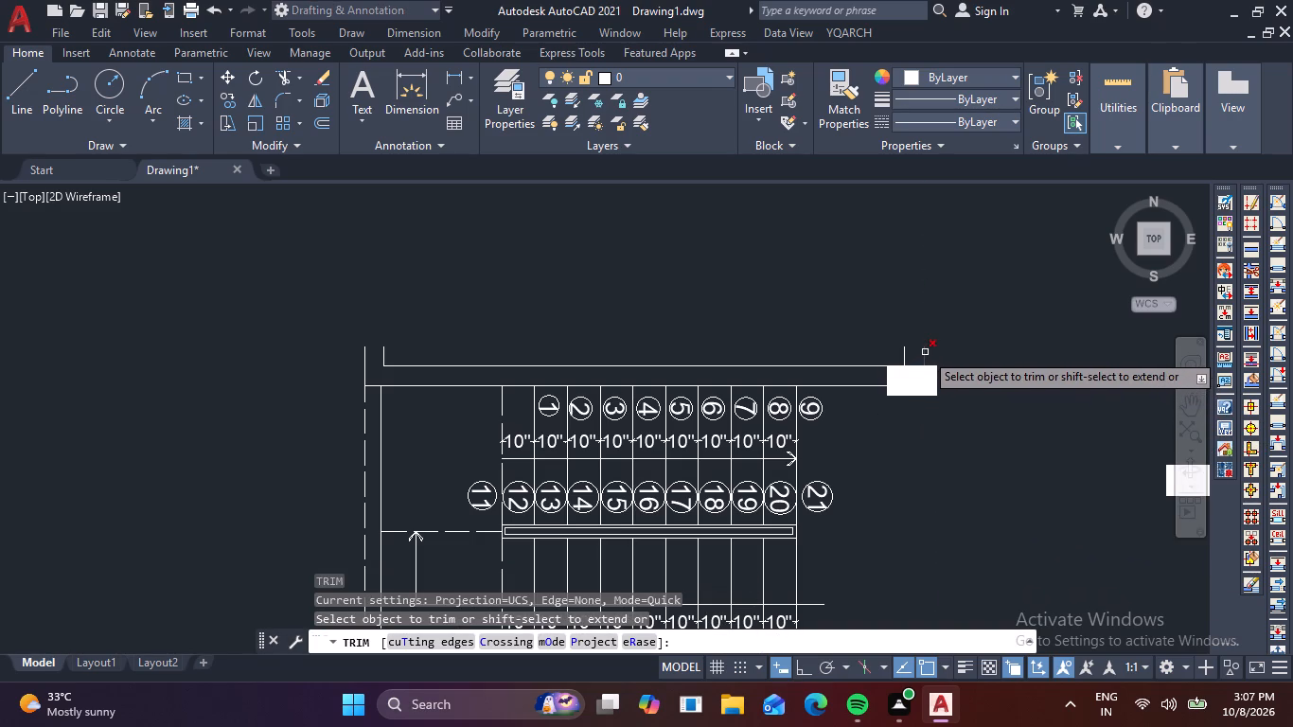
click(925, 352)
click(905, 354)
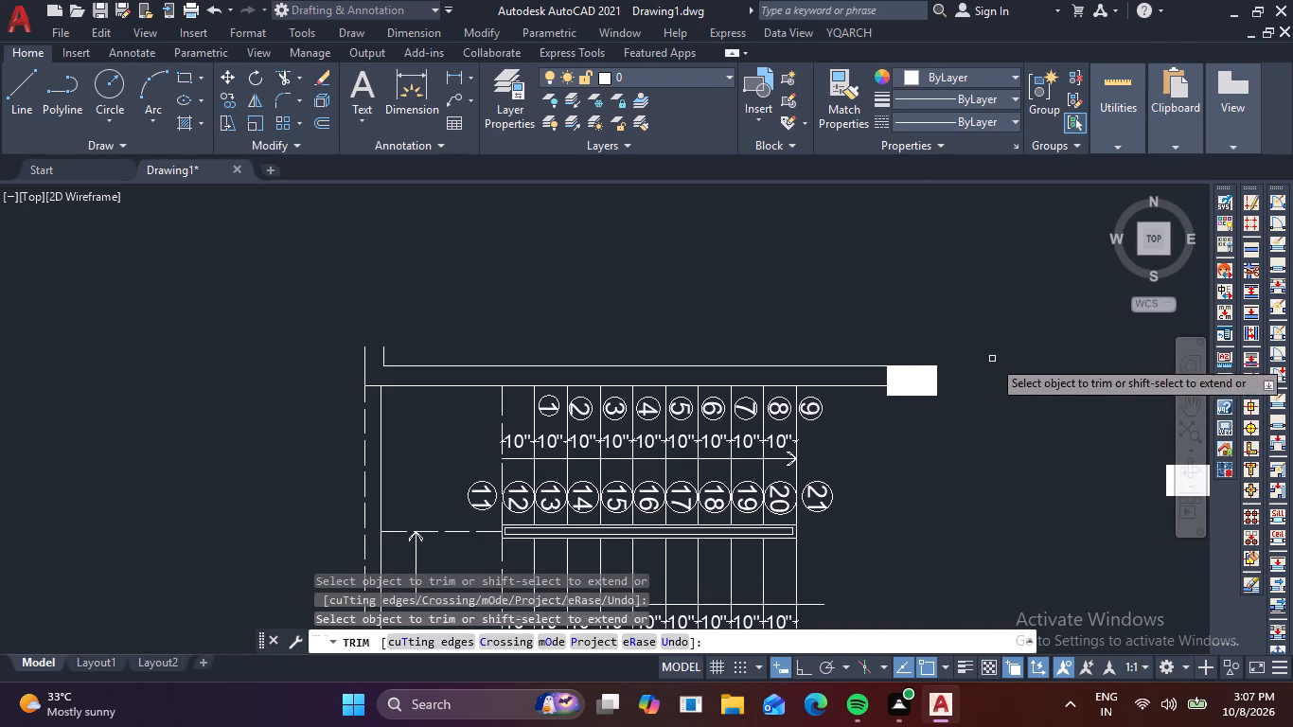
key(Escape)
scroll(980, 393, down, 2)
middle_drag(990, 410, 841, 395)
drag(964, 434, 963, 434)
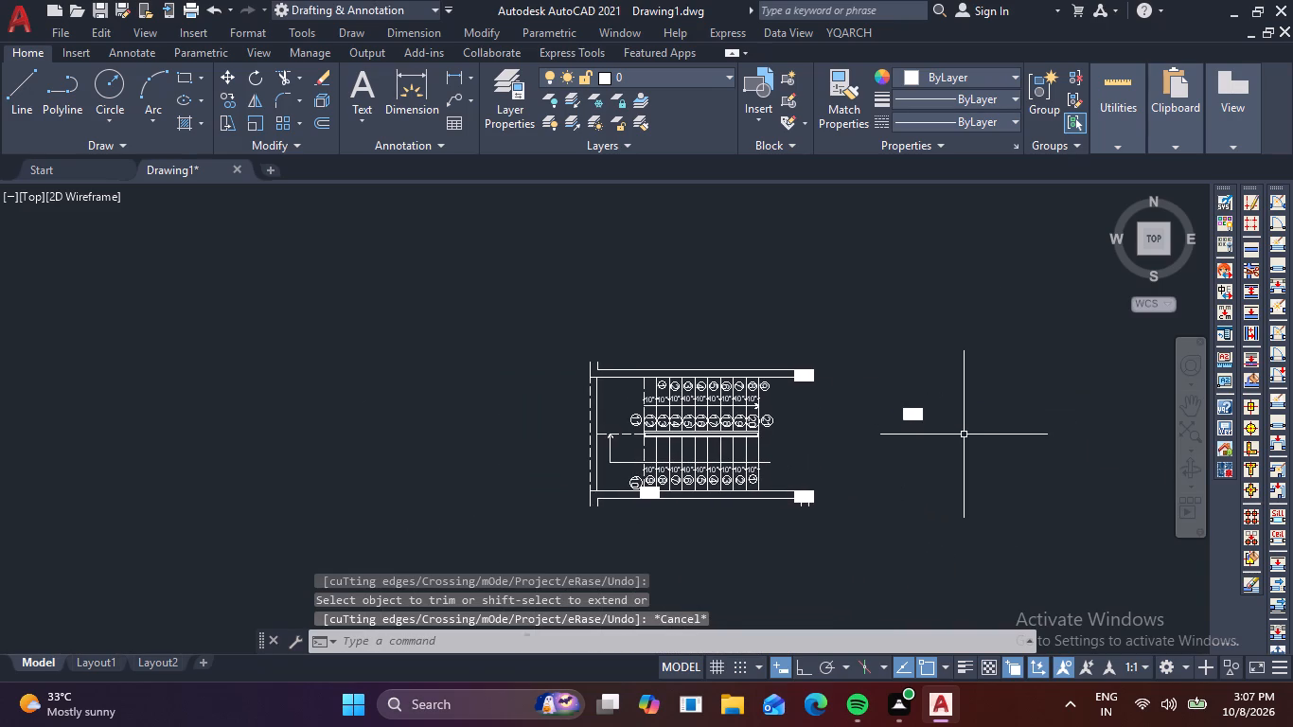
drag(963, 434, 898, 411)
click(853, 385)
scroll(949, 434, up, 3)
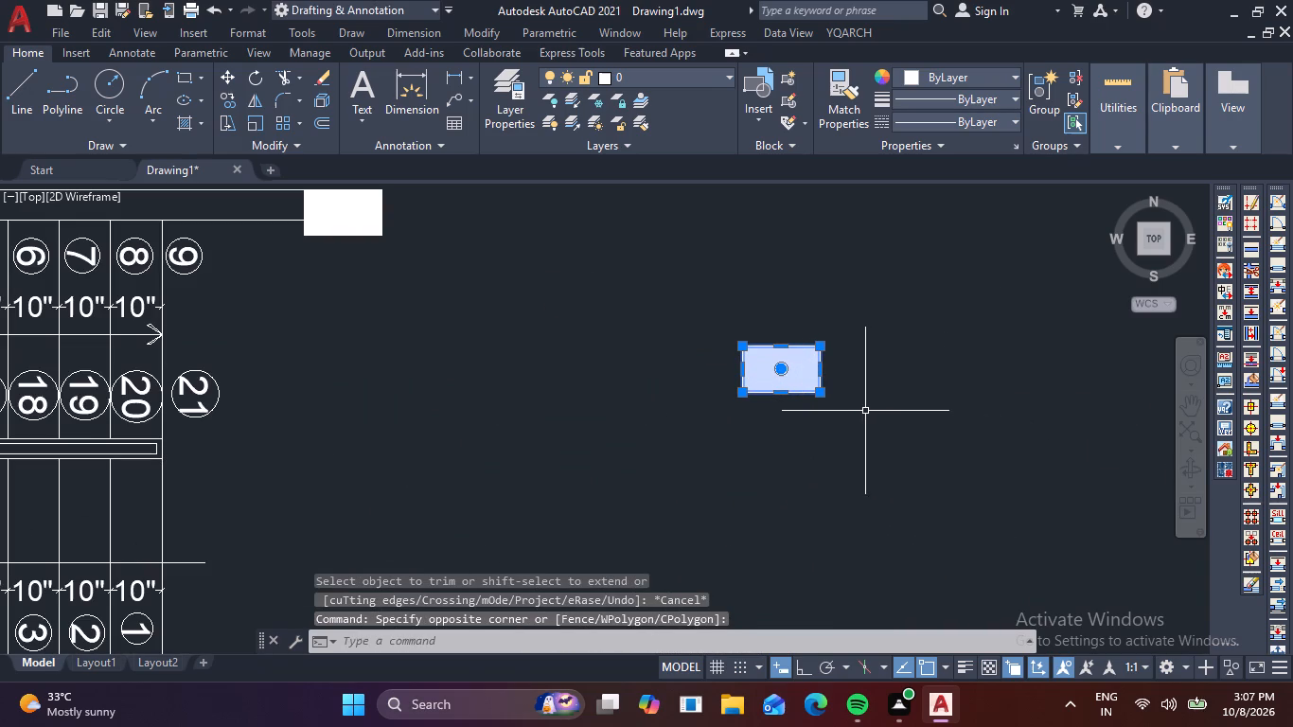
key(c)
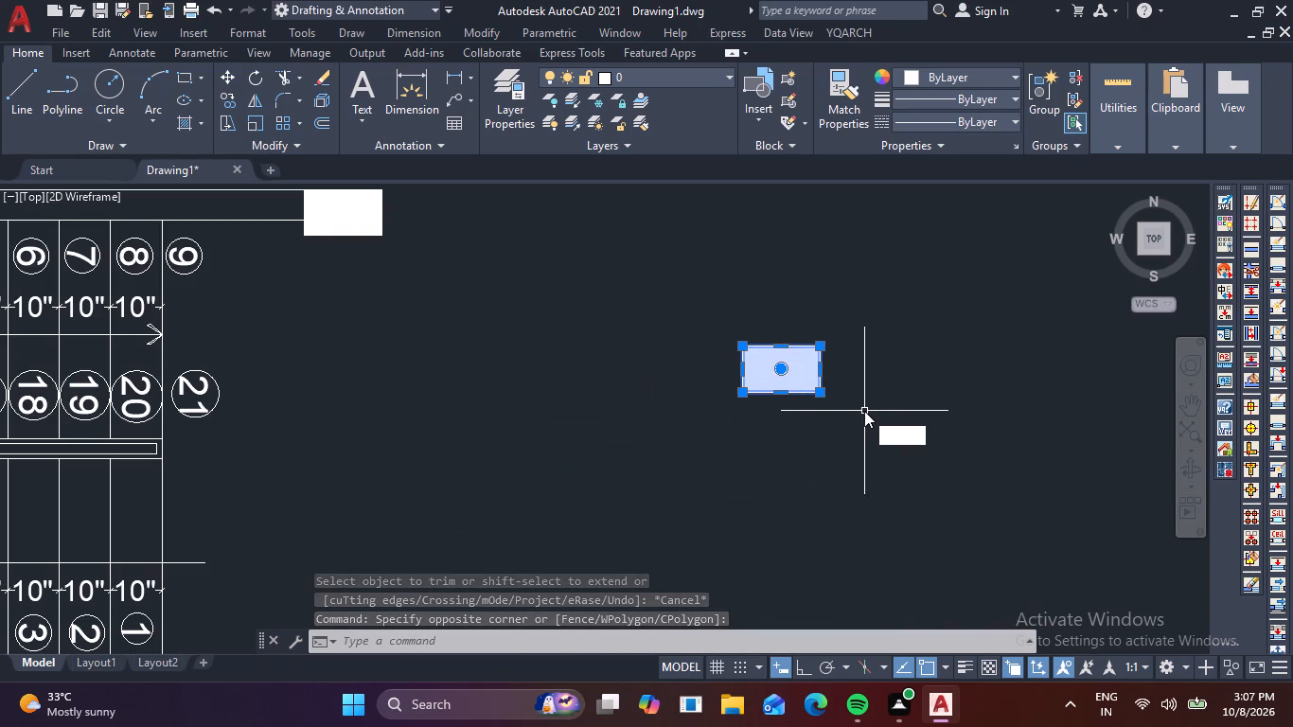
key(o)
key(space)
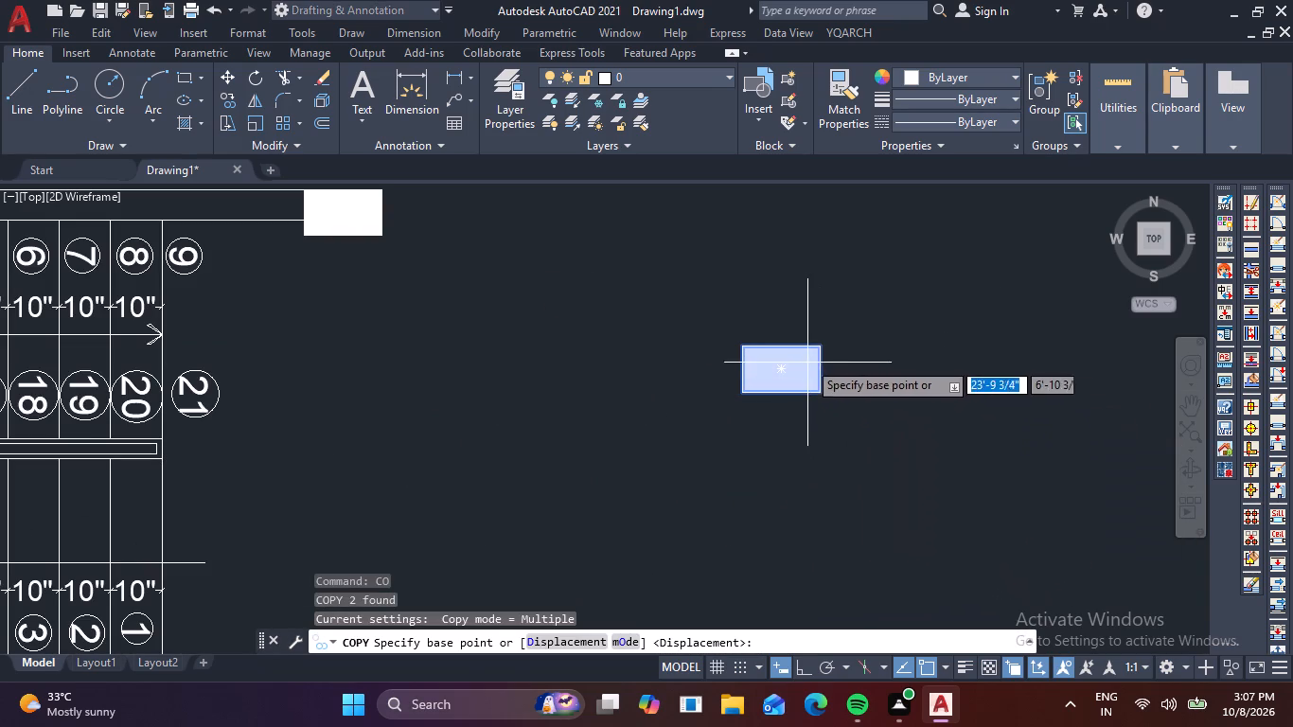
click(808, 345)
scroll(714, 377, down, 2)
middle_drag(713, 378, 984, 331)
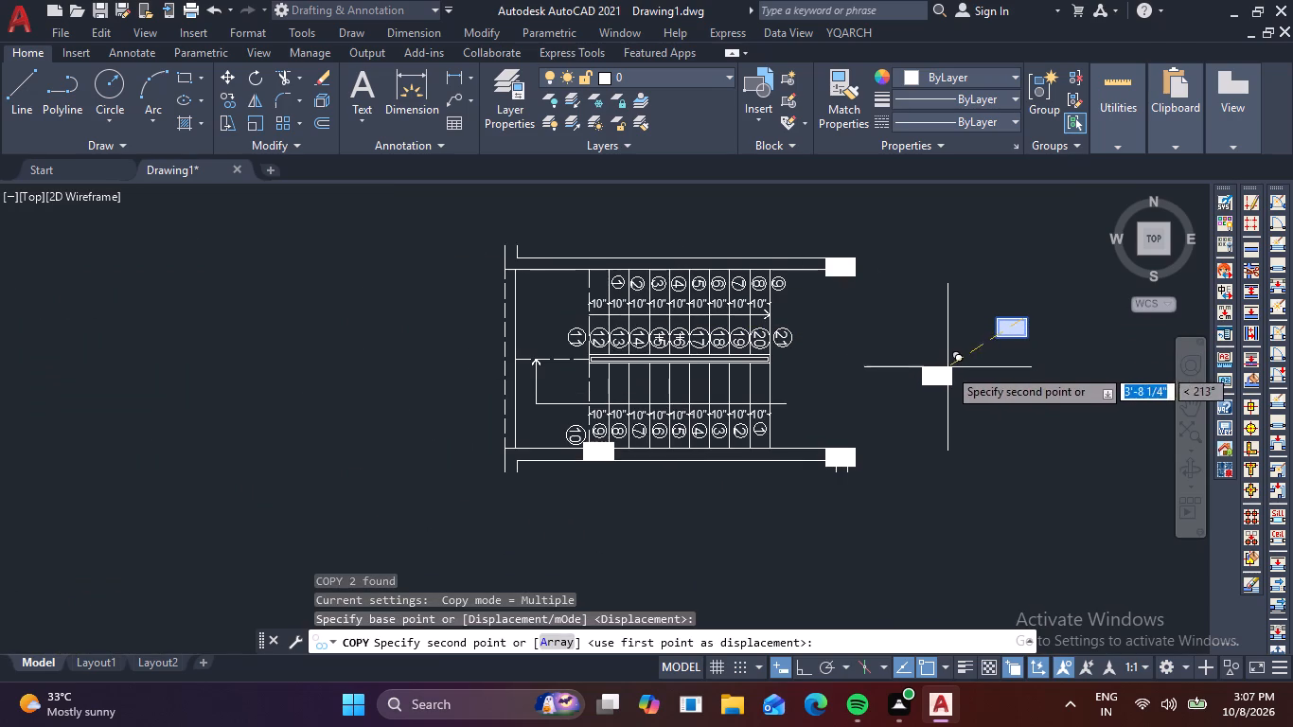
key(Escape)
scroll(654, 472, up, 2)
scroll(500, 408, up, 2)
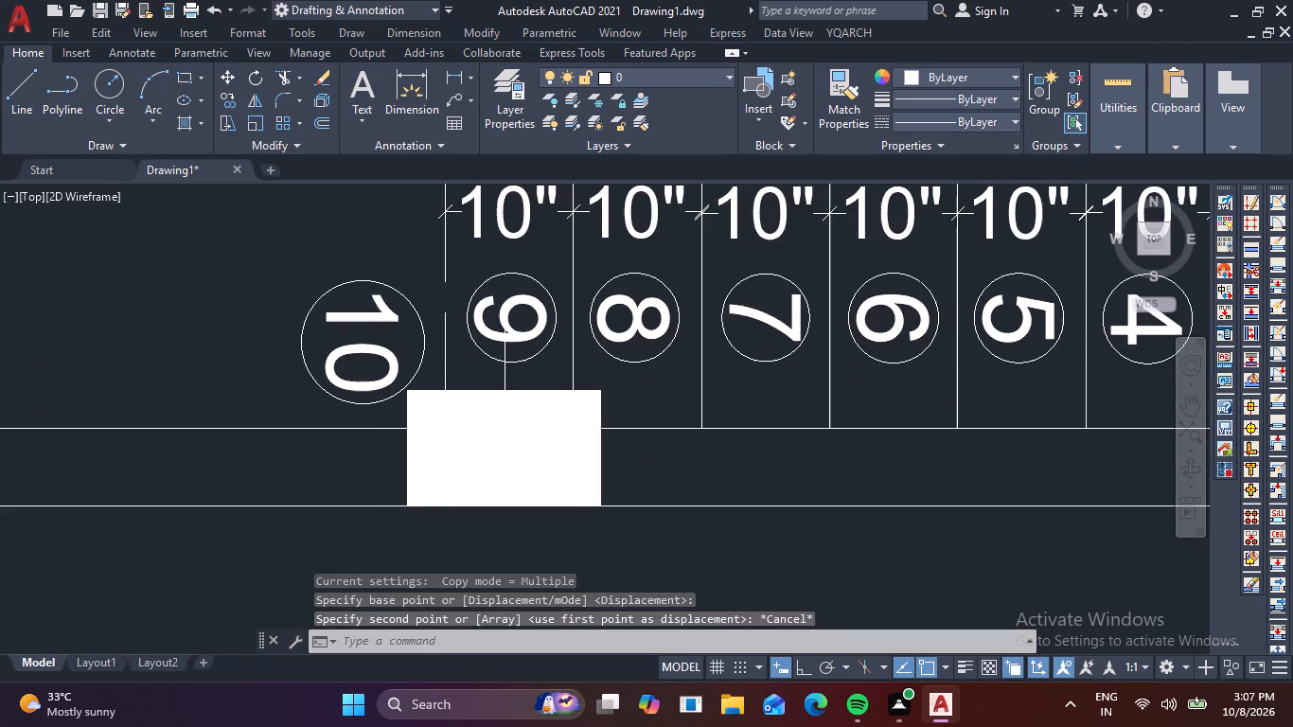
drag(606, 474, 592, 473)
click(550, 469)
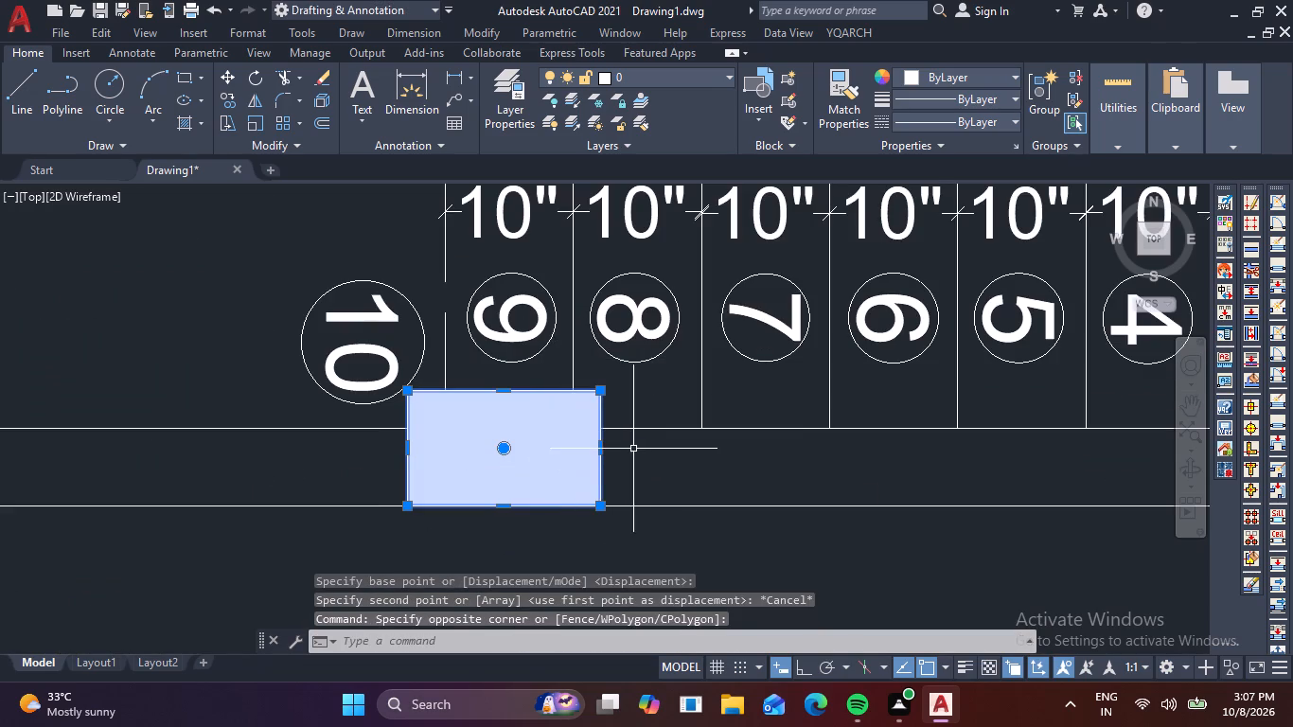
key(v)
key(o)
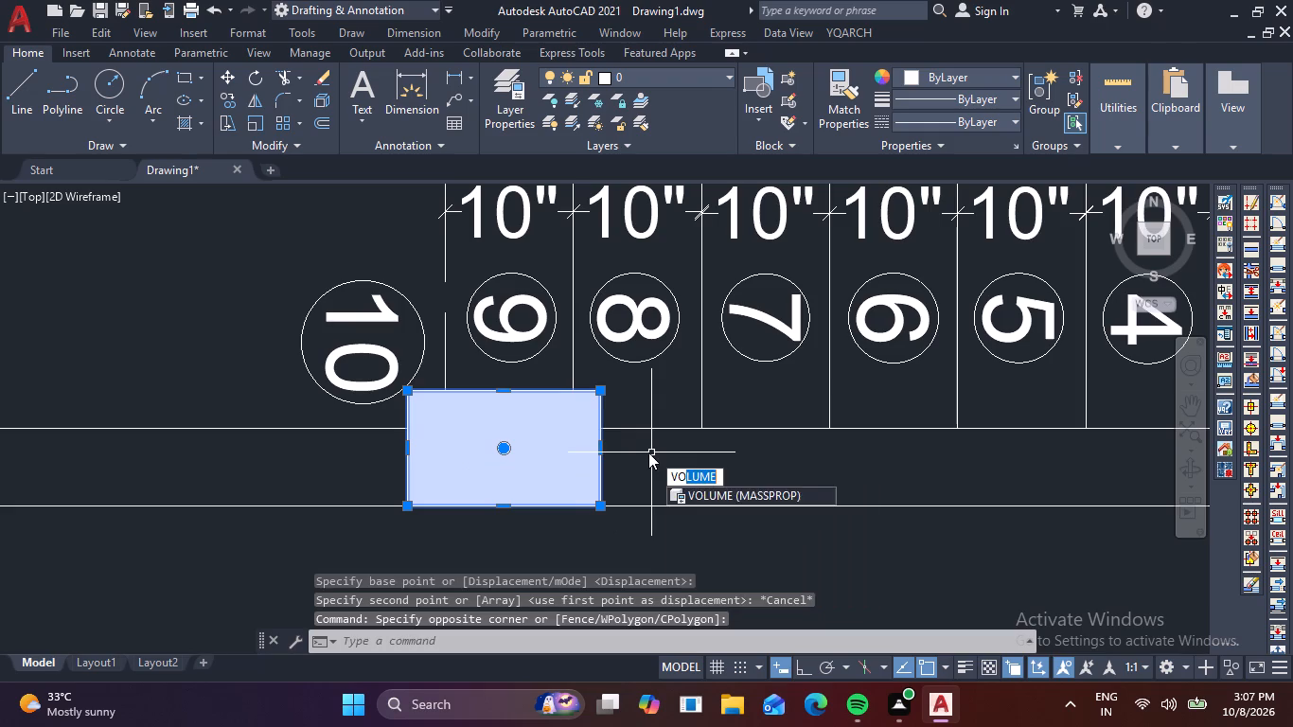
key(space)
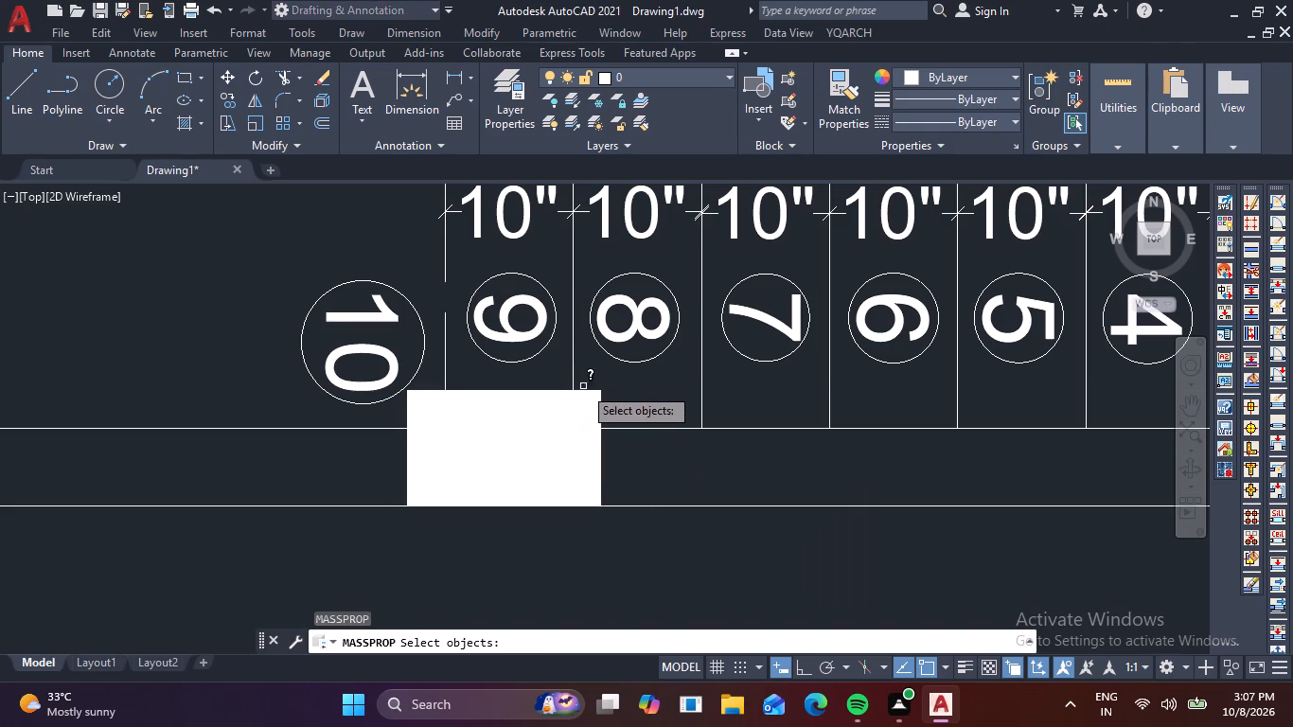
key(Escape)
Copy the solid column below steps 9 and 8 straight up, with Ortho on, to the upper wall's inner line beside step 1.
drag(639, 464, 630, 464)
click(565, 458)
key(c)
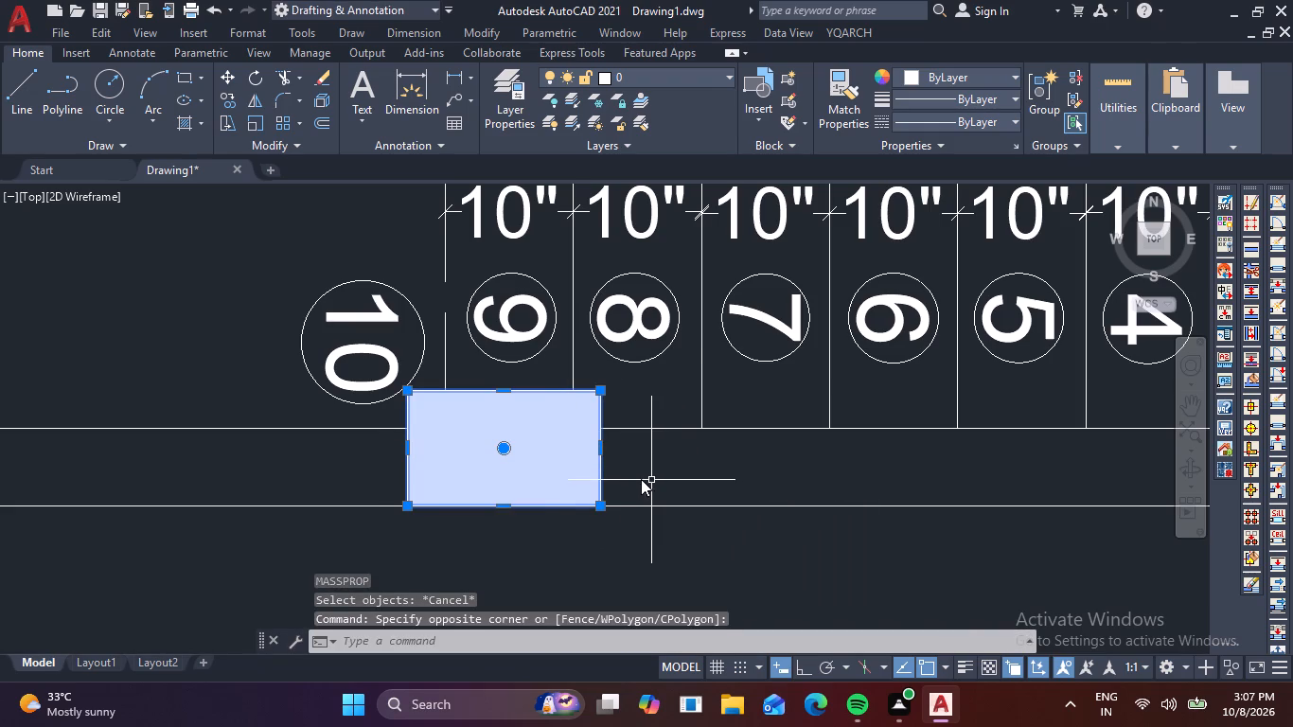
key(o)
key(space)
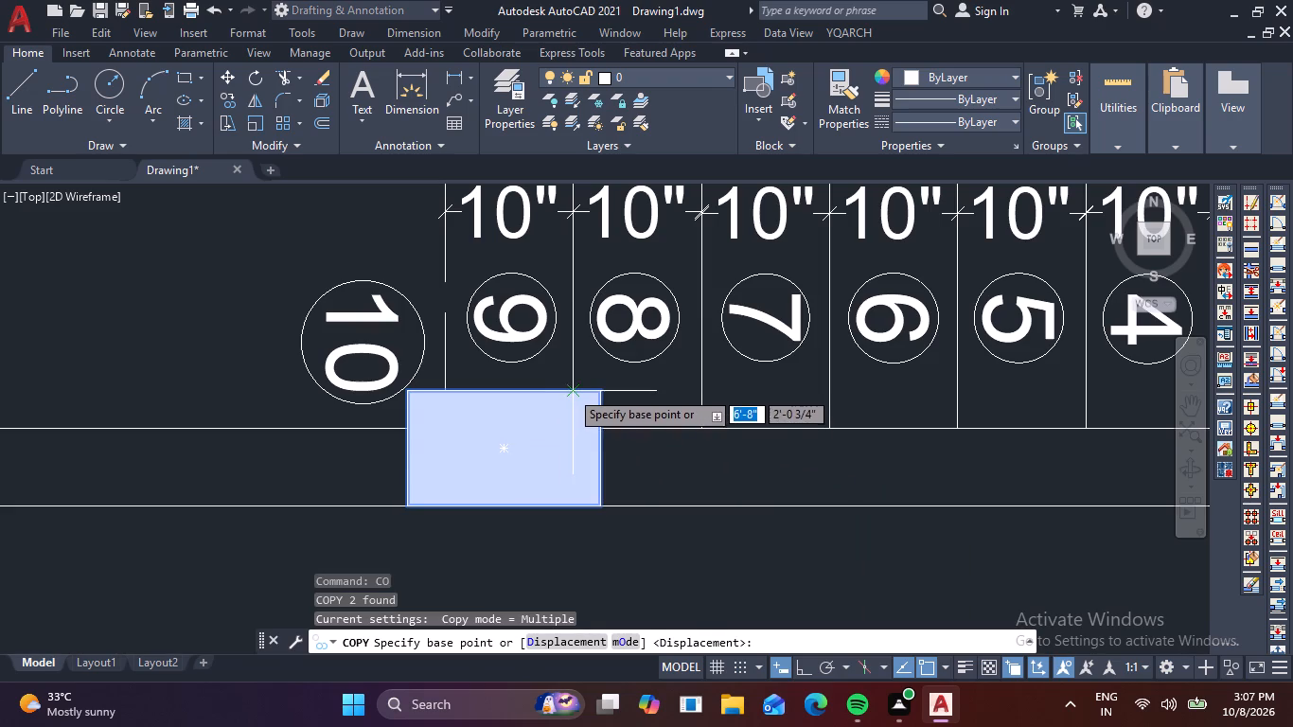
click(570, 390)
scroll(601, 329, down, 1)
middle_drag(595, 335, 581, 503)
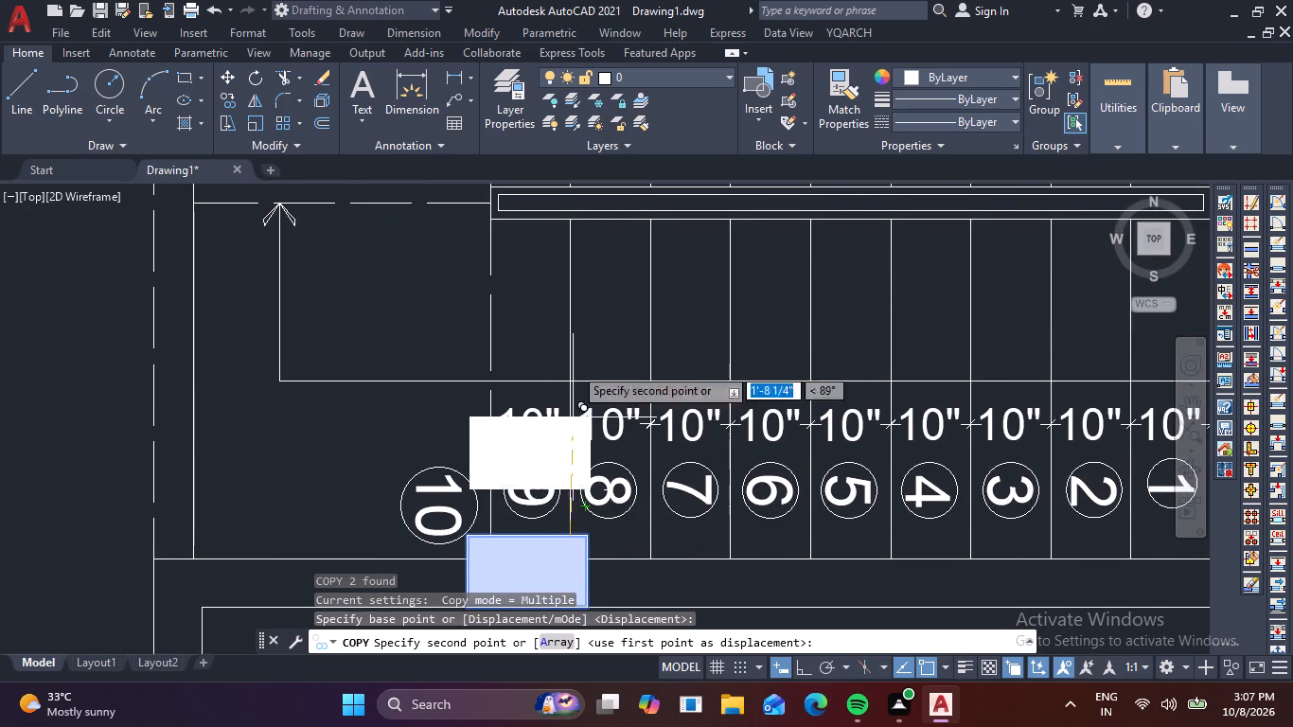
key(F8)
middle_drag(596, 309, 599, 467)
scroll(608, 437, down, 2)
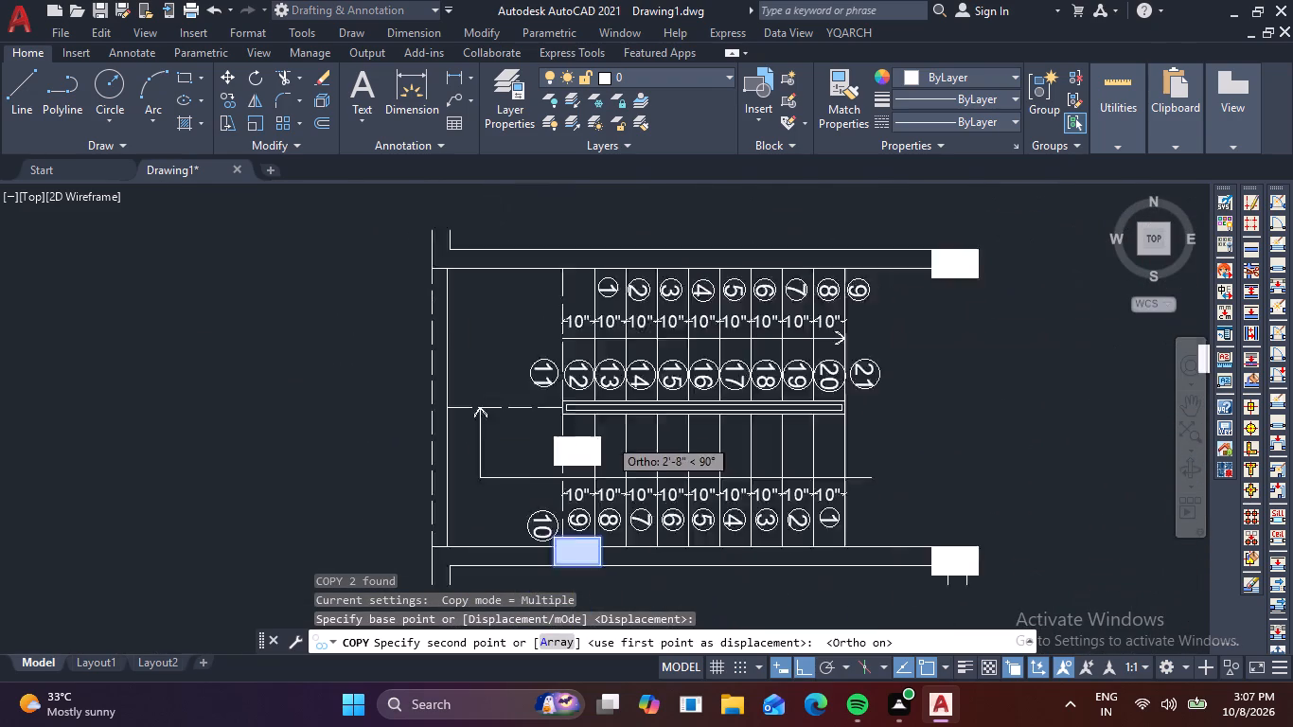
scroll(608, 437, down, 1)
scroll(589, 342, up, 4)
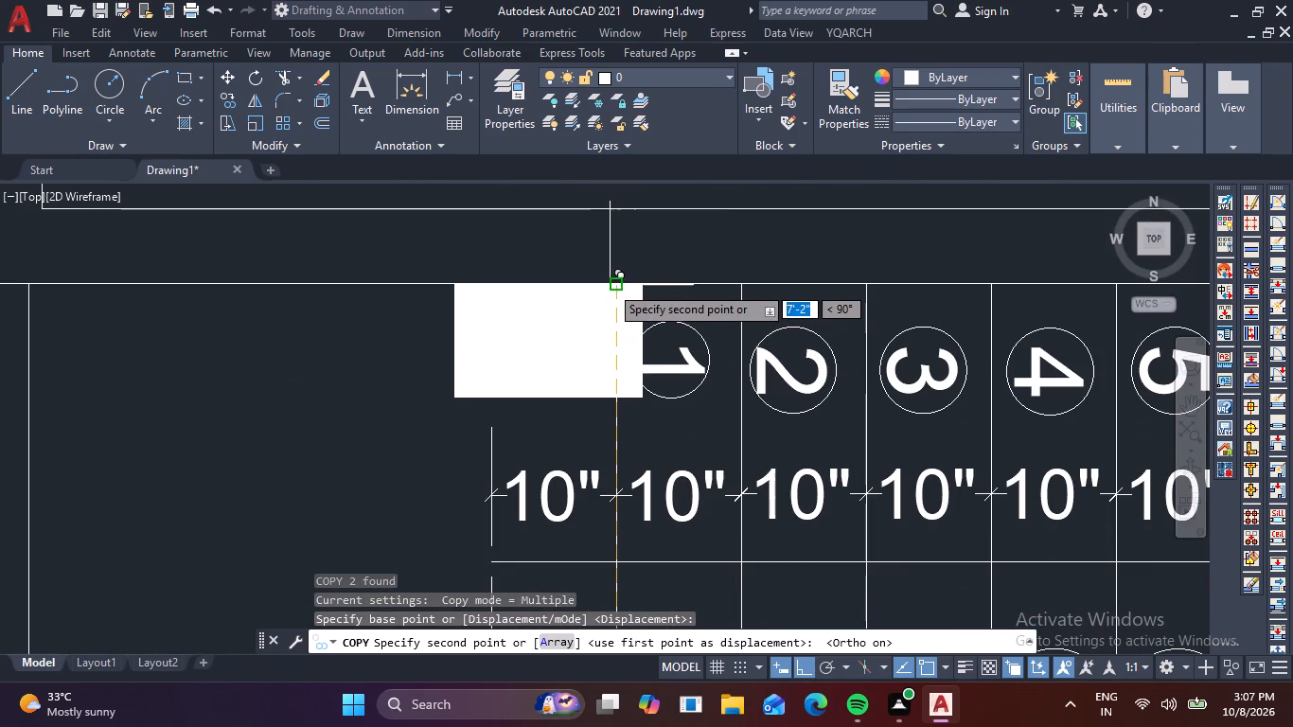
click(611, 284)
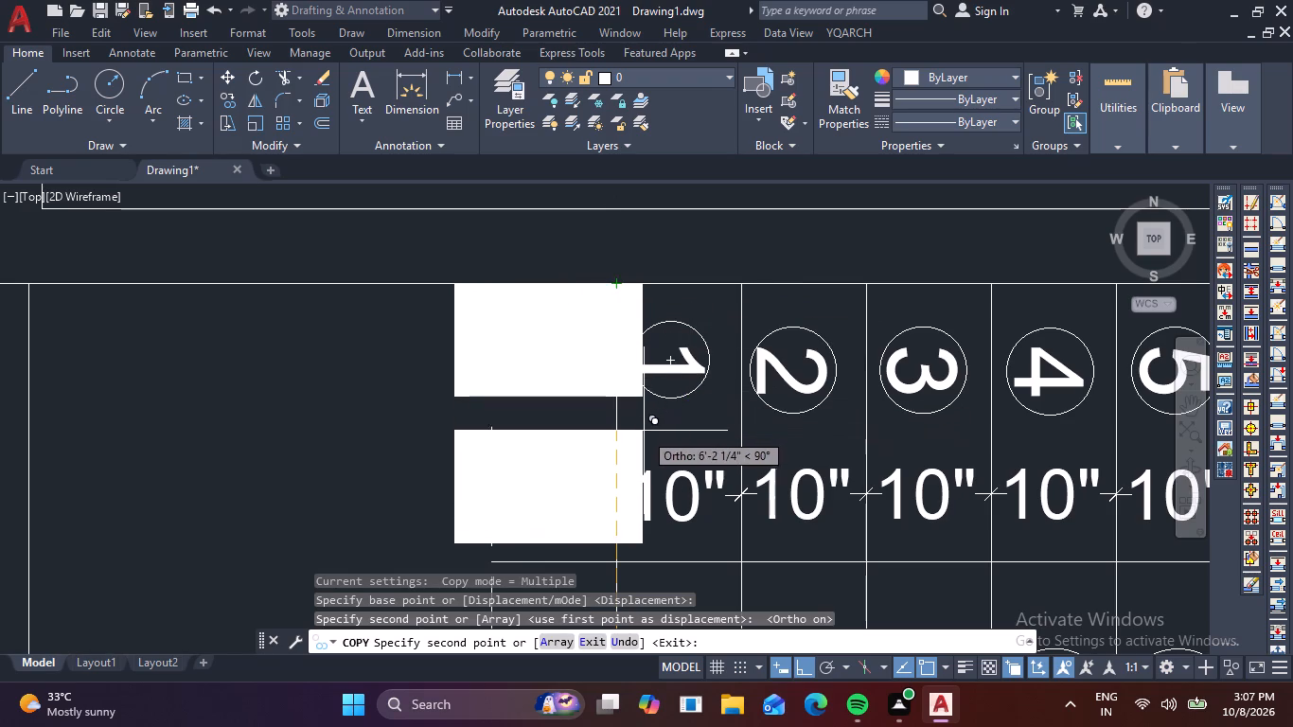
key(Escape)
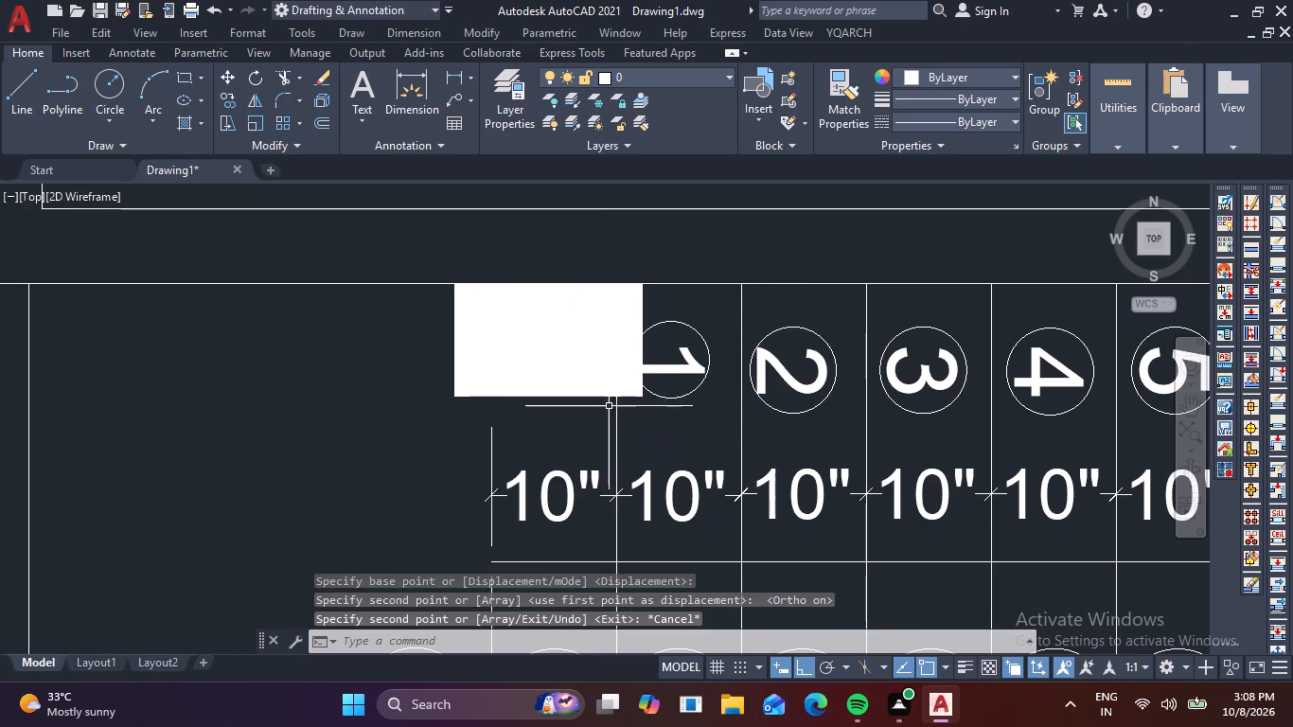
Move the new column's solid fill up 6" so its top edge meets the upper wall's outer line.
click(612, 347)
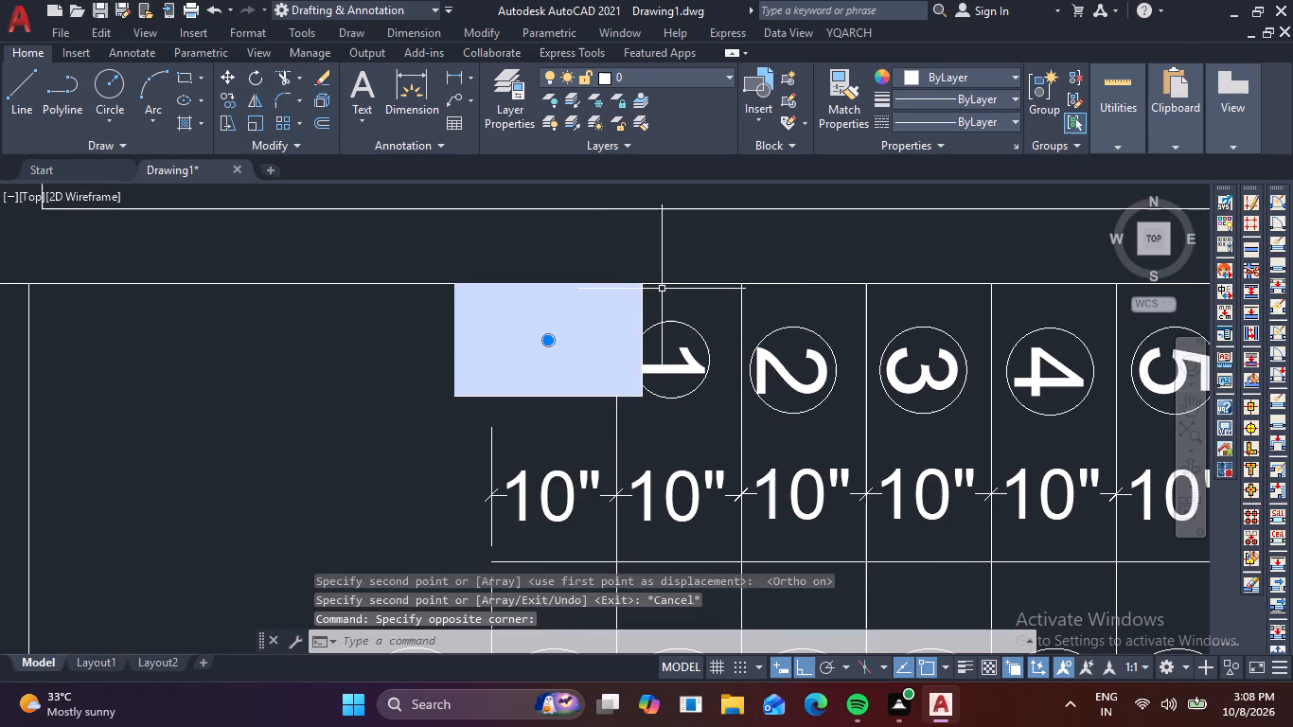
key(m)
key(space)
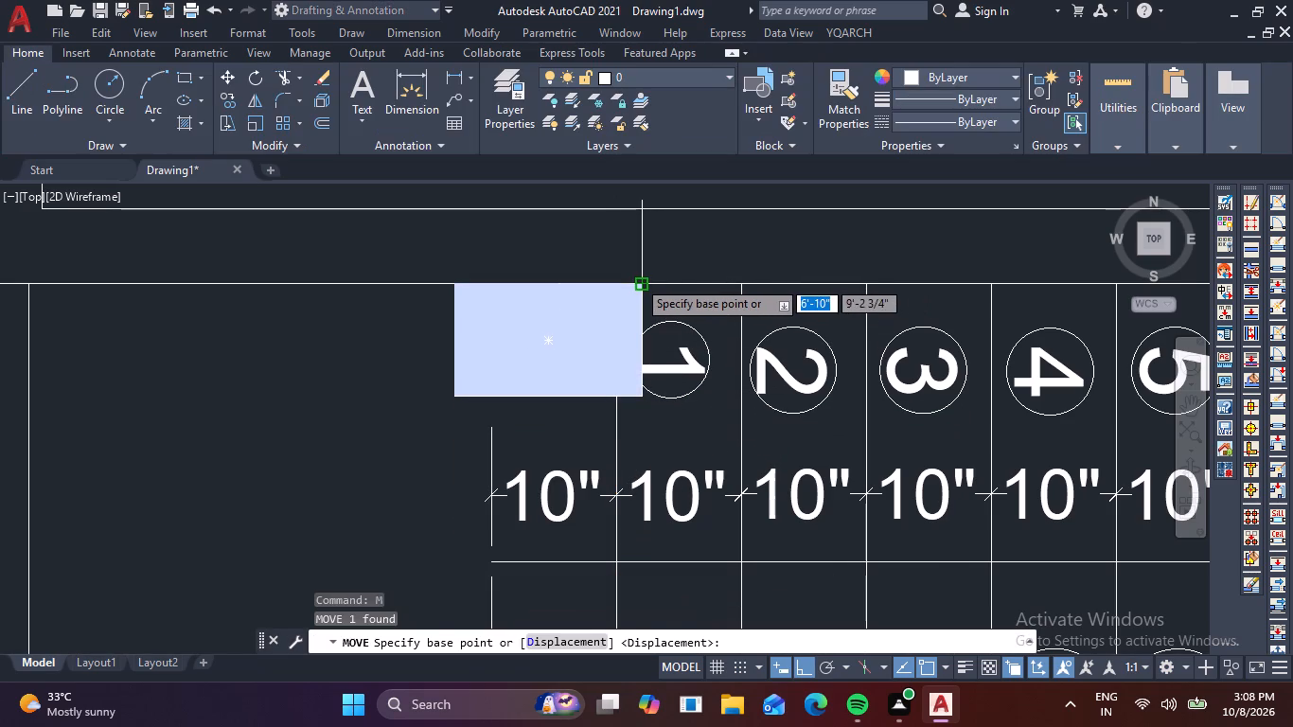
click(637, 279)
middle_drag(639, 246, 633, 342)
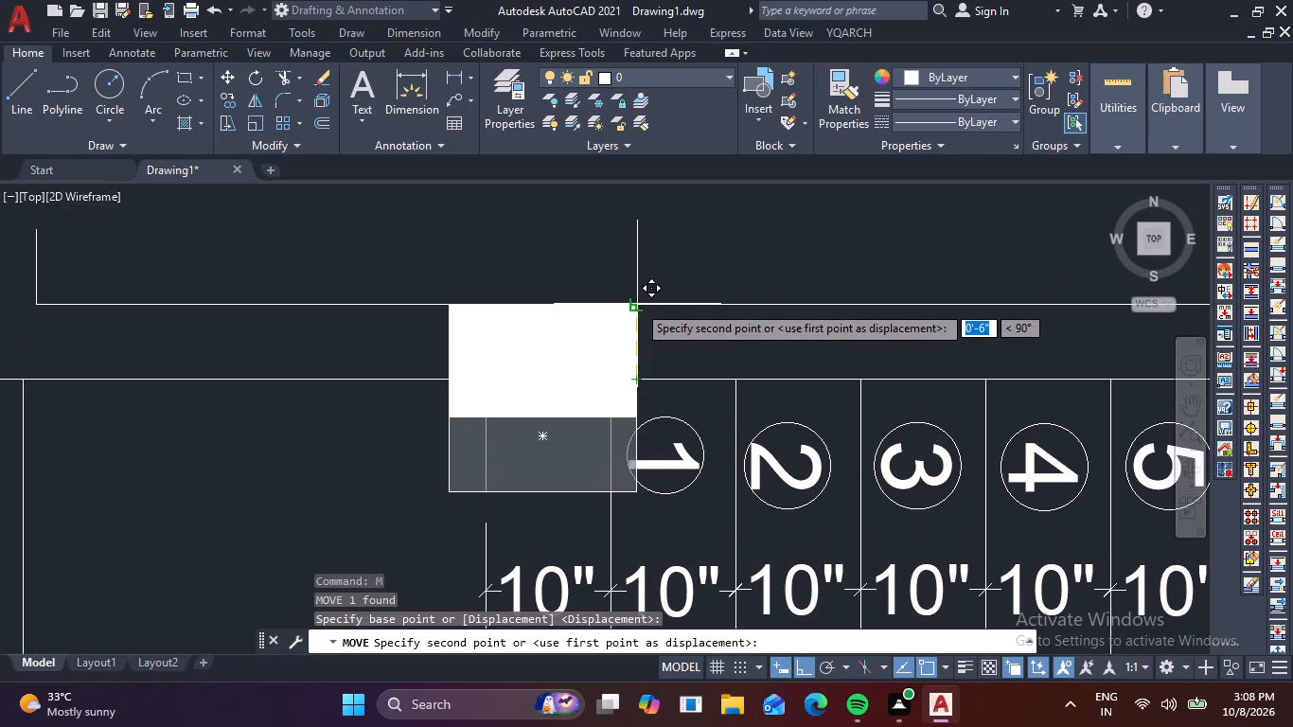
click(637, 303)
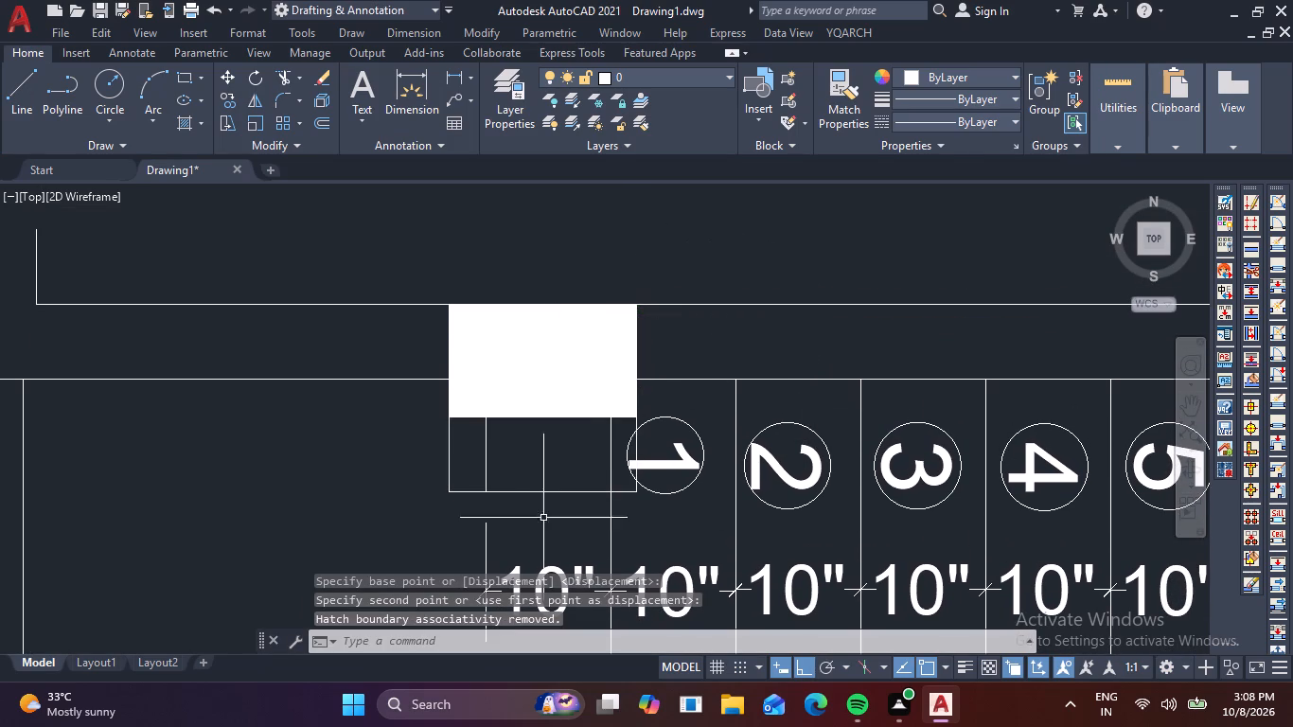
Move the rectangle outline left behind by the shifted solid fill at the upper wall.
click(554, 498)
click(522, 456)
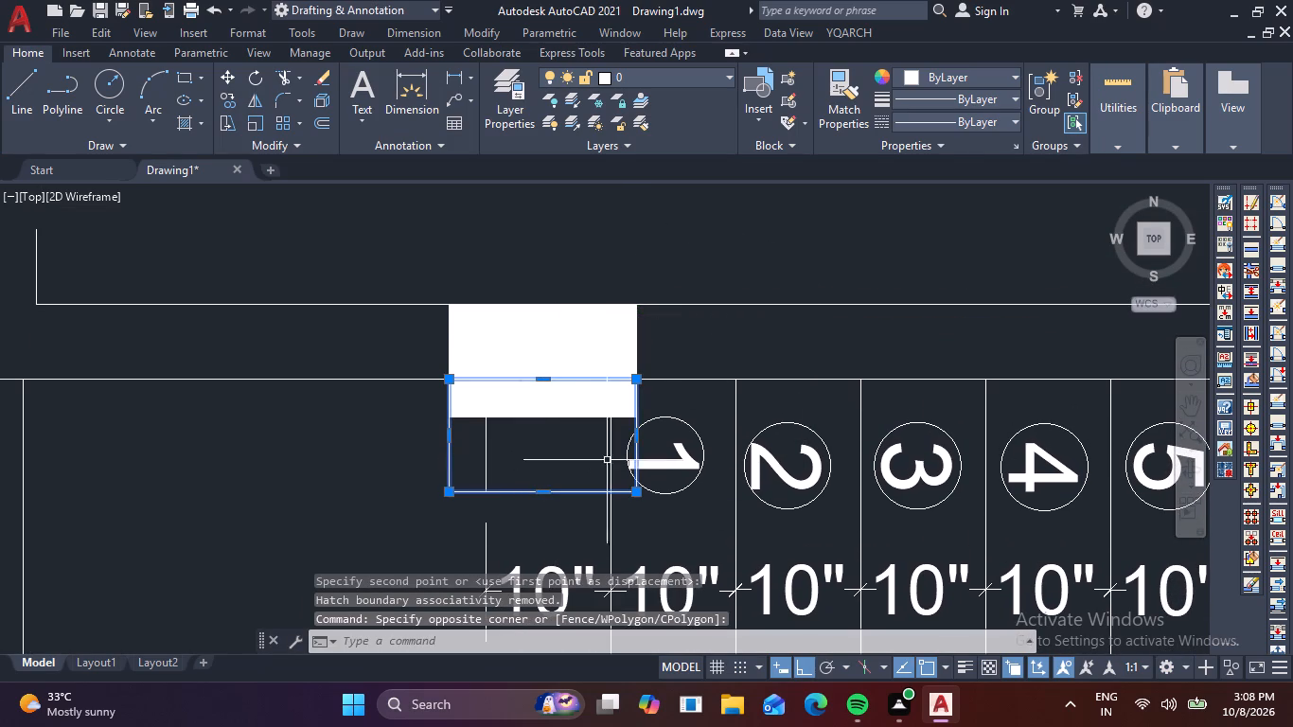
key(m)
key(space)
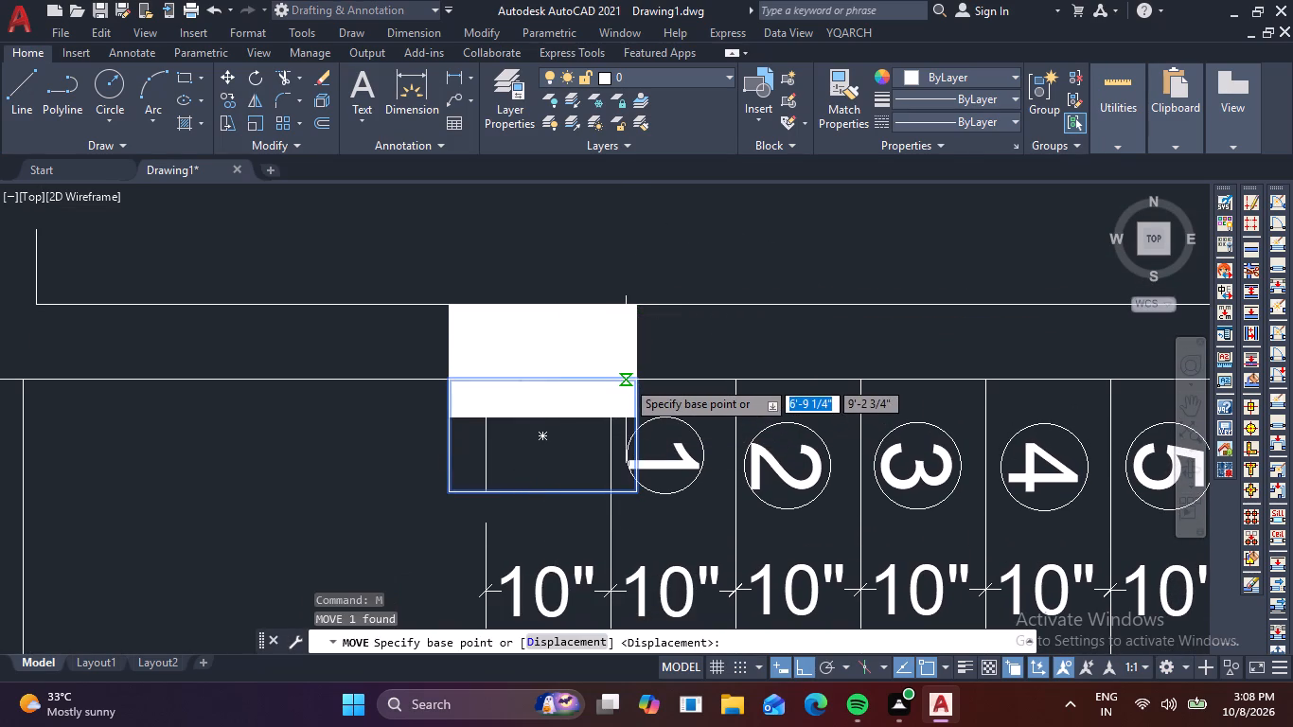
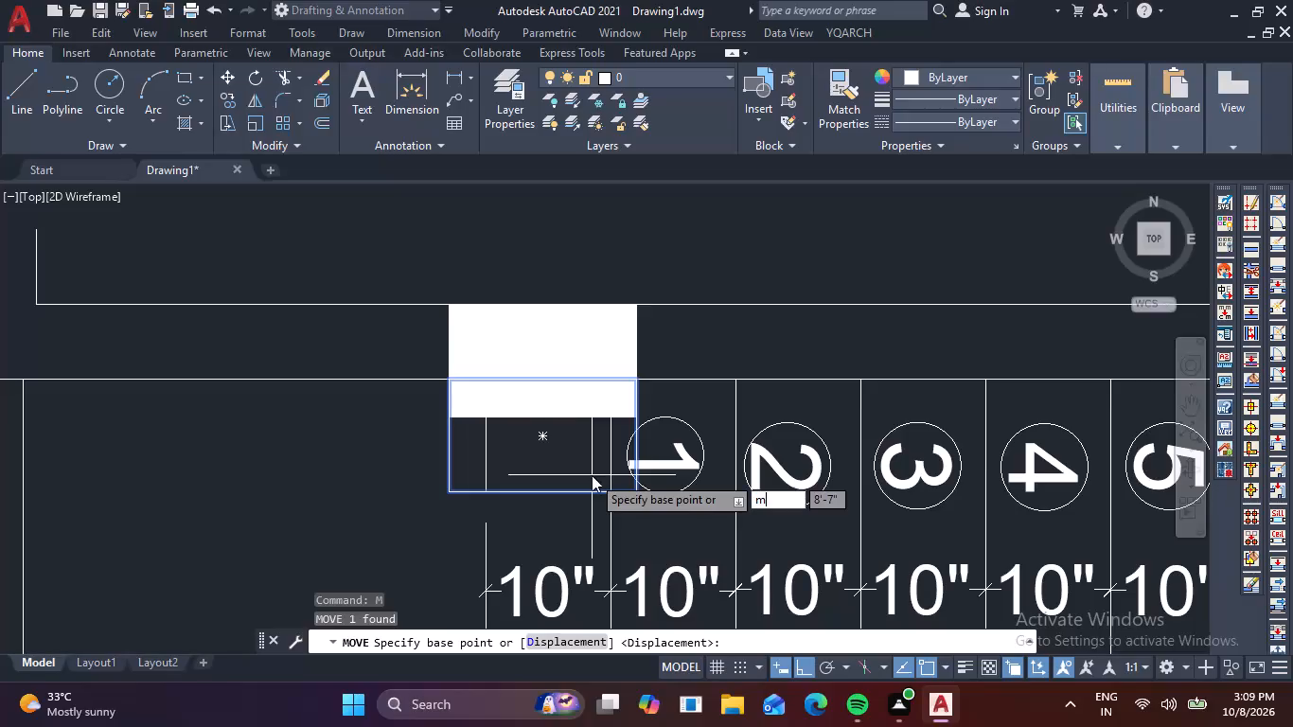
Move the leftover rectangle outline up 6" so it coincides with the solid column fill at the upper wall.
click(638, 382)
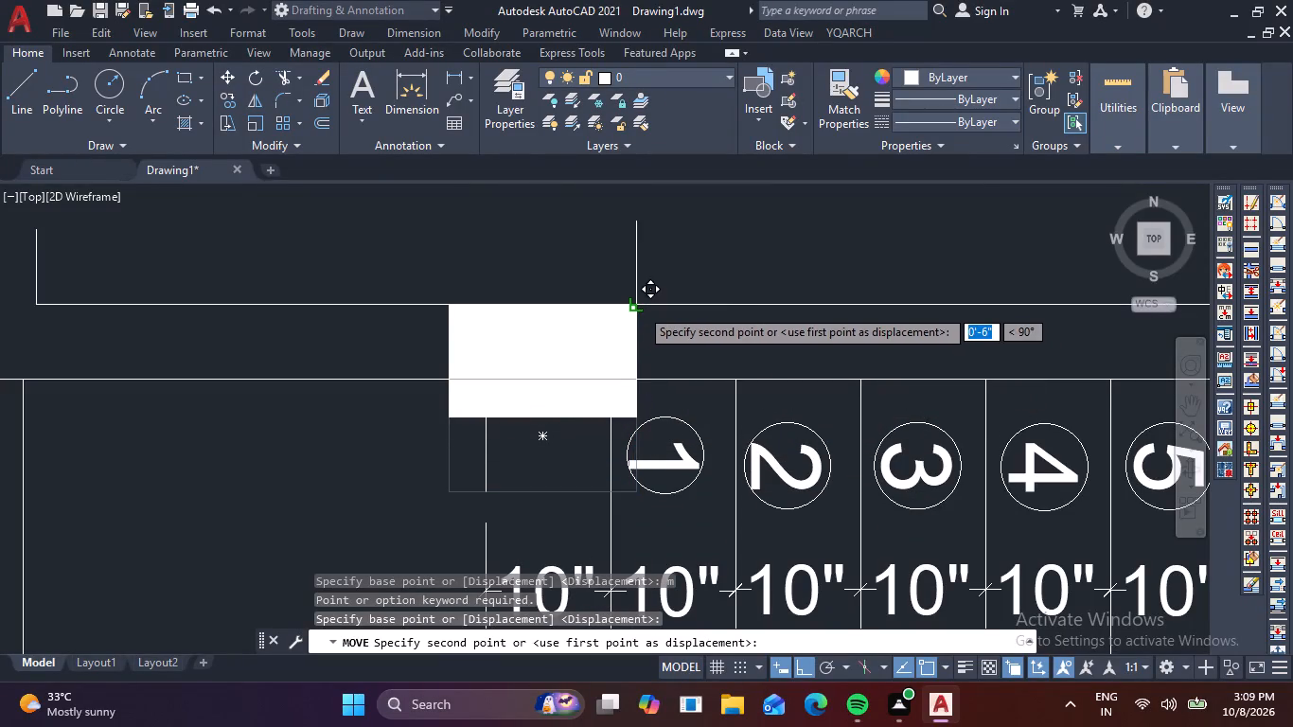
click(639, 307)
key(Escape)
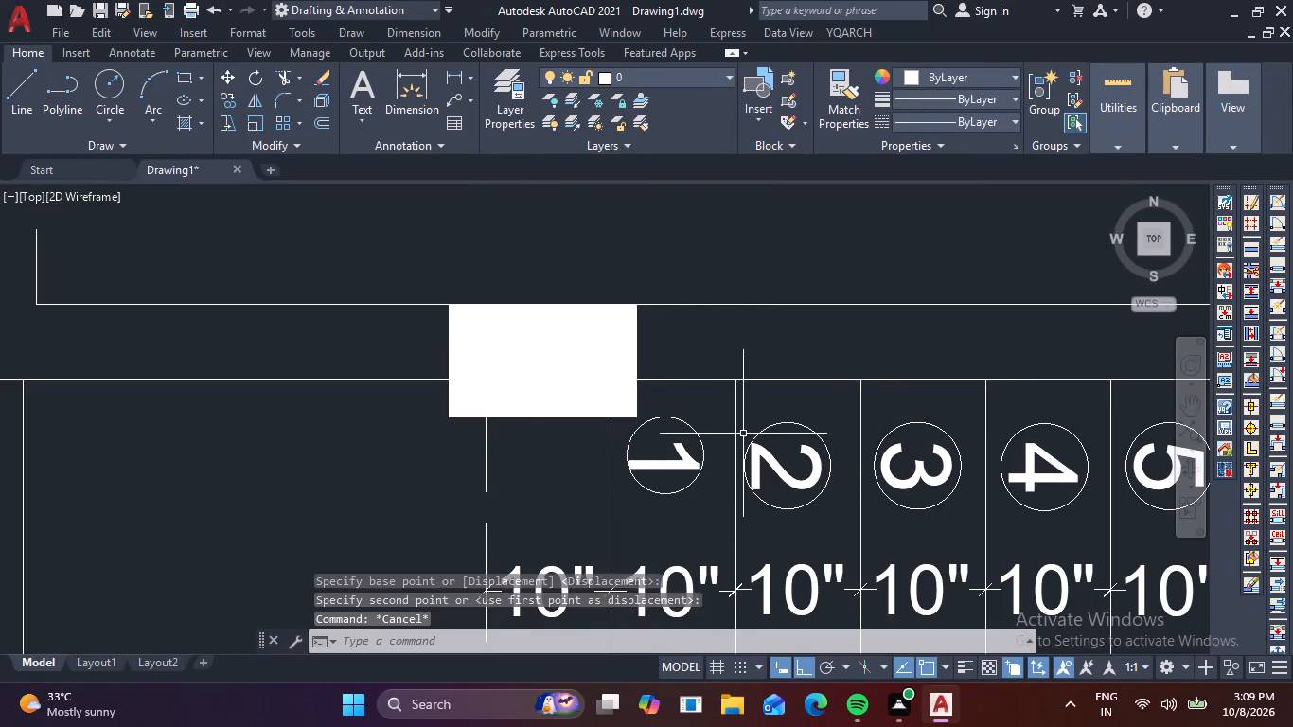
Draw an outer rectangle about 20' by 9'-5" around the staircase plan, level with the upper and lower wall stub ends.
scroll(743, 434, down, 3)
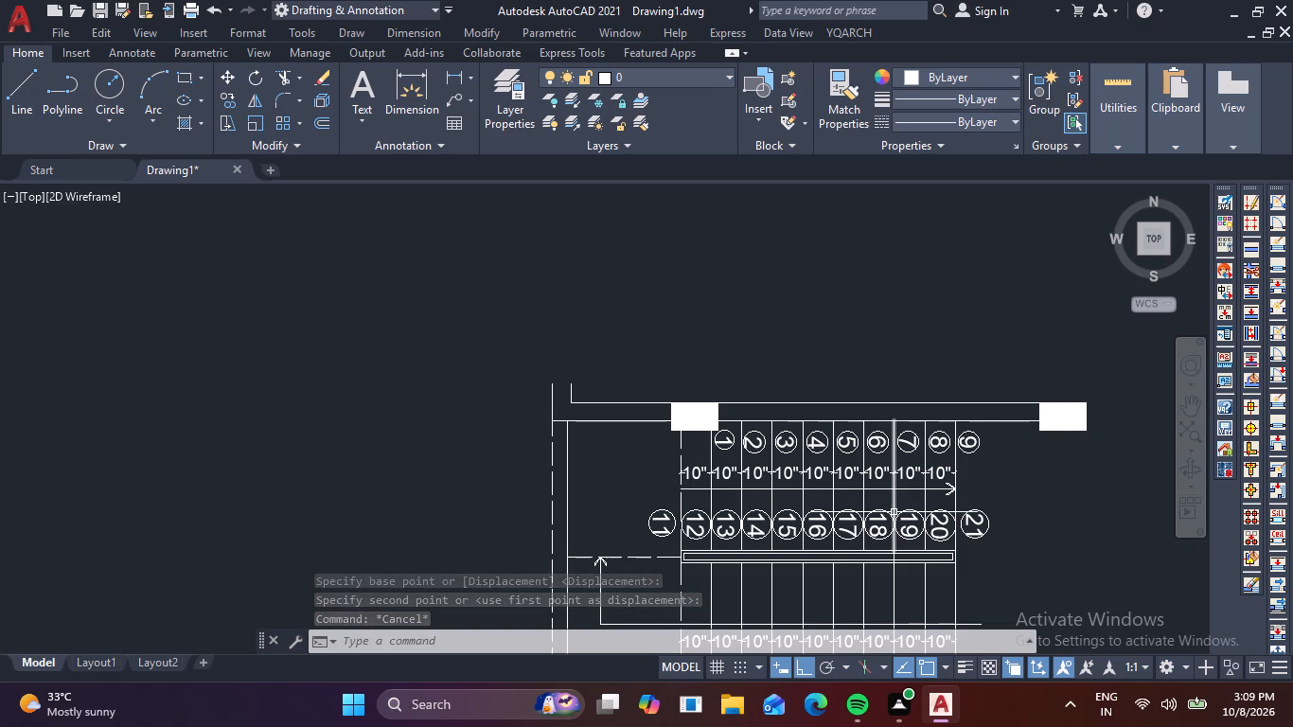
scroll(845, 339, down, 2)
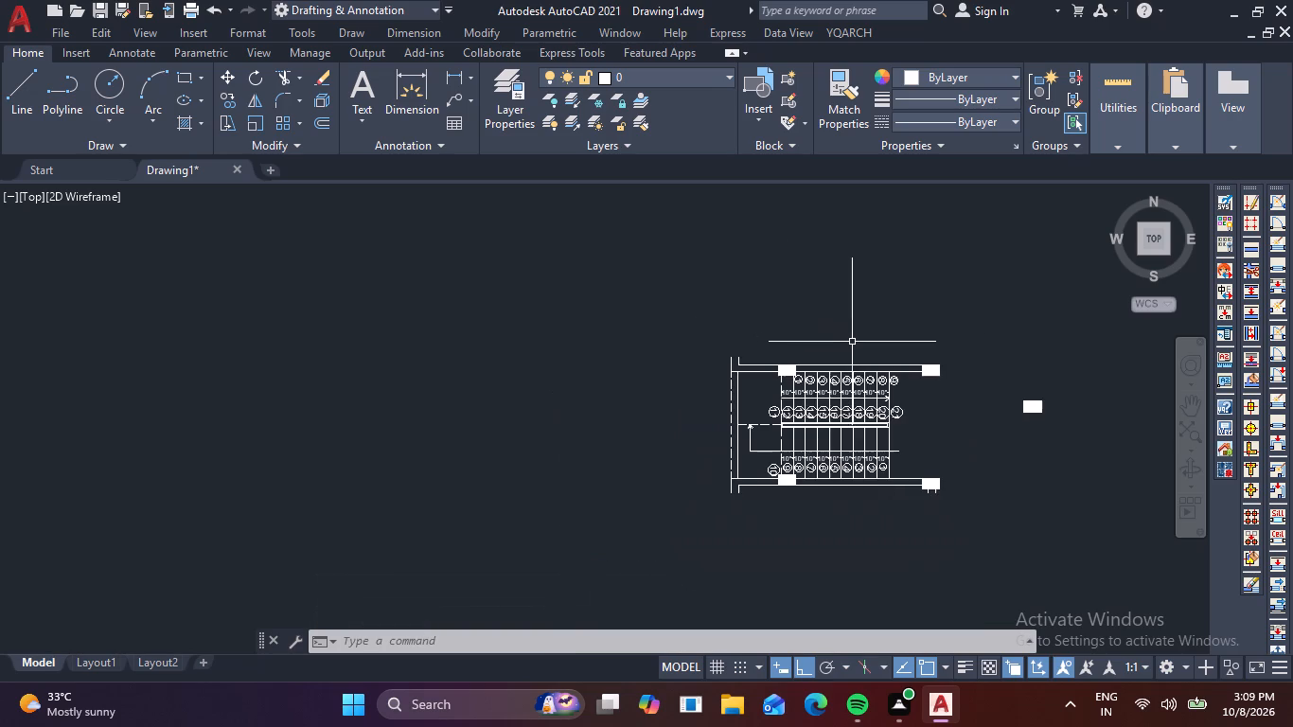
middle_drag(869, 349, 787, 328)
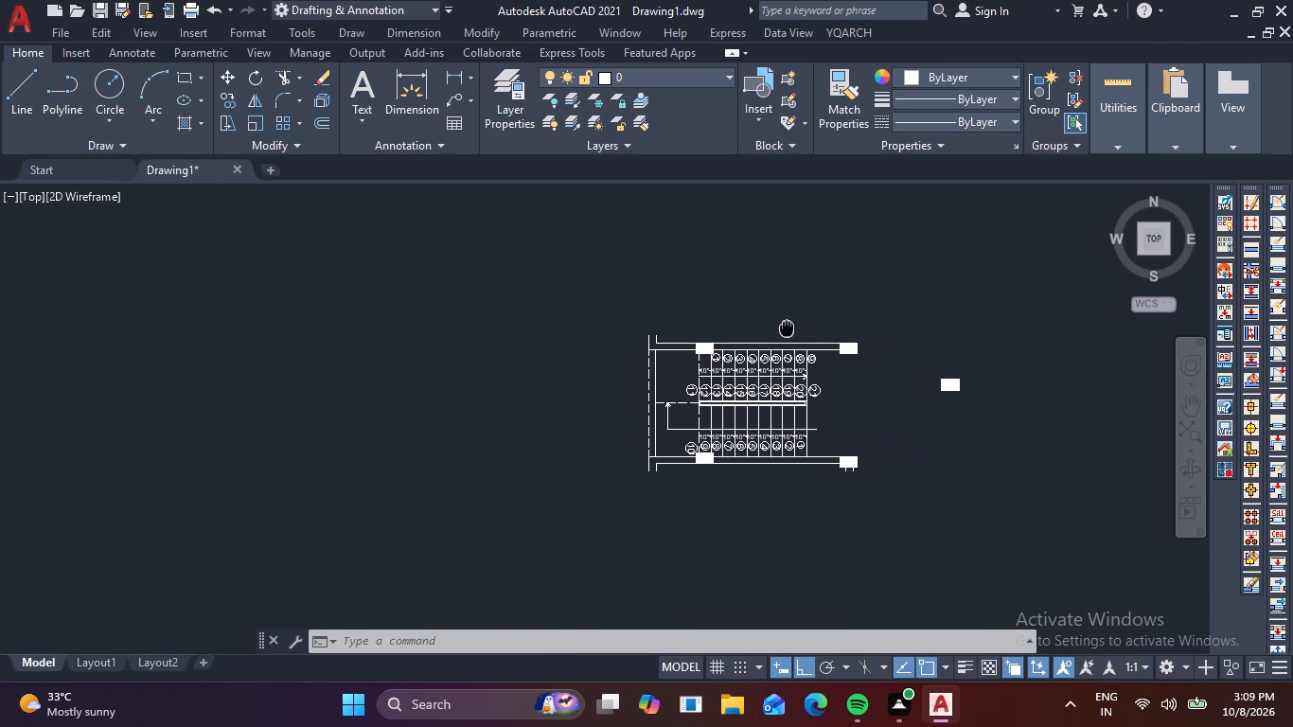
middle_drag(787, 328, 786, 329)
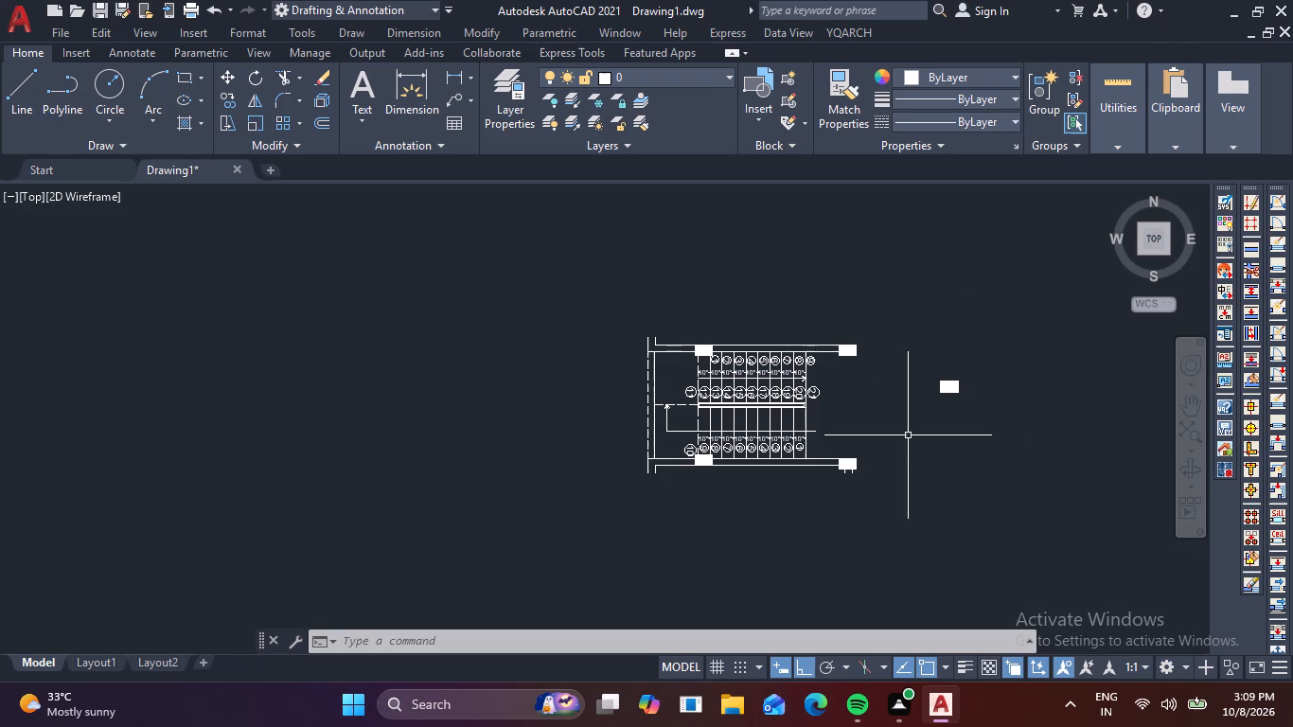
scroll(728, 381, up, 2)
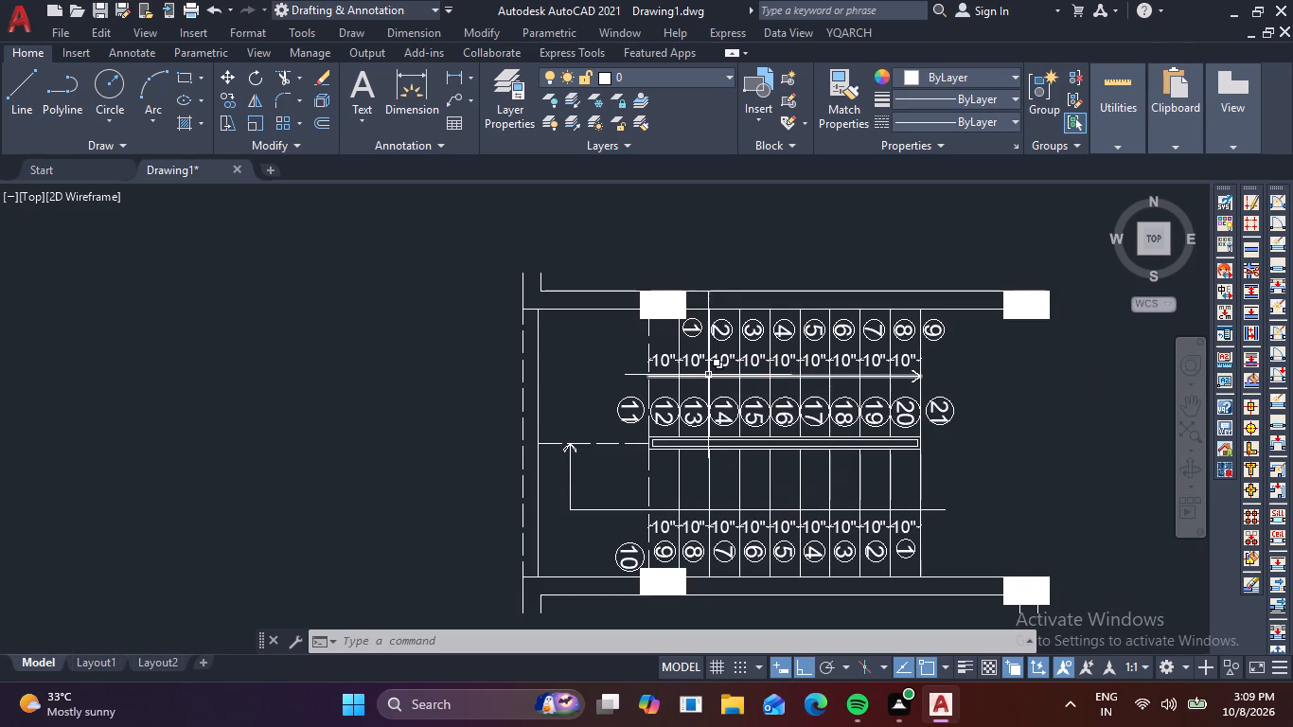
key(r)
text(ec)
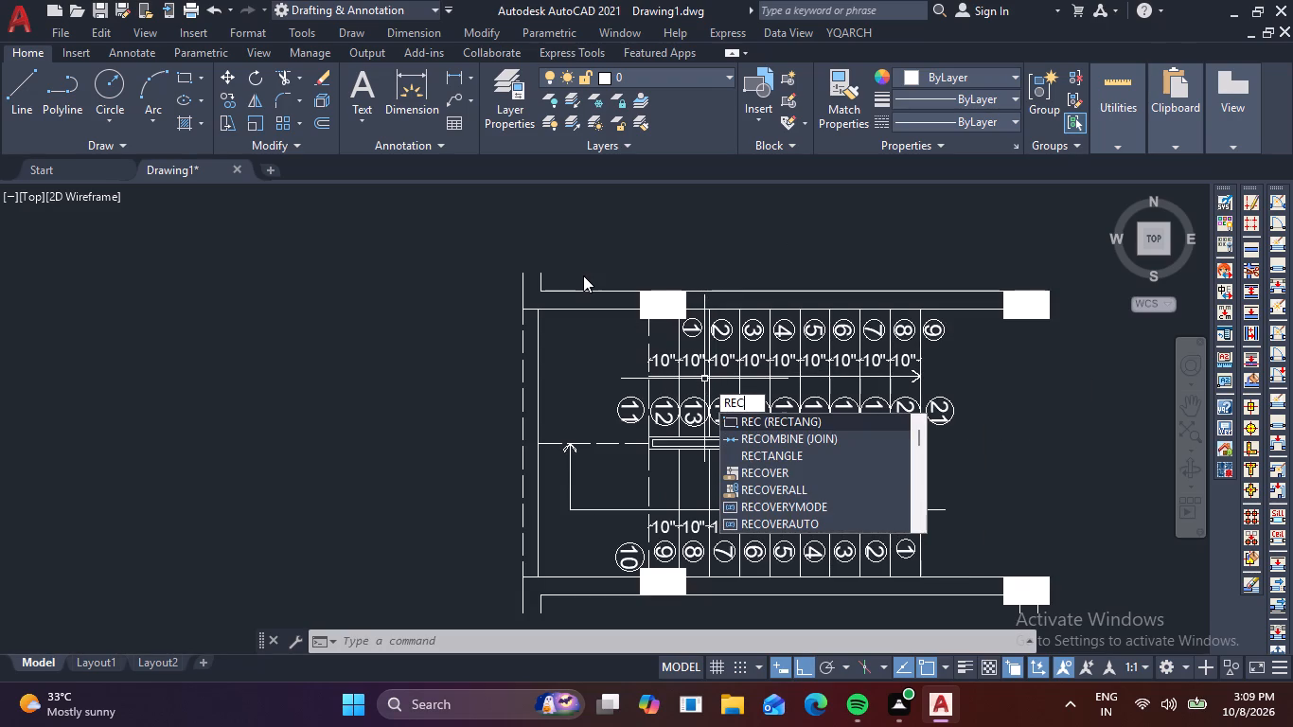
key(space)
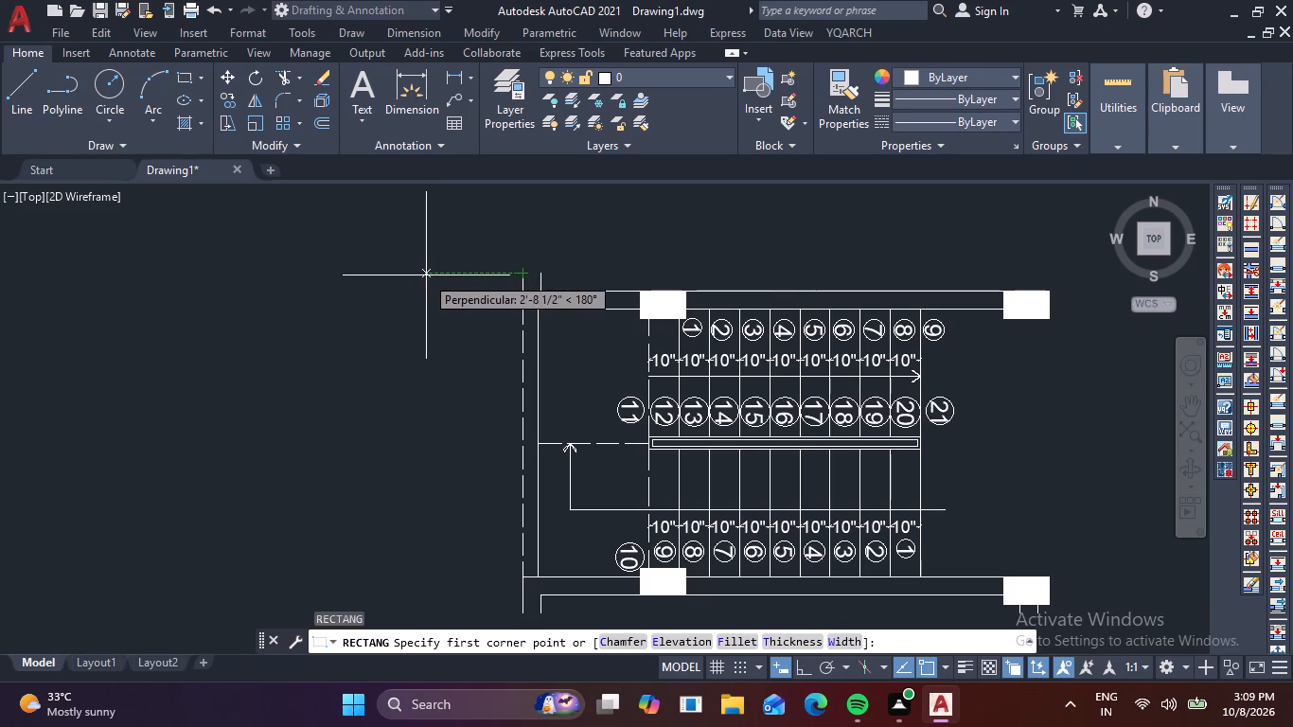
click(438, 274)
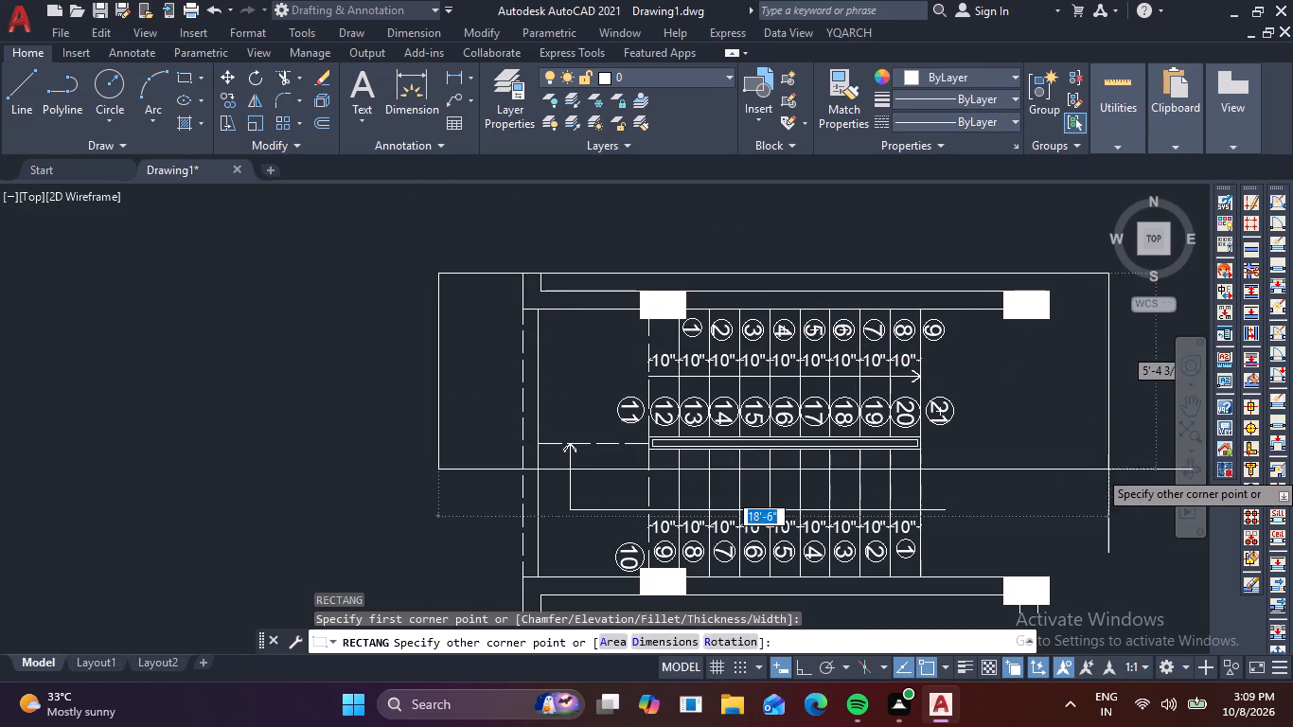
middle_drag(1115, 473, 1012, 364)
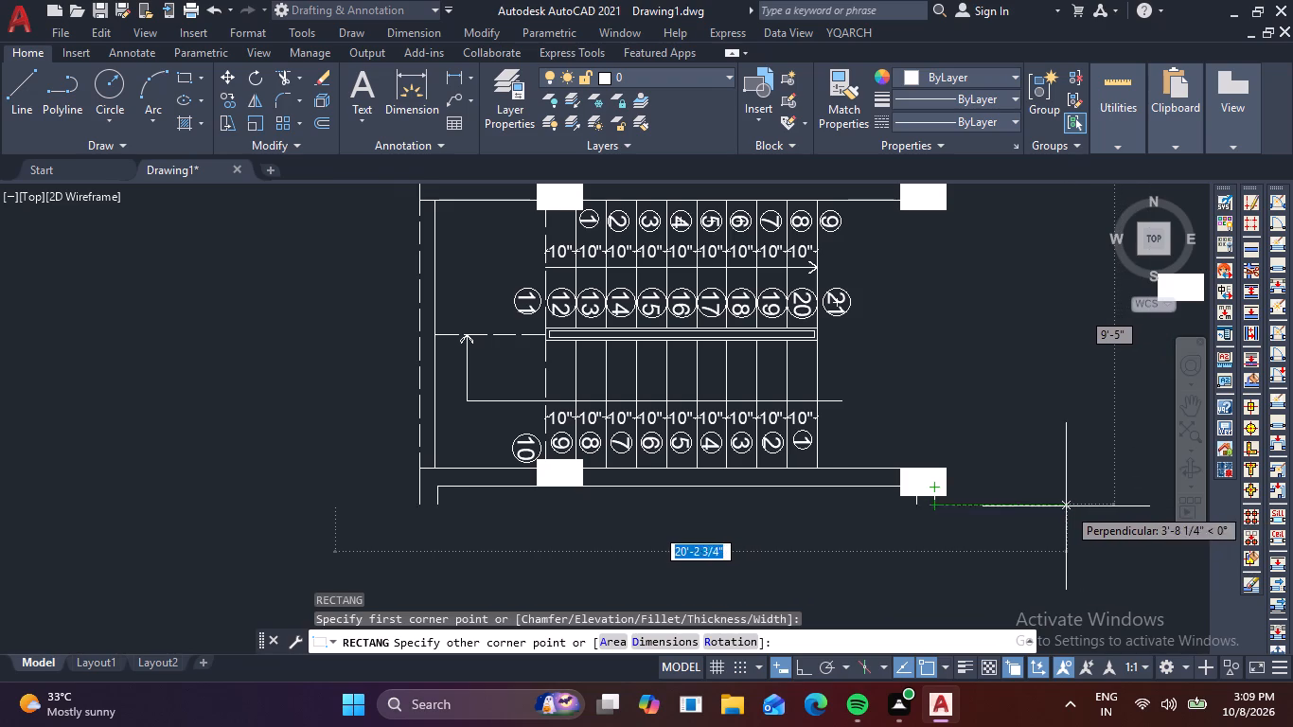
click(1057, 508)
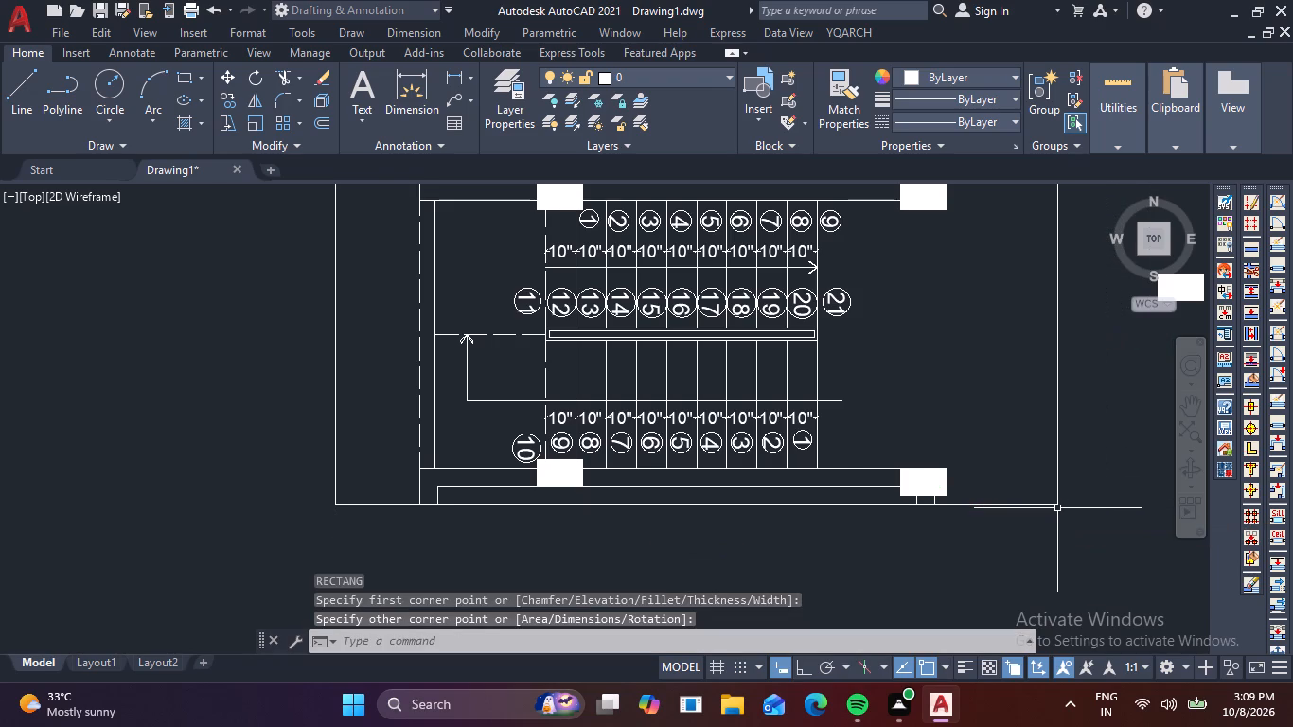
Draw a closed wall stub about 1'-6" long inward from the outer rectangle's side beyond step 21, aligned with the central divider's long edges.
scroll(1015, 522, down, 2)
scroll(1001, 466, up, 2)
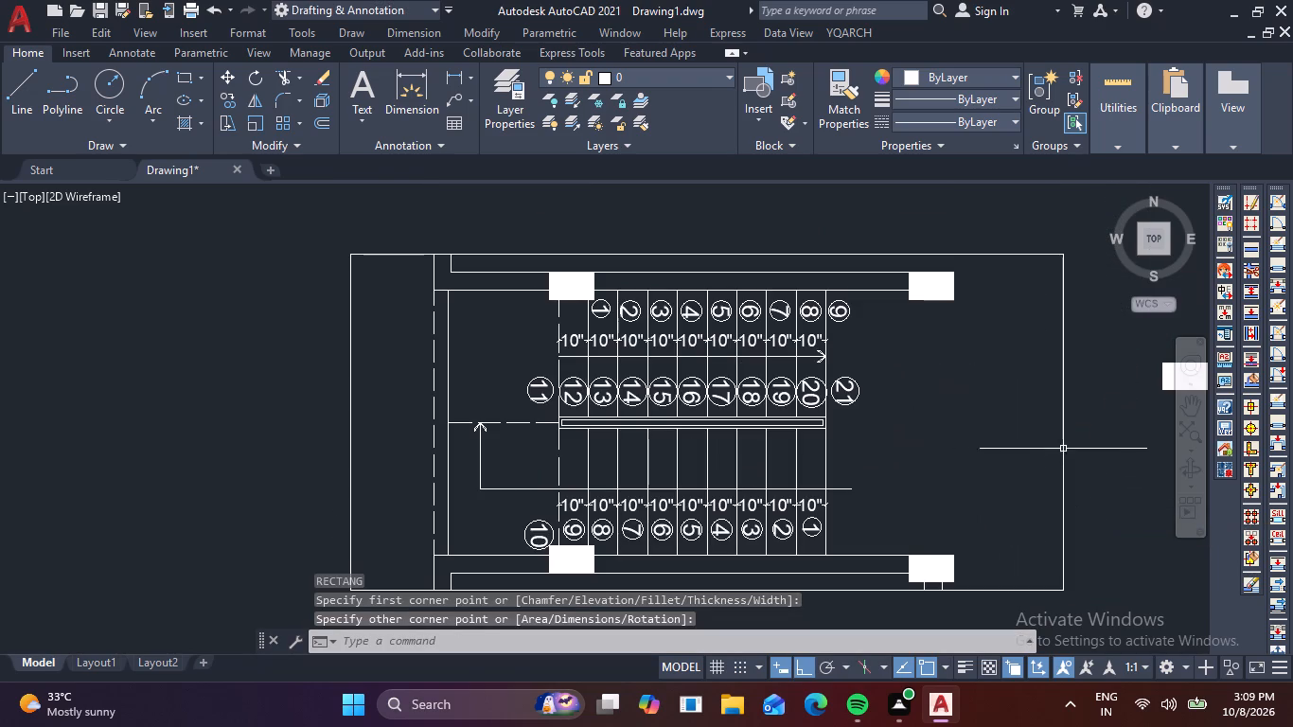
middle_drag(1132, 442, 1008, 503)
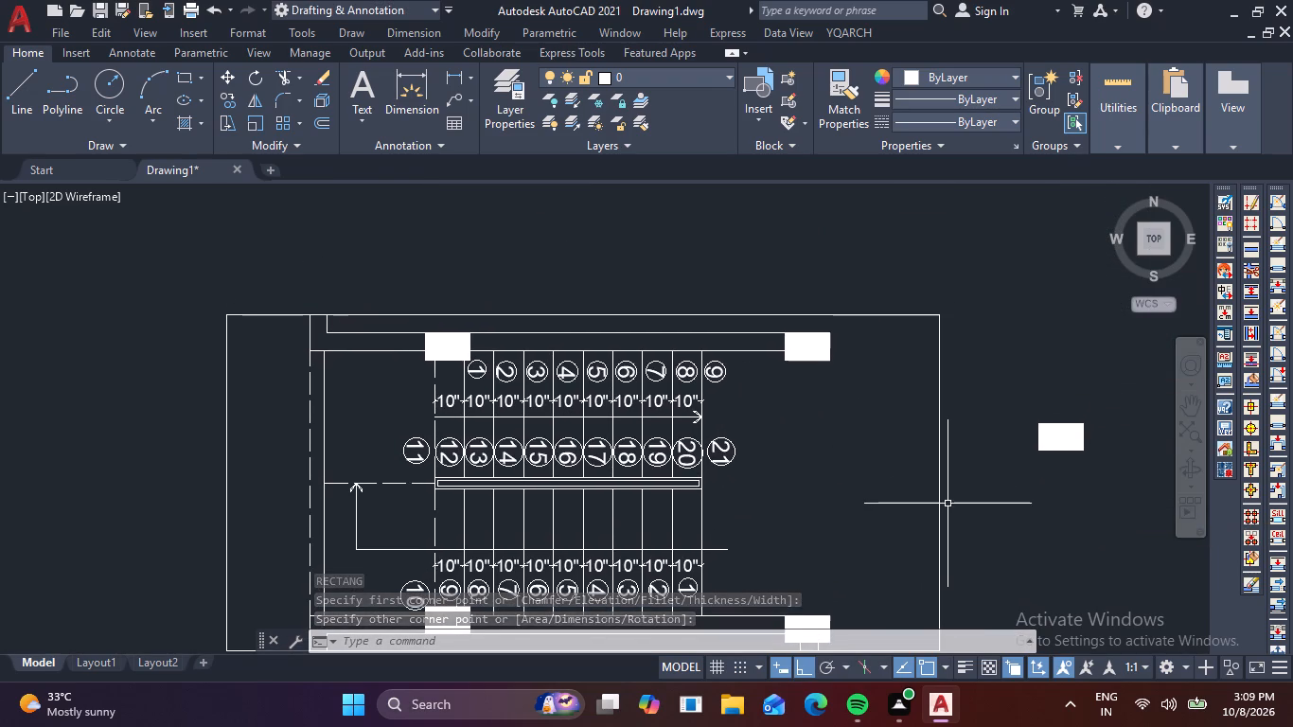
key(l)
key(space)
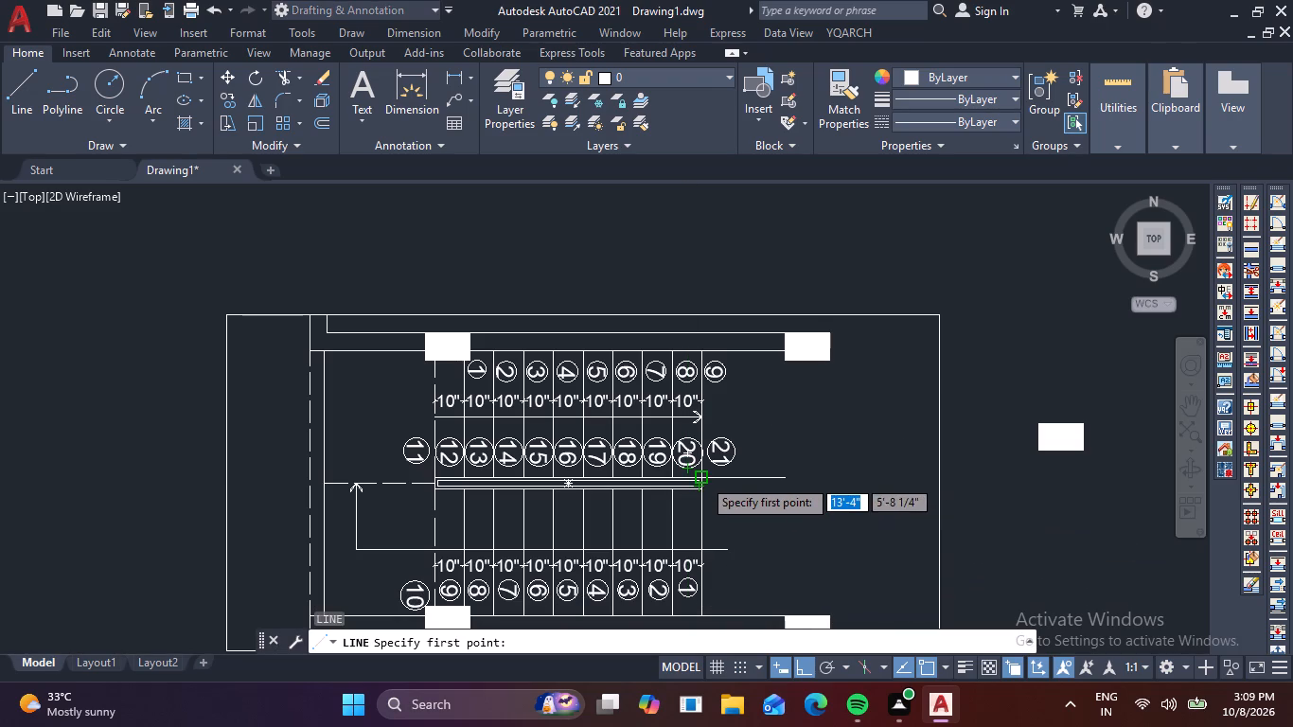
scroll(717, 496, up, 2)
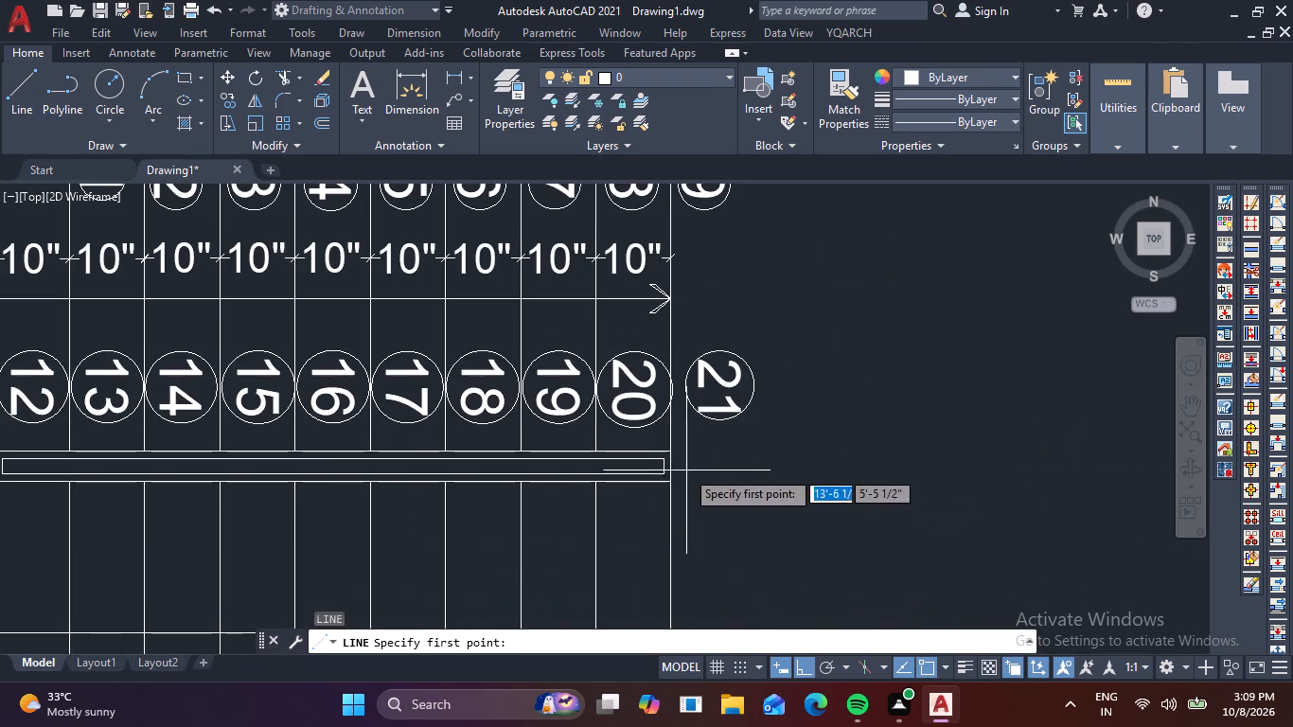
scroll(668, 450, up, 2)
scroll(680, 456, down, 3)
middle_drag(724, 468, 712, 467)
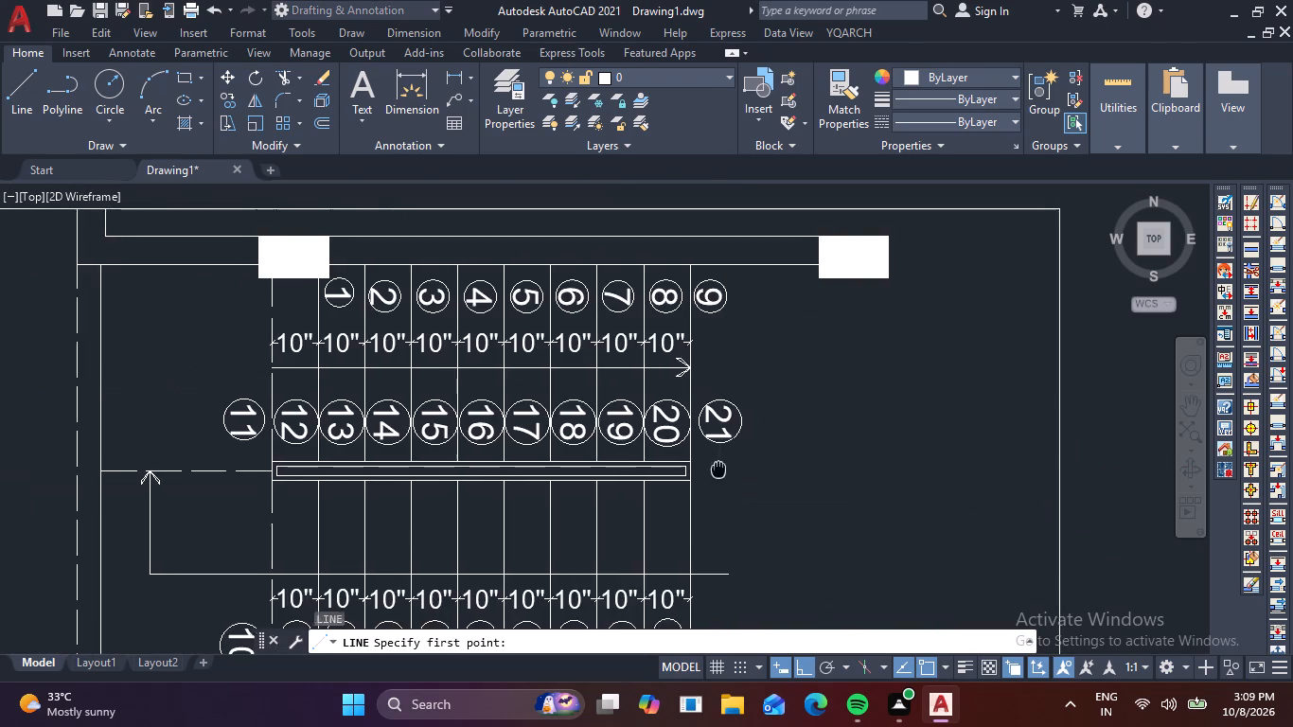
middle_drag(712, 467, 618, 461)
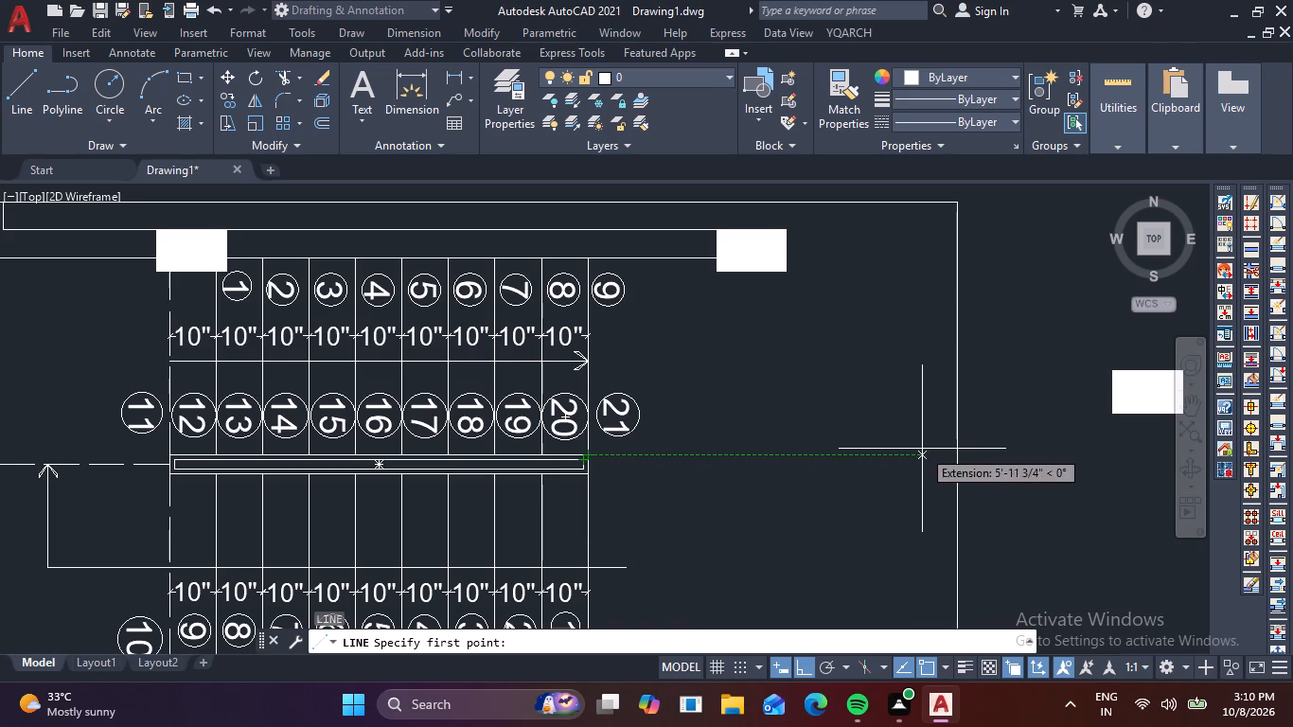
click(957, 453)
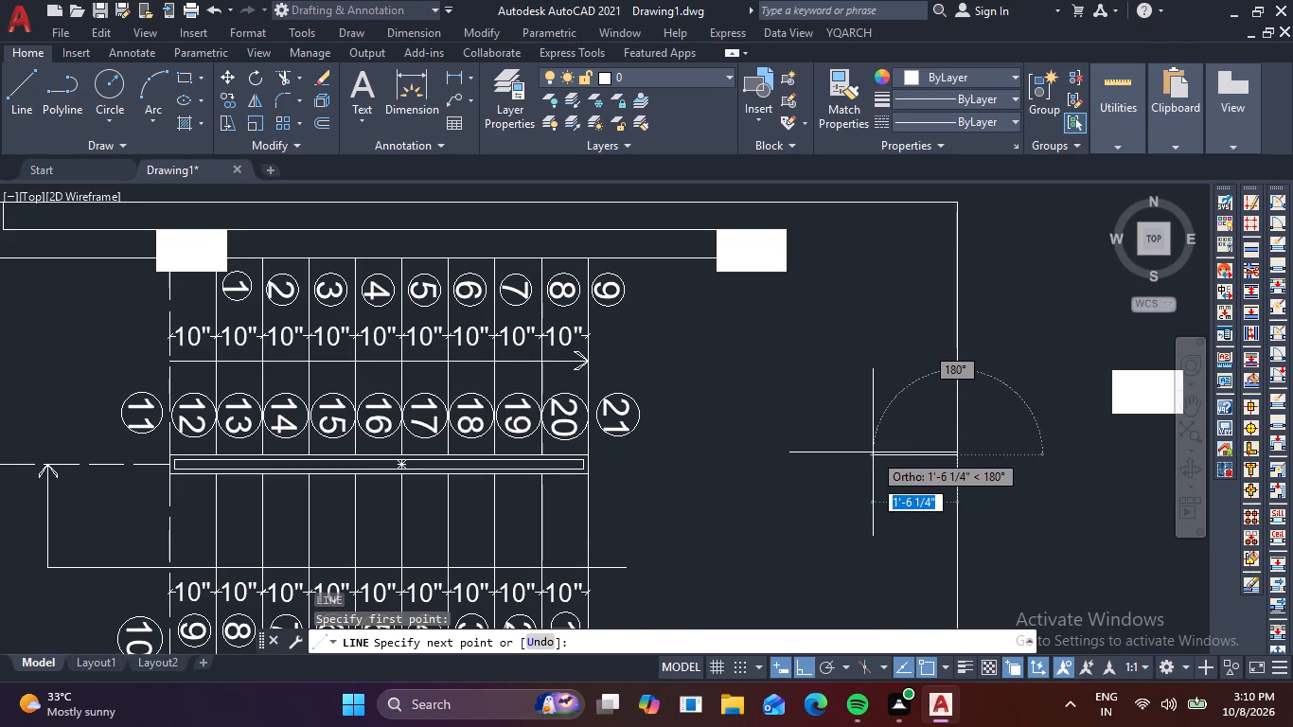
click(873, 452)
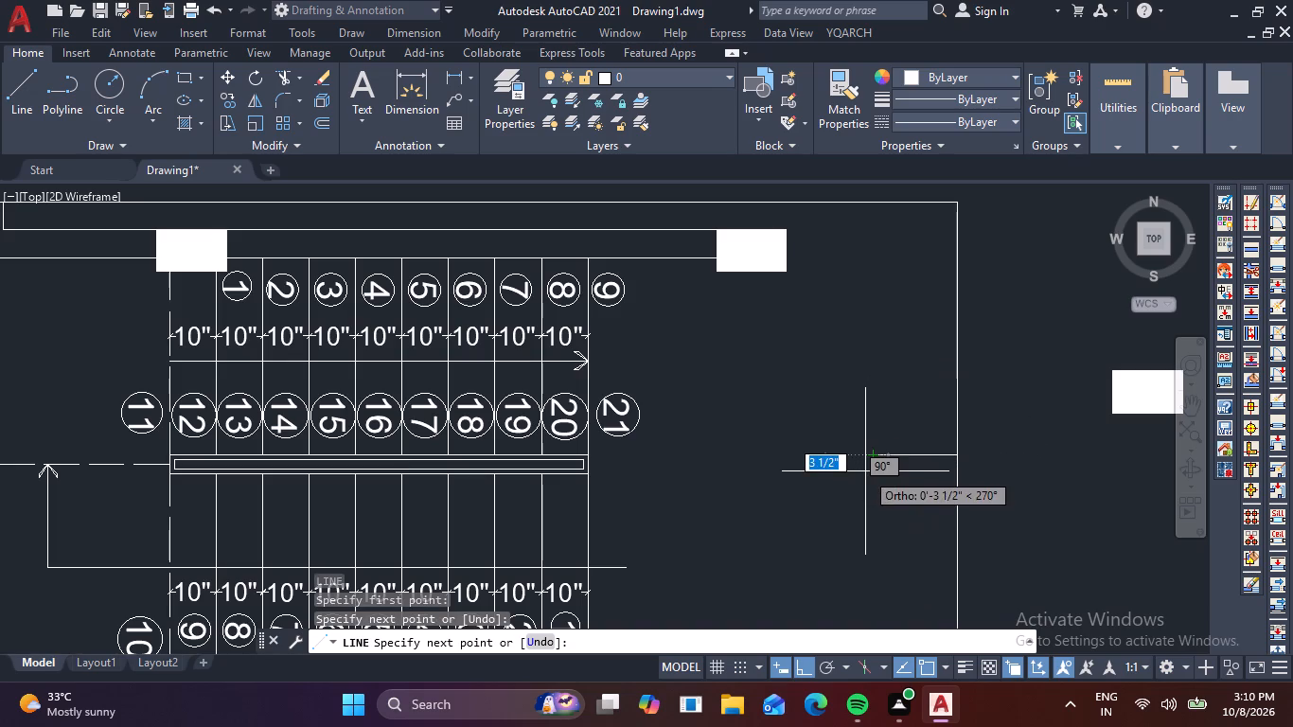
key(Escape)
key(space)
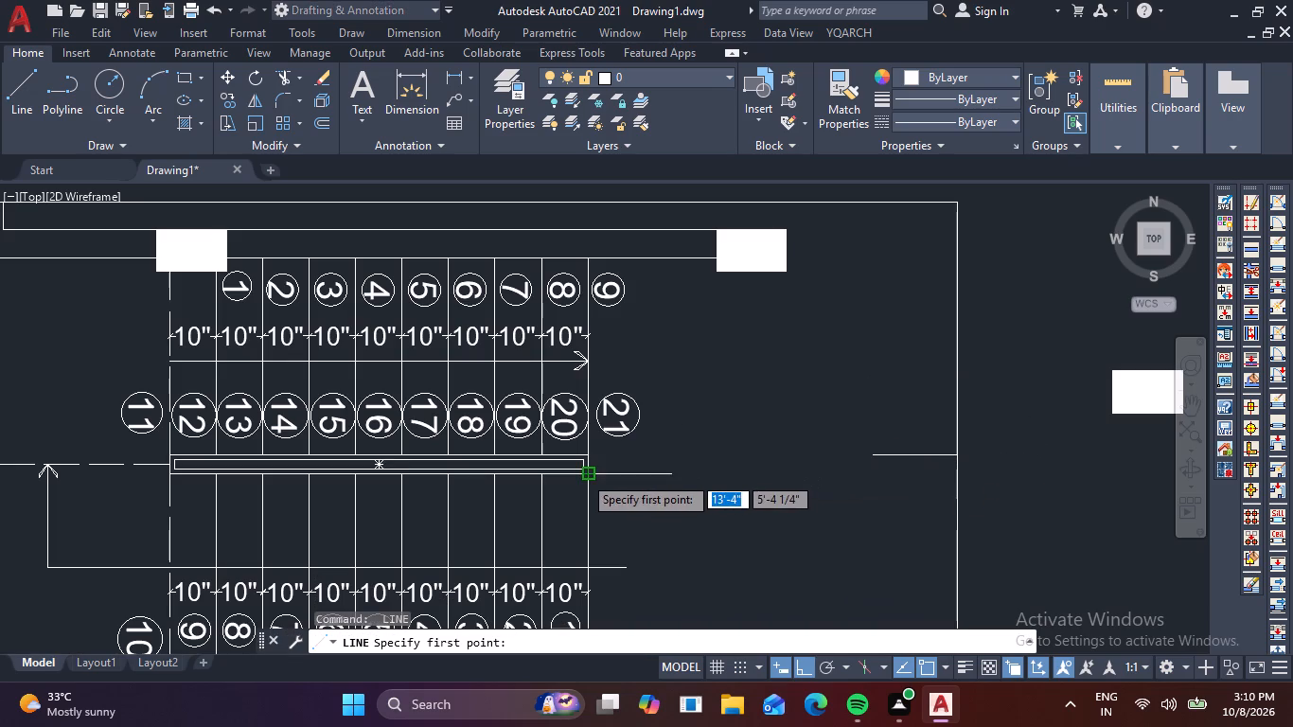
click(956, 473)
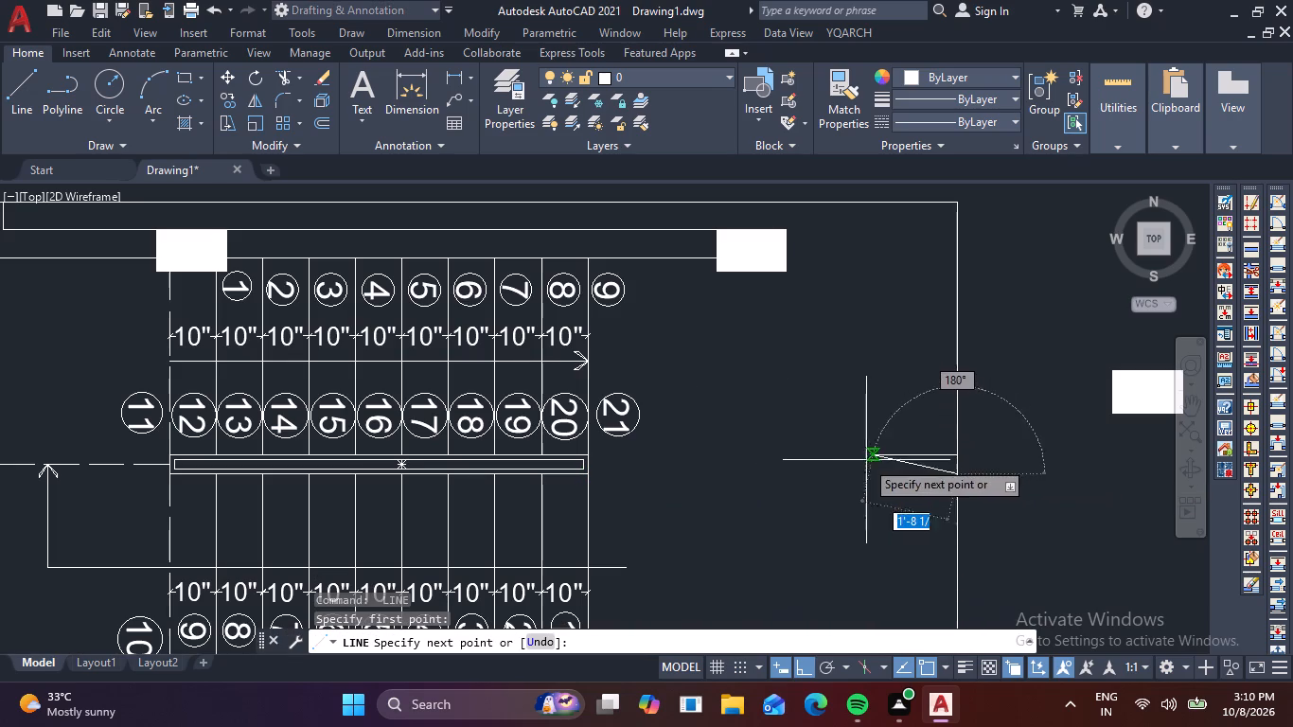
click(873, 474)
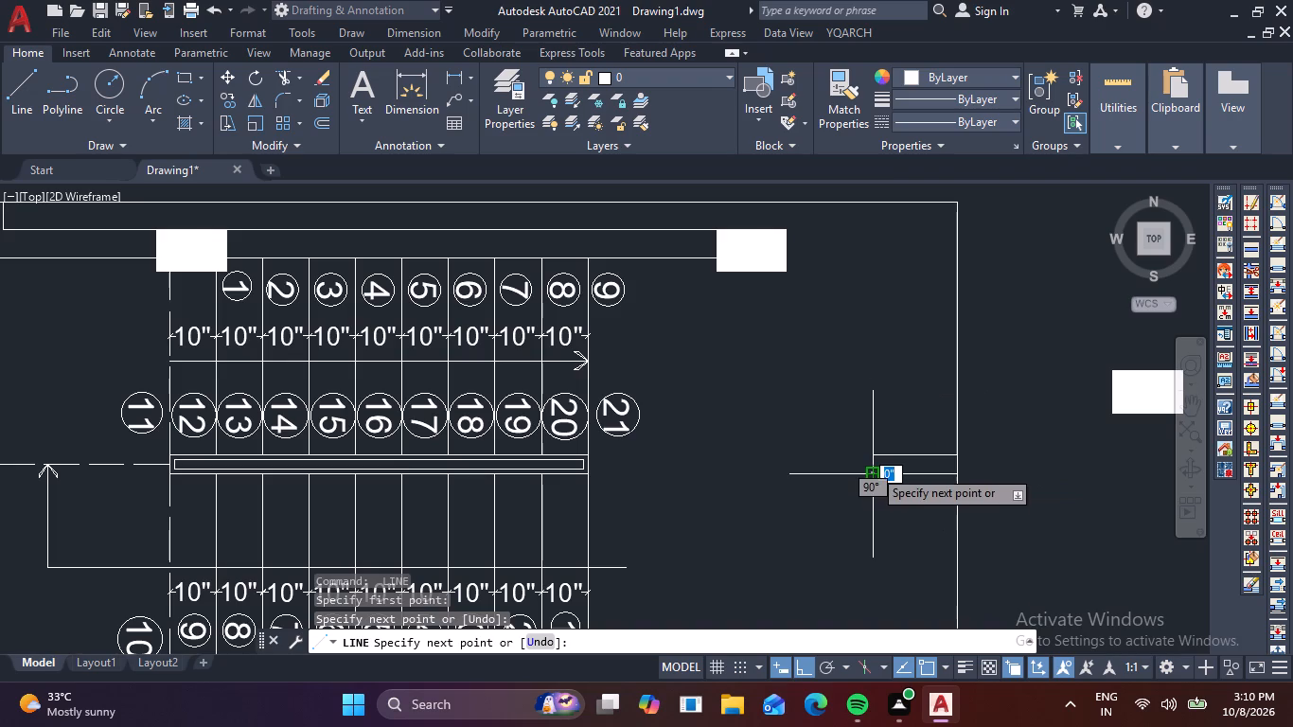
click(872, 457)
key(Escape)
Draw a dashed ACAD-linetype cutting line with a 1'-4" vertical leg beyond the outer rectangle and a 23'-2" horizontal run across the lower flight.
scroll(964, 466, down, 2)
middle_drag(1065, 489, 983, 446)
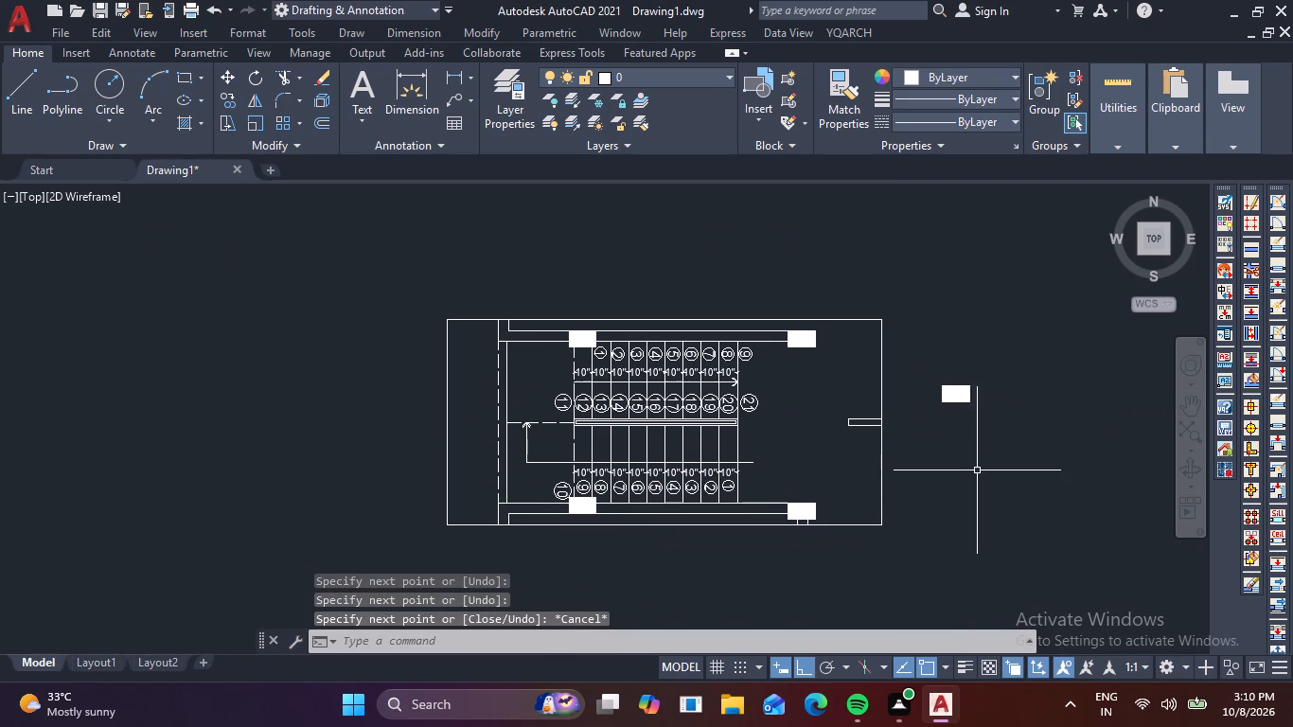
key(l)
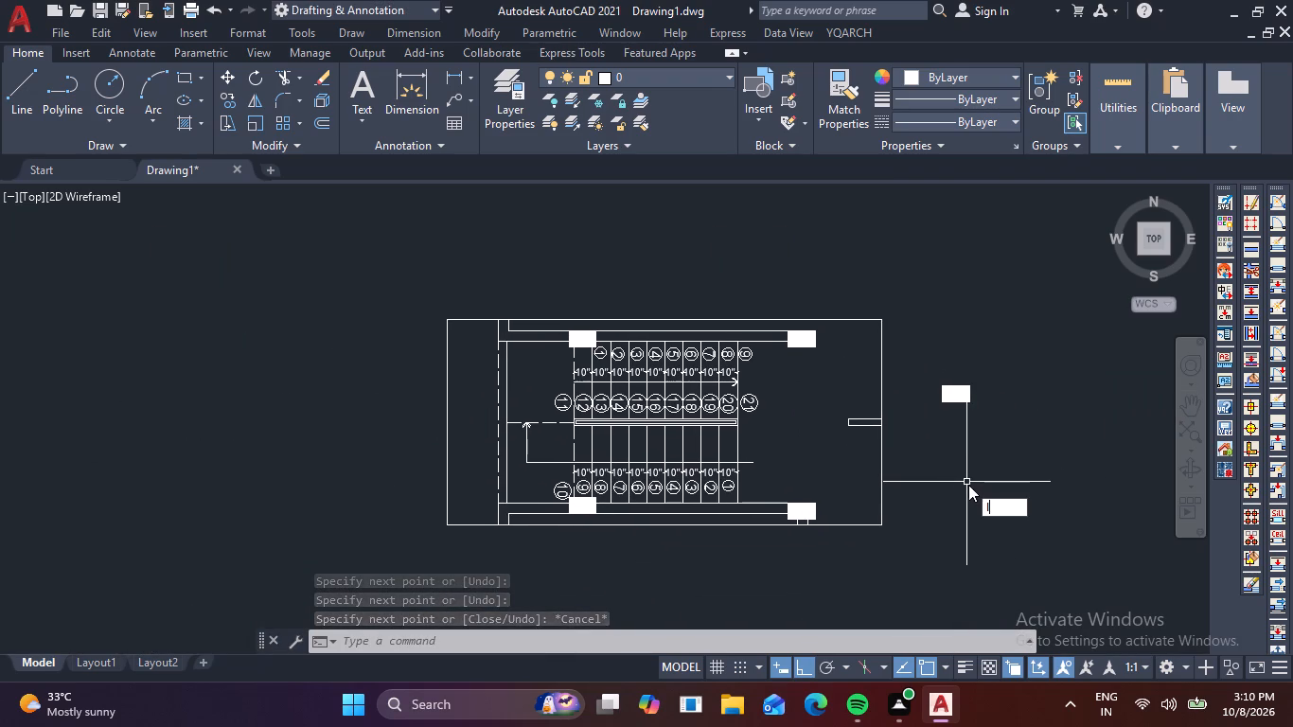
key(space)
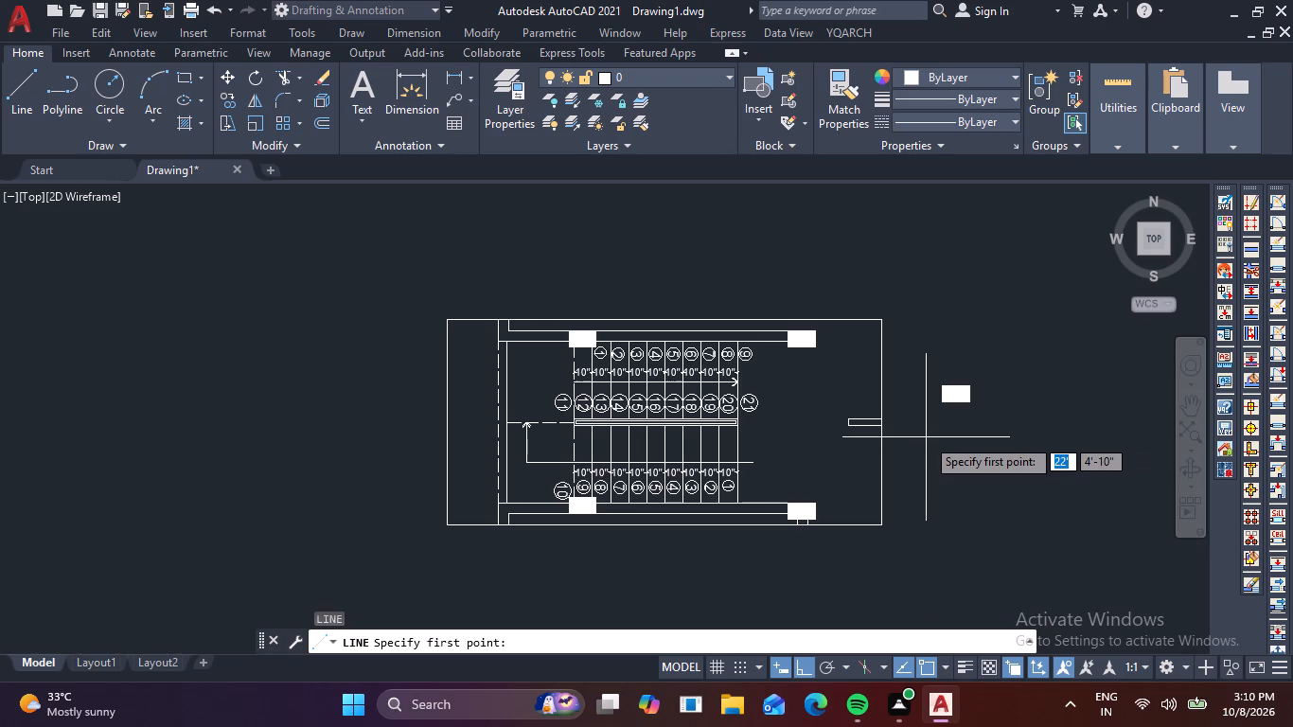
click(1014, 127)
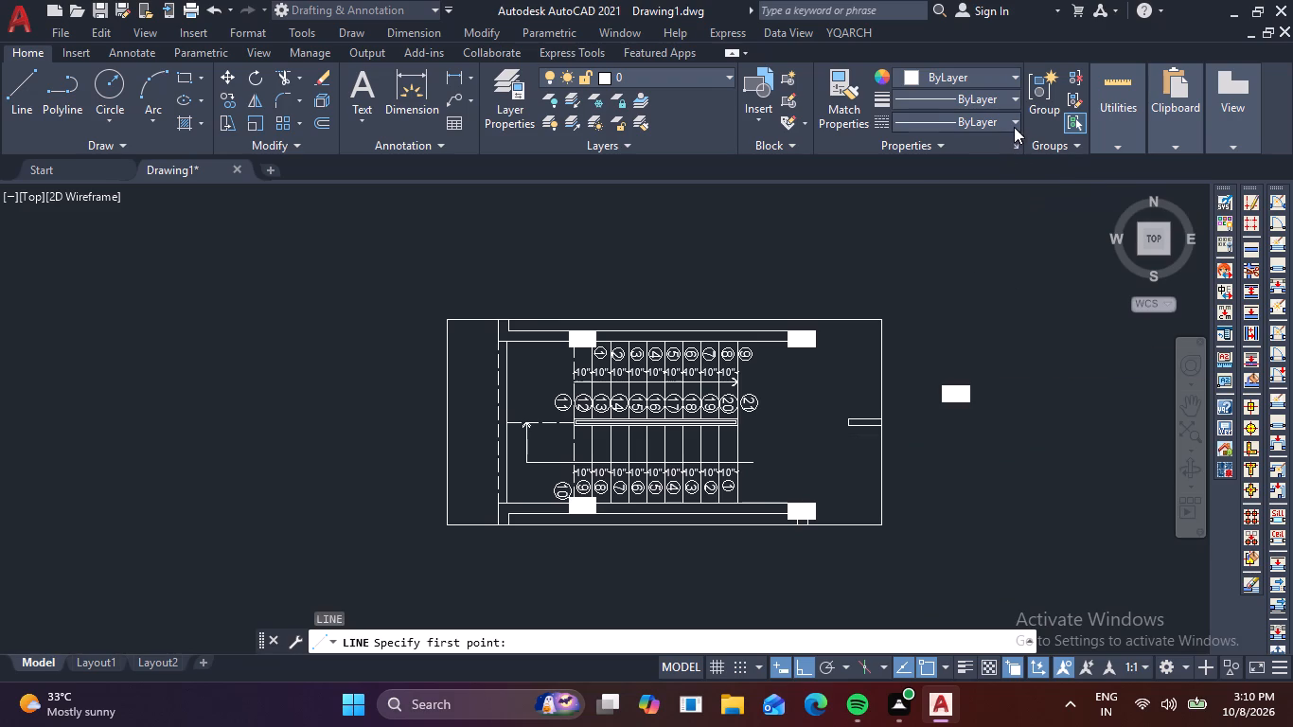
click(994, 196)
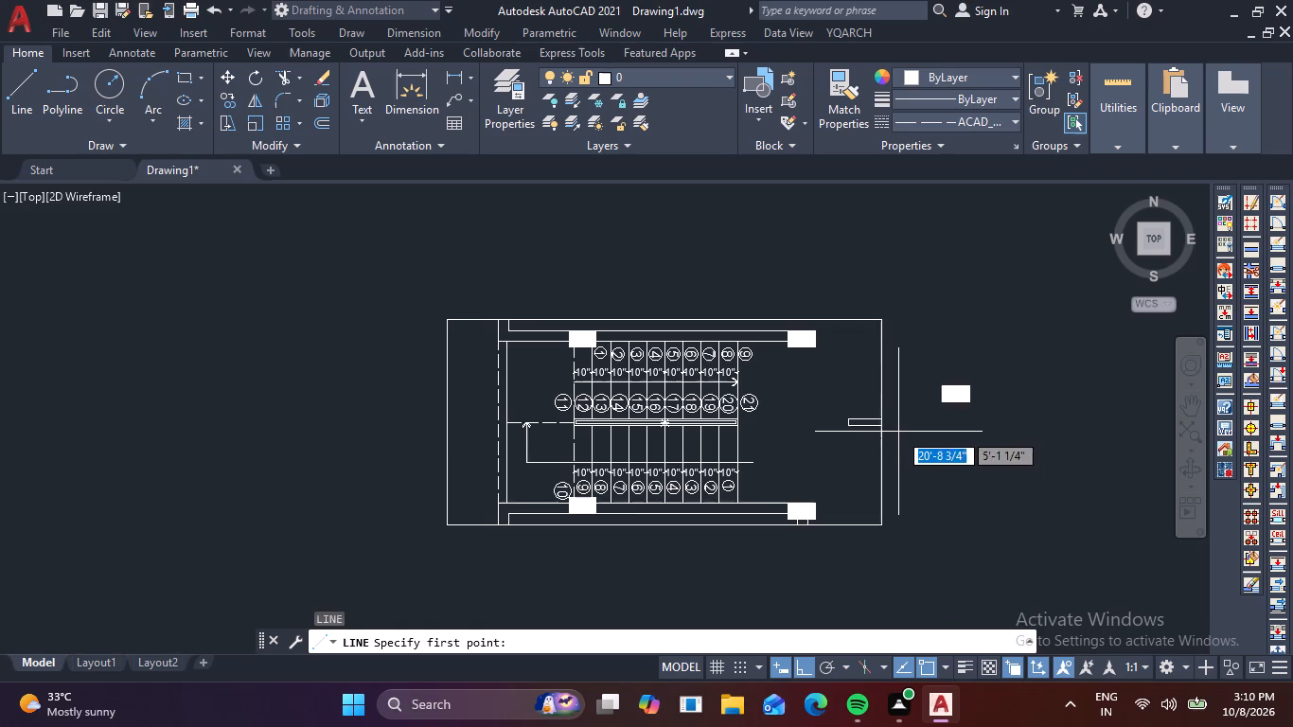
click(911, 430)
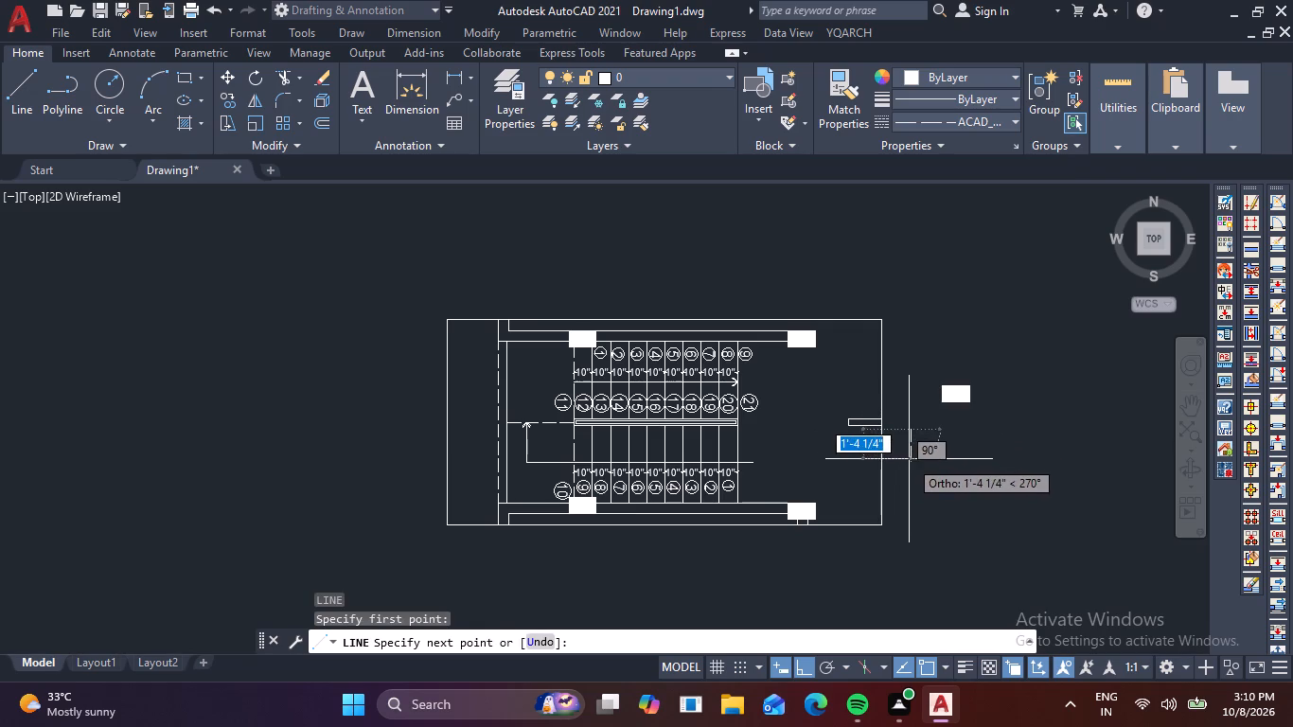
click(909, 459)
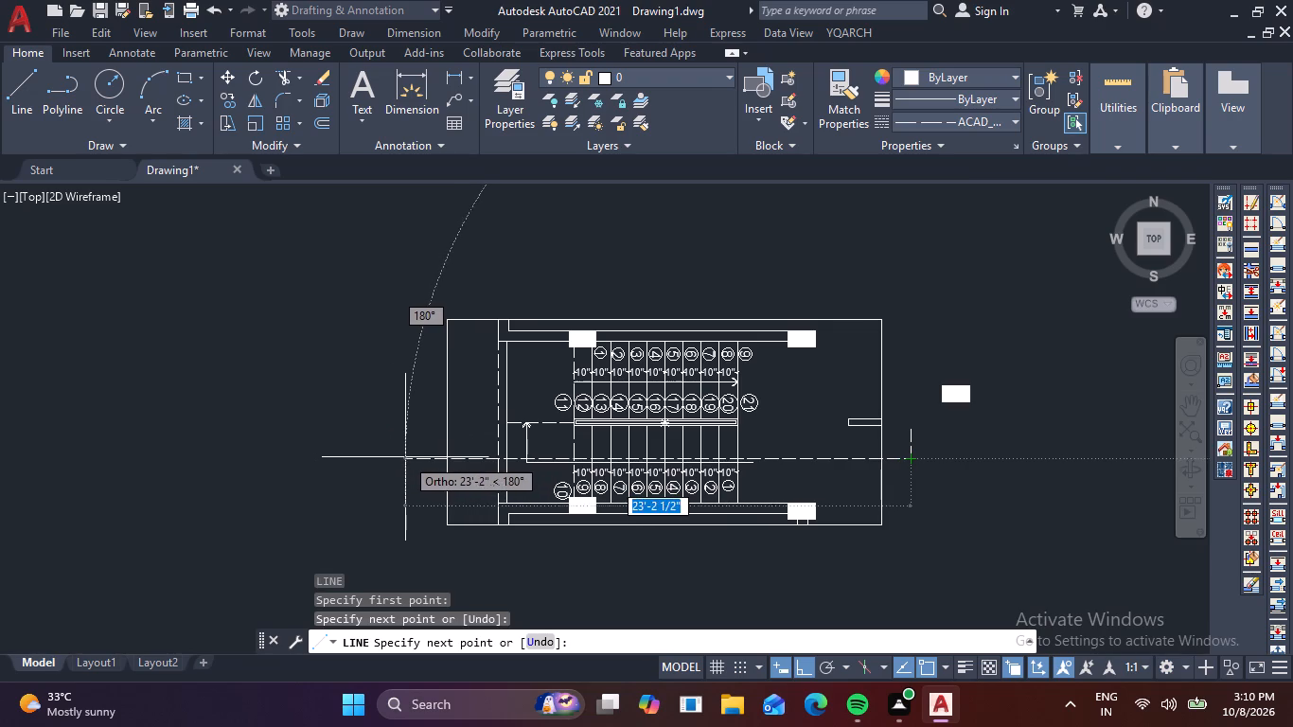
click(404, 457)
key(Escape)
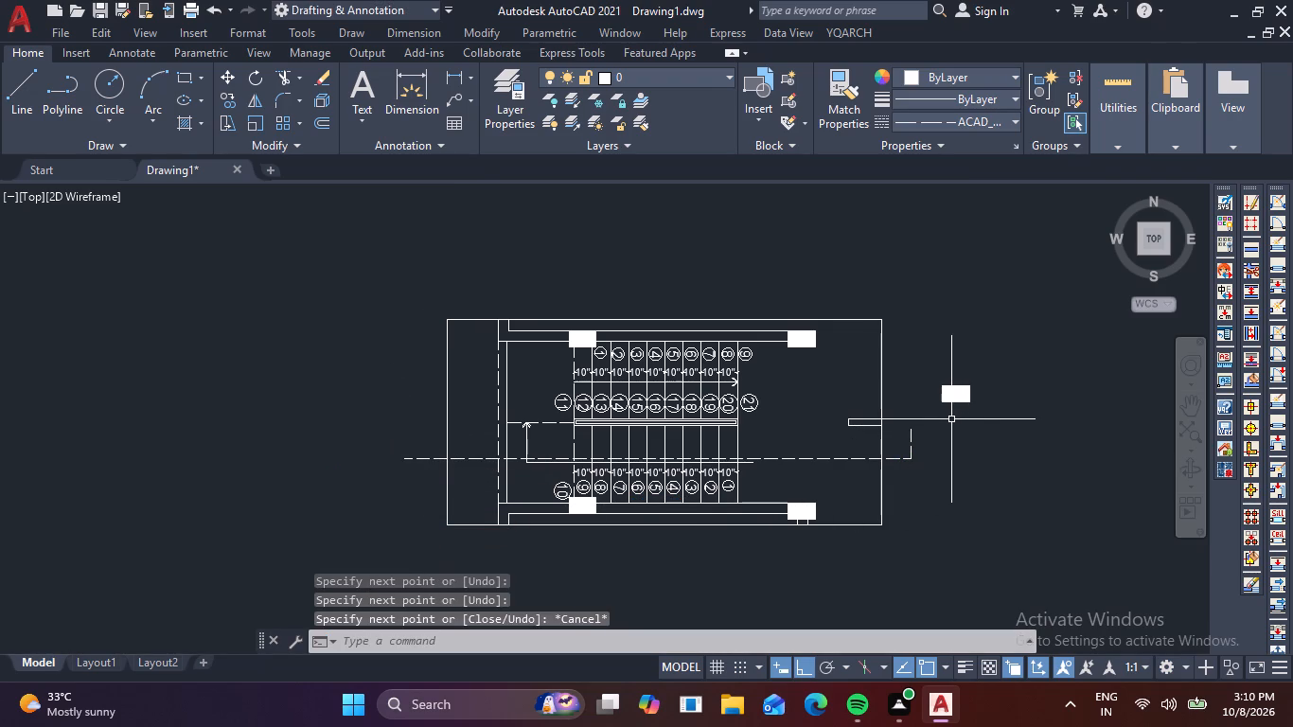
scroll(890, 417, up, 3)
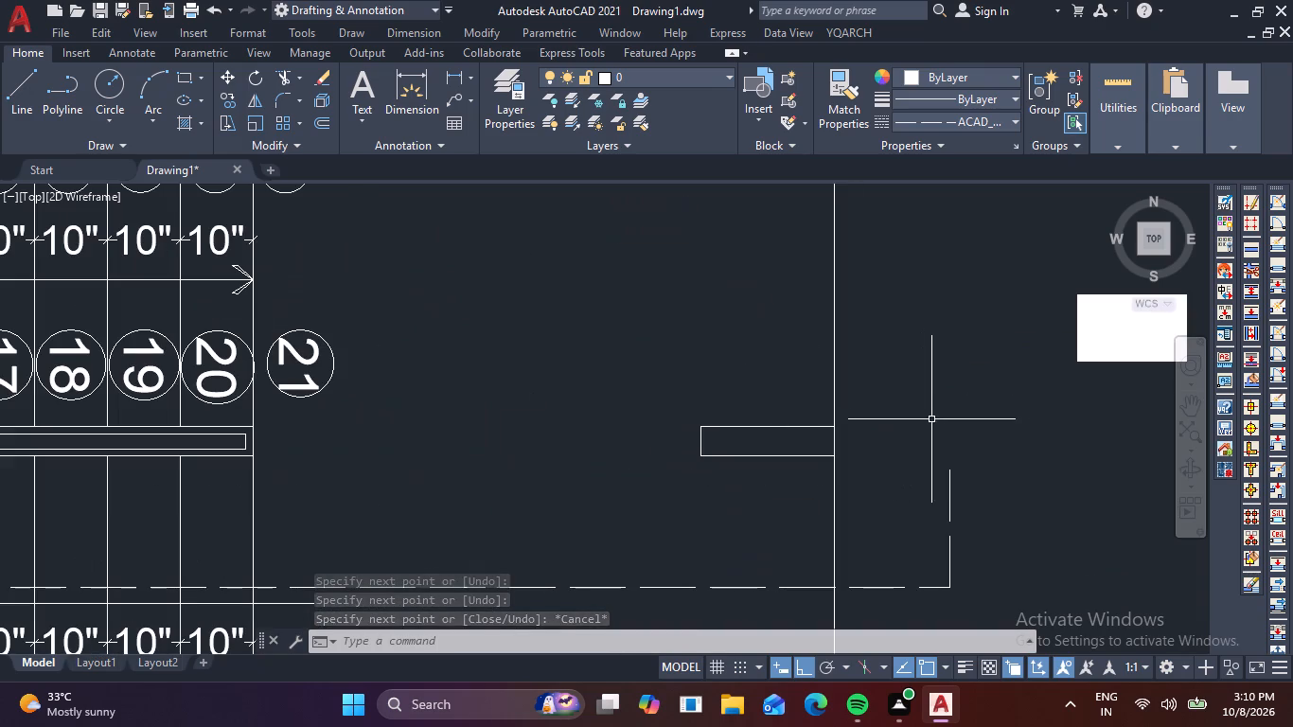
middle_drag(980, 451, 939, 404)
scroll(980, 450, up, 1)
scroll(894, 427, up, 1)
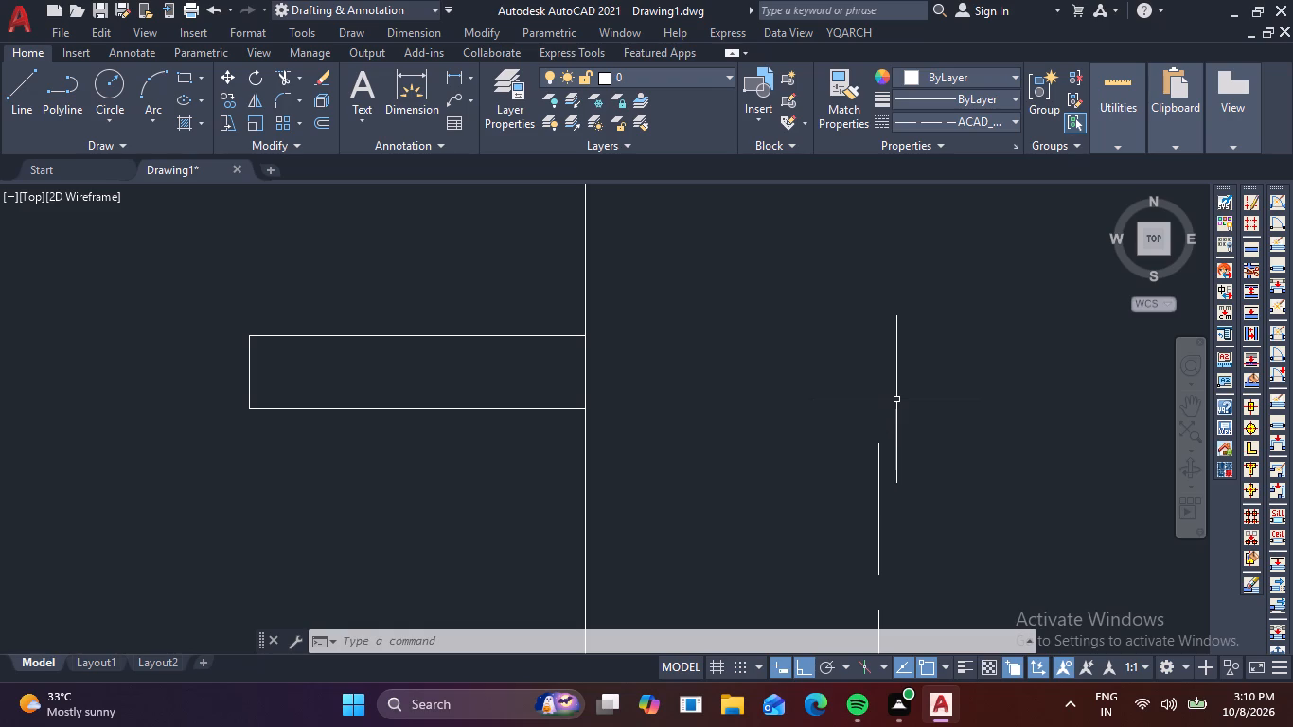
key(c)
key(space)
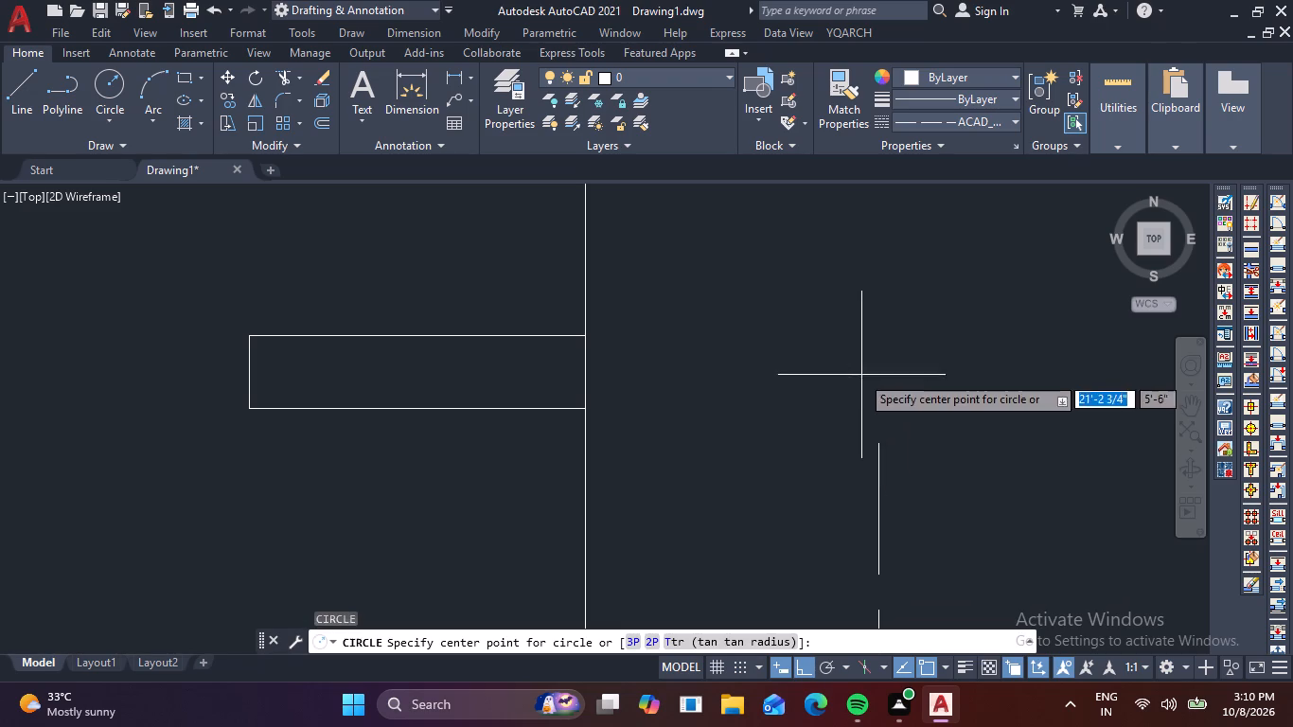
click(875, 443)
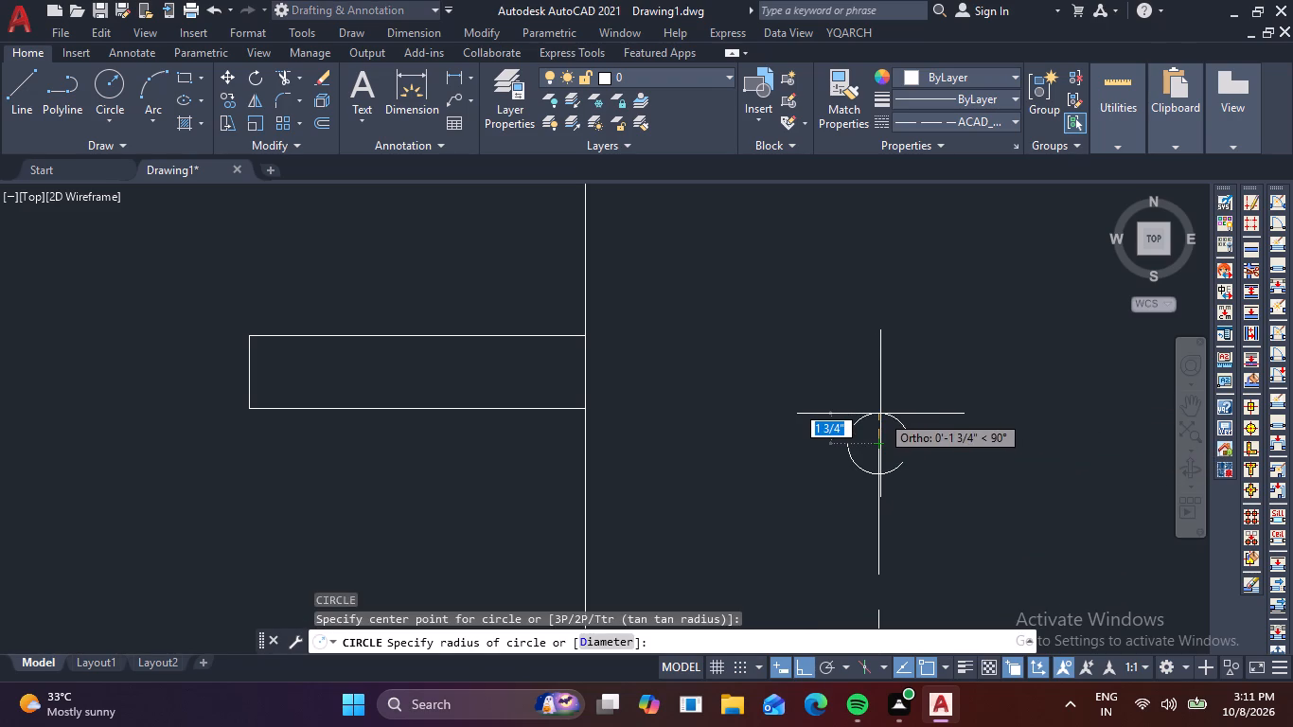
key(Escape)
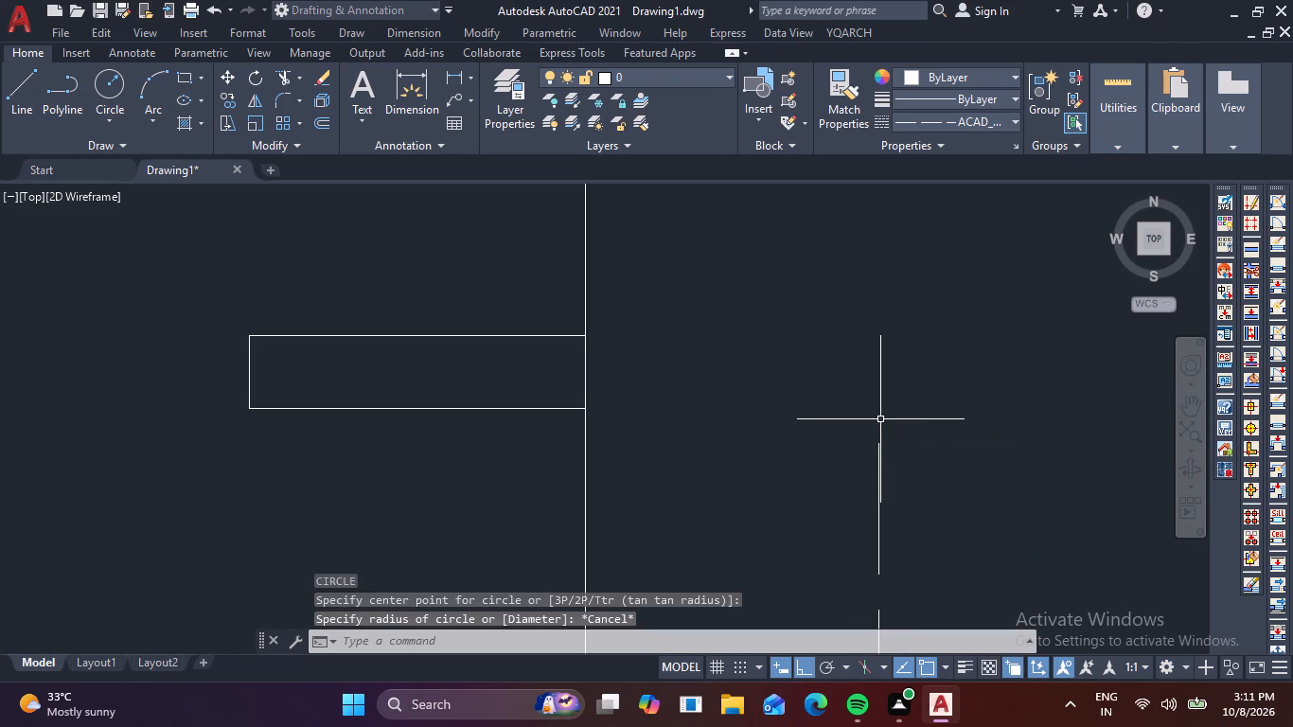
Draw a circle of about 3" radius with ByLayer linetype, centred on the upper end of the cutting line's vertical leg.
click(1015, 123)
click(981, 143)
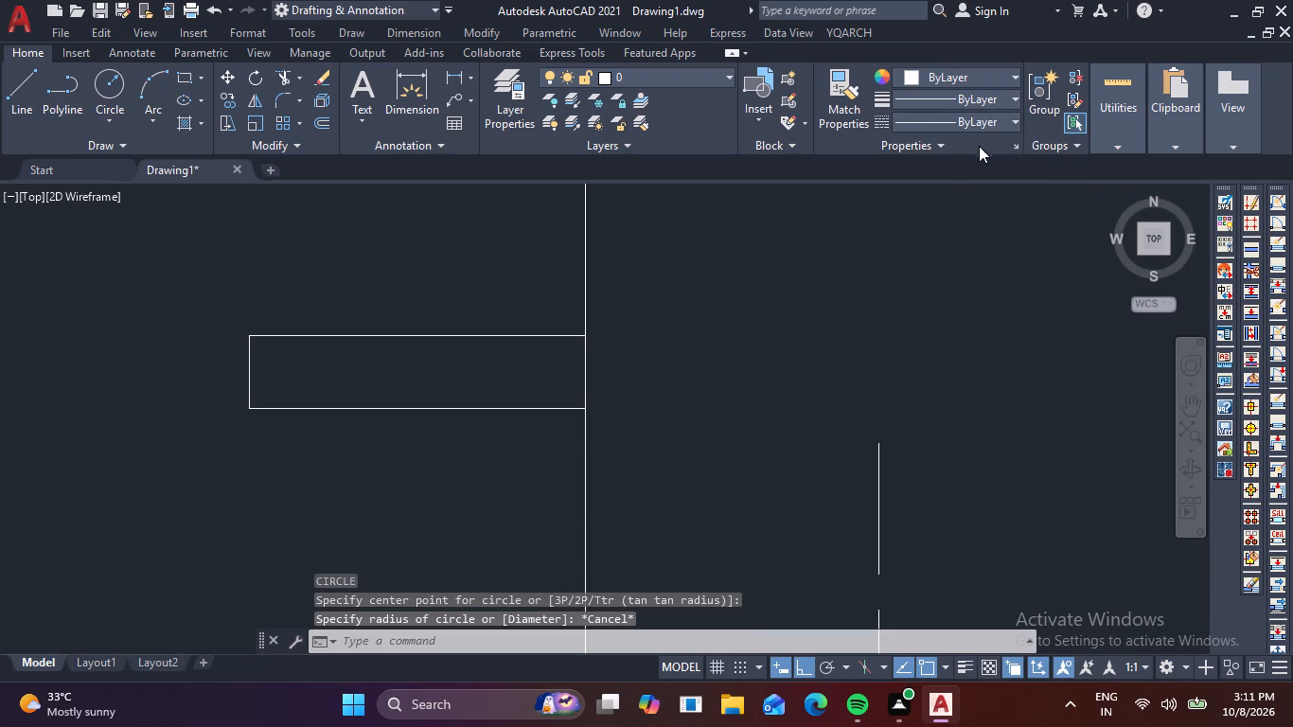
key(c)
key(space)
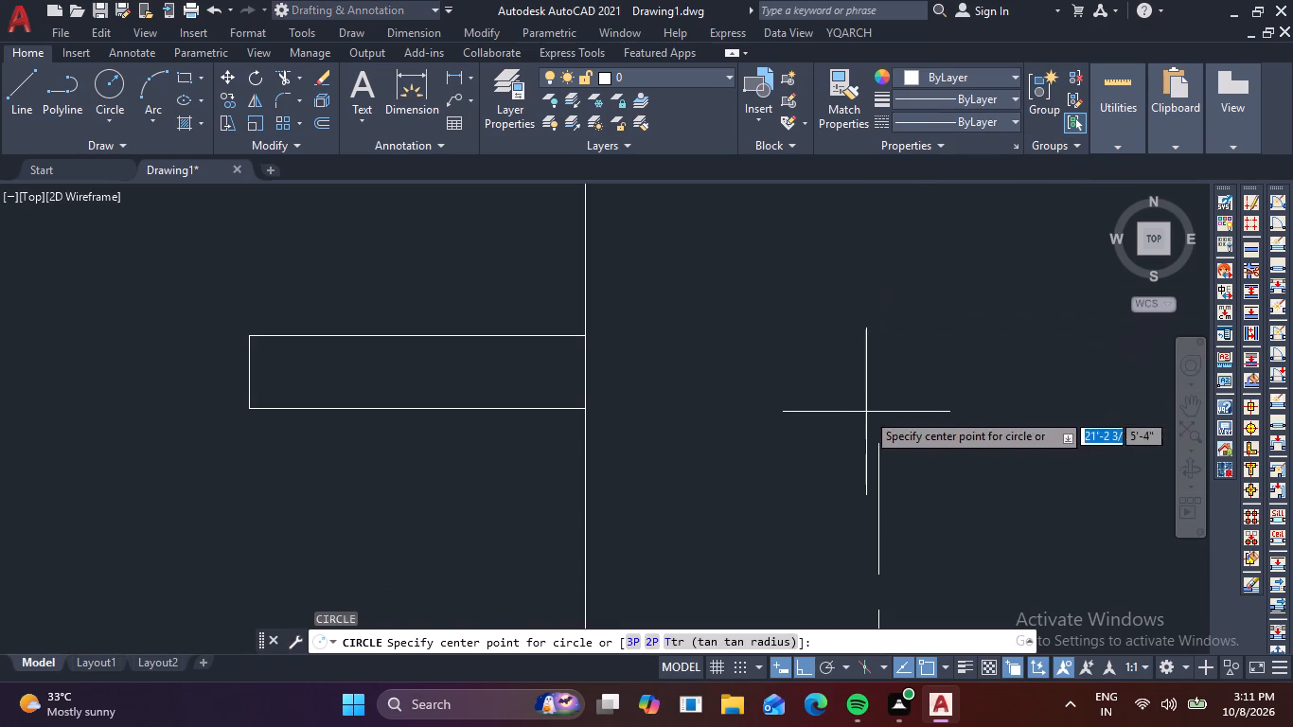
click(875, 443)
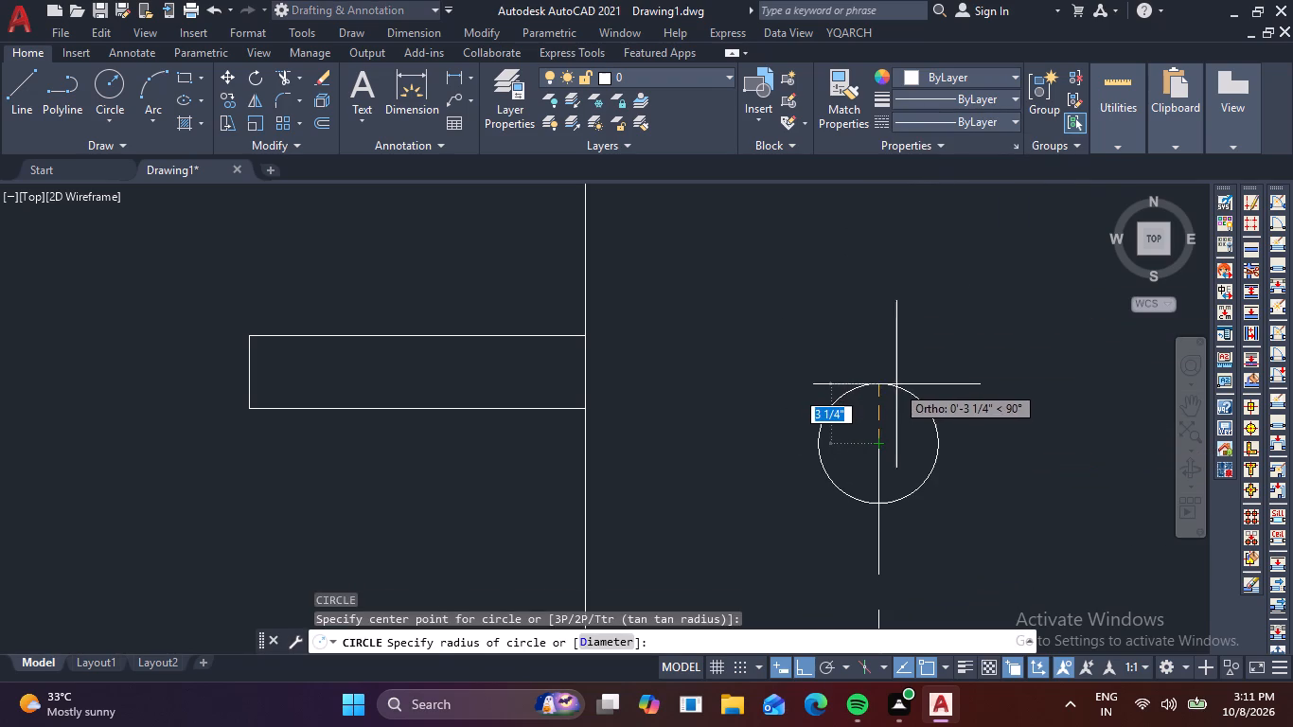
click(889, 393)
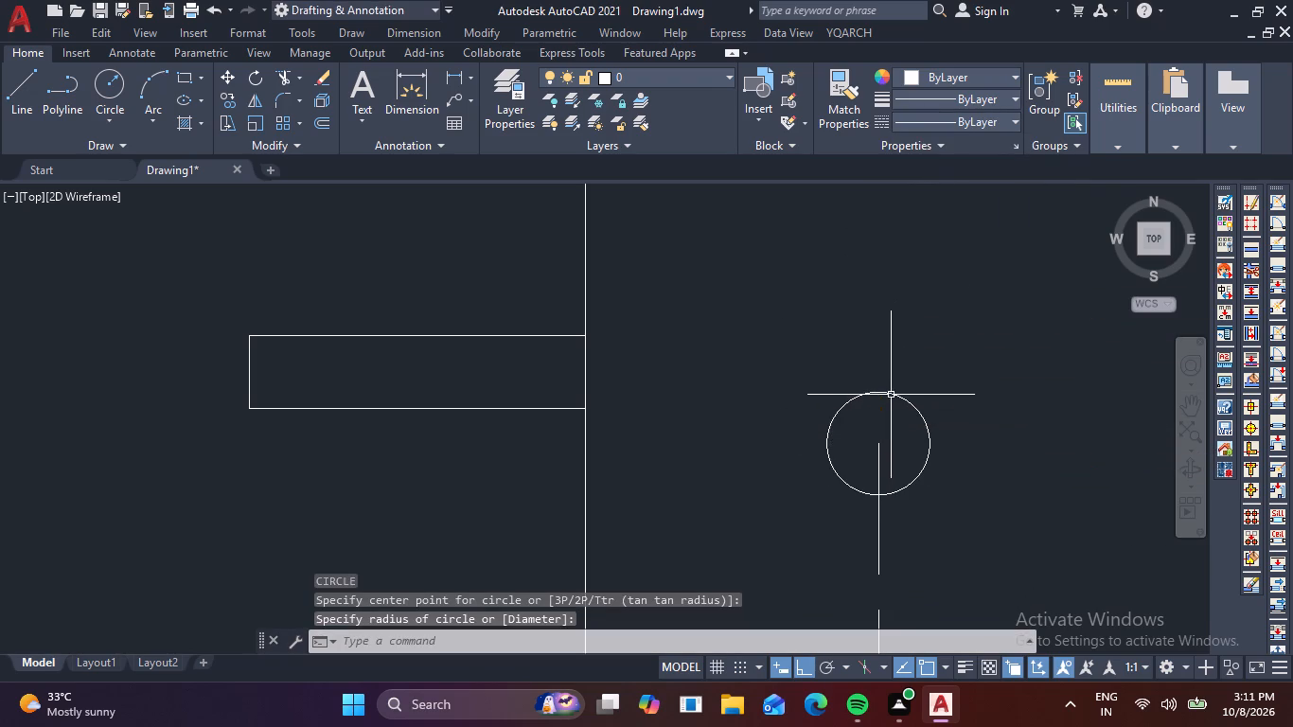
Select the circle at the upper end of the cutting line's vertical leg.
click(915, 475)
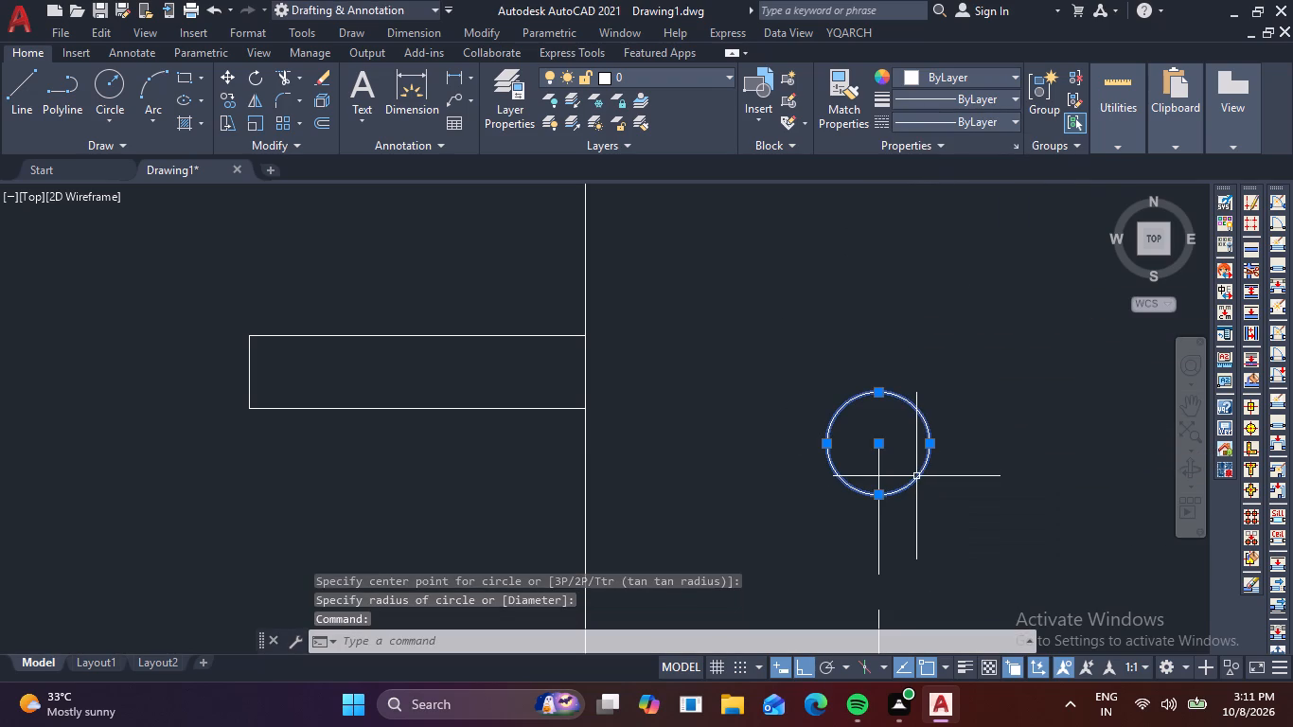
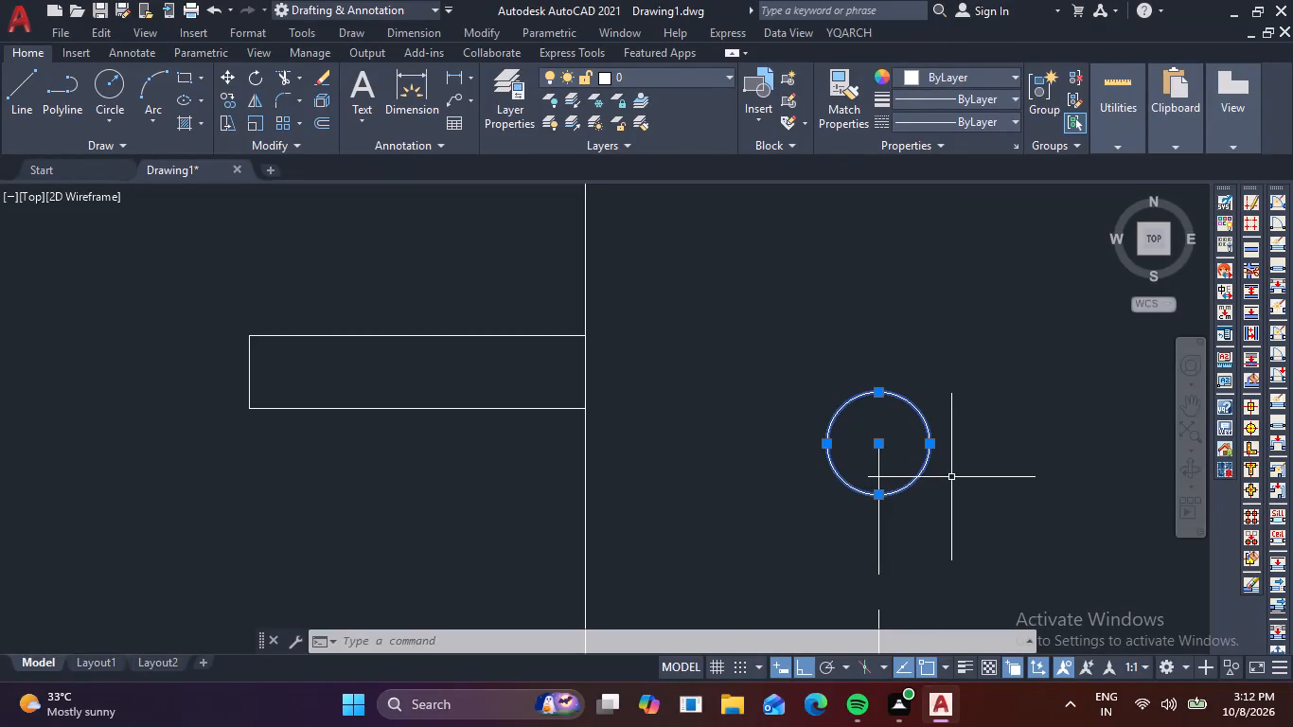
Move the selected circle up so its bottom quadrant sits on the upper end of the cutting line's vertical leg.
key(m)
key(space)
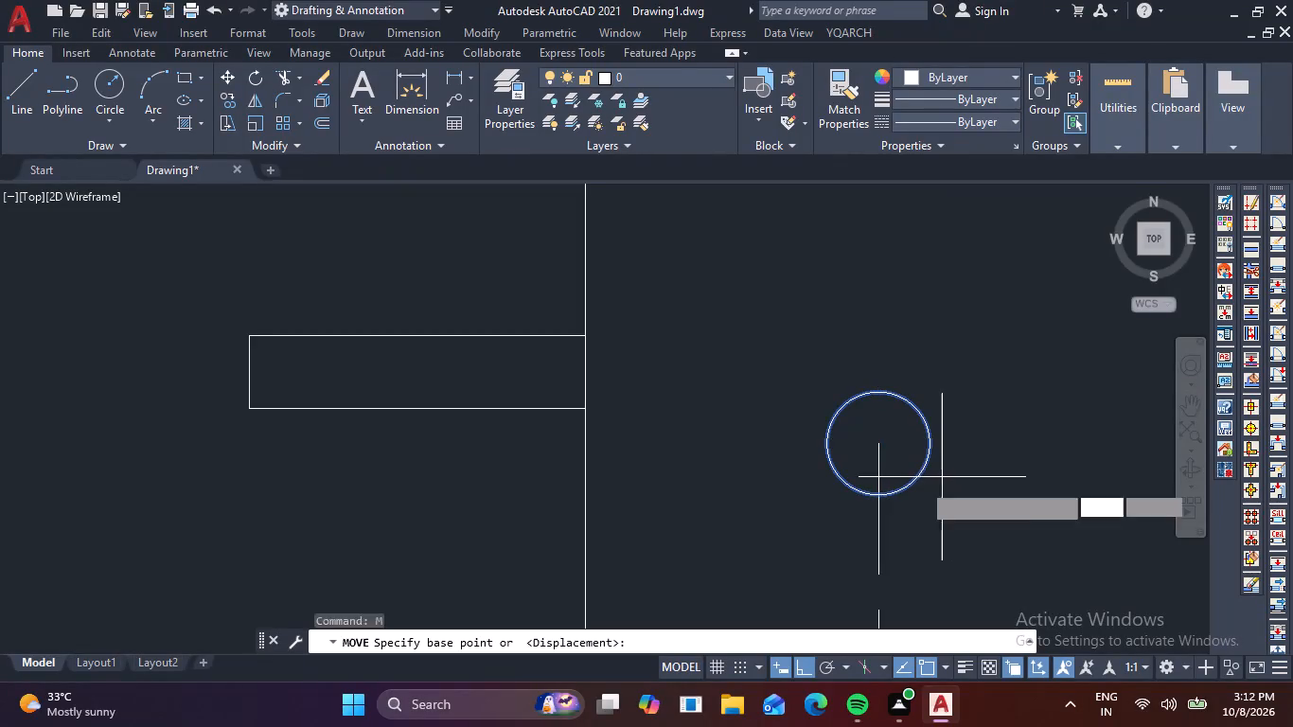
click(882, 496)
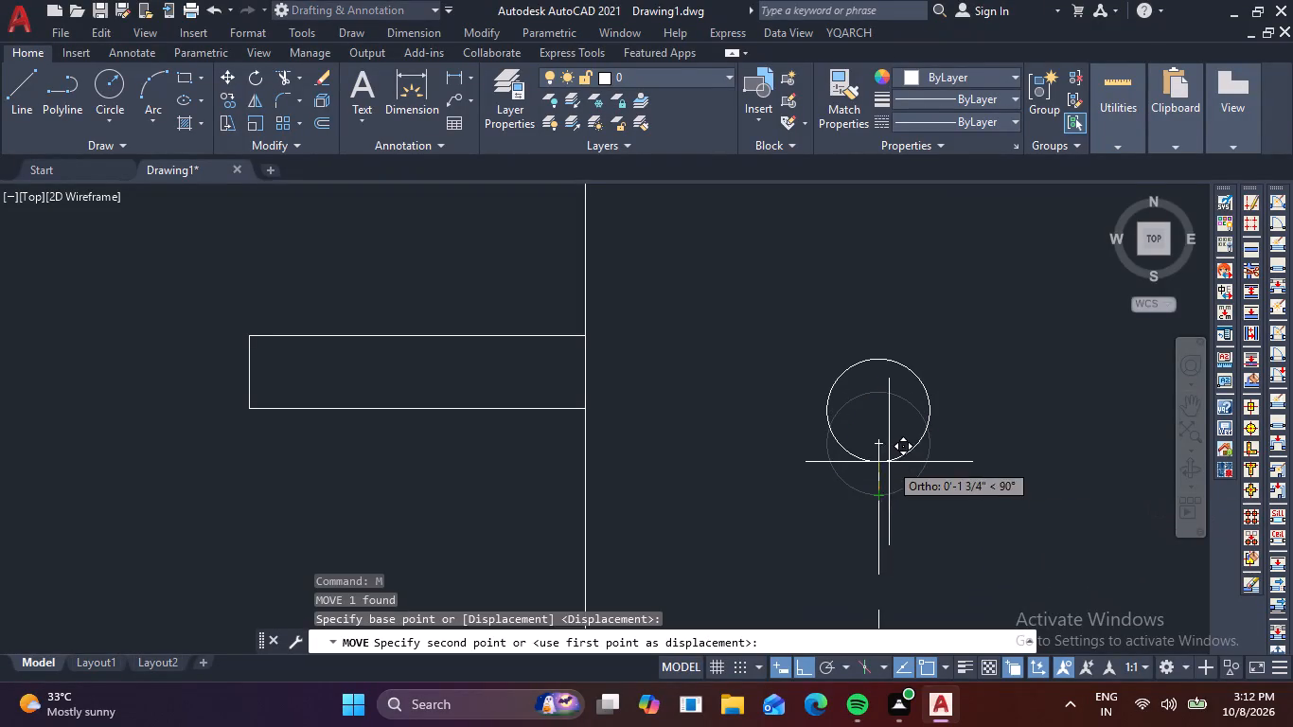
click(879, 450)
scroll(1025, 447, down, 1)
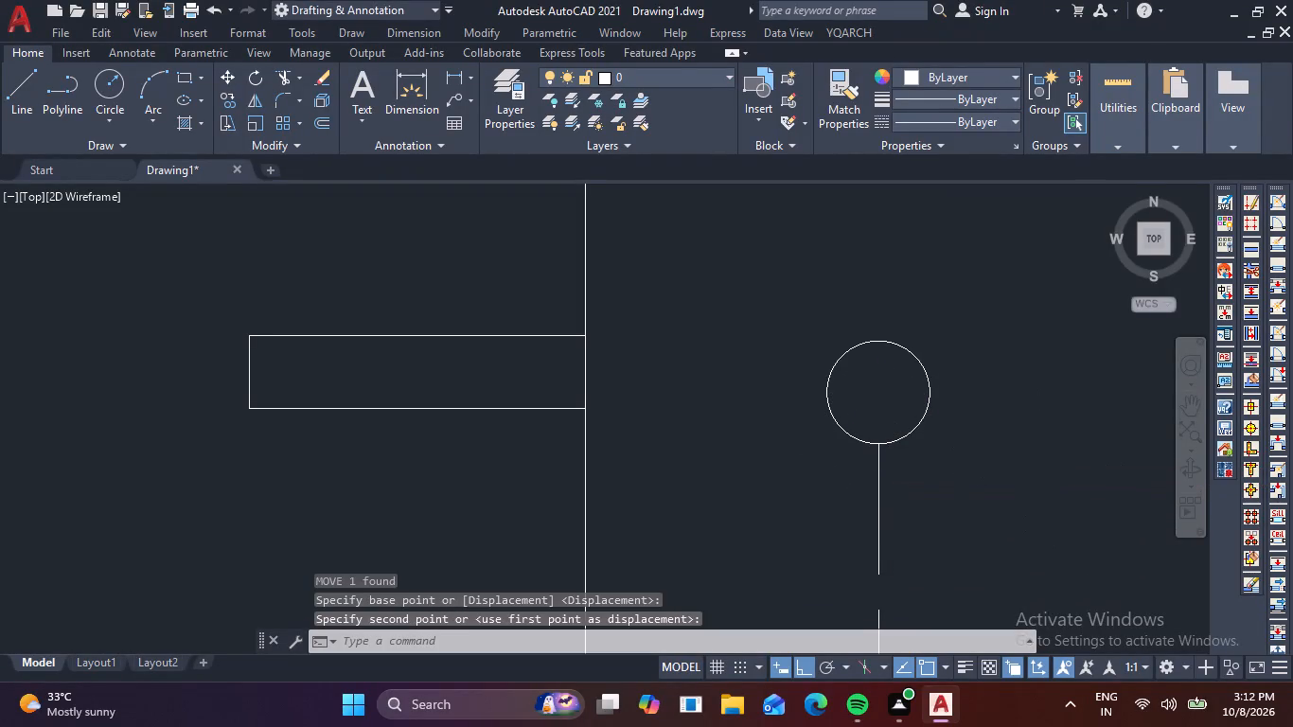
Add the multiline text J with a 9" text height at the cutting line's end circle.
scroll(945, 413, up, 2)
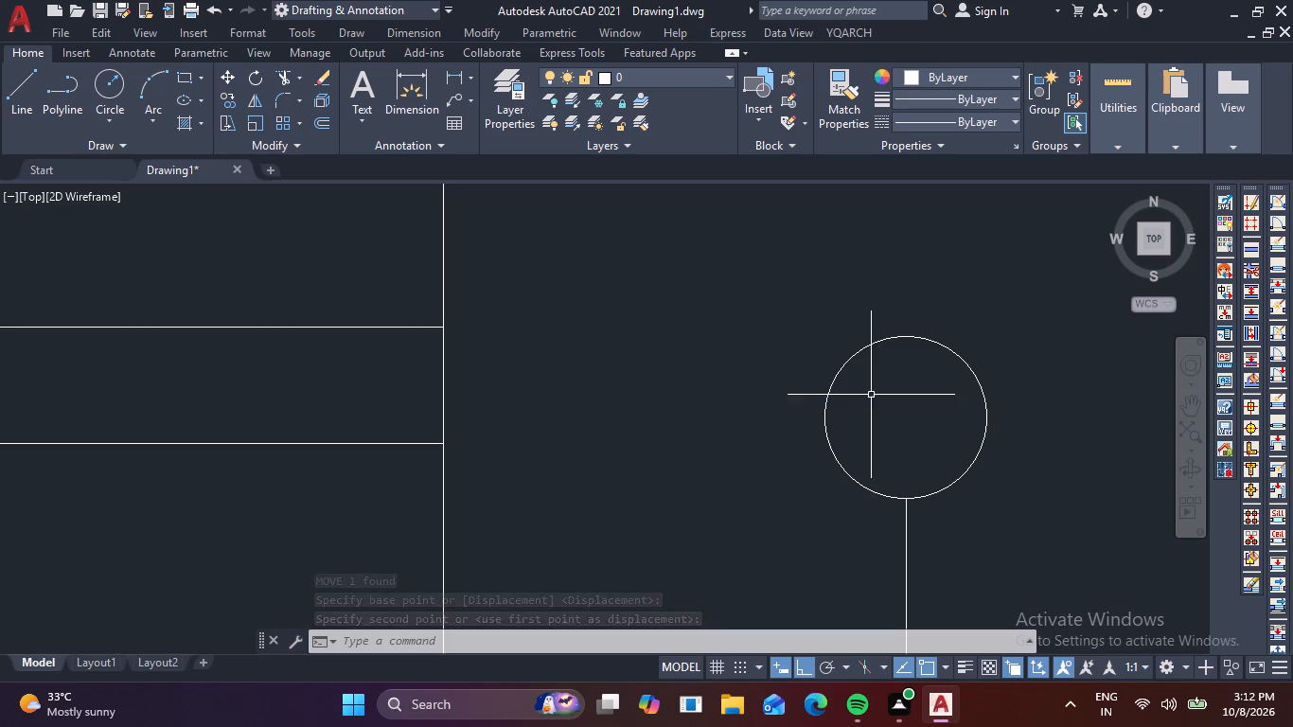
click(353, 85)
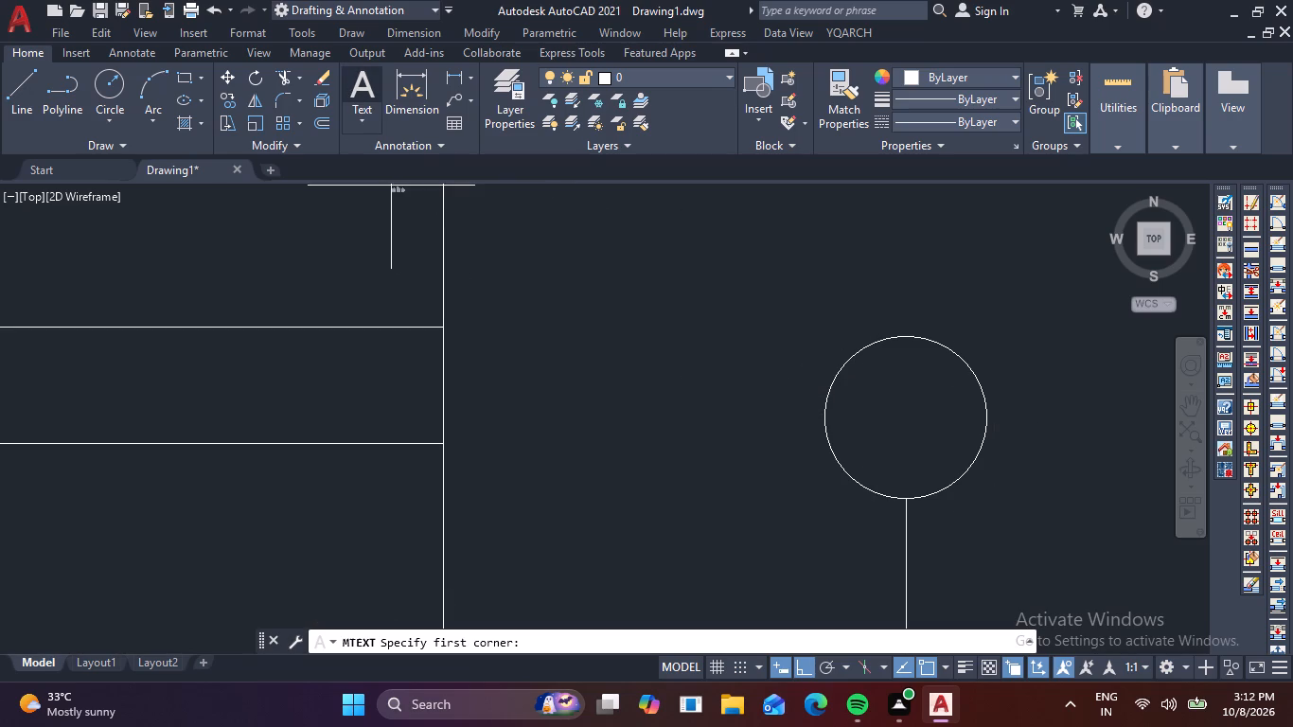
click(839, 367)
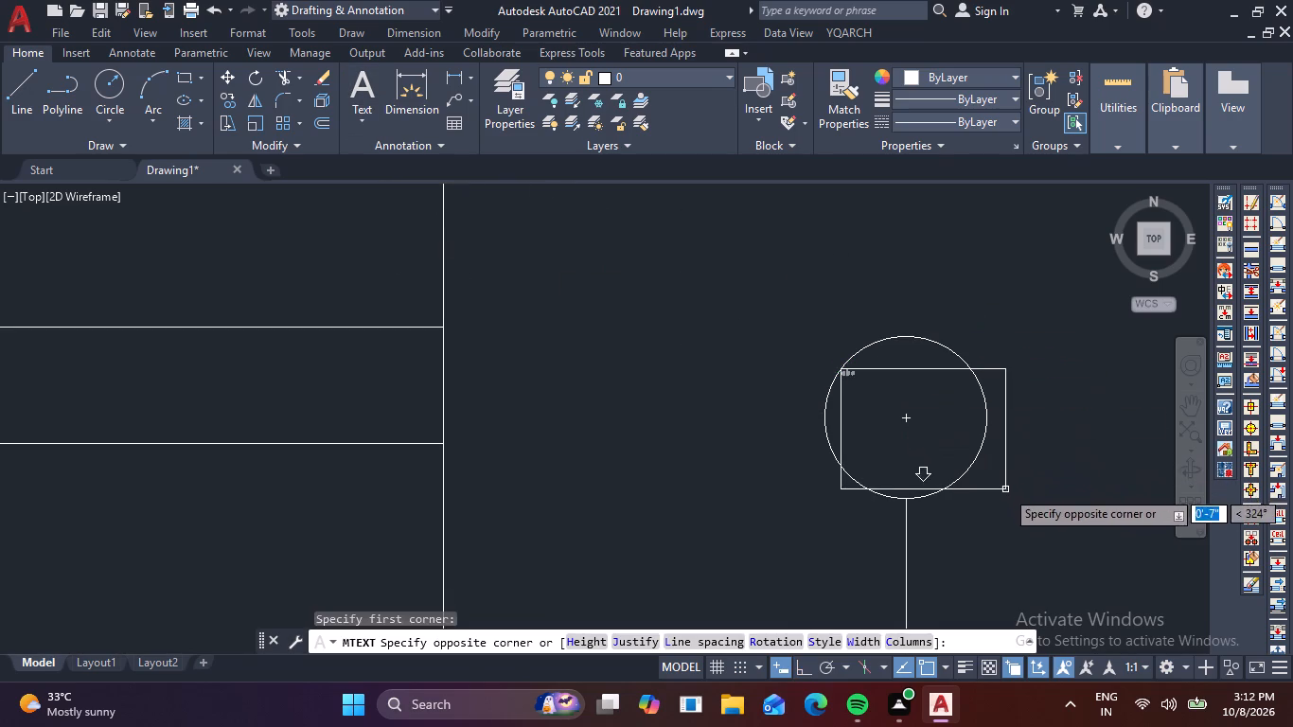
click(1005, 489)
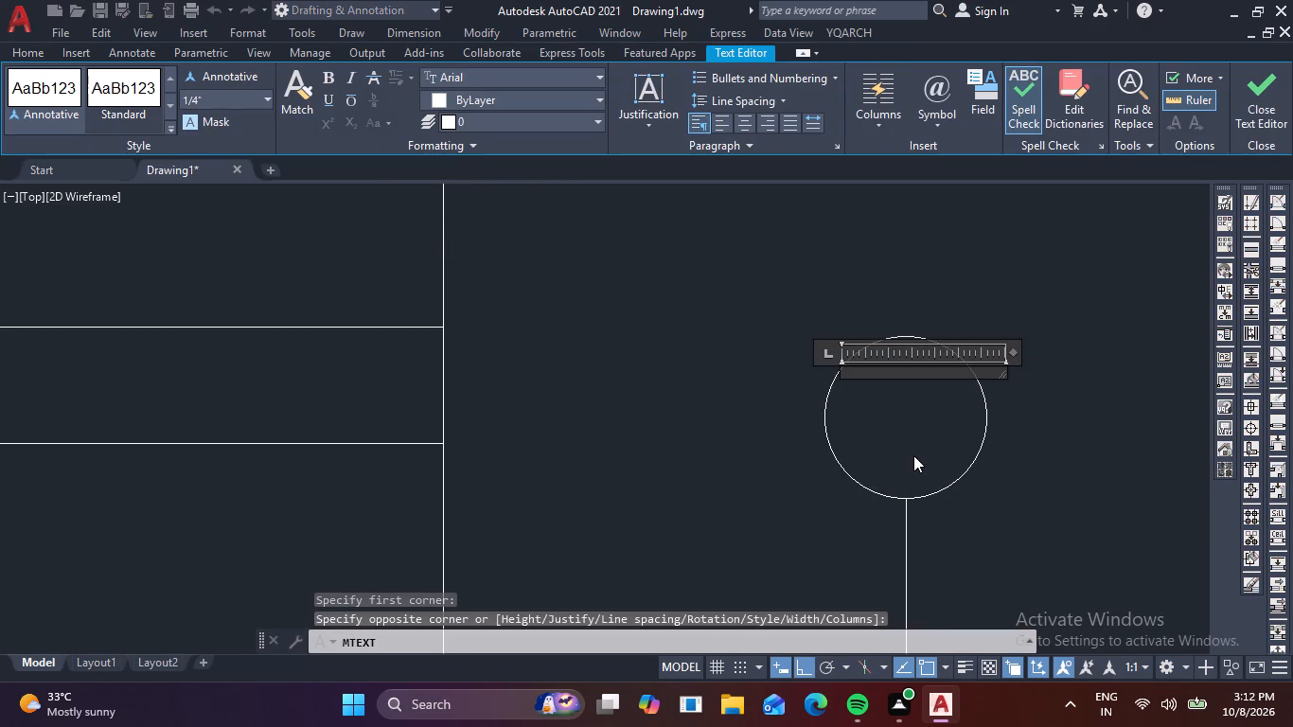
key(j)
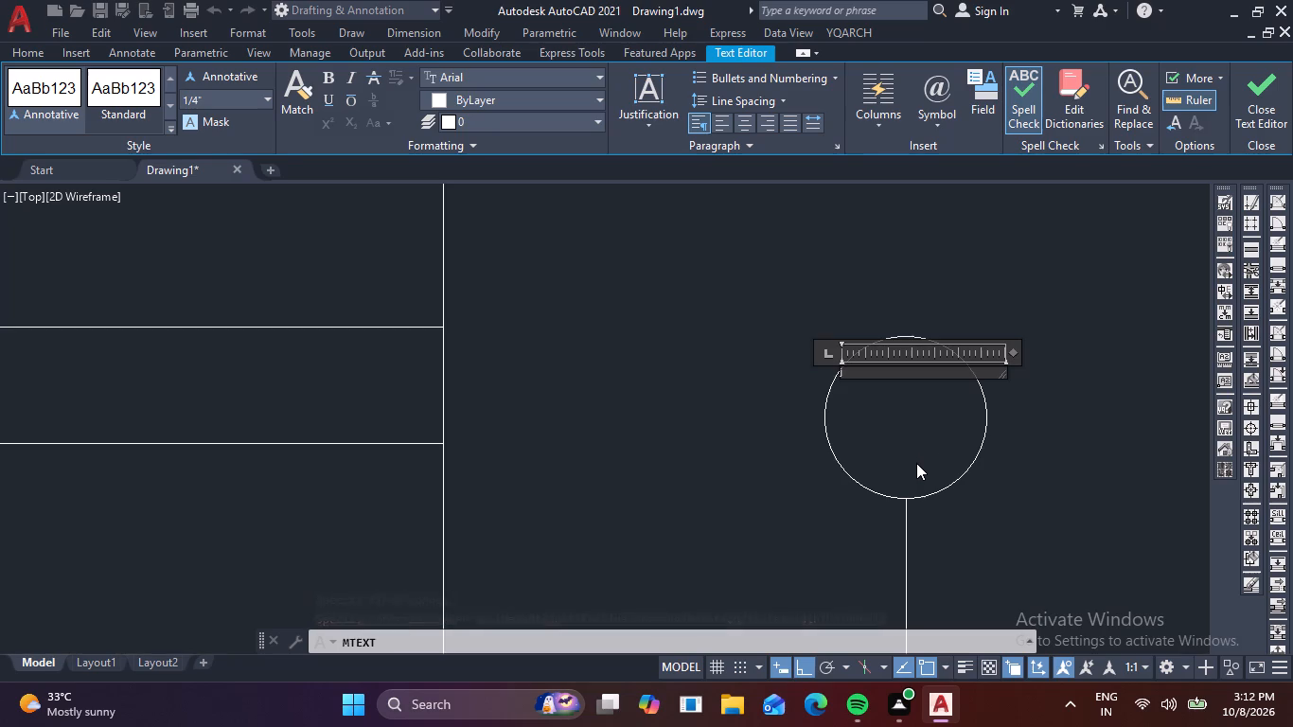
key(BackSpace)
key(j)
drag(876, 376, 775, 356)
drag(231, 96, 131, 103)
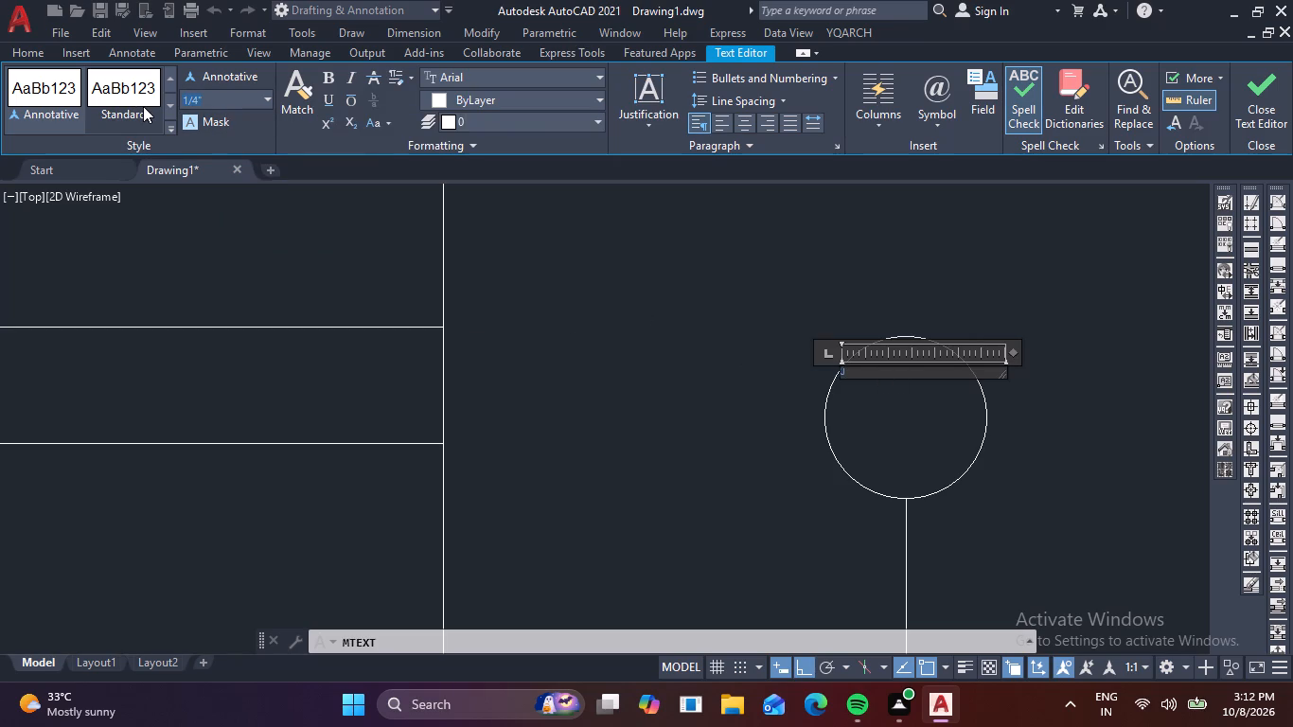
key(9)
key(shift+quotedbl)
key(Return)
click(573, 256)
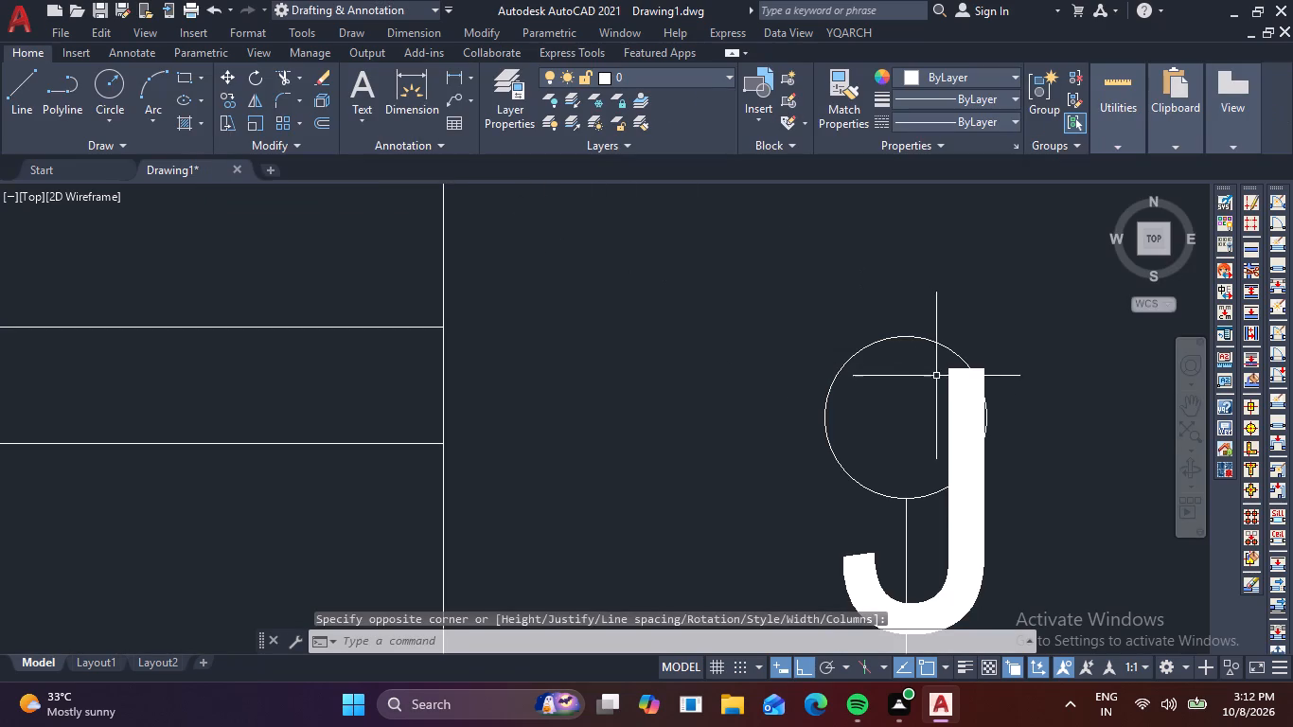
Scale the letter J down from a base point inside the circle until it is small enough to fit within it.
double_click(954, 406)
double_click(972, 410)
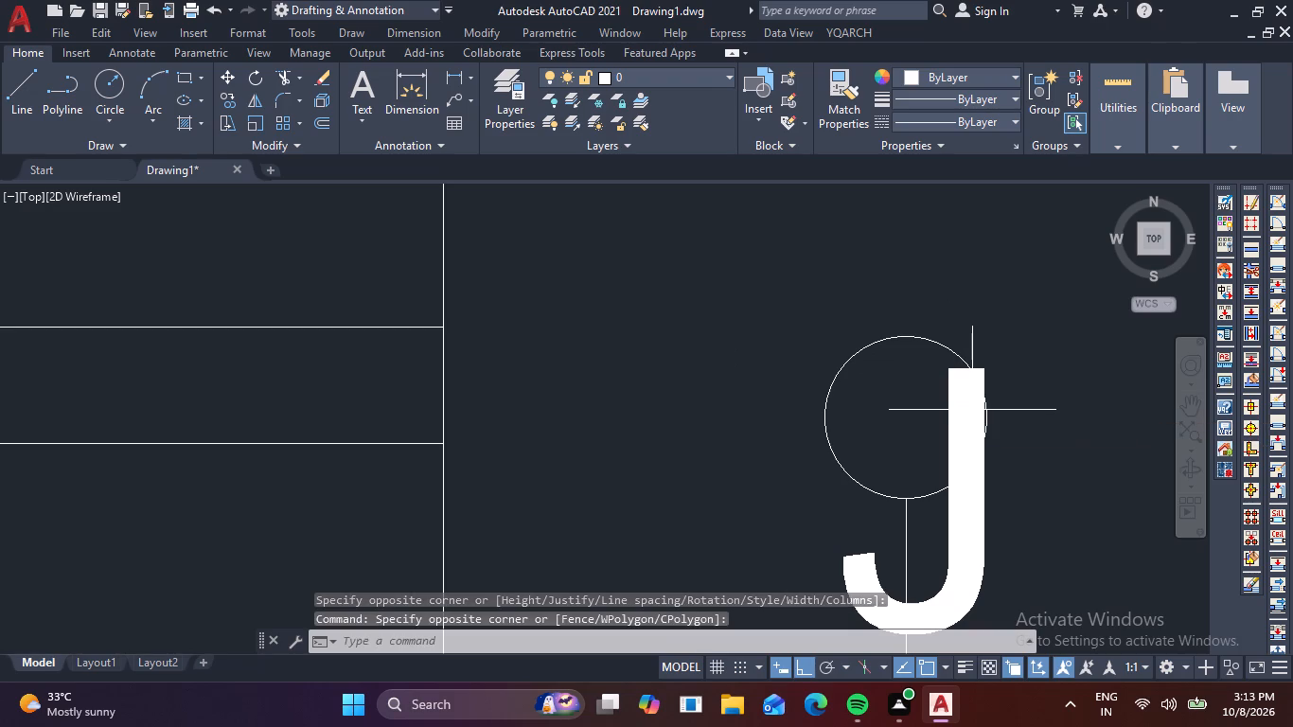
double_click(964, 400)
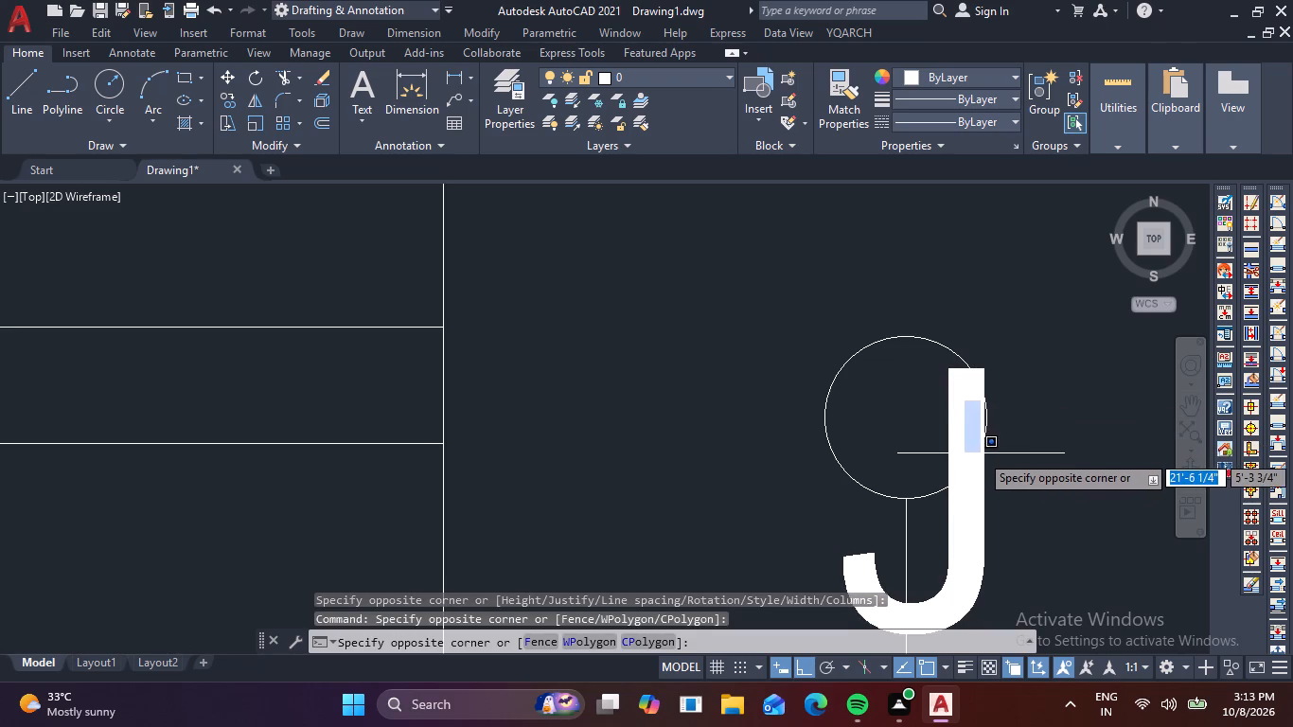
click(962, 455)
click(968, 508)
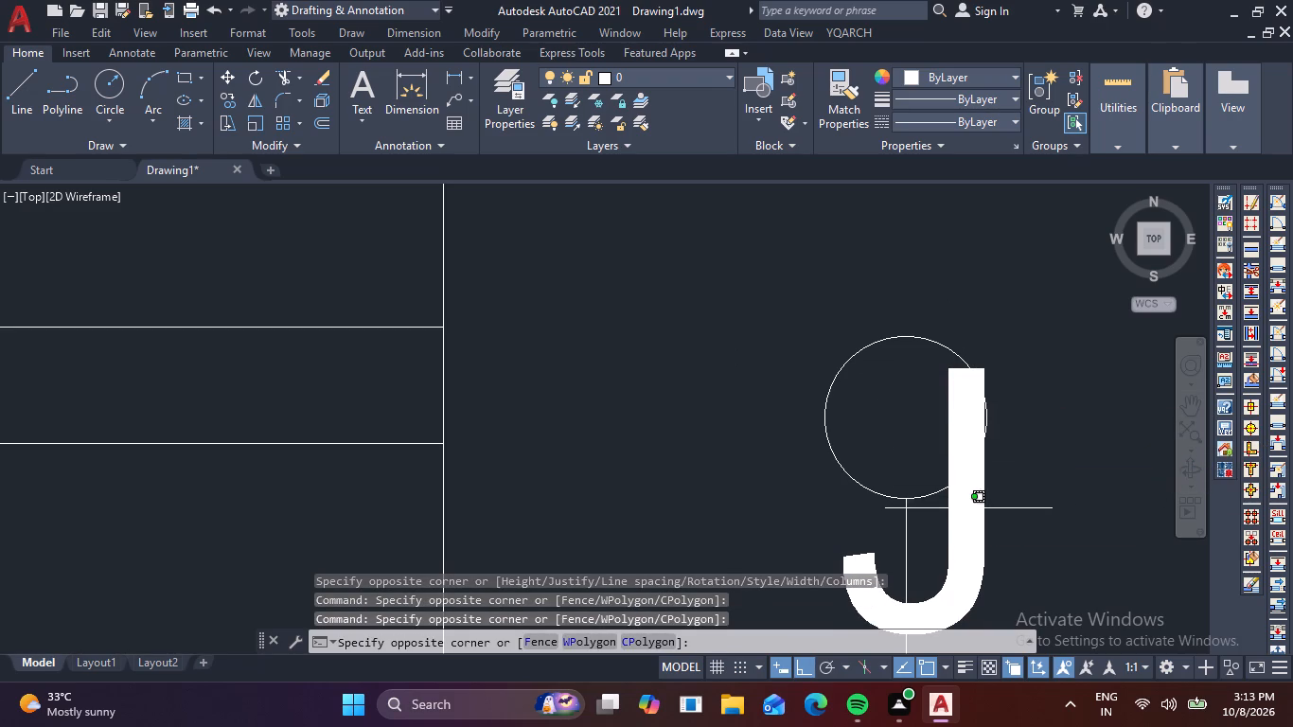
click(938, 511)
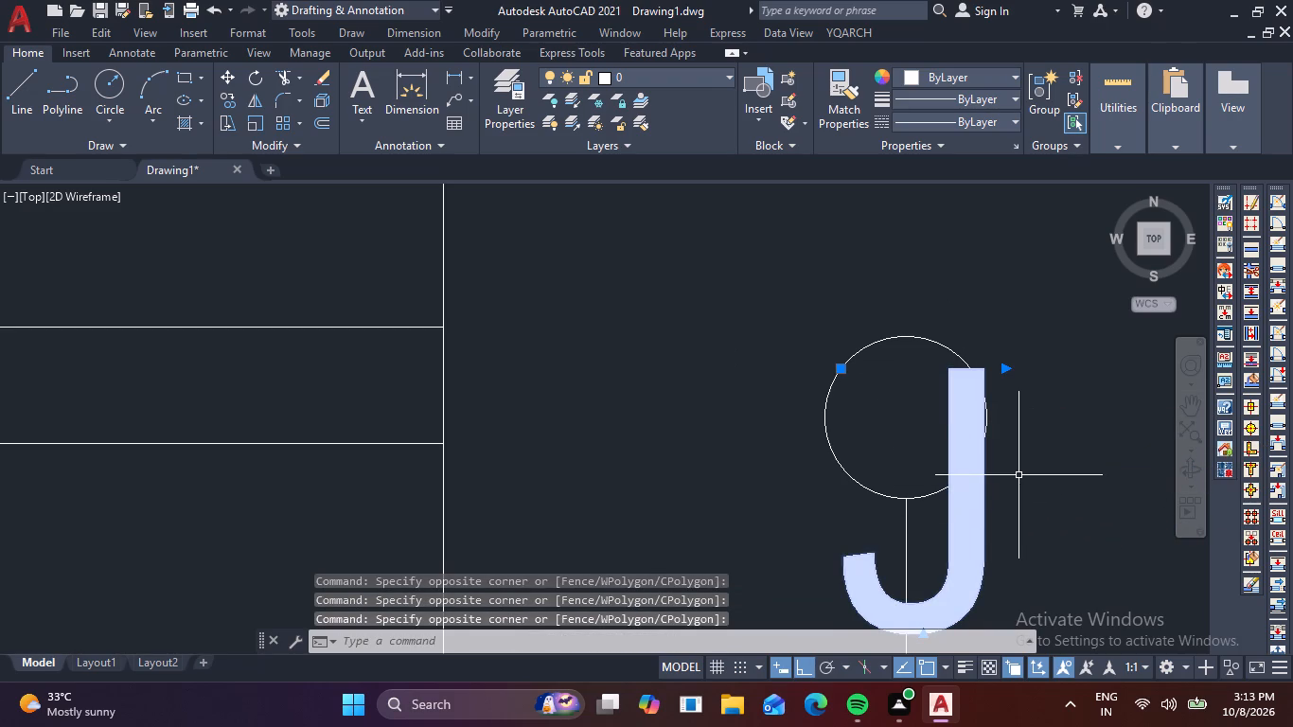
key(s)
key(c)
key(space)
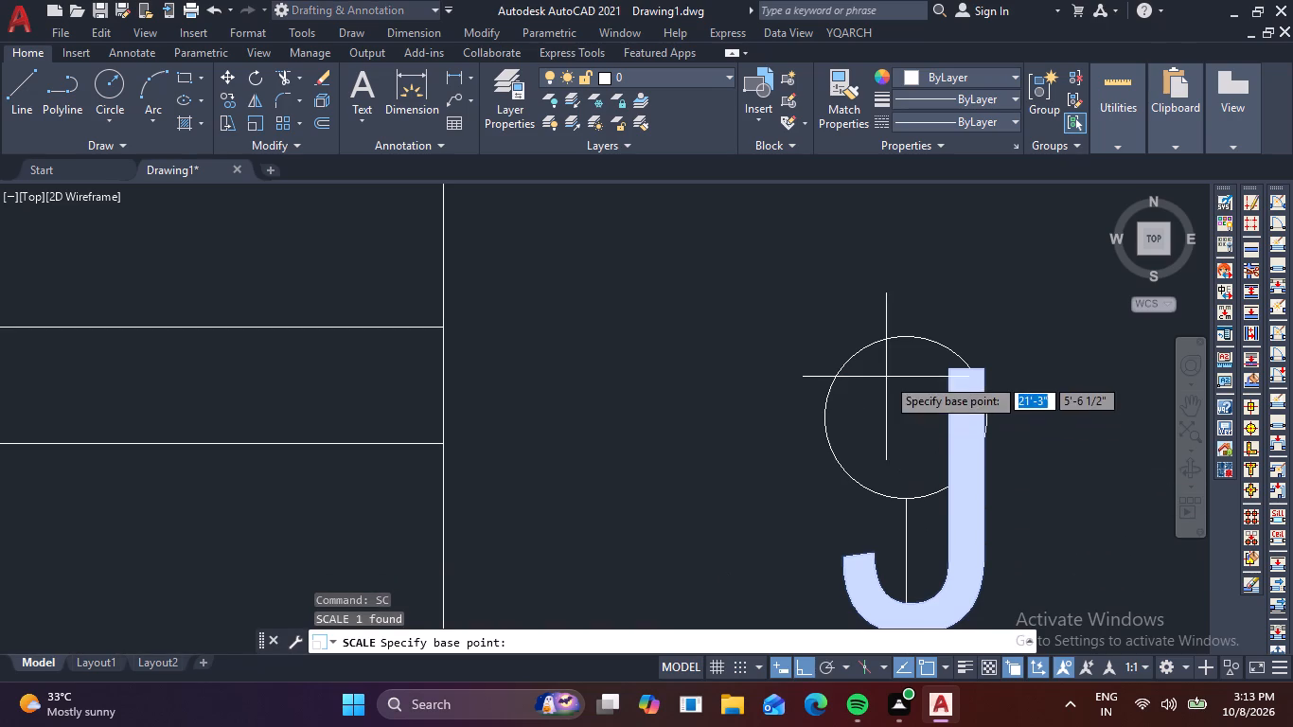
click(918, 383)
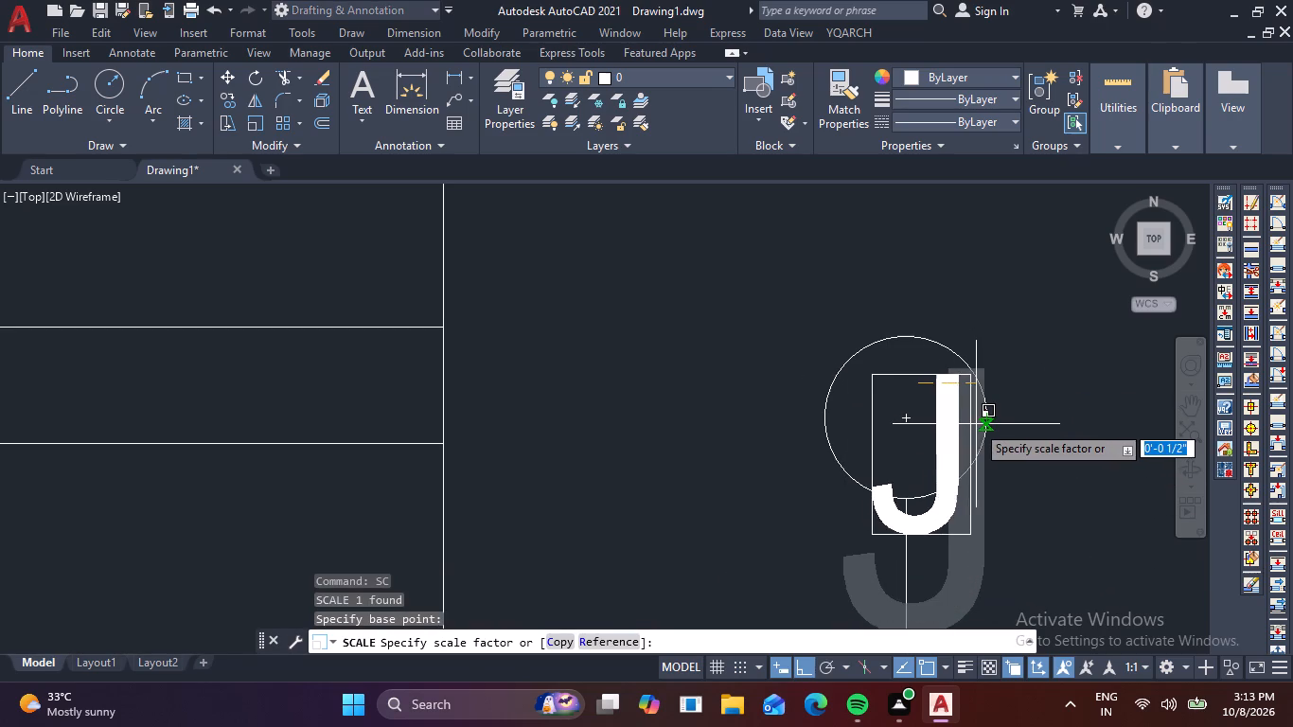
scroll(960, 424, up, 2)
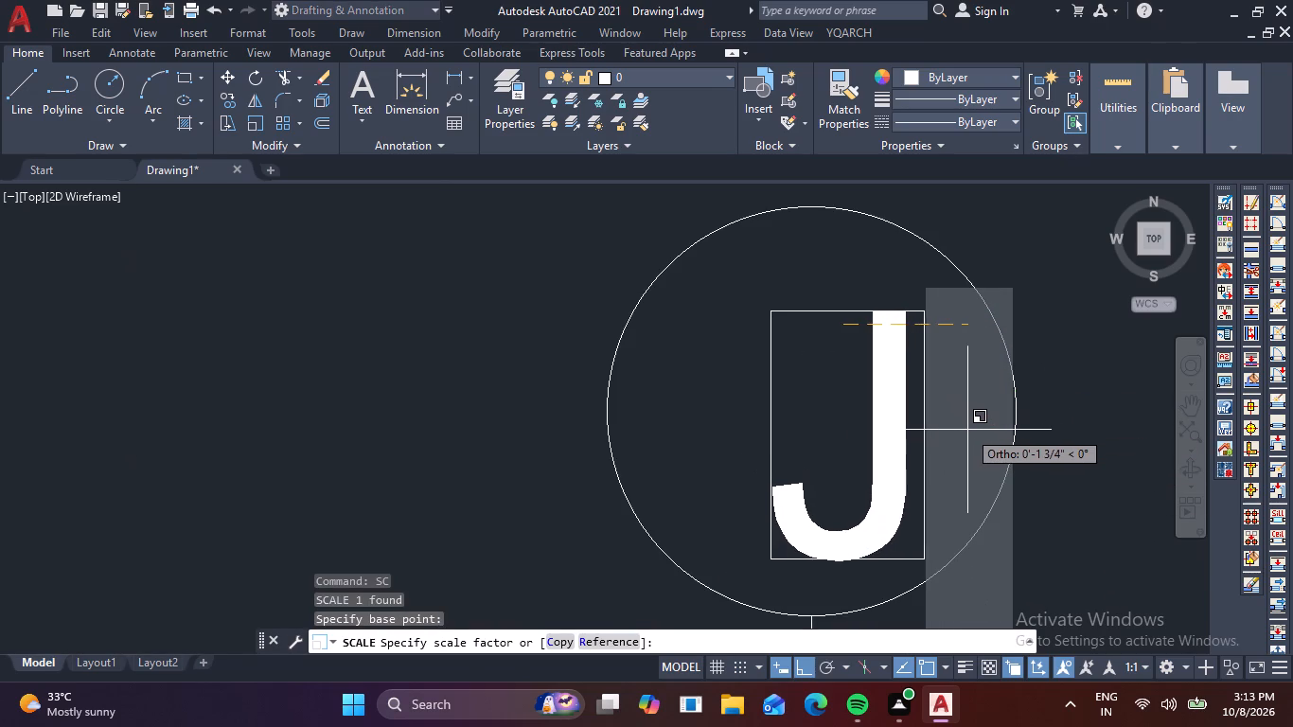
click(983, 440)
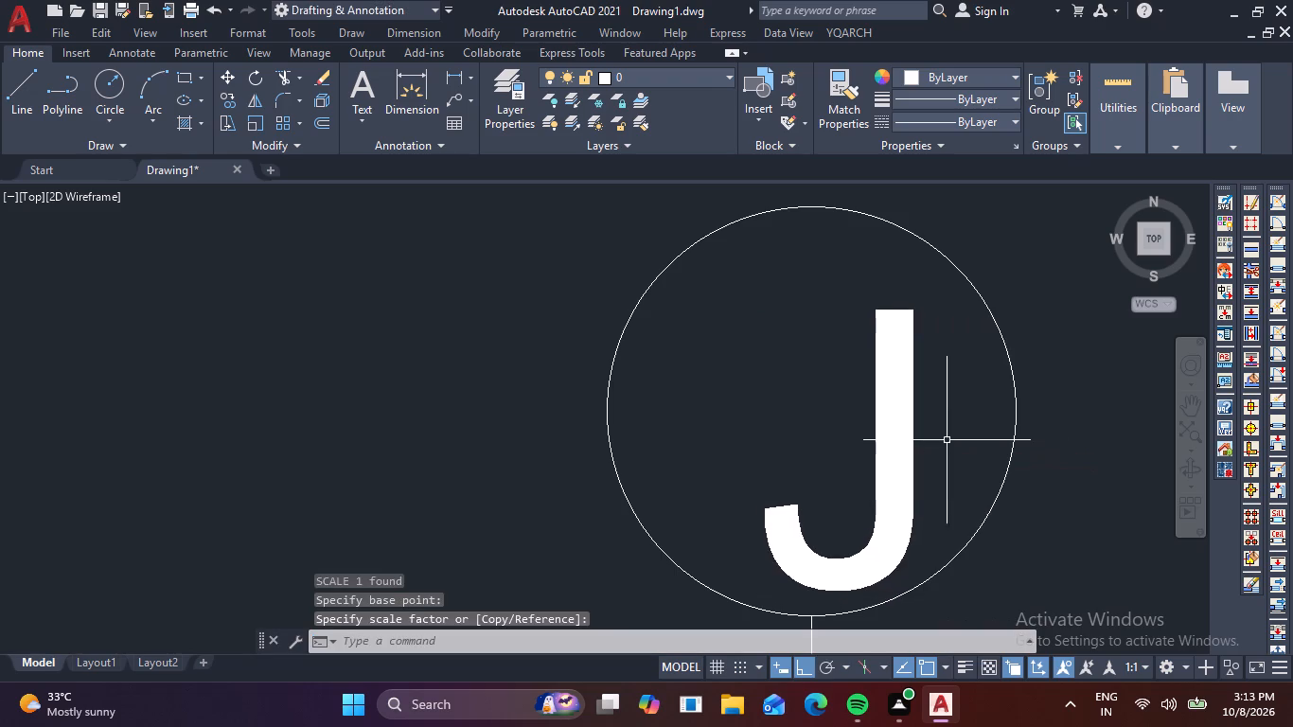
Move the reduced letter J freely, with Ortho off, up and to the left towards the circle's centre.
click(912, 428)
text(M)
key(space)
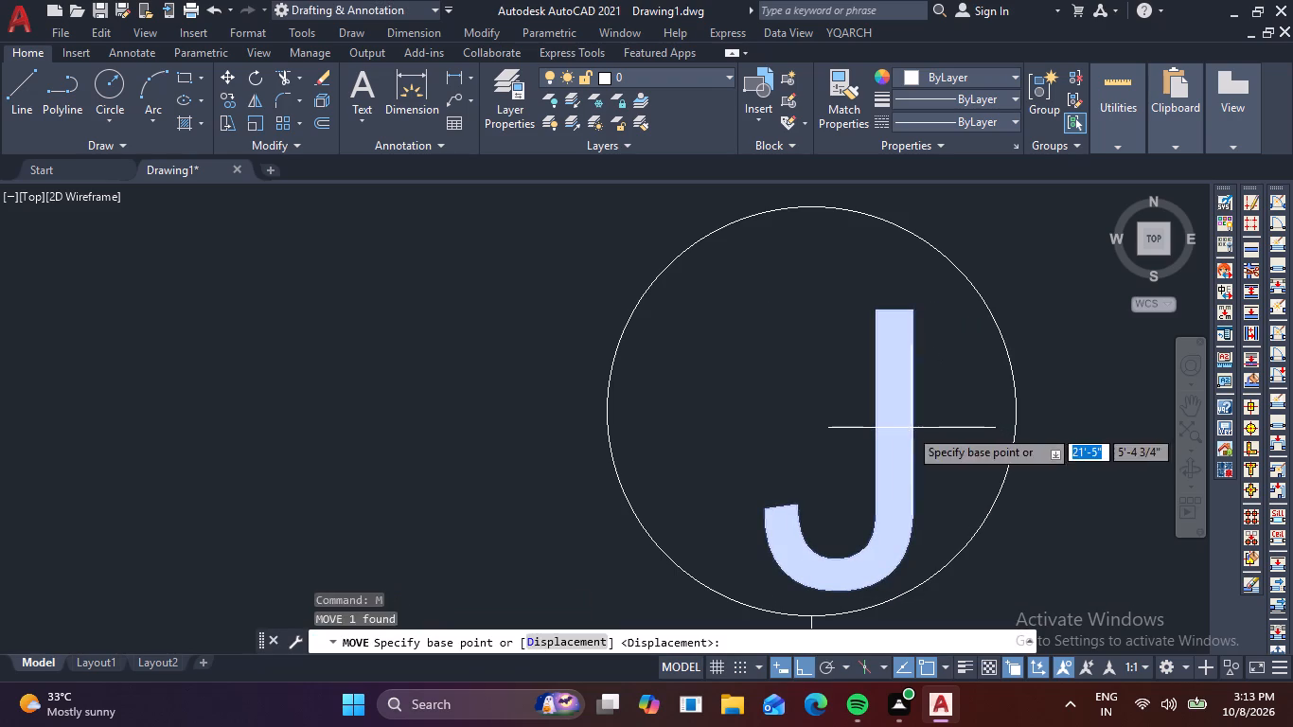
click(895, 425)
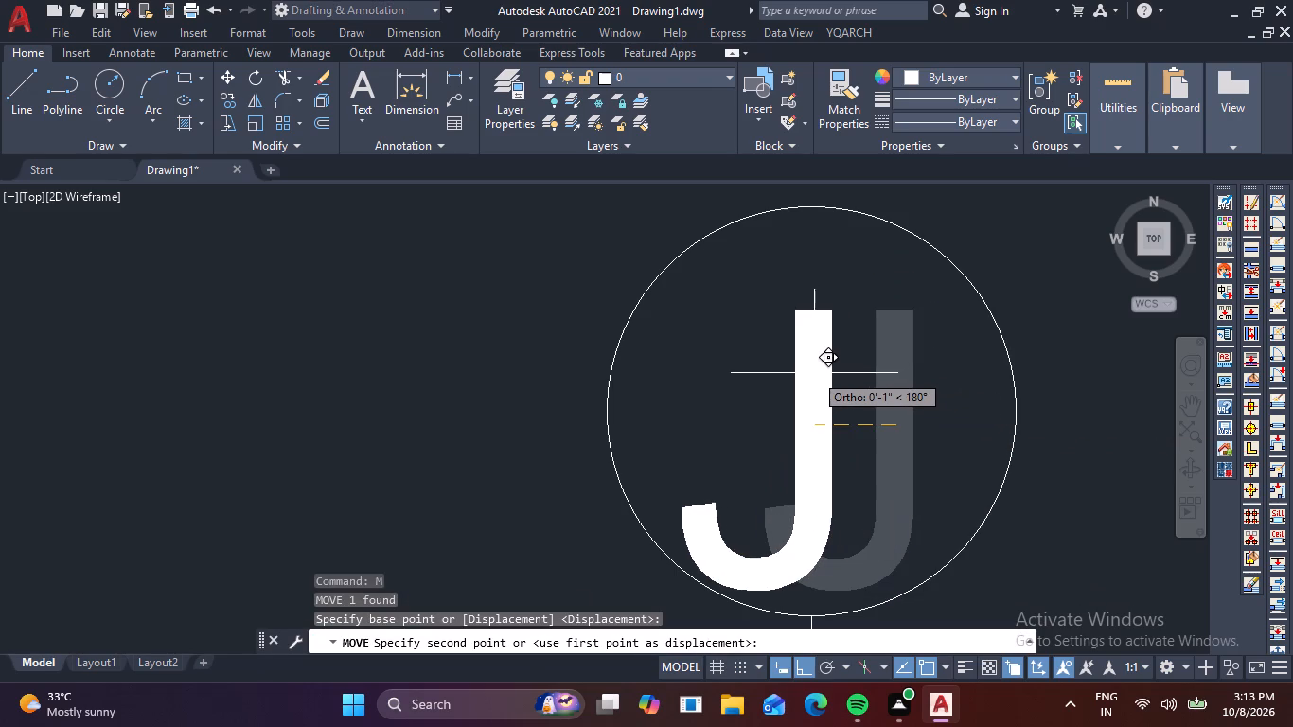
key(F8)
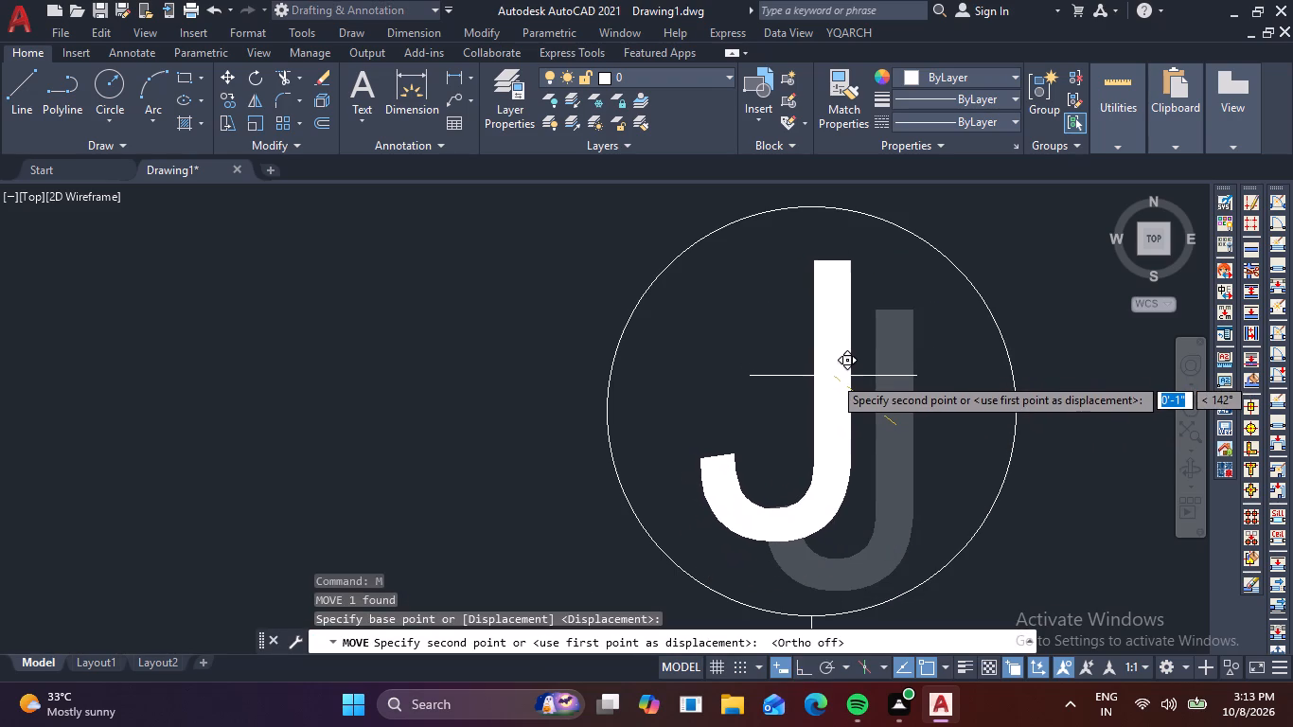
click(833, 376)
Nudge the letter J about 1/4" down and to the right to centre it in the circle.
scroll(887, 390, down, 2)
scroll(1019, 385, down, 1)
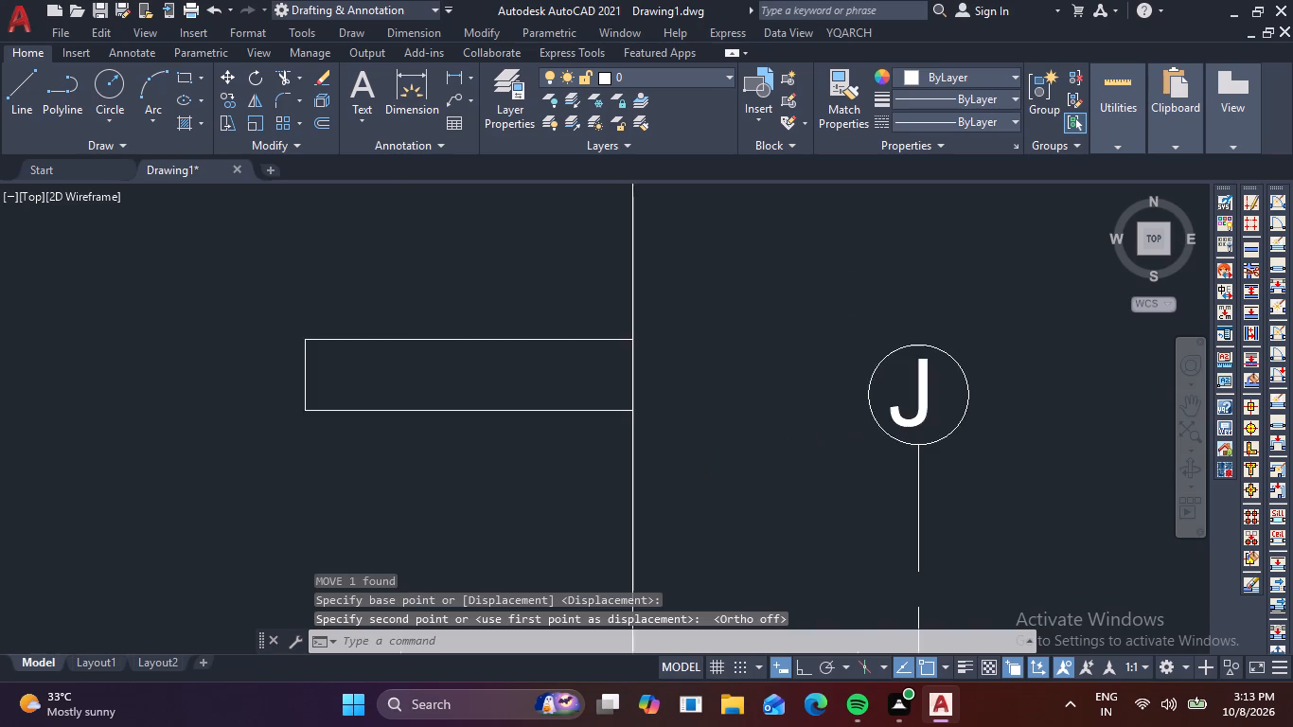
scroll(1019, 385, down, 4)
scroll(1047, 389, up, 2)
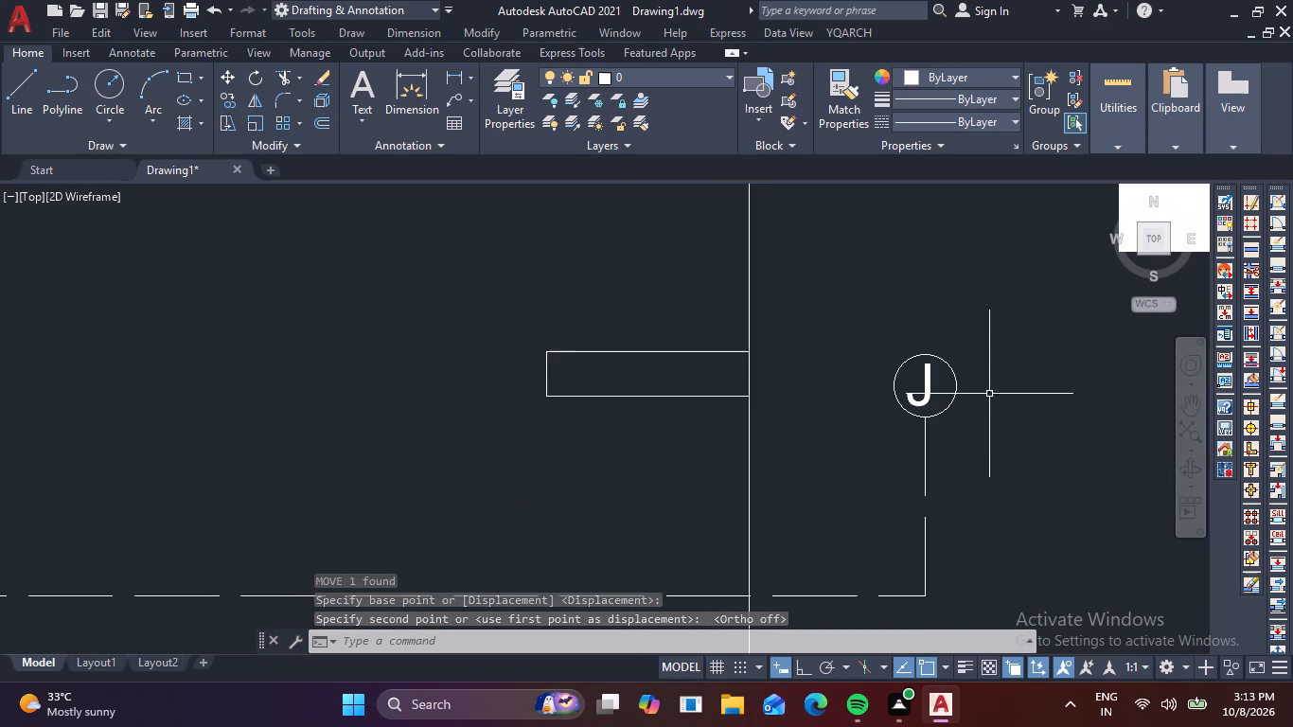
scroll(935, 387, up, 3)
click(875, 373)
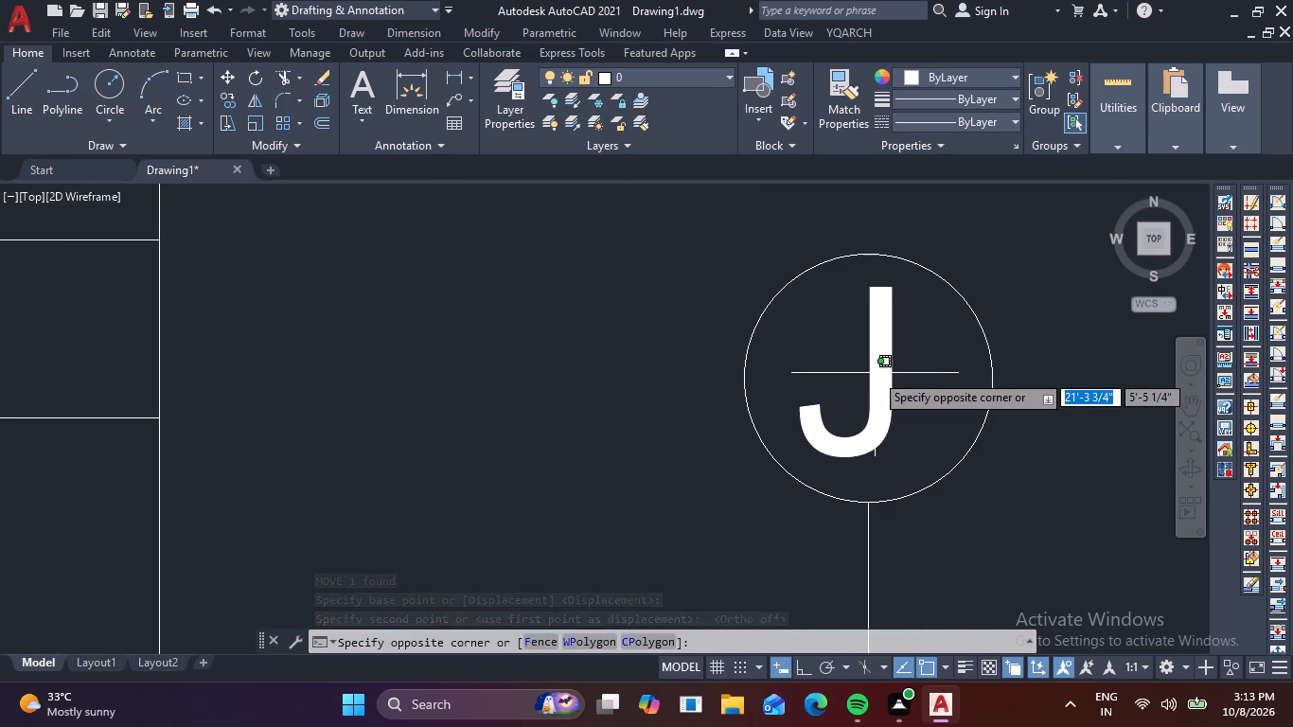
click(901, 393)
click(872, 377)
key(m)
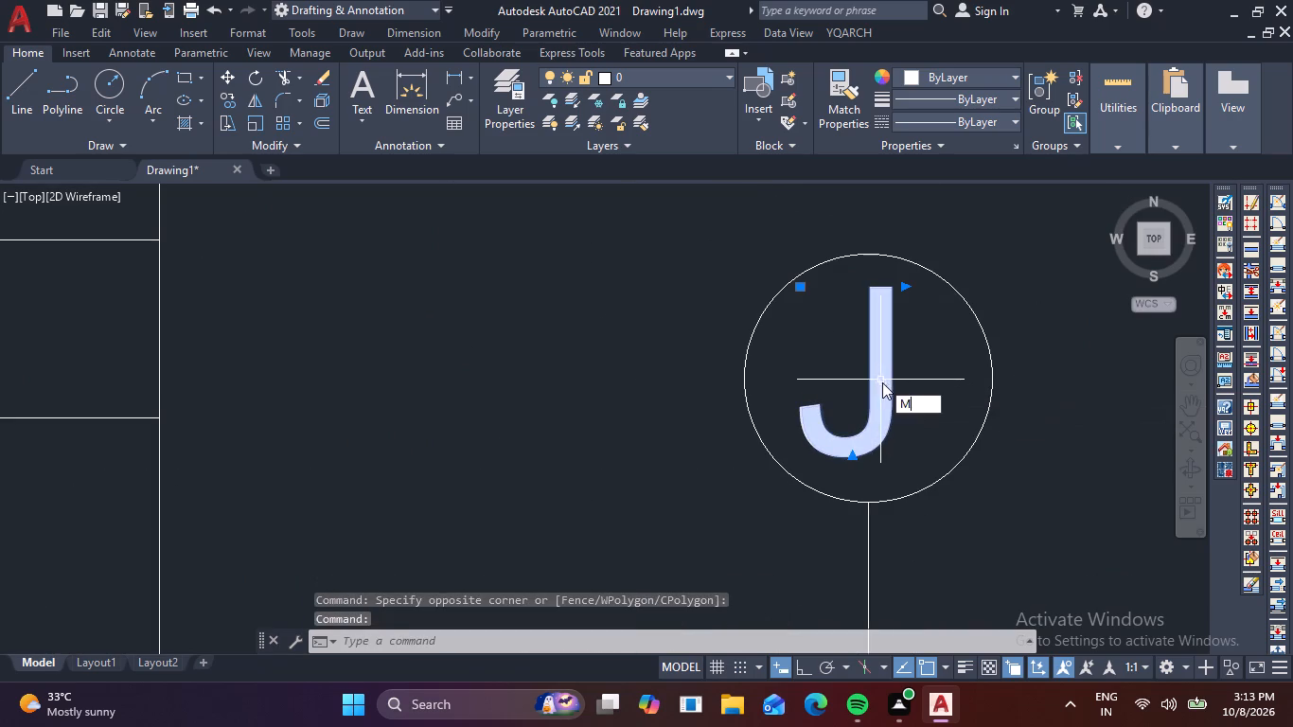
key(space)
click(882, 383)
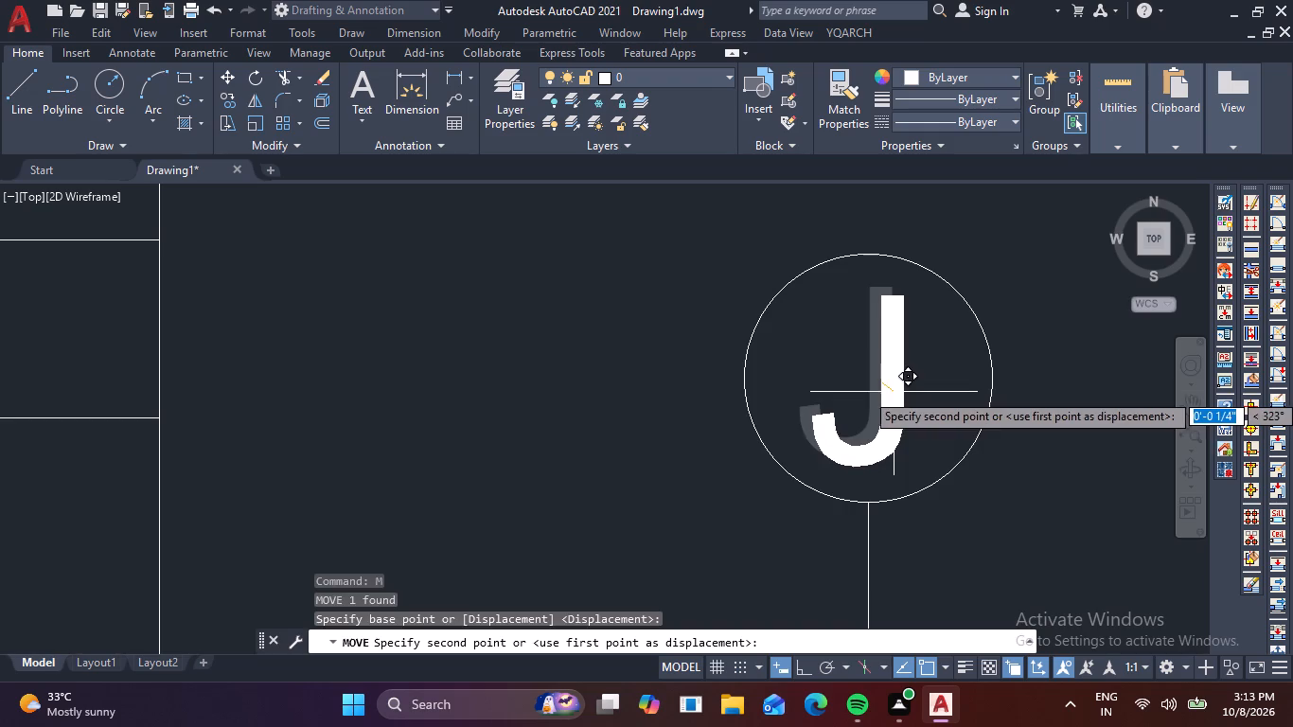
click(894, 392)
Draw a short line outward from the J circle's left quadrant, then a sloping line to an apex about 7 1/4" above the circle's centre.
scroll(896, 393, down, 4)
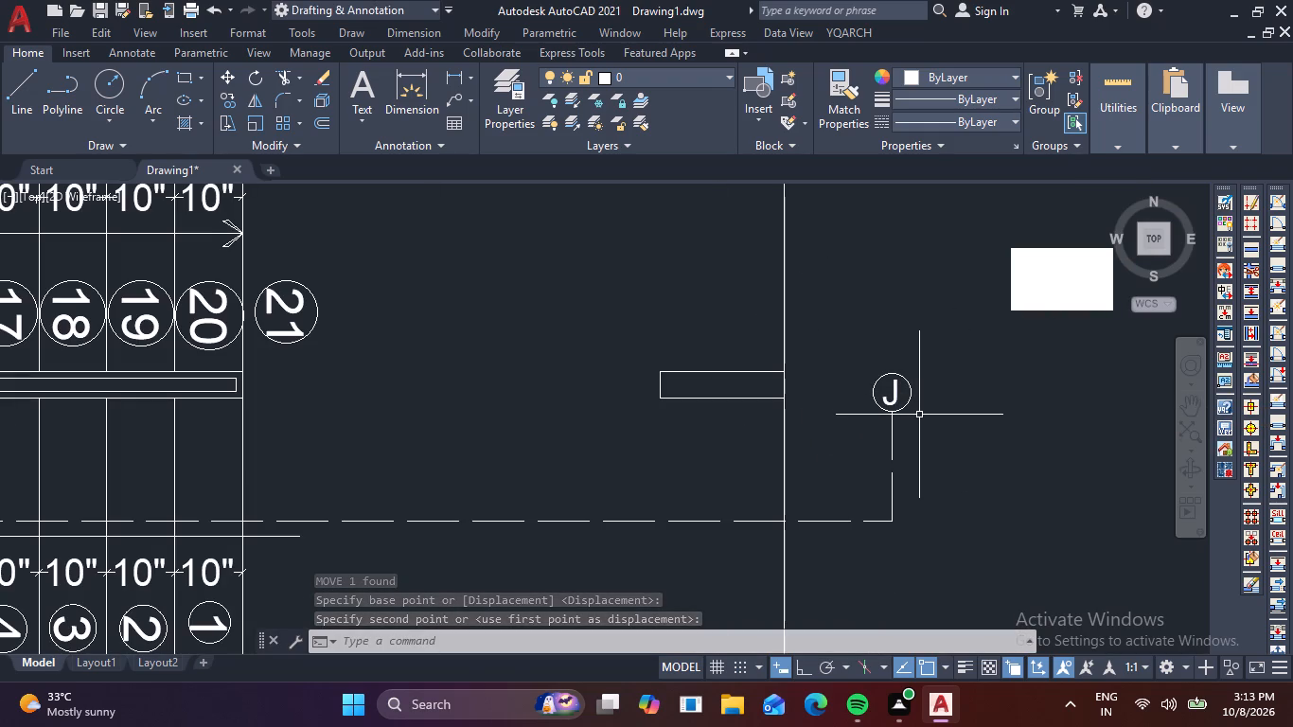
key(l)
key(space)
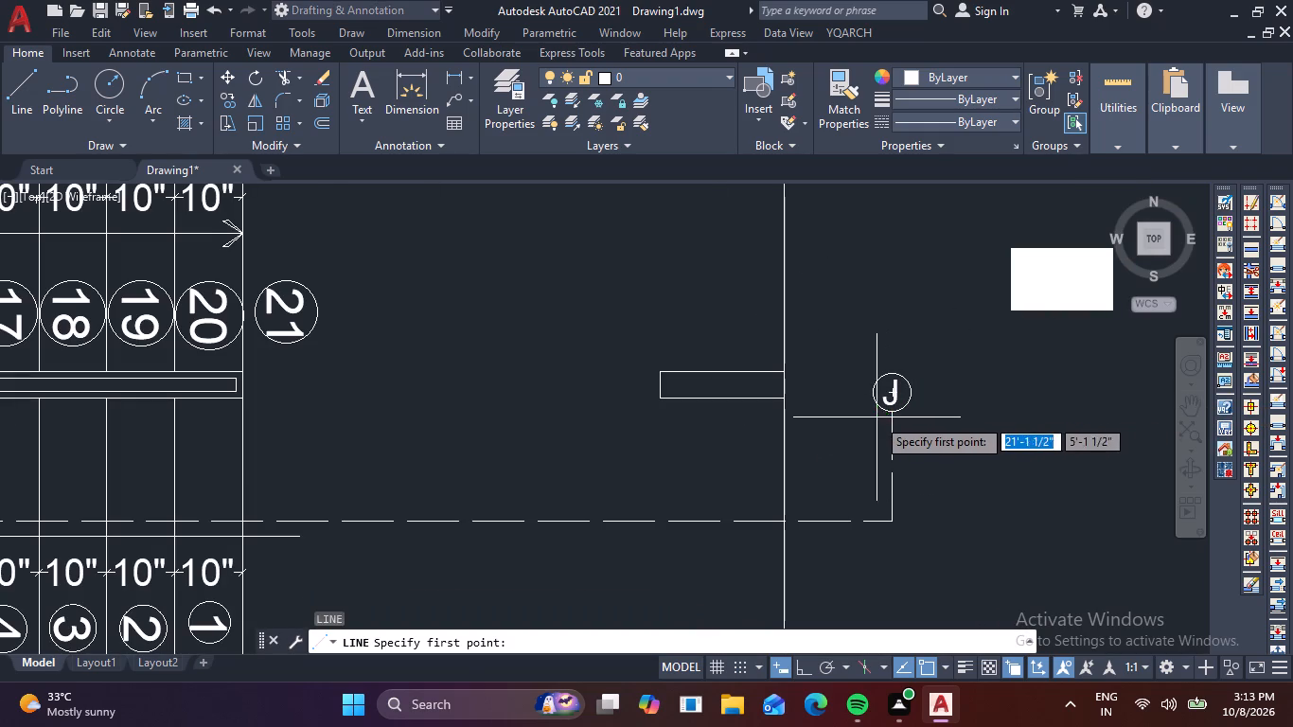
scroll(868, 417, up, 4)
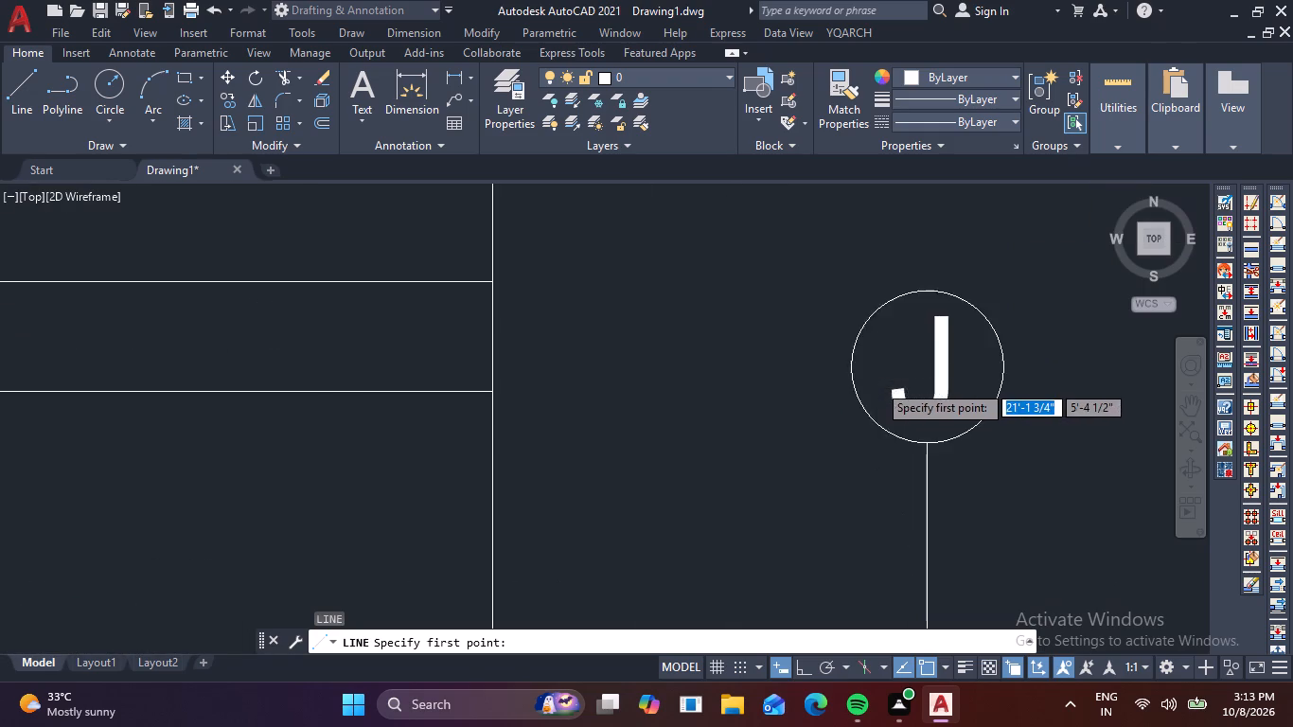
click(832, 359)
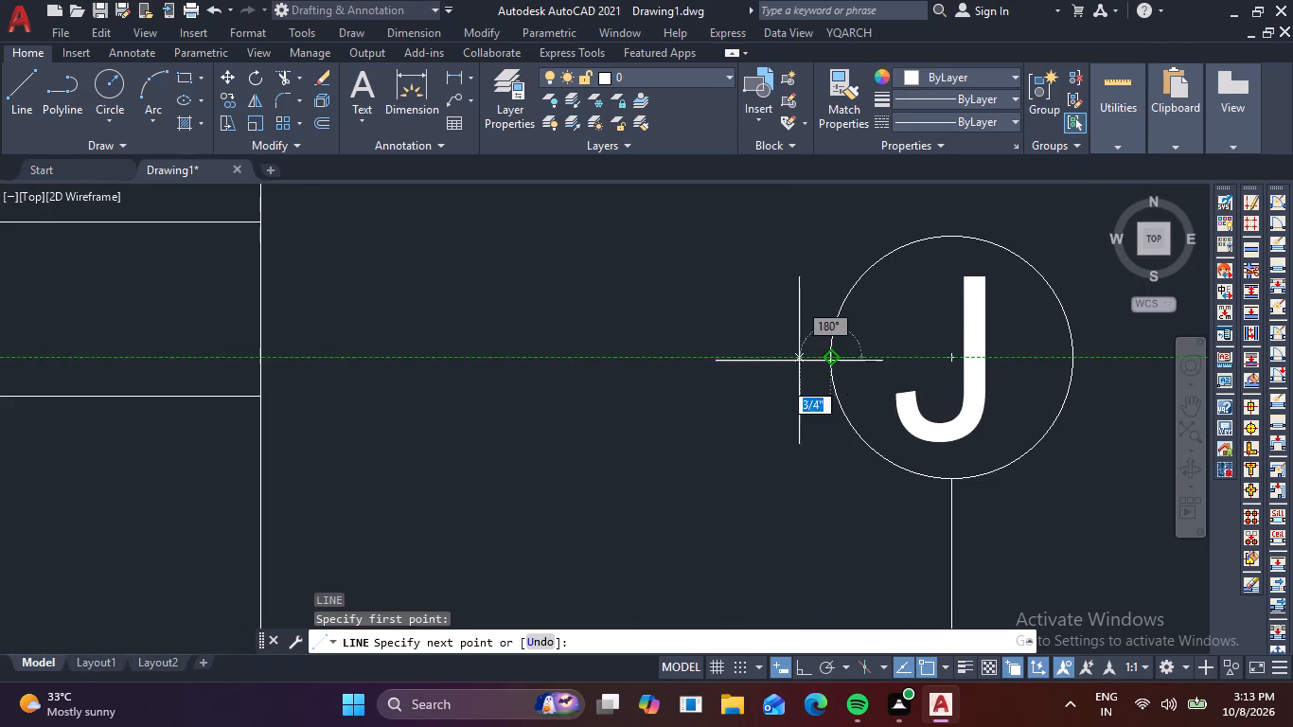
click(722, 358)
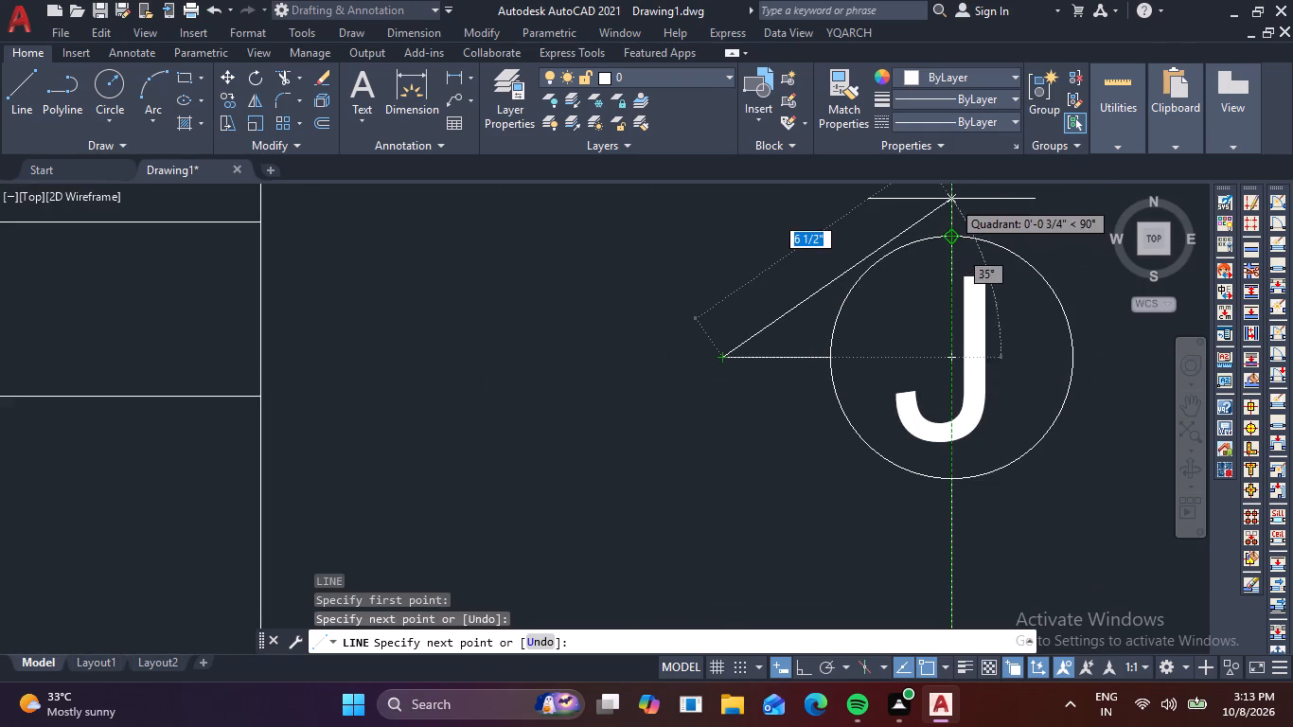
middle_drag(950, 198, 914, 393)
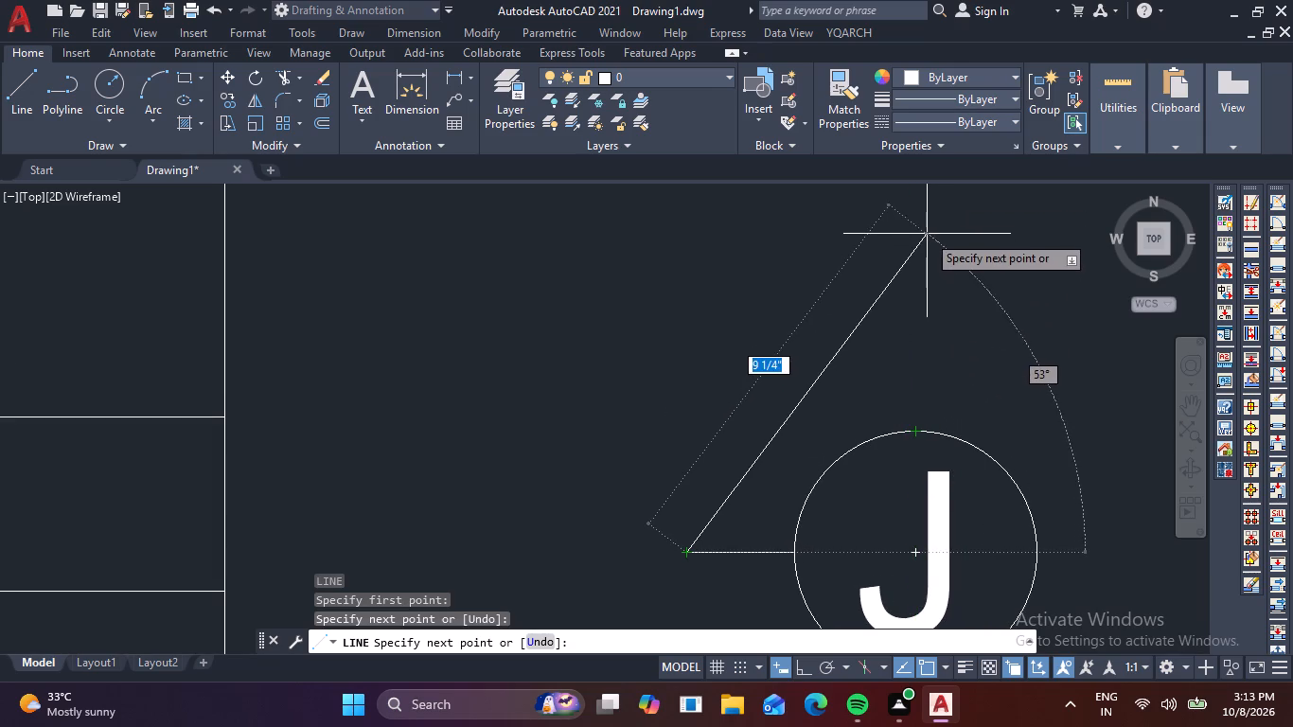
click(916, 236)
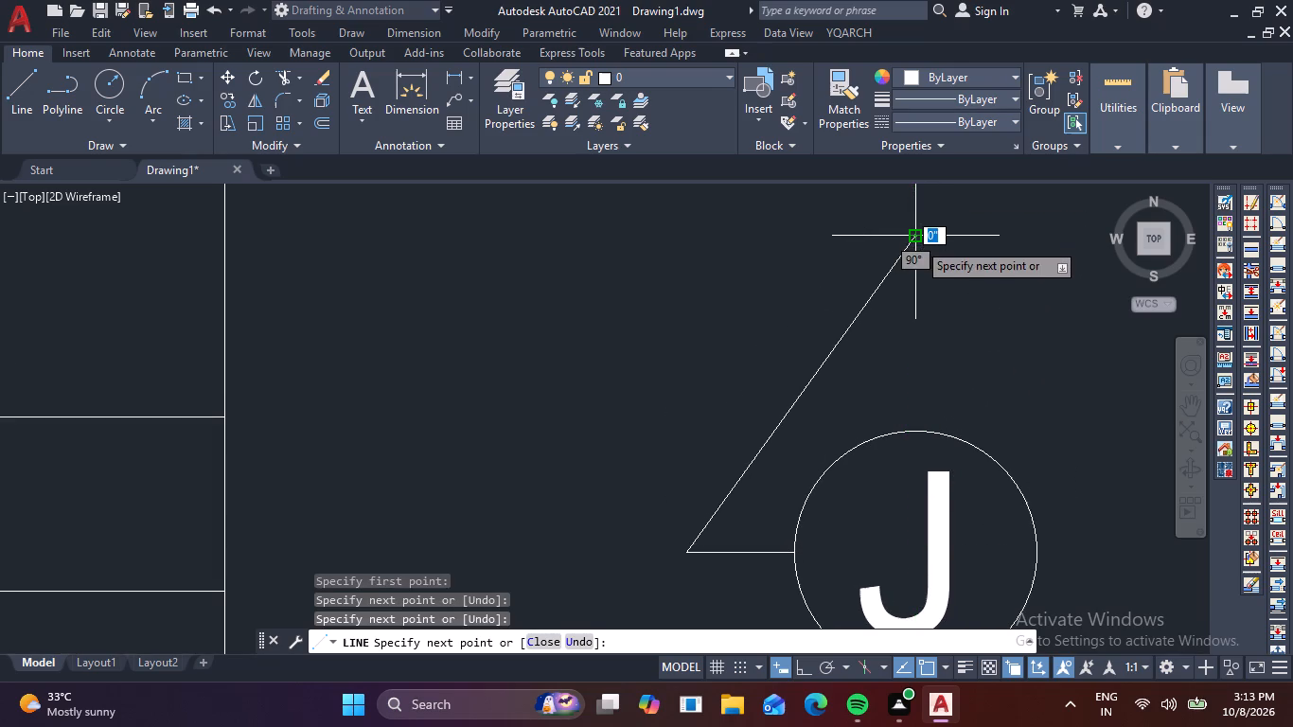
key(Escape)
Mirror the two new lines about the vertical axis through the circle's centre and the apex, keeping the originals.
drag(711, 569, 716, 556)
click(695, 495)
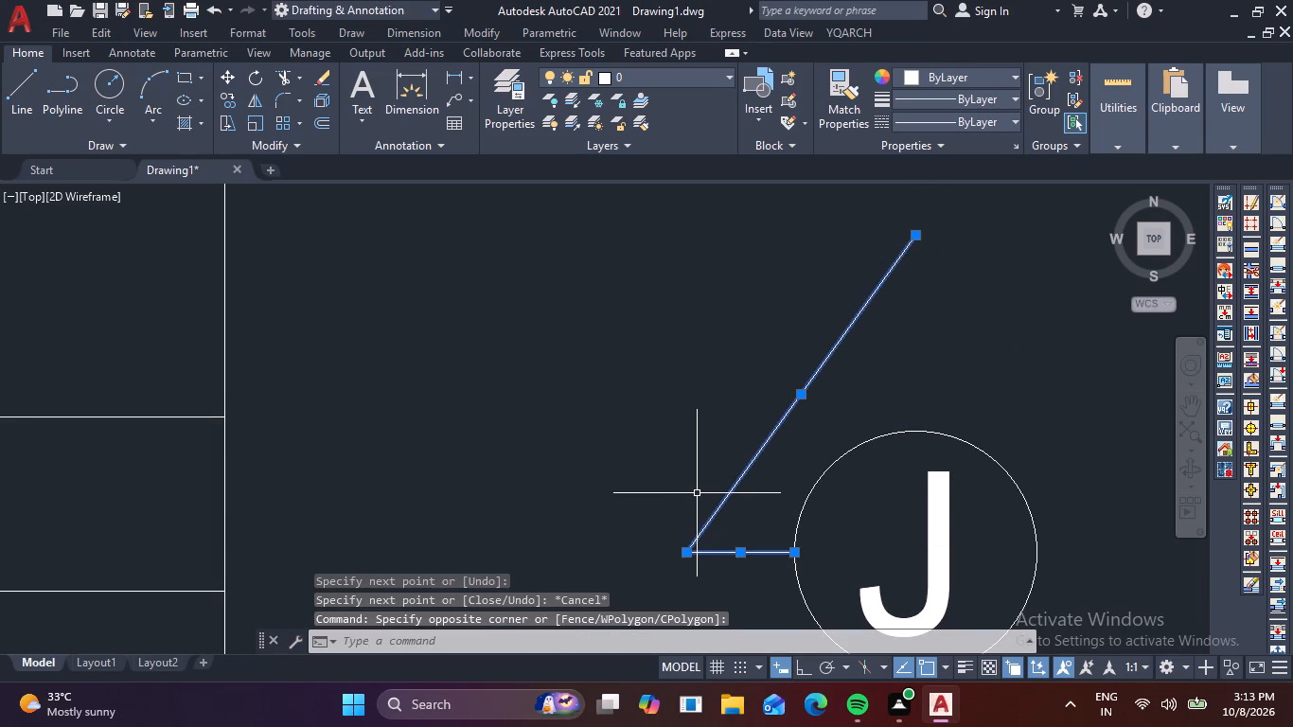
key(m)
key(i)
key(space)
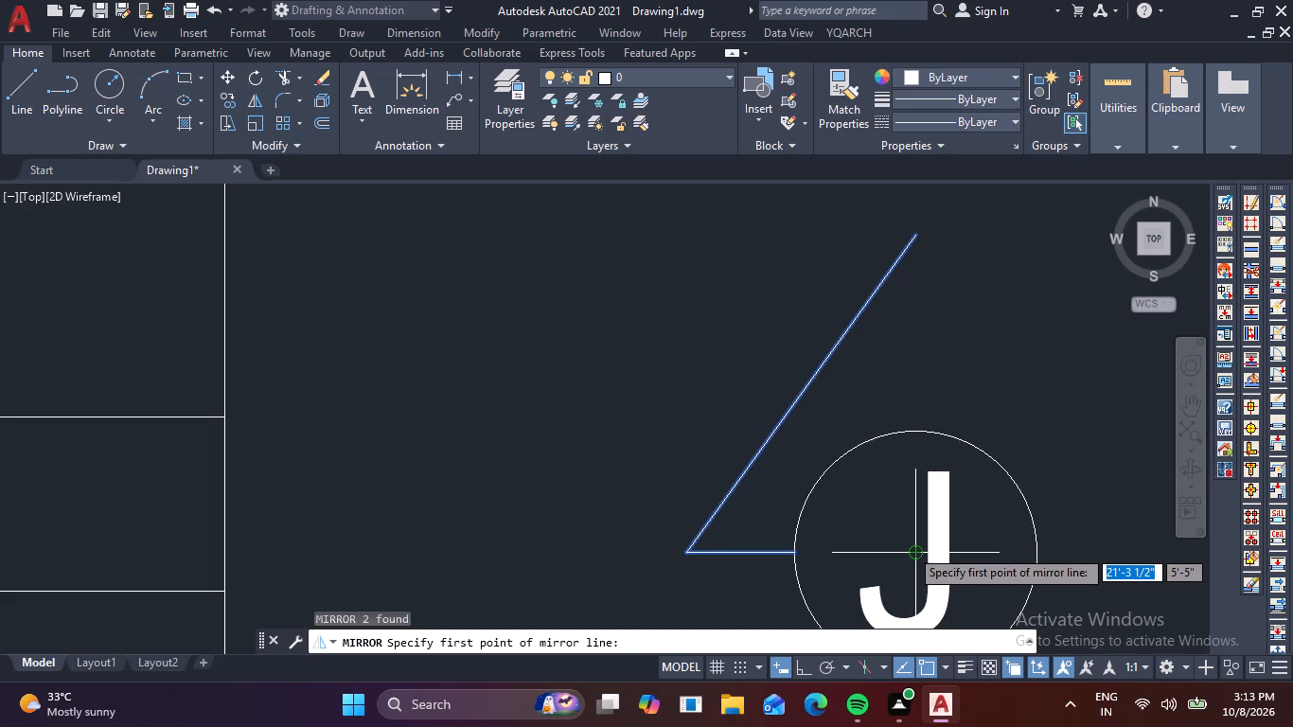
click(919, 551)
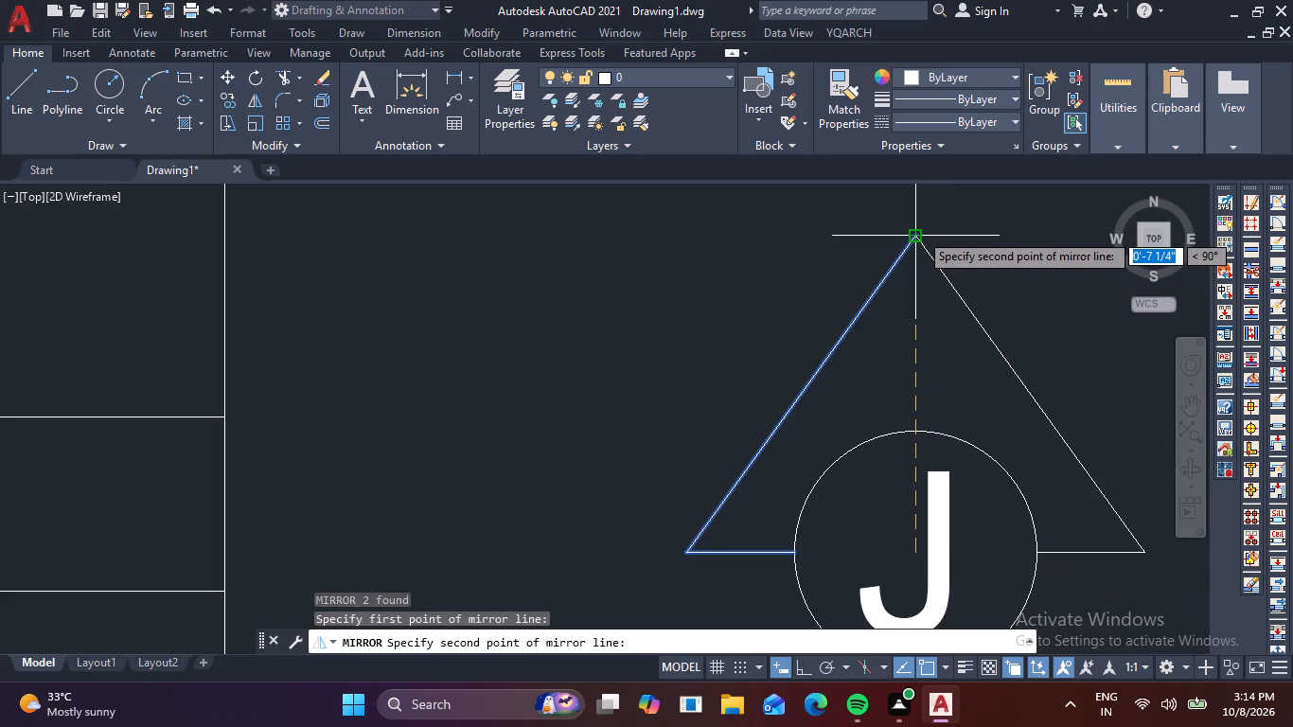
click(919, 232)
key(space)
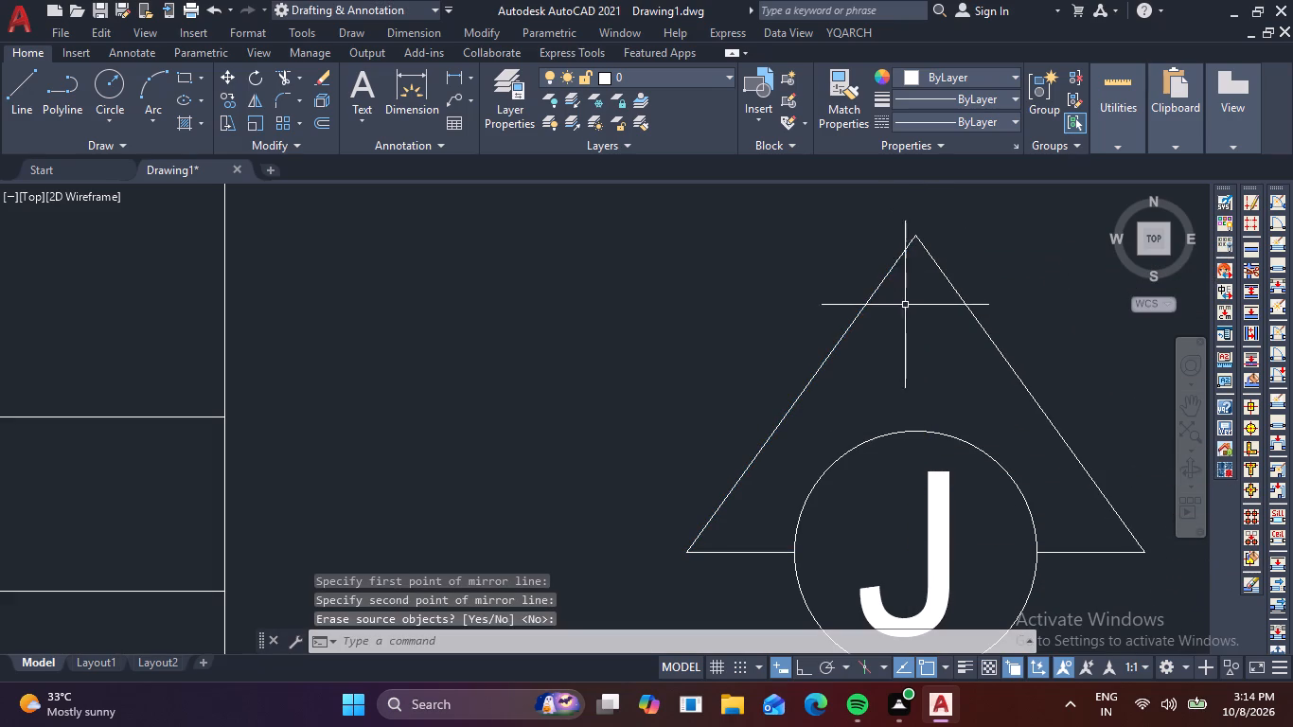
Fill the triangular area above the J circle with a SOLID hatch to form the arrowhead.
key(h)
key(space)
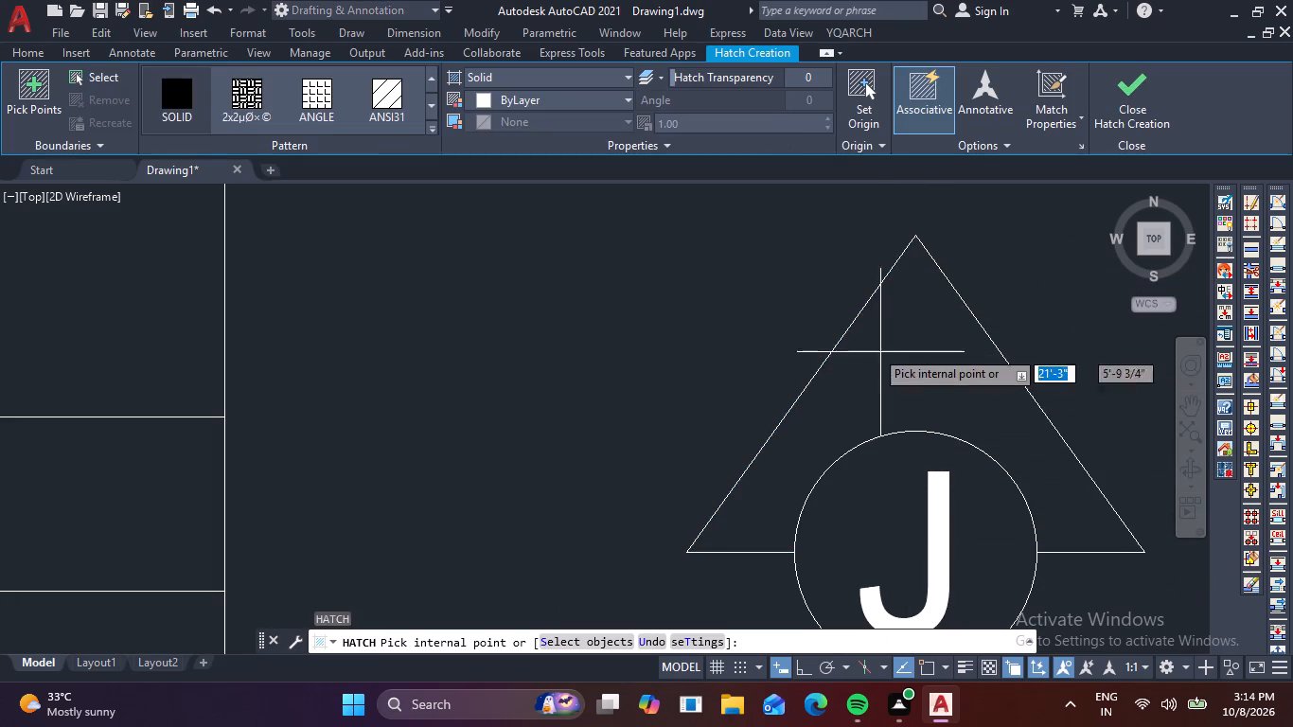
click(197, 86)
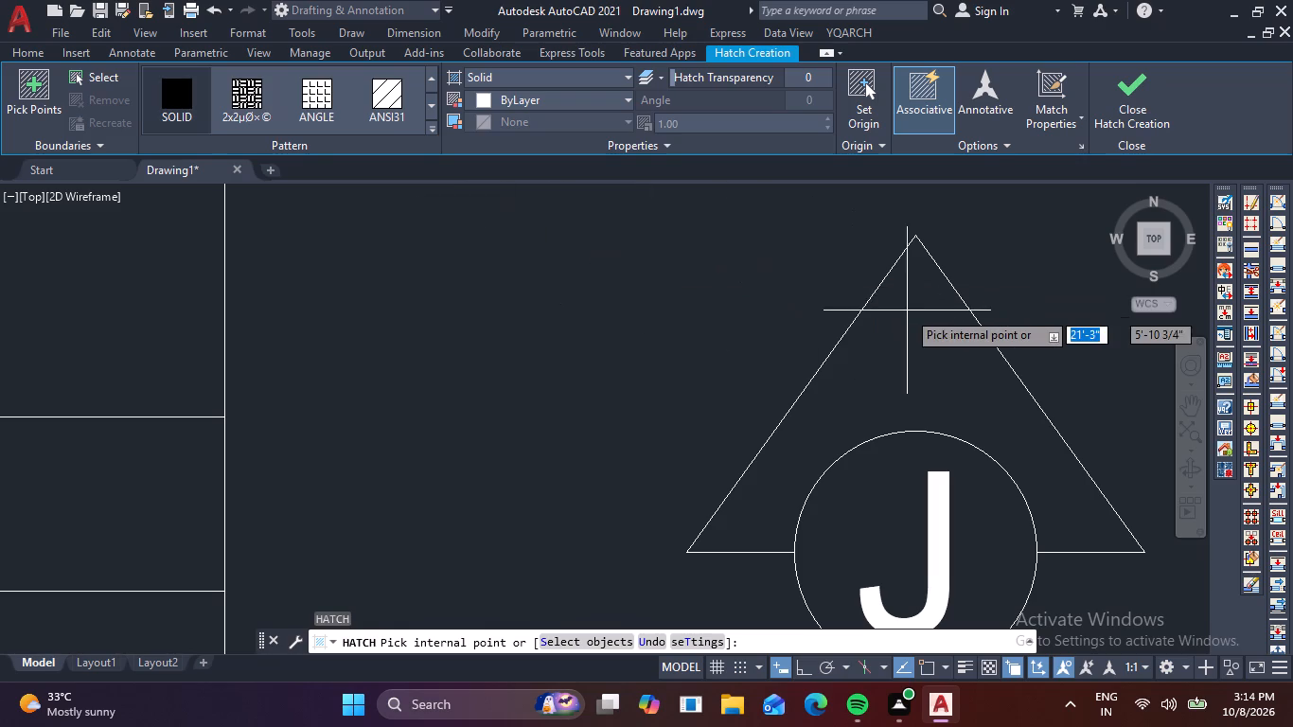
click(914, 313)
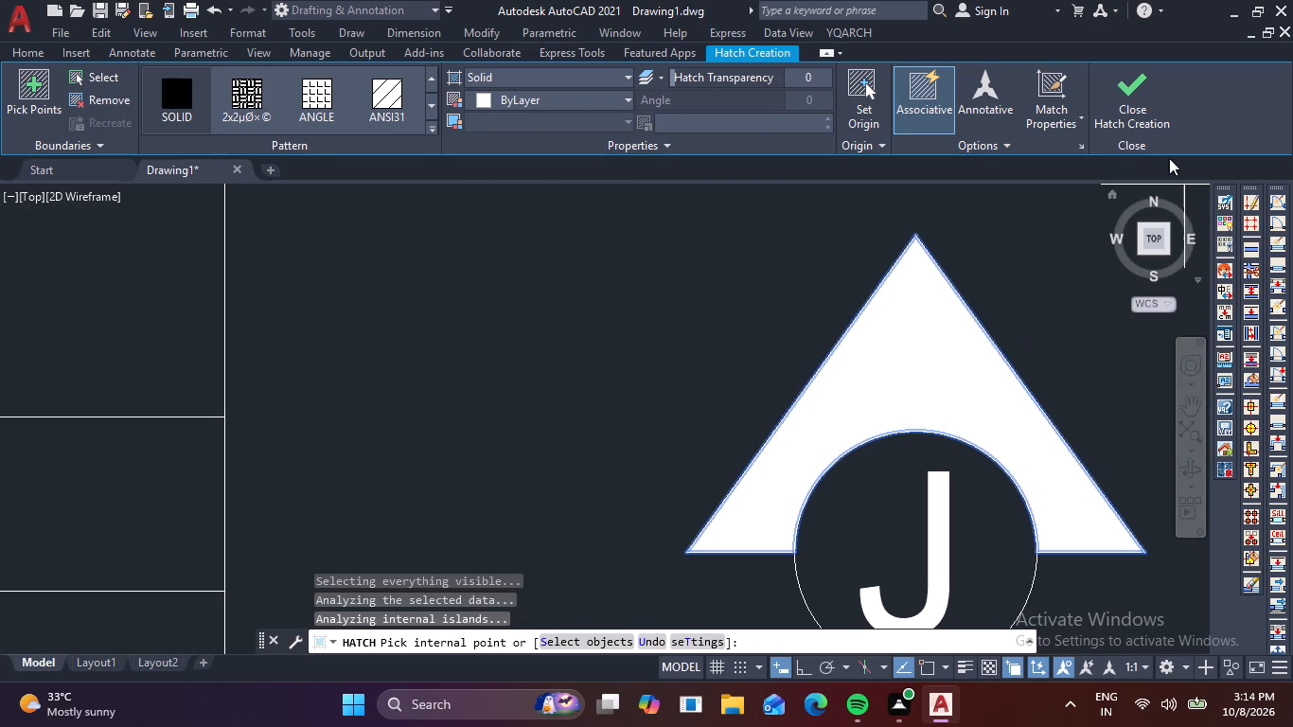
click(1149, 90)
Copy the complete J marker with its vertical leader from the cutting line's right end to its left end.
scroll(1047, 381, down, 3)
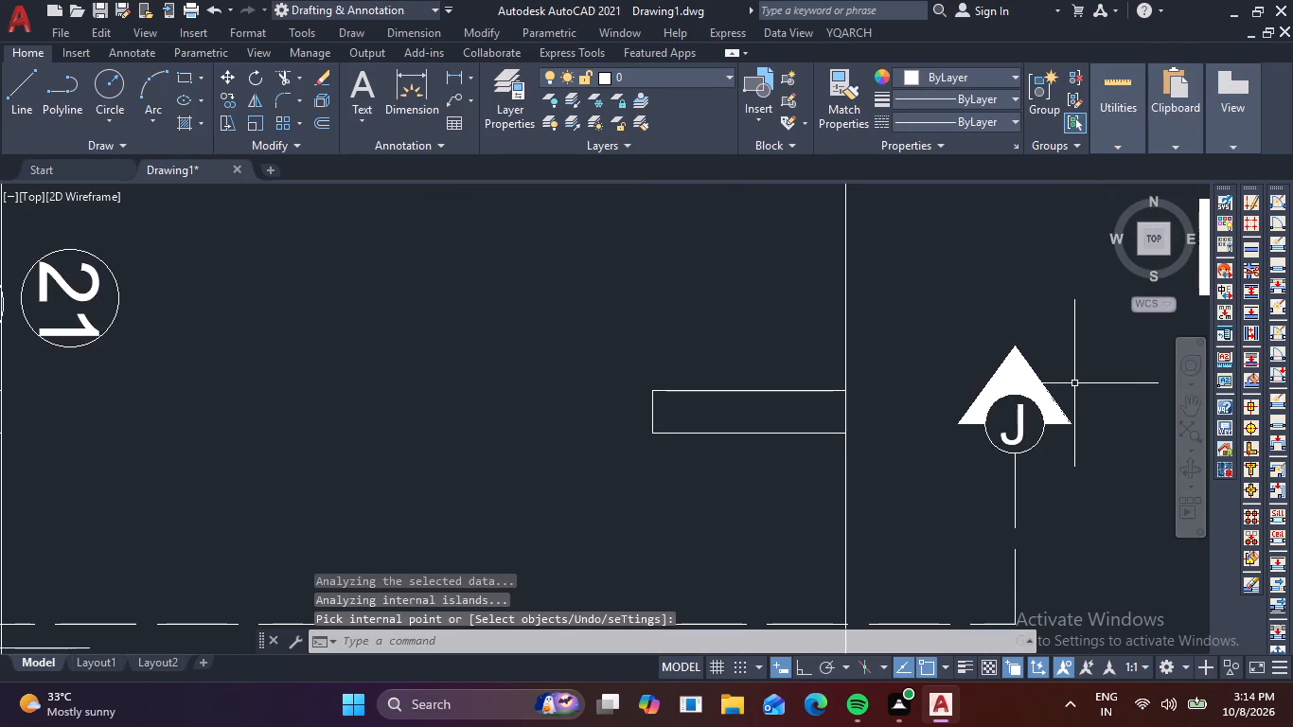
scroll(1072, 394, down, 2)
drag(1065, 457, 1056, 447)
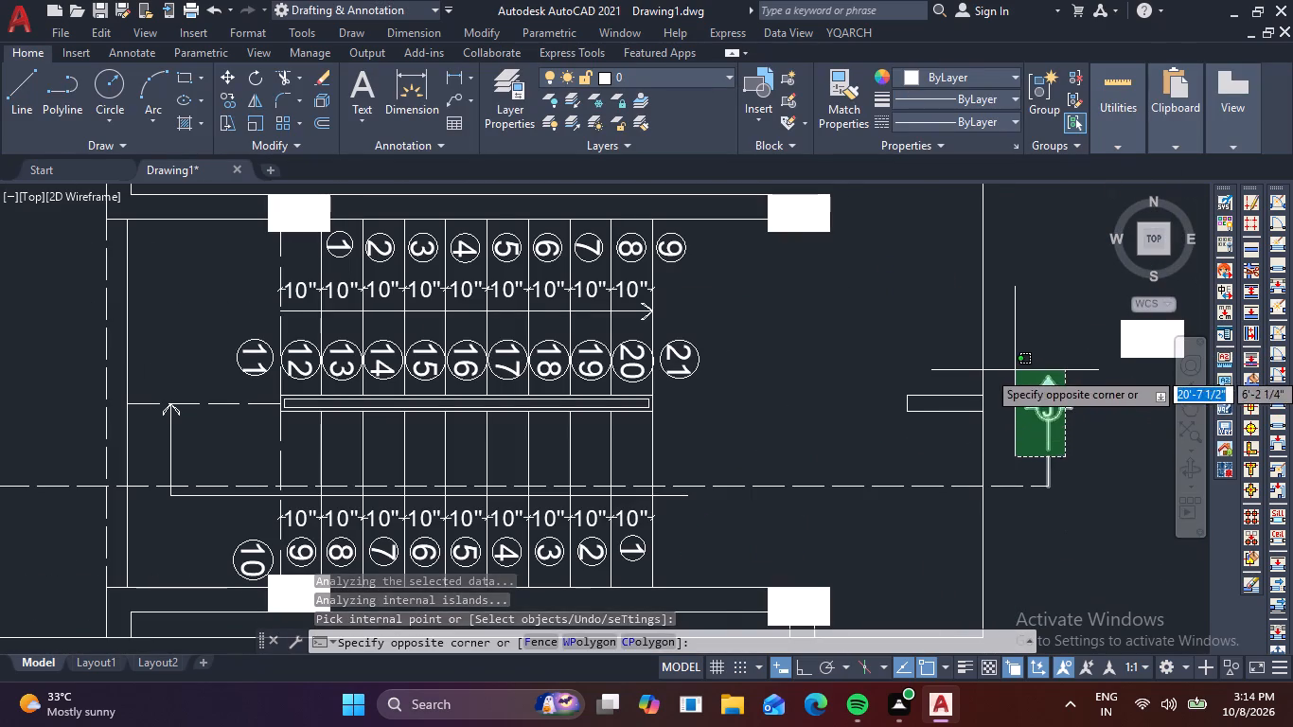
click(1015, 370)
key(m)
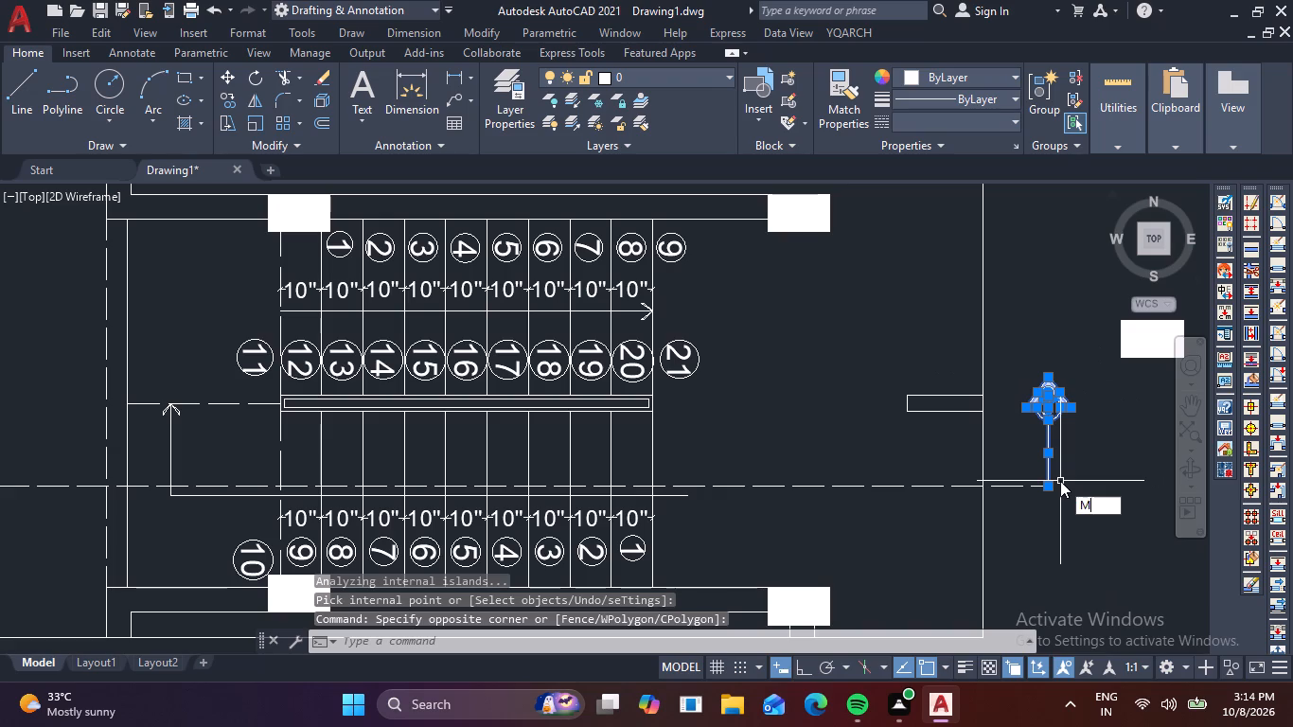
key(BackSpace)
key(c)
key(o)
key(space)
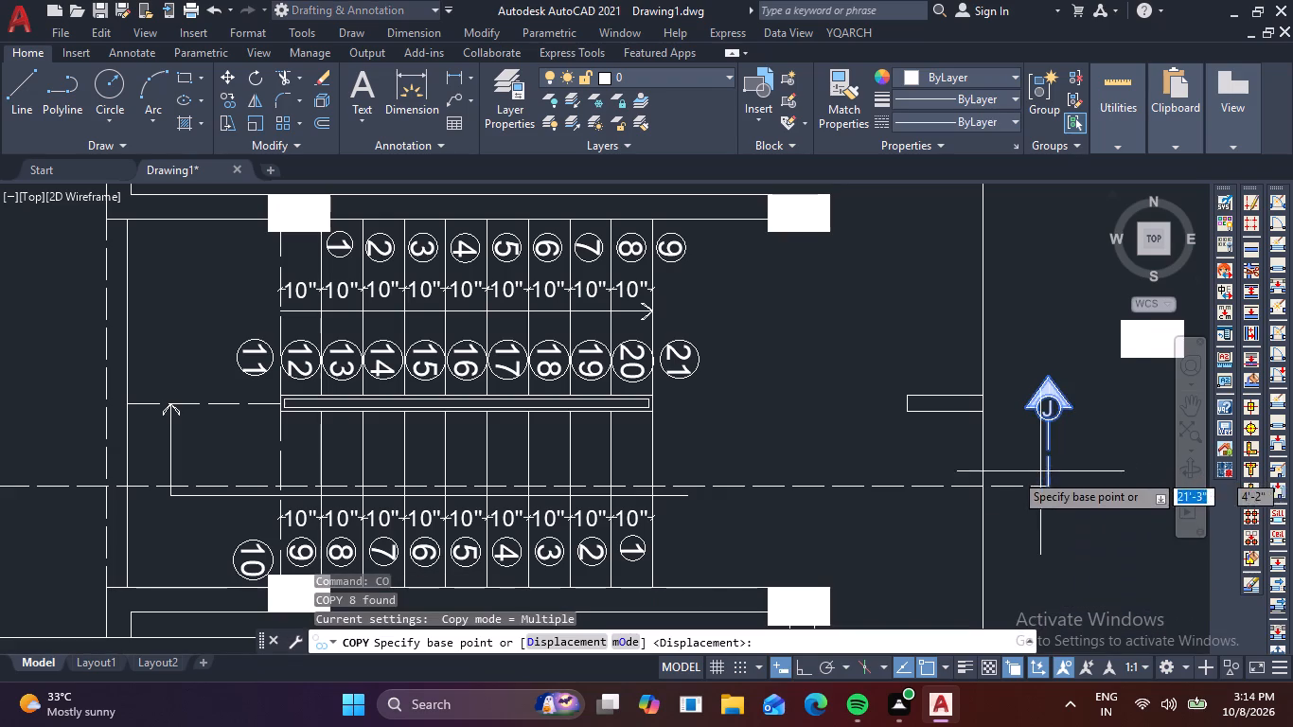
click(1048, 487)
scroll(298, 450, down, 1)
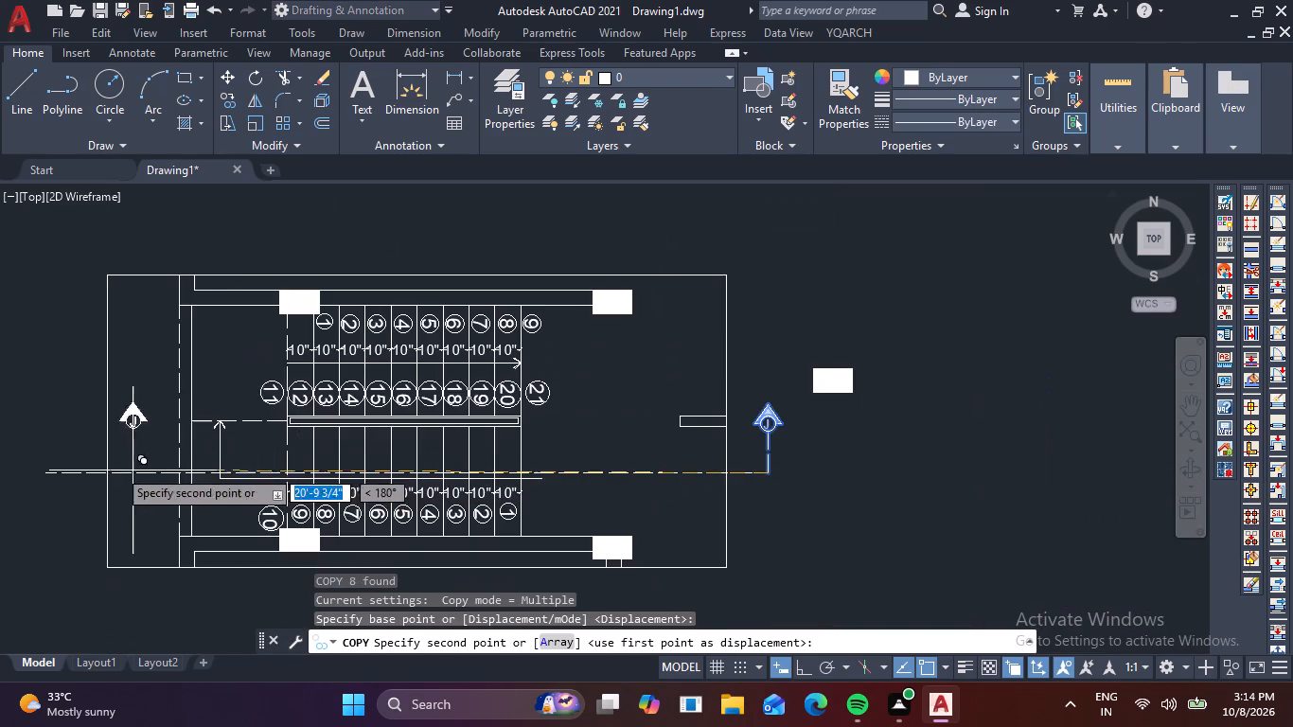
middle_drag(58, 464, 232, 473)
scroll(203, 484, up, 2)
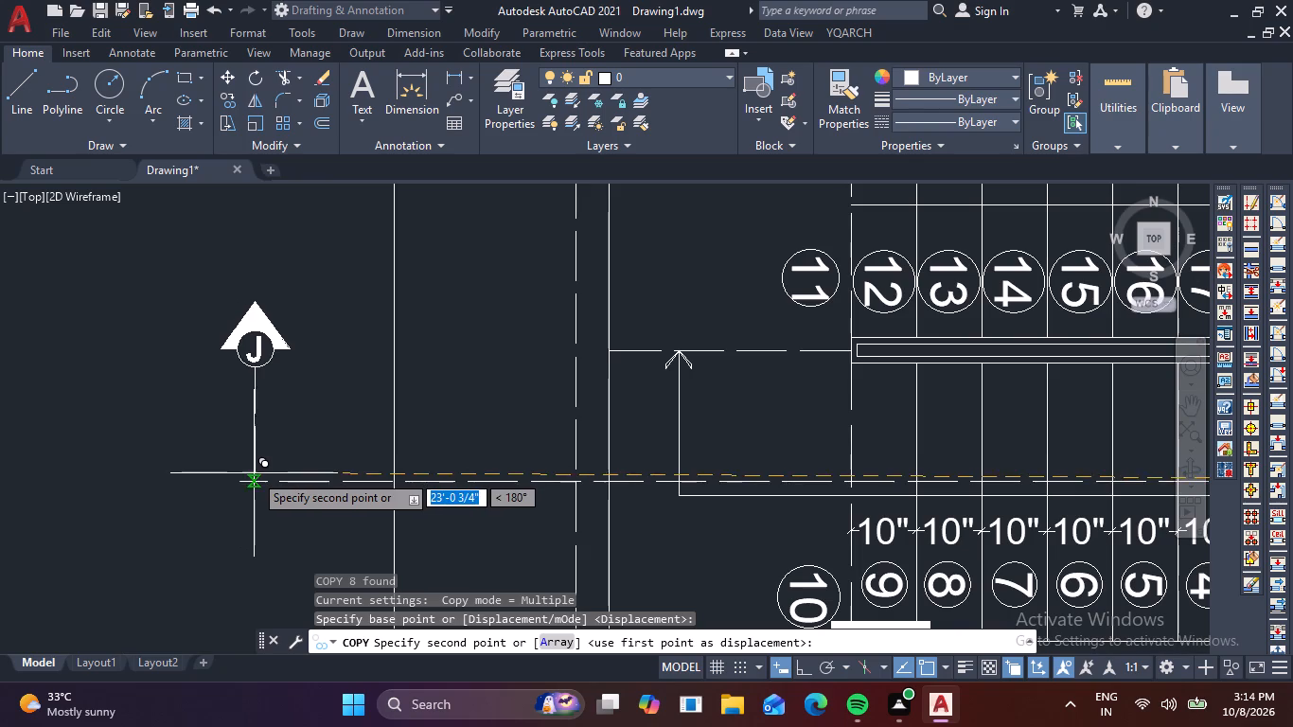
click(239, 478)
key(Escape)
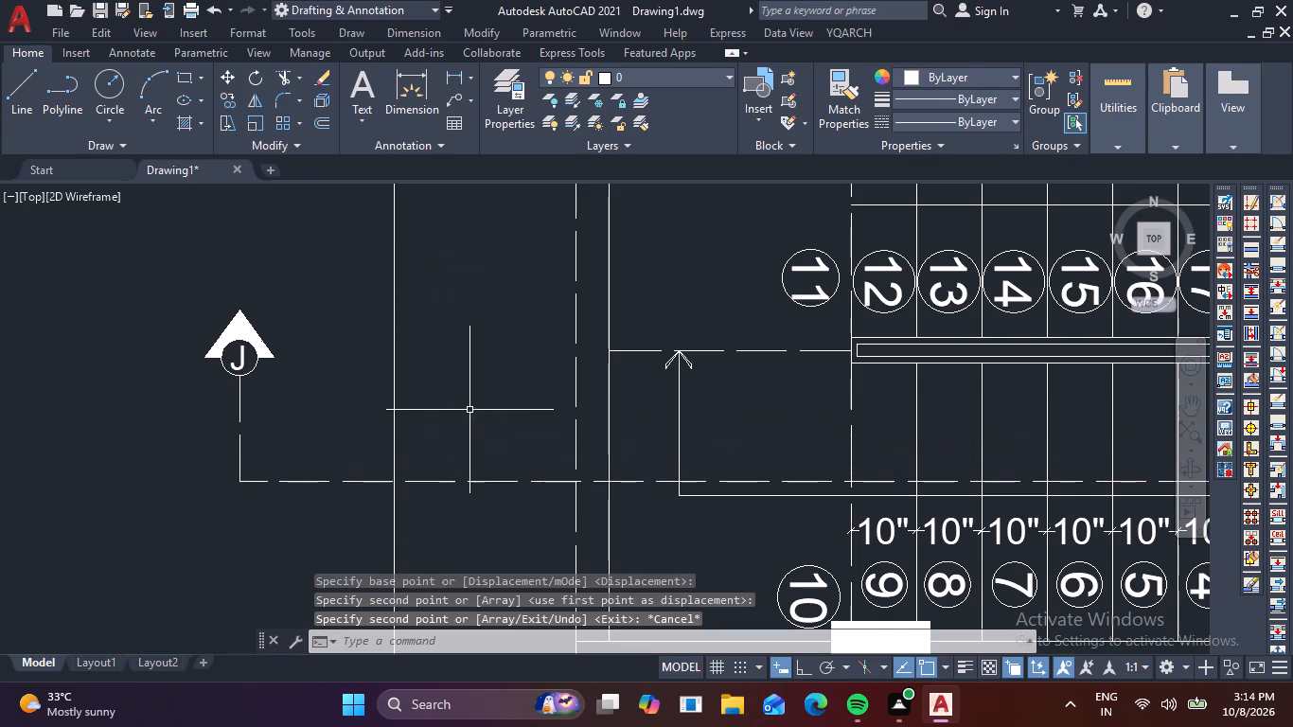
With the cutting line and its right leader selected, load the DASHEDX2 linetype from acad.lin into the drawing.
scroll(502, 397, down, 3)
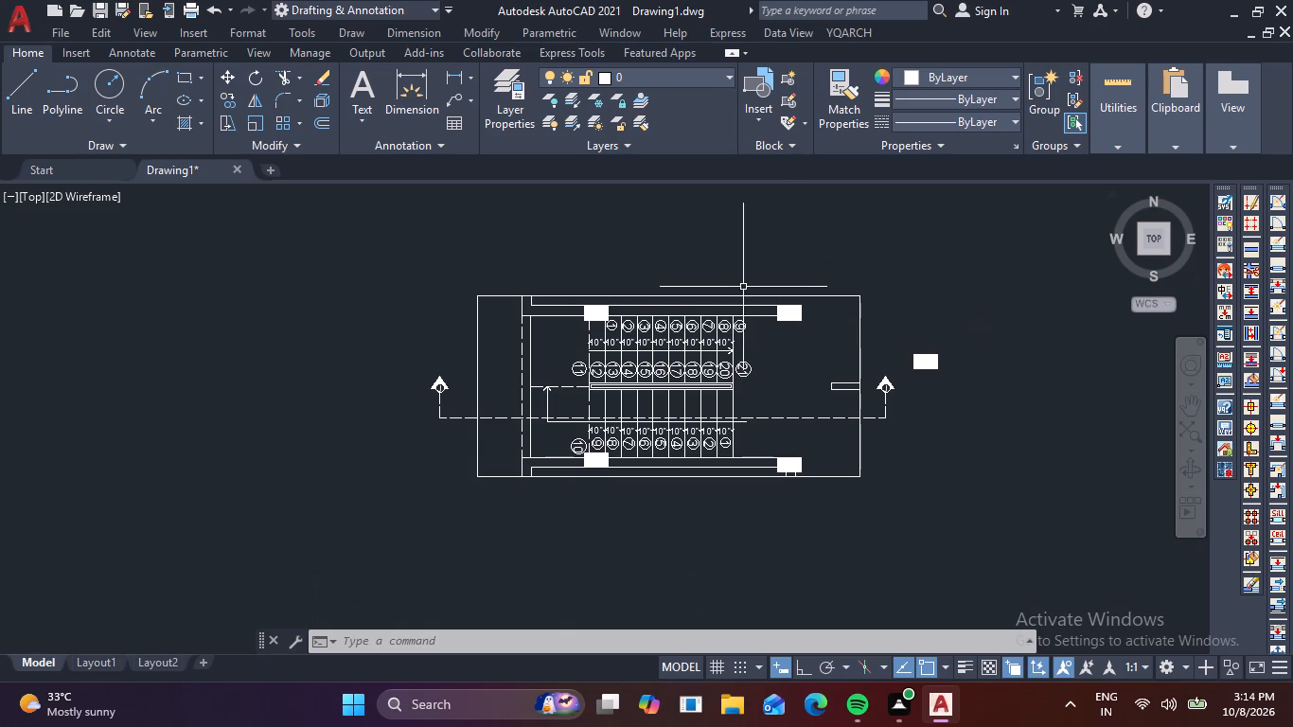
click(807, 438)
click(789, 409)
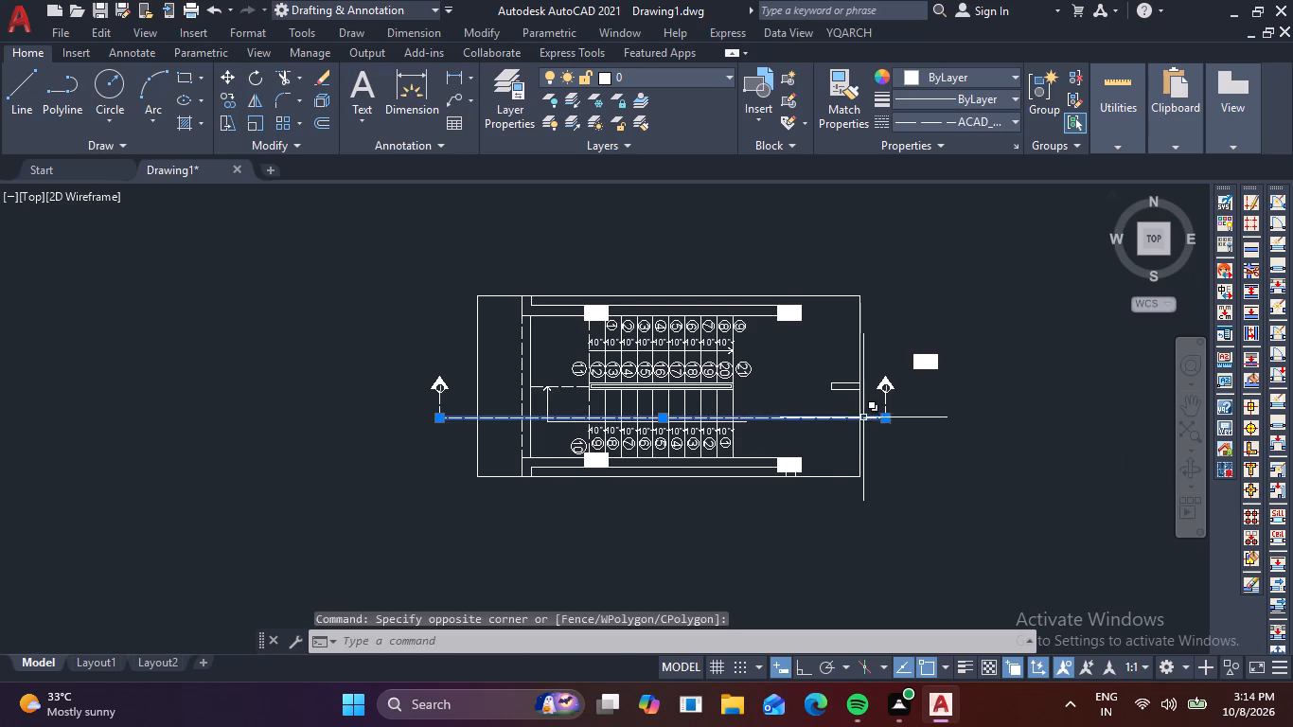
scroll(902, 417, up, 2)
click(872, 390)
click(837, 385)
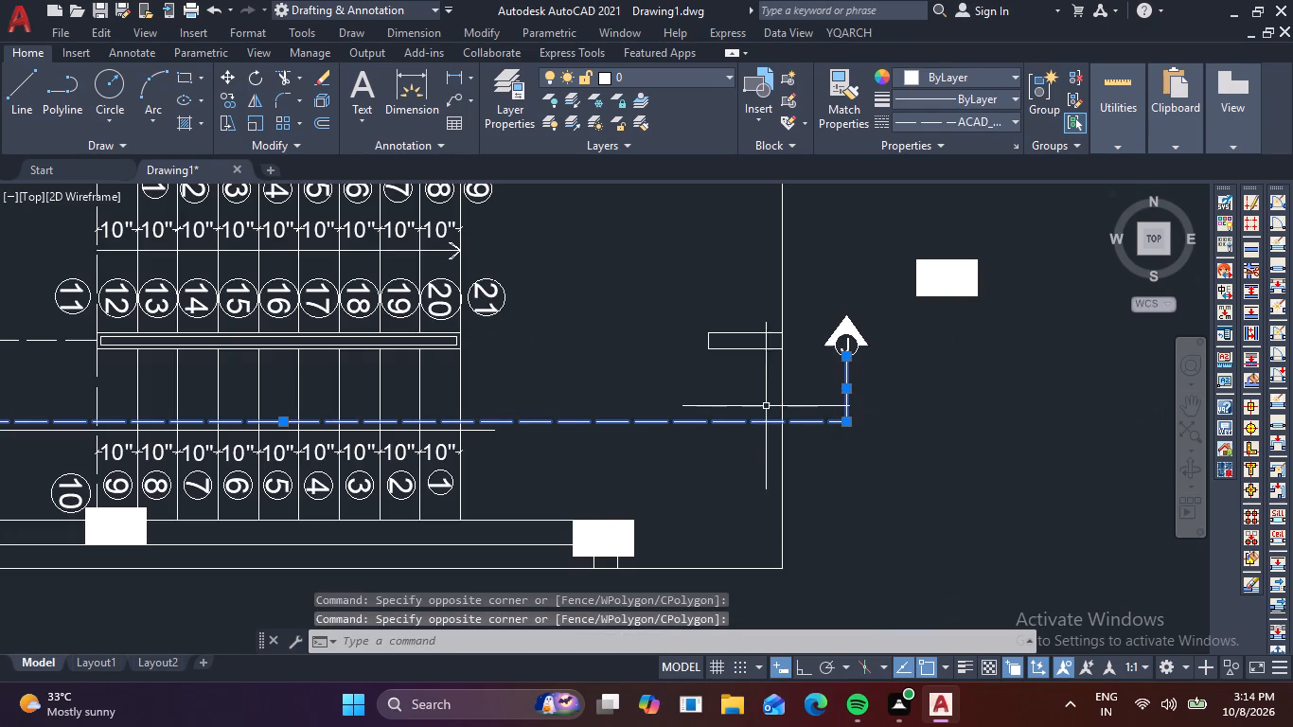
middle_drag(621, 399, 630, 399)
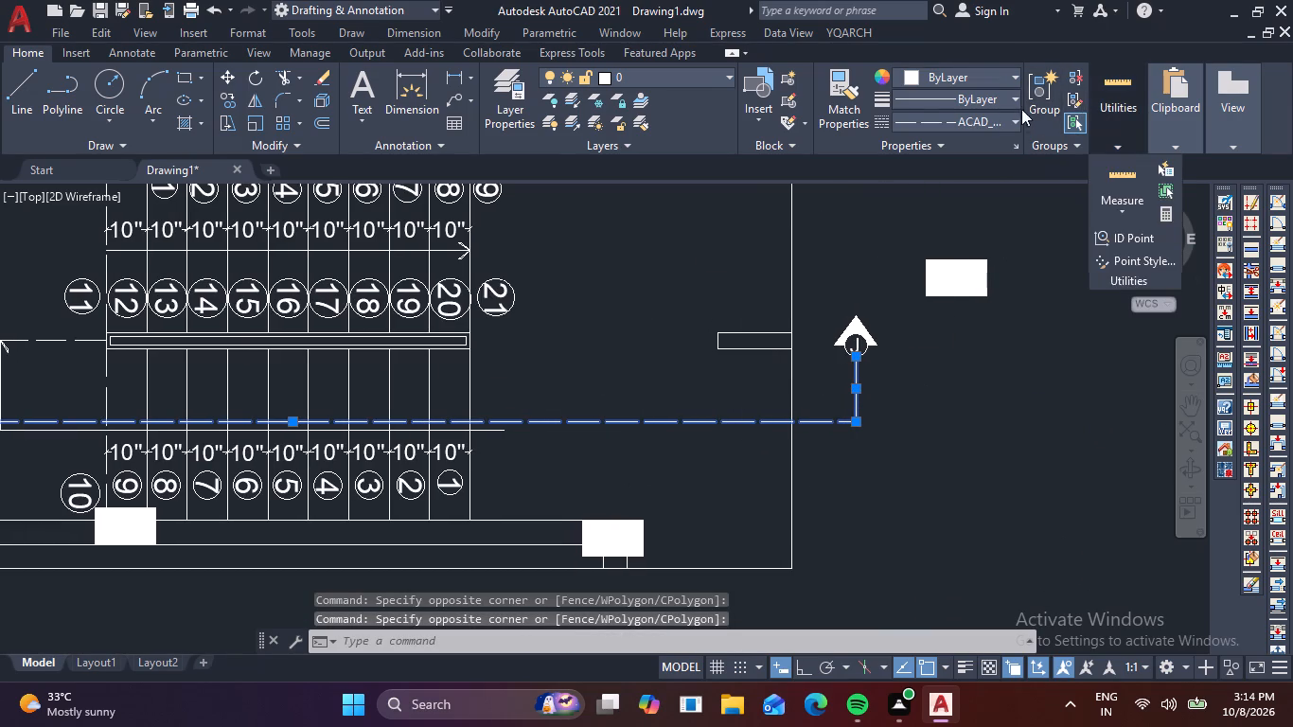
click(1007, 122)
click(942, 231)
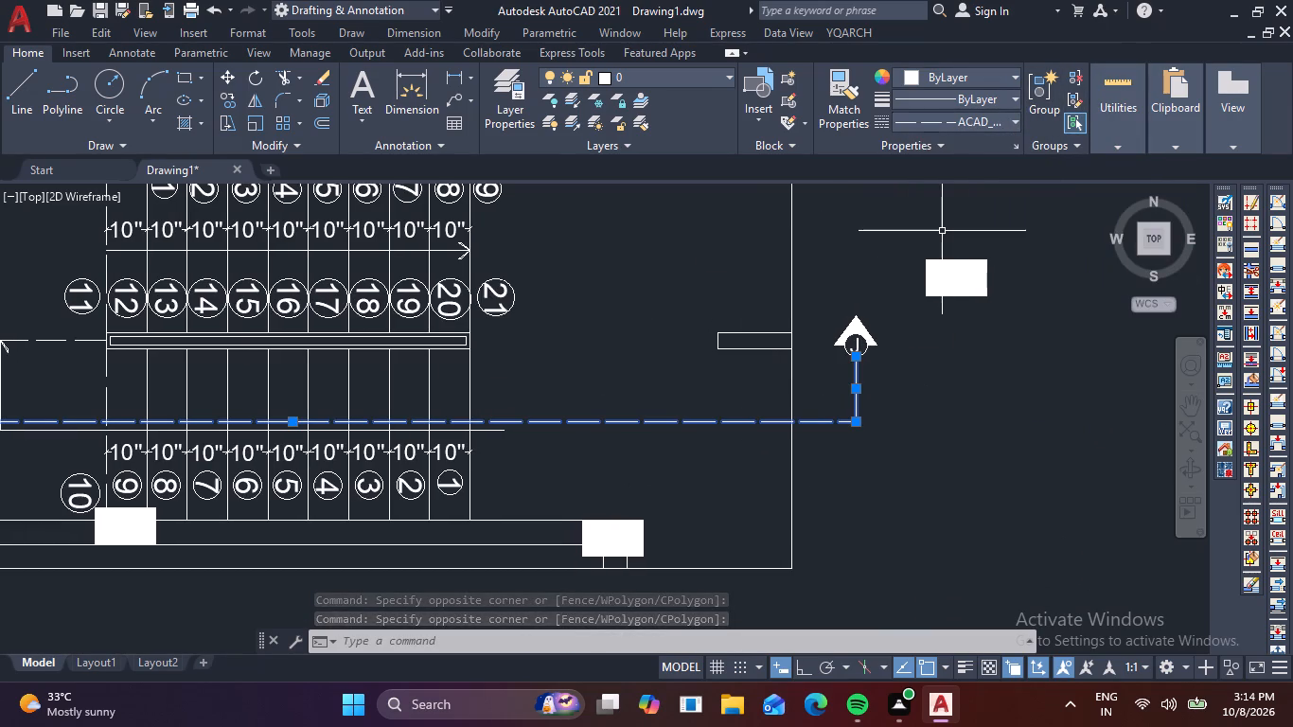
click(1024, 114)
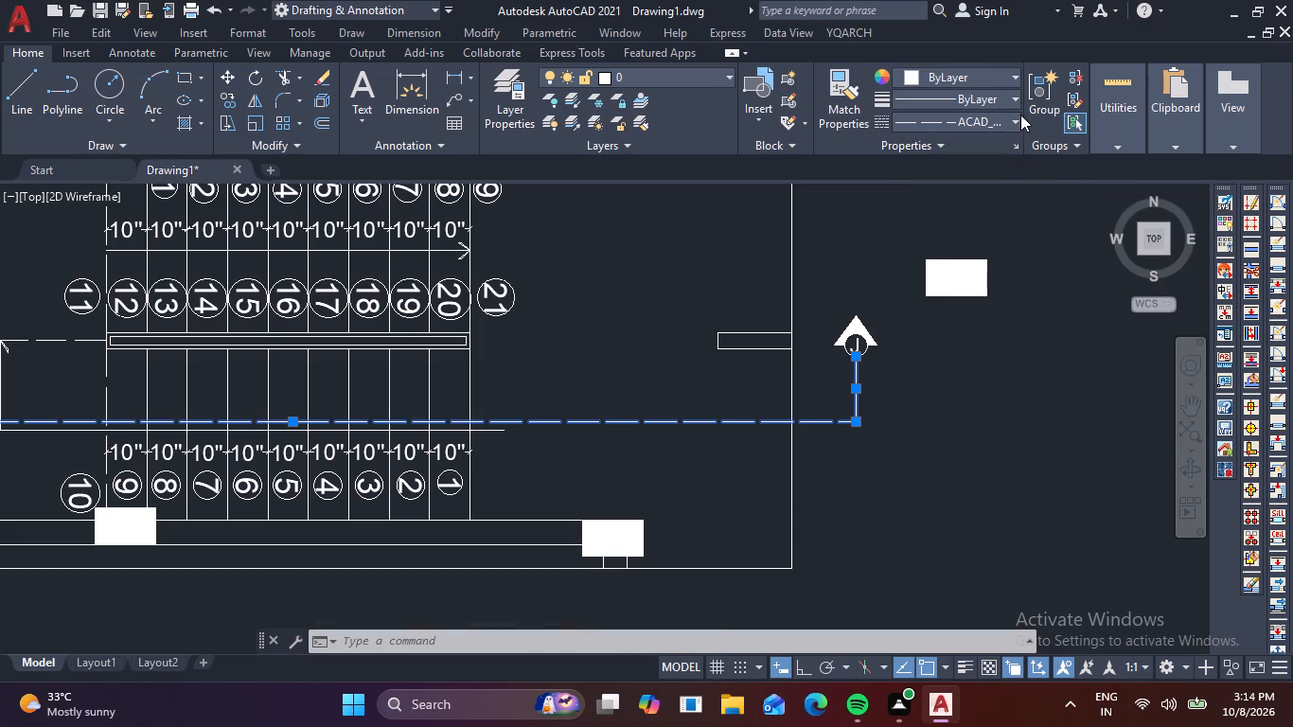
click(1014, 117)
click(939, 240)
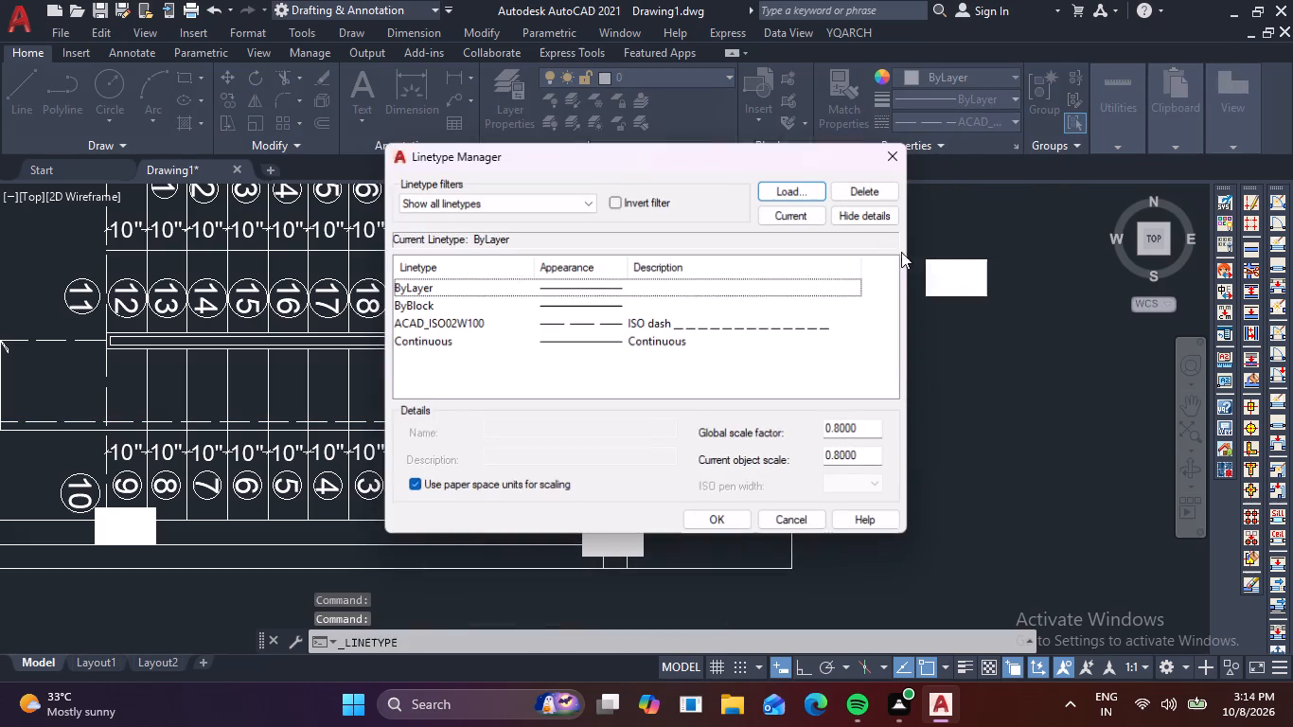
click(799, 195)
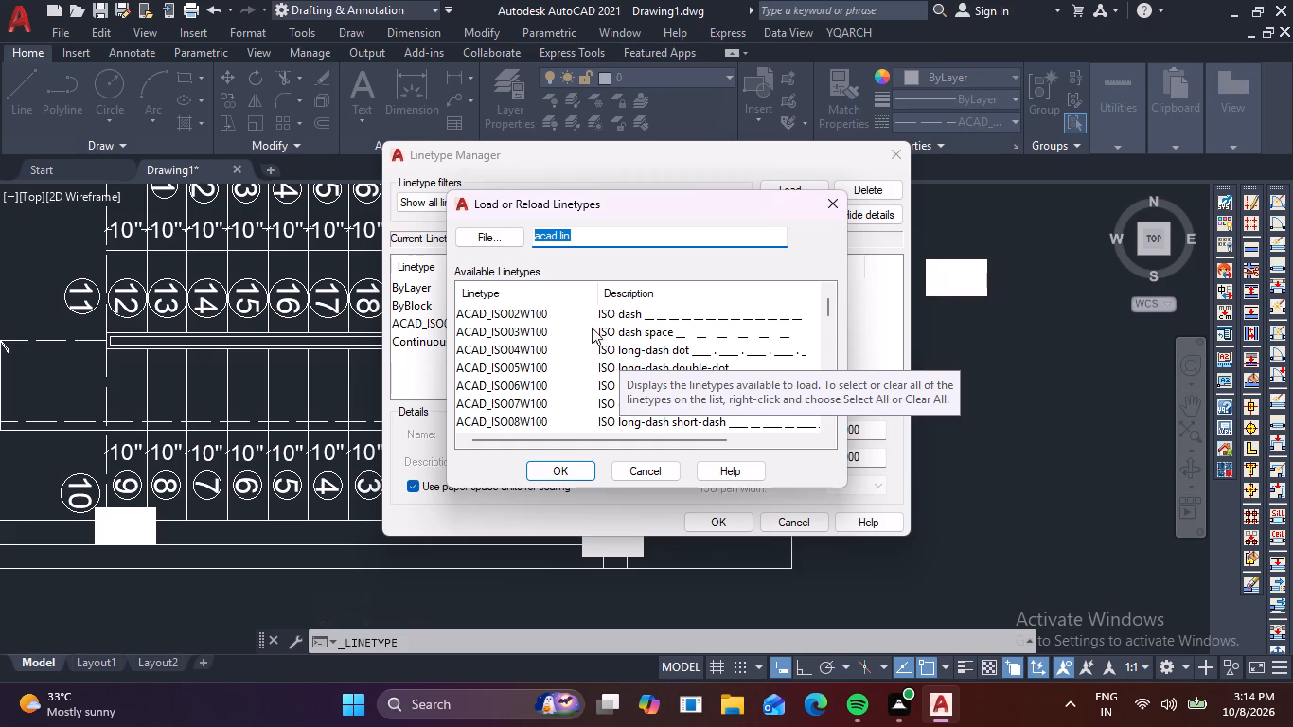
scroll(551, 336, down, 5)
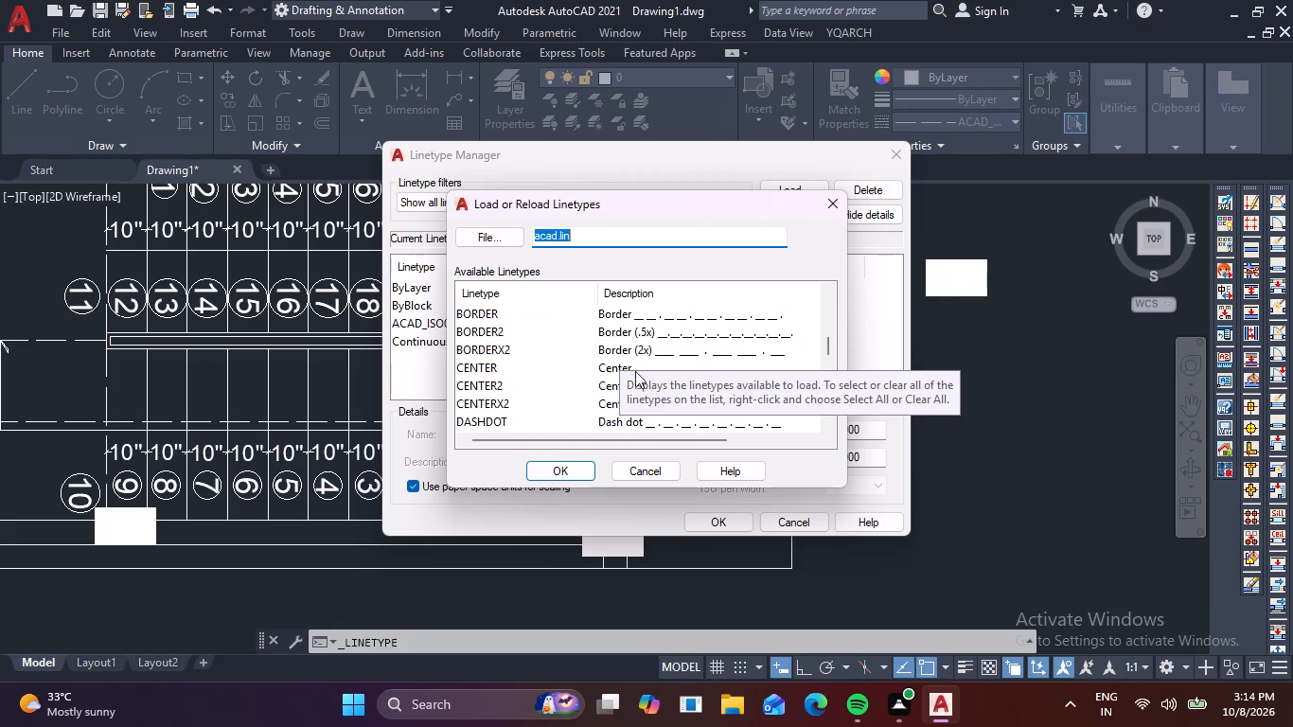
scroll(659, 340, down, 3)
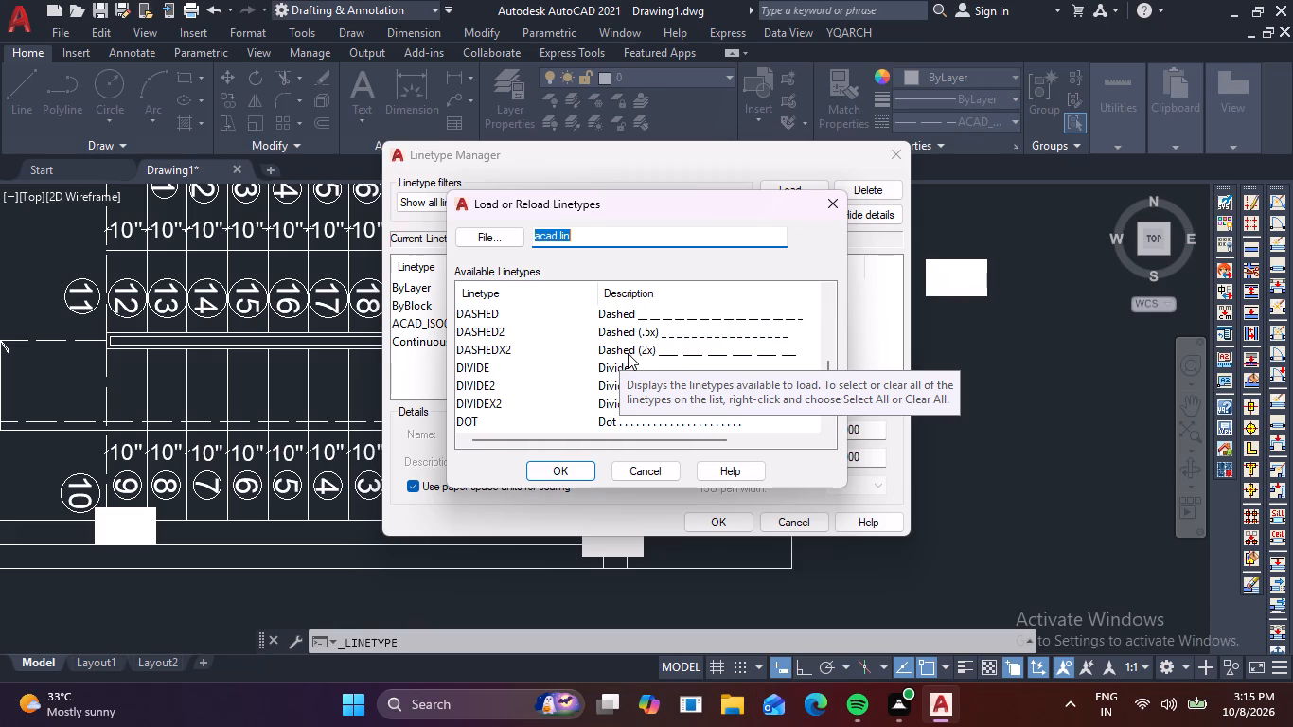
click(500, 347)
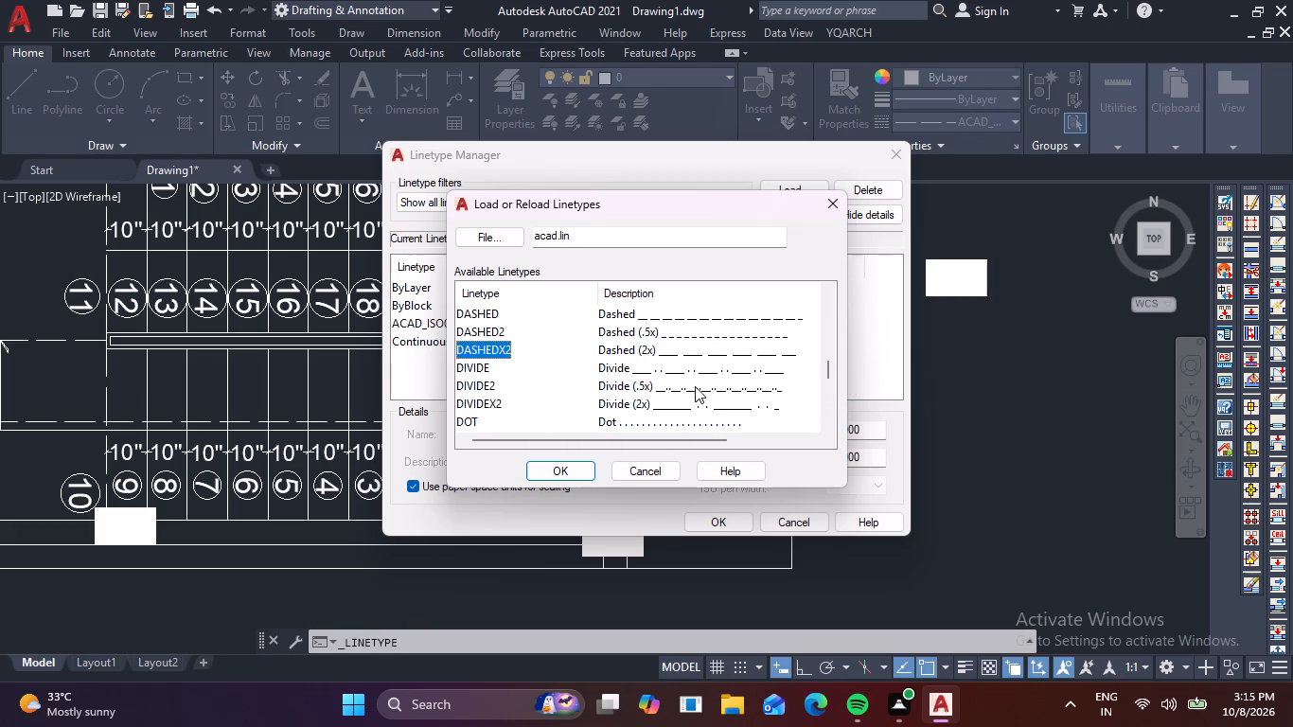
click(570, 474)
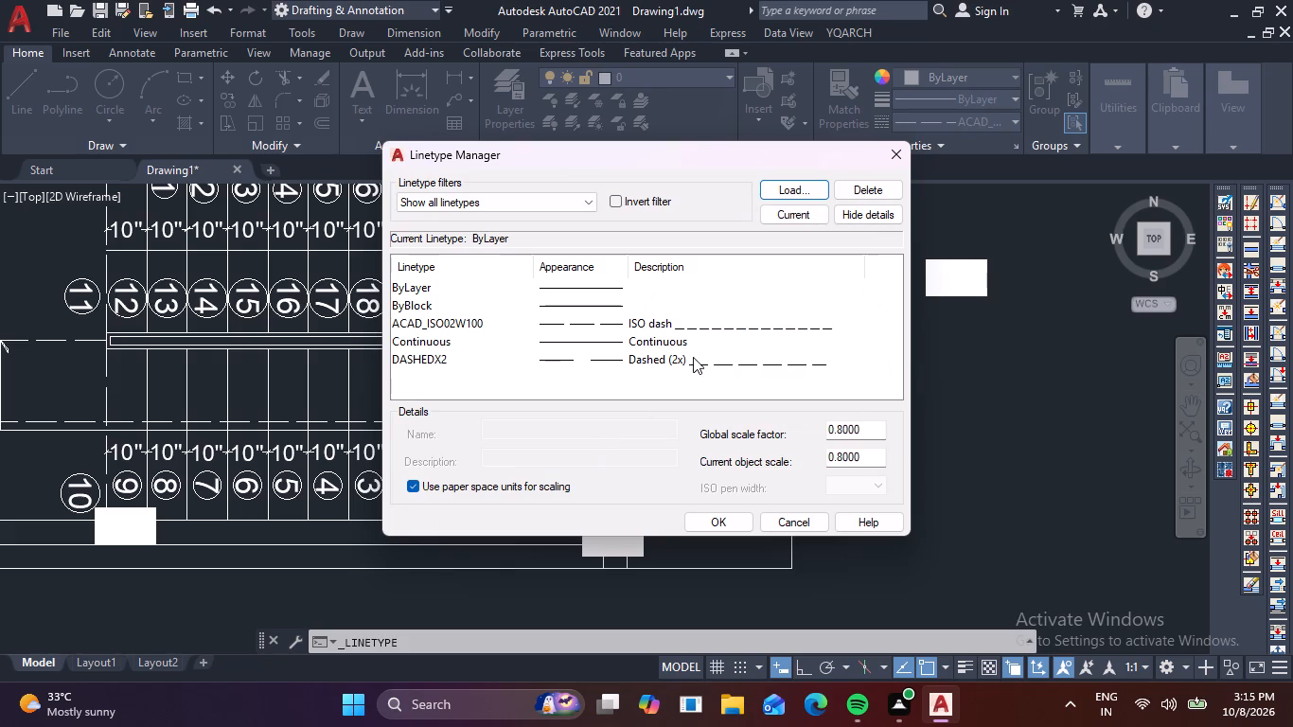
click(711, 530)
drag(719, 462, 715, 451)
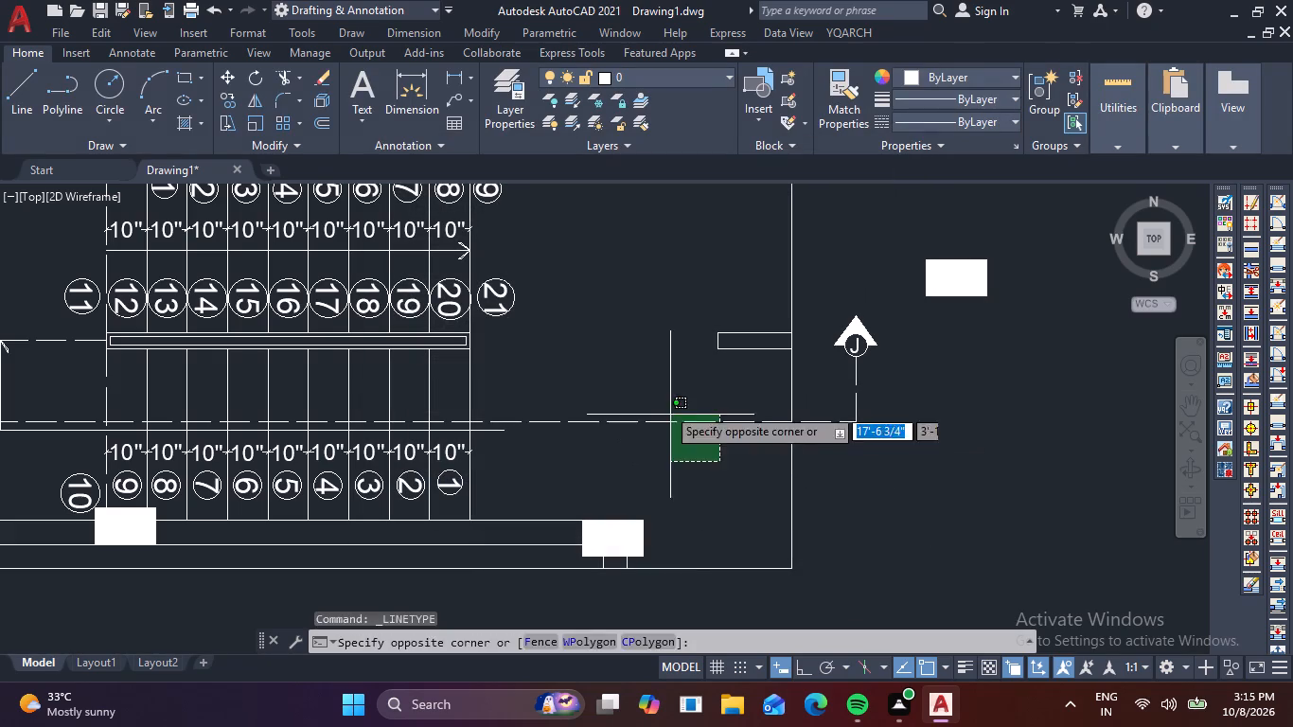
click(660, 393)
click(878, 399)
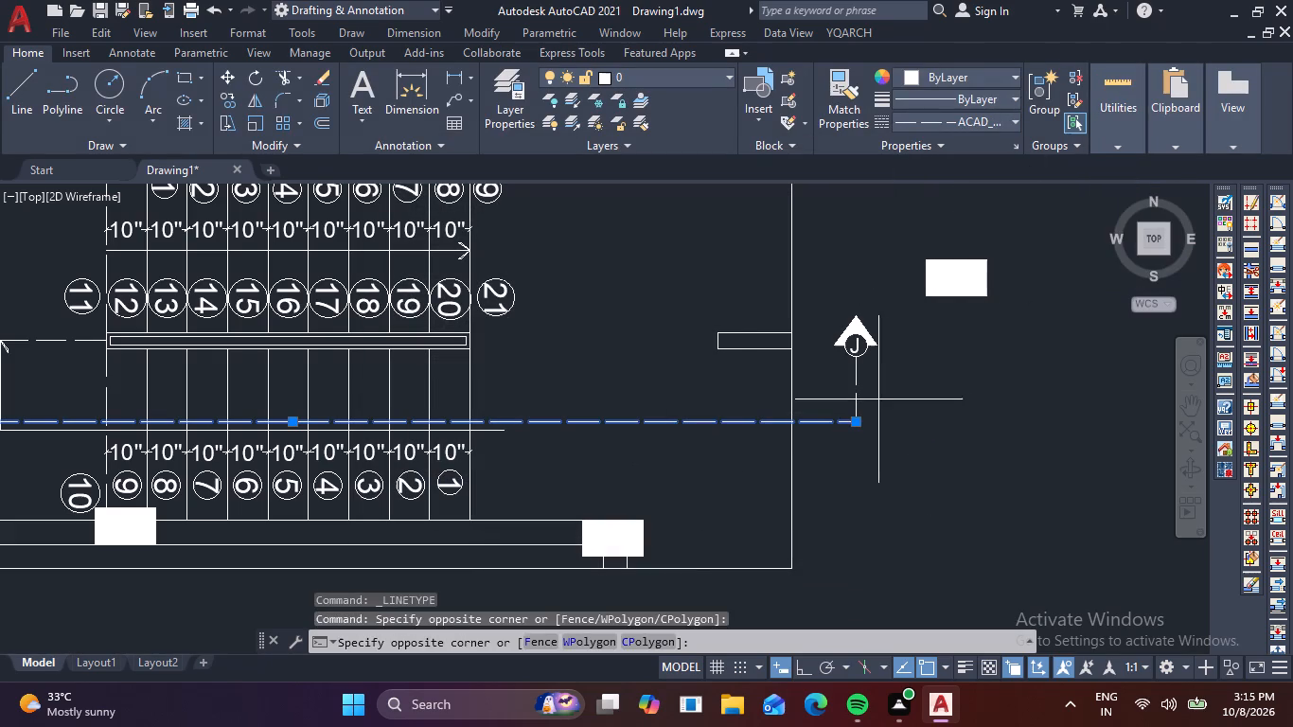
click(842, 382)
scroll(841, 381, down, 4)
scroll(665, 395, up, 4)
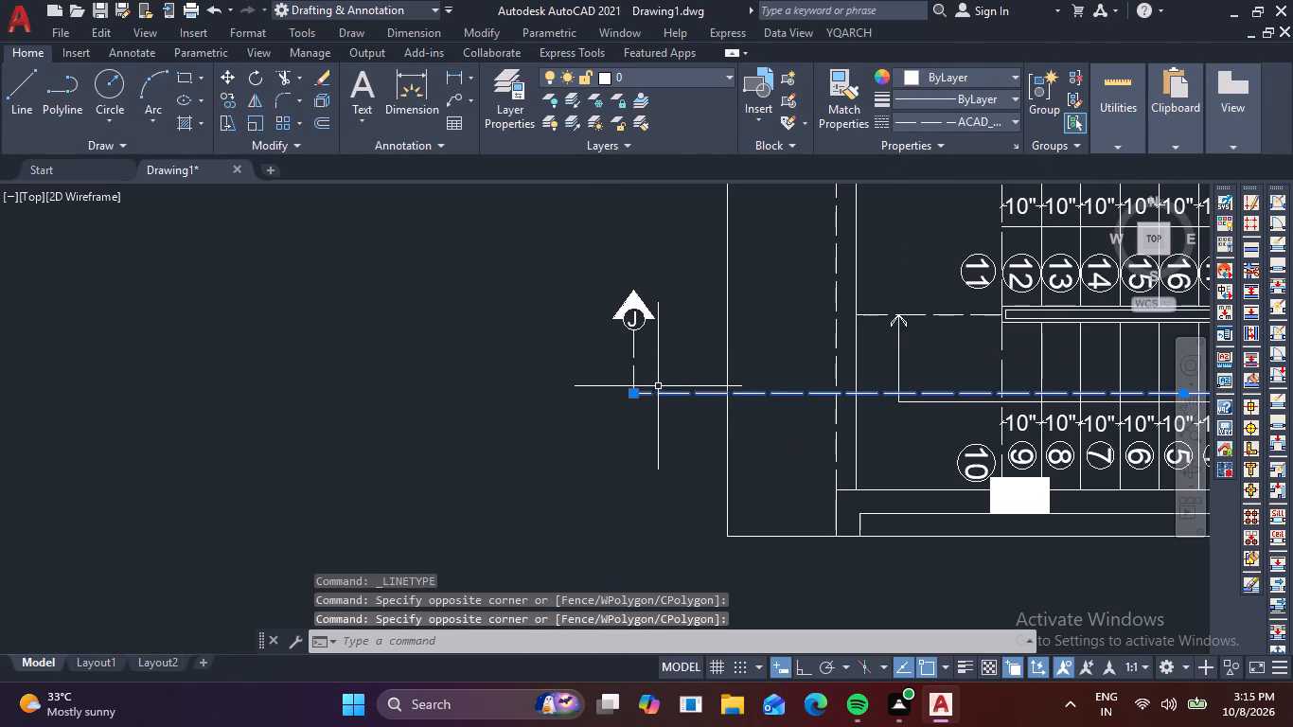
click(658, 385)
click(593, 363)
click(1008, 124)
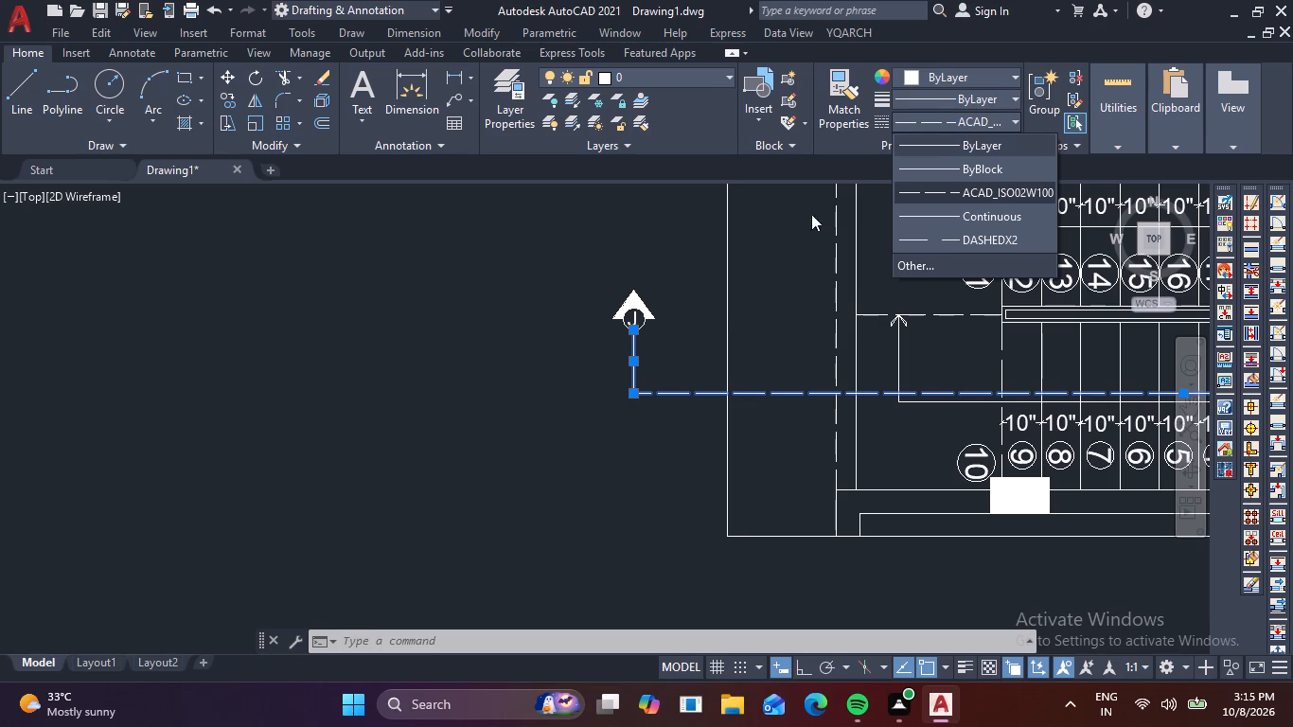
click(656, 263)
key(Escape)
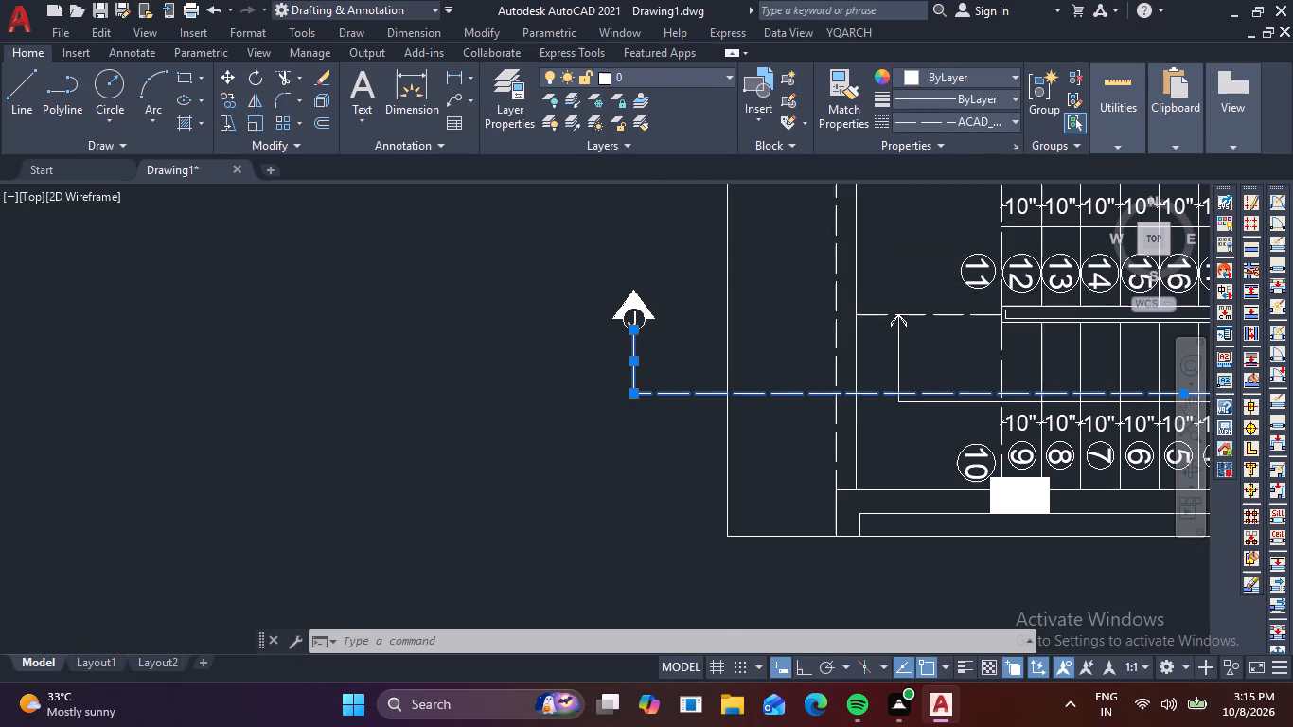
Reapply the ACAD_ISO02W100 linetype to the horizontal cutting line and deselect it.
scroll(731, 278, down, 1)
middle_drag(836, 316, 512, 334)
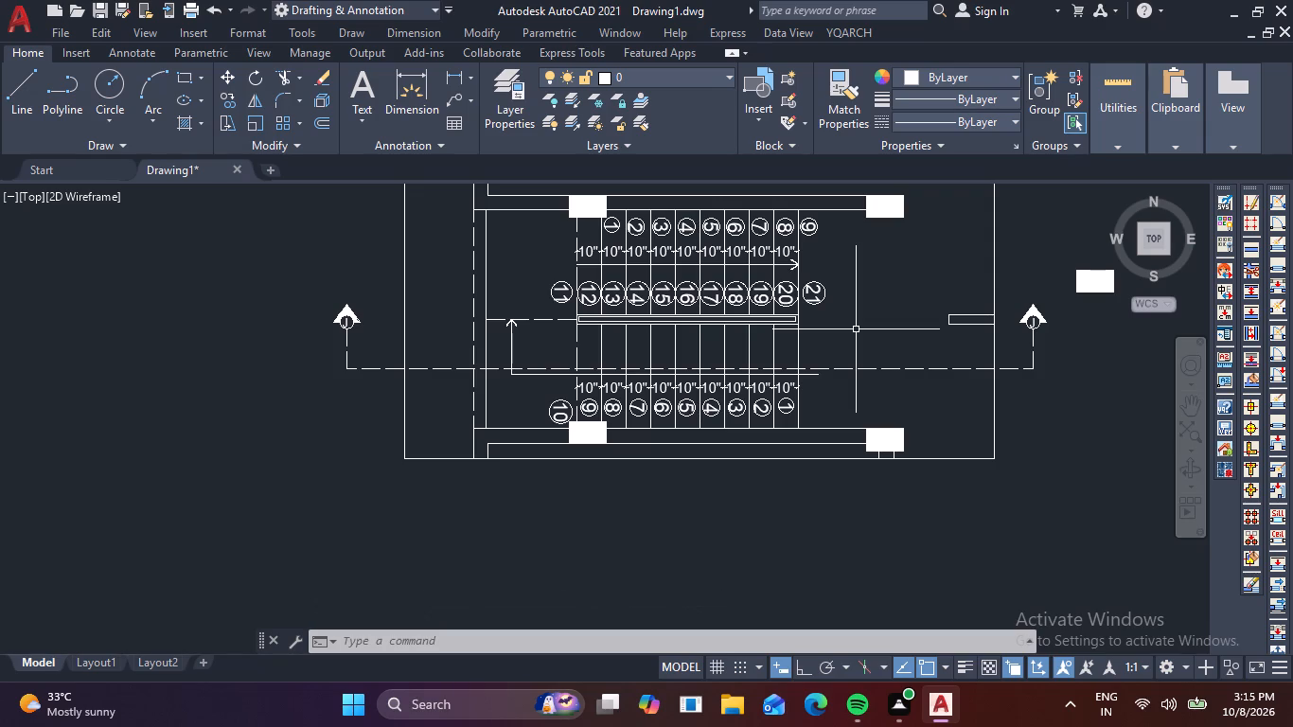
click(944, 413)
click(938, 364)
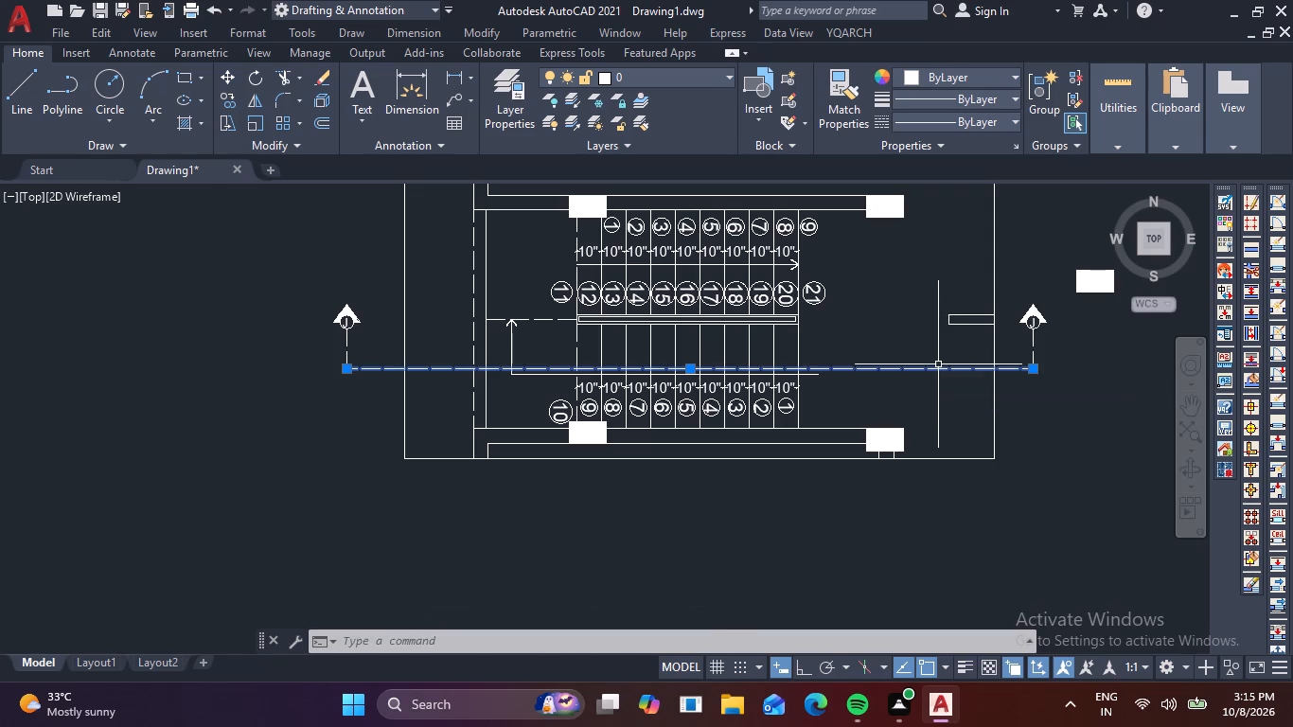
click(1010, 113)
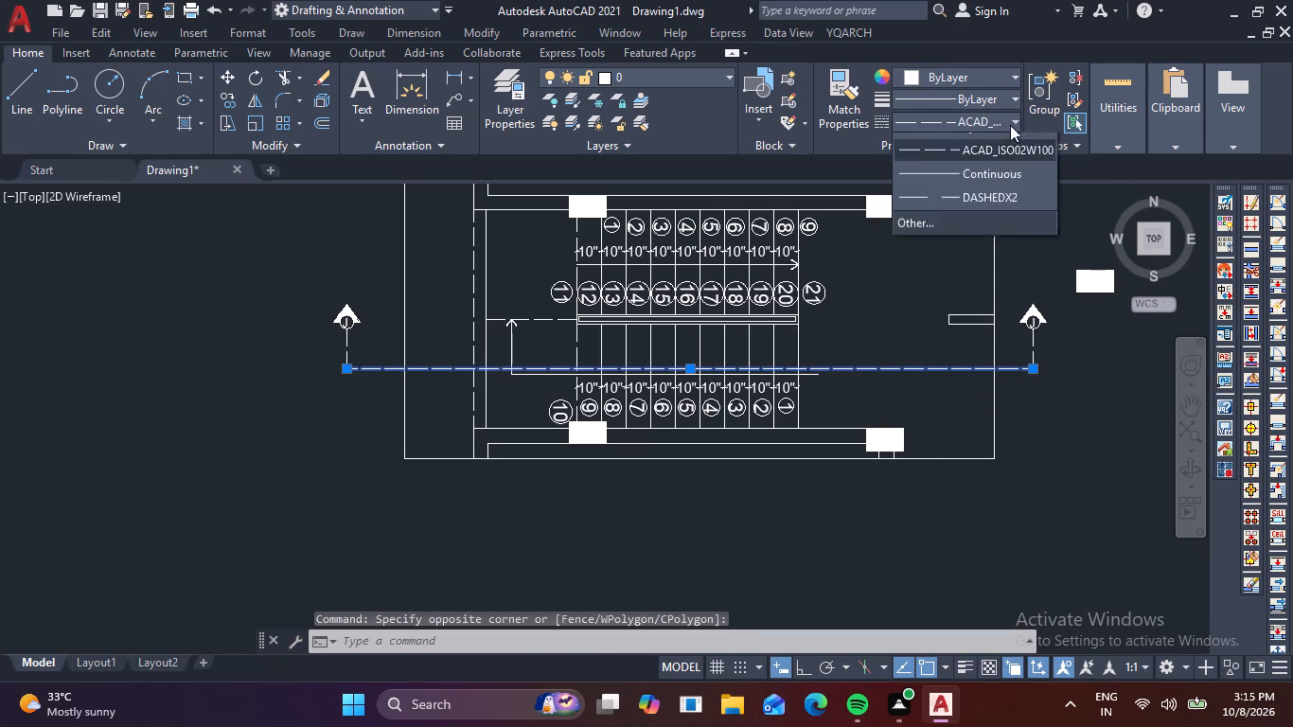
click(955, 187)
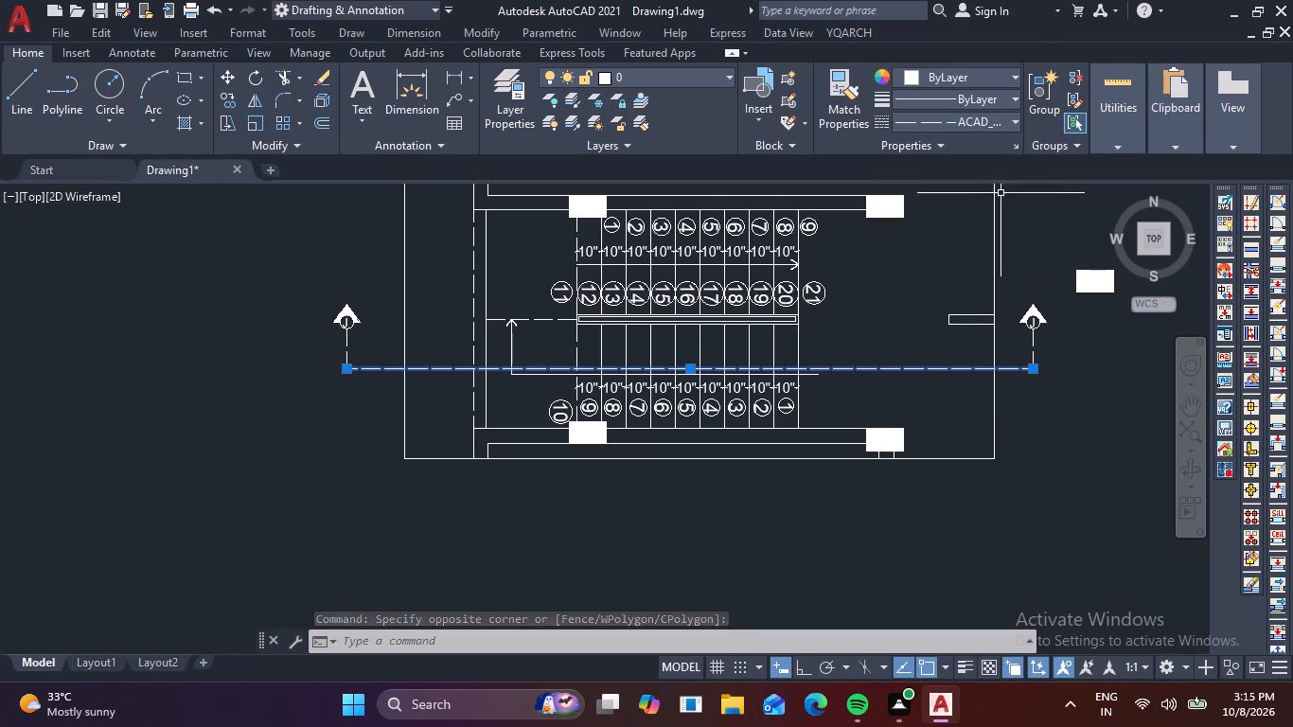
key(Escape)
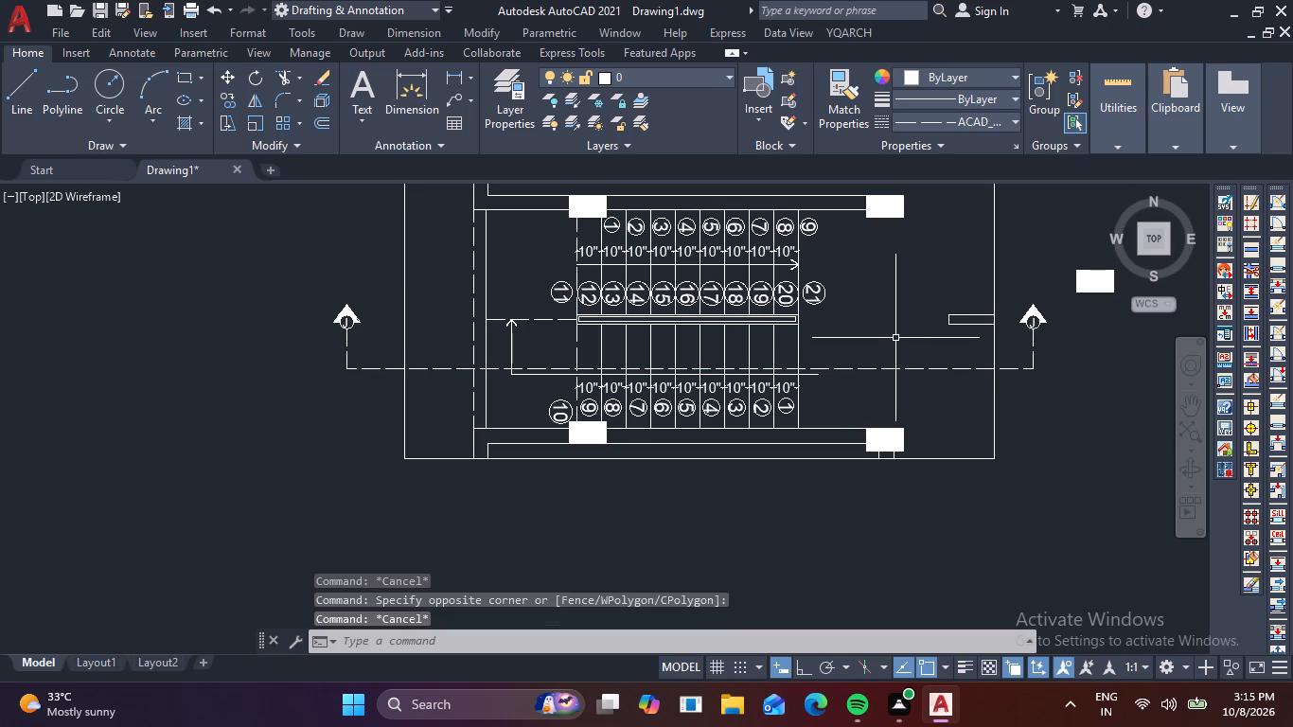
Copy the J letter from the marker at the cutting line's right end to the empty space below it, outside the boundary.
scroll(818, 309, down, 2)
scroll(823, 314, up, 1)
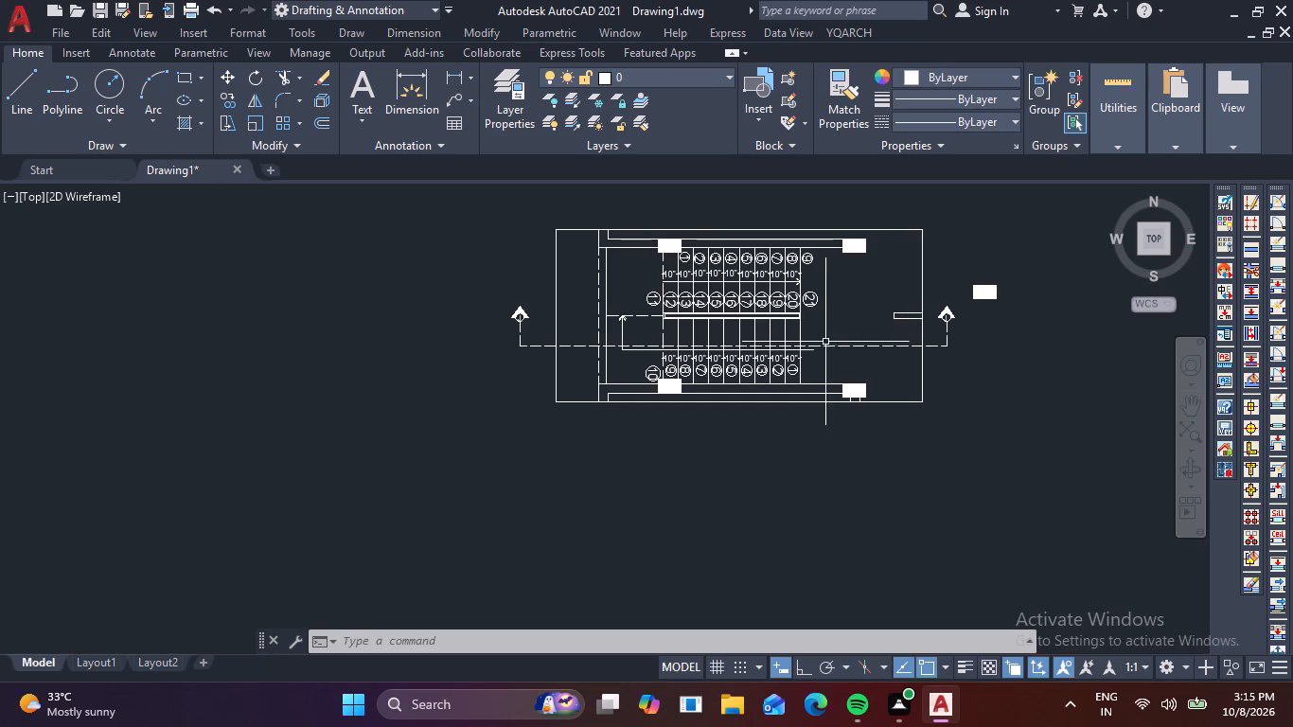
scroll(790, 394, up, 2)
scroll(801, 386, down, 1)
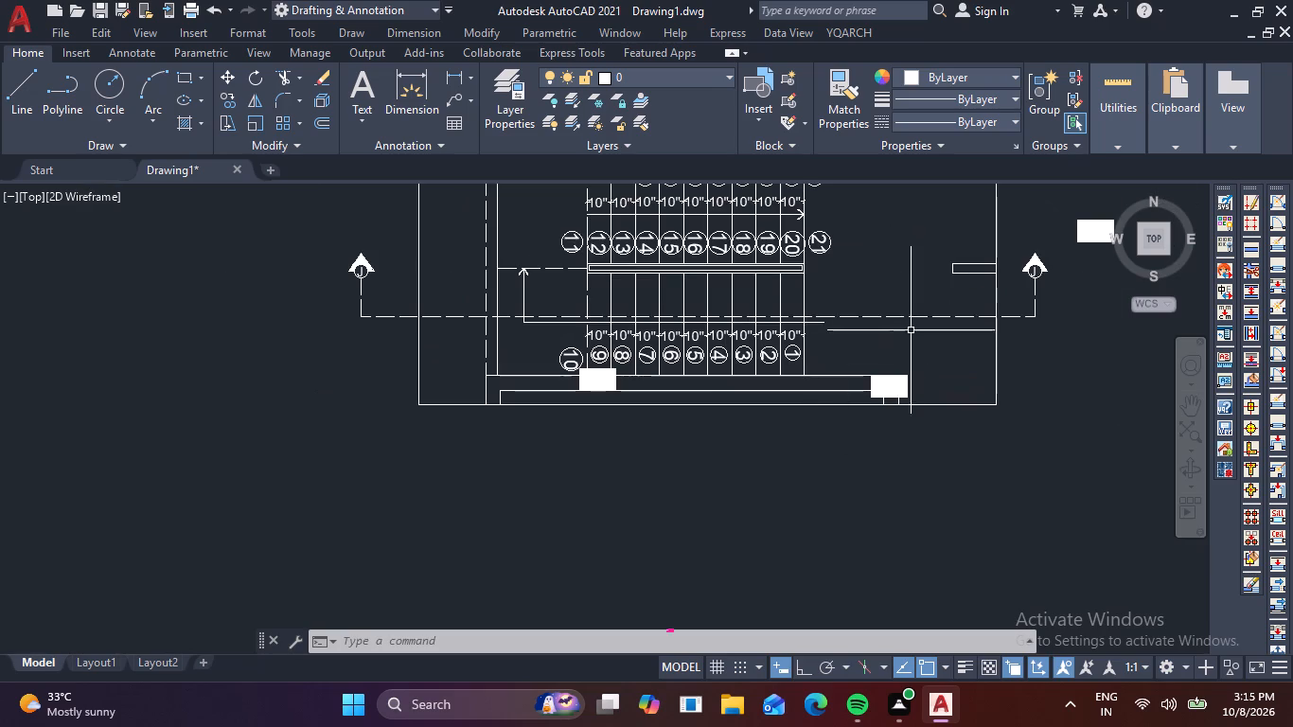
scroll(1031, 267, up, 1)
click(1034, 275)
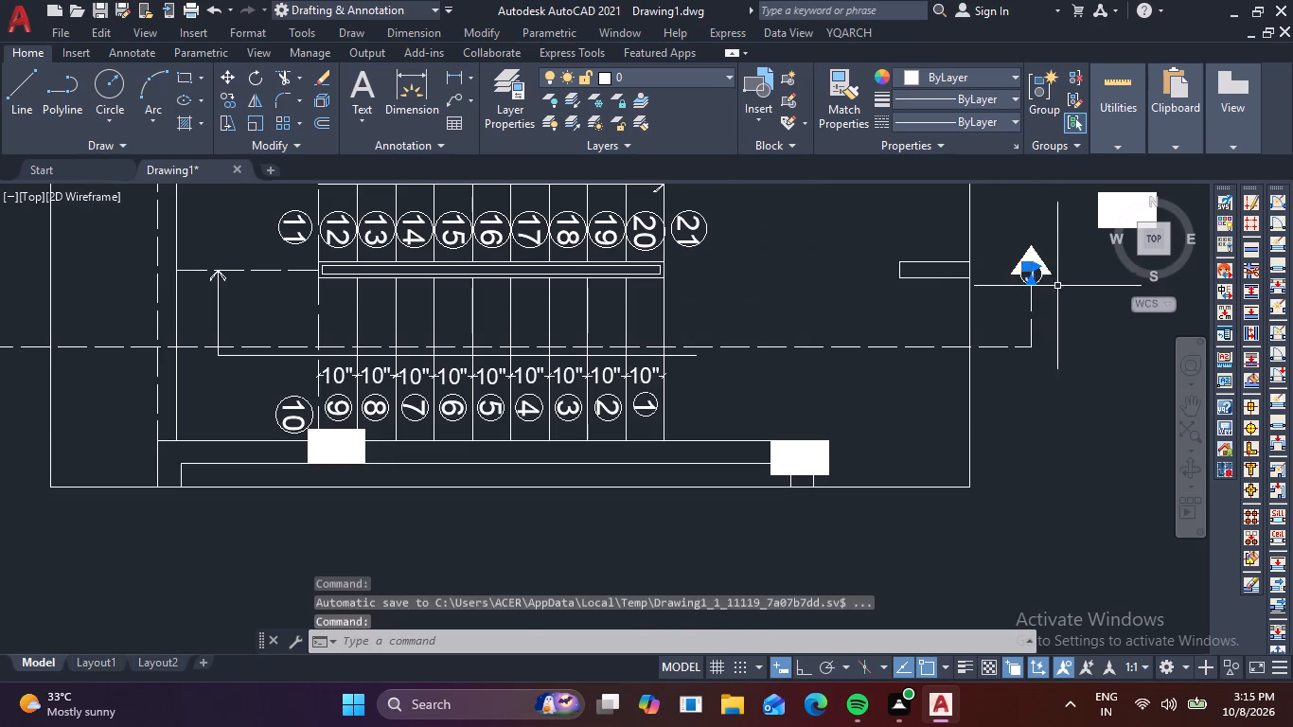
text(CO)
key(space)
click(1033, 277)
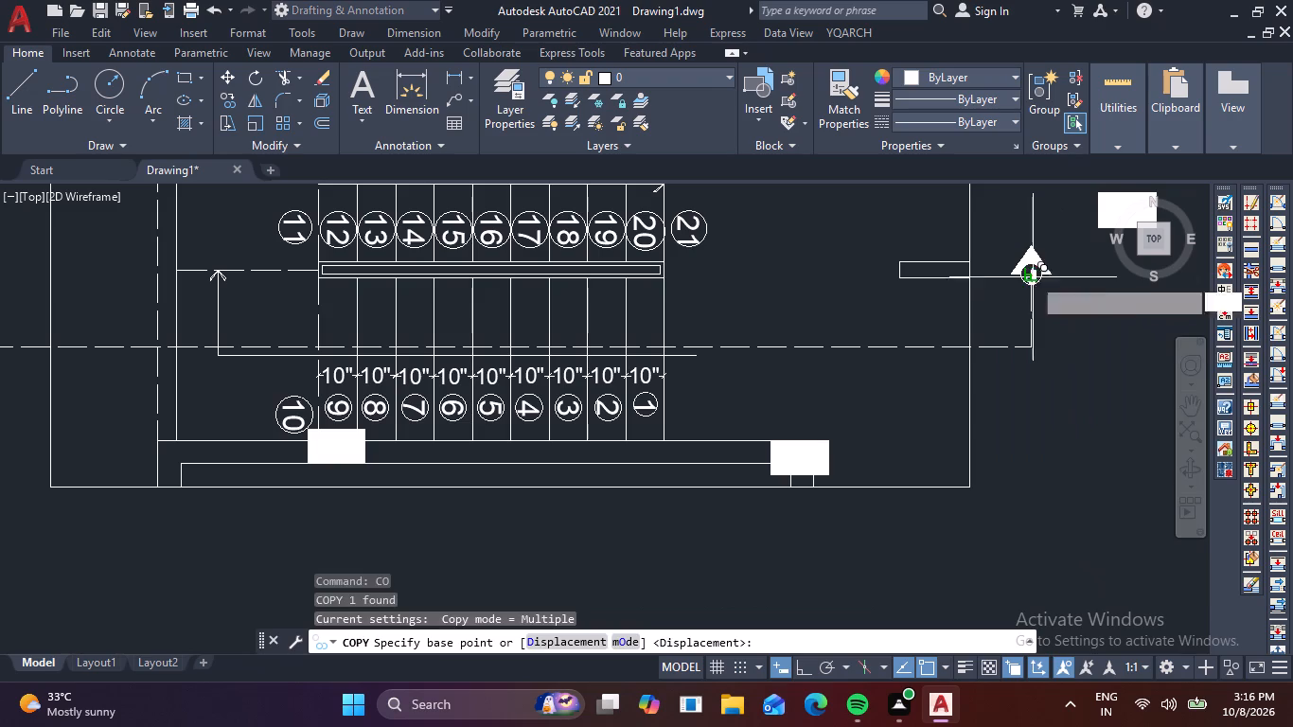
click(1107, 407)
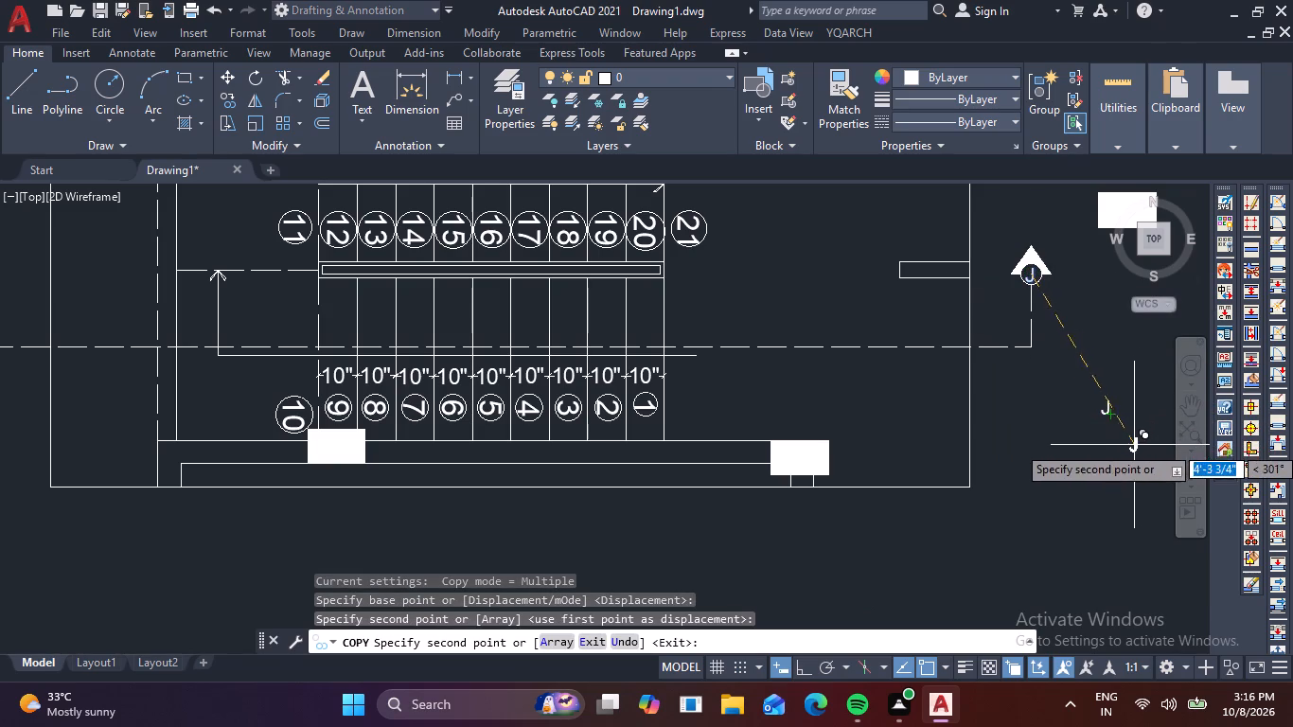
key(Escape)
Widen the copied J label's text frame and replace its content with UP TO and FIRST FLOOR on two lines.
middle_drag(1117, 437, 846, 374)
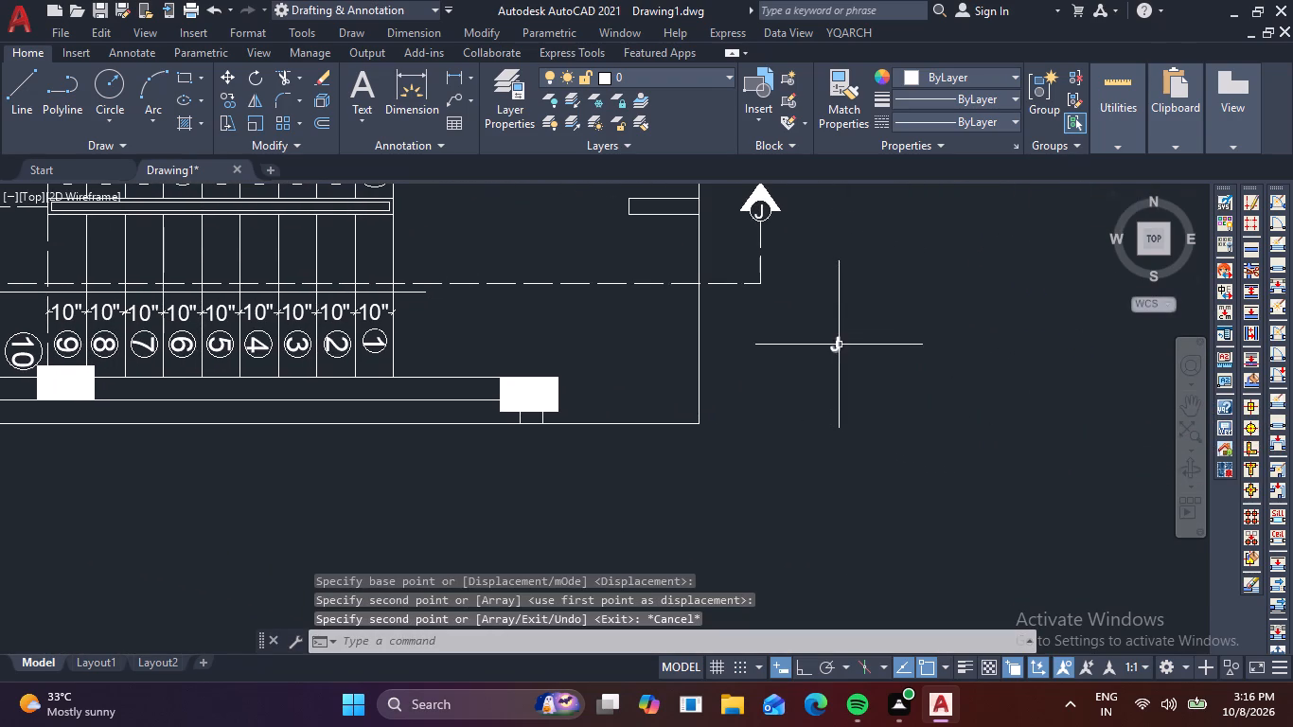
double_click(839, 345)
click(859, 345)
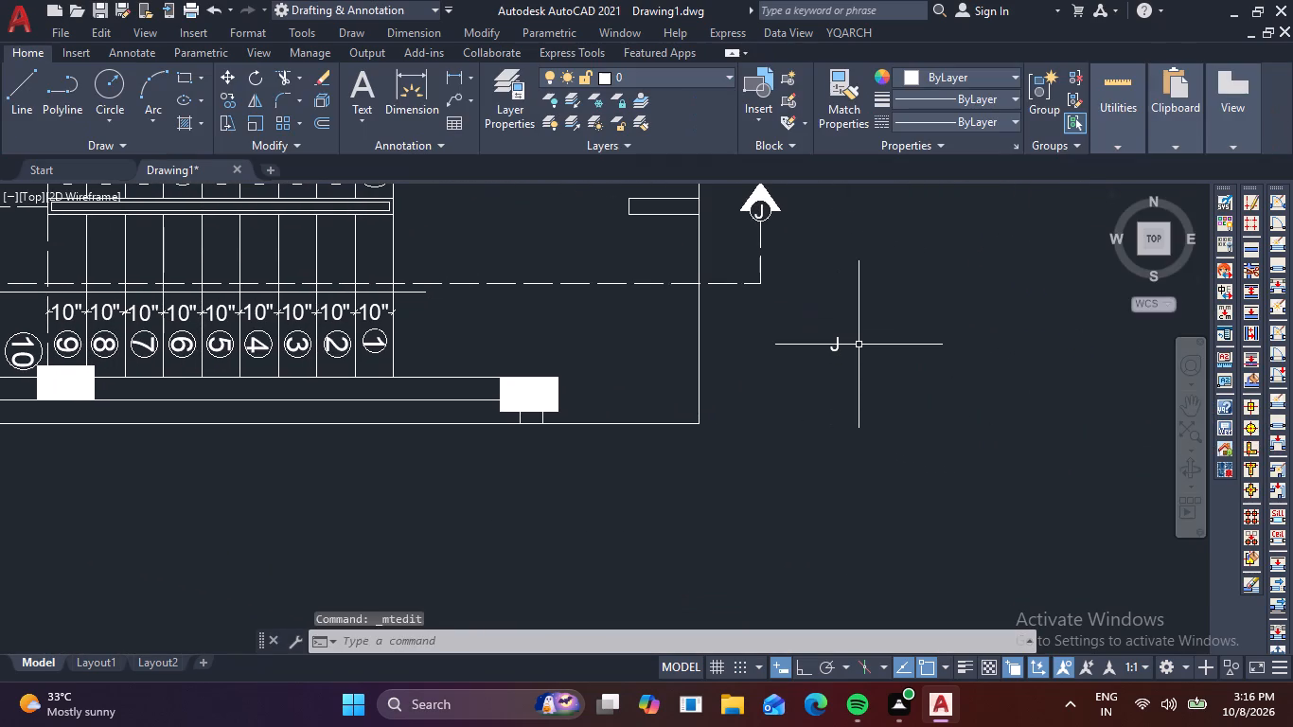
double_click(837, 348)
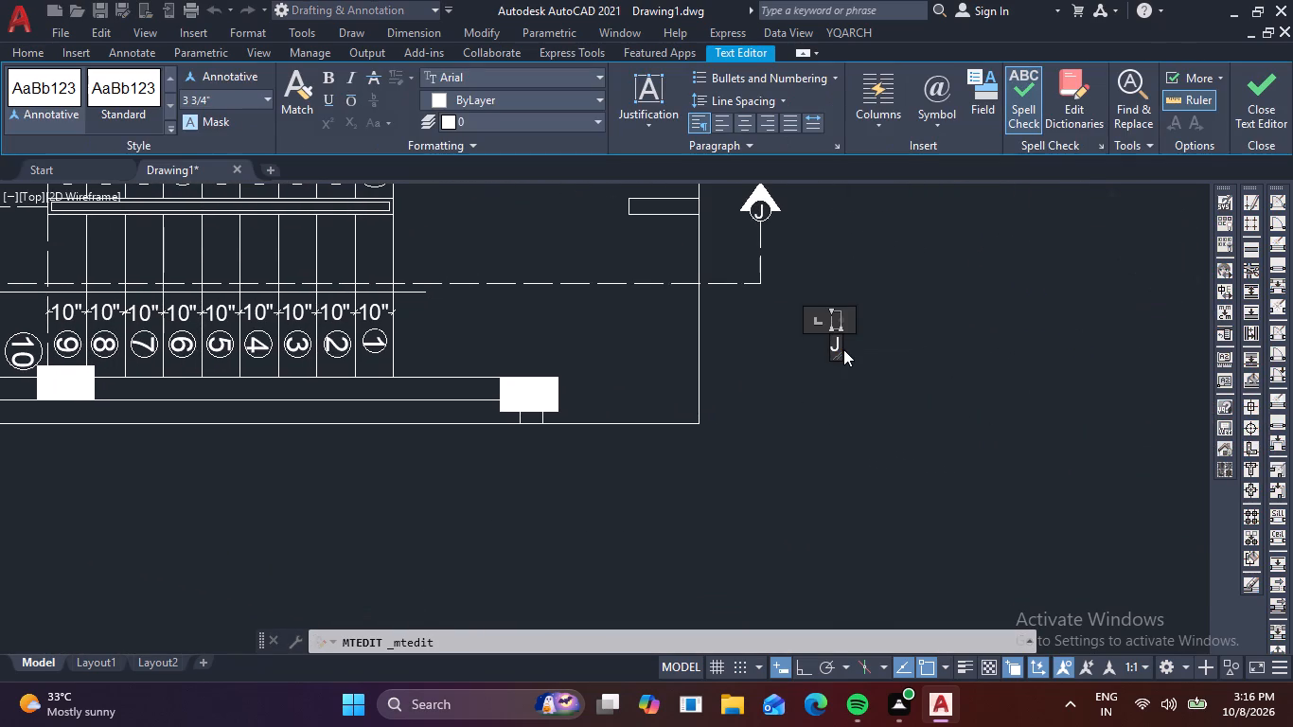
key(BackSpace)
drag(840, 318, 1131, 315)
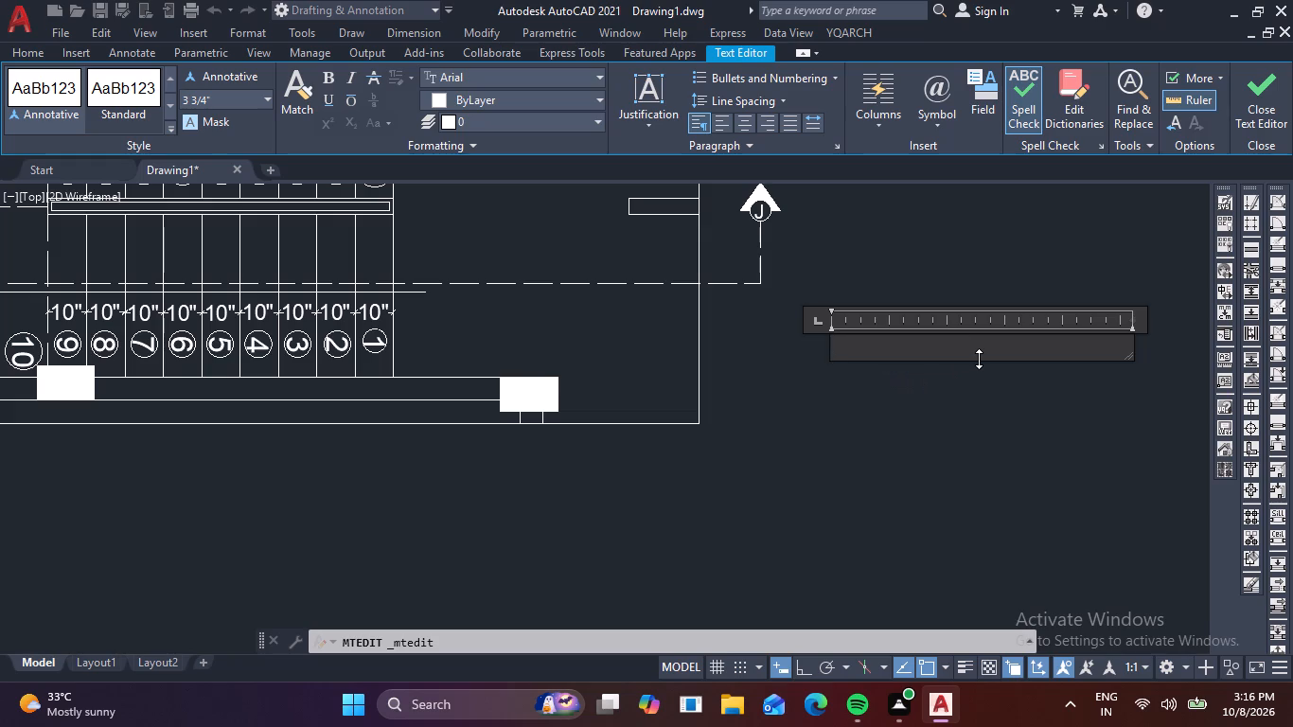
text(UP)
text(TP)
key(BackSpace)
key(BackSpace)
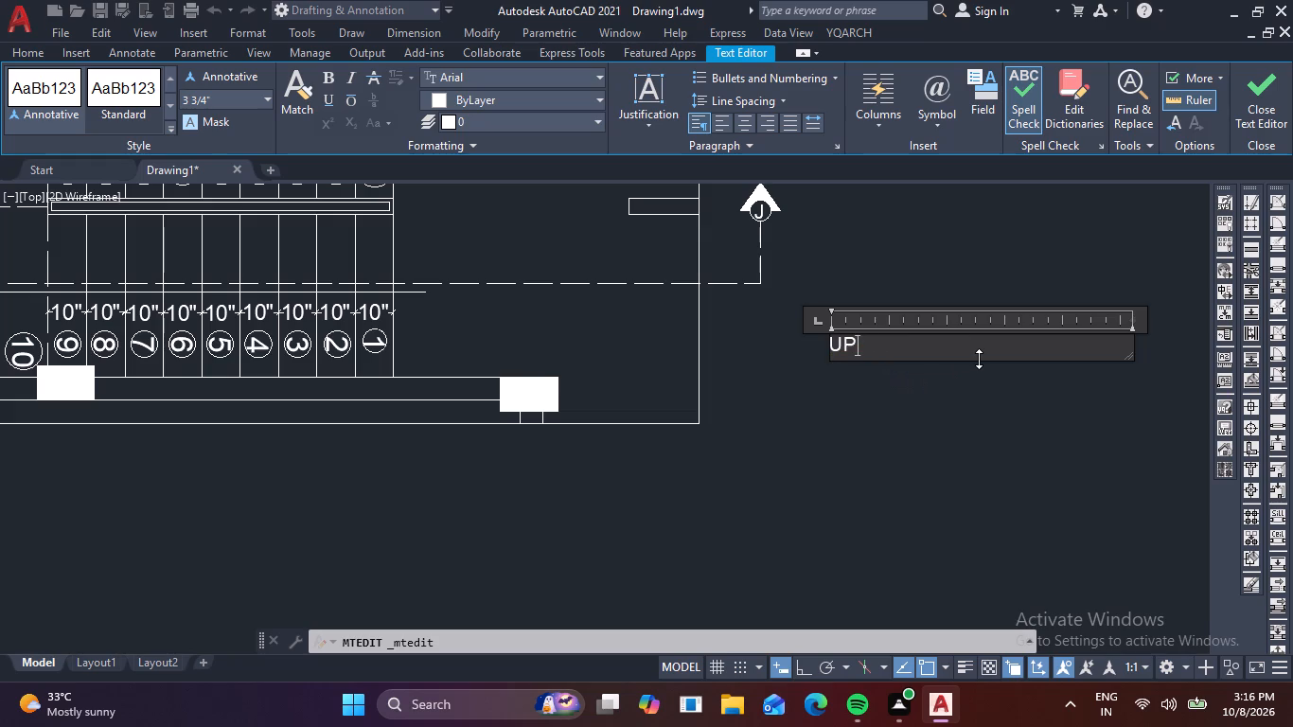
key(space)
text(TO)
key(Return)
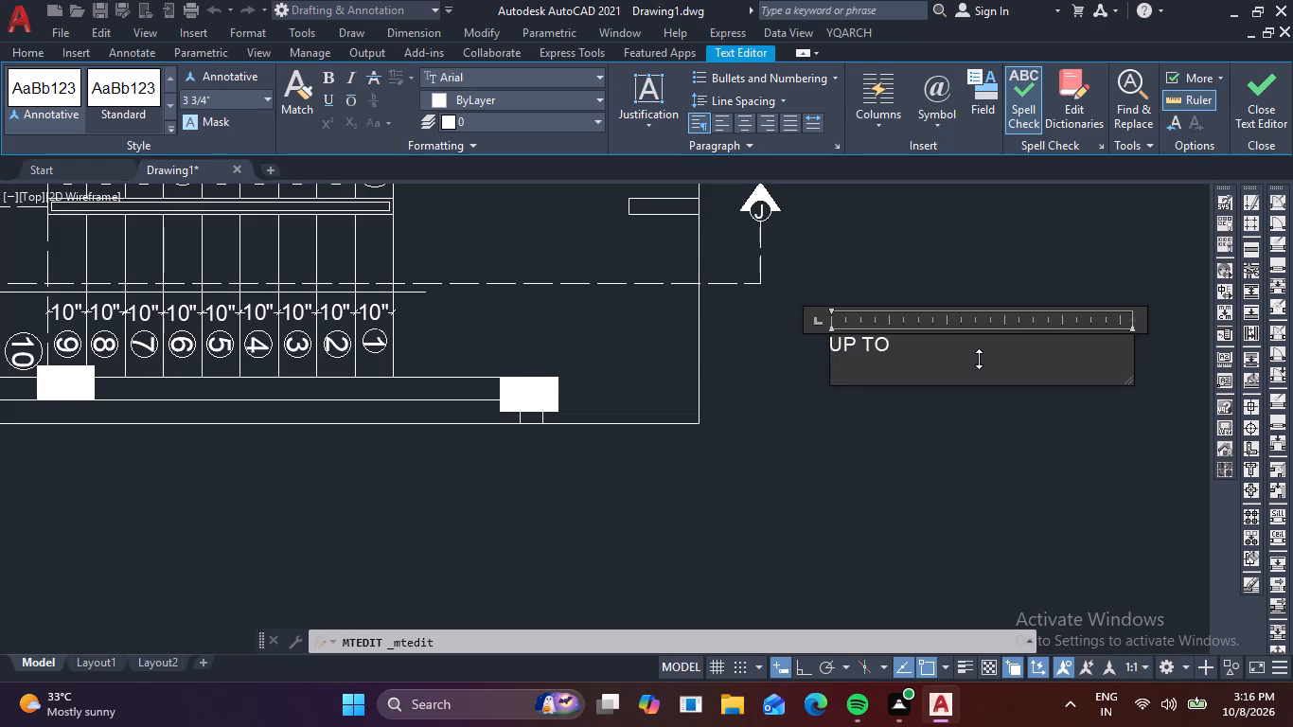
text(FIR)
text(ST)
key(space)
key(f)
text(LOOR)
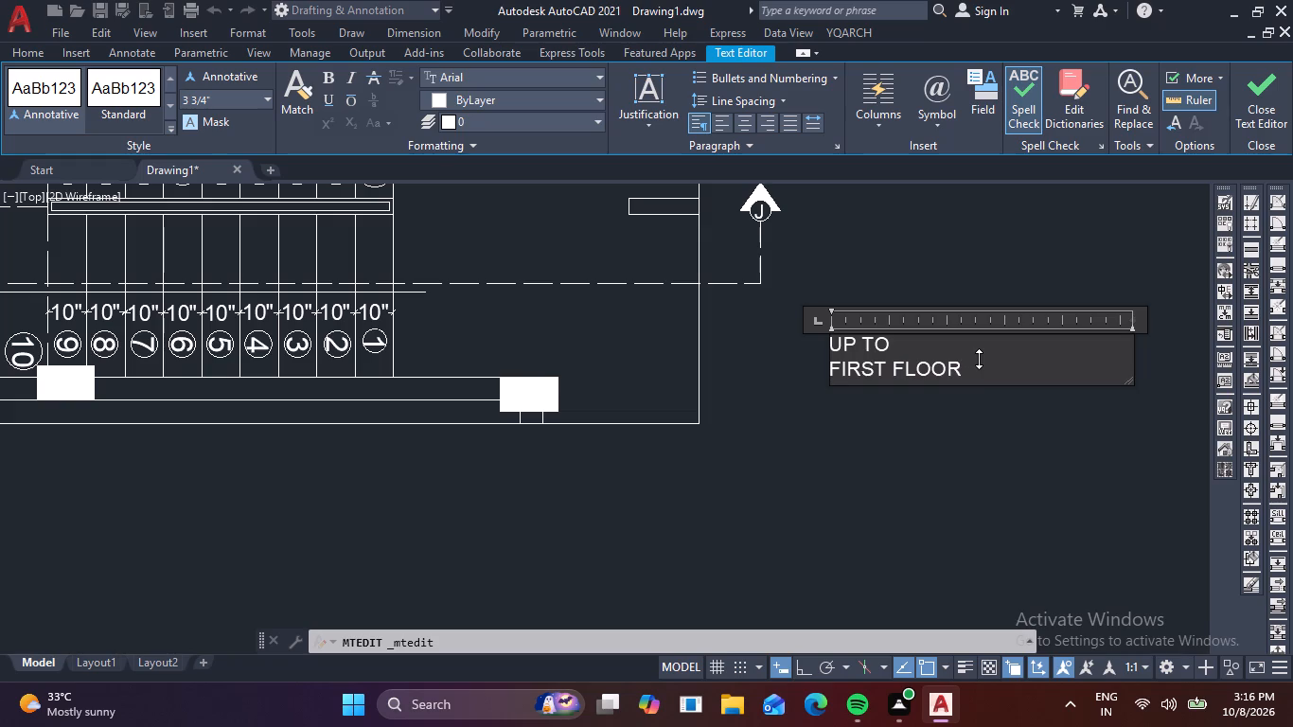
Centre-align both lines of the UP TO FIRST FLOOR label and finish editing the text.
drag(963, 376, 804, 346)
click(744, 121)
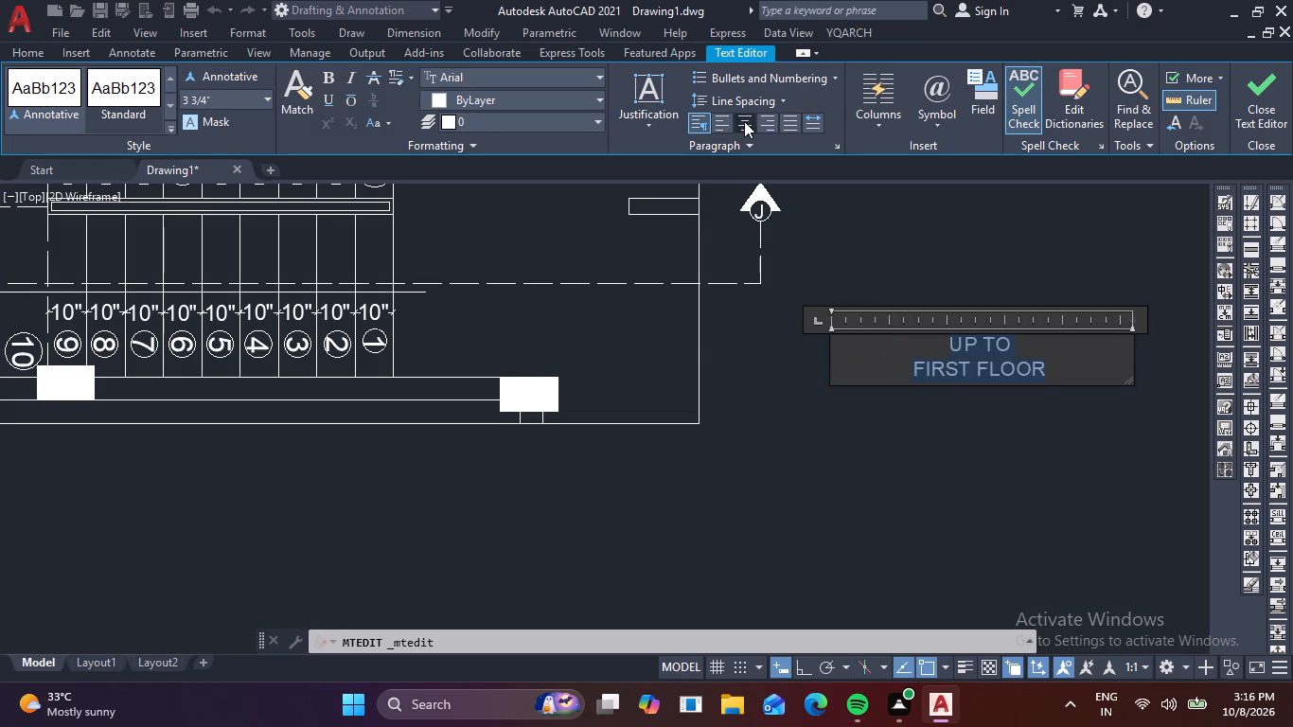
click(1041, 246)
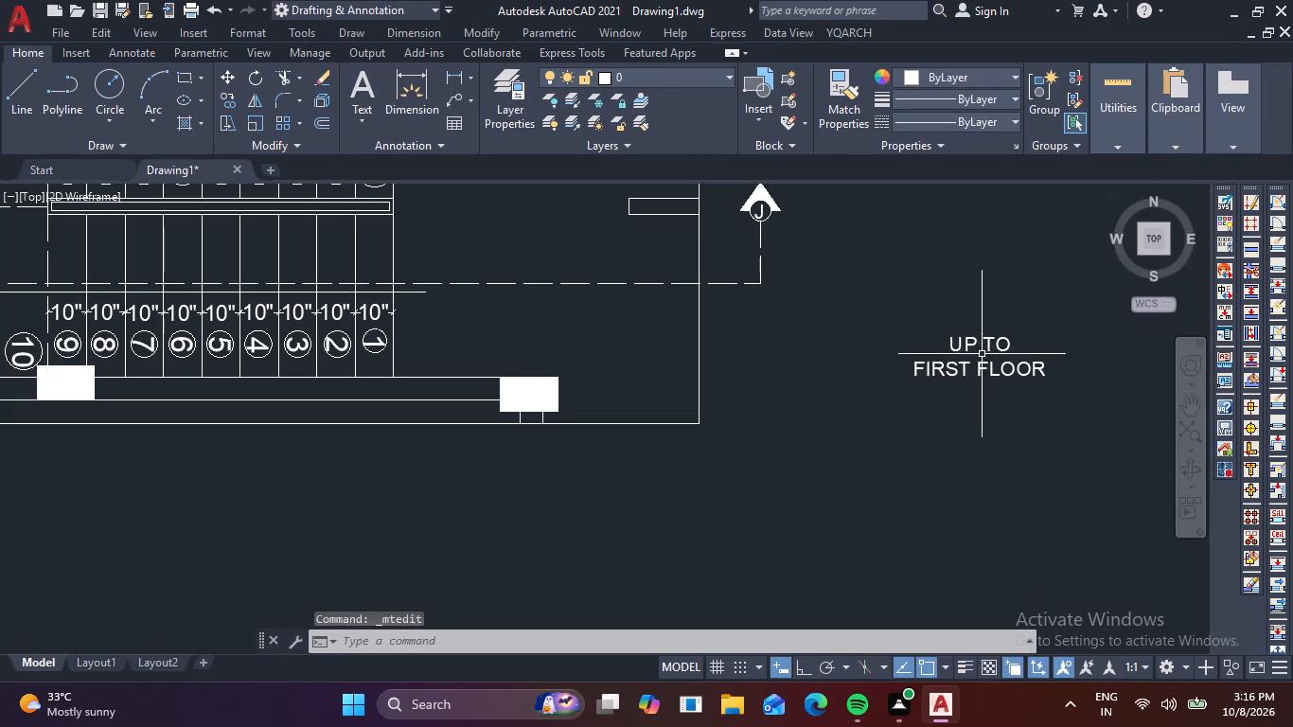
Rotate the UP TO FIRST FLOOR label with Ortho on so that it reads vertically downward.
click(1002, 370)
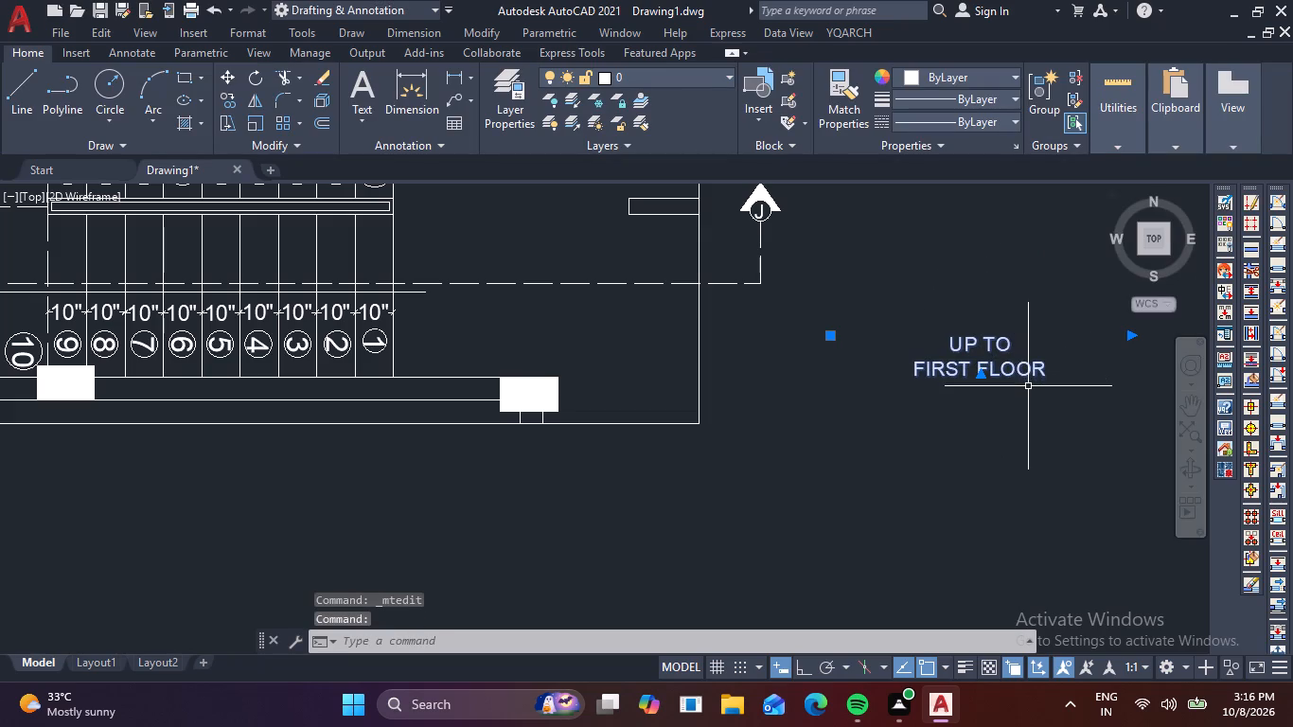
key(r)
key(o)
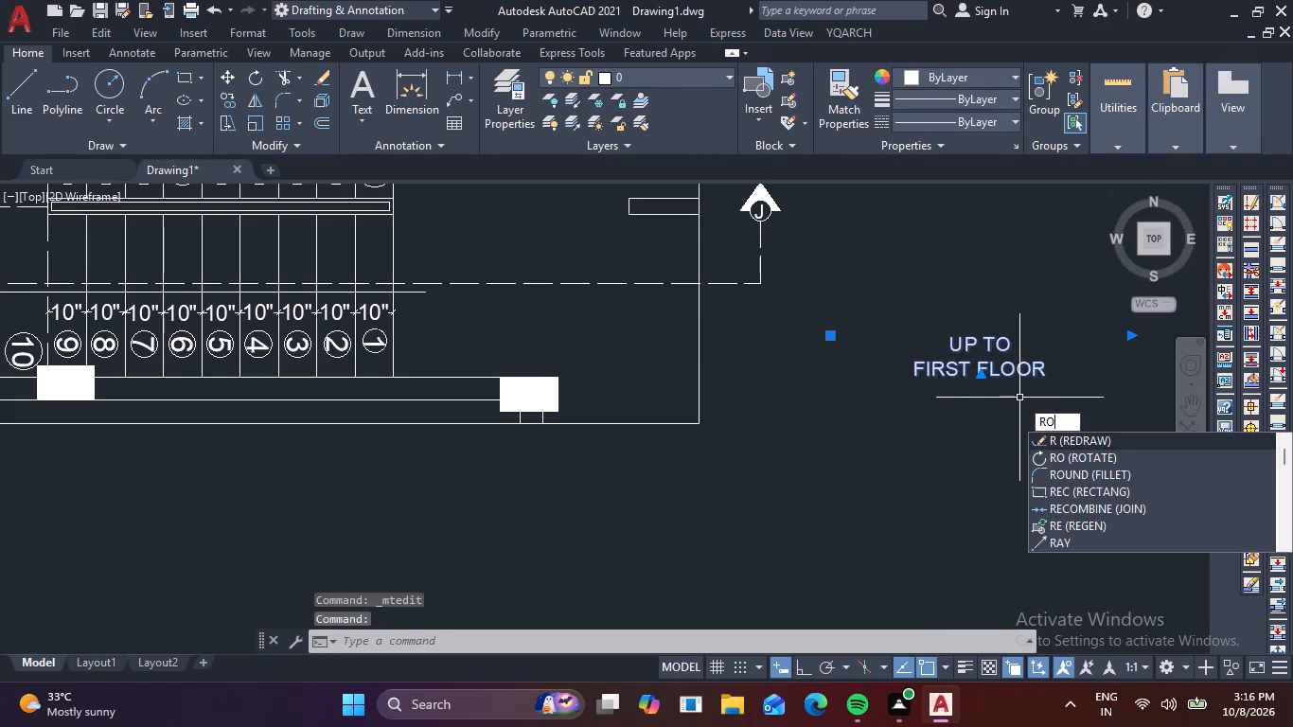
key(space)
key(F8)
click(973, 357)
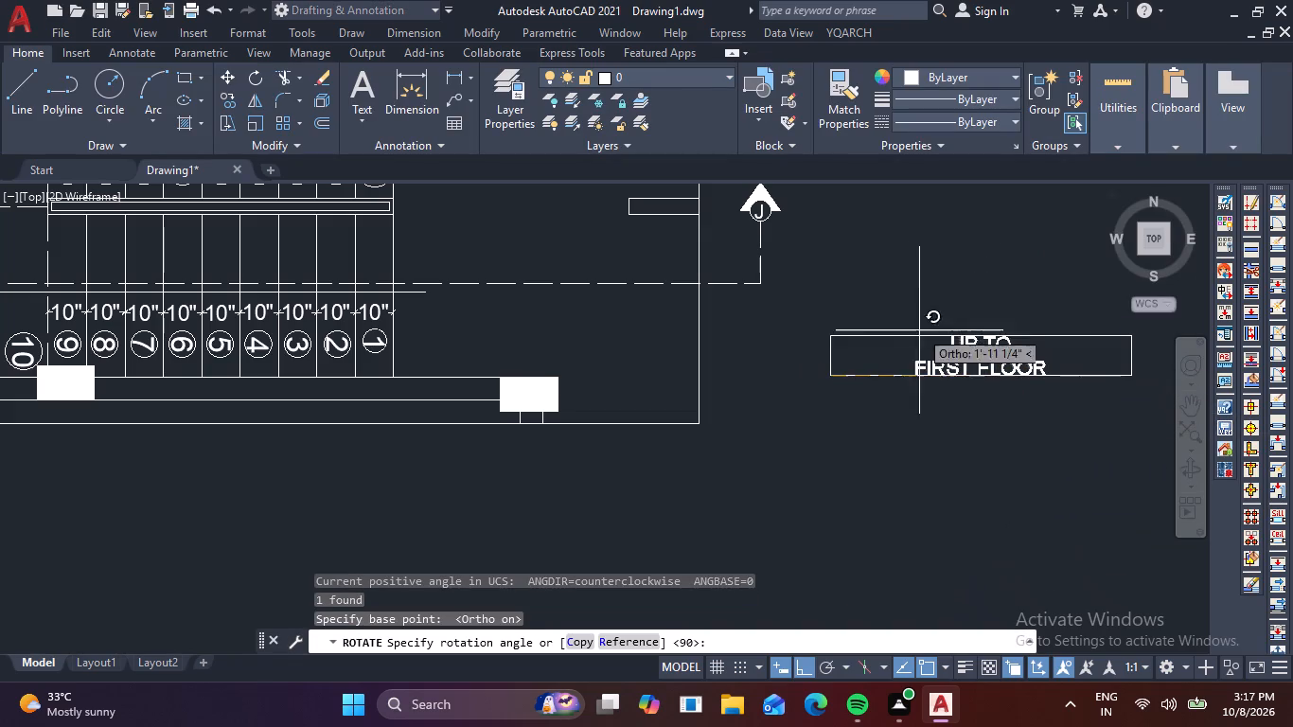
click(822, 413)
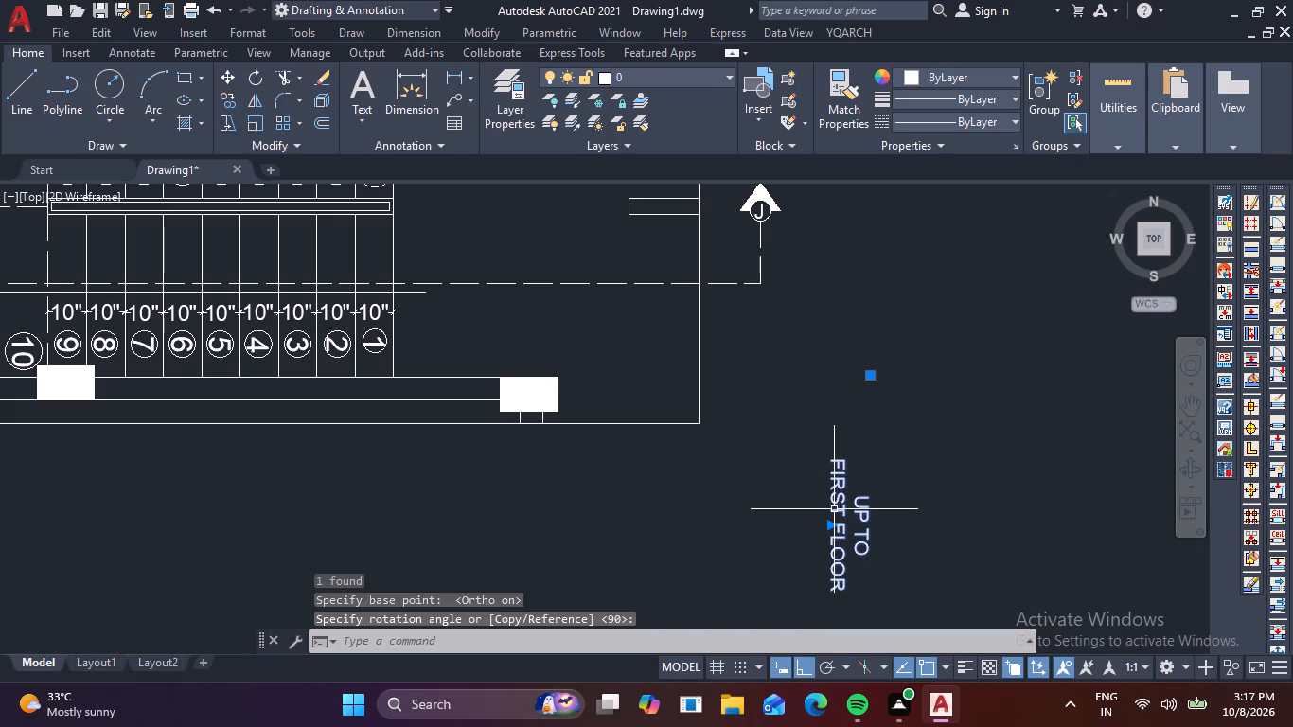
Move the UP TO FIRST FLOOR label with Ortho off to the empty space outside the boundary, below the detached column.
click(834, 509)
text(M)
key(space)
click(835, 506)
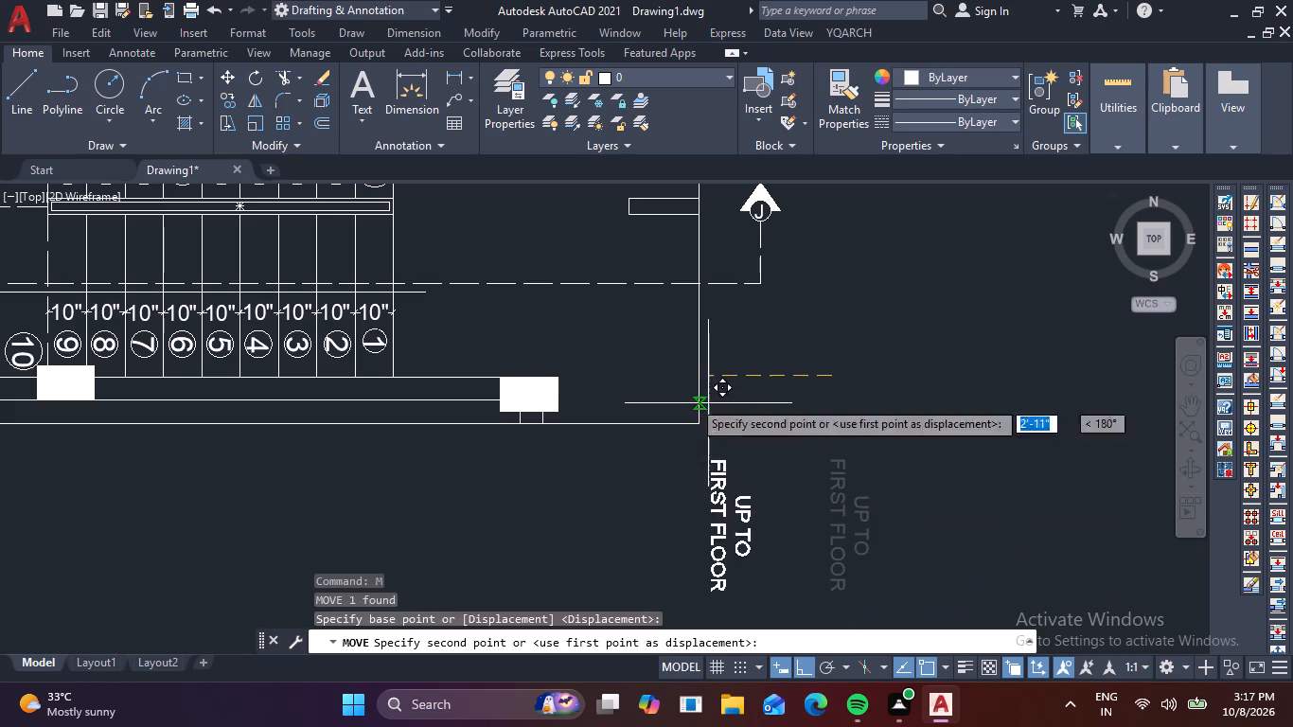
key(F8)
middle_drag(635, 365, 699, 469)
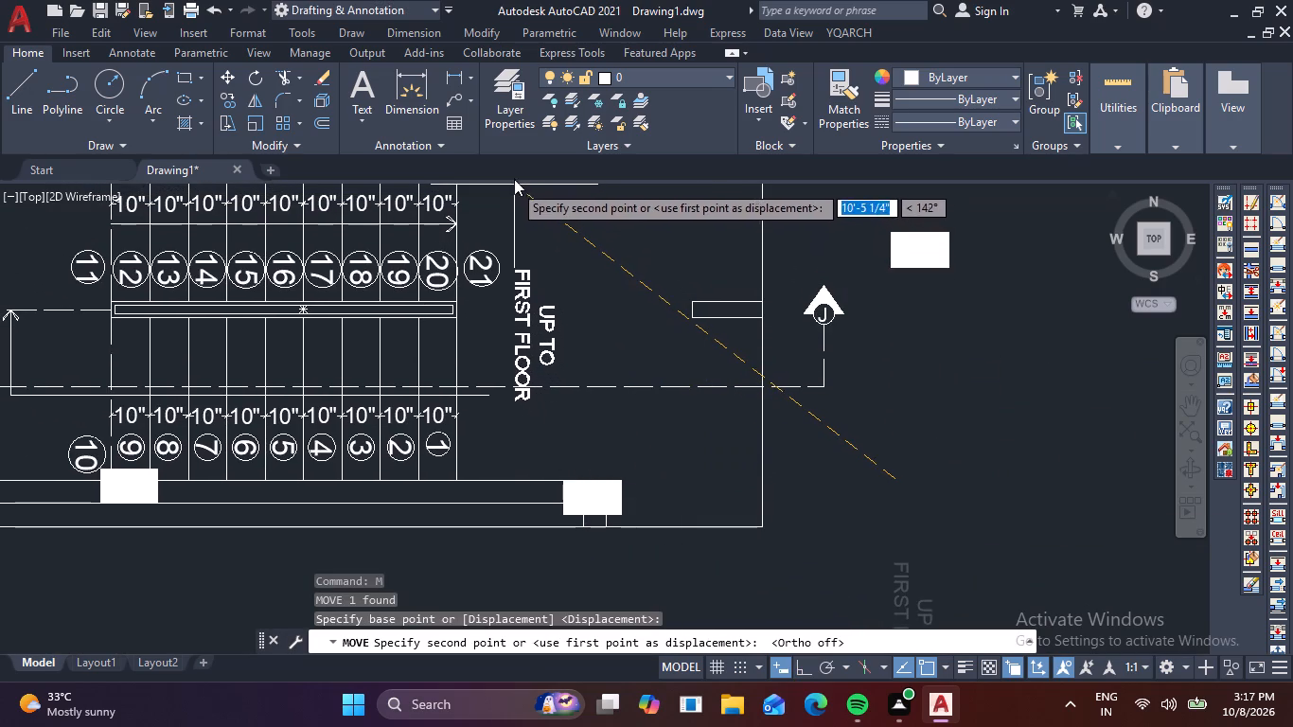
click(913, 363)
Scale the UP TO FIRST FLOOR label down to about half its size.
click(917, 476)
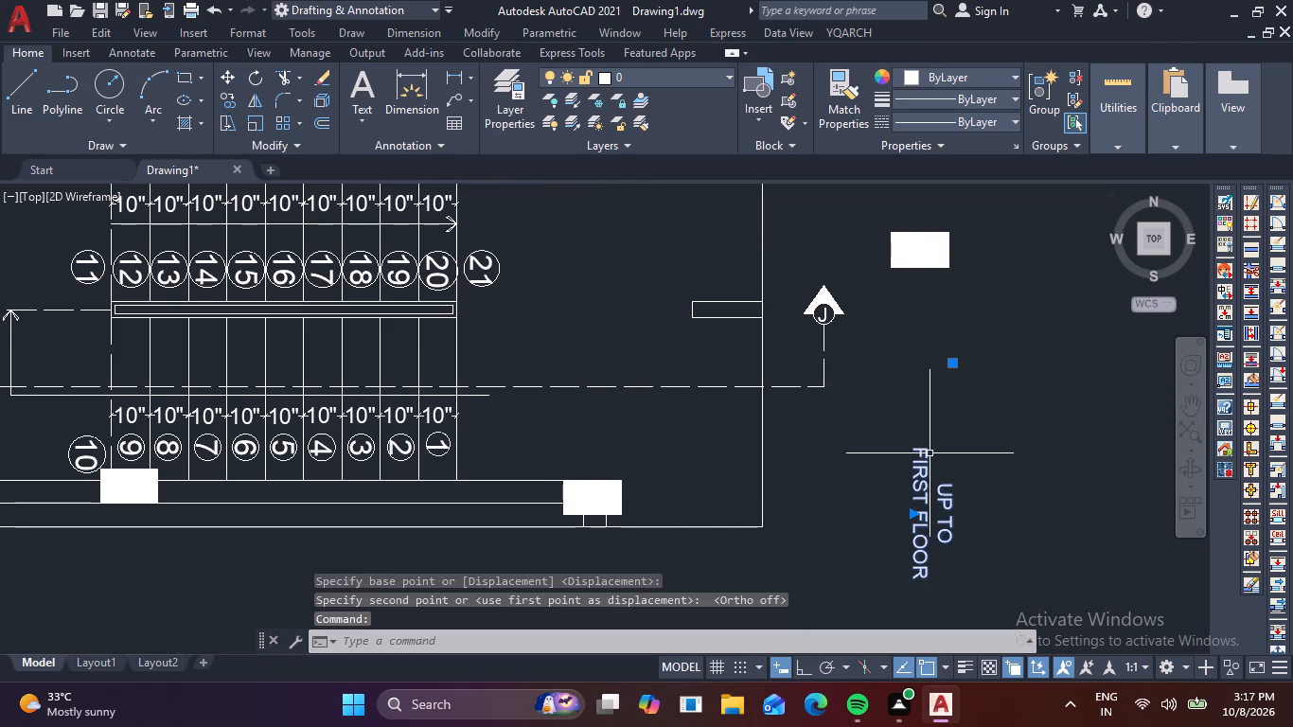
key(s)
key(c)
key(space)
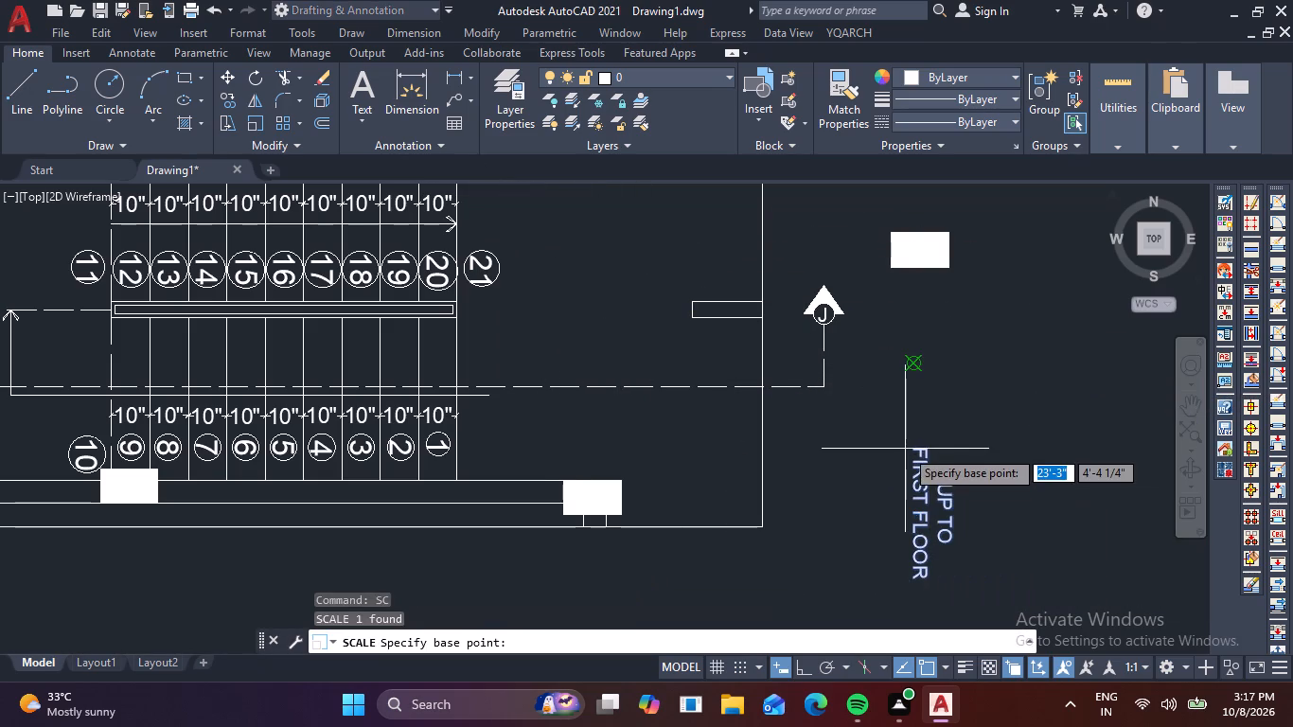
click(912, 447)
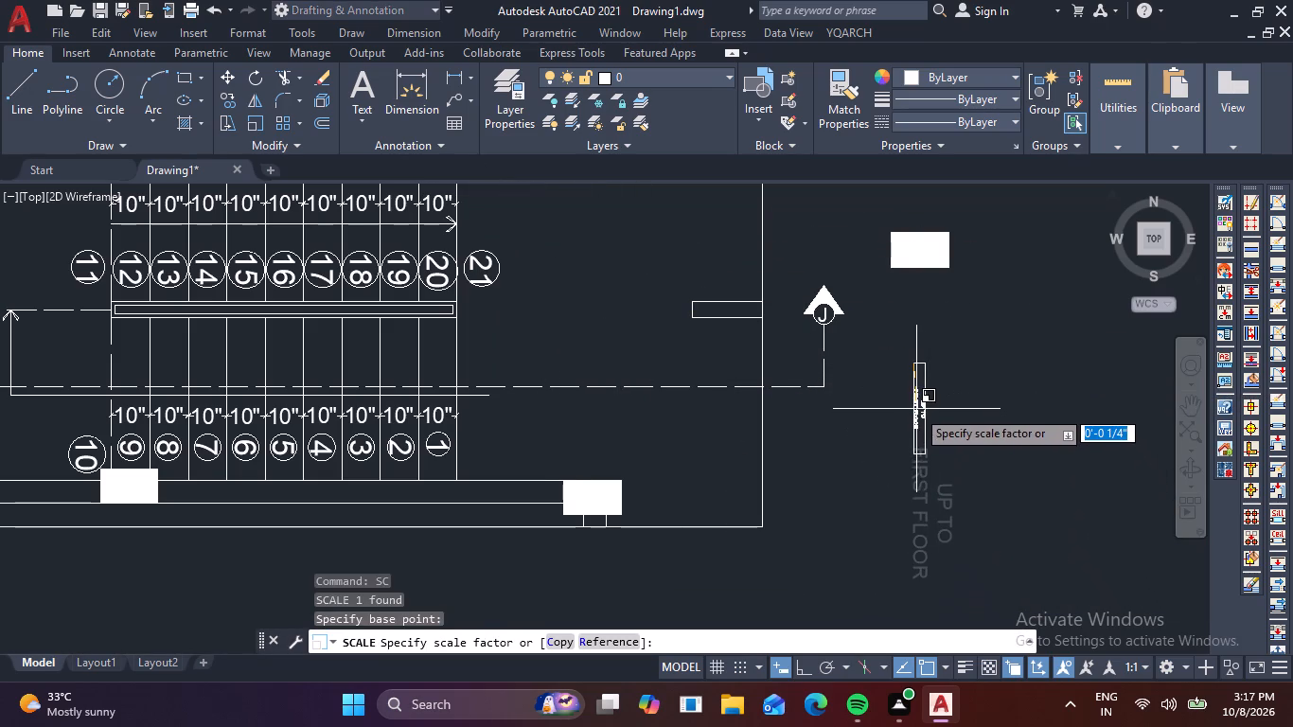
click(925, 434)
Move the reduced UP TO FIRST FLOOR label to the end of the stair flight, just below circled number 21.
click(919, 428)
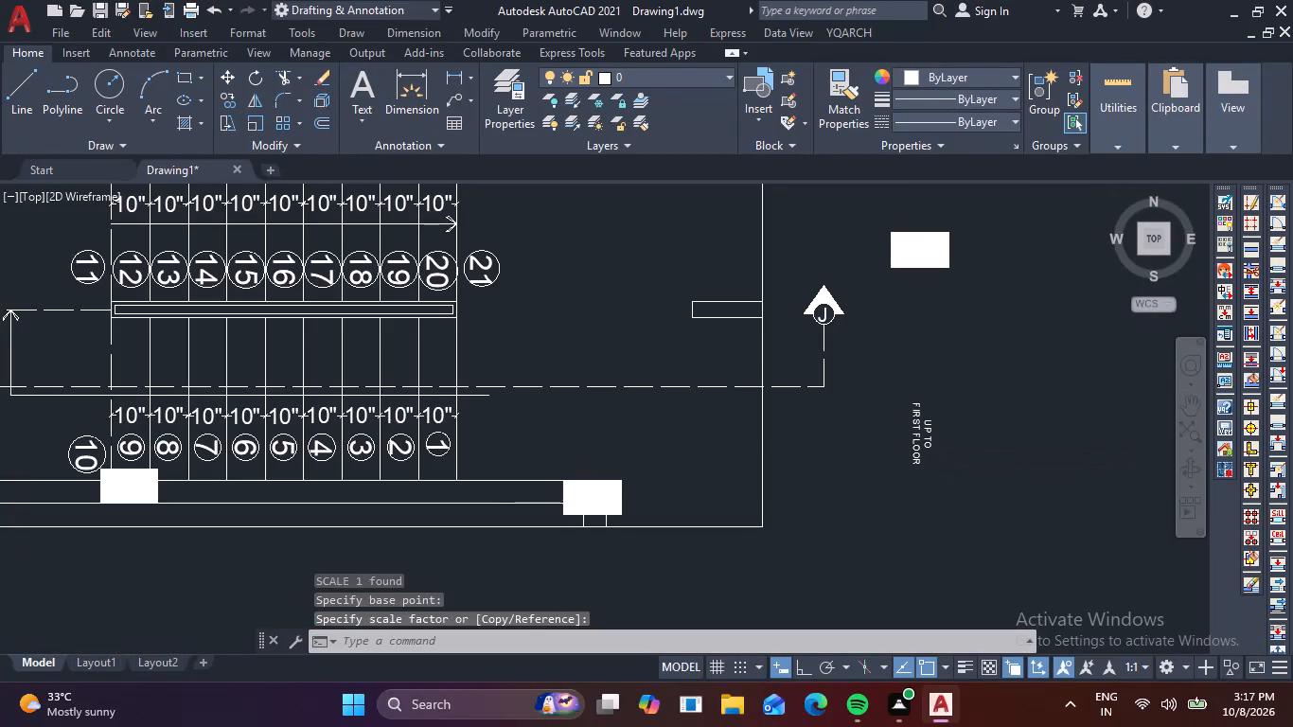
text(M)
key(space)
click(919, 428)
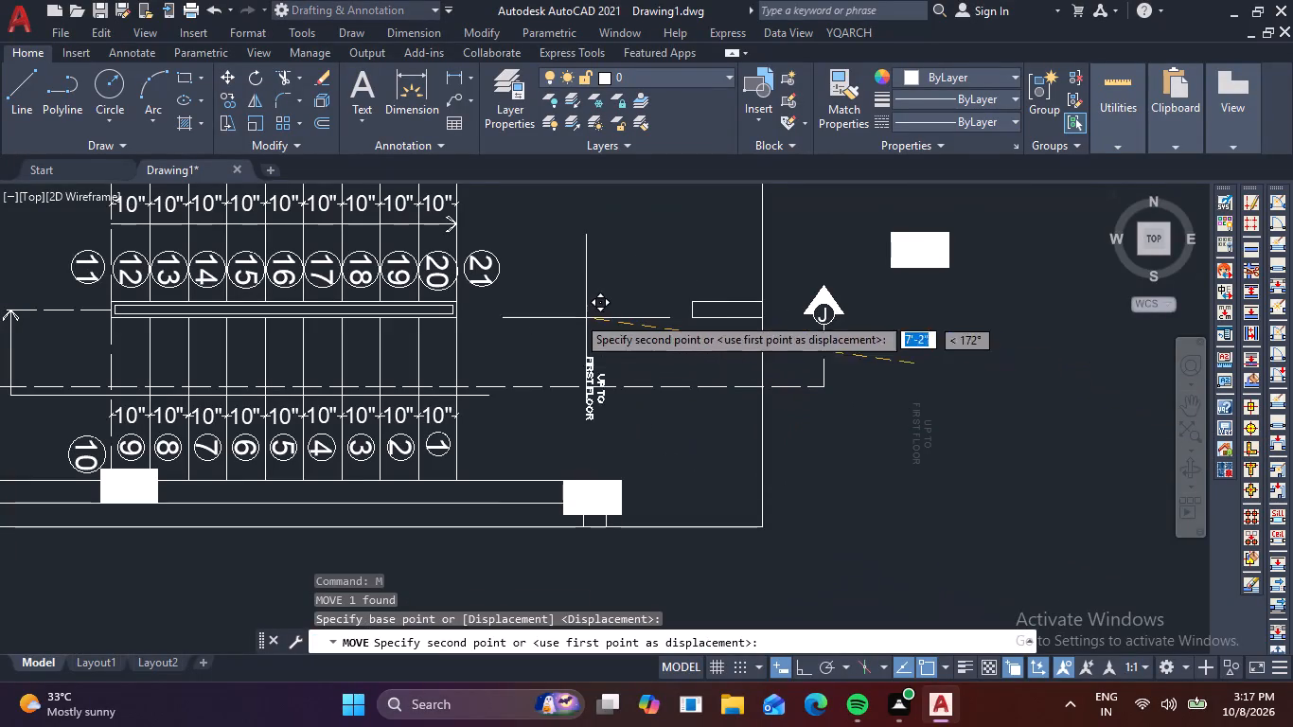
scroll(469, 272, up, 1)
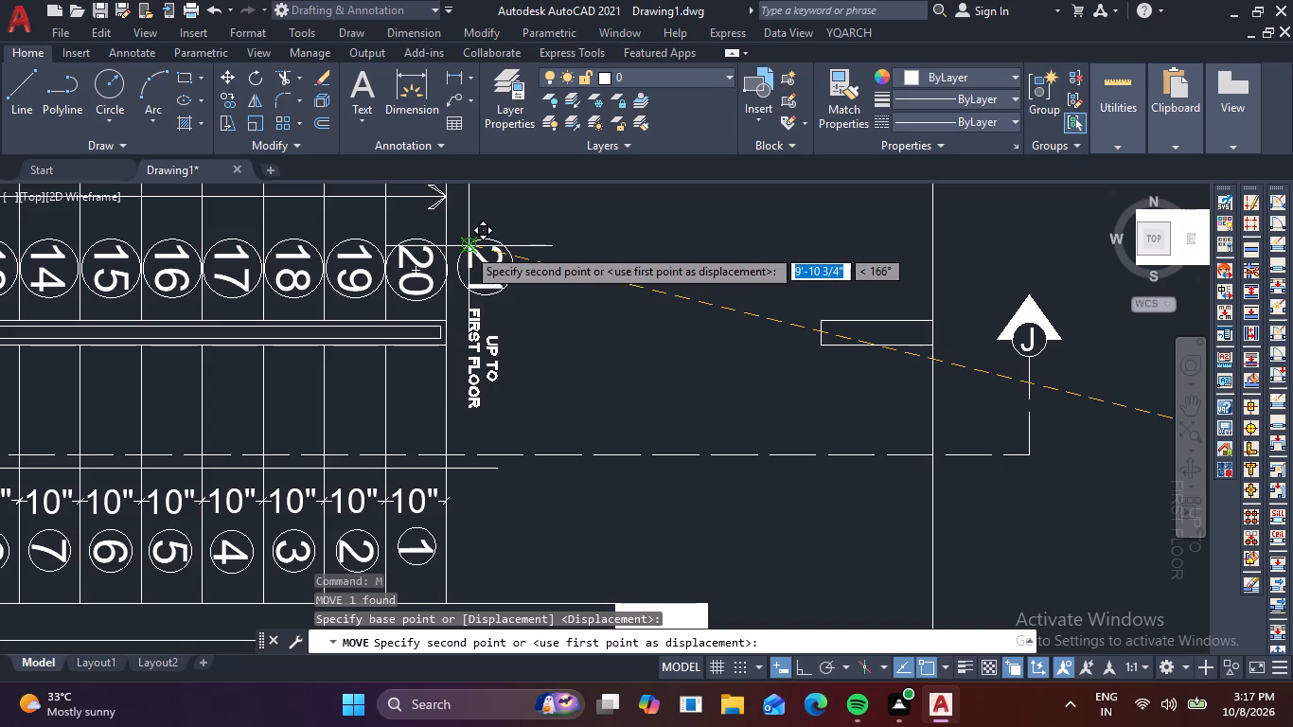
click(482, 245)
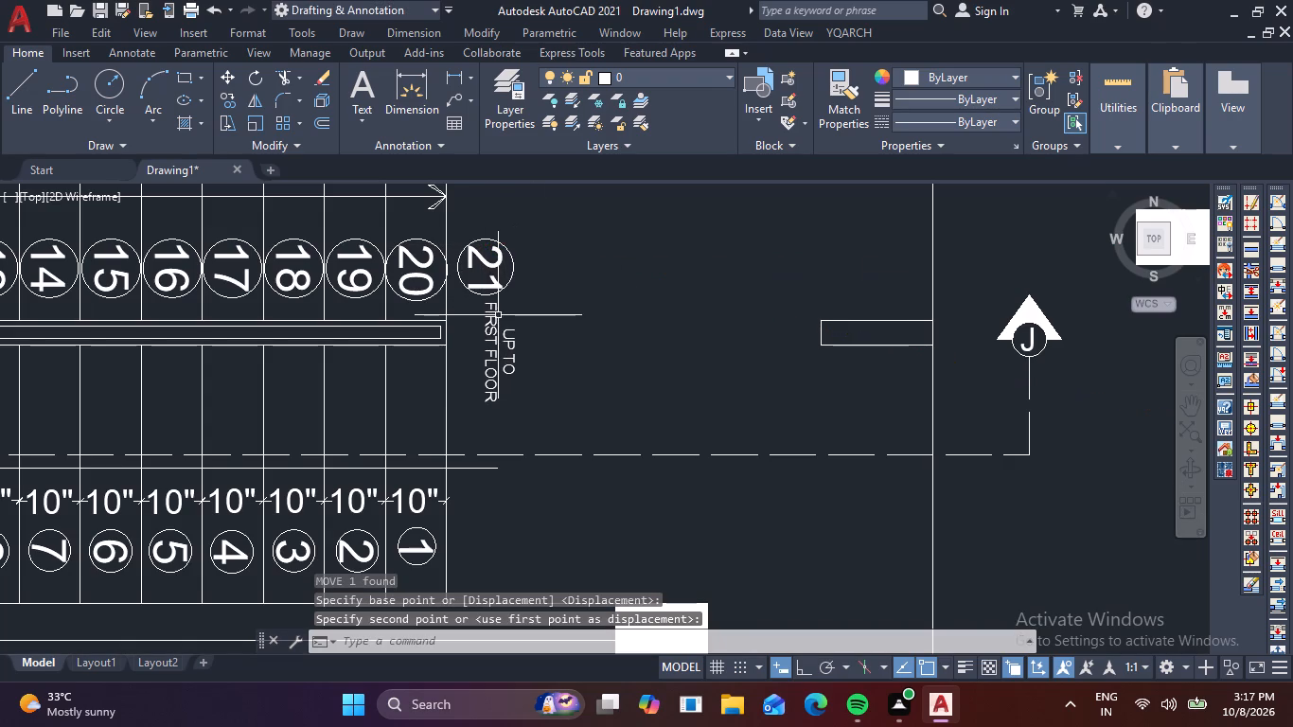
Scale the UP TO FIRST FLOOR label up to about 1.4 times its size, using its top end as base point.
click(491, 315)
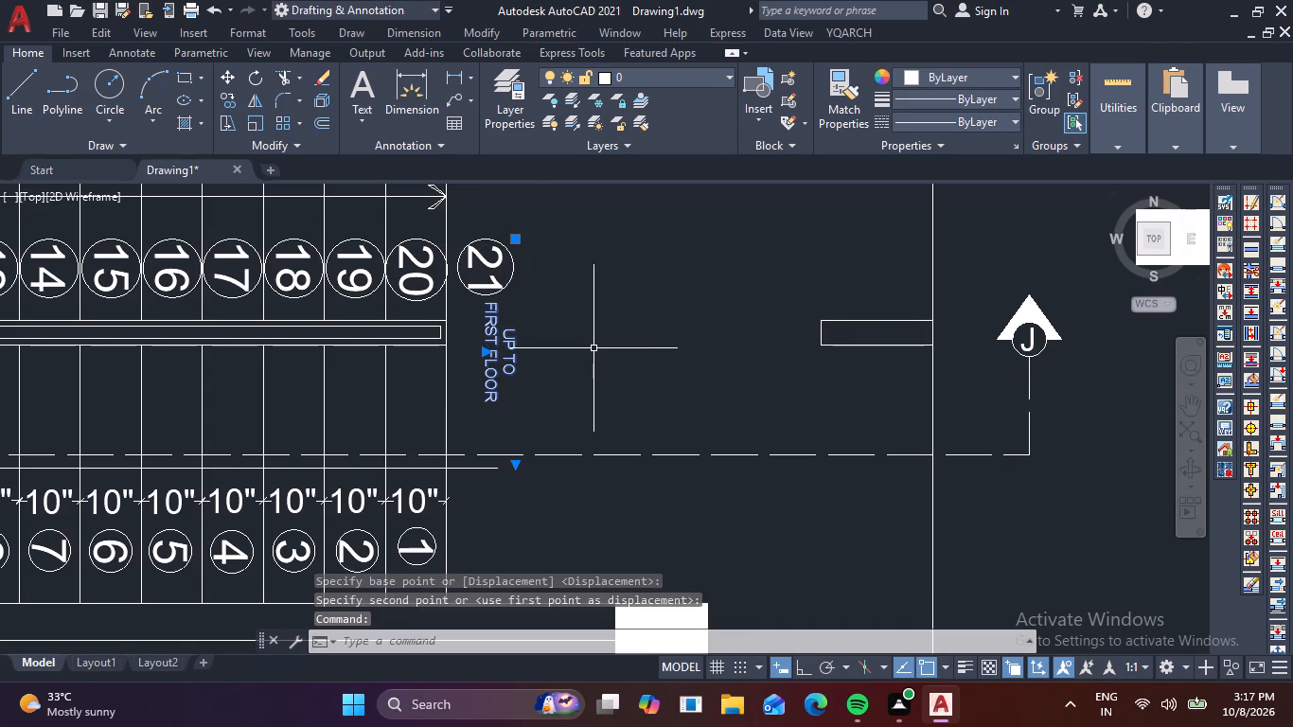
key(s)
key(c)
key(space)
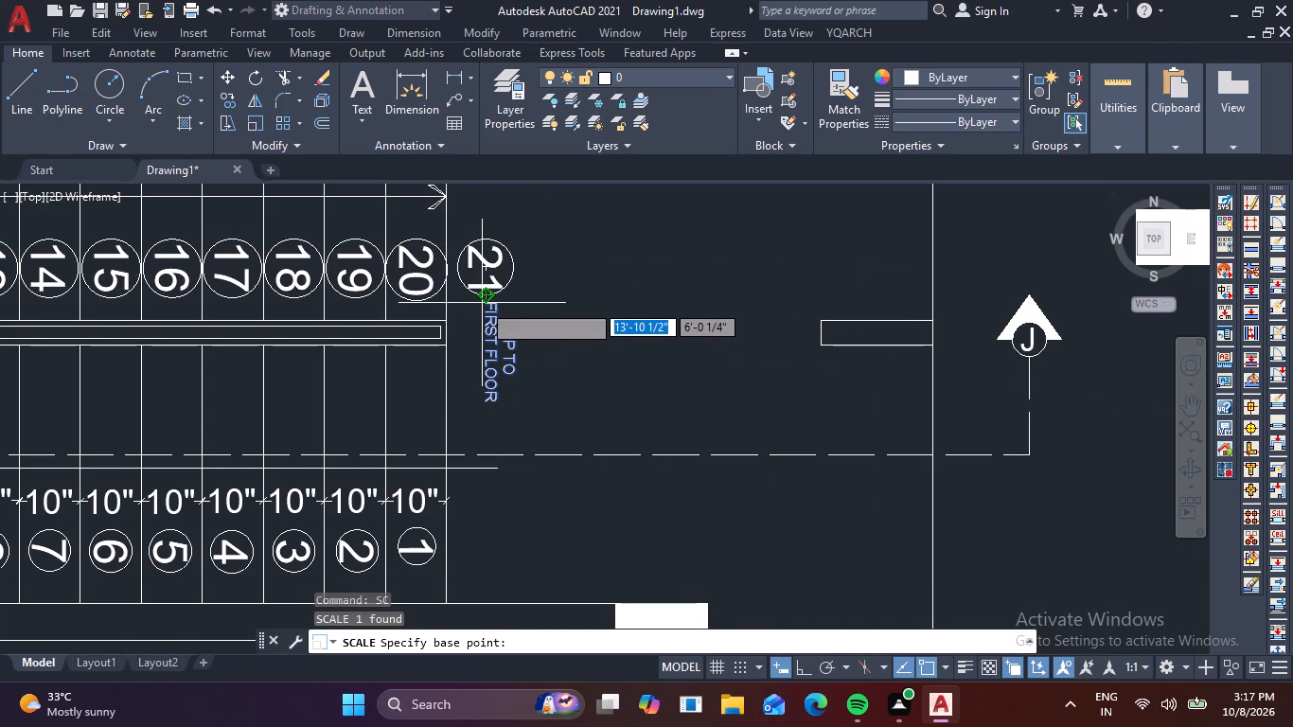
click(482, 303)
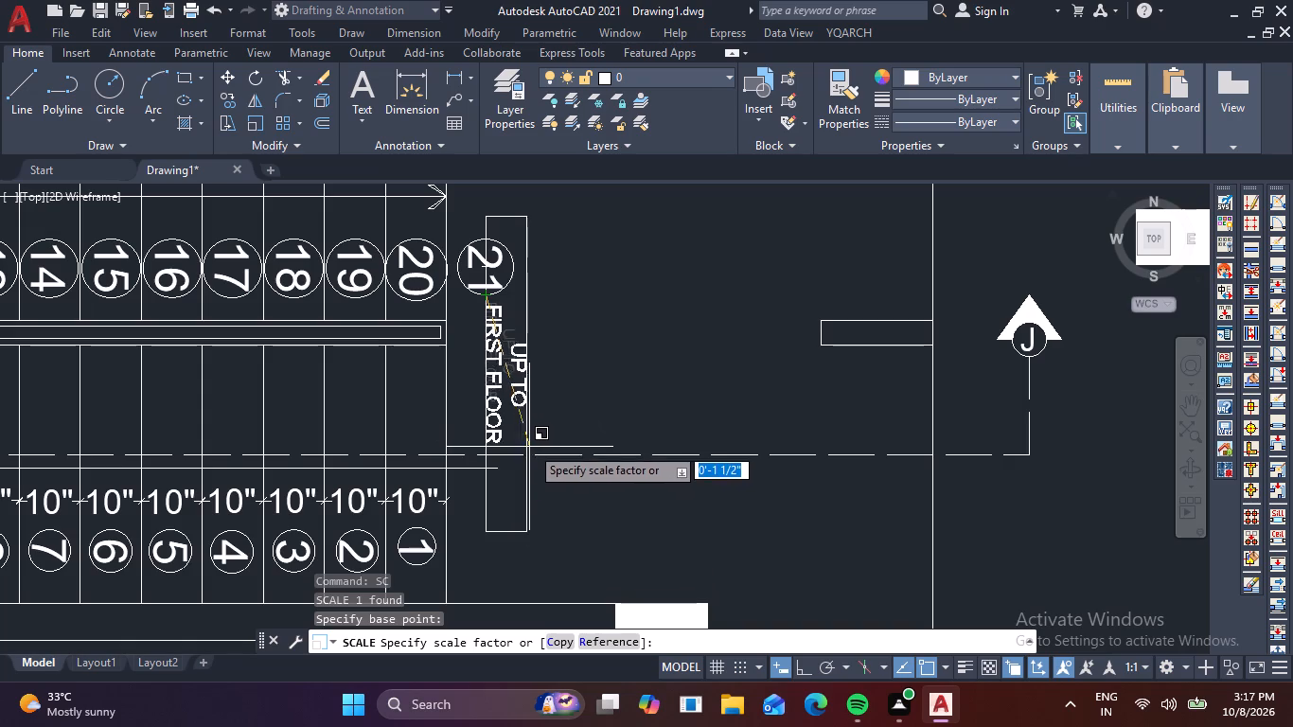
click(532, 445)
scroll(638, 384, down, 1)
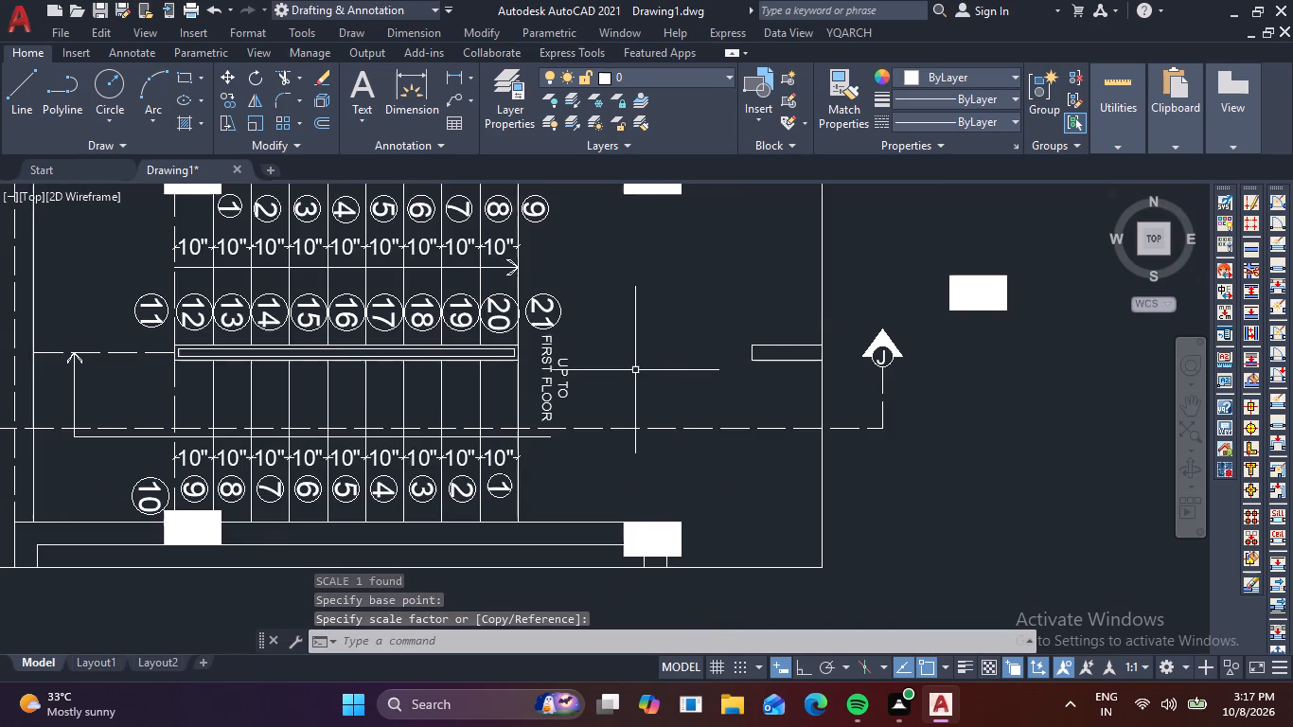
Copy the UP TO FIRST FLOOR label to the empty space outside the boundary, below the detached column.
click(554, 371)
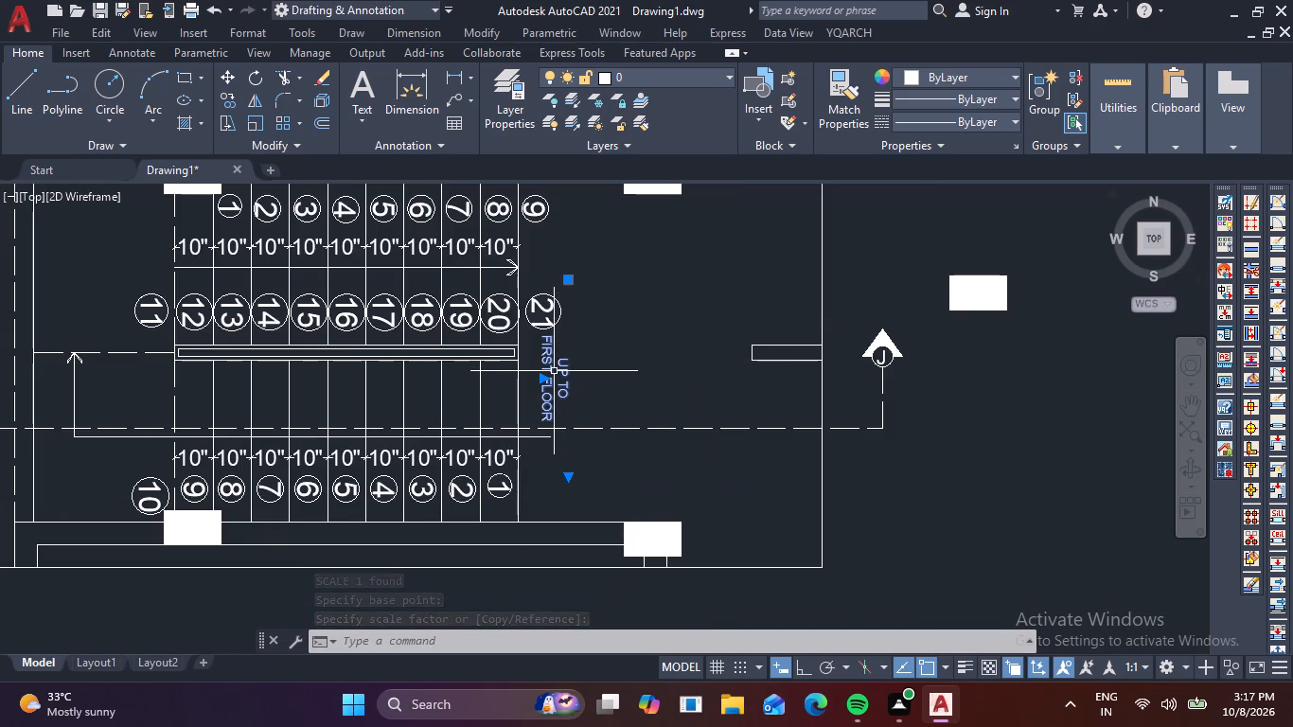
key(c)
key(o)
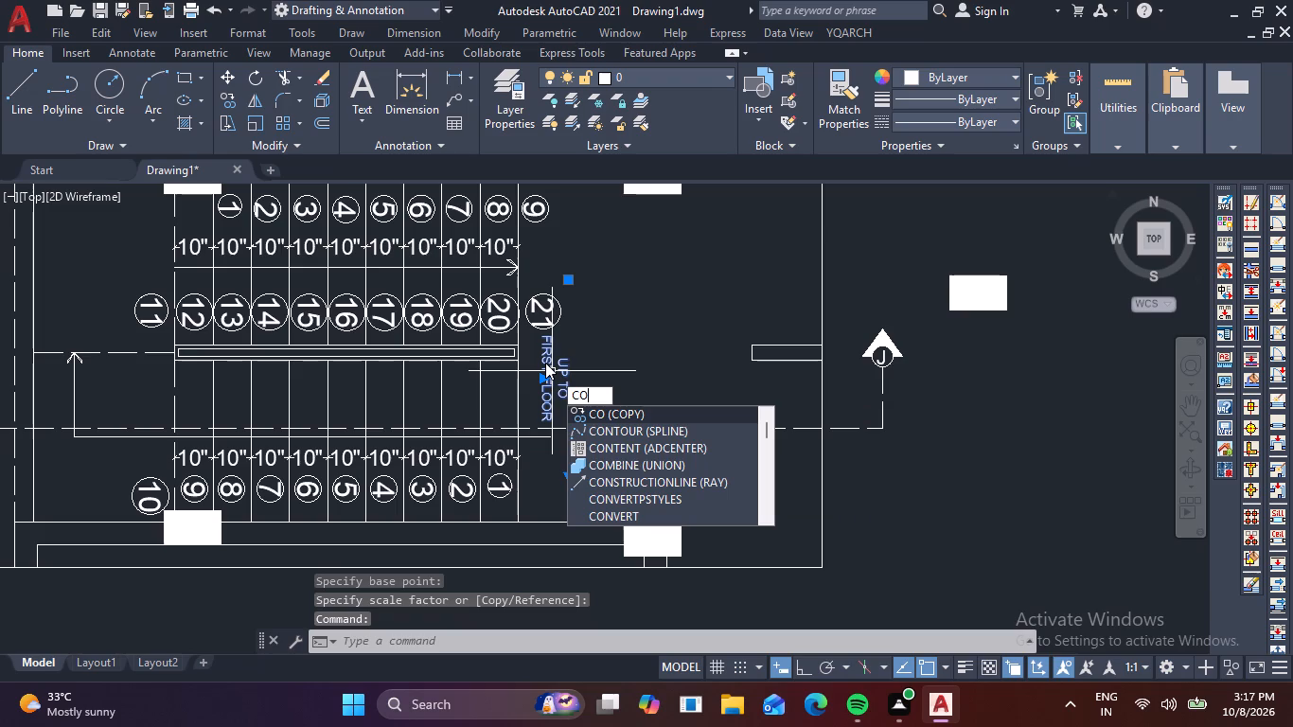
key(space)
click(545, 363)
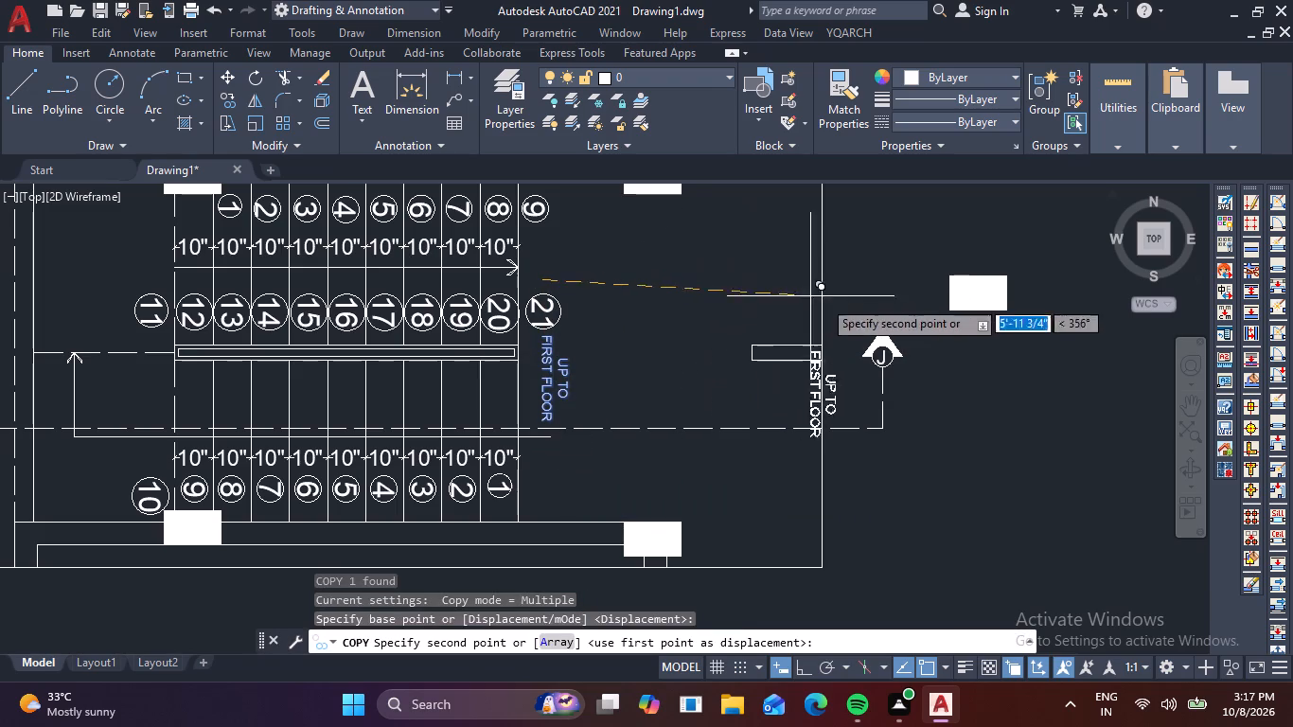
click(969, 319)
key(Escape)
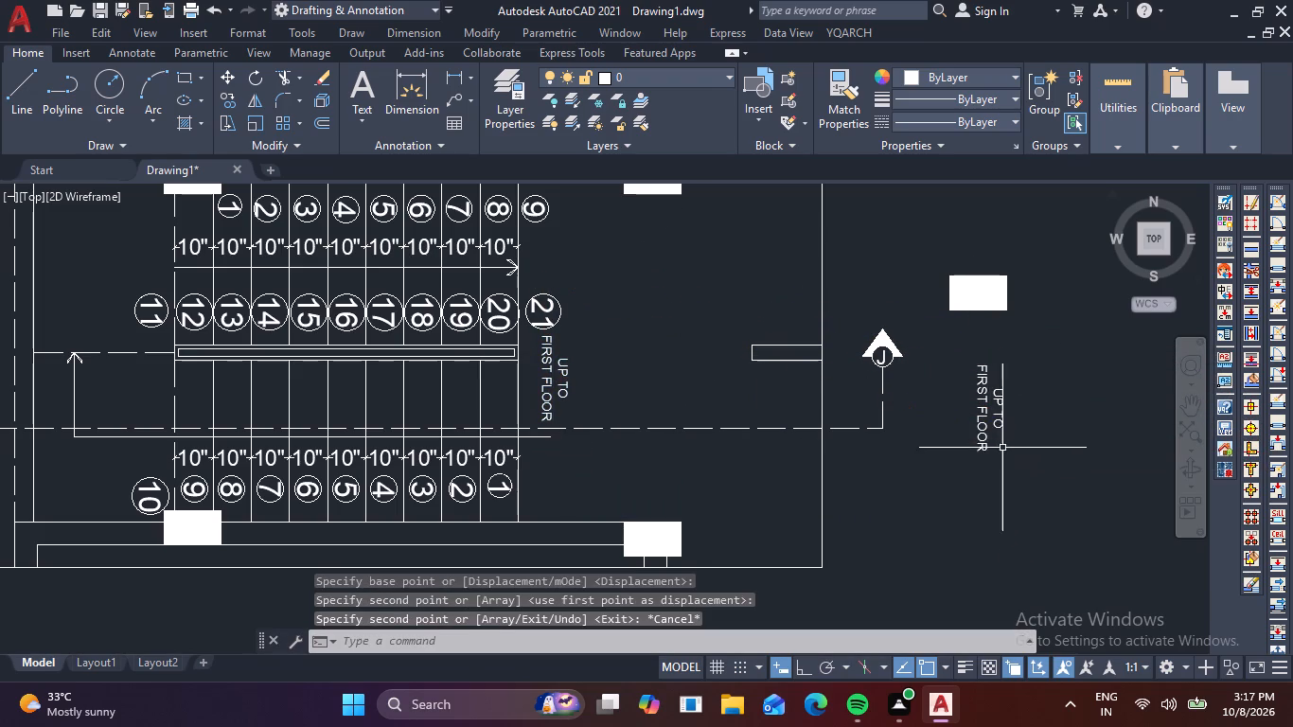
Replace the copied label's content with ENT .LOBBY.
double_click(987, 425)
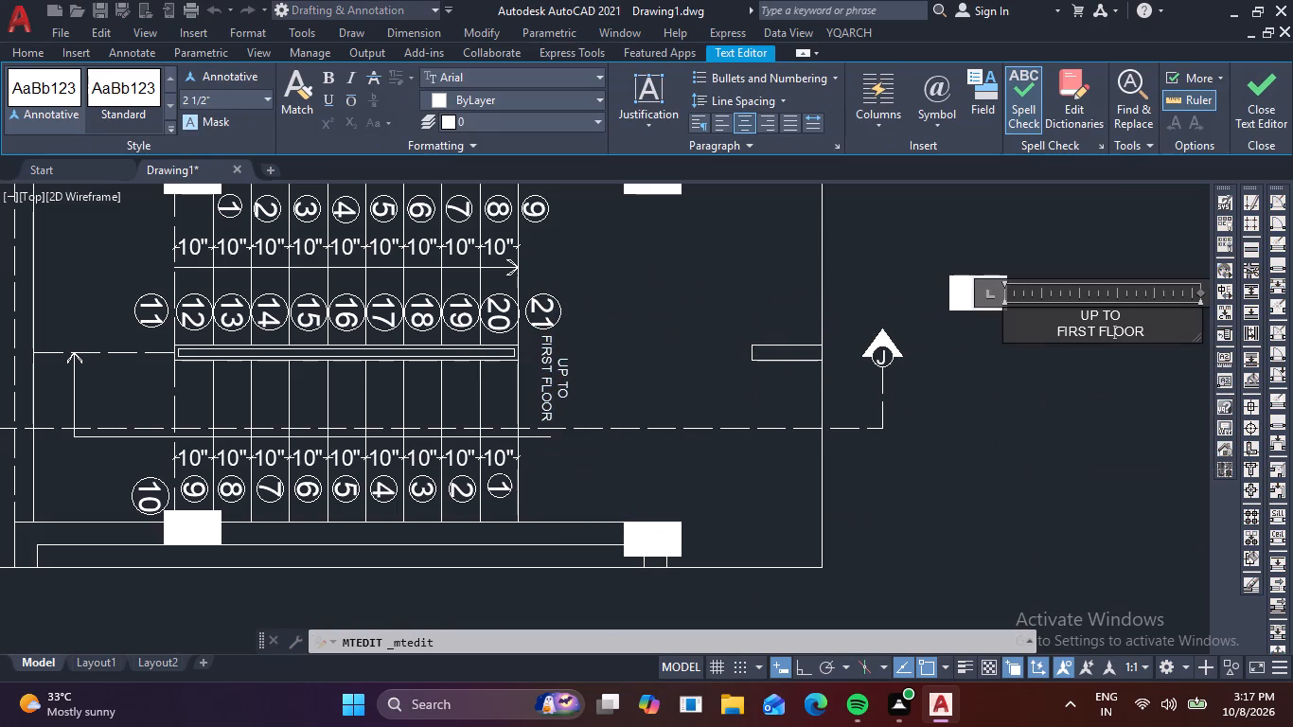
click(1150, 323)
click(1144, 337)
key(BackSpace)
key(BackSpace)
key(BackSpace)
key(BackSpace)
key(BackSpace)
key(BackSpace)
key(BackSpace)
key(BackSpace)
key(BackSpace)
key(BackSpace)
key(BackSpace)
key(BackSpace)
key(BackSpace)
key(BackSpace)
key(BackSpace)
key(BackSpace)
key(BackSpace)
key(BackSpace)
key(BackSpace)
key(BackSpace)
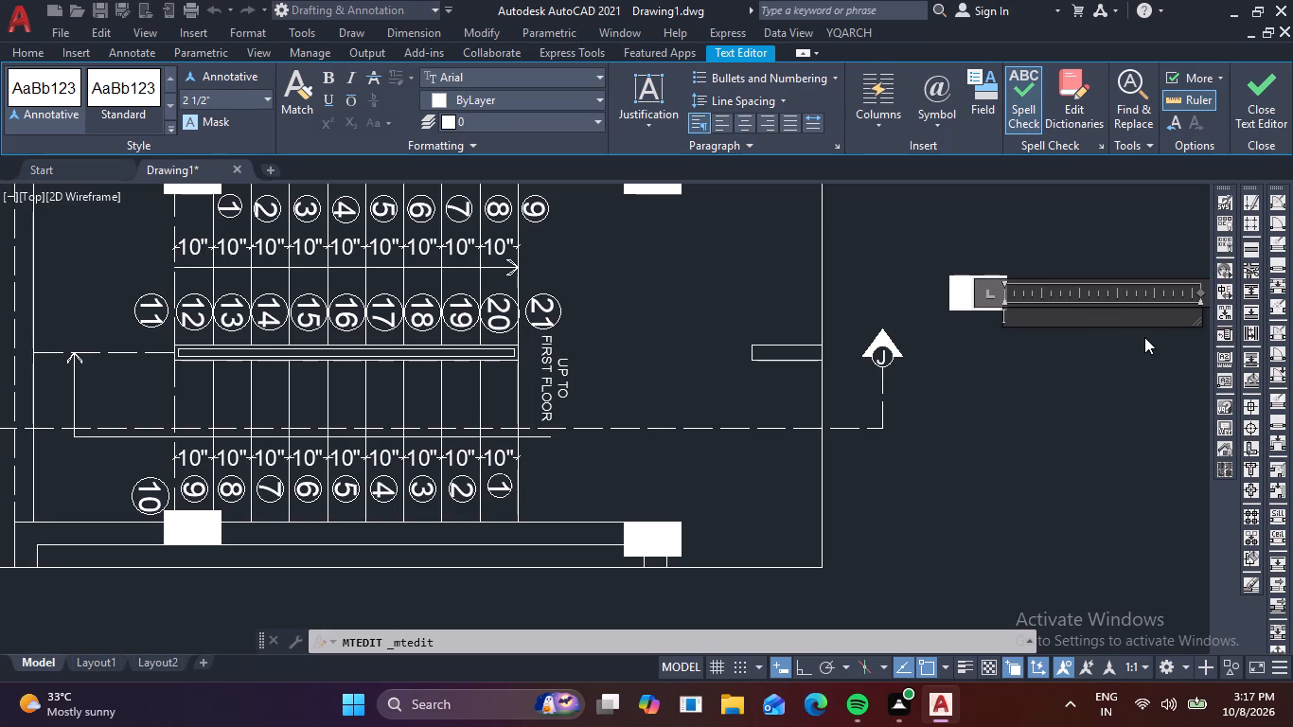
text(EN)
key(t)
key(space)
text(.)
text(LOBB)
key(y)
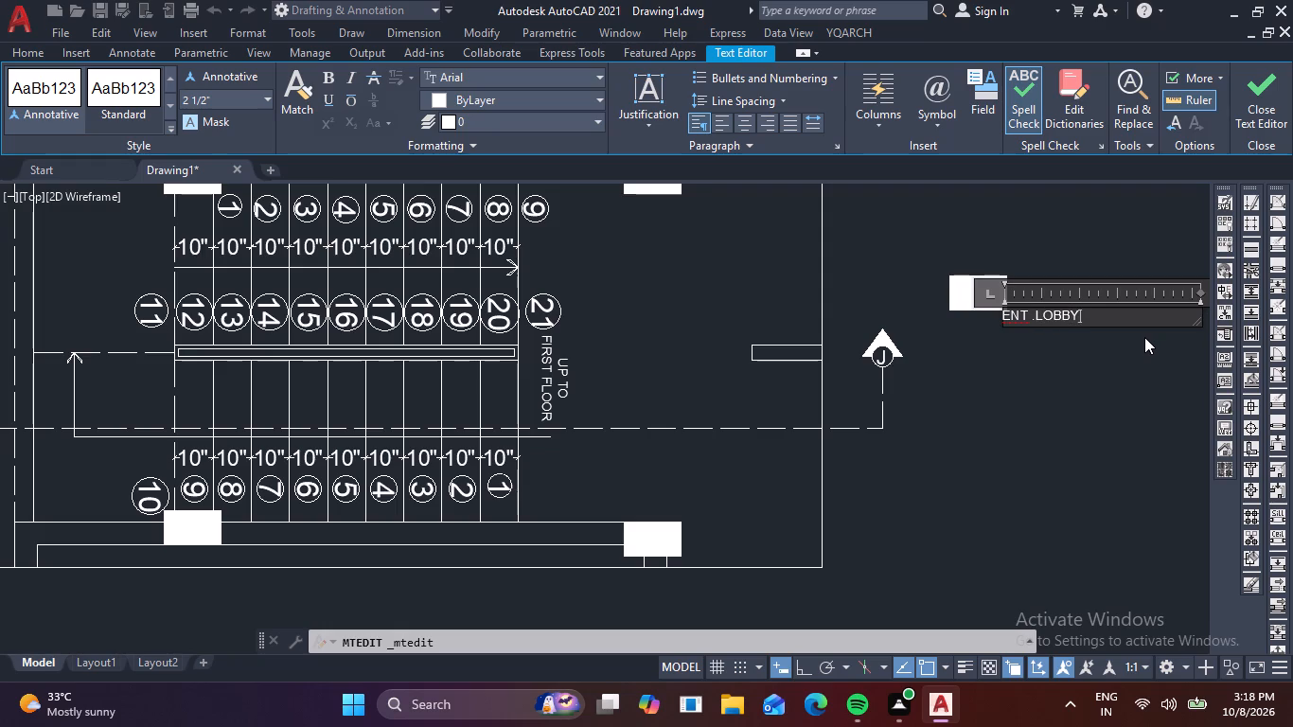
Add a second line reading 7'4 1/2"X3'3" below ENT .LOBBY and finish editing the text.
key(Return)
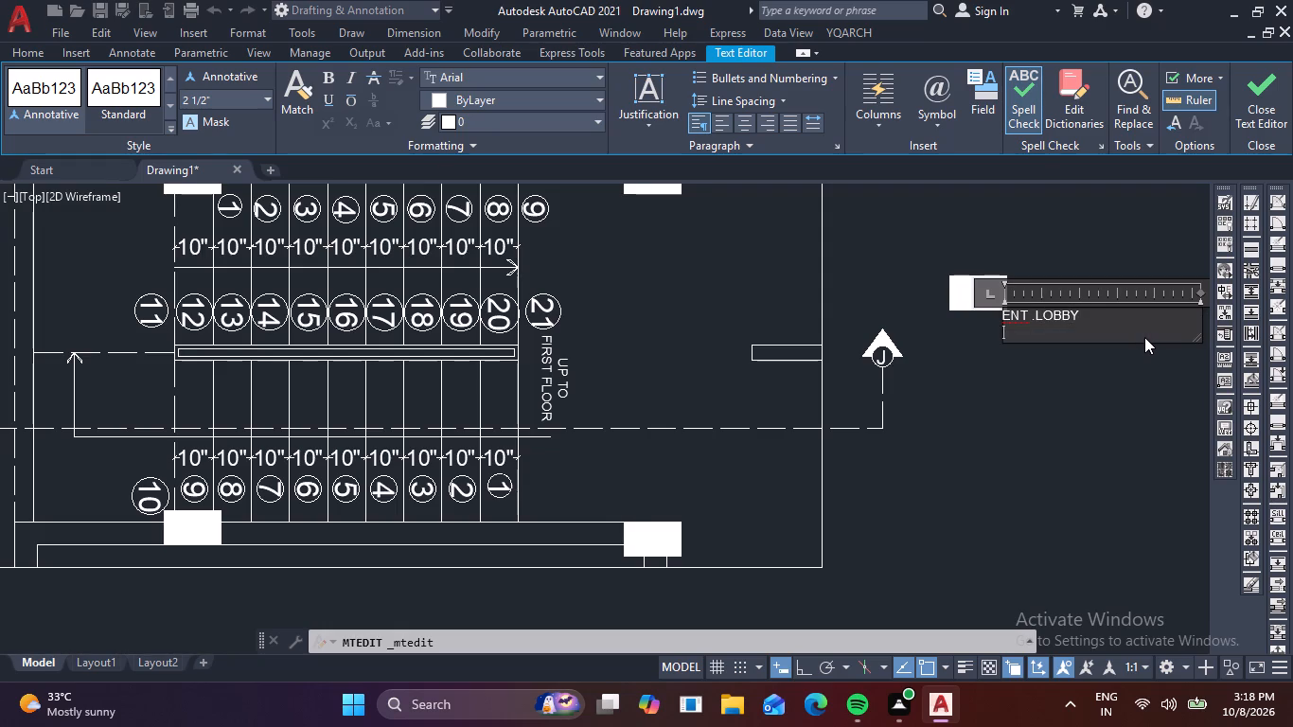
key(7)
key(apostrophe)
key(4)
key(space)
text(1/2)
key(space)
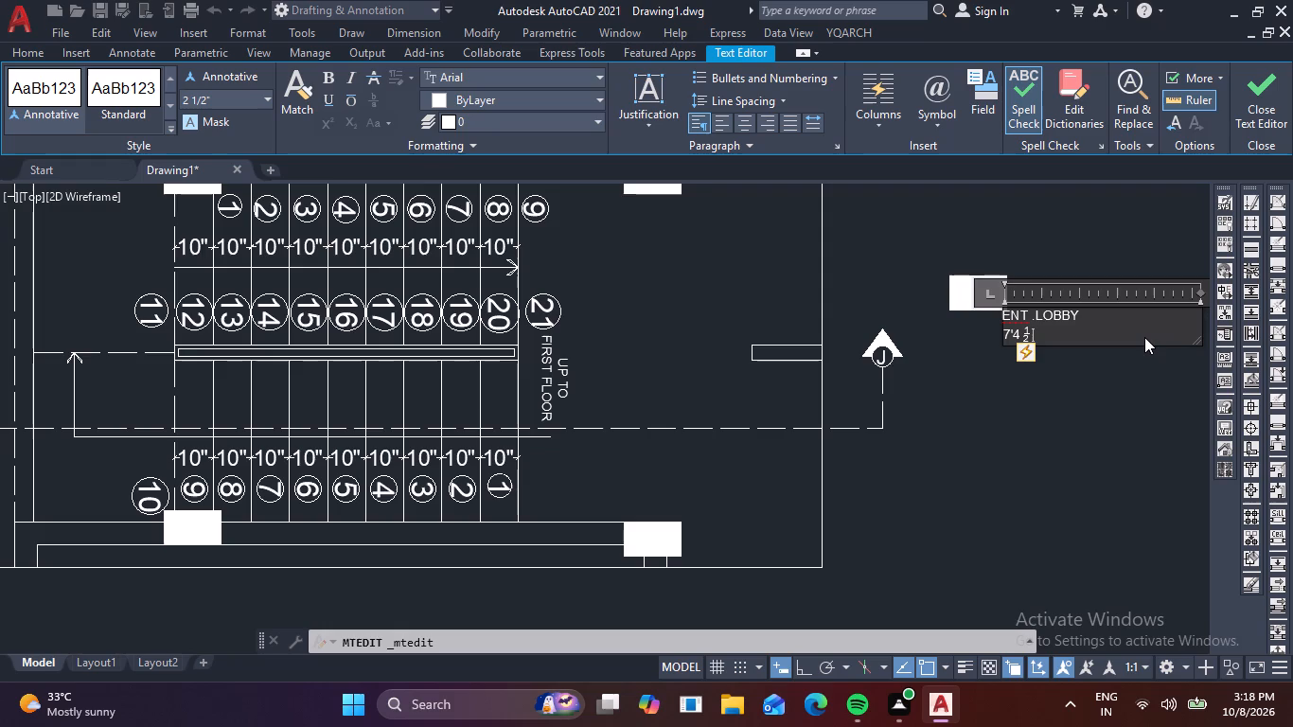
key(shift+quotedbl)
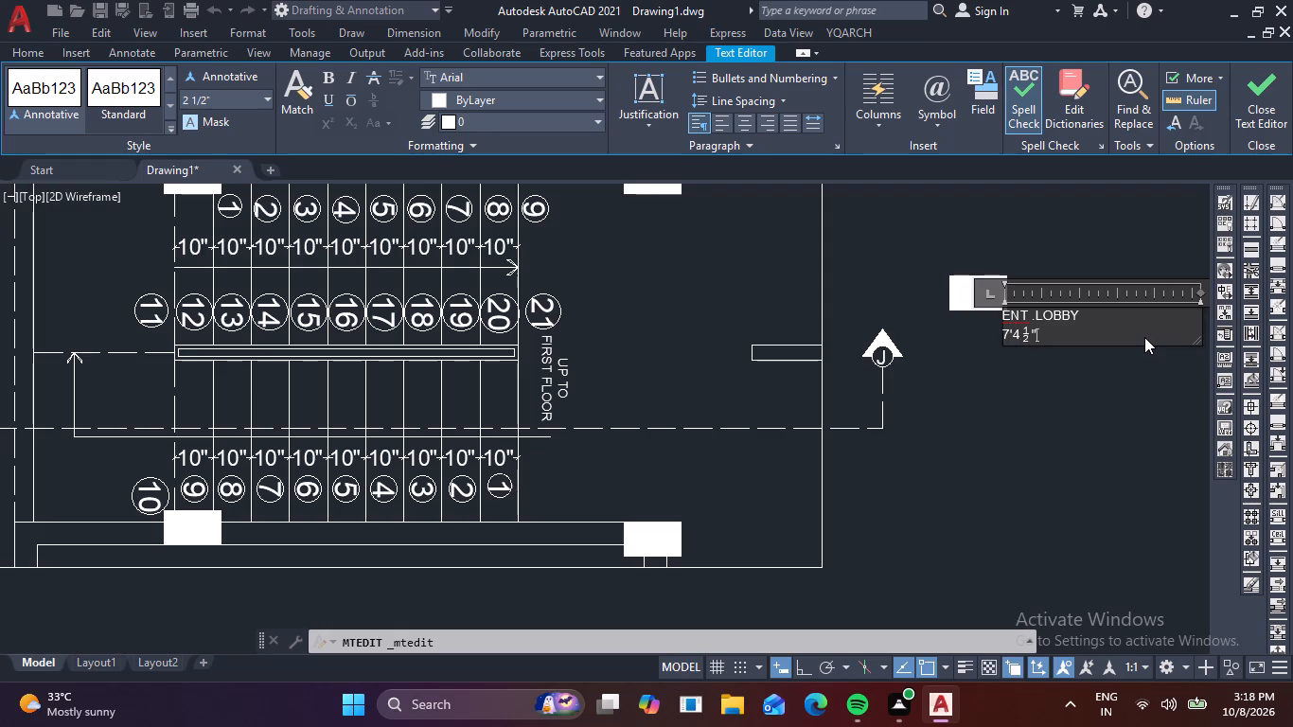
key(x)
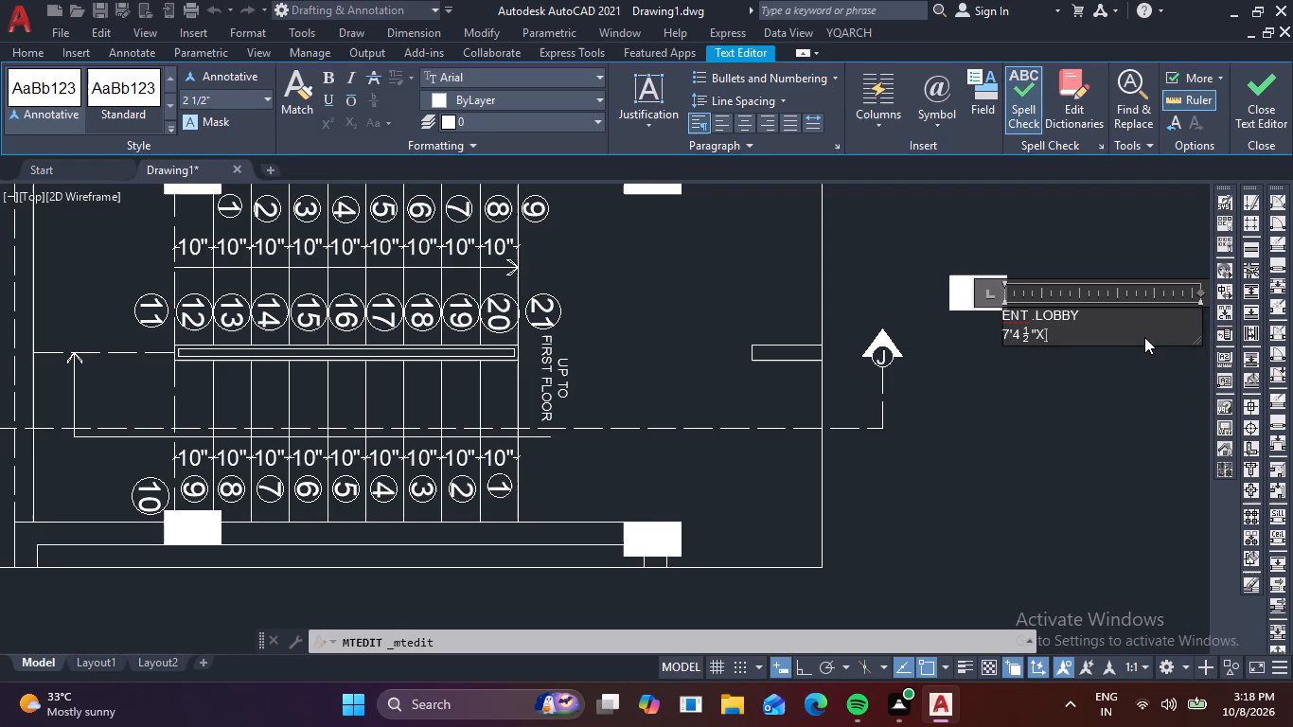
key(3)
text('3)
key(shift+quotedbl)
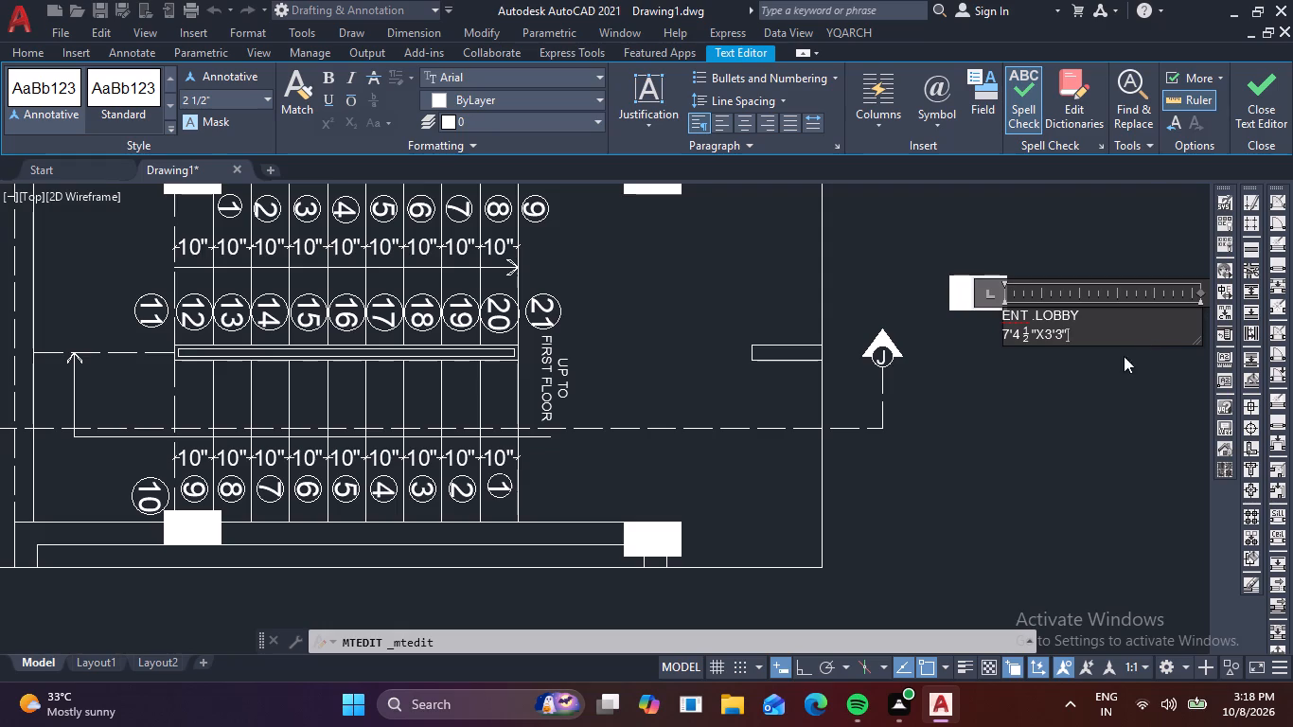
click(1066, 385)
Move the ENT .LOBBY label inside the boundary, between the UP TO FIRST FLOOR label and the short wall stub.
click(986, 358)
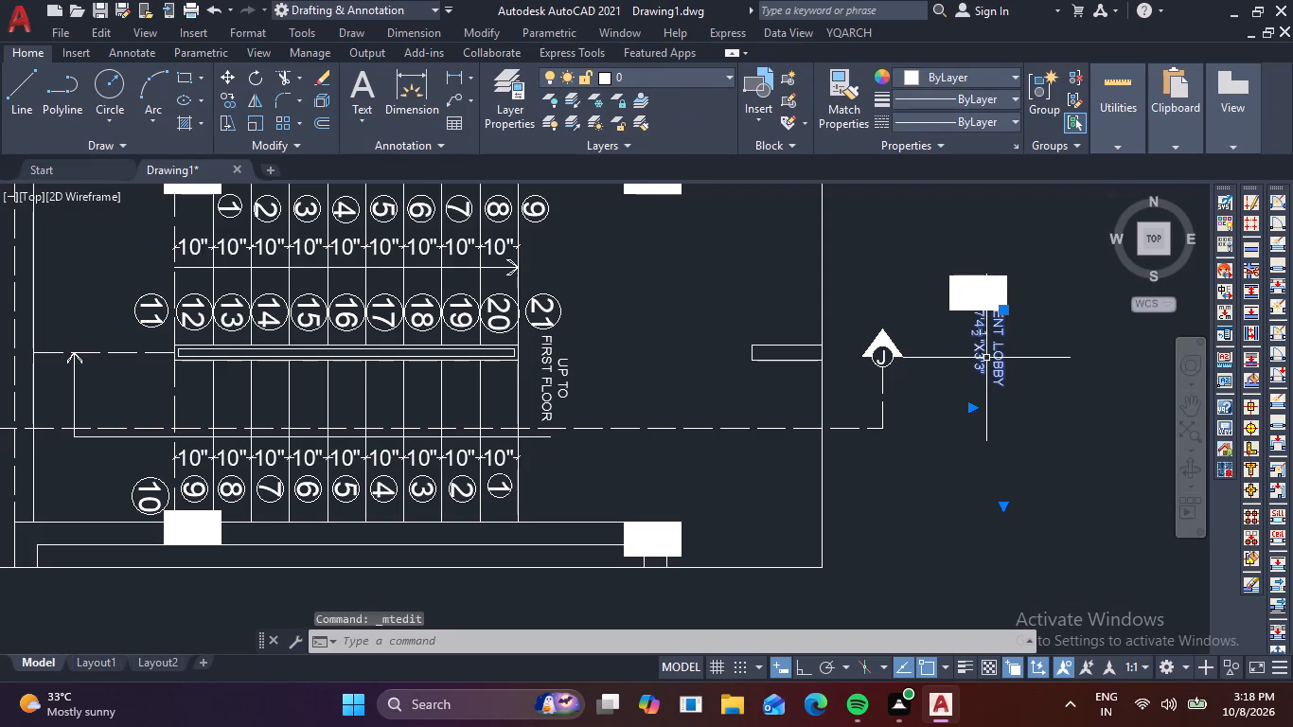
text(M)
key(space)
click(975, 364)
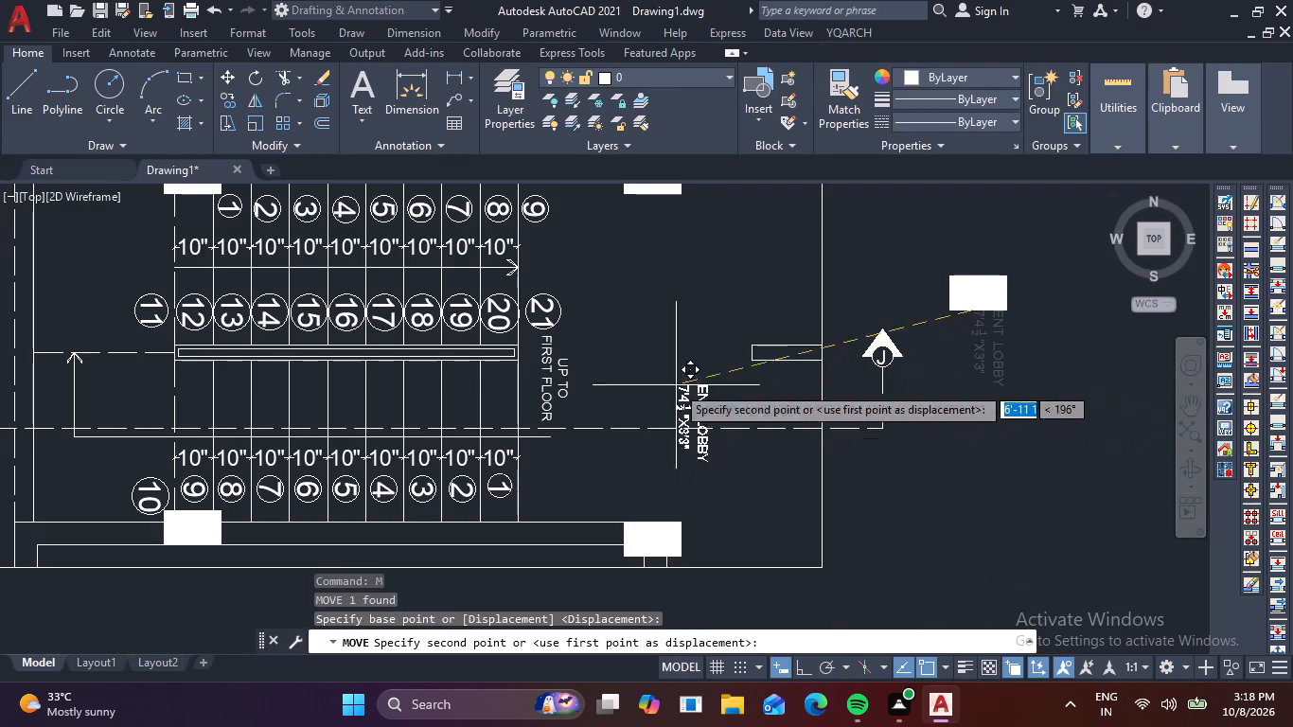
click(663, 300)
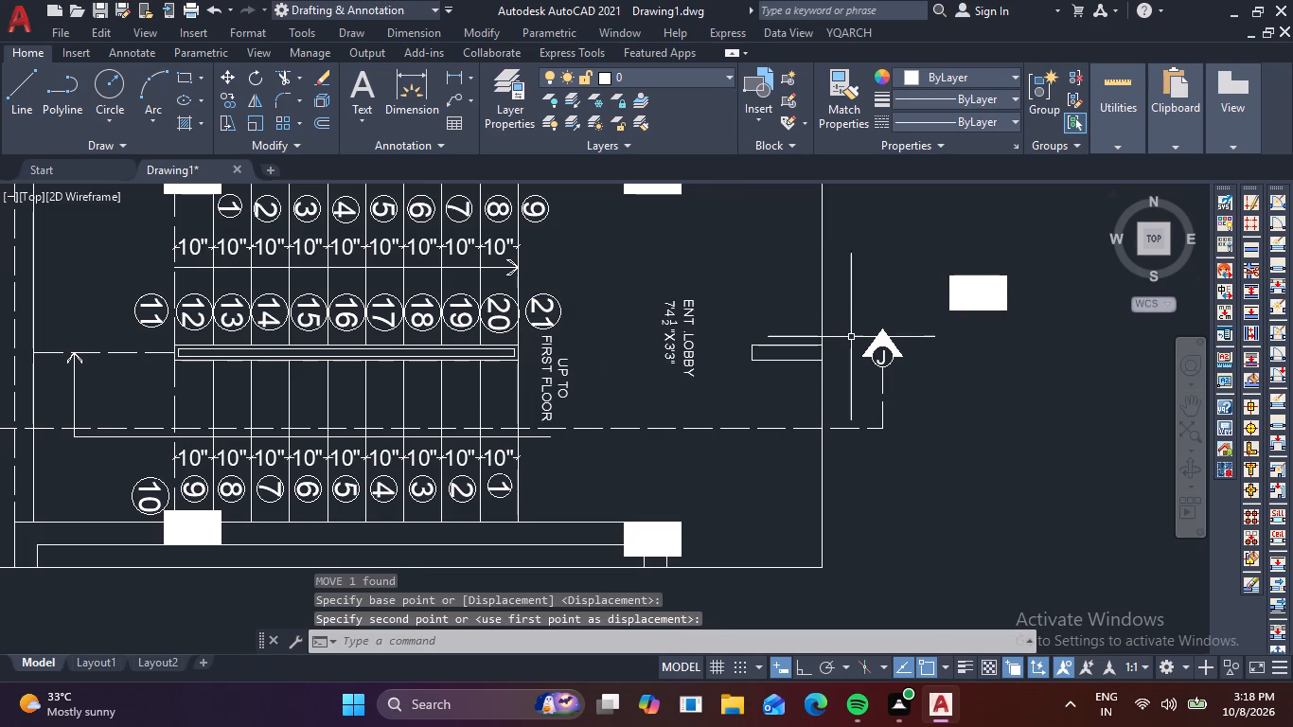
Scale up the ENT .LOBBY label slightly from a base point at its upper corner.
click(689, 323)
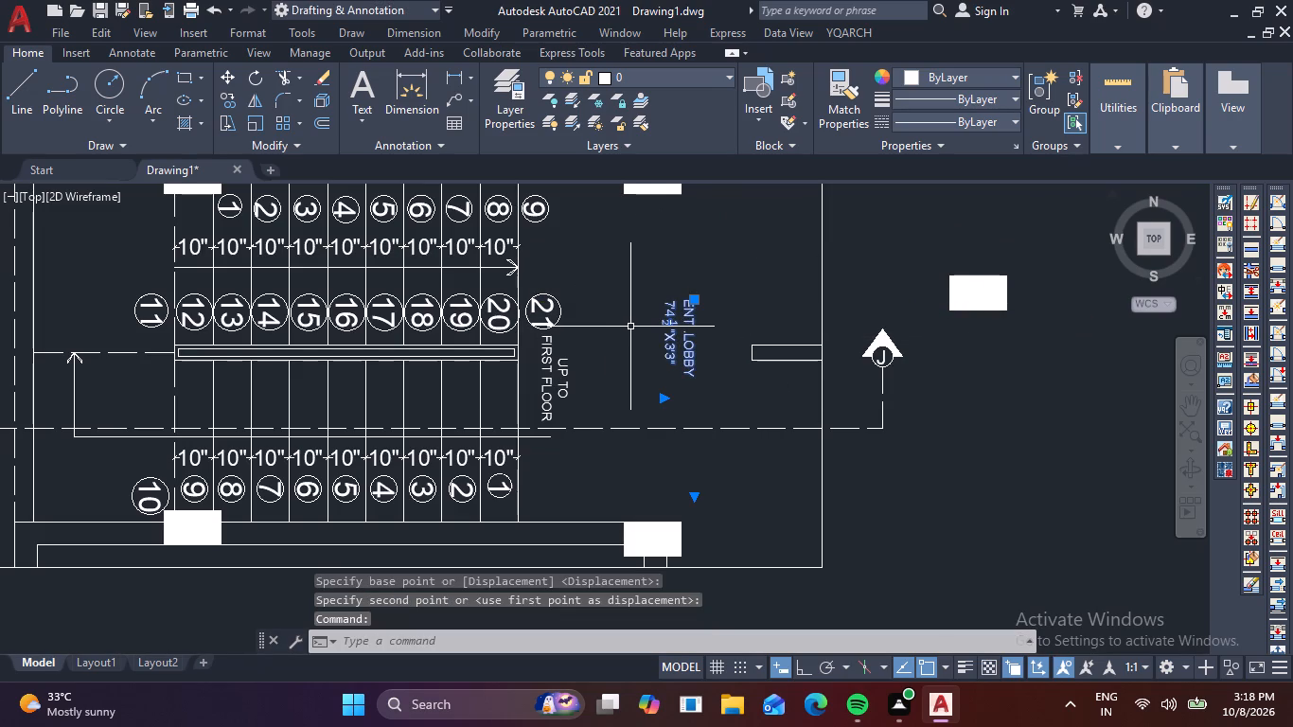
text(SC)
key(space)
click(657, 297)
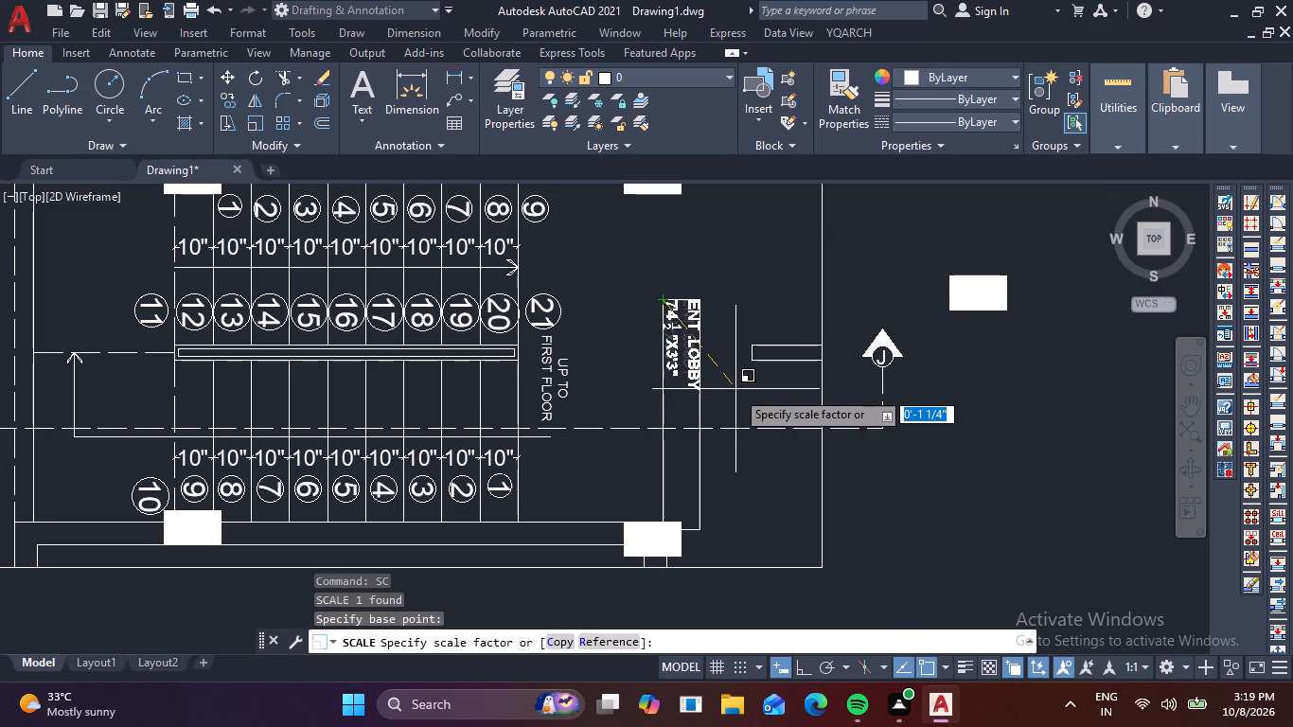
click(745, 403)
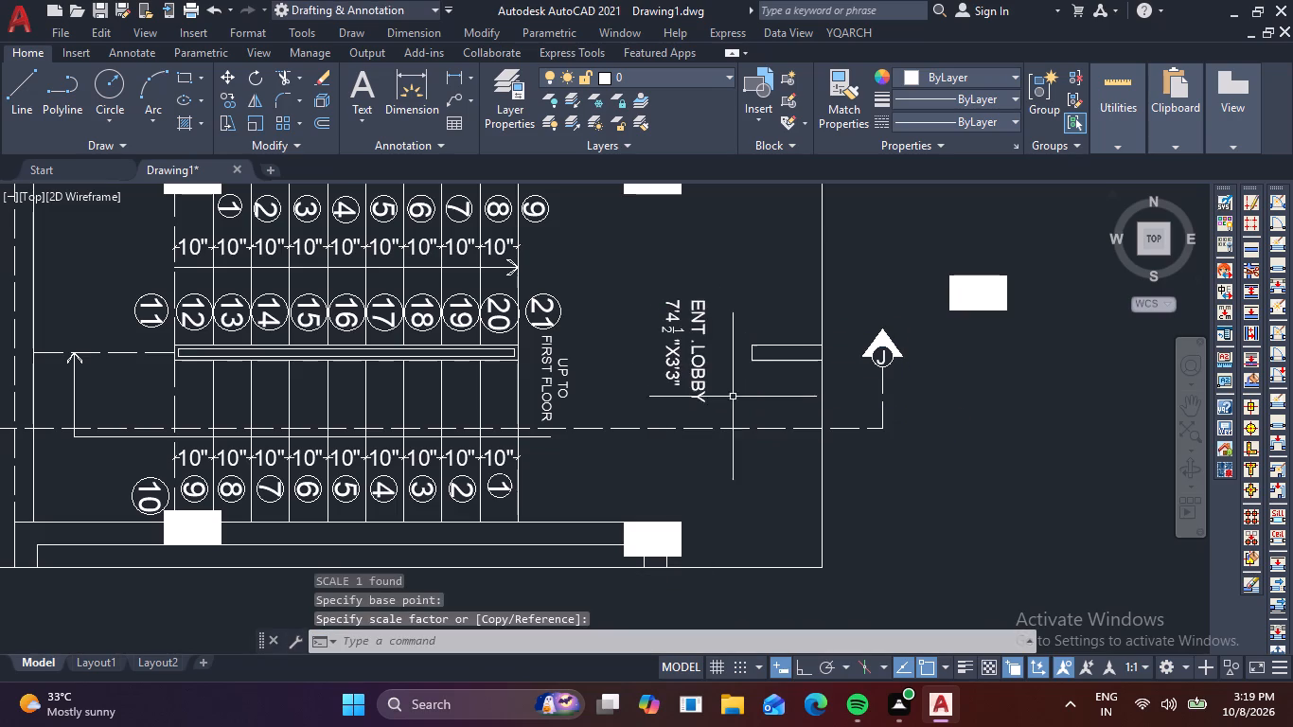
Move the enlarged ENT .LOBBY label straight up a short distance, roughly level with the short wall stub.
click(703, 369)
text(M)
key(space)
click(703, 369)
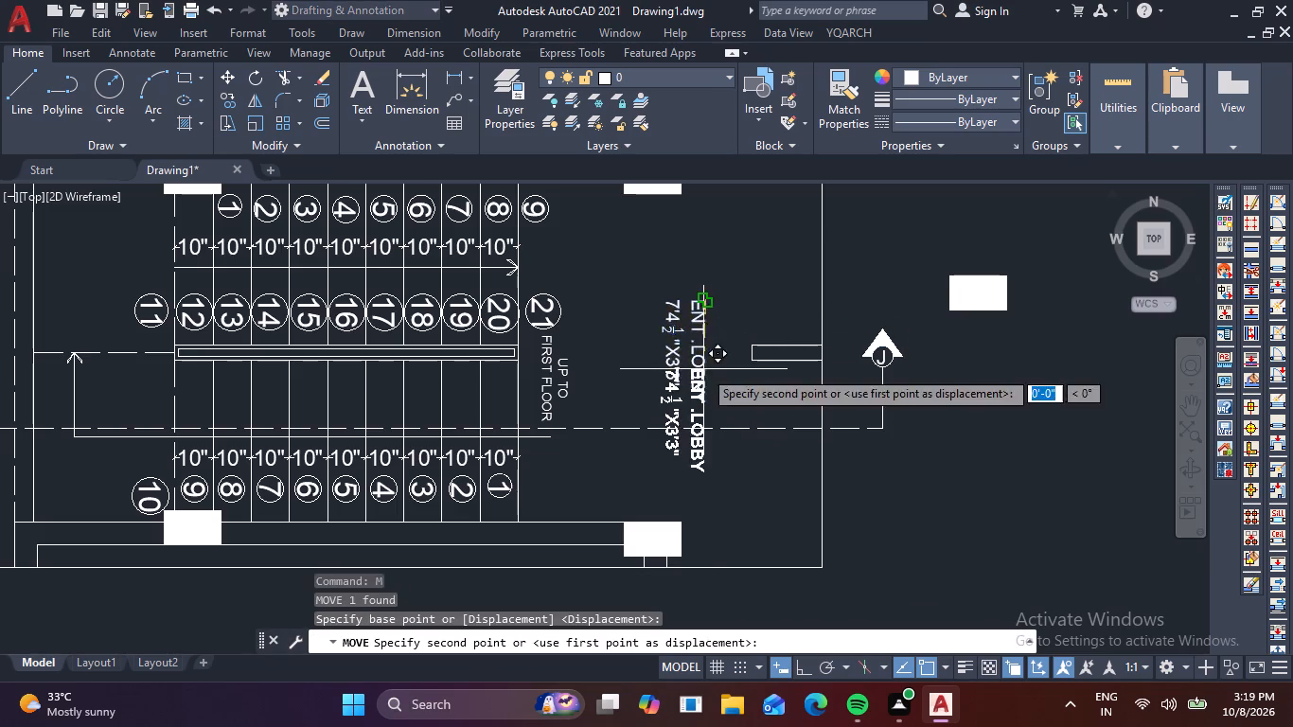
click(702, 270)
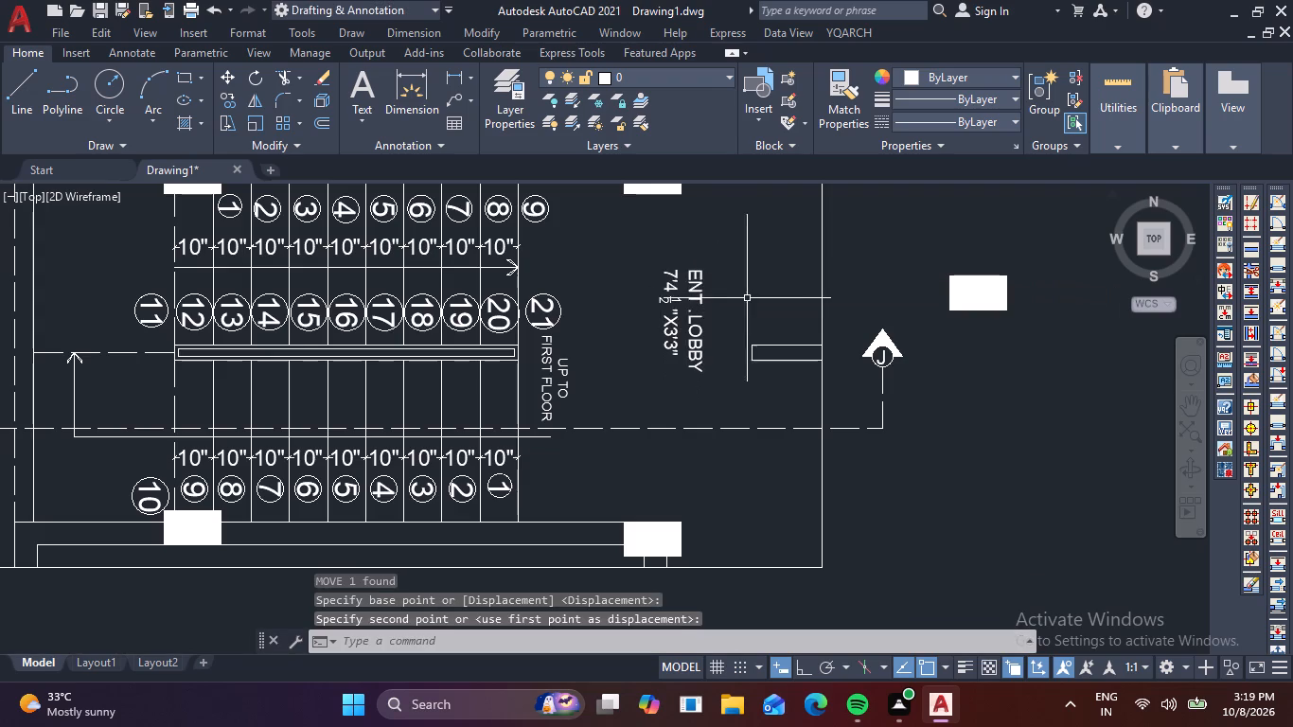
Copy the ENT .LOBBY label to the empty space outside the boundary, below the detached column.
scroll(747, 299, down, 2)
scroll(739, 328, up, 2)
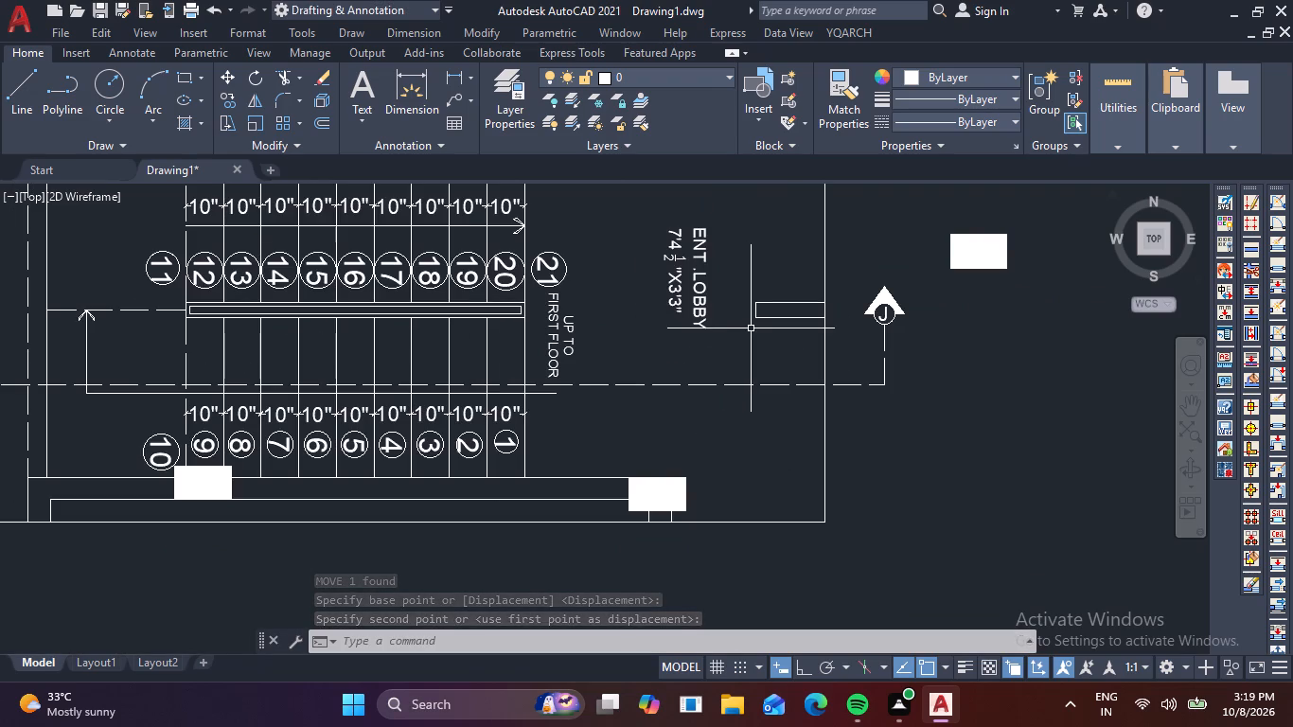
click(700, 277)
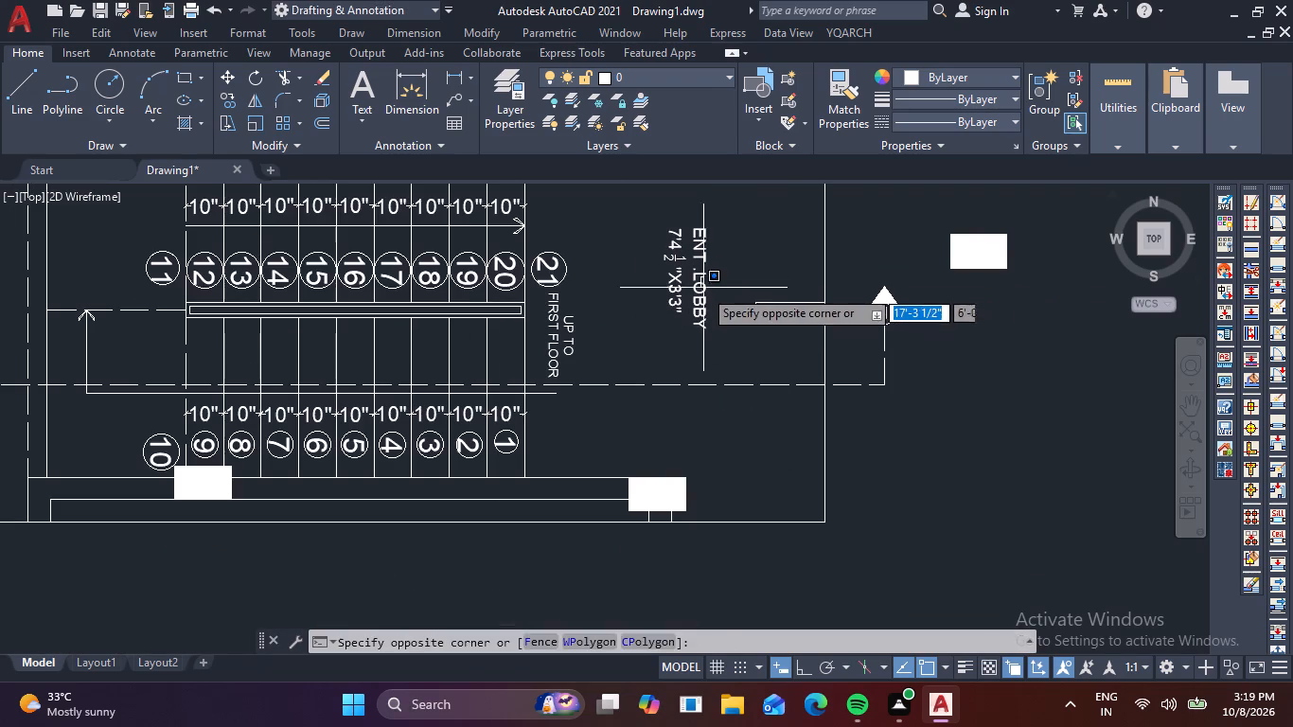
click(704, 293)
click(697, 303)
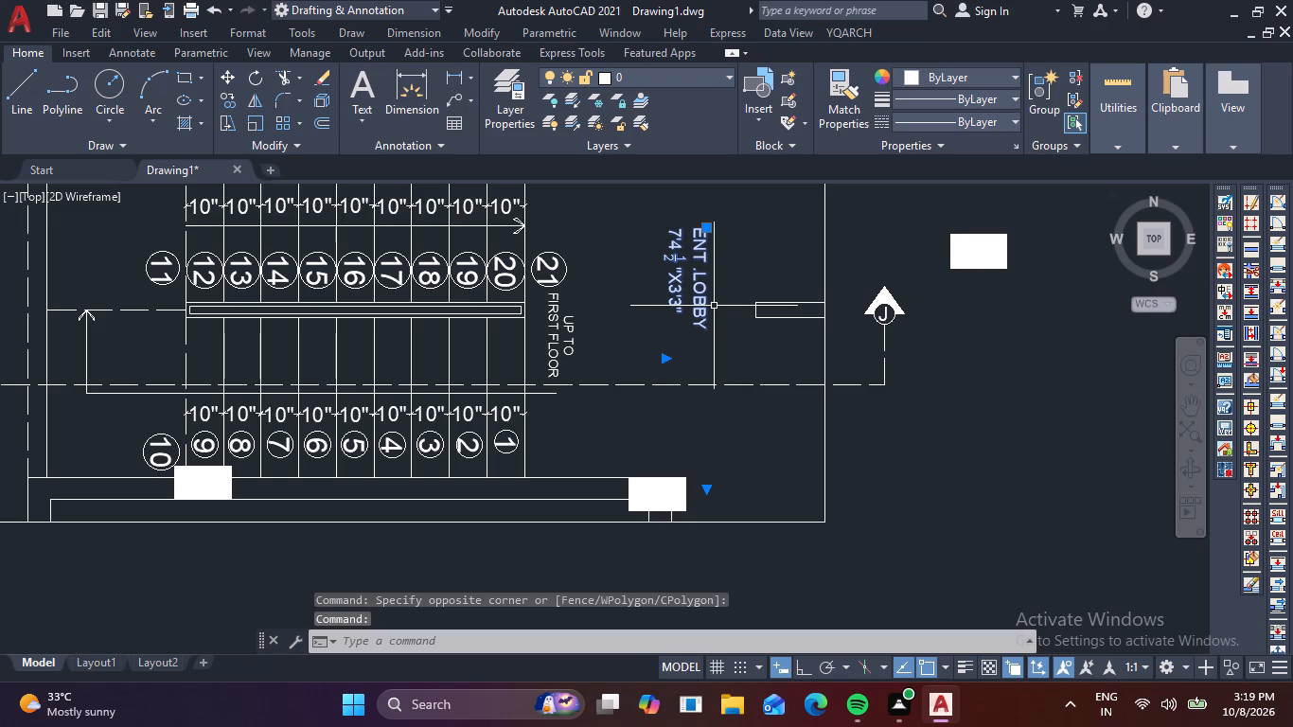
text(CO)
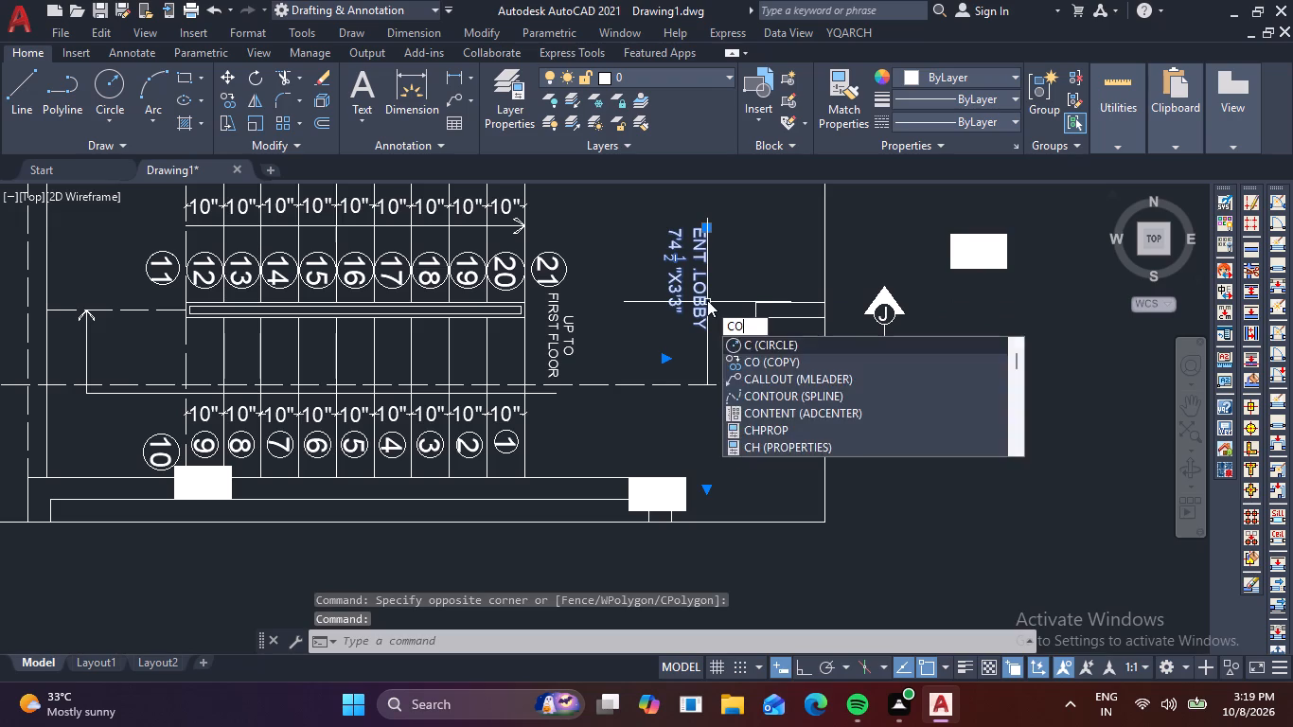
key(space)
click(704, 300)
click(1055, 327)
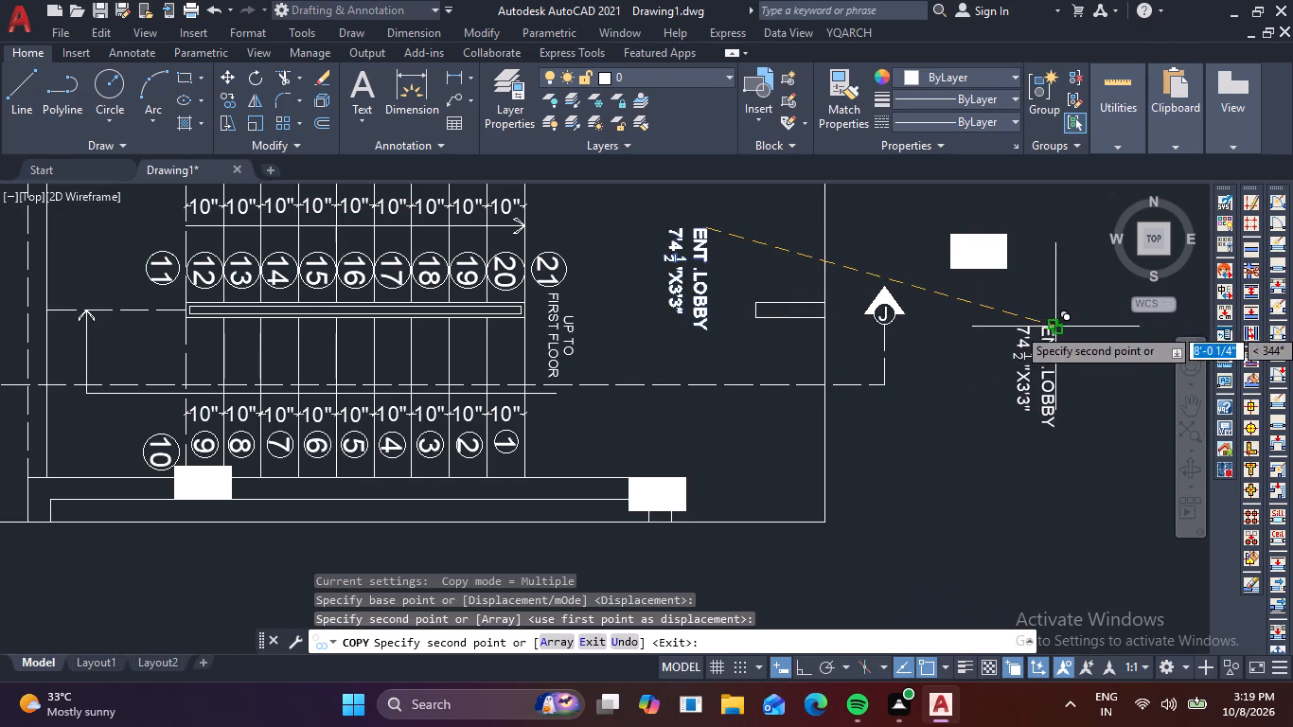
key(Escape)
Replace both lines of the copied label with the text GROUND FLOOR UP TO.
click(1071, 434)
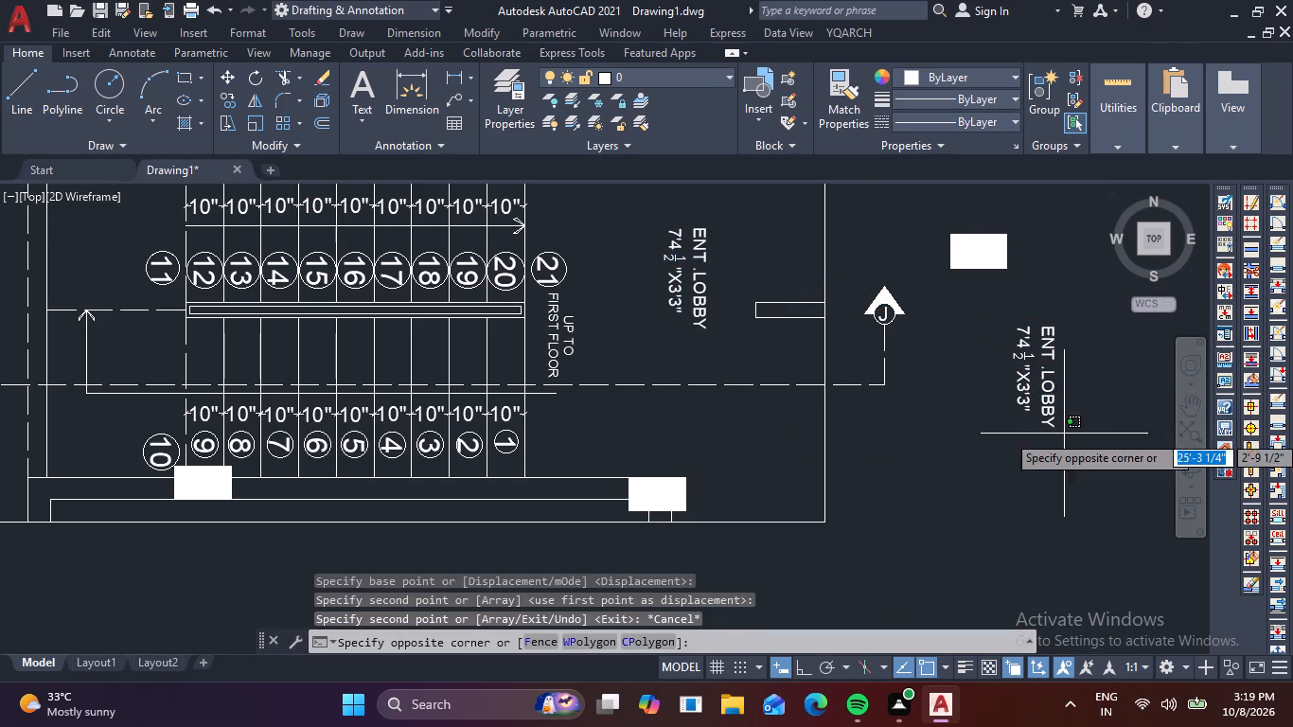
click(1042, 408)
click(1041, 401)
click(1048, 394)
double_click(1047, 397)
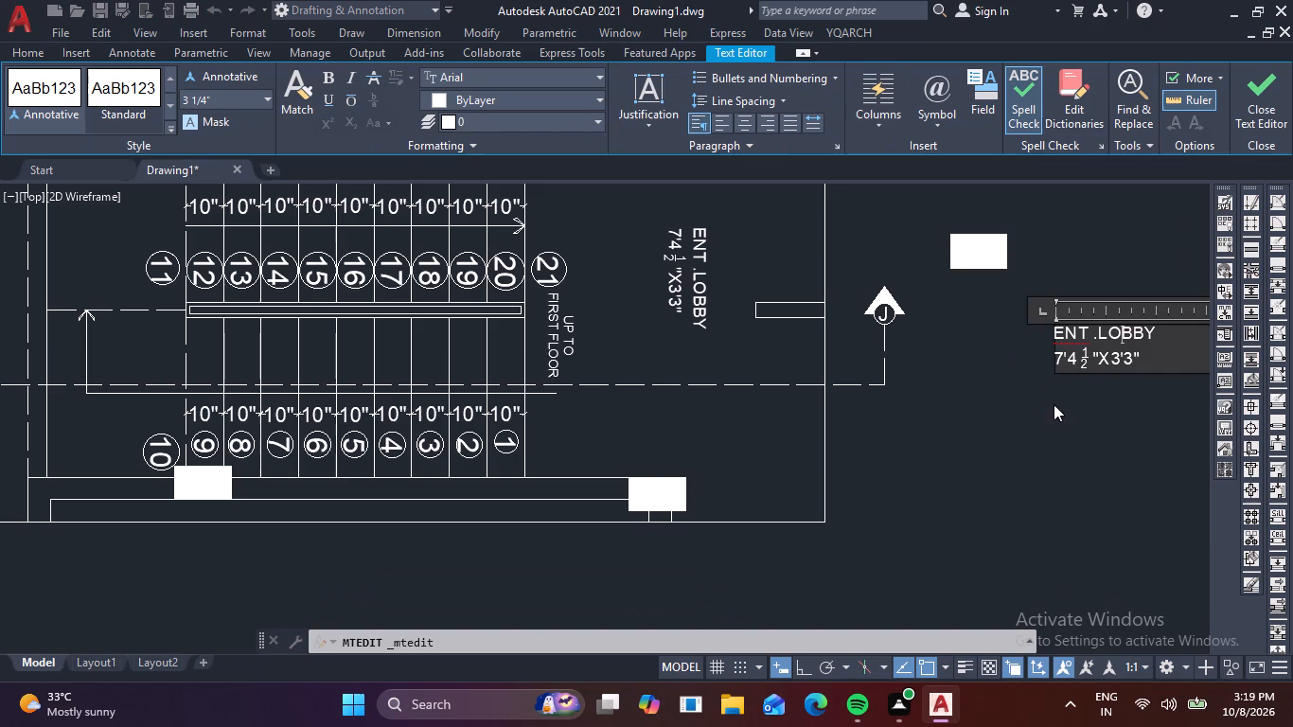
click(1149, 350)
key(BackSpace)
key(BackSpace)
key(BackSpace)
key(BackSpace)
key(BackSpace)
key(BackSpace)
key(BackSpace)
key(BackSpace)
key(BackSpace)
key(BackSpace)
key(BackSpace)
key(BackSpace)
key(BackSpace)
key(BackSpace)
key(BackSpace)
key(BackSpace)
key(BackSpace)
key(BackSpace)
key(BackSpace)
key(BackSpace)
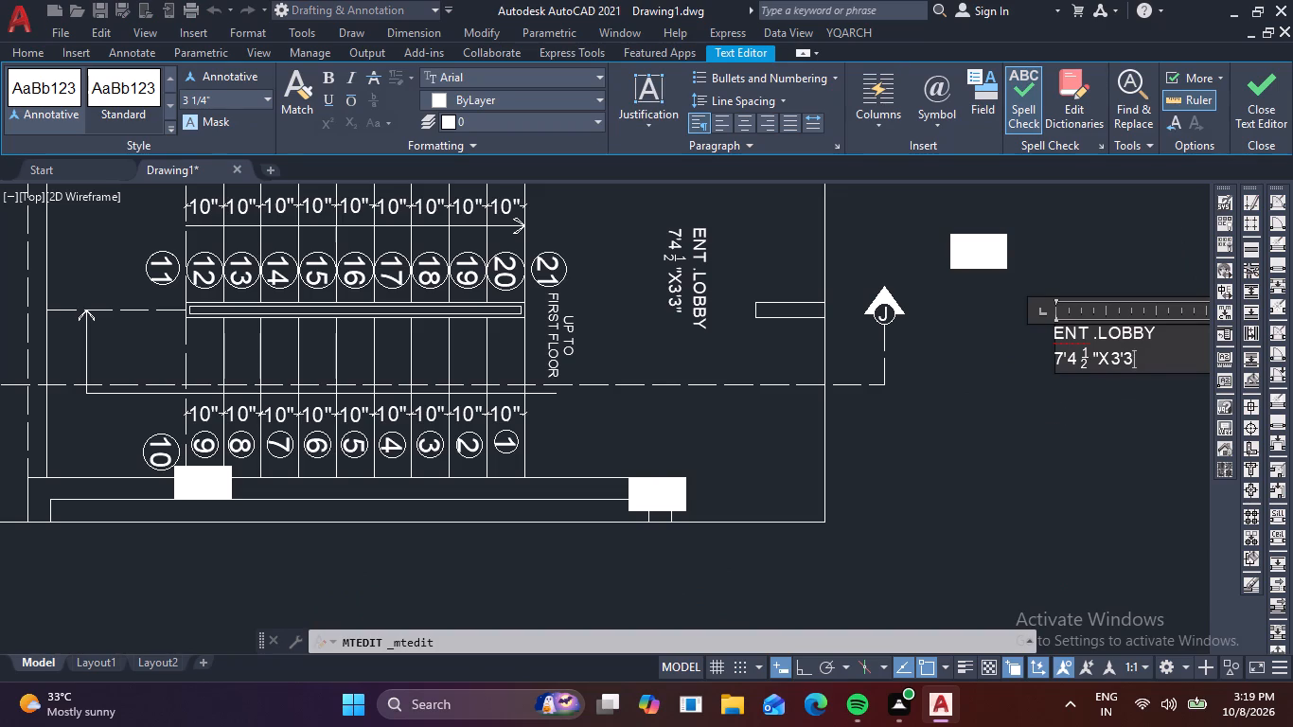
key(BackSpace)
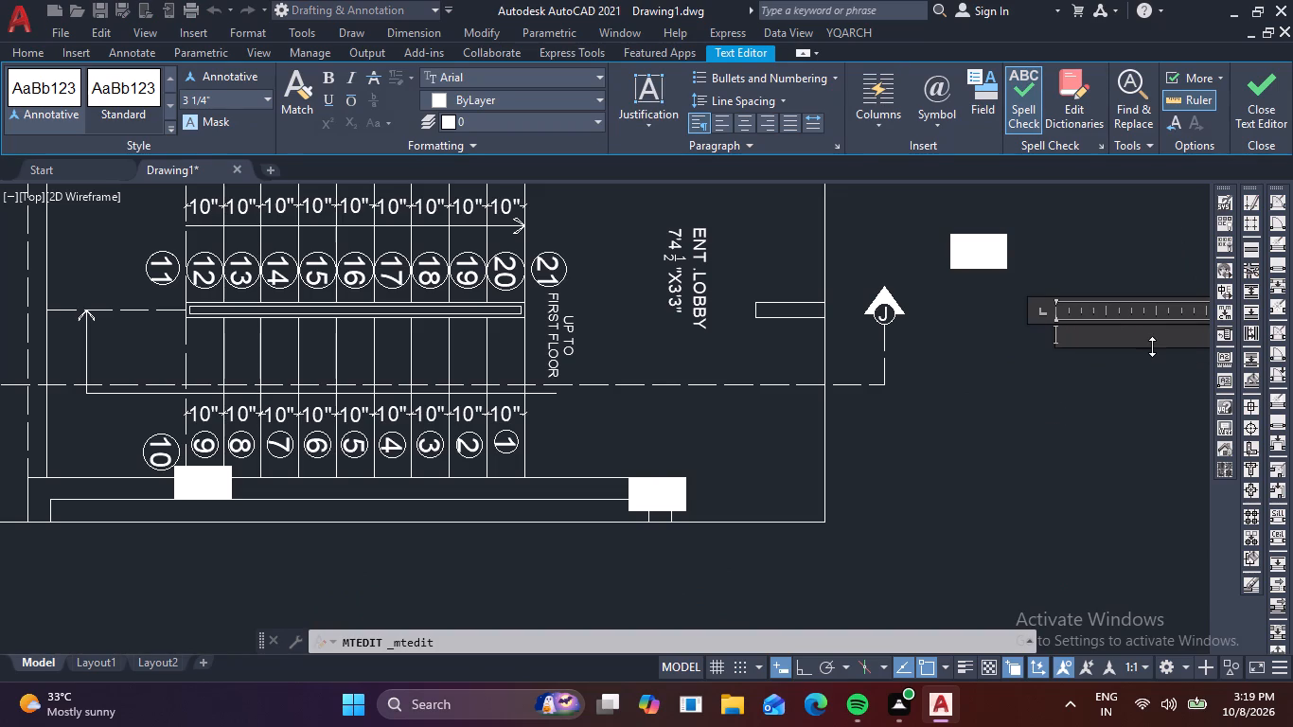
key(g)
text(ROUND)
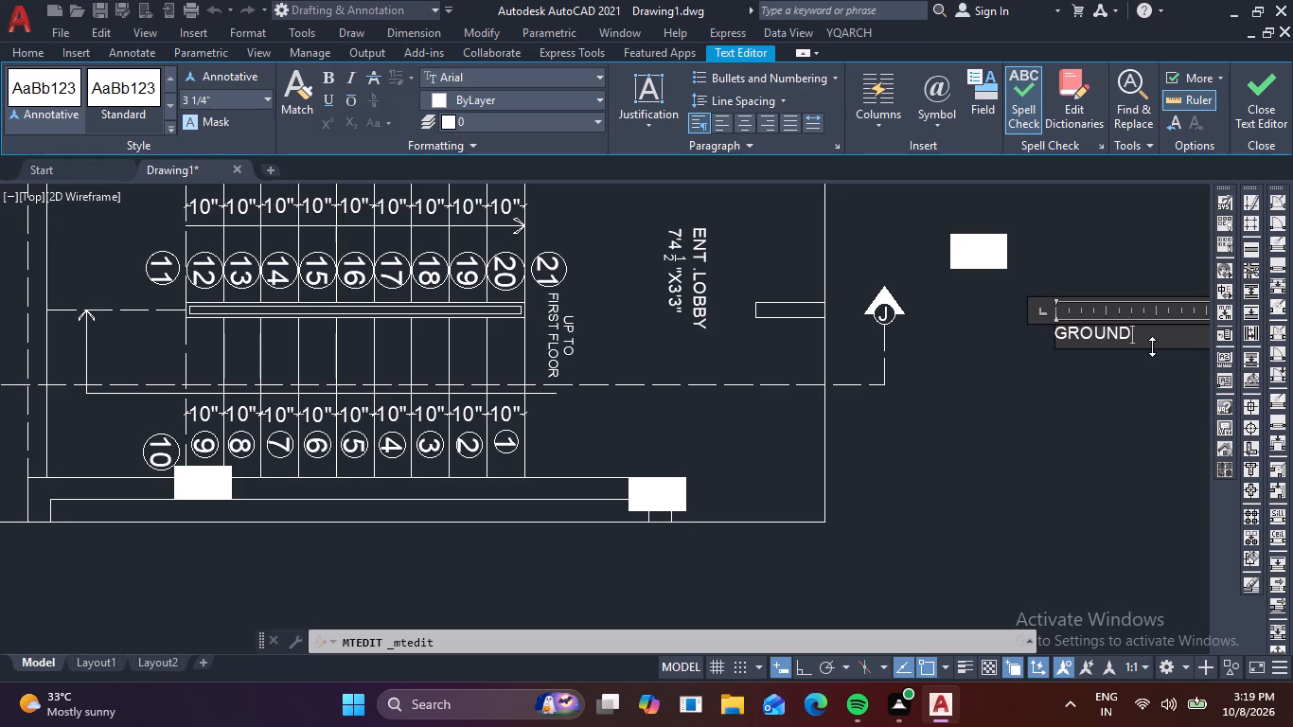
key(space)
text(FLOOR)
key(space)
text(UP)
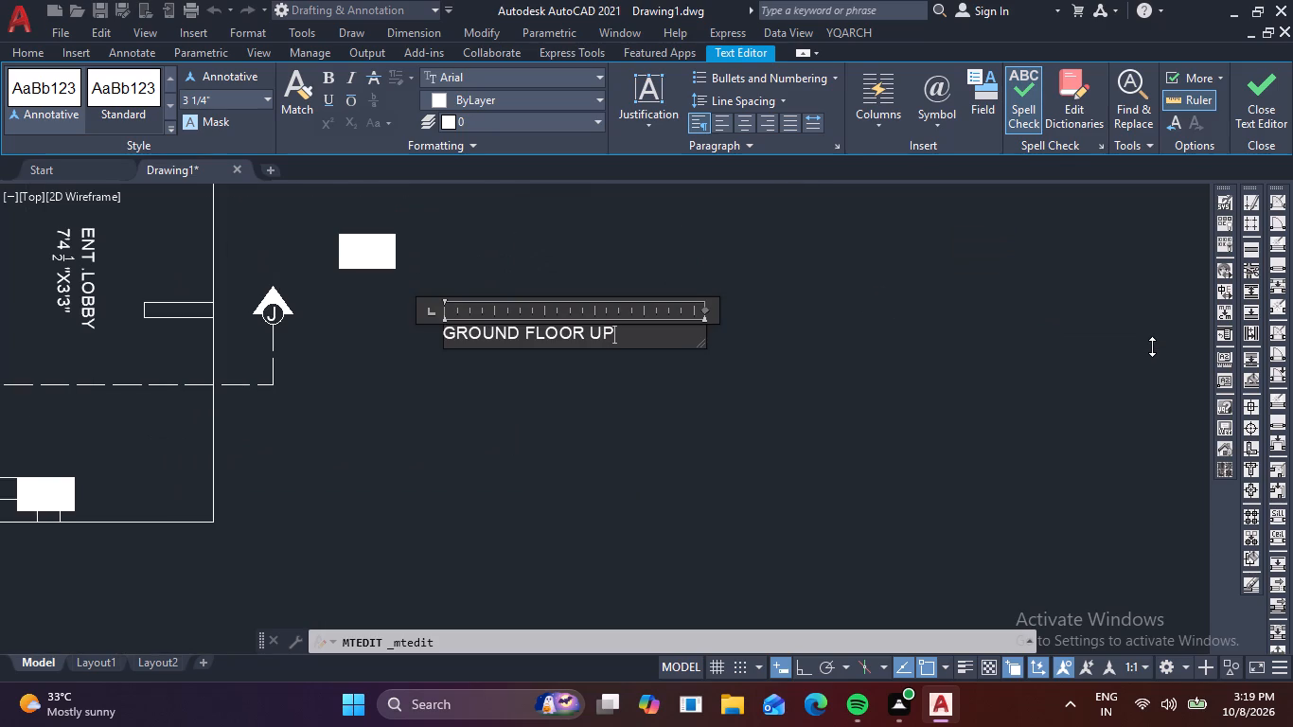
key(space)
text(TO)
Break the text before FLOOR so GROUND sits above FLOOR UP TO, and finish editing the label.
key(Left)
key(Left)
key(Left)
key(Left)
key(Left)
key(Left)
key(Left)
key(Left)
key(Left)
key(Left)
key(Left)
key(Return)
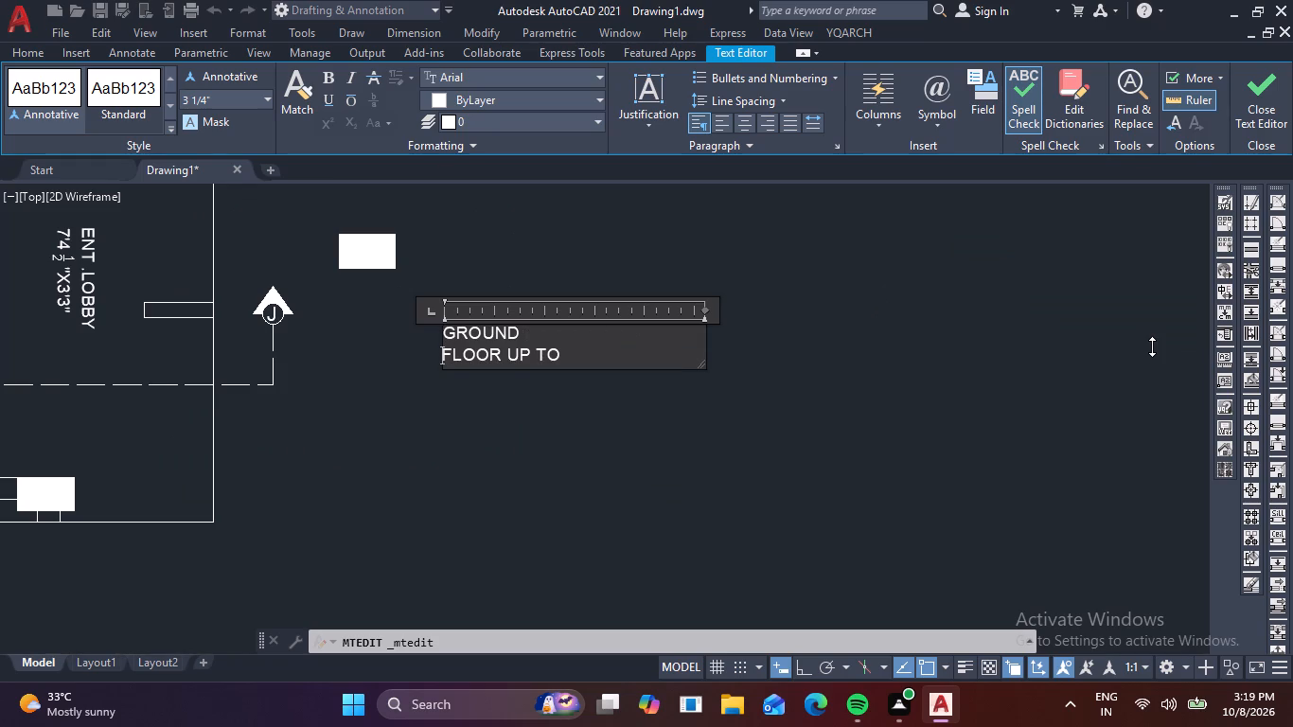
click(865, 311)
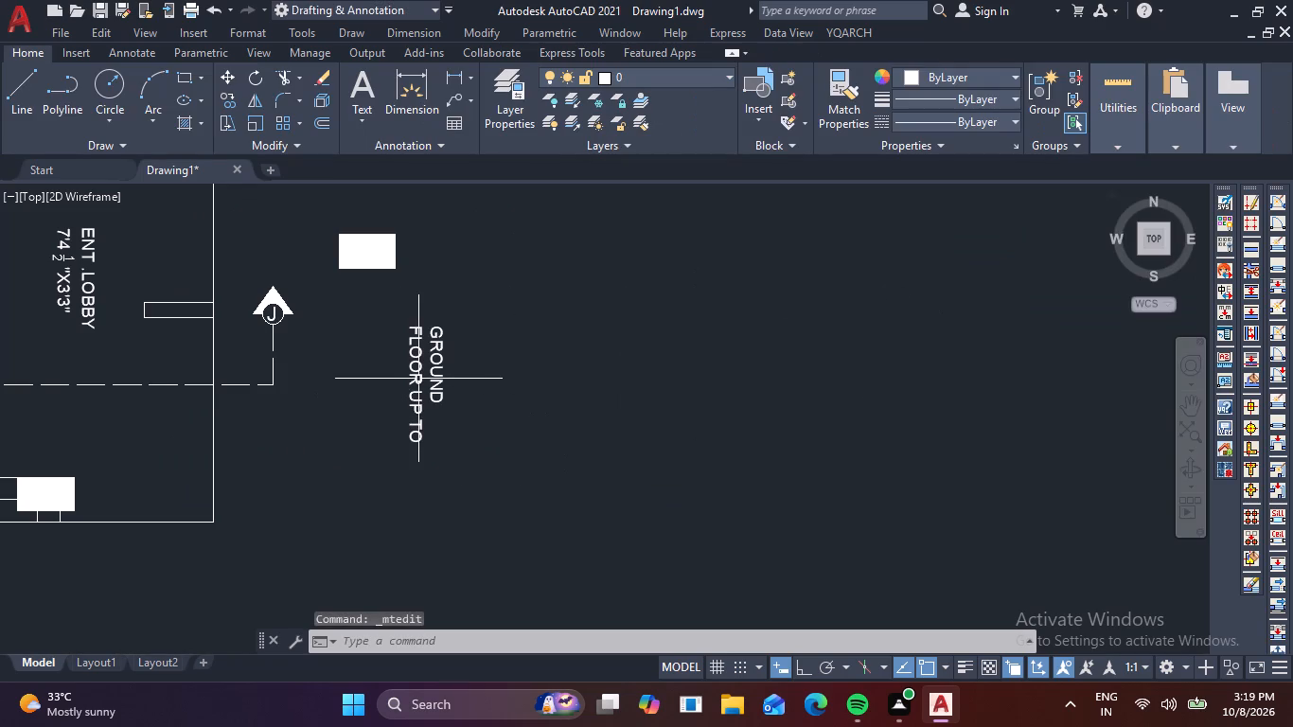
Move the GROUND FLOOR UP TO label onto the landing, beside the upper column and just above circled number 11.
click(420, 379)
text(M)
key(space)
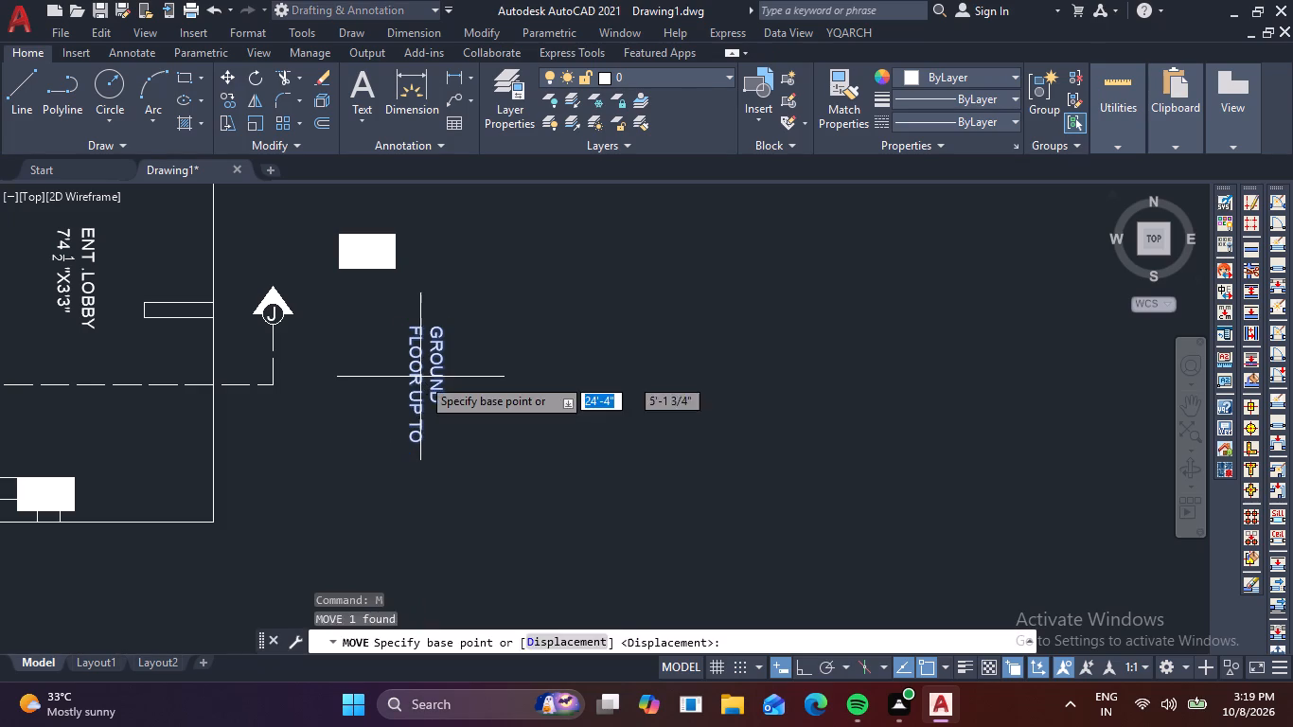
click(421, 377)
scroll(259, 393, down, 3)
middle_drag(286, 385, 550, 359)
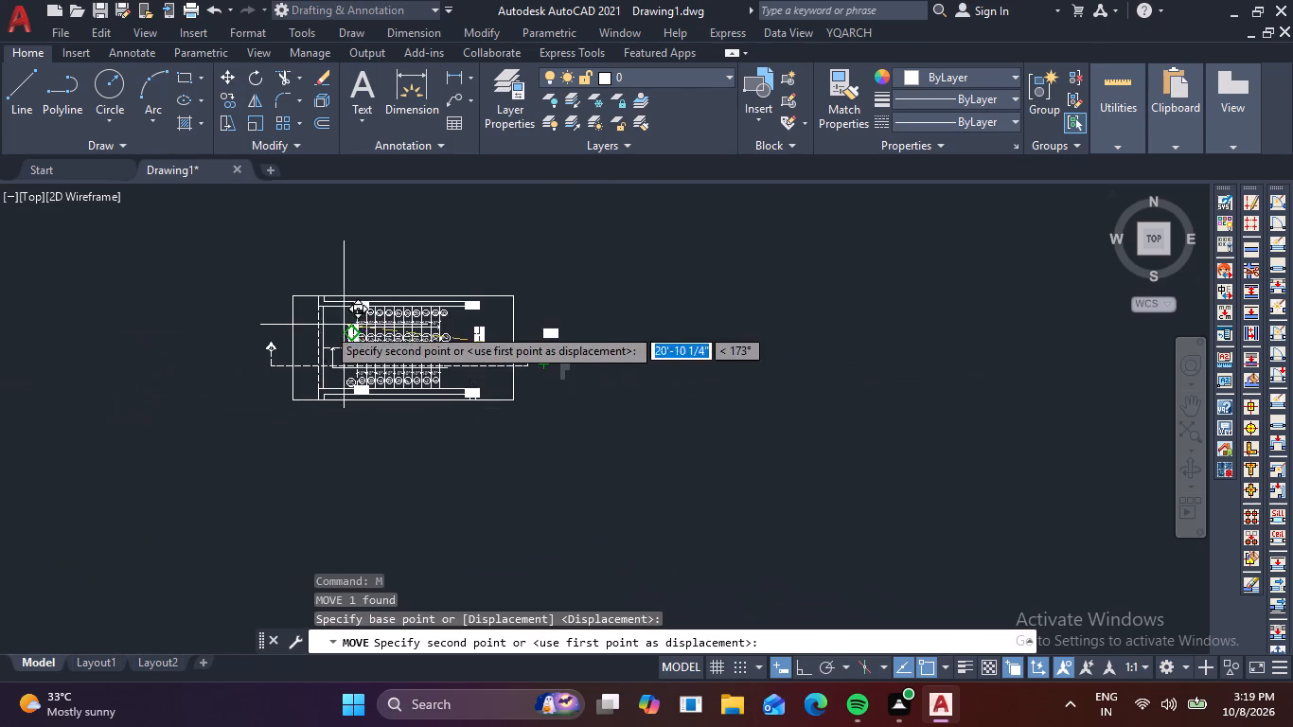
scroll(305, 328, up, 4)
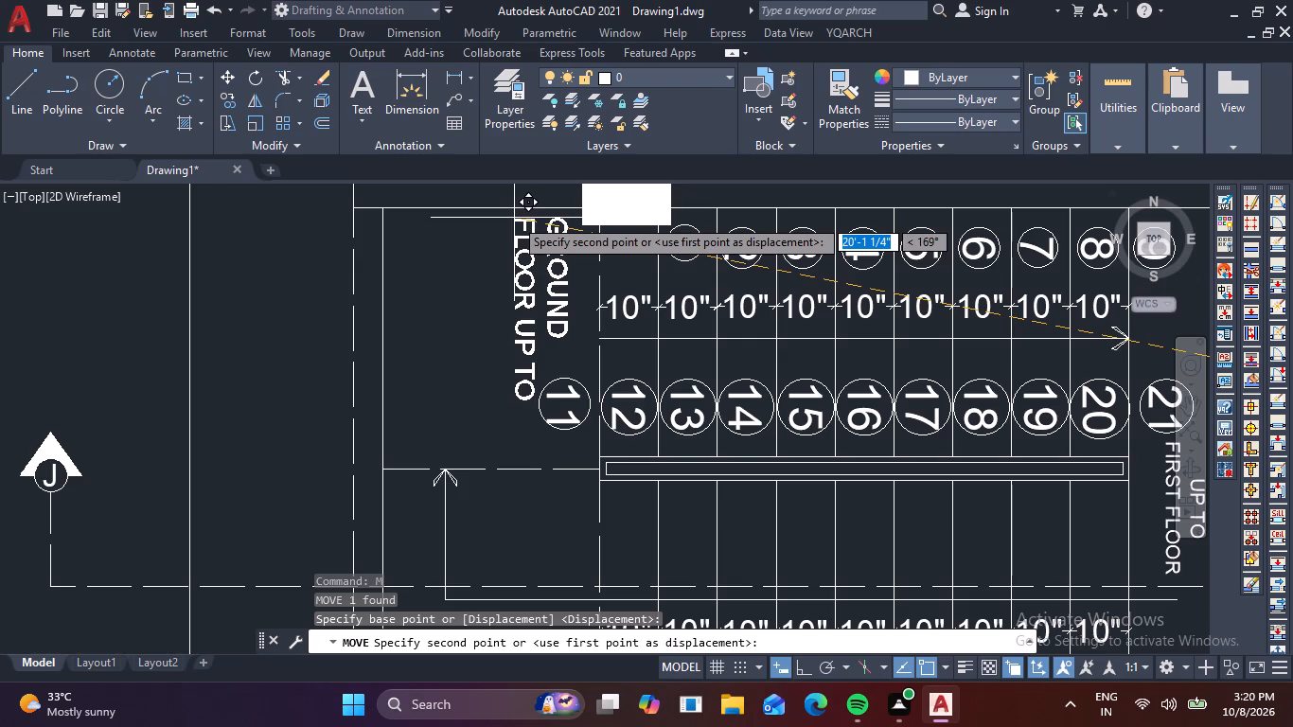
click(514, 218)
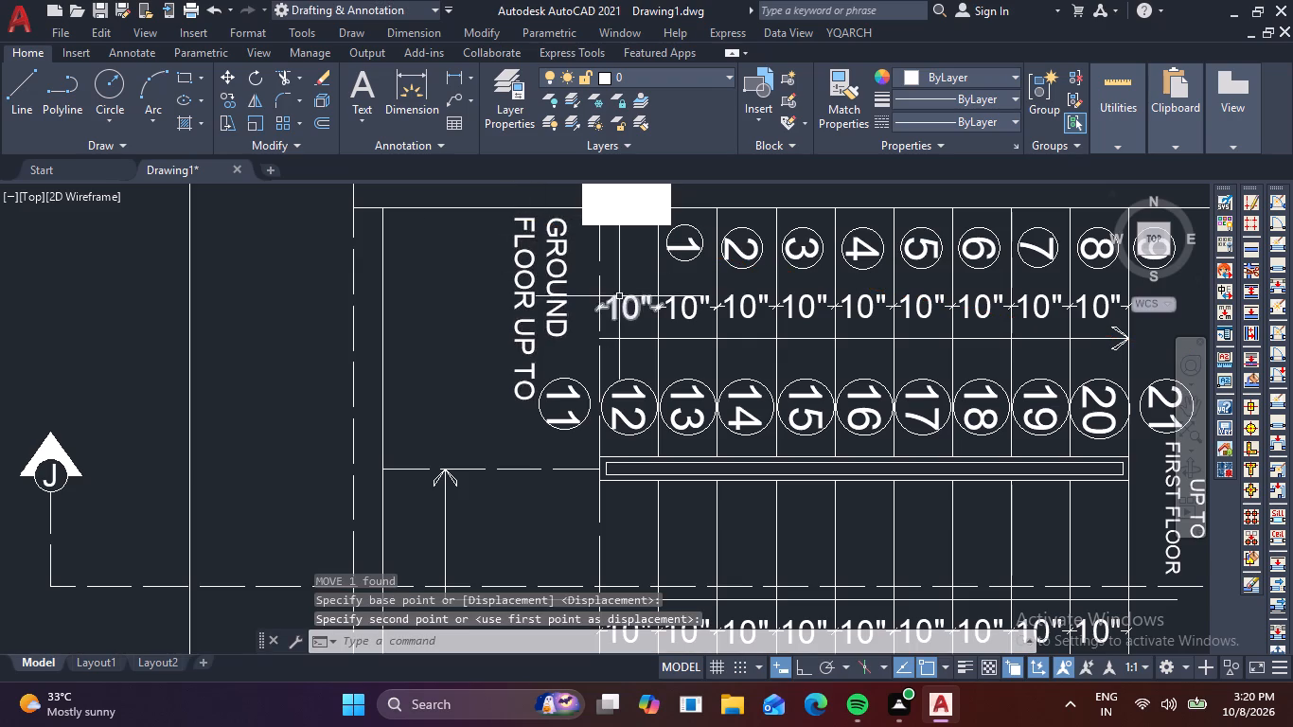
Add a horizontal linear dimension across the upper landing, from the long dashed line to the first riser line below the column.
scroll(622, 296, down, 2)
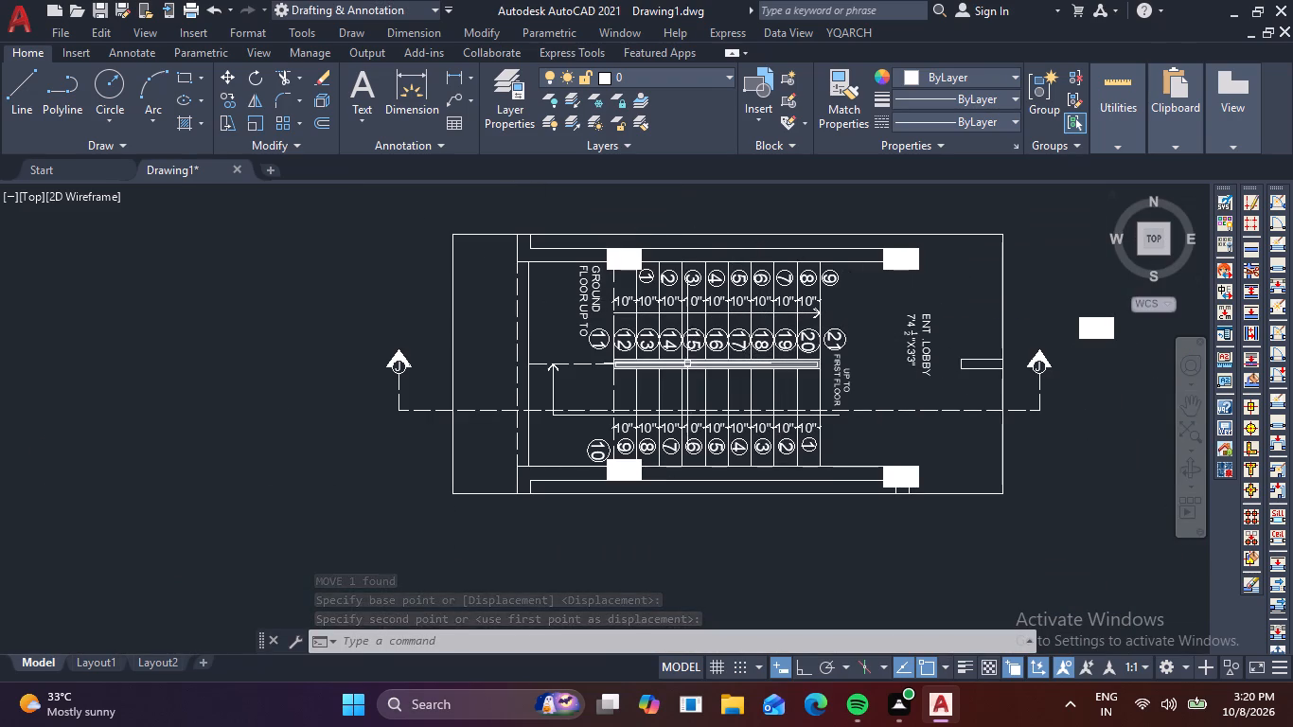
middle_drag(724, 395, 629, 343)
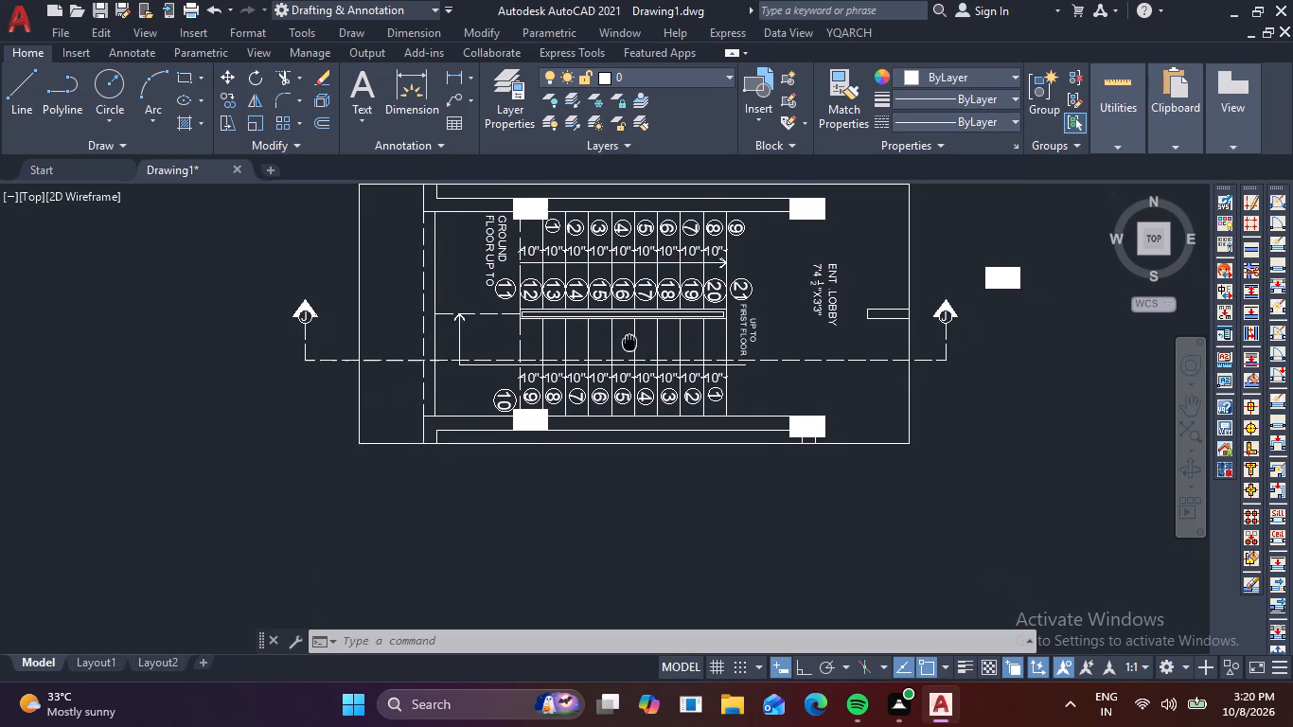
middle_drag(629, 343, 629, 339)
text(LI)
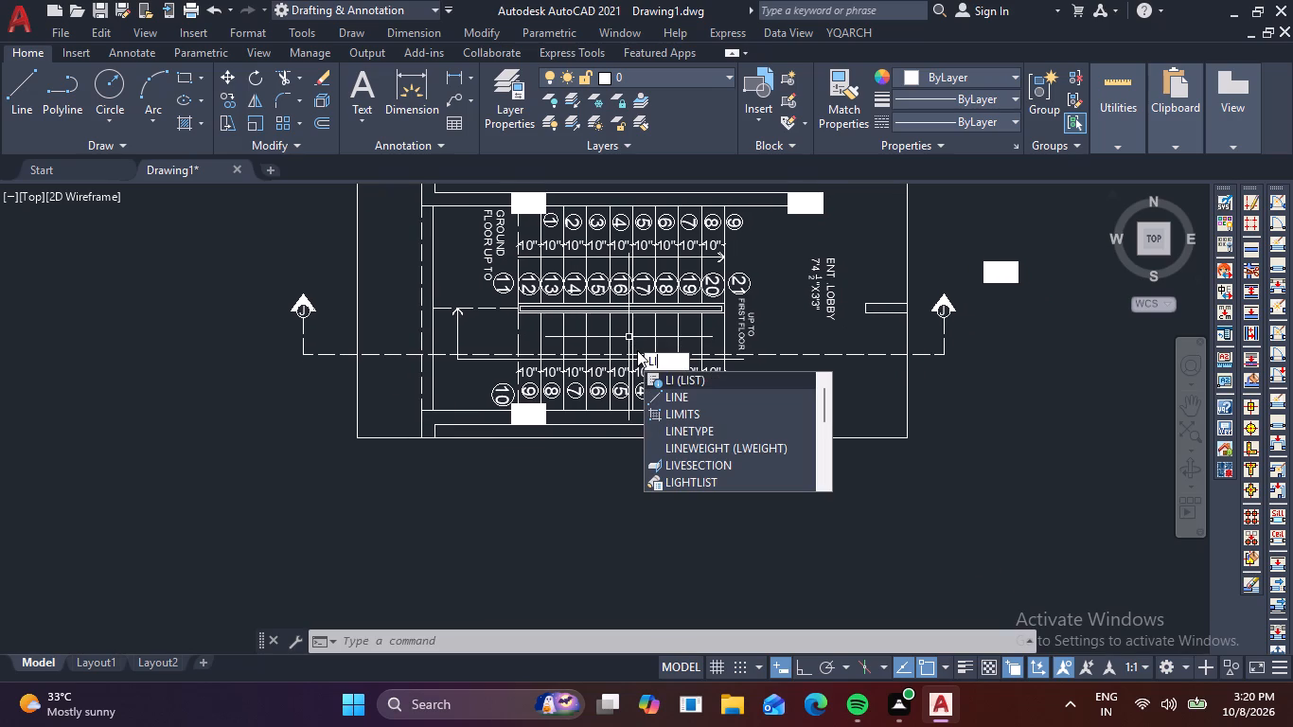
key(BackSpace)
key(BackSpace)
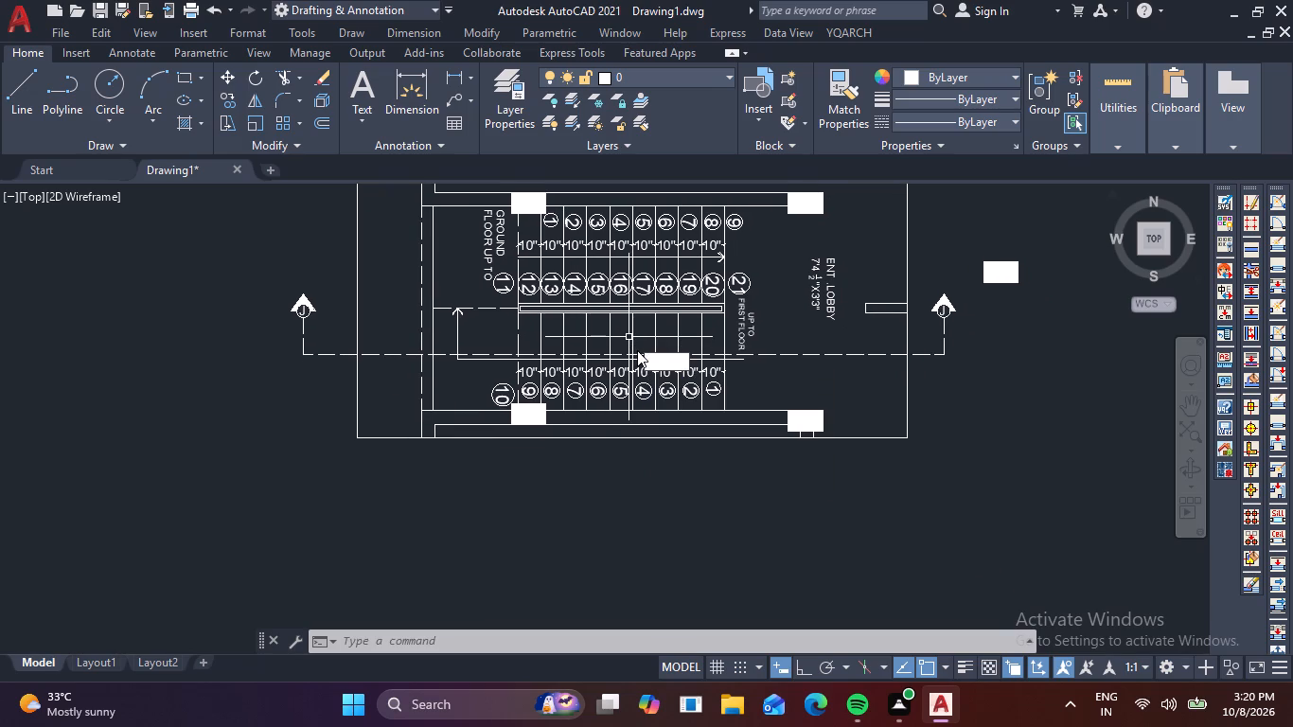
text(DLI)
key(space)
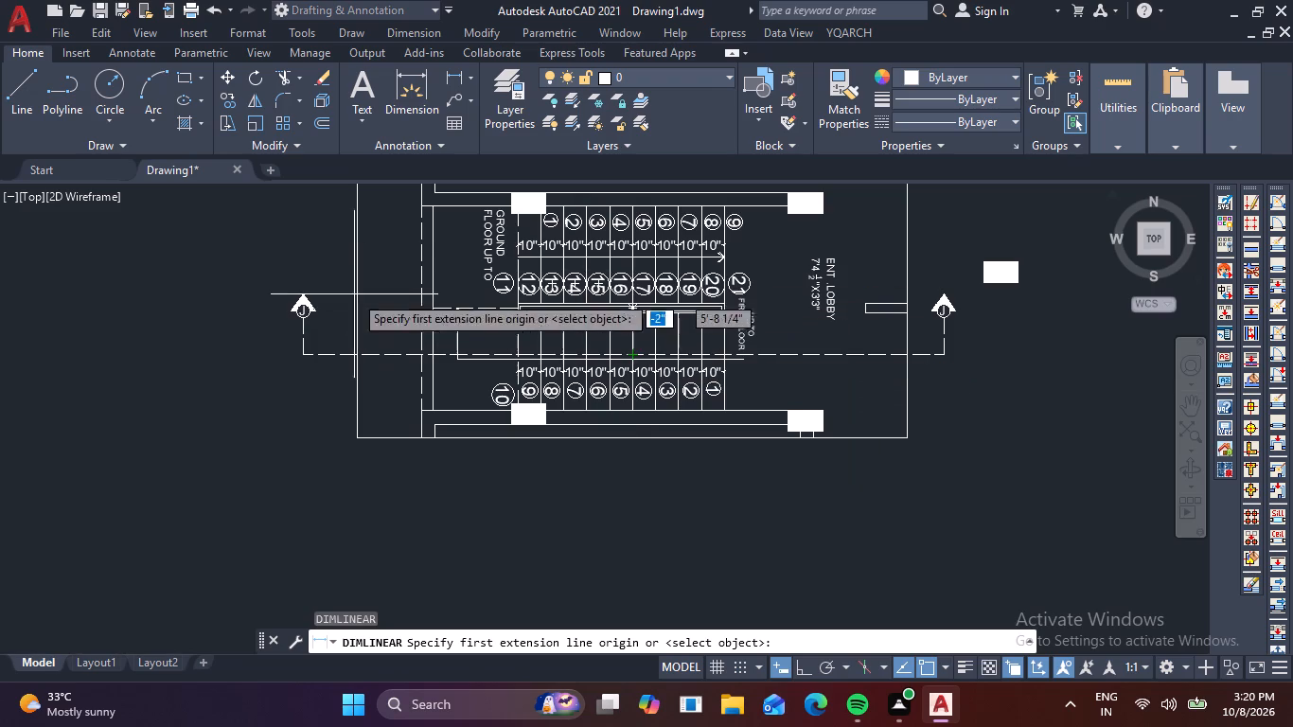
scroll(429, 220, up, 2)
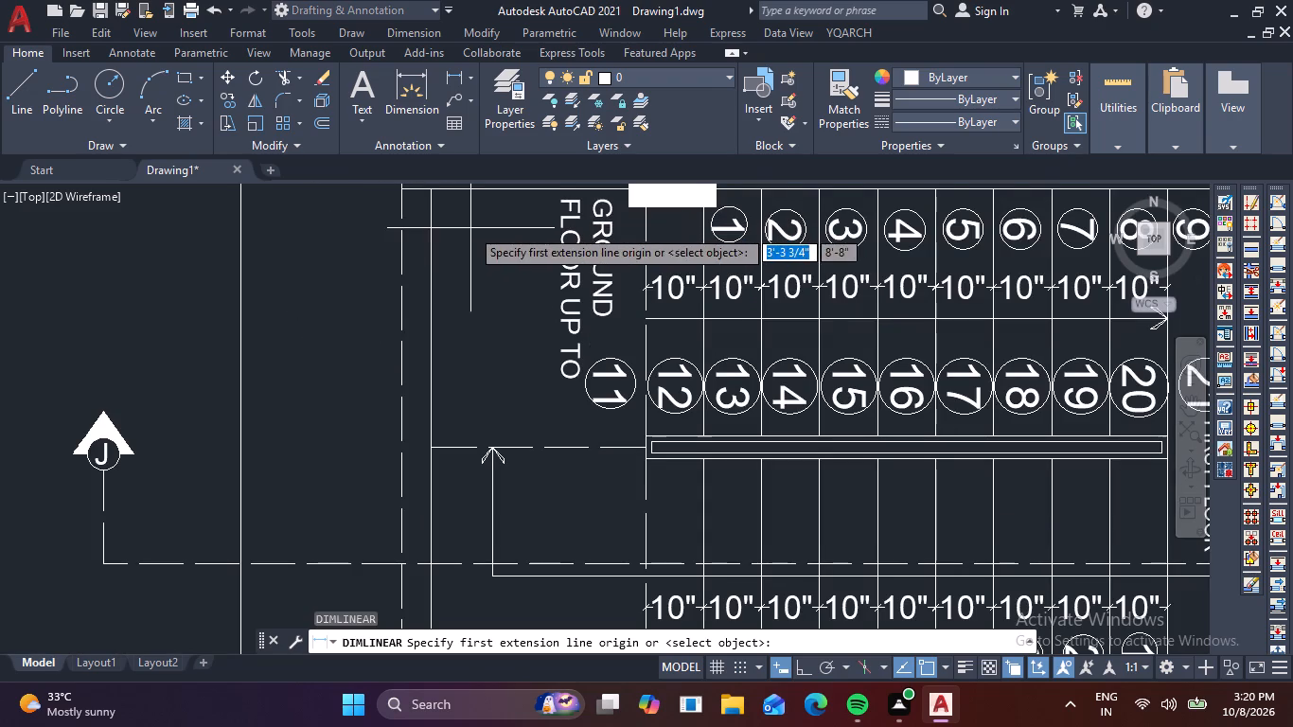
middle_drag(470, 228, 460, 302)
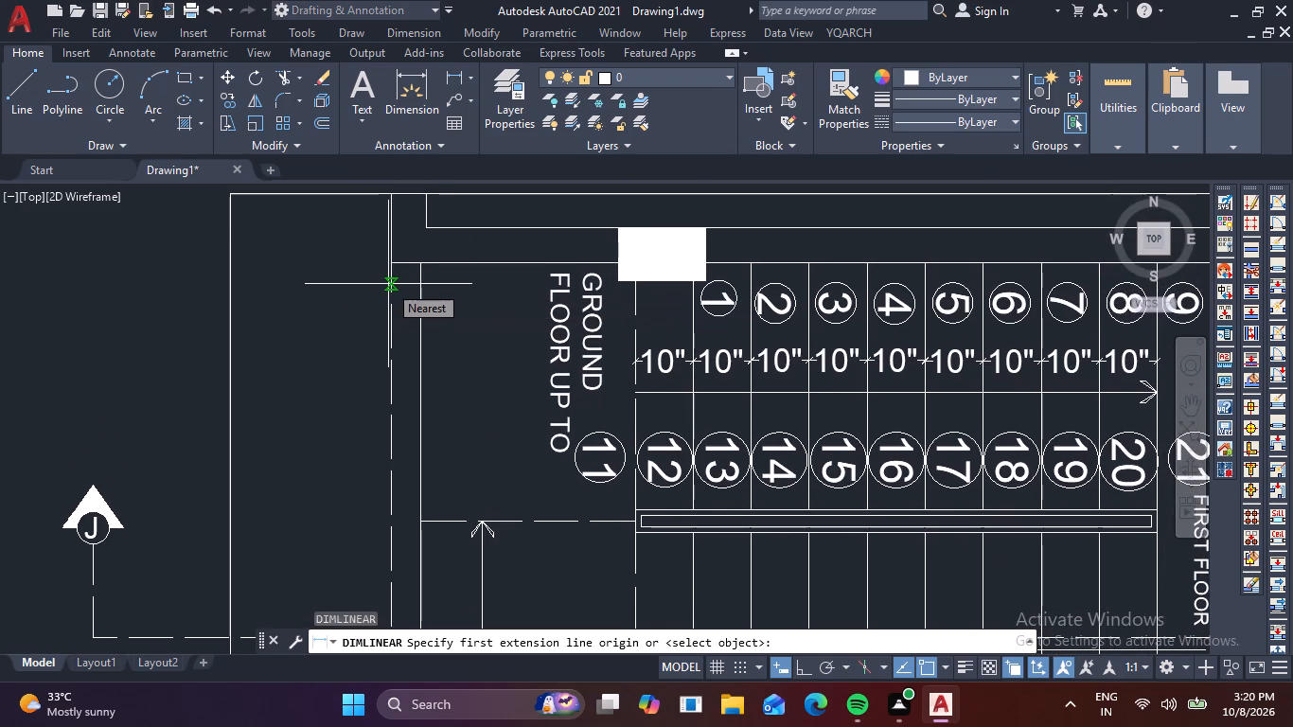
click(389, 284)
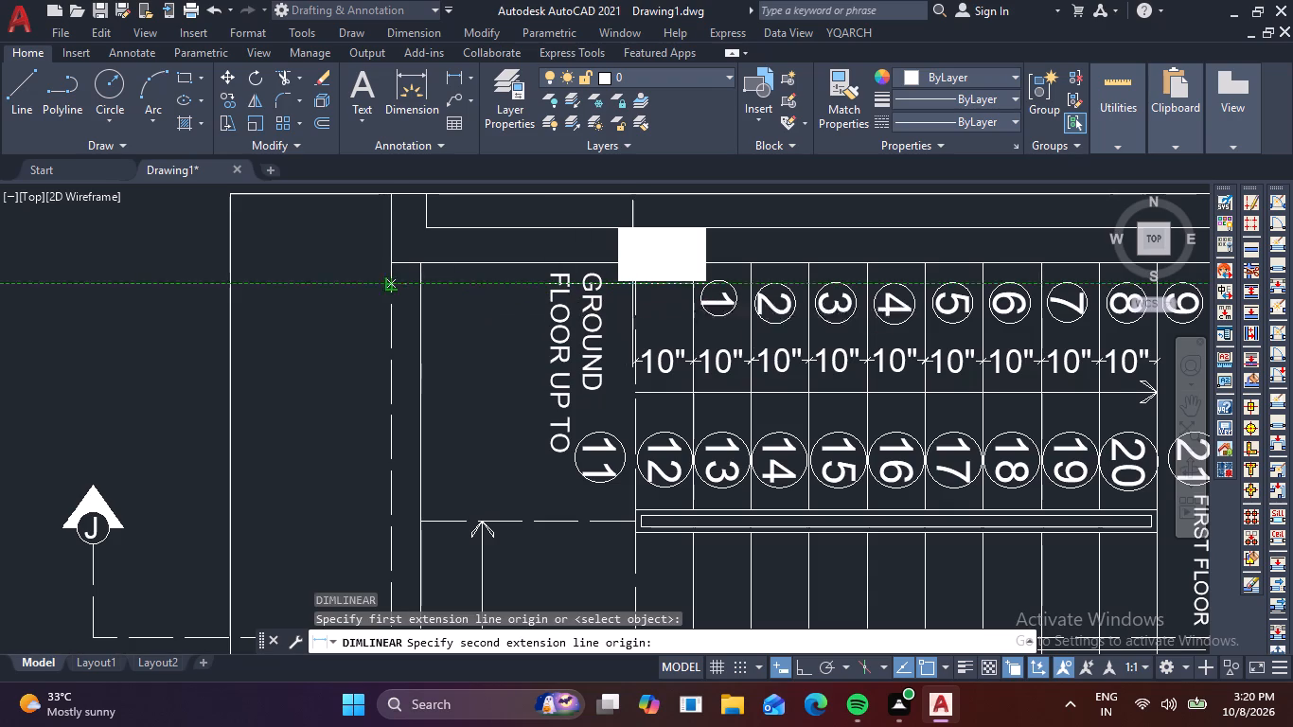
click(640, 284)
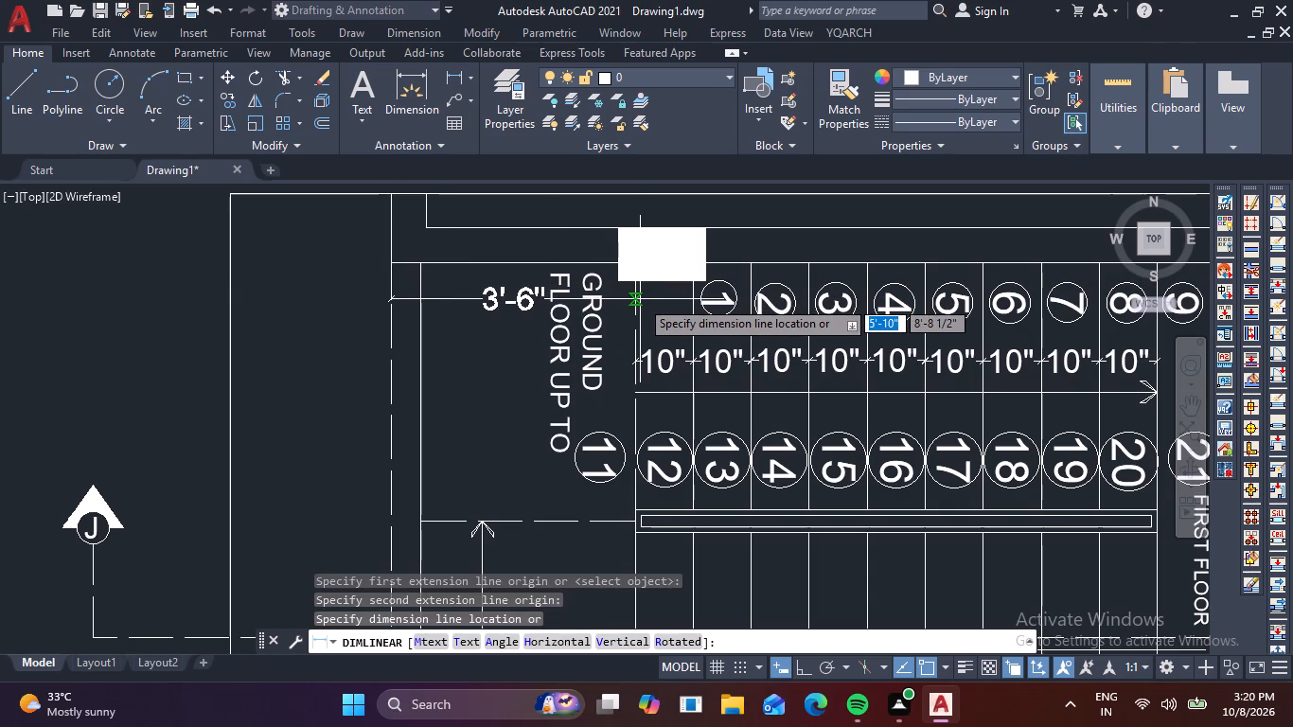
click(640, 299)
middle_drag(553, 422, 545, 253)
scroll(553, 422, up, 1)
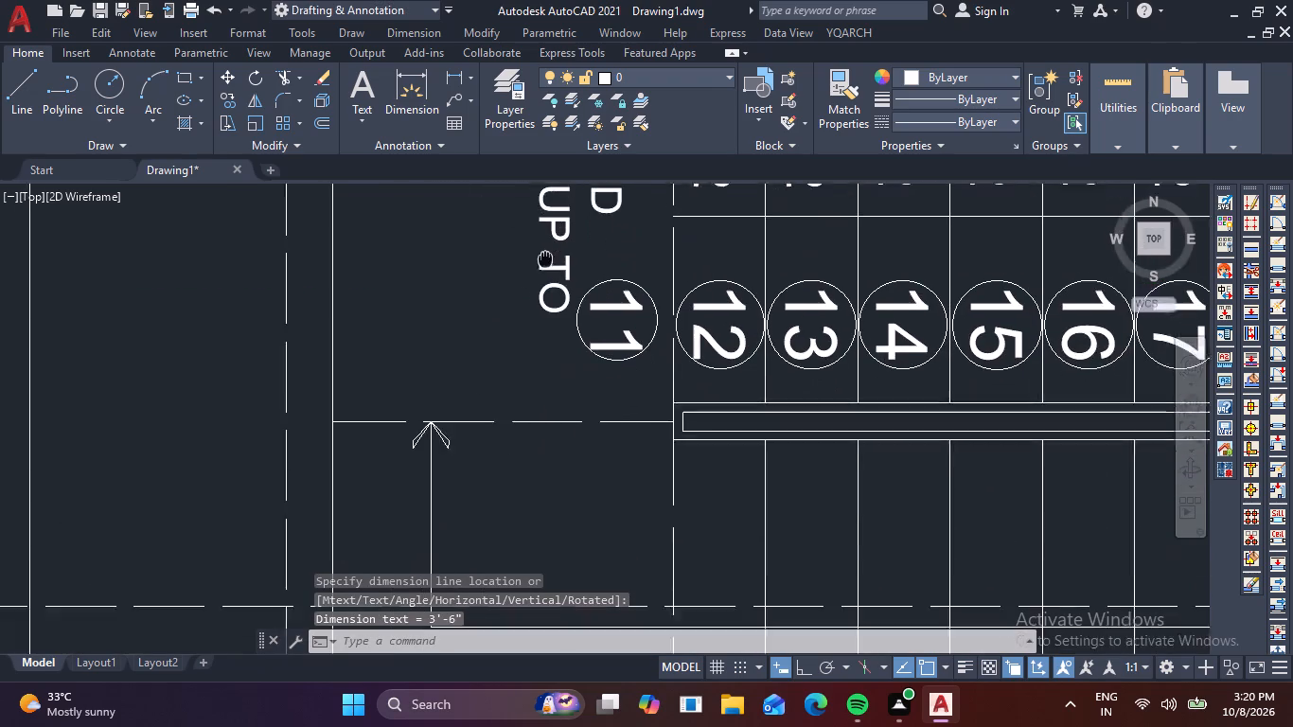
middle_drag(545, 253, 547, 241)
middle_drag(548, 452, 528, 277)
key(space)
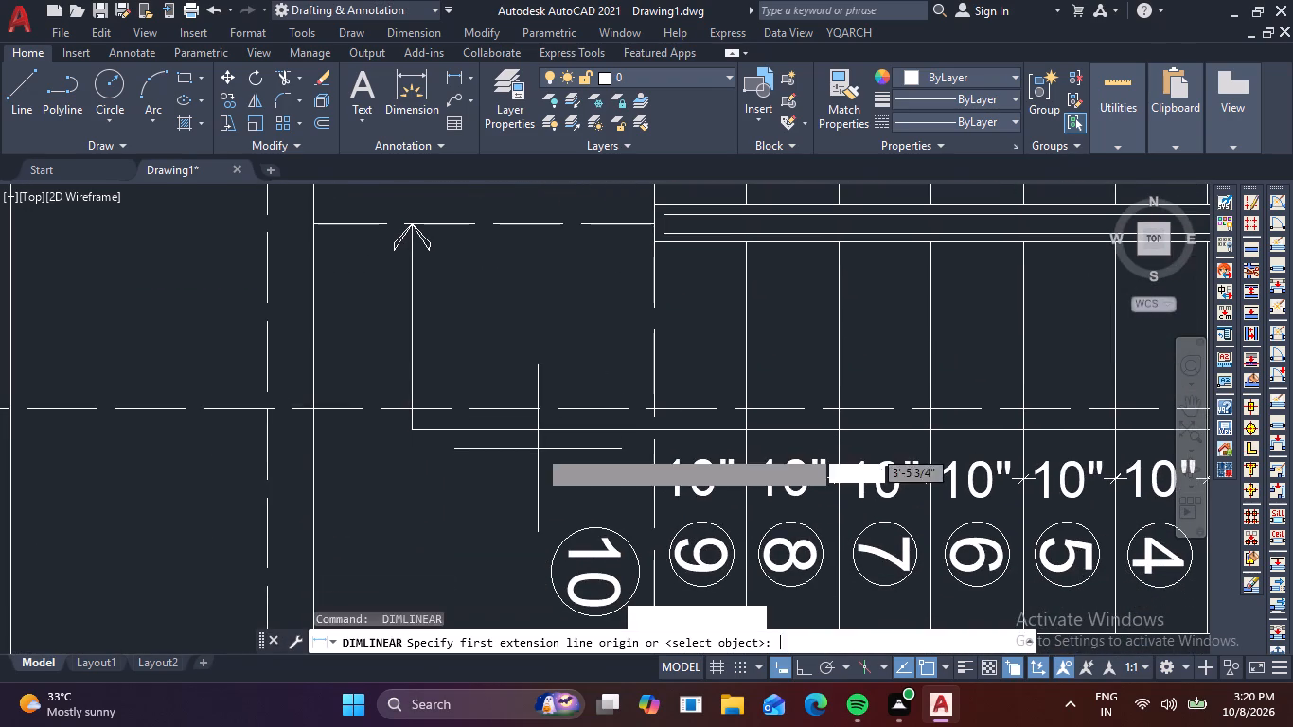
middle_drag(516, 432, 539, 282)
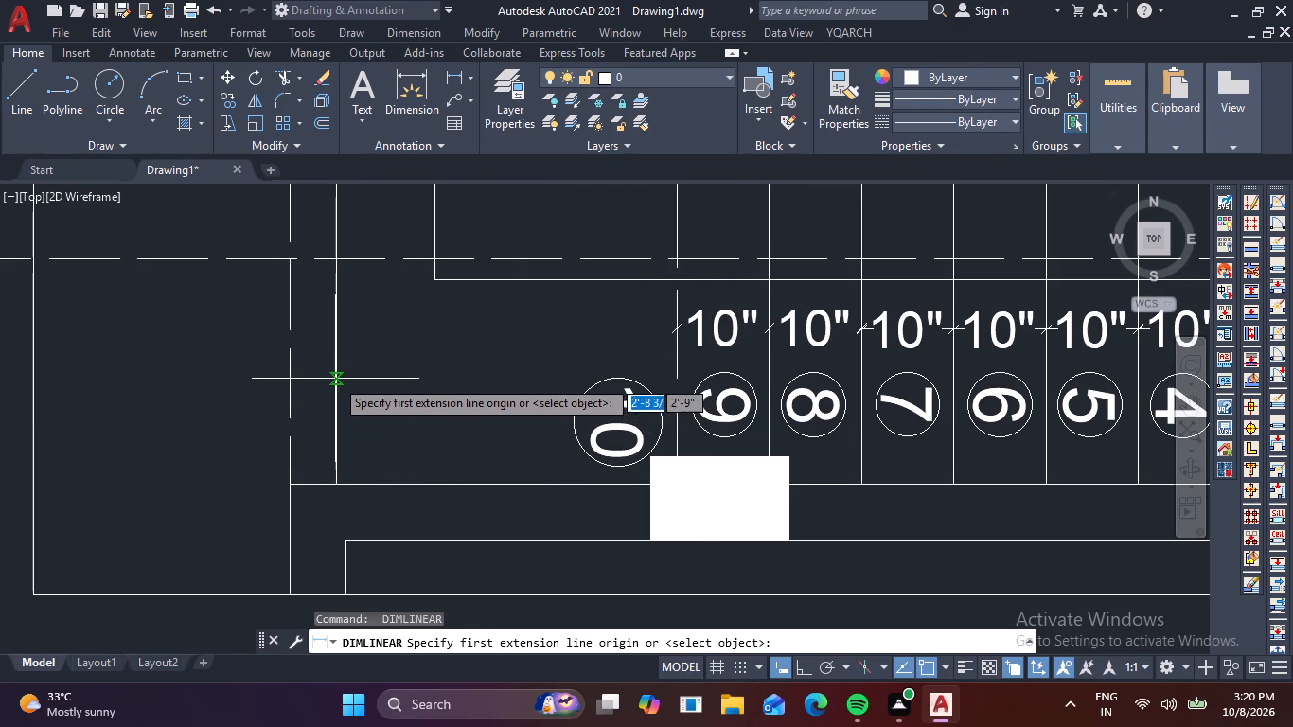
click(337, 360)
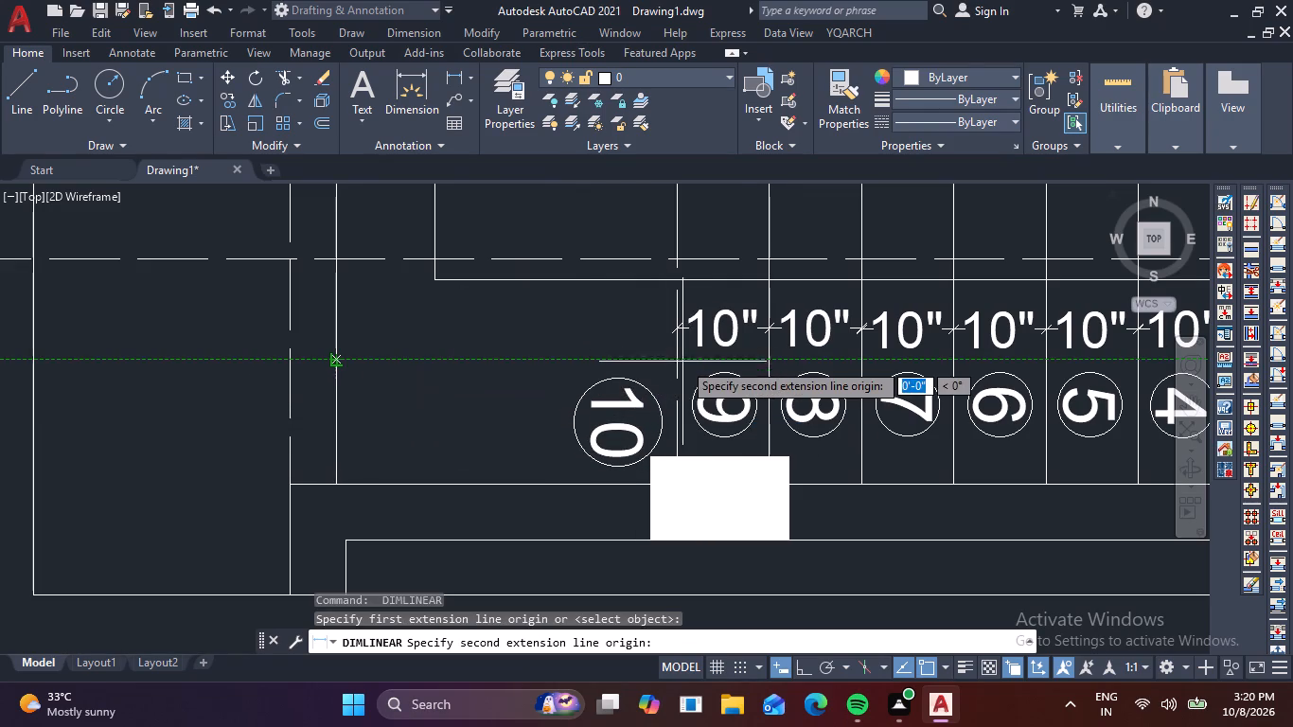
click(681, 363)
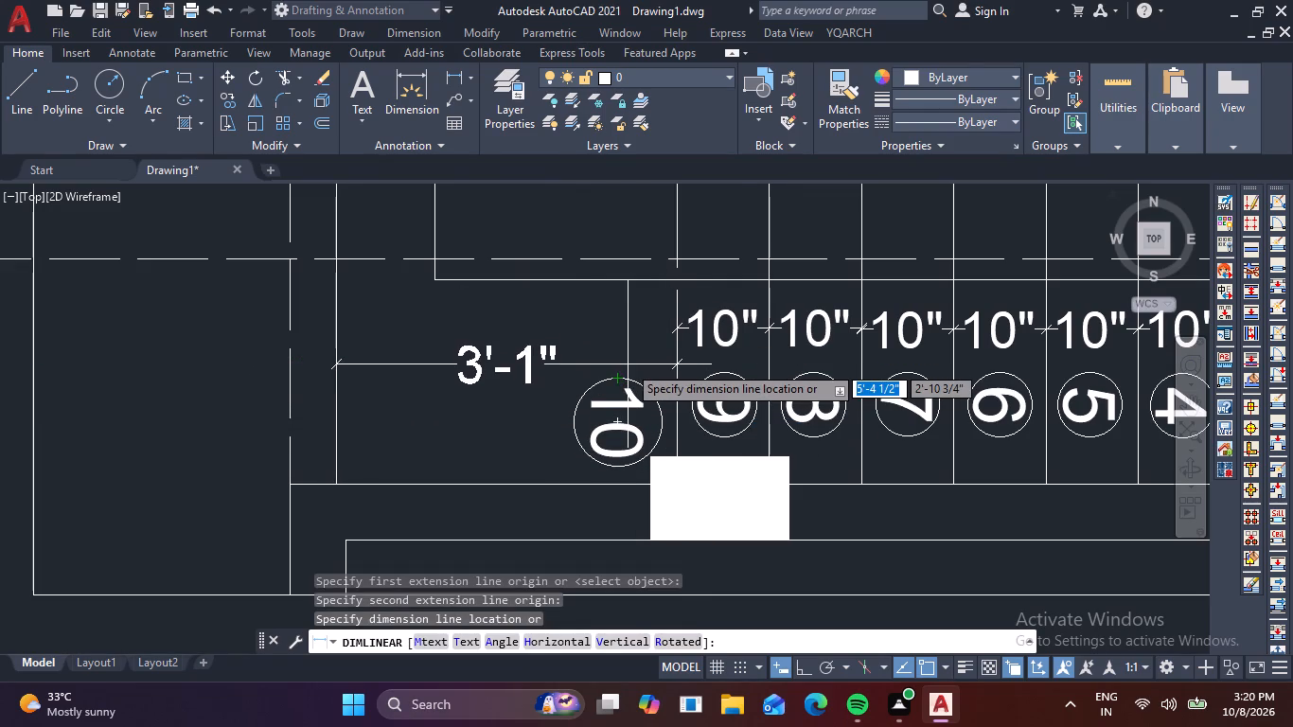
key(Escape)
Add a horizontal linear dimension across the lower landing, from the long dashed line to tread 9's outer riser line, above circled 10.
key(space)
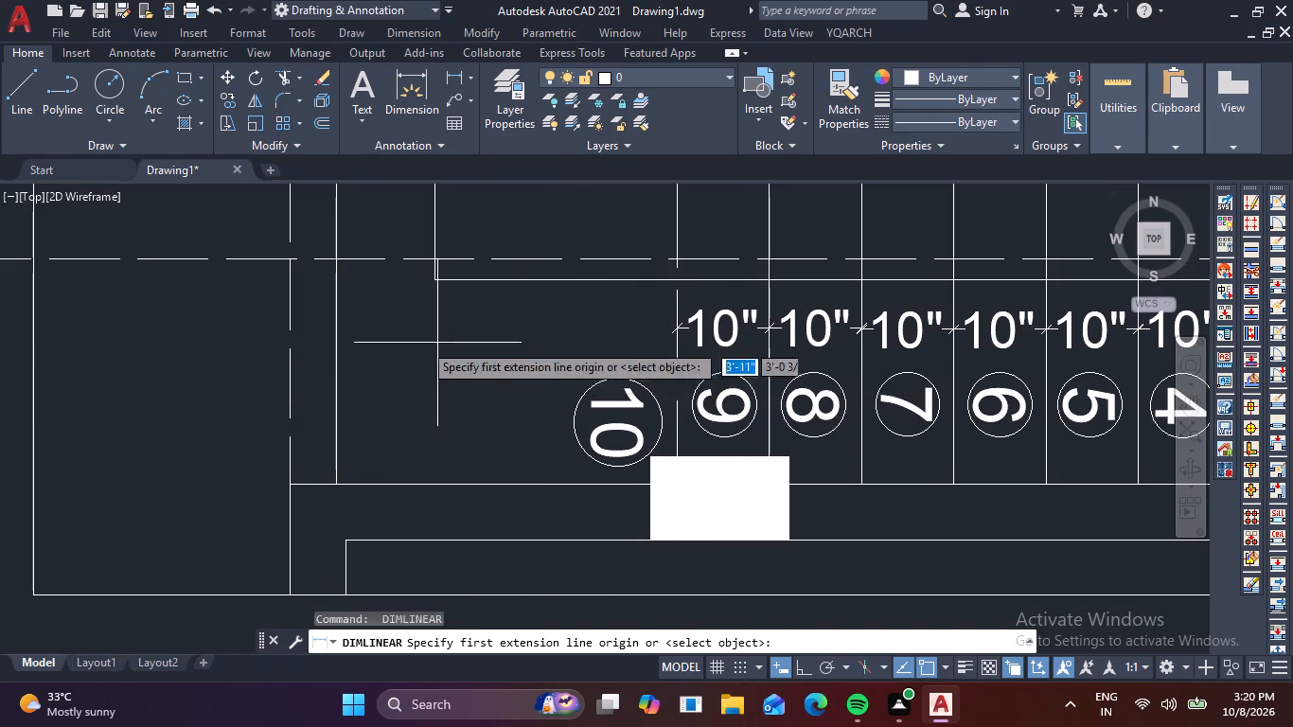
click(290, 361)
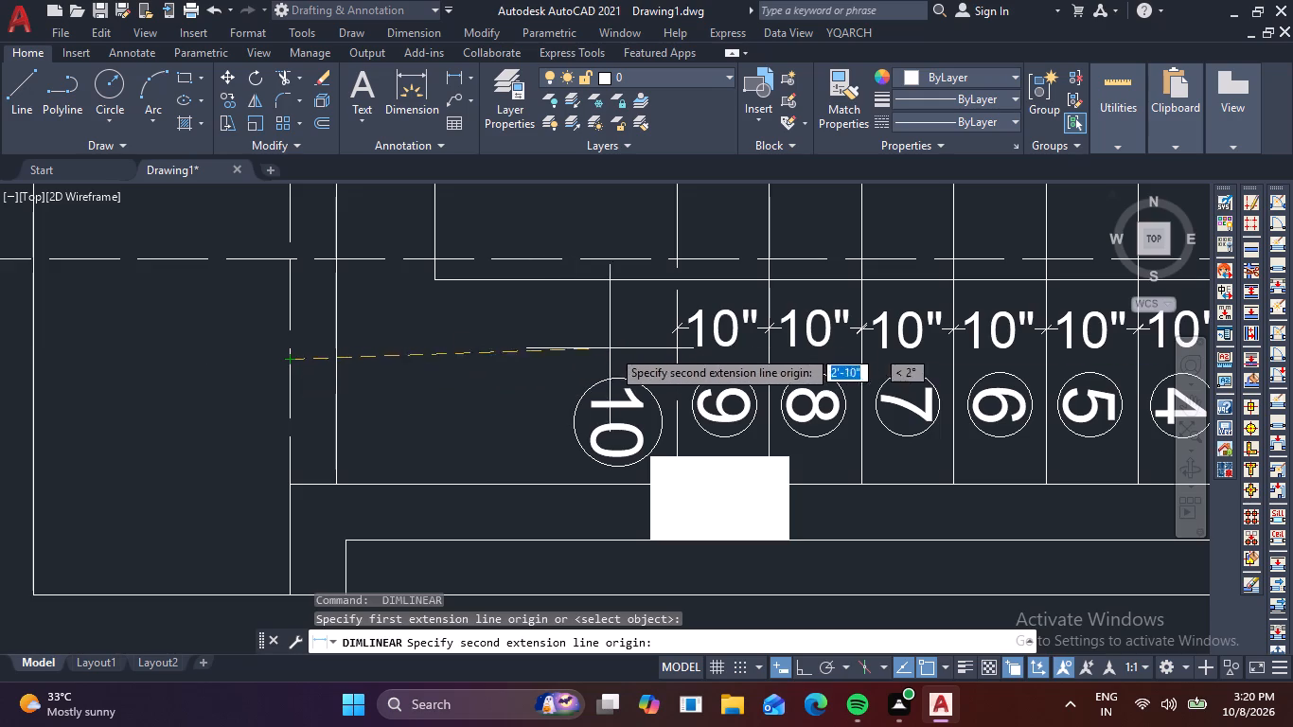
click(677, 361)
click(675, 360)
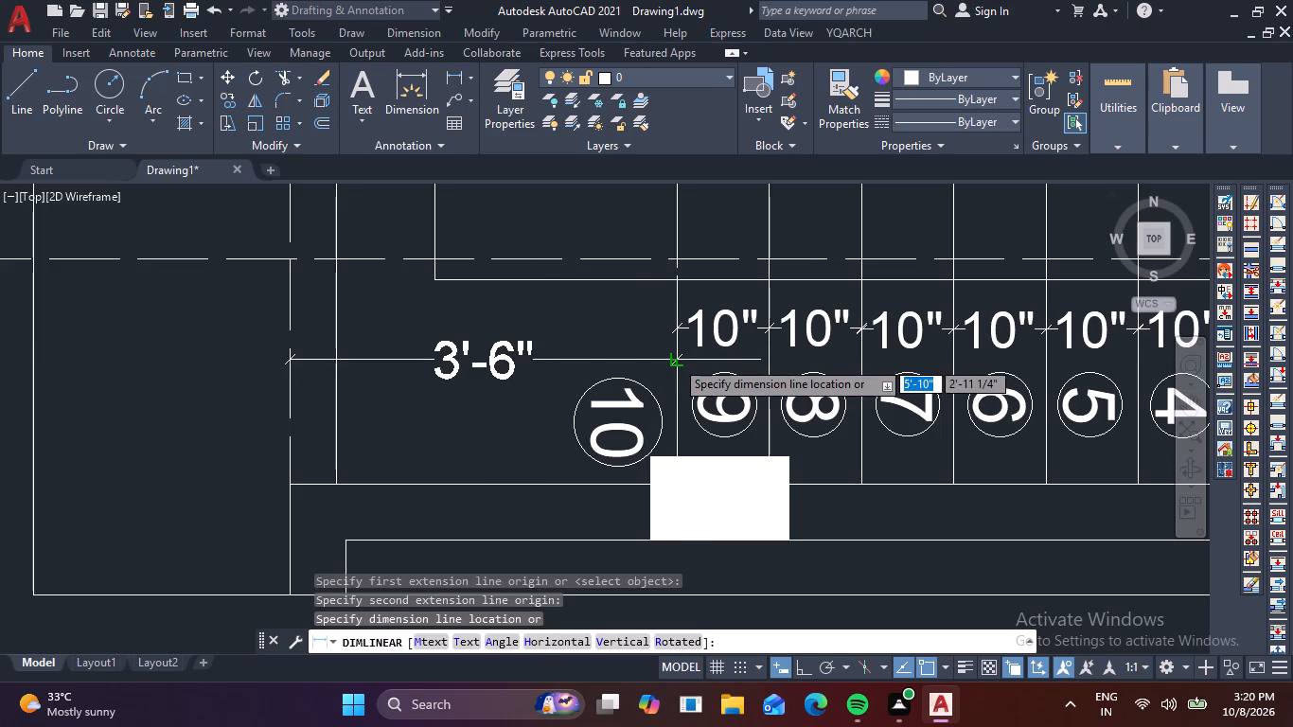
scroll(688, 379, down, 1)
click(670, 366)
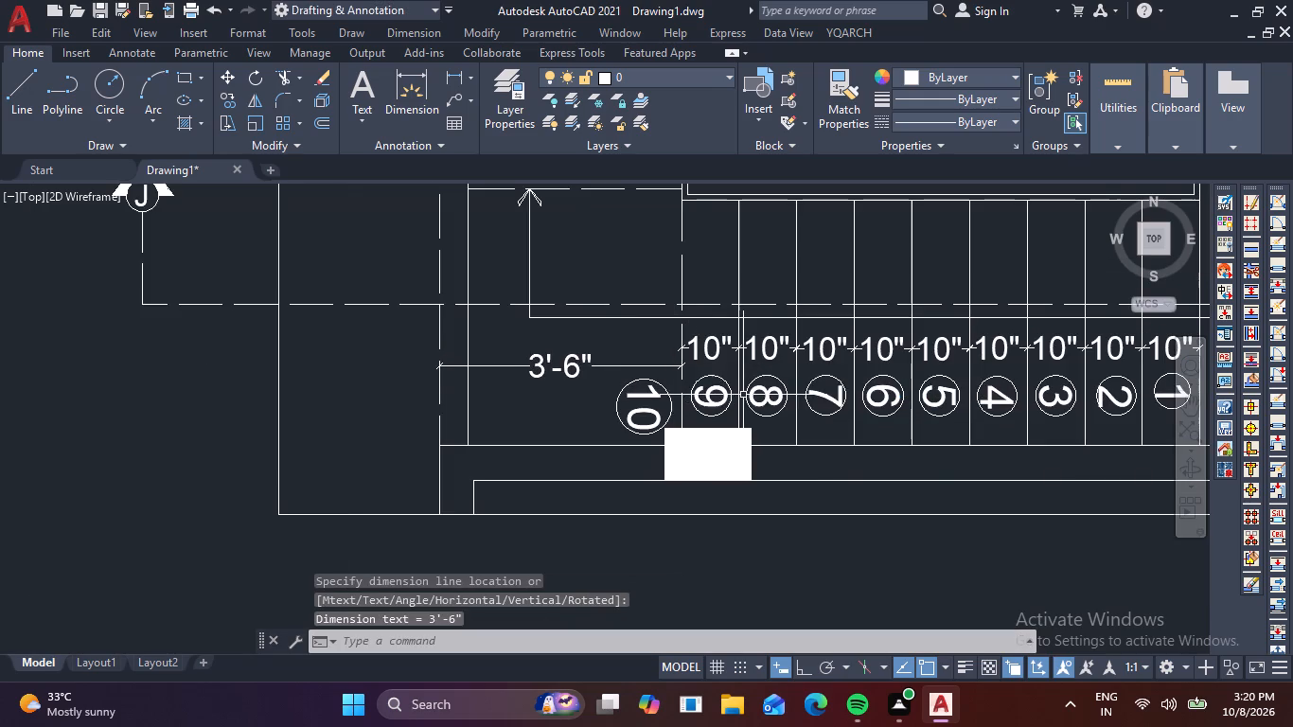
Dimension horizontally from the lower flight's tread 1 riser line to the wall end at the lobby column, placed near the 10" dimension row.
scroll(748, 394, down, 3)
middle_drag(837, 370, 478, 315)
scroll(560, 355, up, 3)
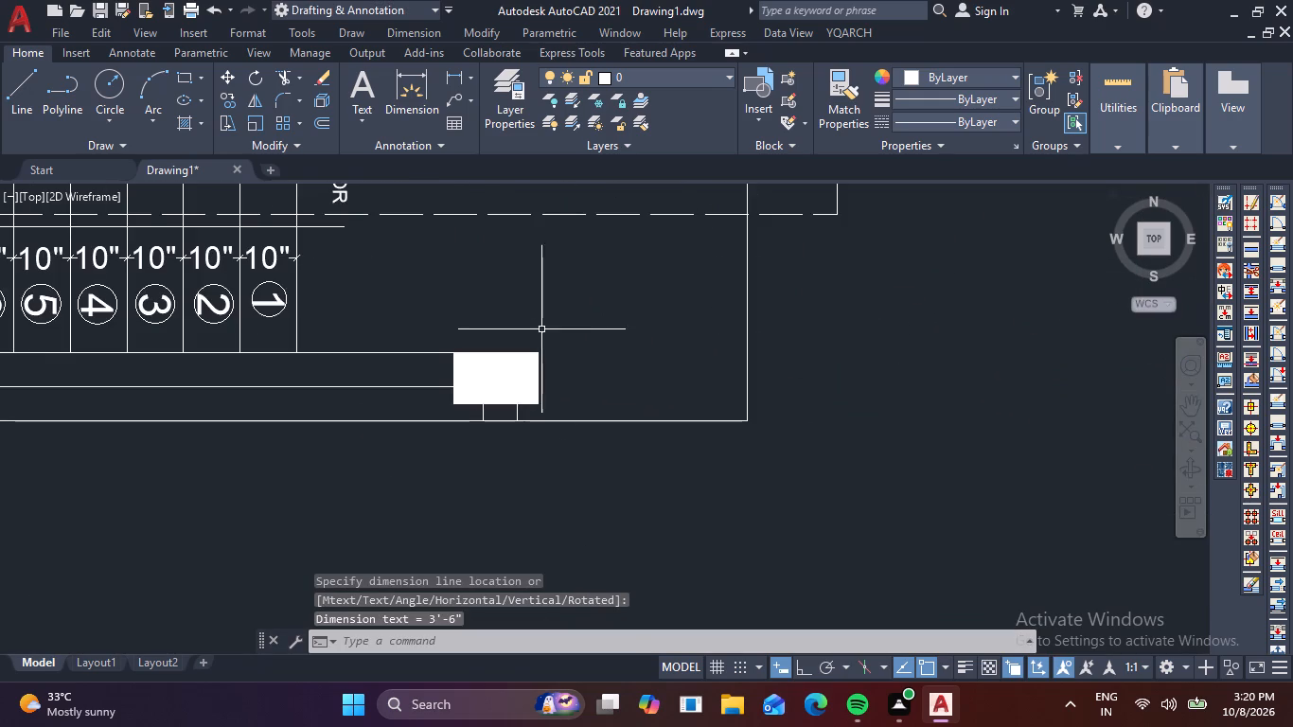
middle_drag(454, 324, 525, 354)
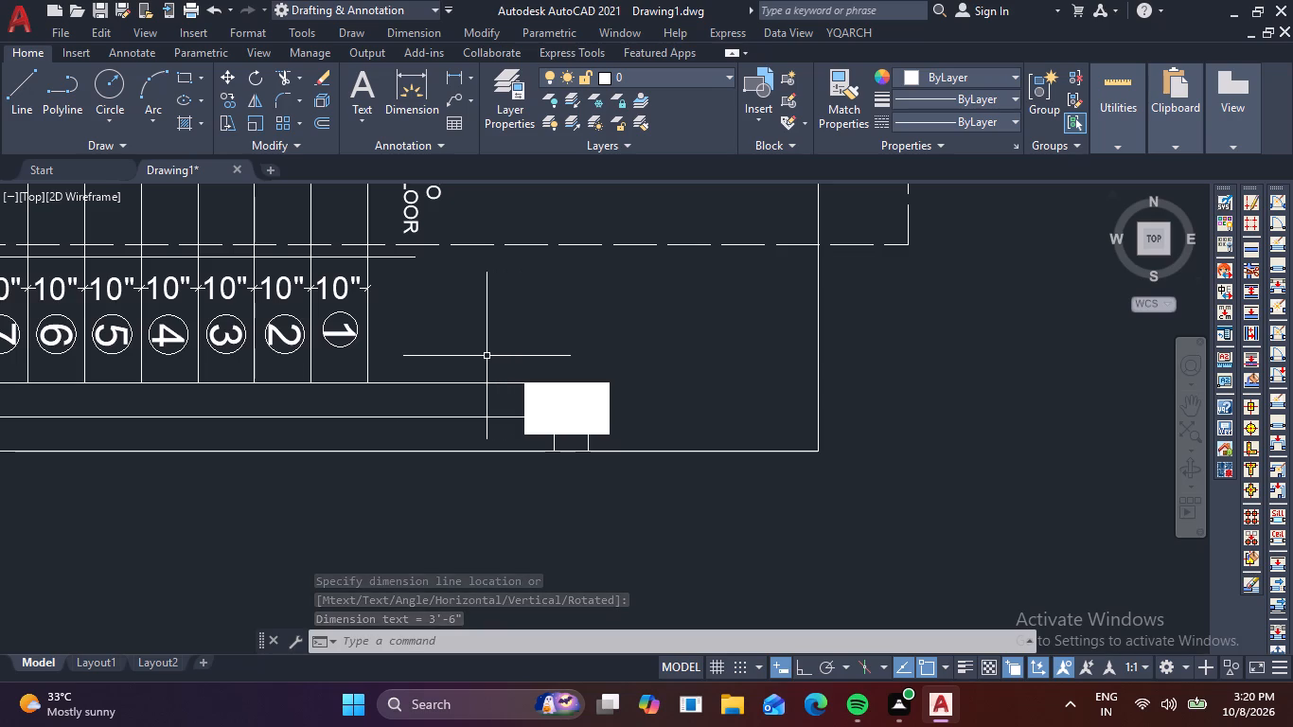
key(space)
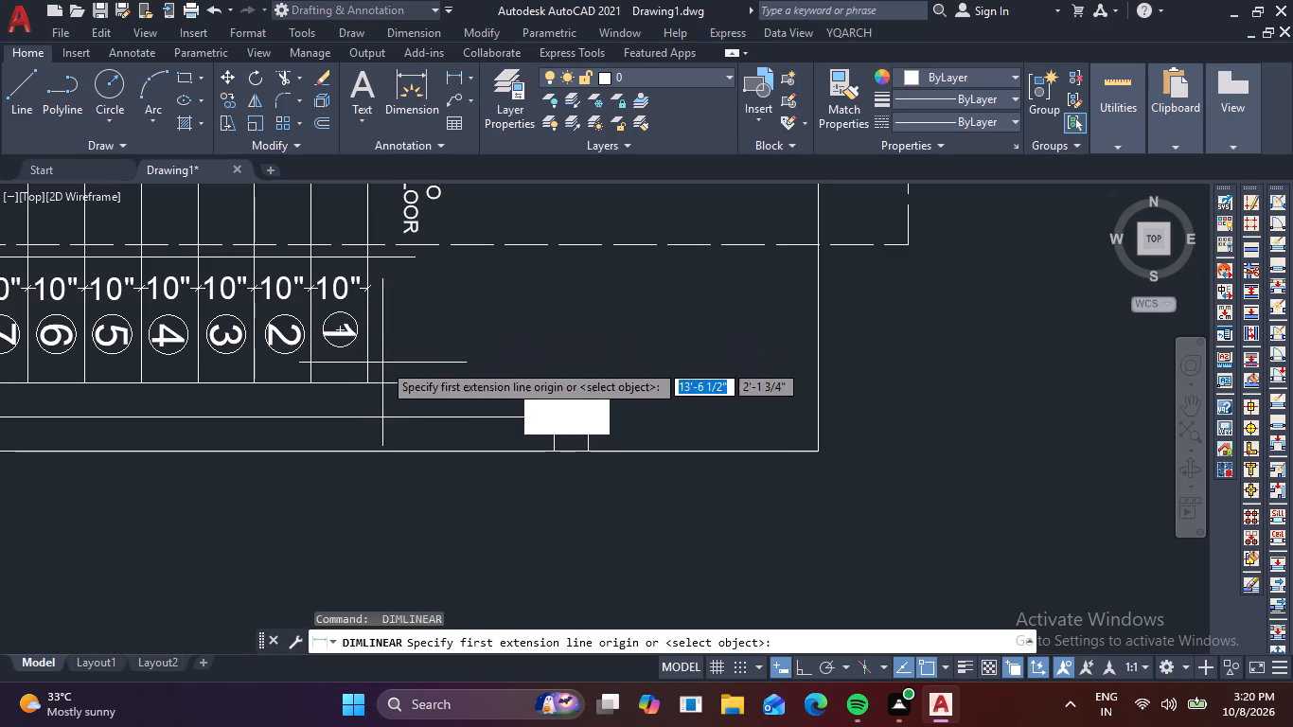
click(370, 380)
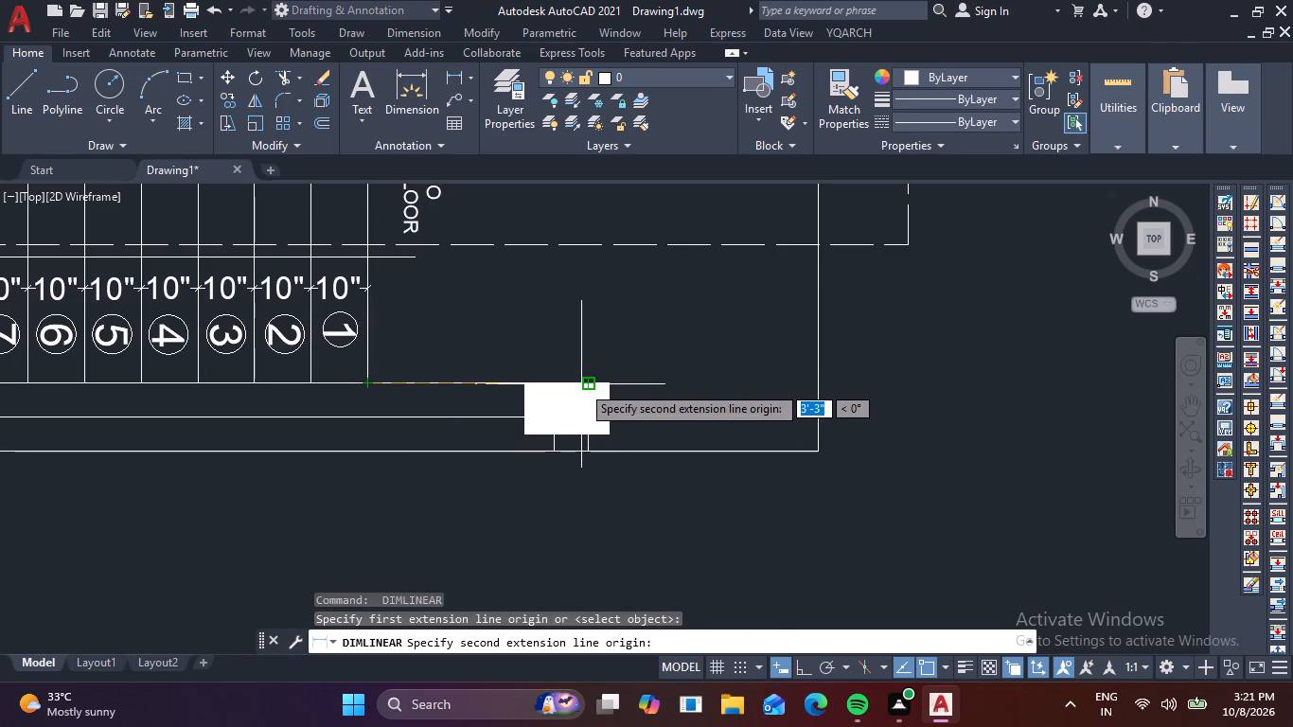
click(581, 384)
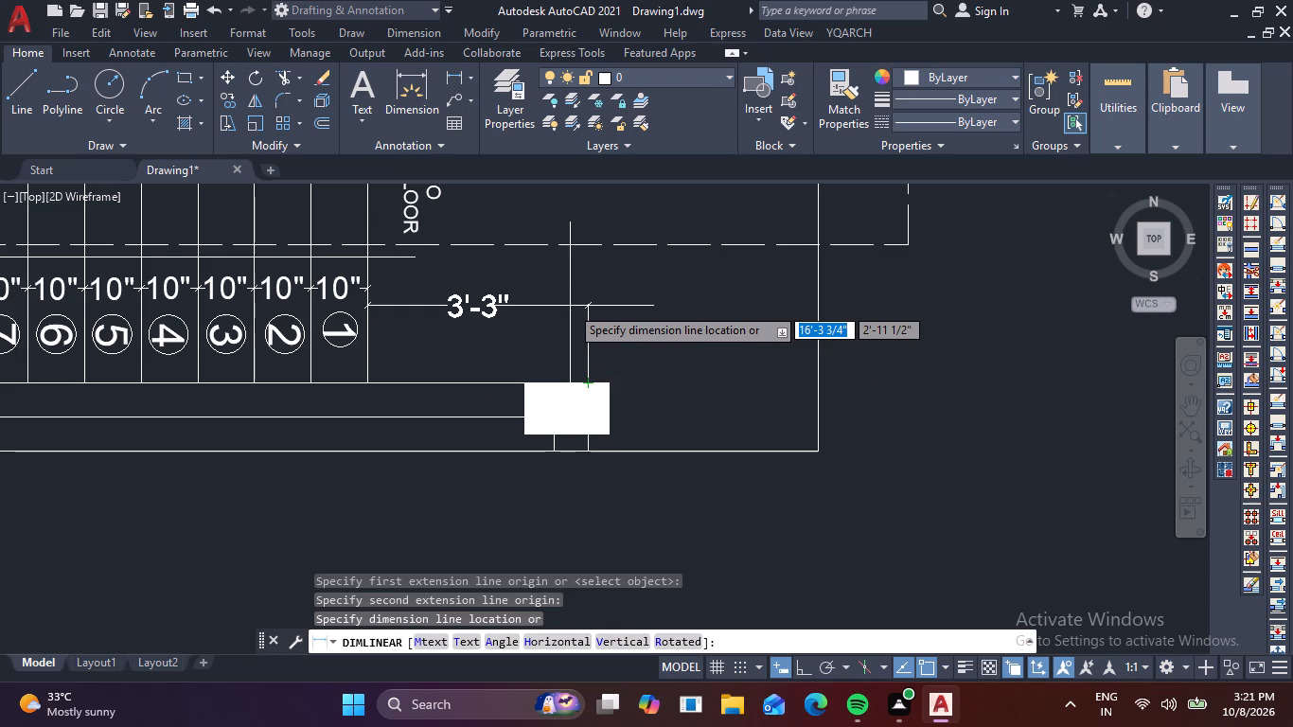
click(578, 295)
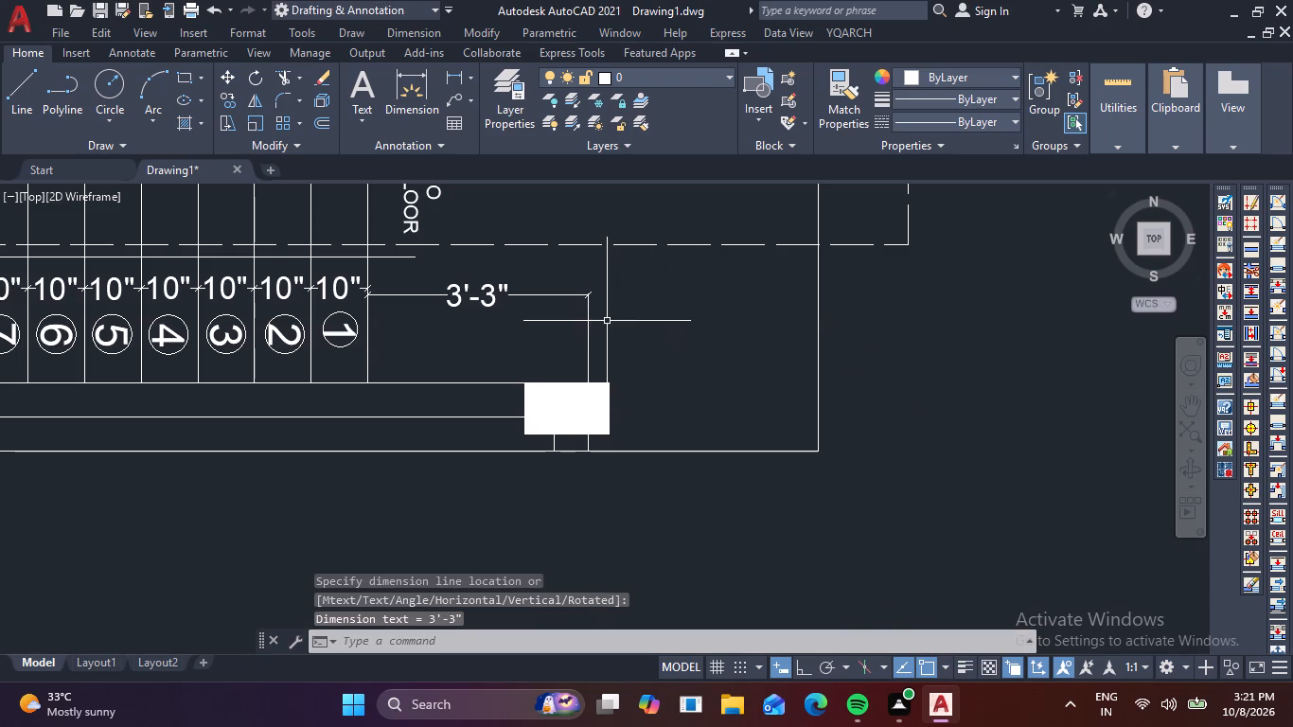
Turn on fixed length extension lines in the Standard dimension style and set that style current.
key(d)
key(space)
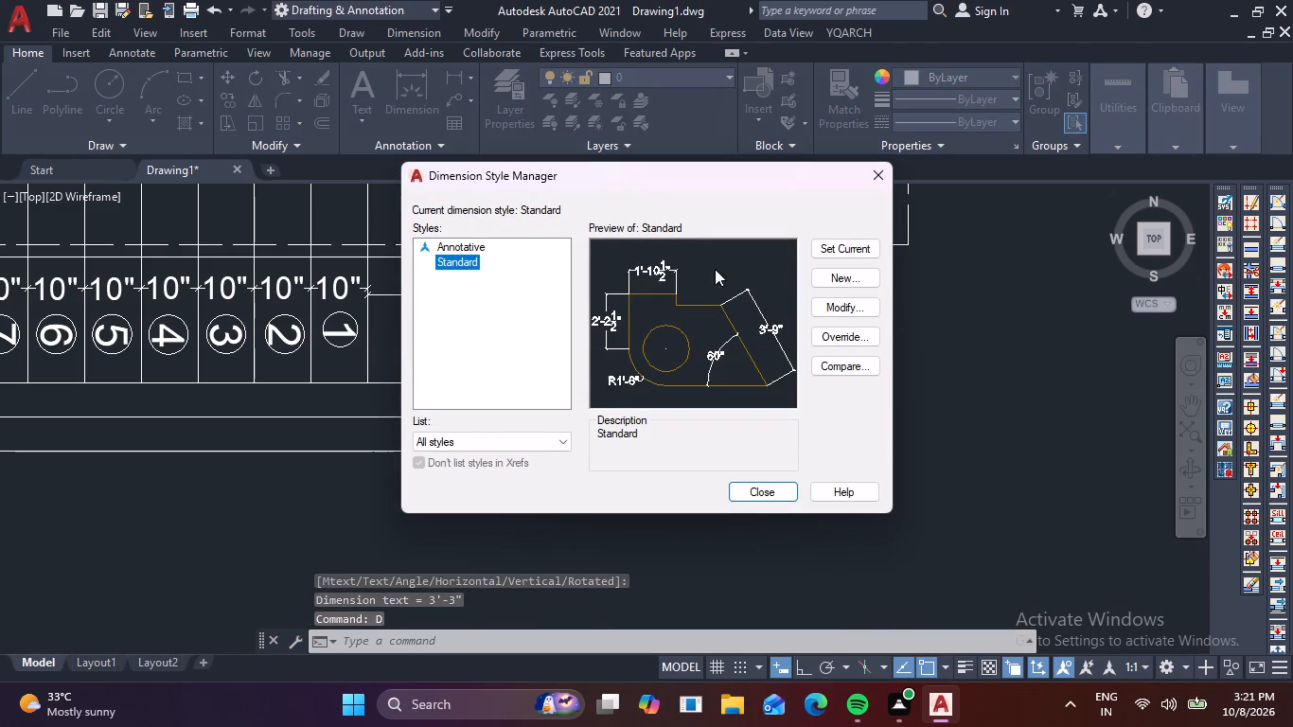
click(843, 306)
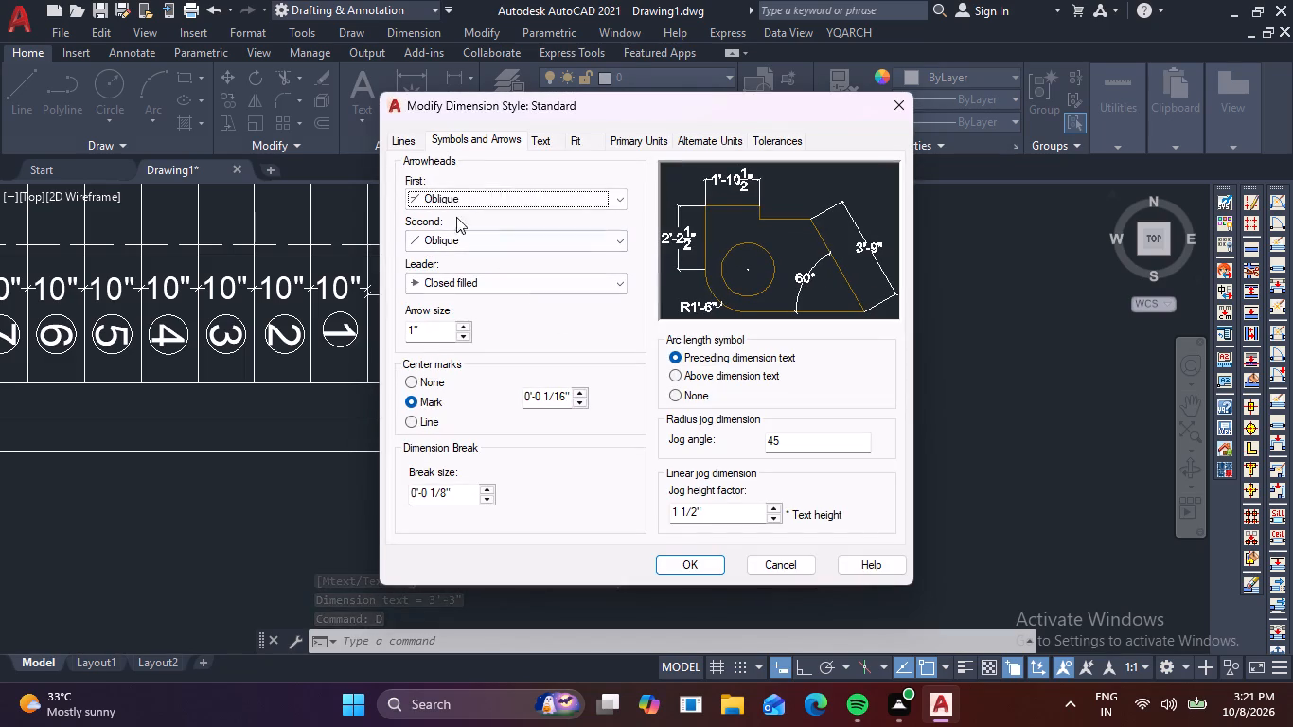
click(401, 141)
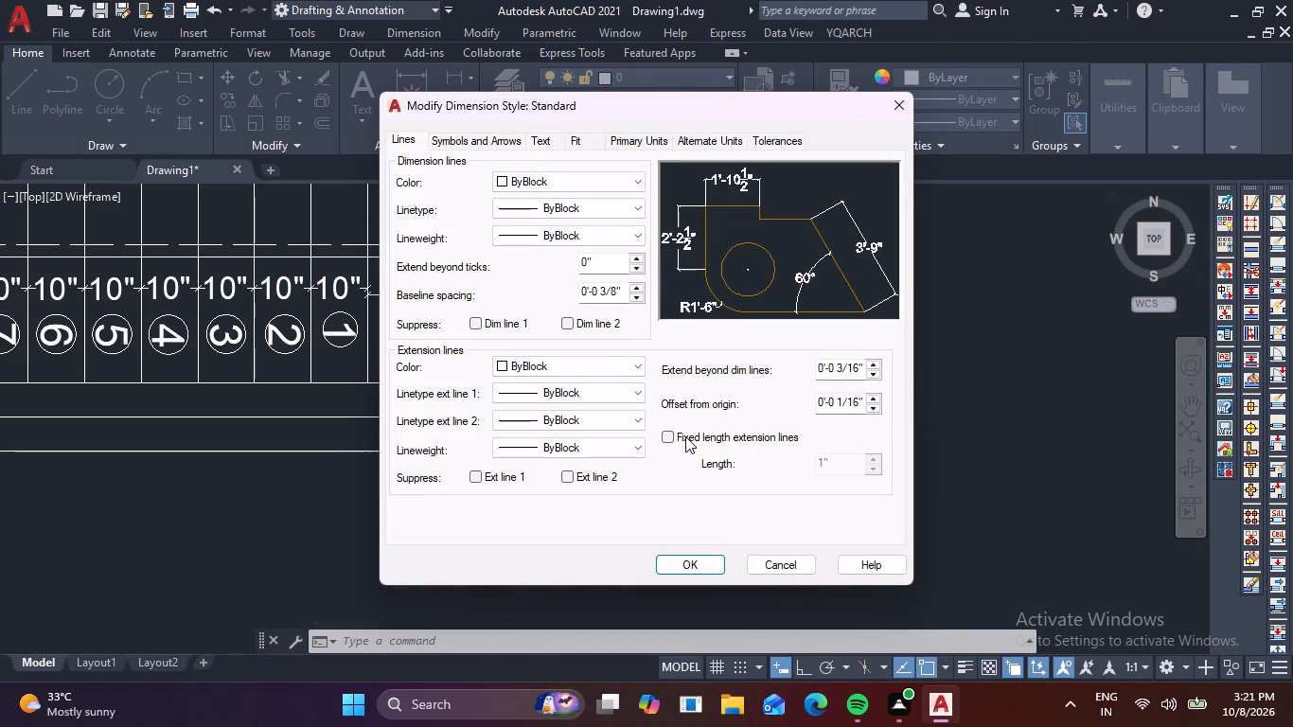
click(672, 427)
click(666, 440)
click(713, 556)
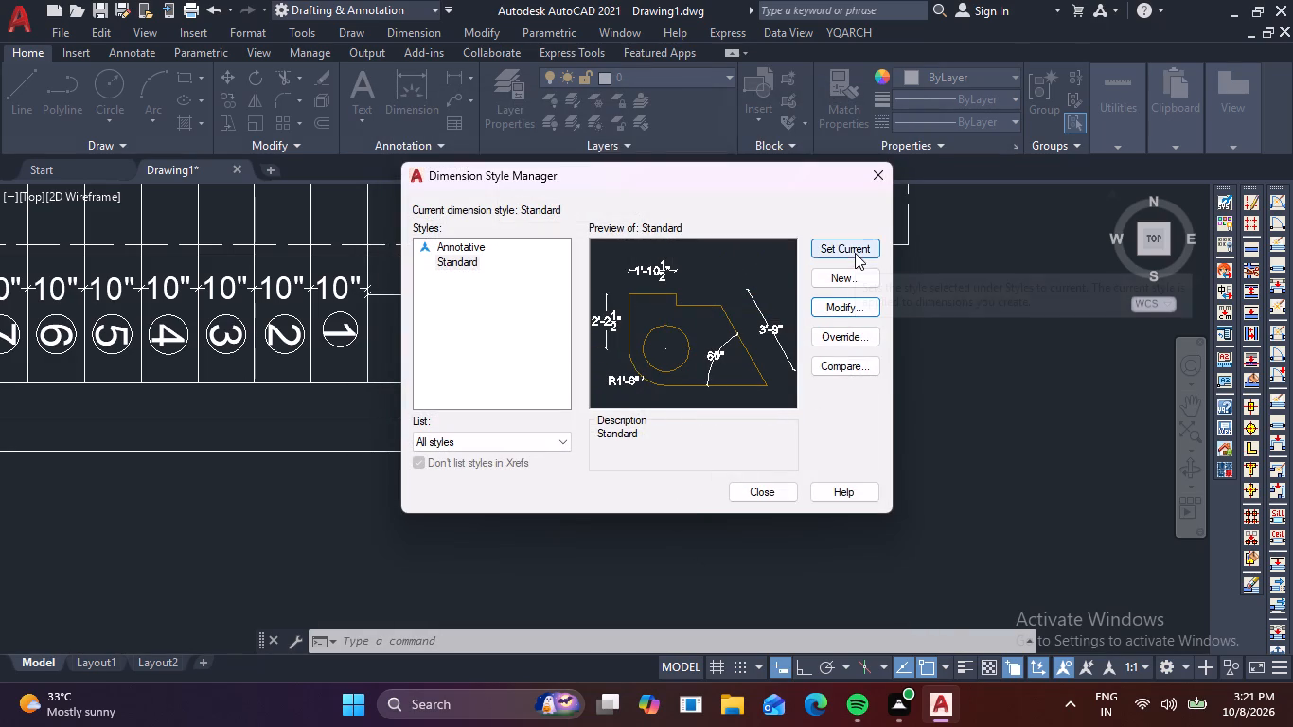
click(855, 253)
click(759, 493)
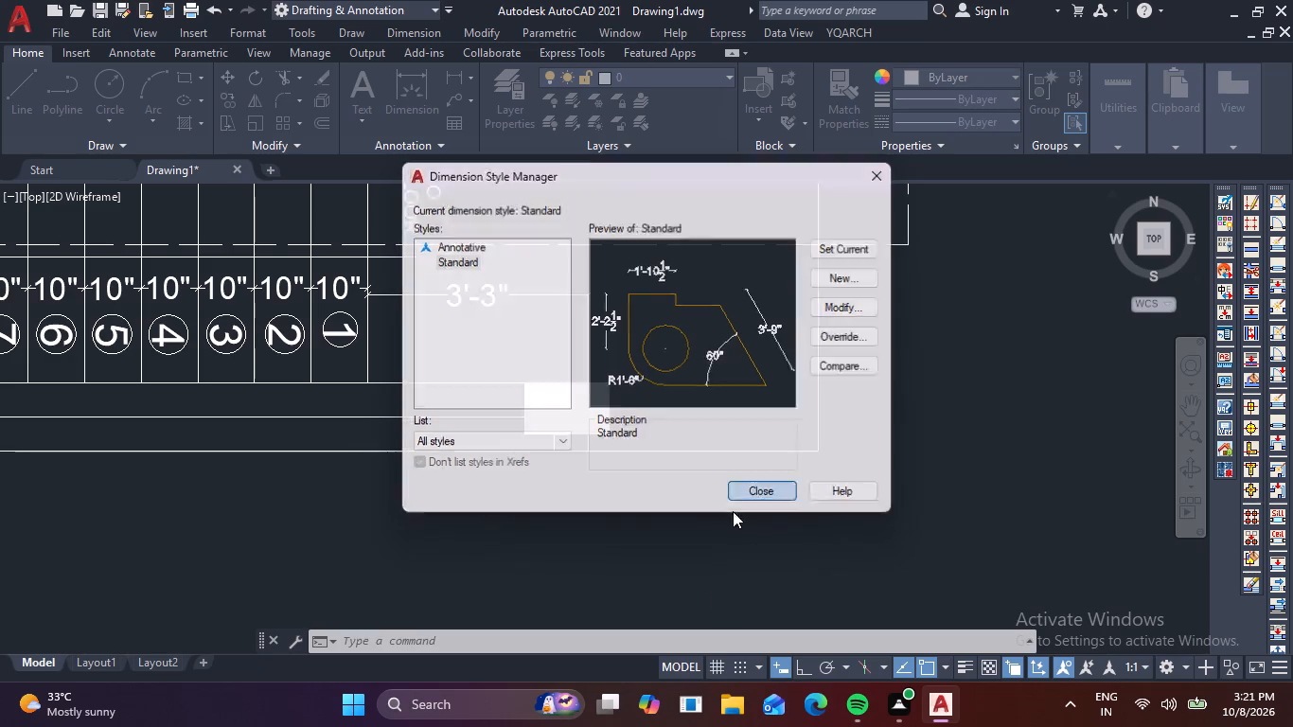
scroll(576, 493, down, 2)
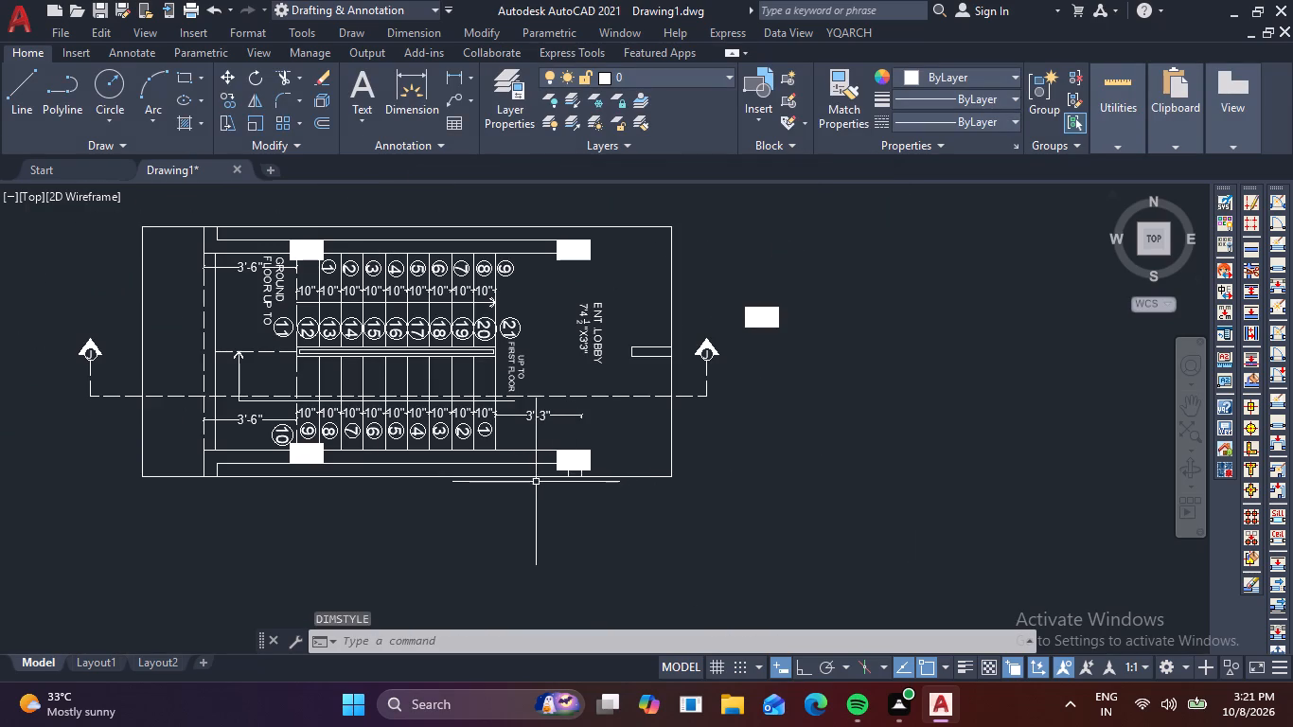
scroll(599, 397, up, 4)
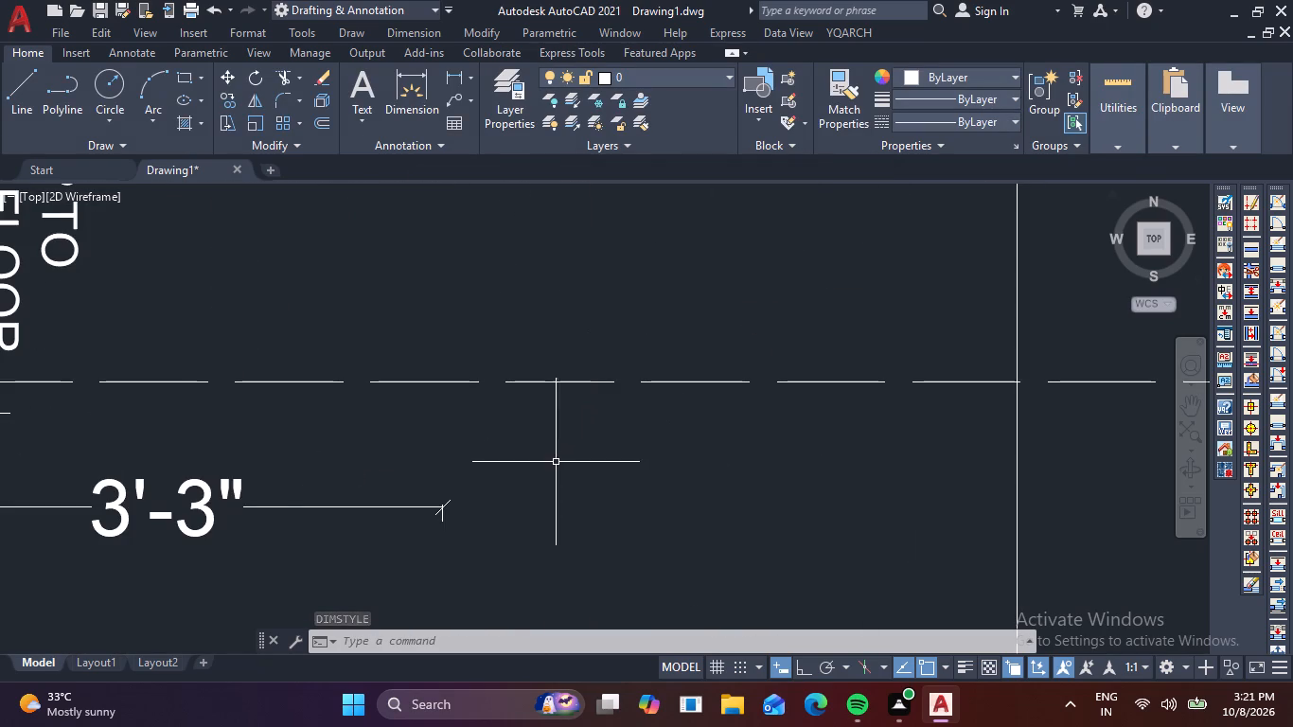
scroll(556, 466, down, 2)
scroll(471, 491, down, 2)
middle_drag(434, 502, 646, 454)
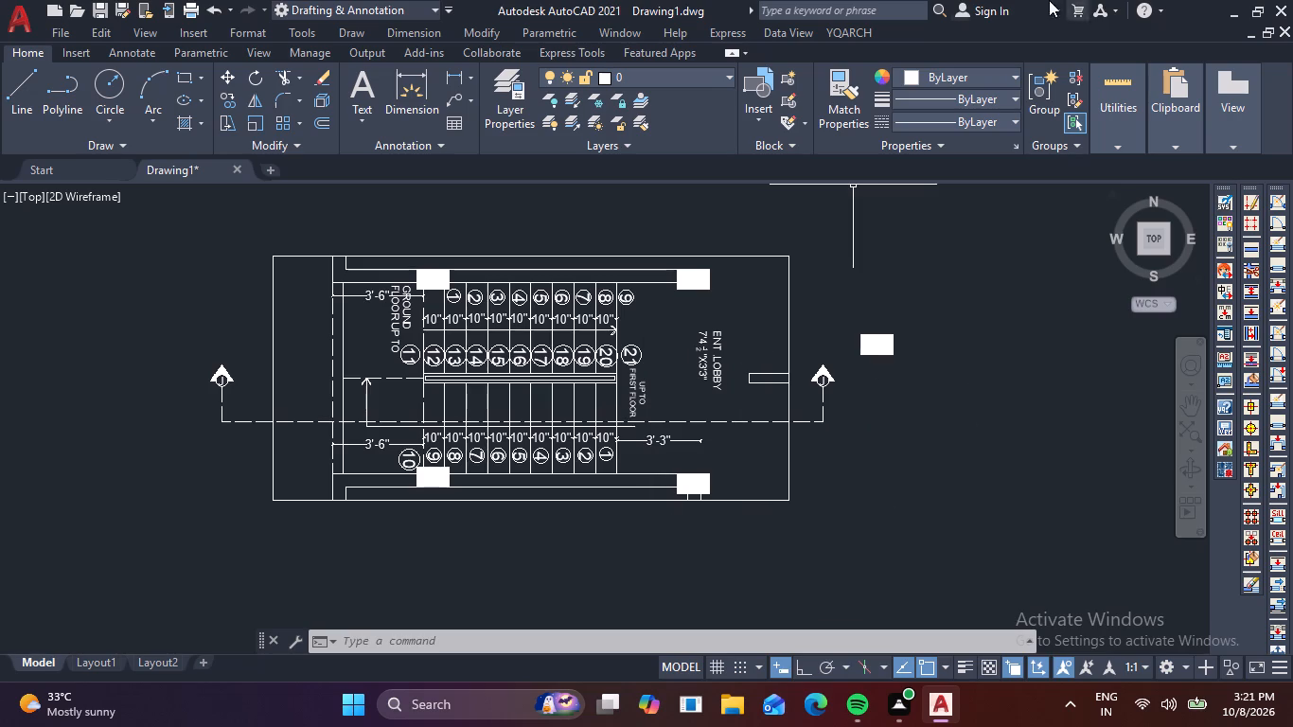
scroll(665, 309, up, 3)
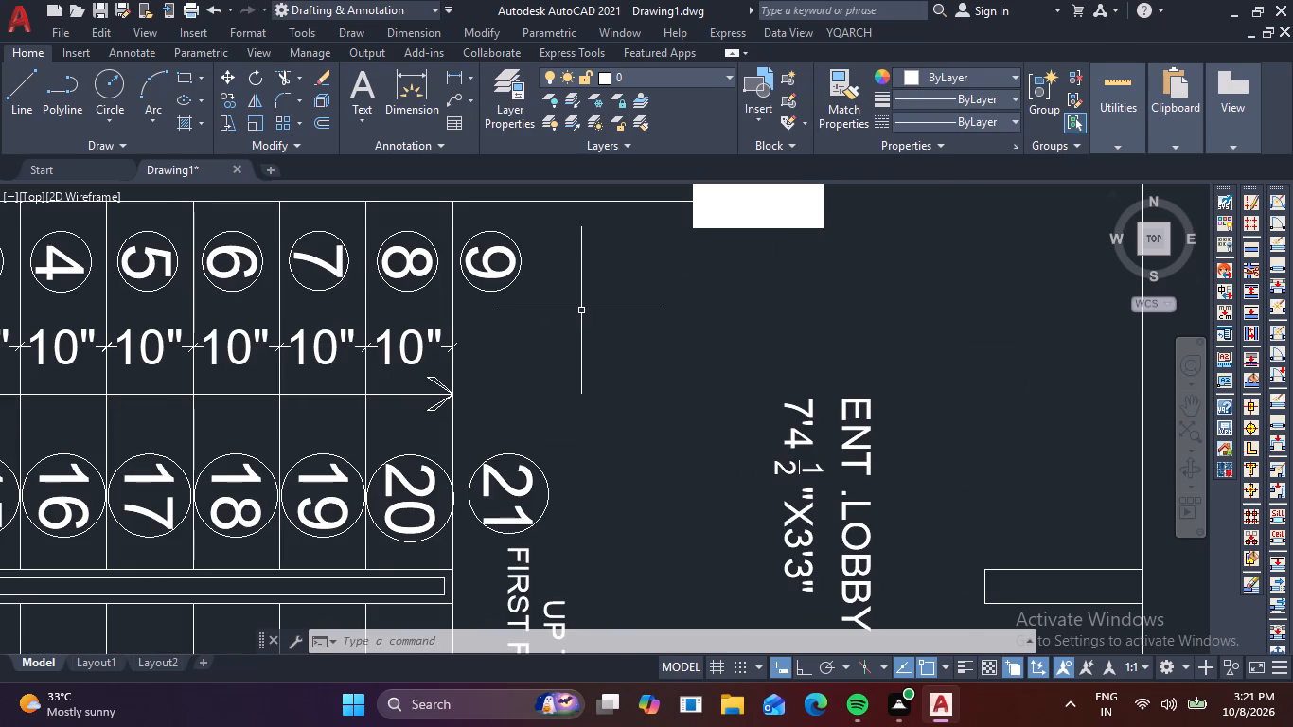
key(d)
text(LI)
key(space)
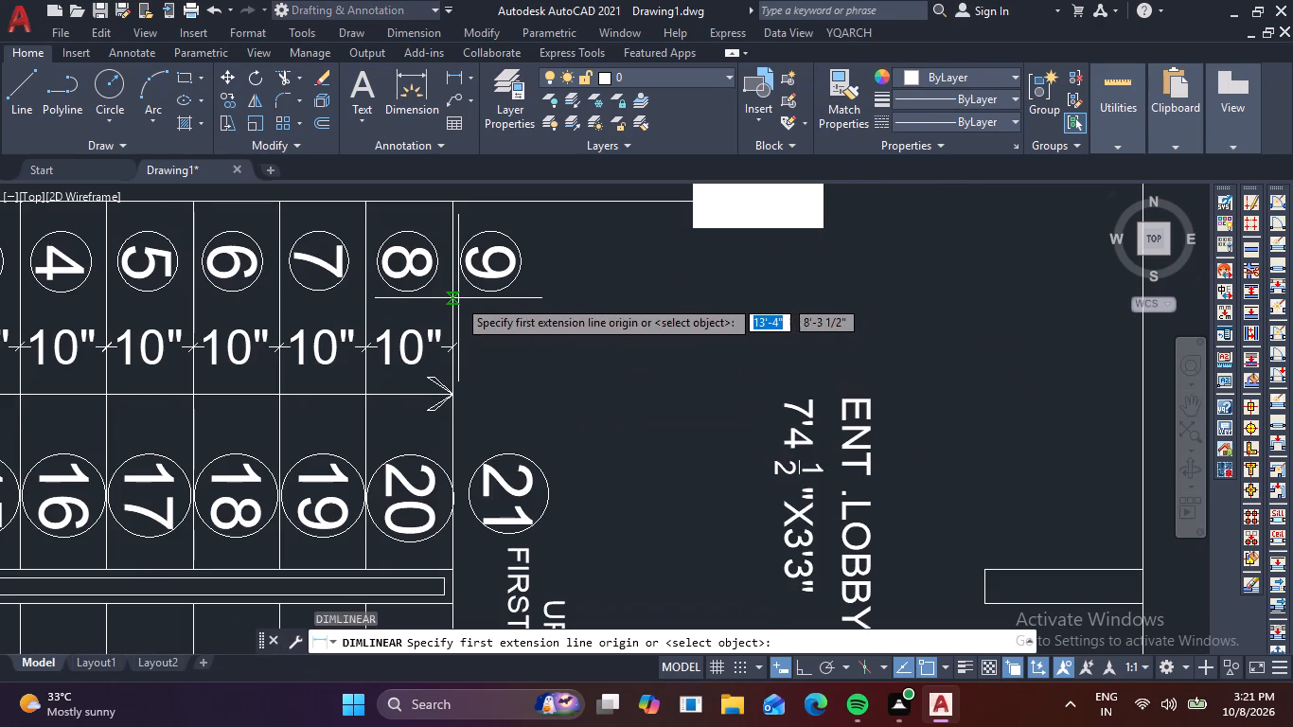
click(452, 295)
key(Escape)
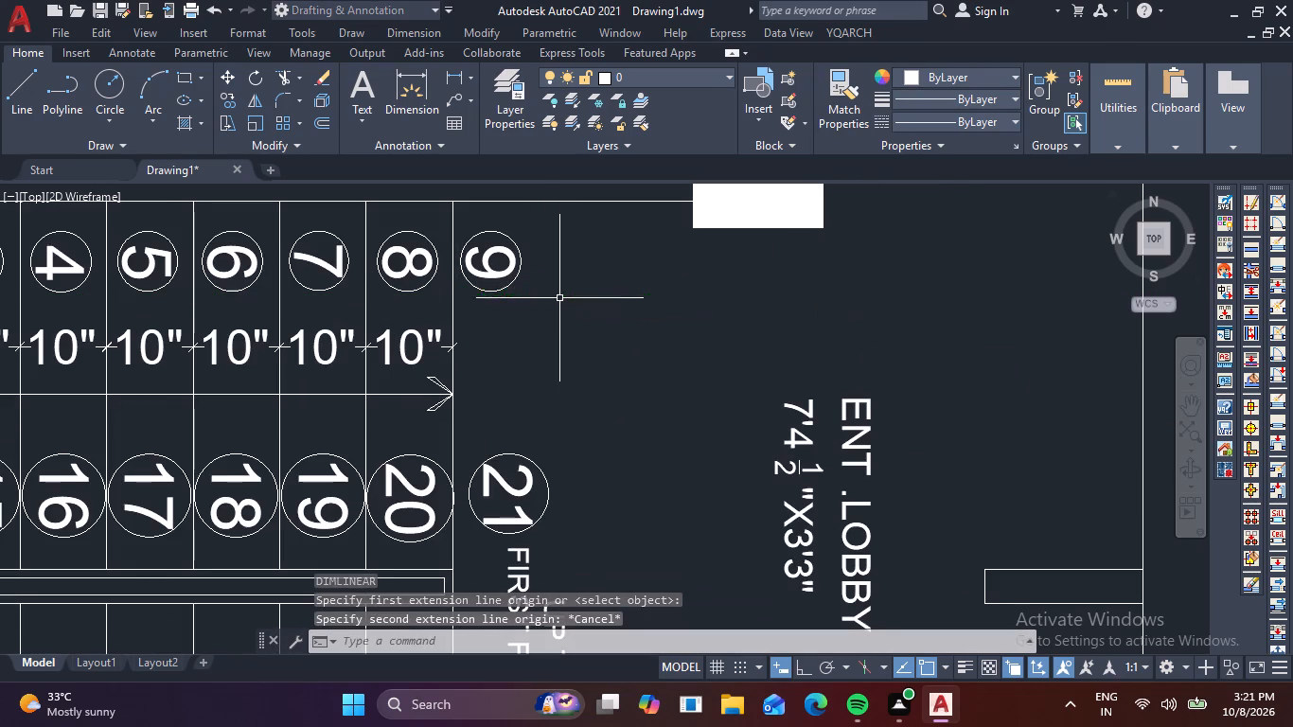
Add a horizontal linear dimension from the upper flight's tread 8 outer riser line to the lobby column, placed just below circled 9.
key(space)
click(454, 205)
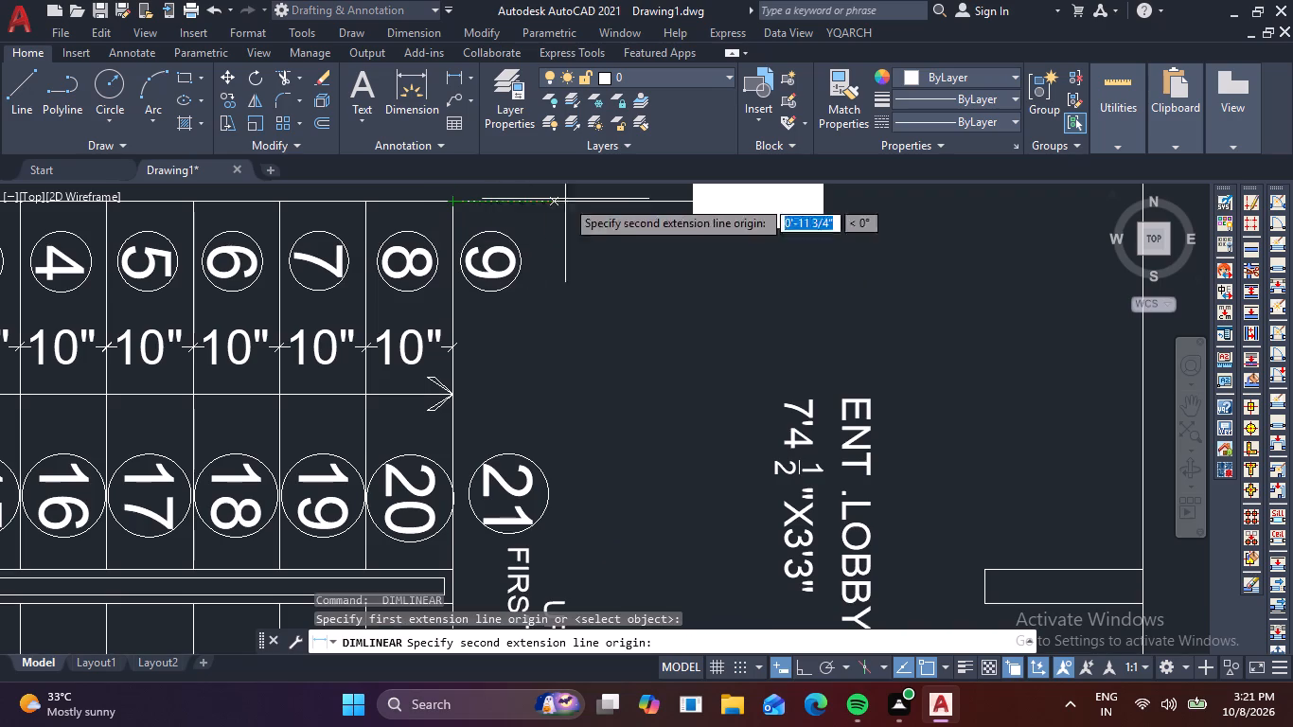
click(781, 199)
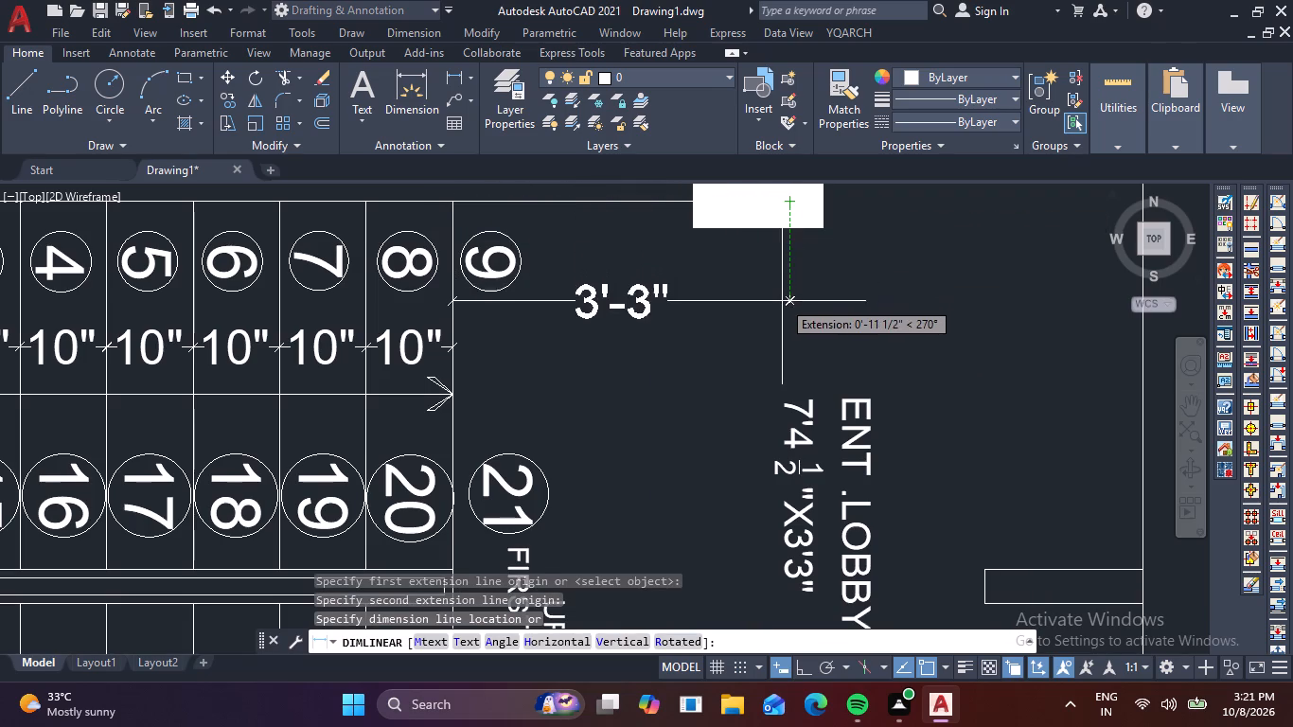
click(782, 303)
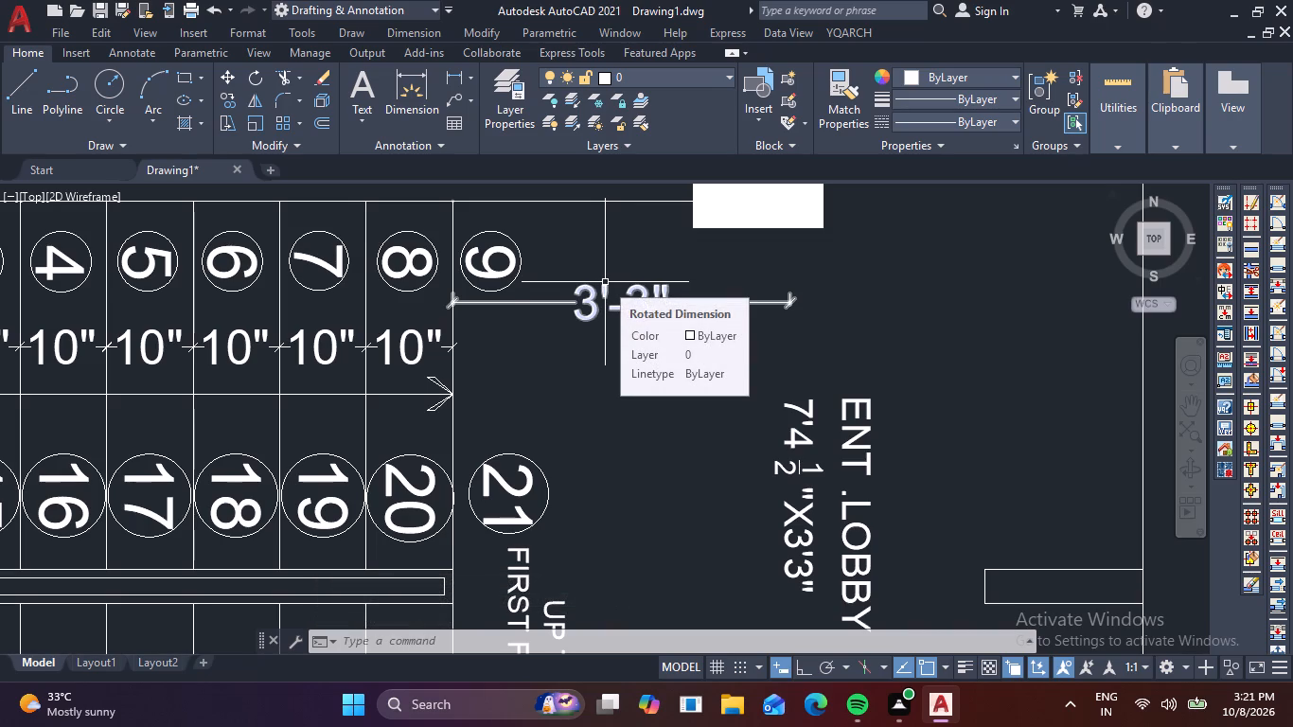
Add a vertical linear dimension across the lower landing, from the lower inner wall line to the dashed centre line, beside the direction arrow.
scroll(556, 344, down, 3)
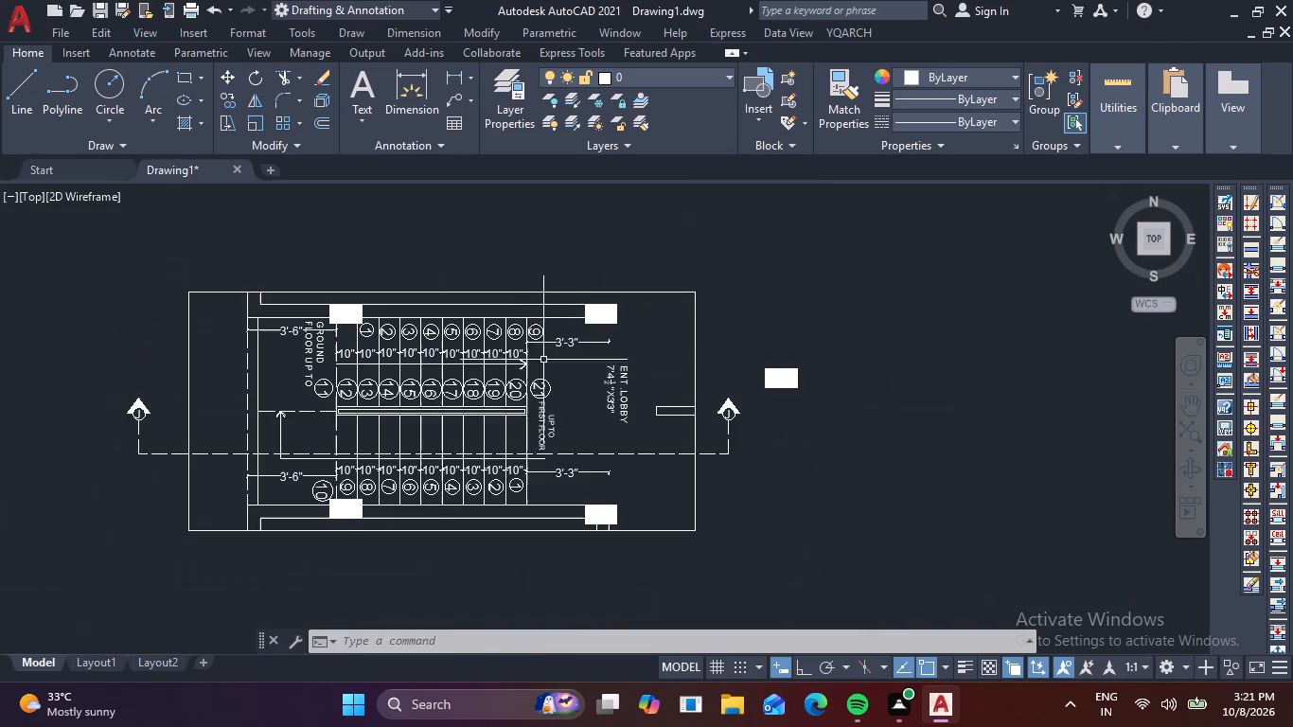
middle_drag(209, 433, 380, 413)
scroll(381, 471, up, 1)
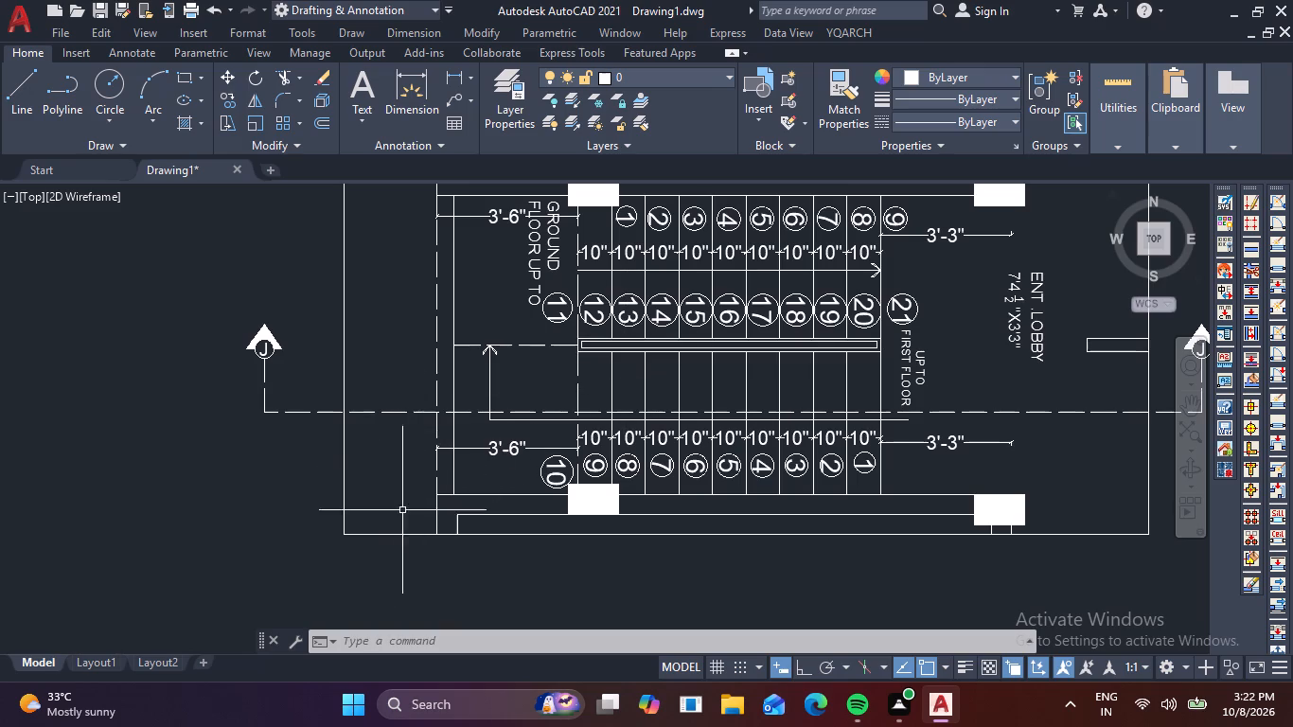
key(space)
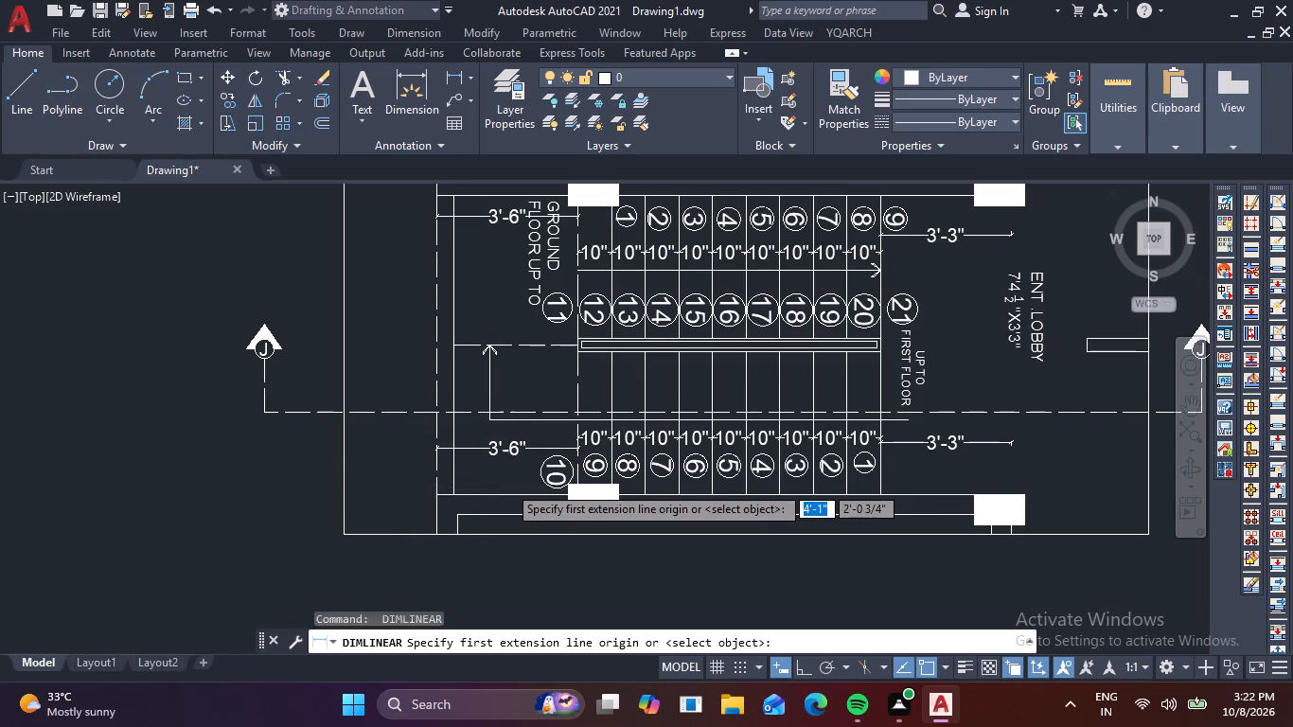
click(469, 499)
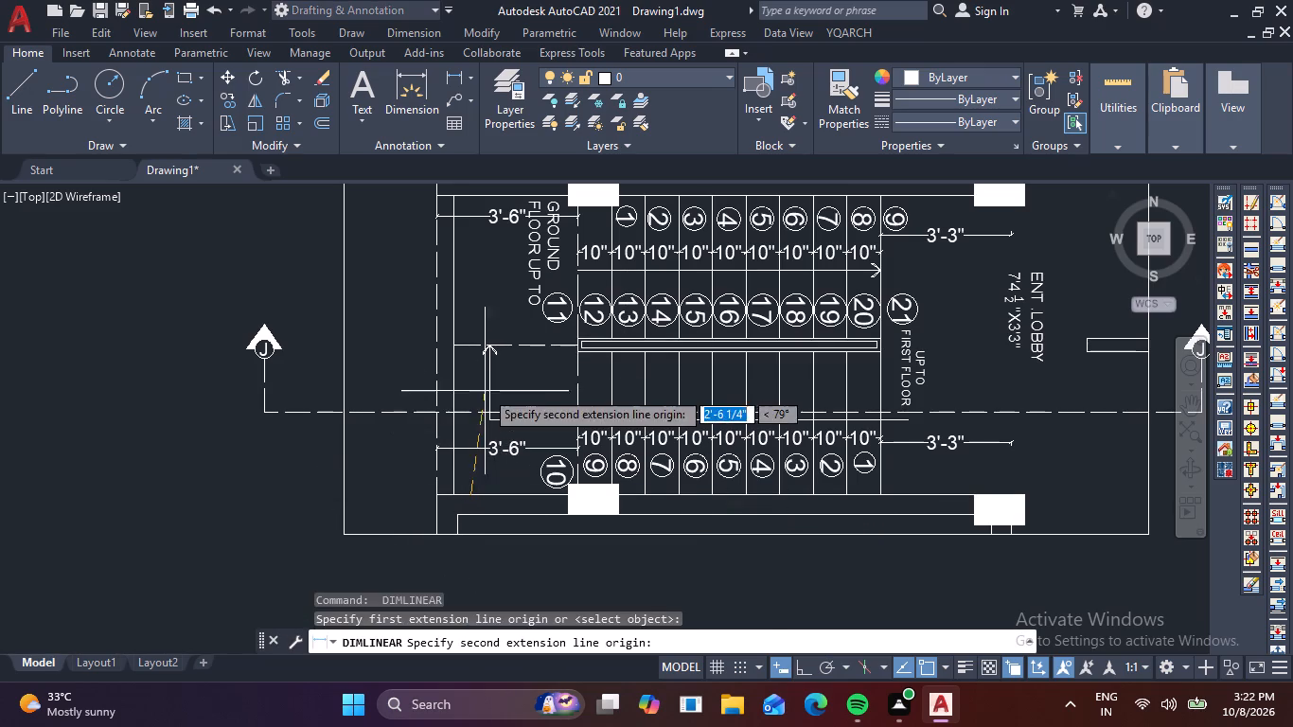
click(470, 350)
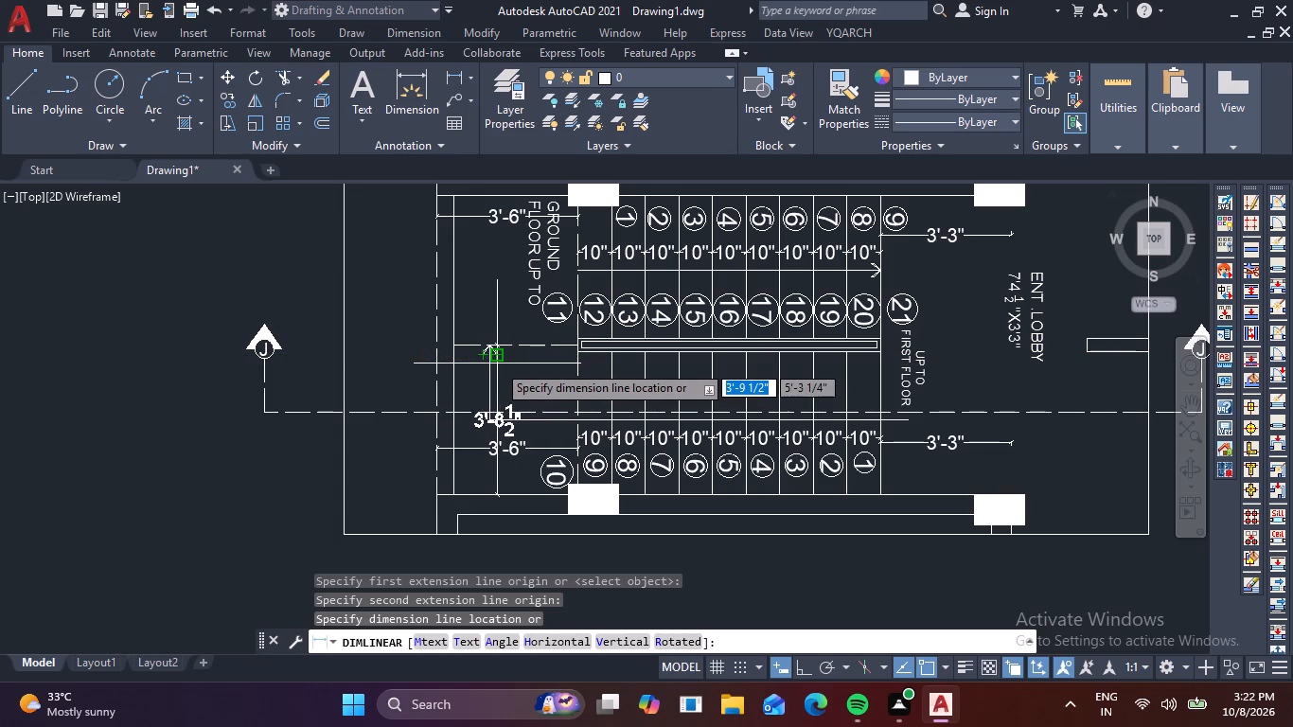
click(497, 363)
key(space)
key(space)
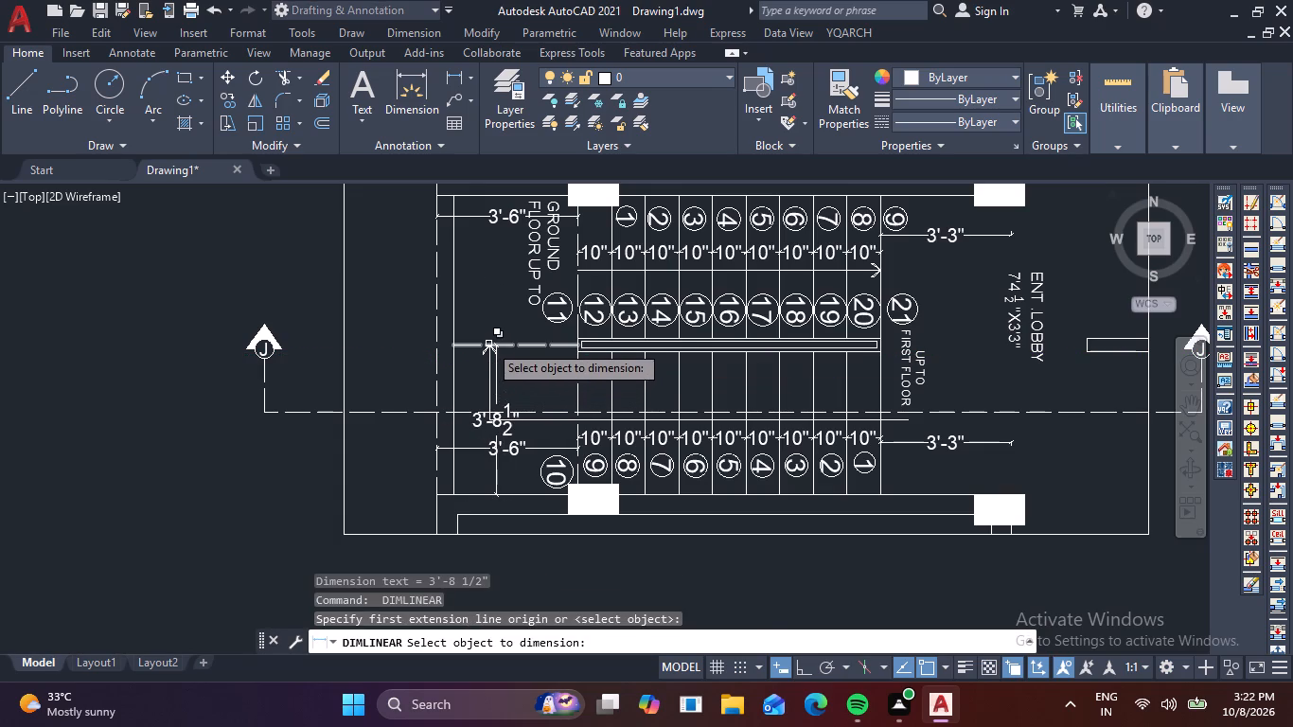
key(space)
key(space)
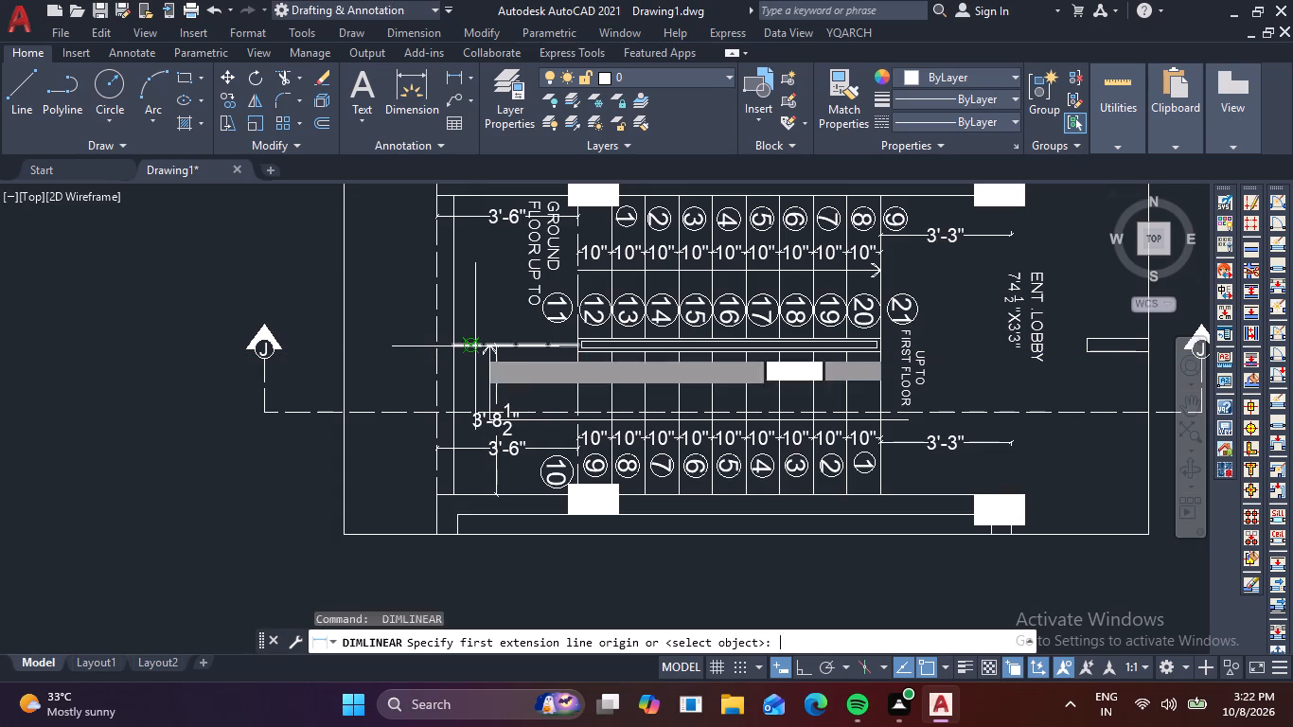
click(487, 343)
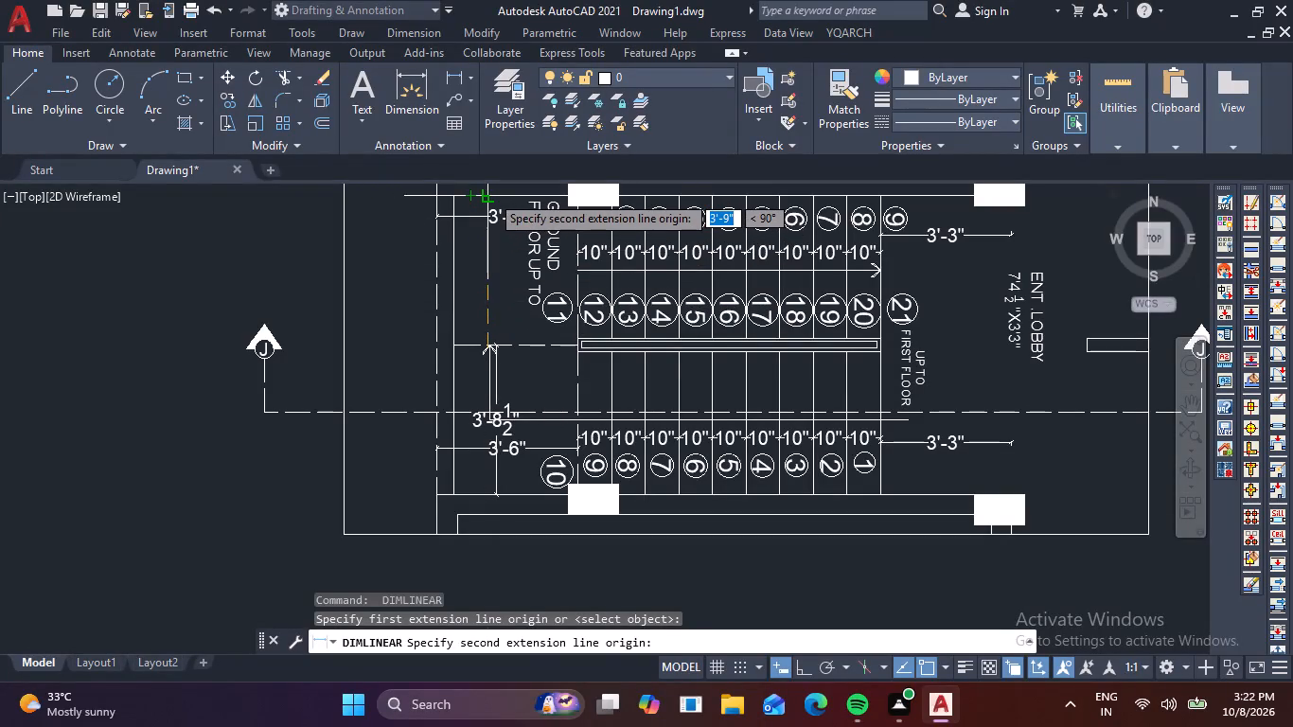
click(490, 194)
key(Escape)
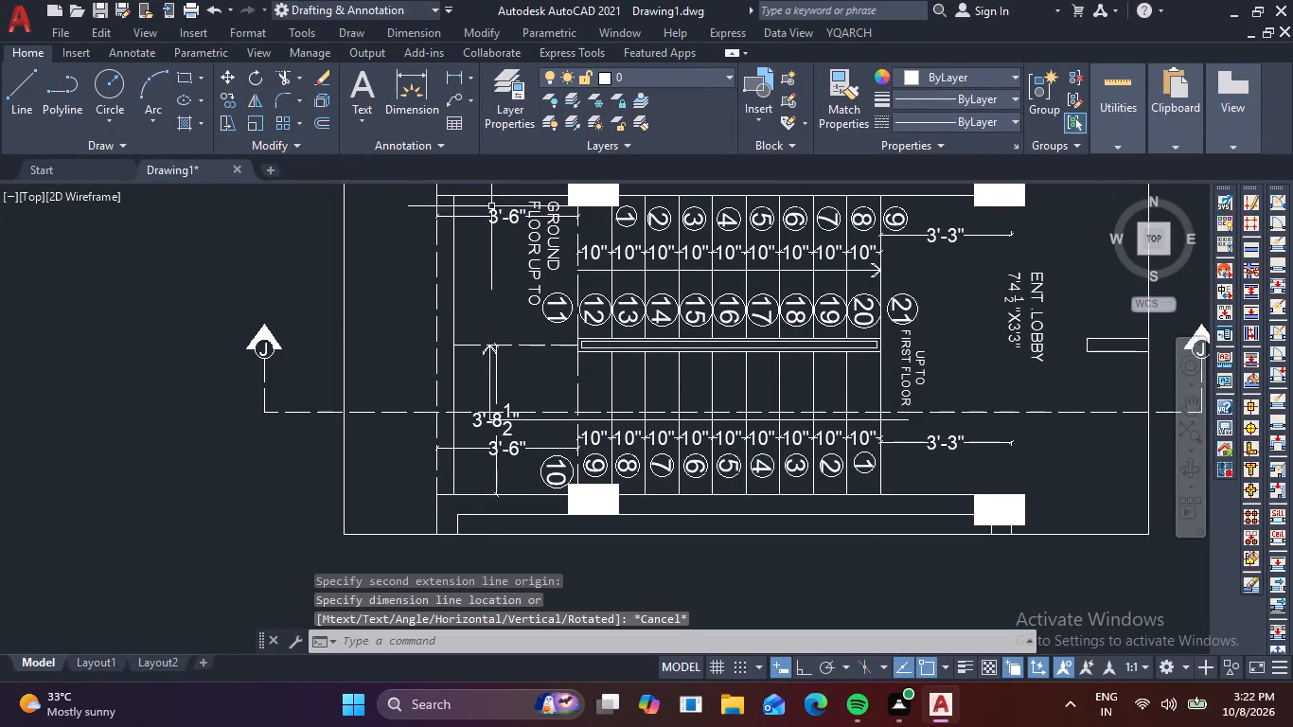
Add a vertical linear dimension across the upper landing, from the dashed centre line to the upper inner wall line, beside the GROUND FLOOR UP TO label.
key(space)
scroll(465, 357, up, 1)
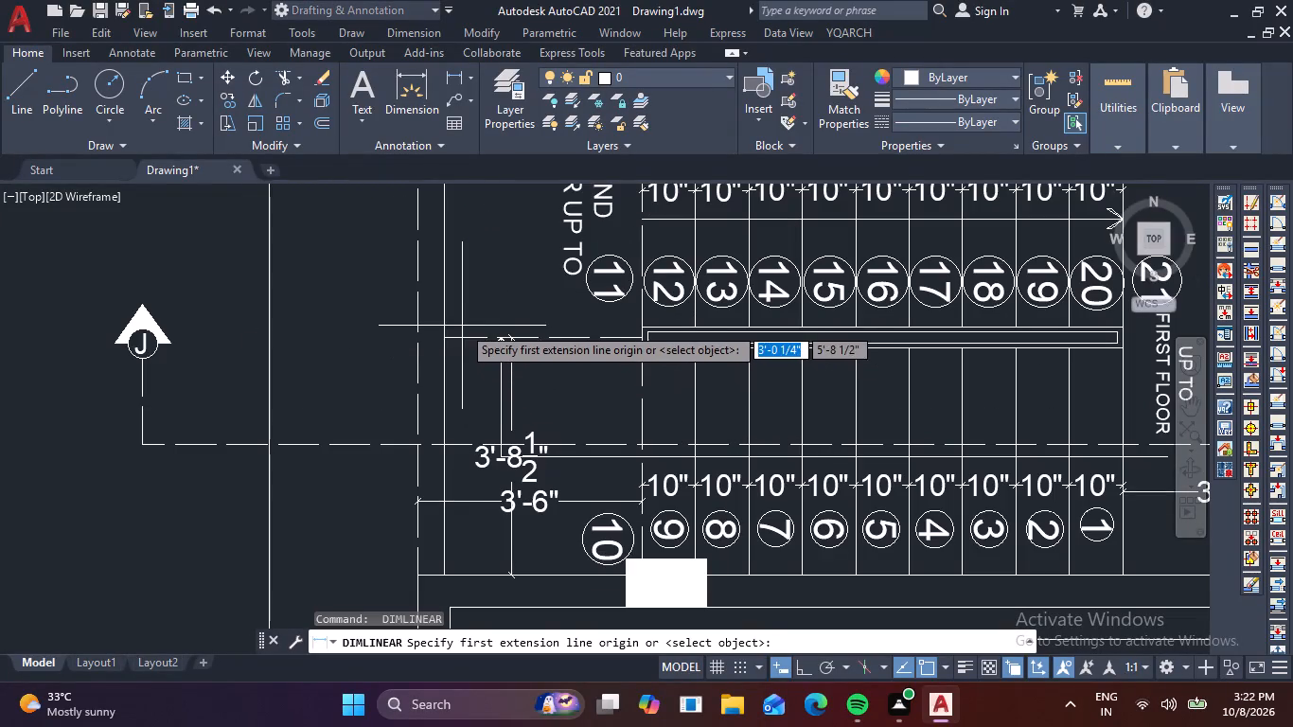
click(467, 338)
middle_drag(483, 233, 463, 407)
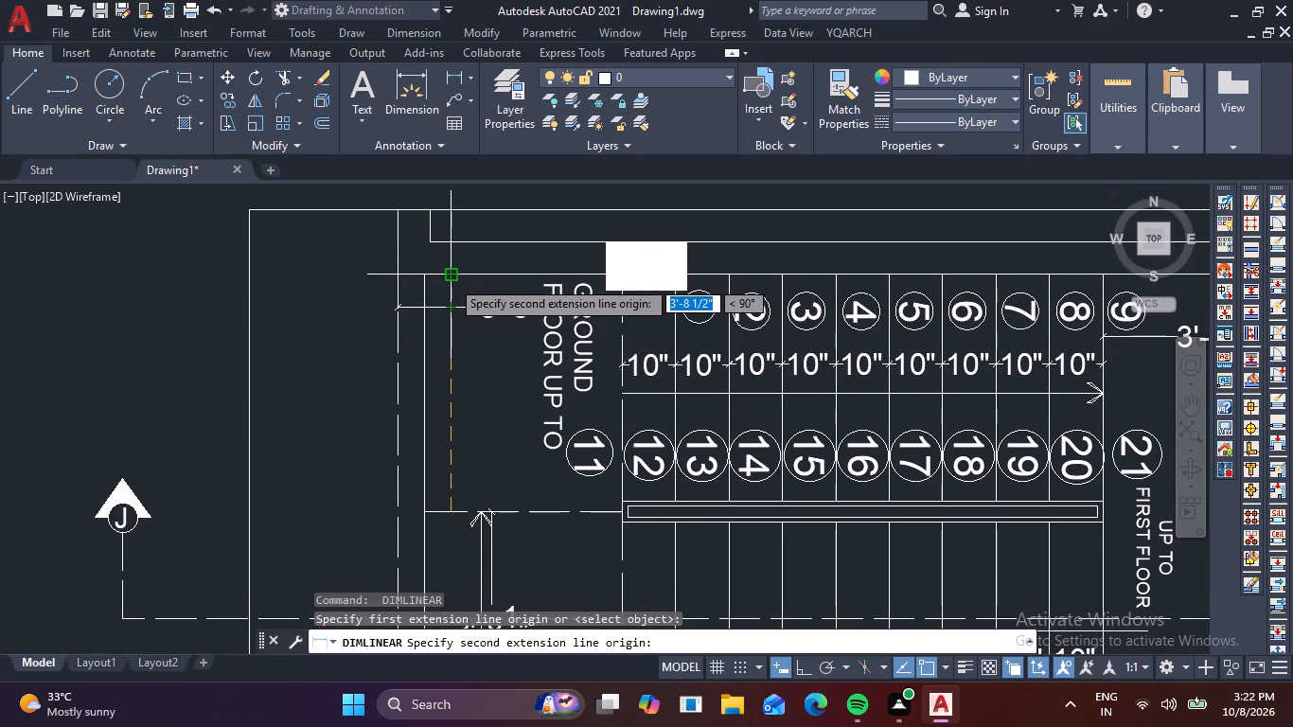
click(448, 275)
click(472, 298)
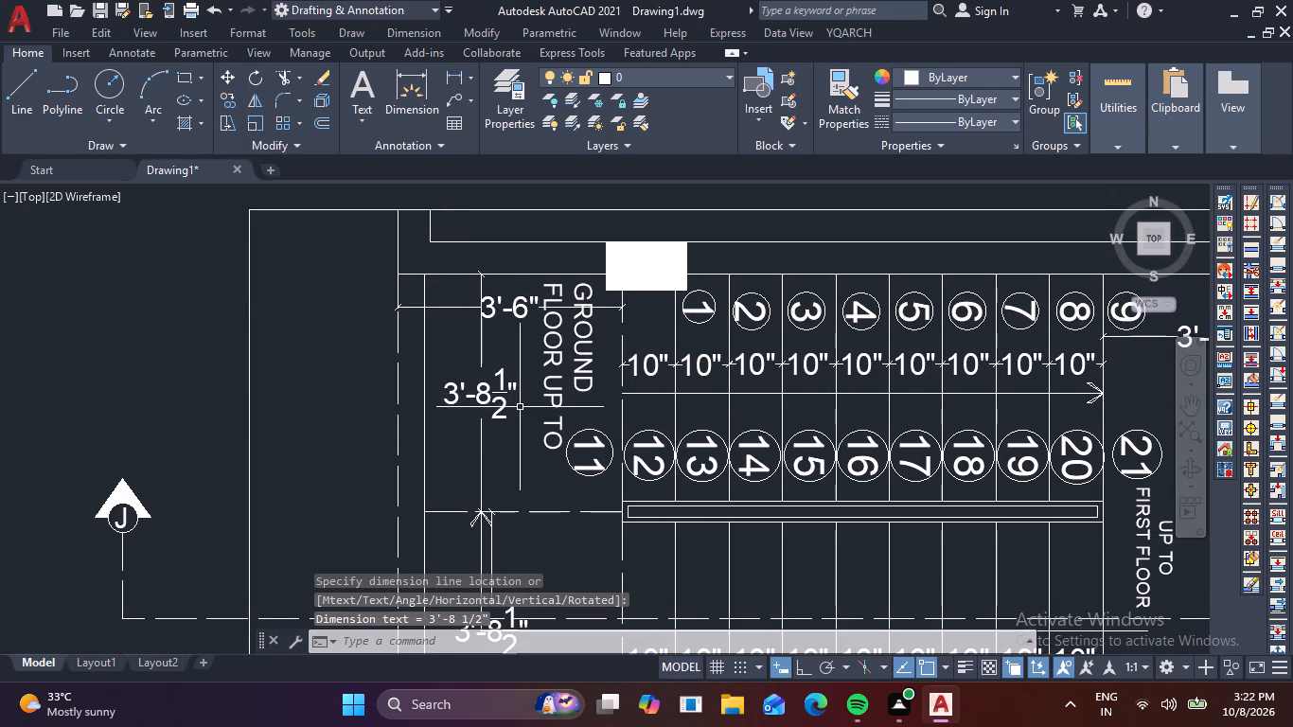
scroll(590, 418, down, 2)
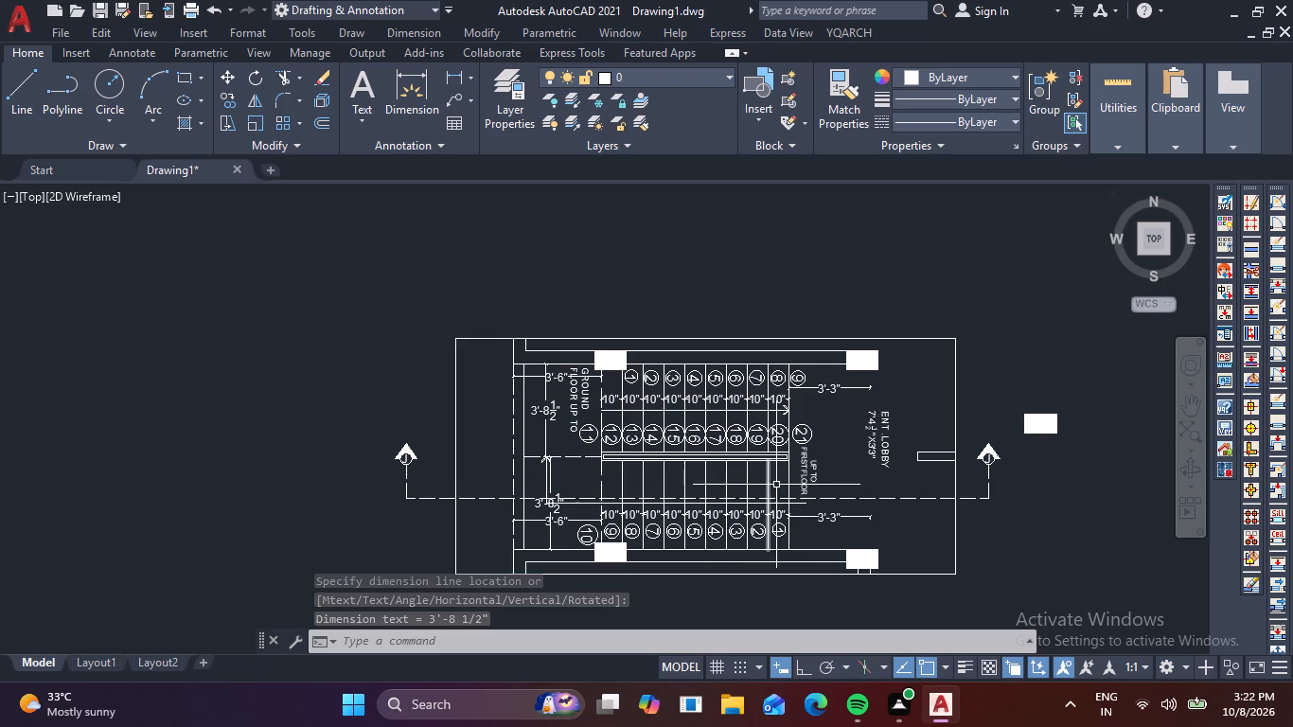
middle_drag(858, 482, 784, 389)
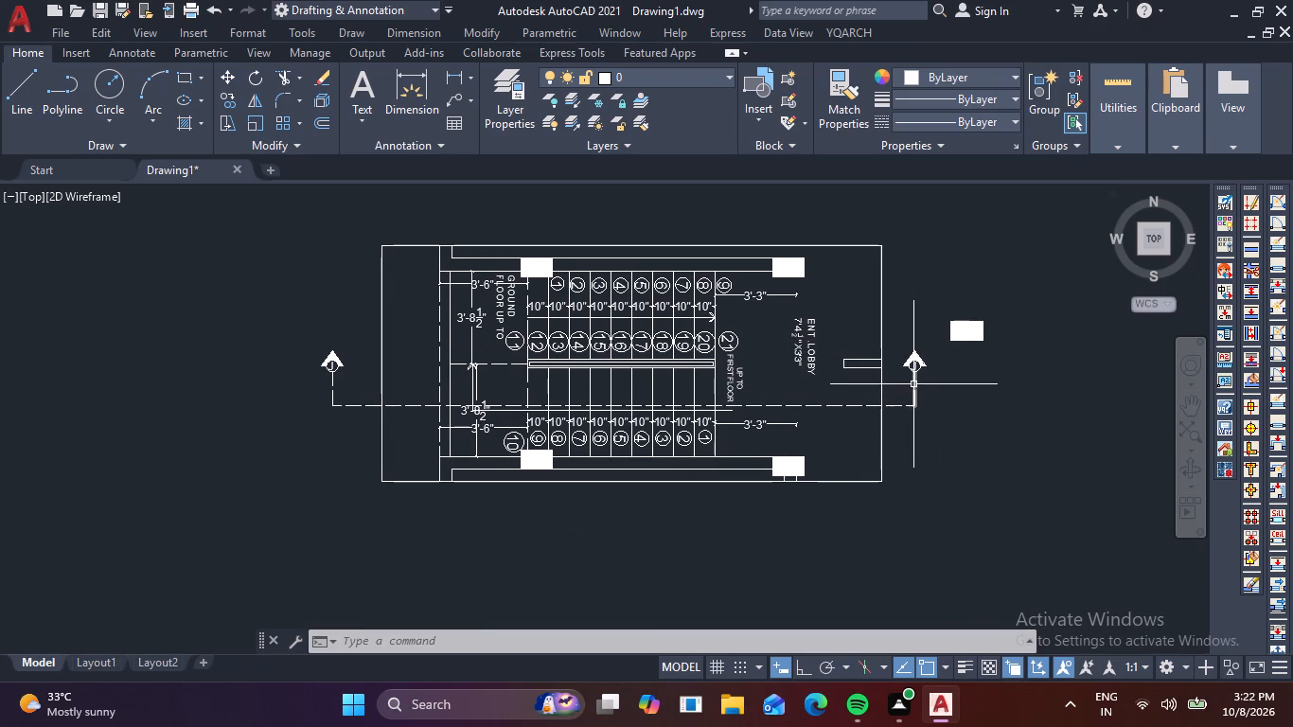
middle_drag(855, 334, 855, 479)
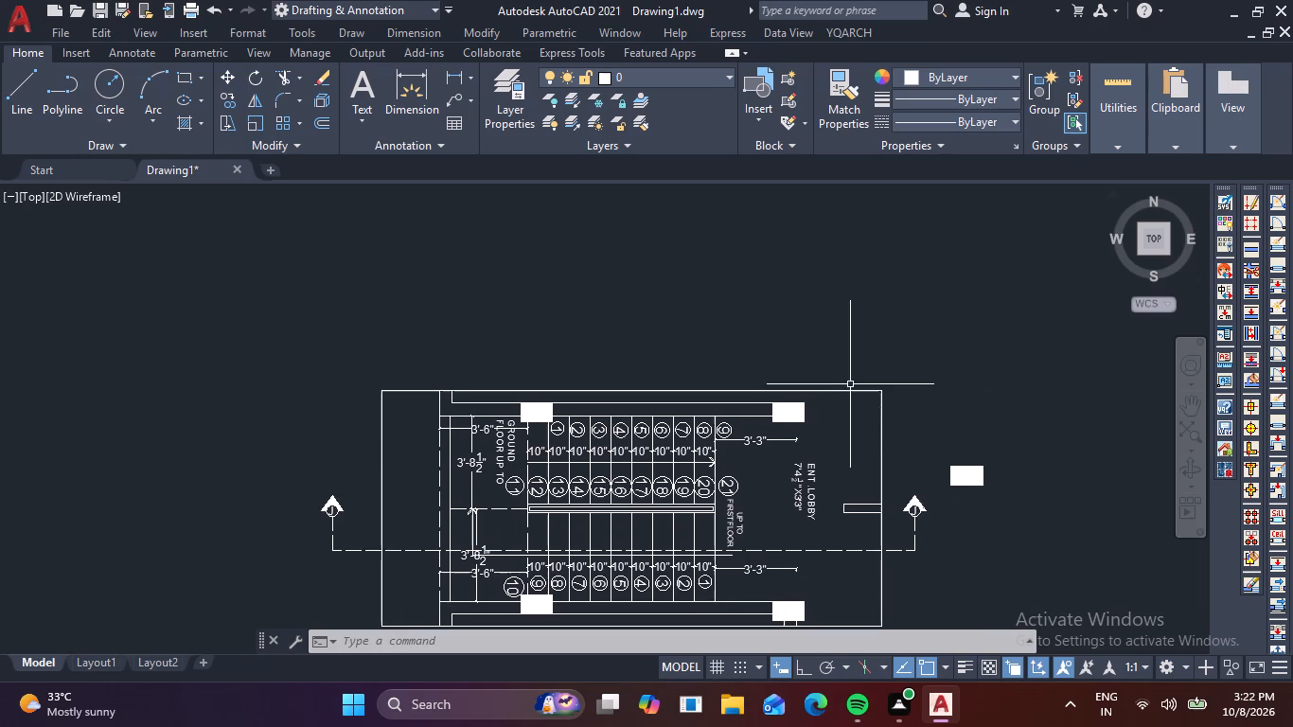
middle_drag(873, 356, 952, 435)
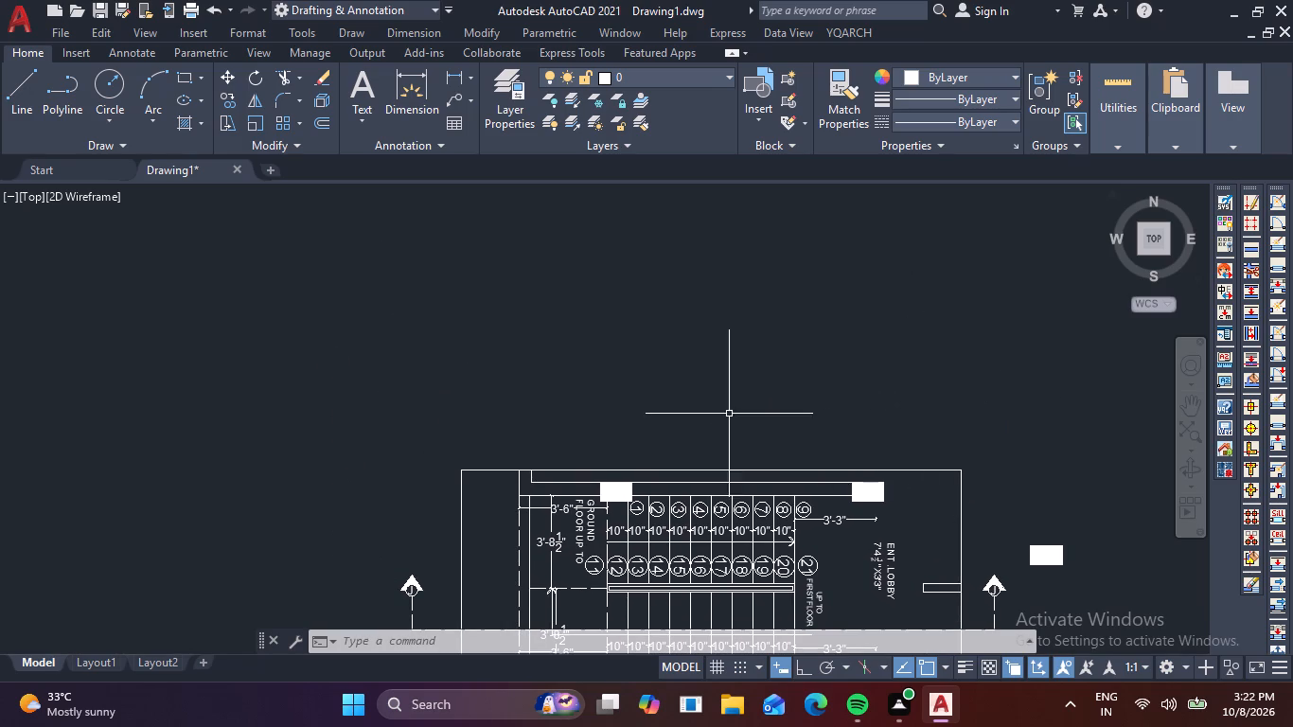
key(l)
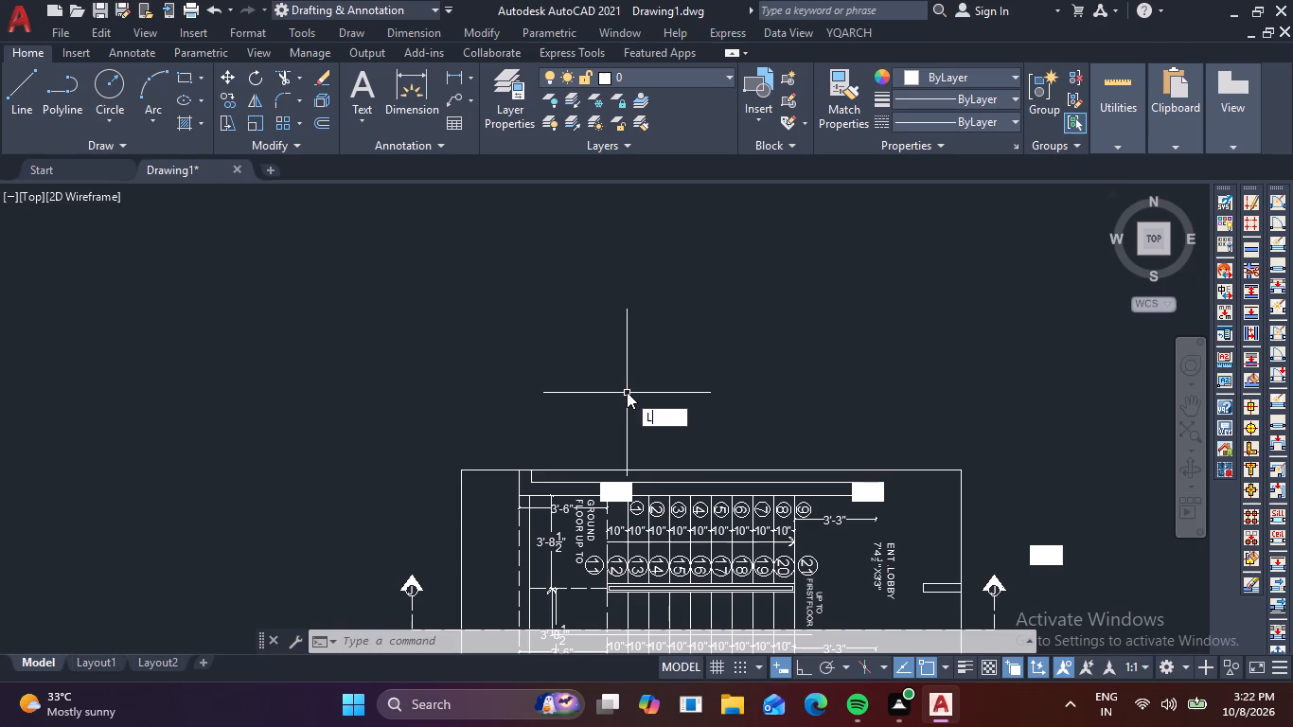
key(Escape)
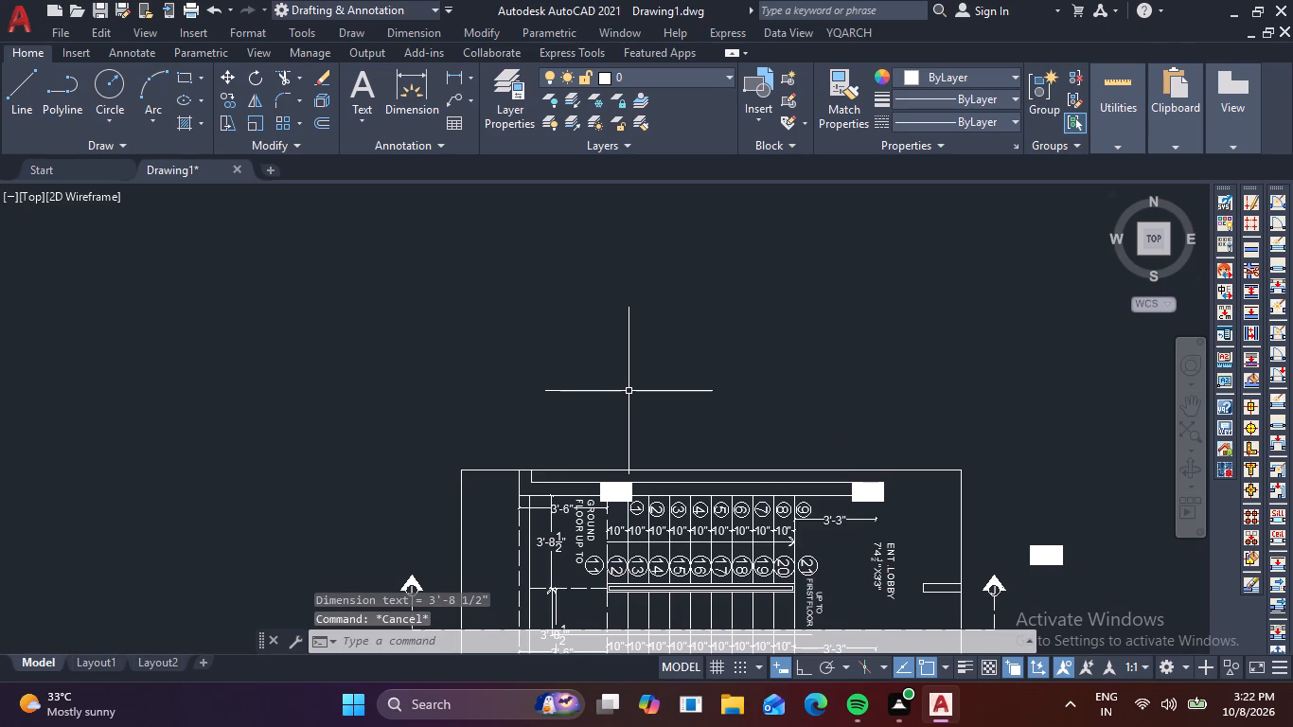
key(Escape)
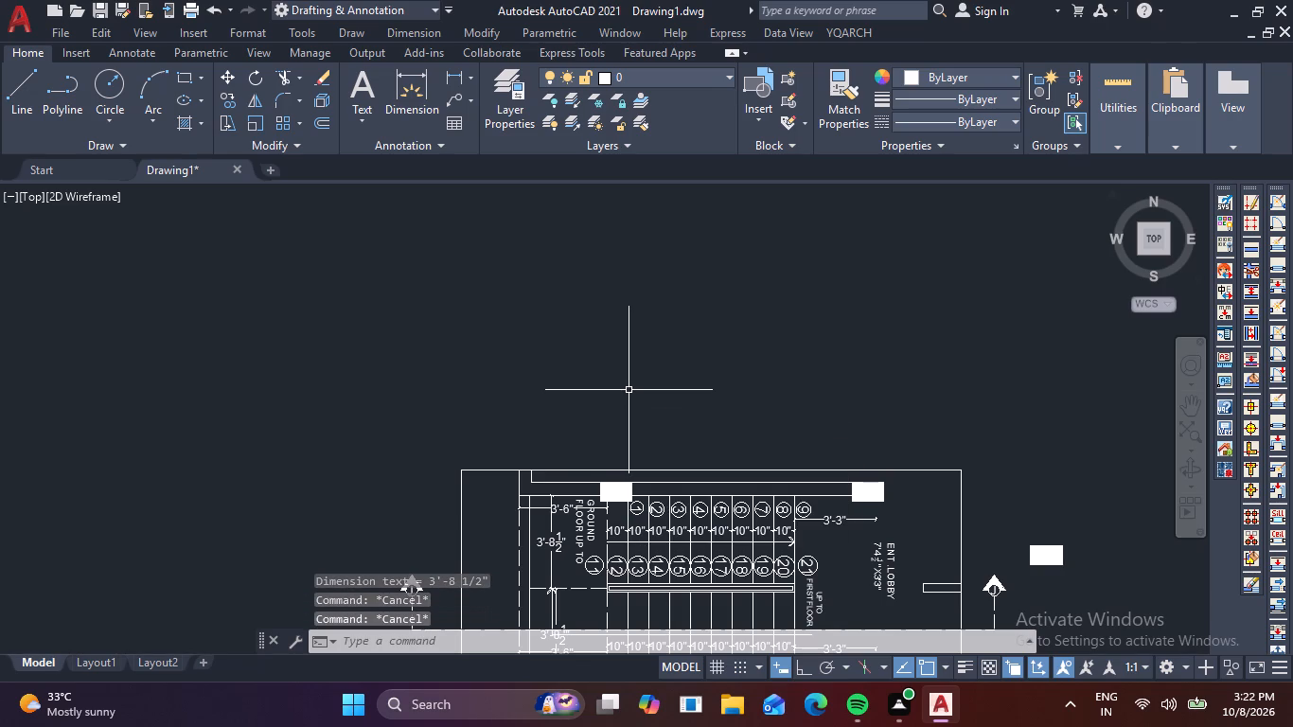
Draw vertical construction lines through the long dashed landing line's upper wall corner and the upper landing column's lower outer corner.
text(XL)
key(space)
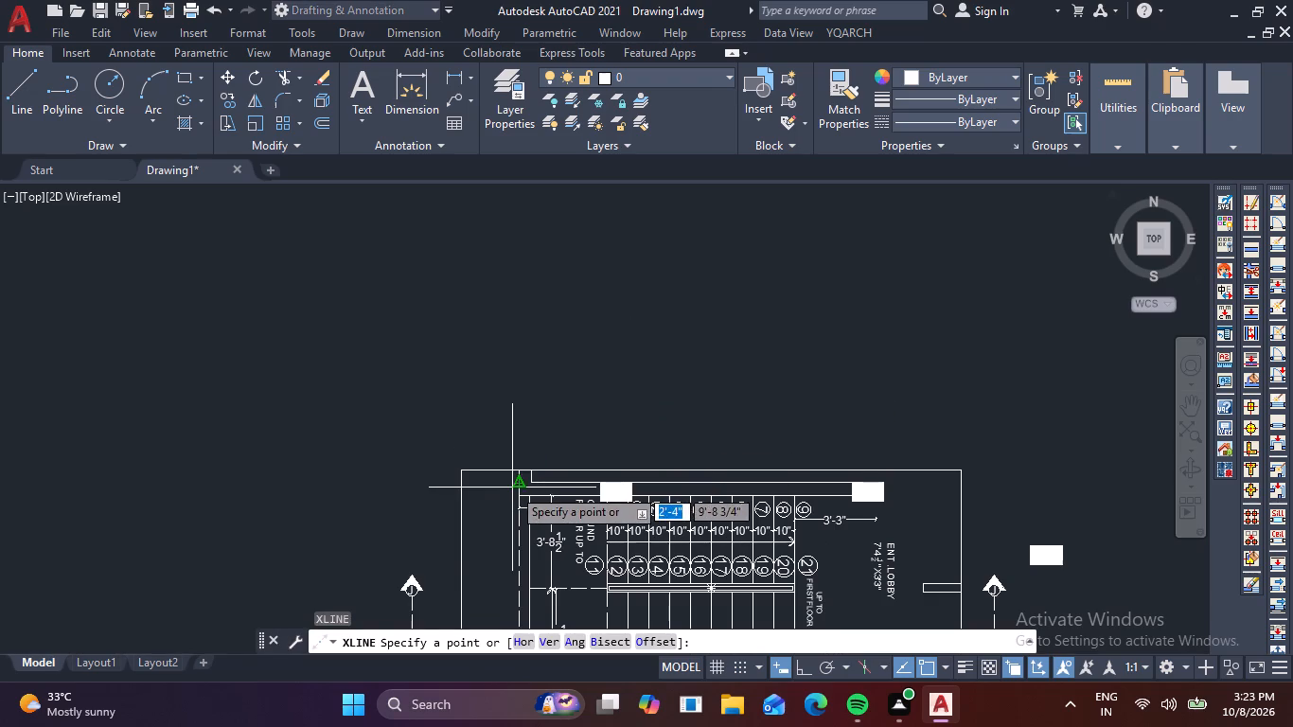
text(V)
key(space)
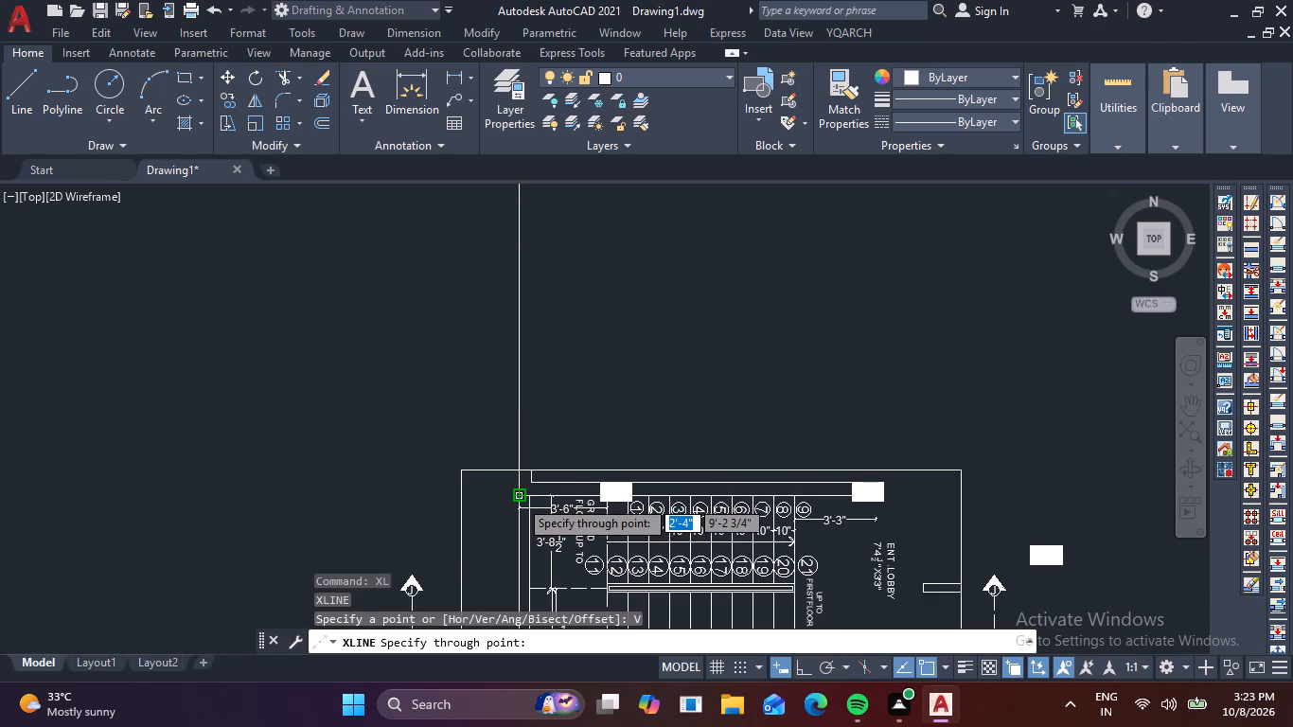
click(513, 495)
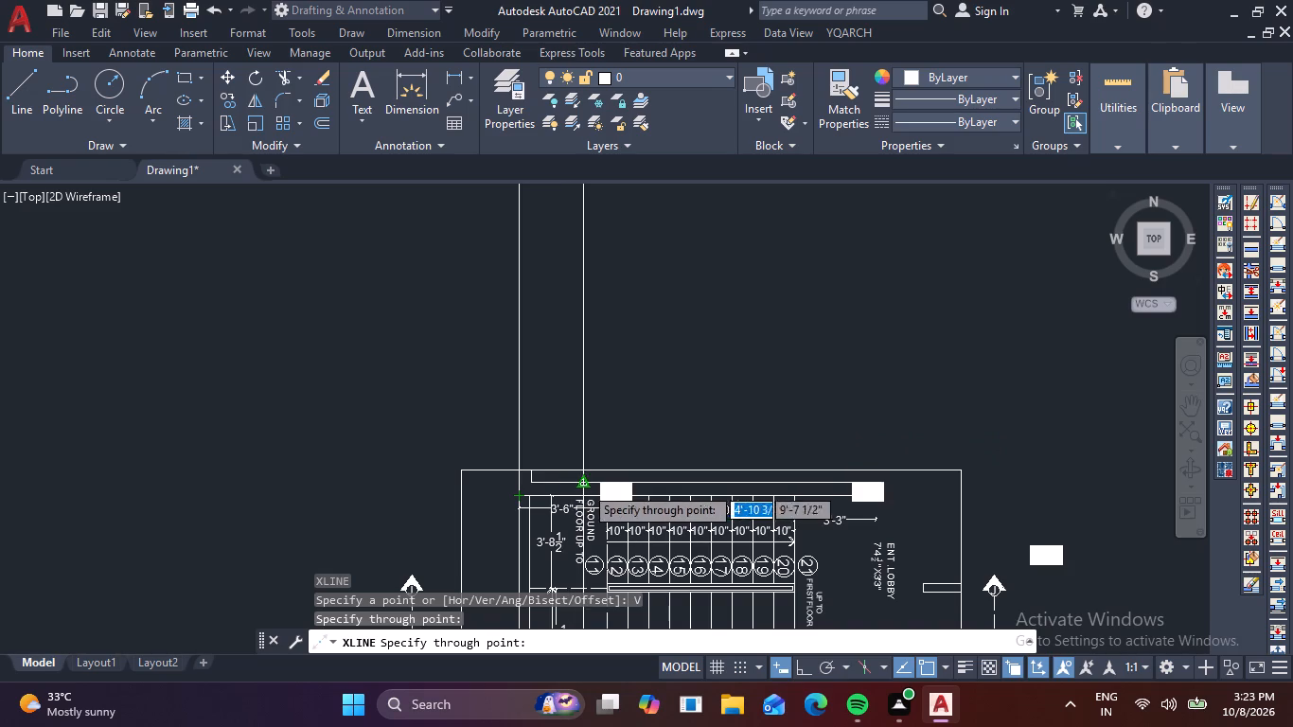
scroll(577, 516, up, 3)
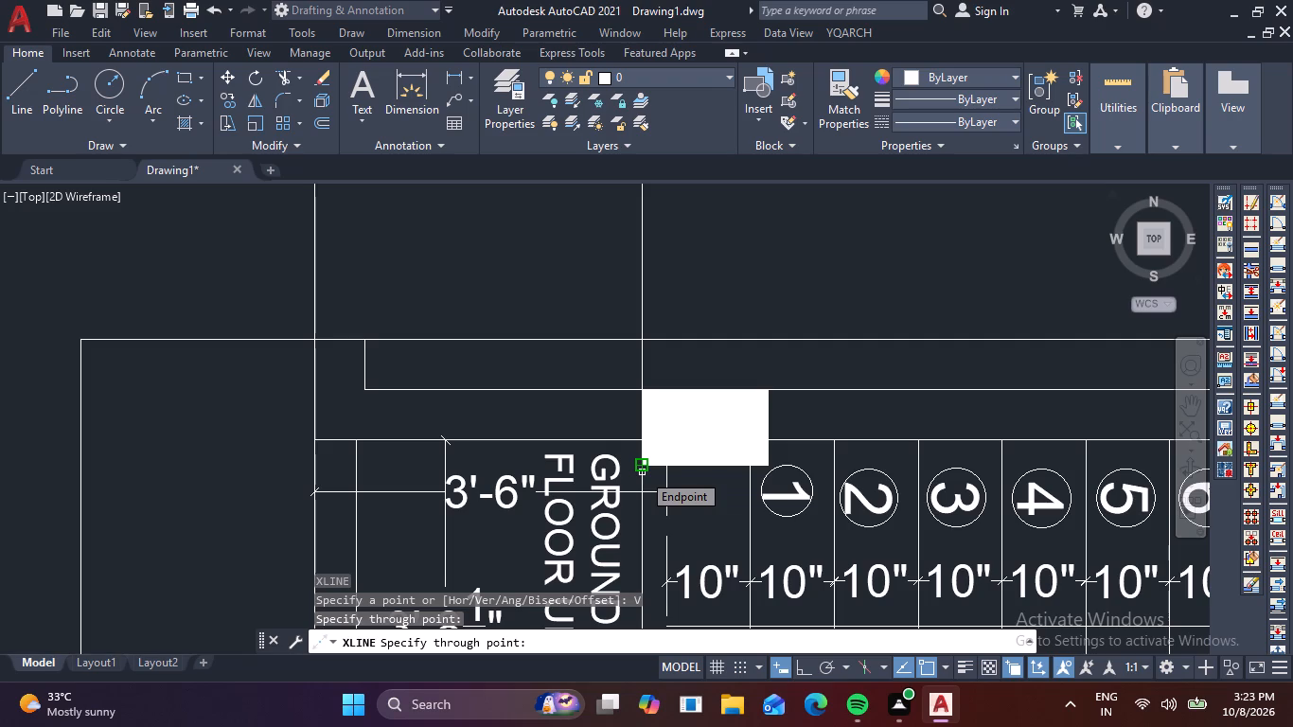
click(636, 464)
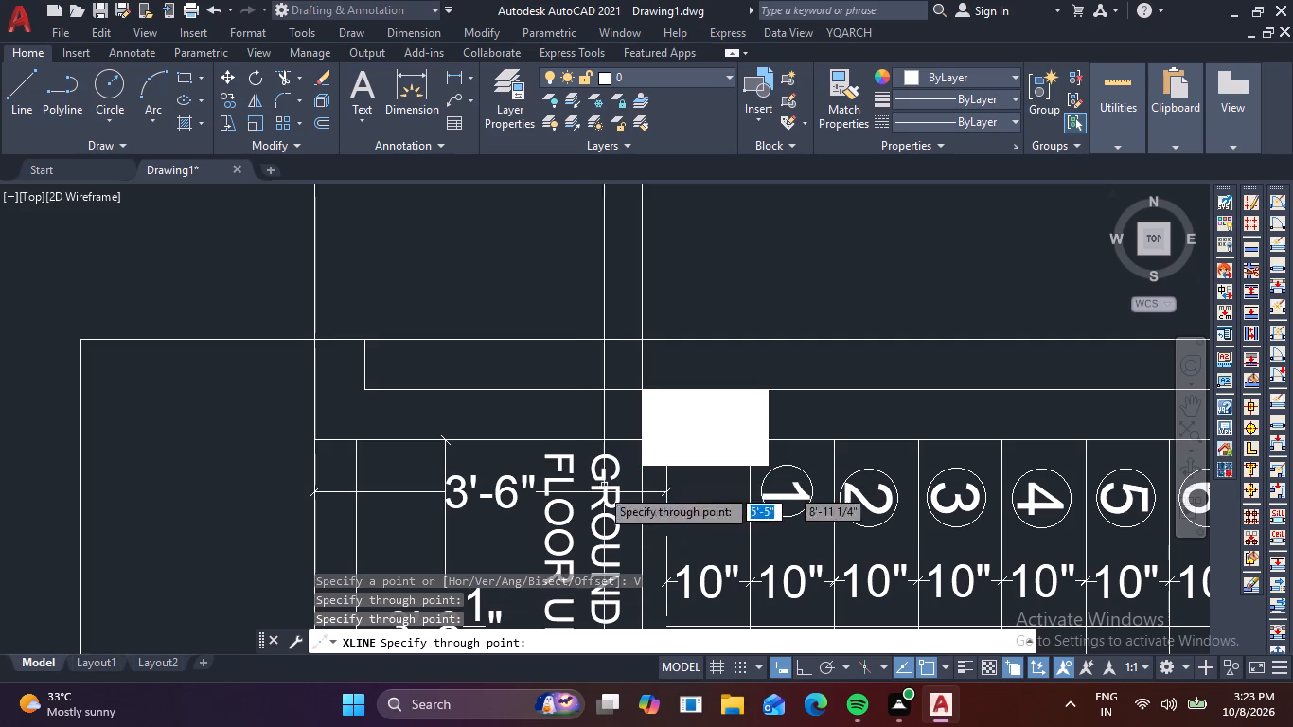
scroll(725, 382, down, 2)
middle_drag(802, 341, 757, 424)
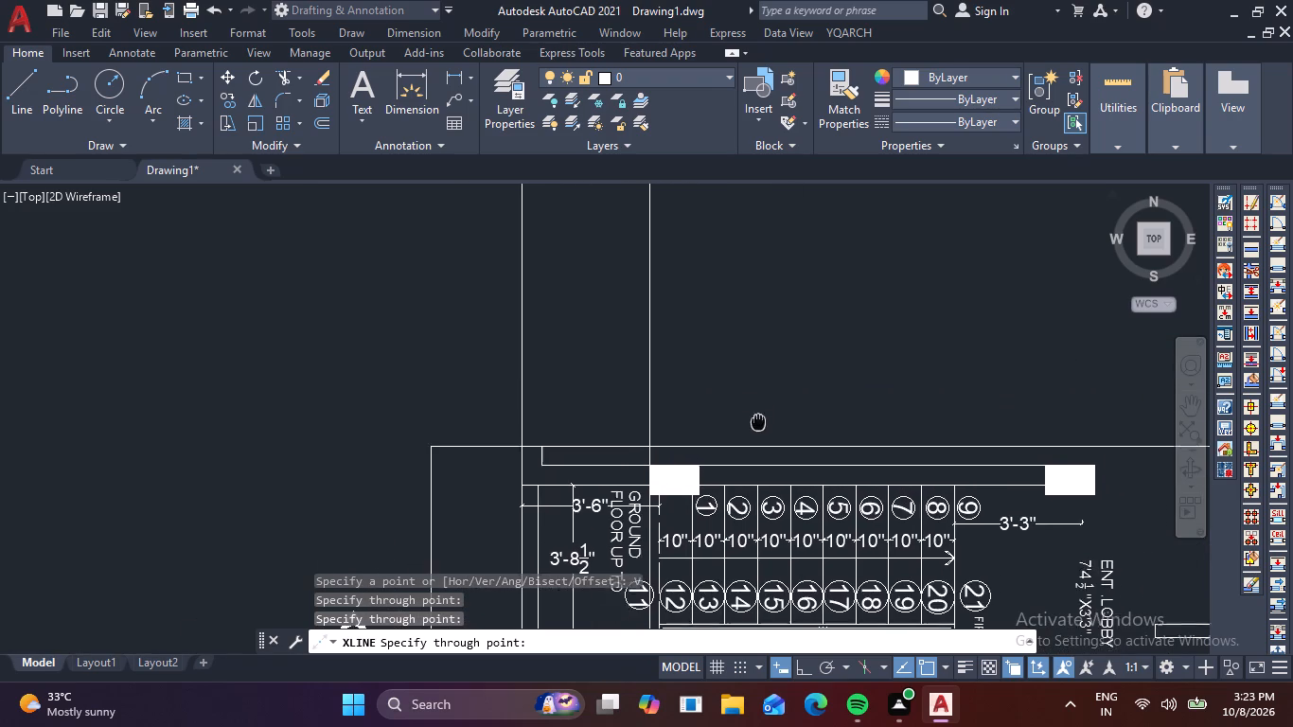
middle_drag(757, 424, 744, 493)
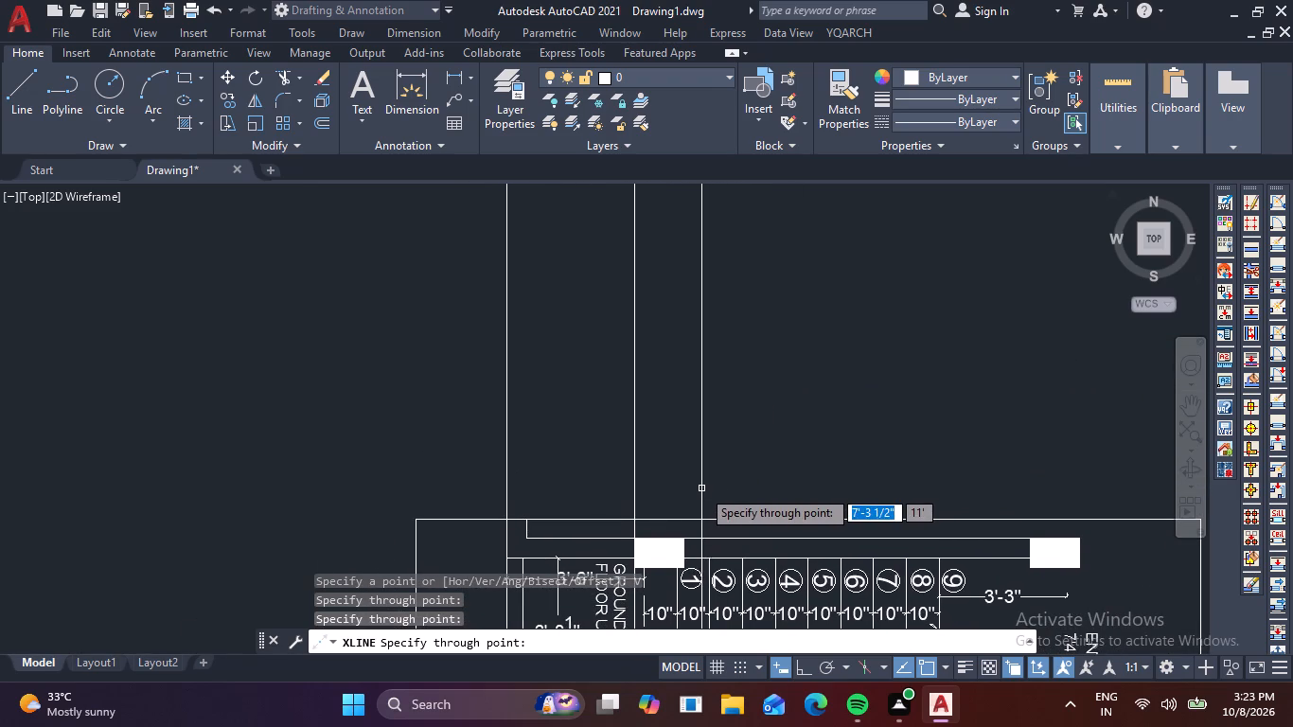
key(Escape)
Erase the vertical construction line that runs along the long dashed landing line.
drag(543, 469, 535, 453)
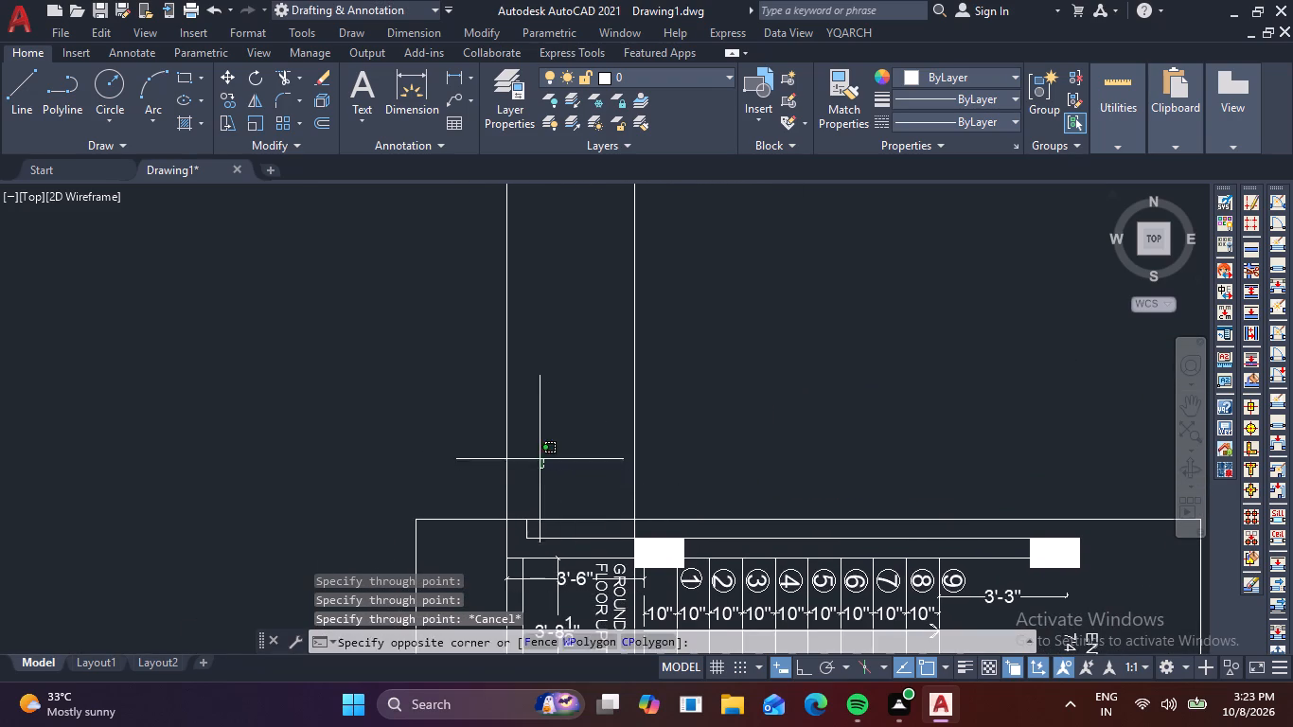
drag(535, 453, 530, 450)
click(505, 429)
key(Delete)
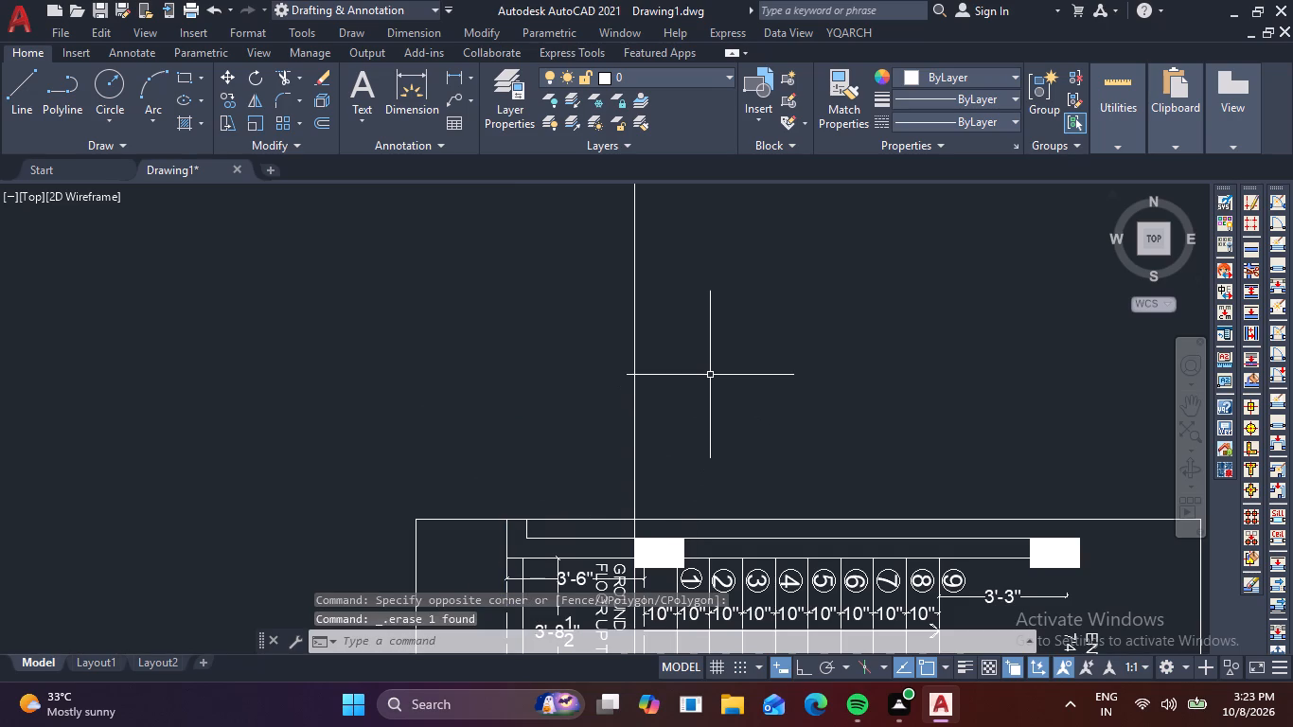
With Ortho on, draw a 15" horizontal line rightward from the vertical construction line, well above the staircase plan.
key(l)
key(space)
middle_drag(712, 366, 711, 410)
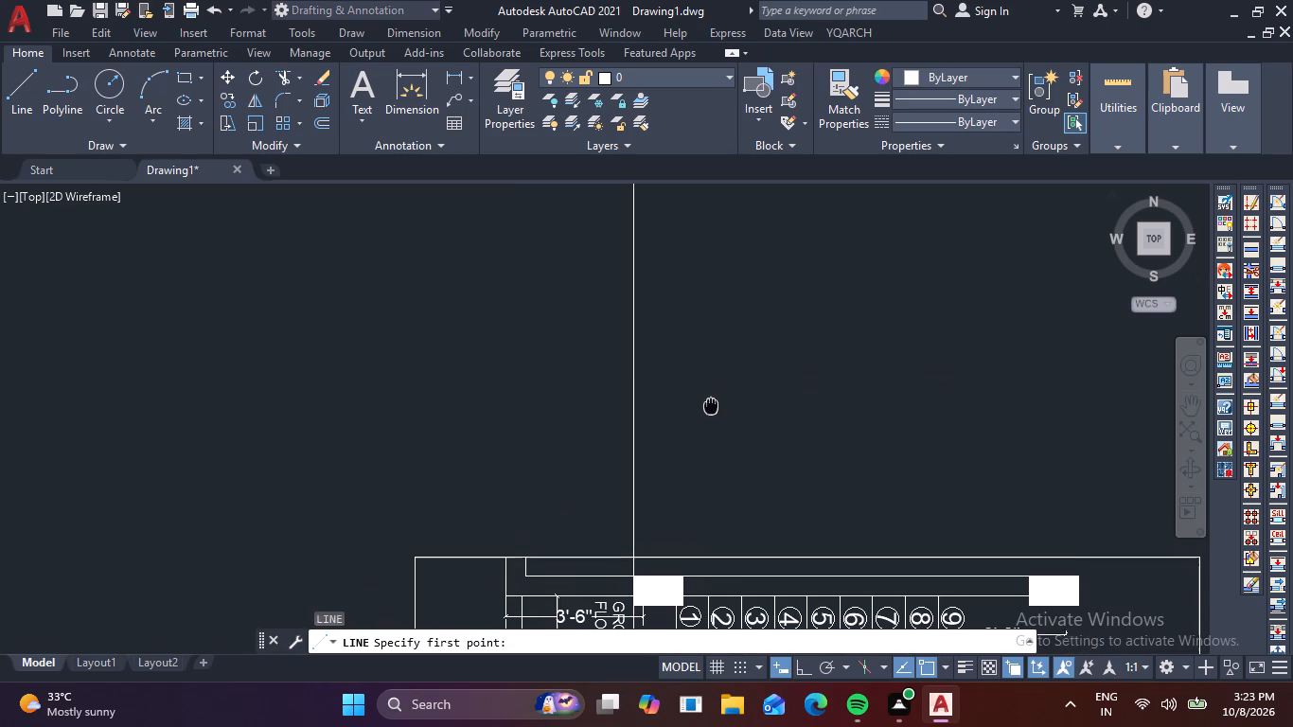
middle_drag(711, 410, 720, 478)
middle_click(725, 490)
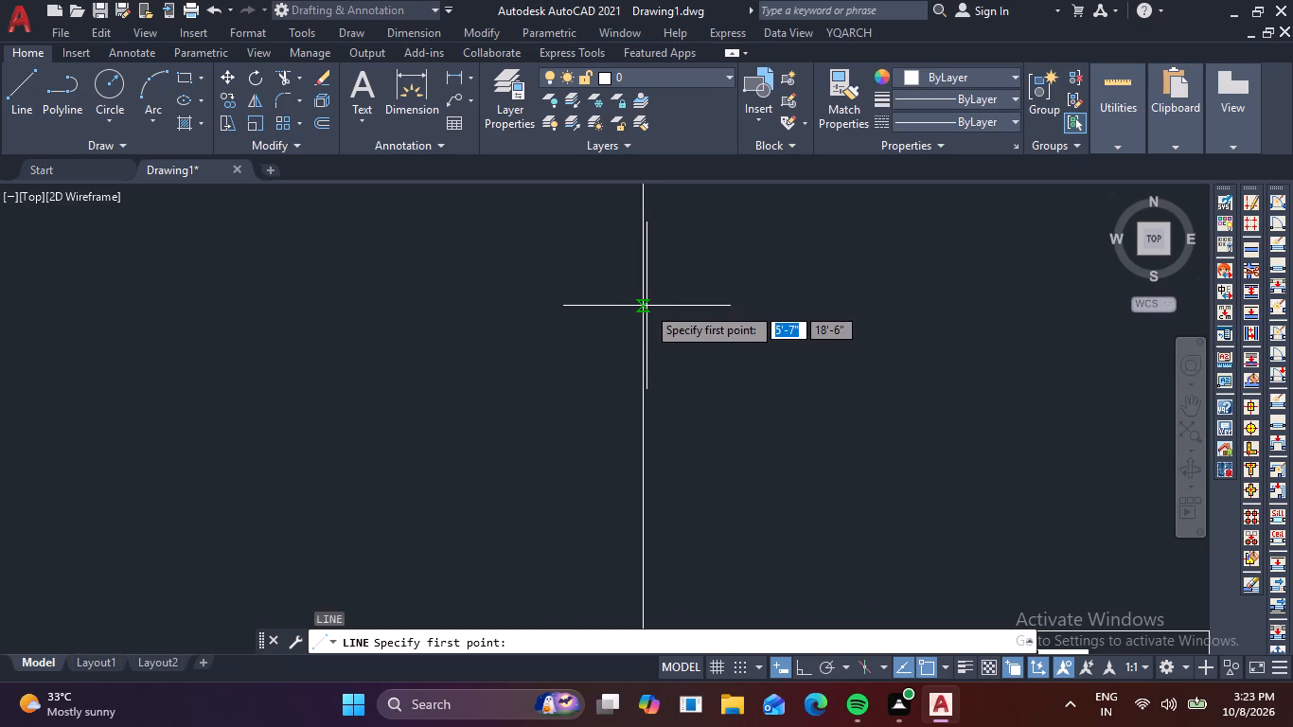
click(644, 305)
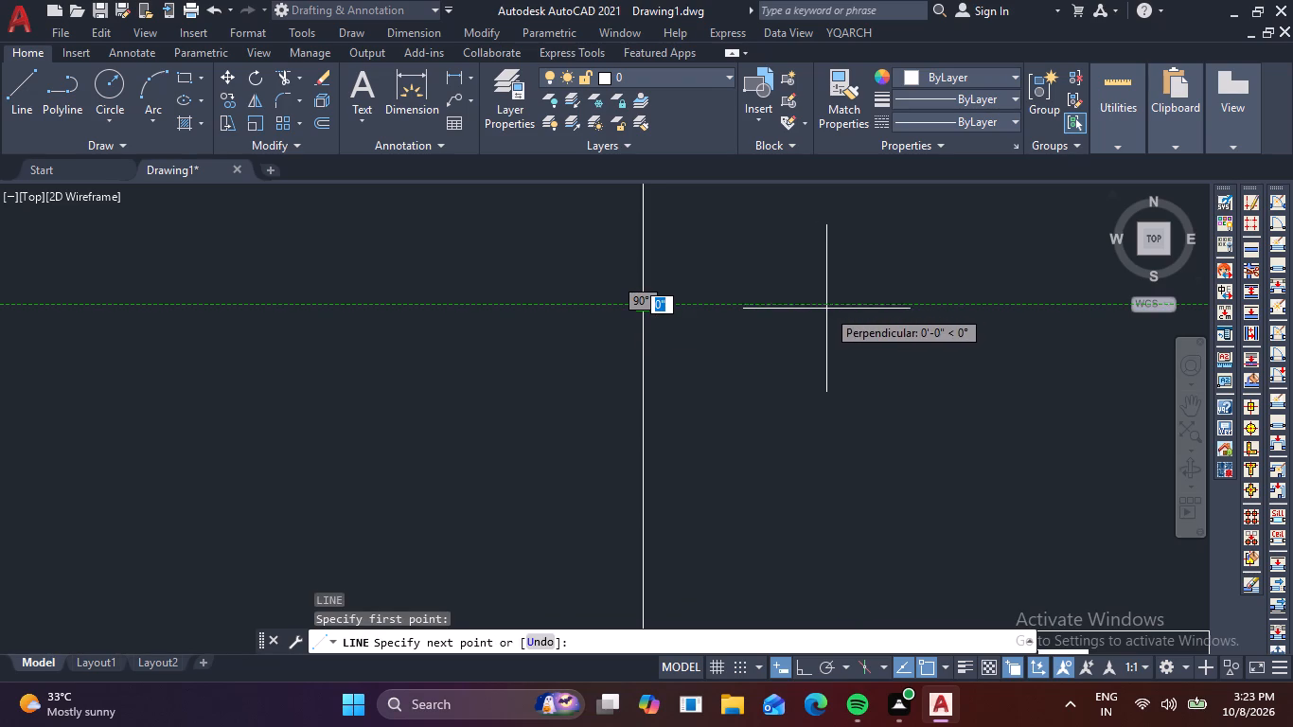
key(F8)
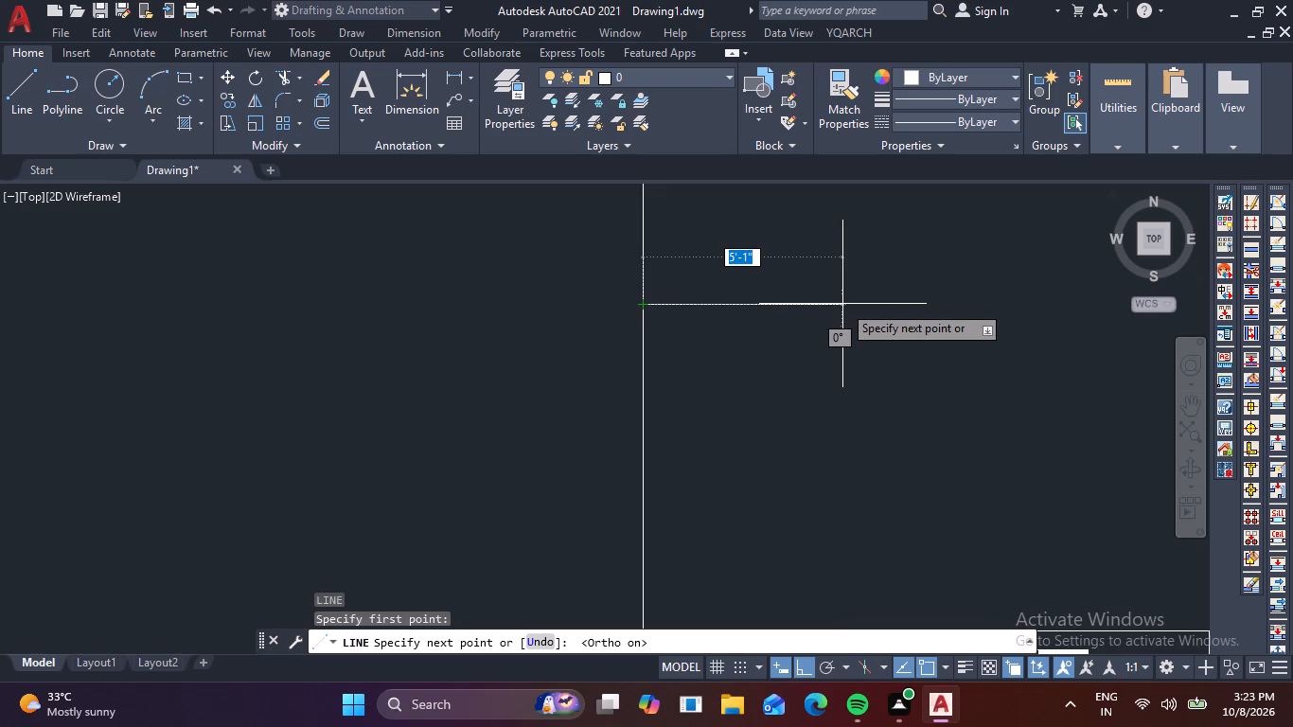
text(15)
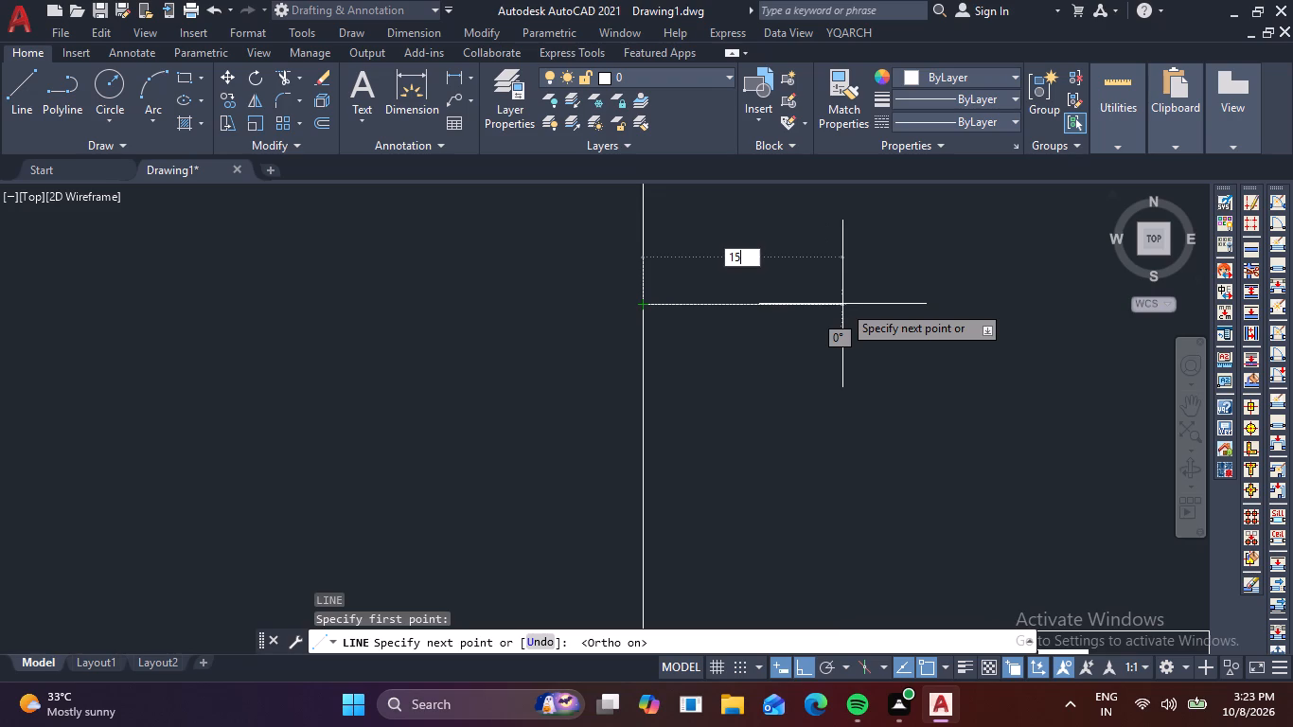
key(shift+quotedbl)
key(Return)
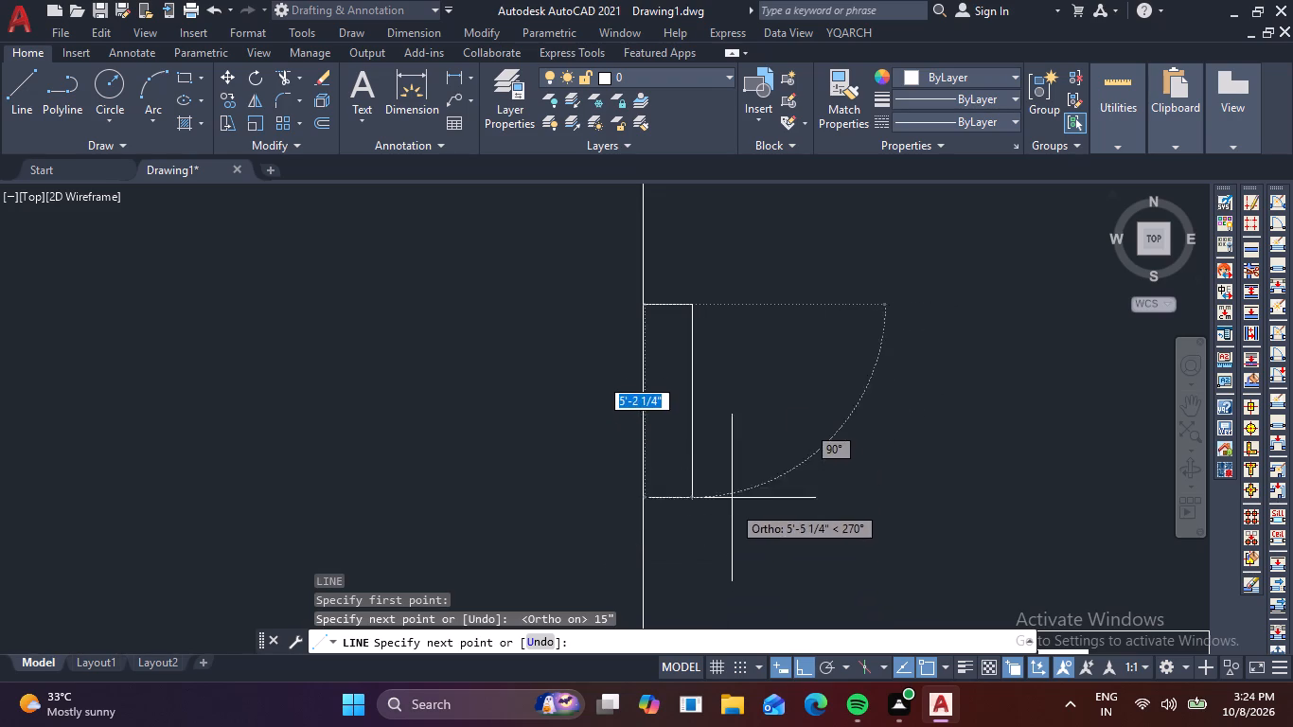
Continue the line 3'8-1/4" downward, and finish with a horizontal segment about 10'-4" long to the right.
middle_drag(728, 448, 738, 390)
middle_drag(755, 515, 753, 460)
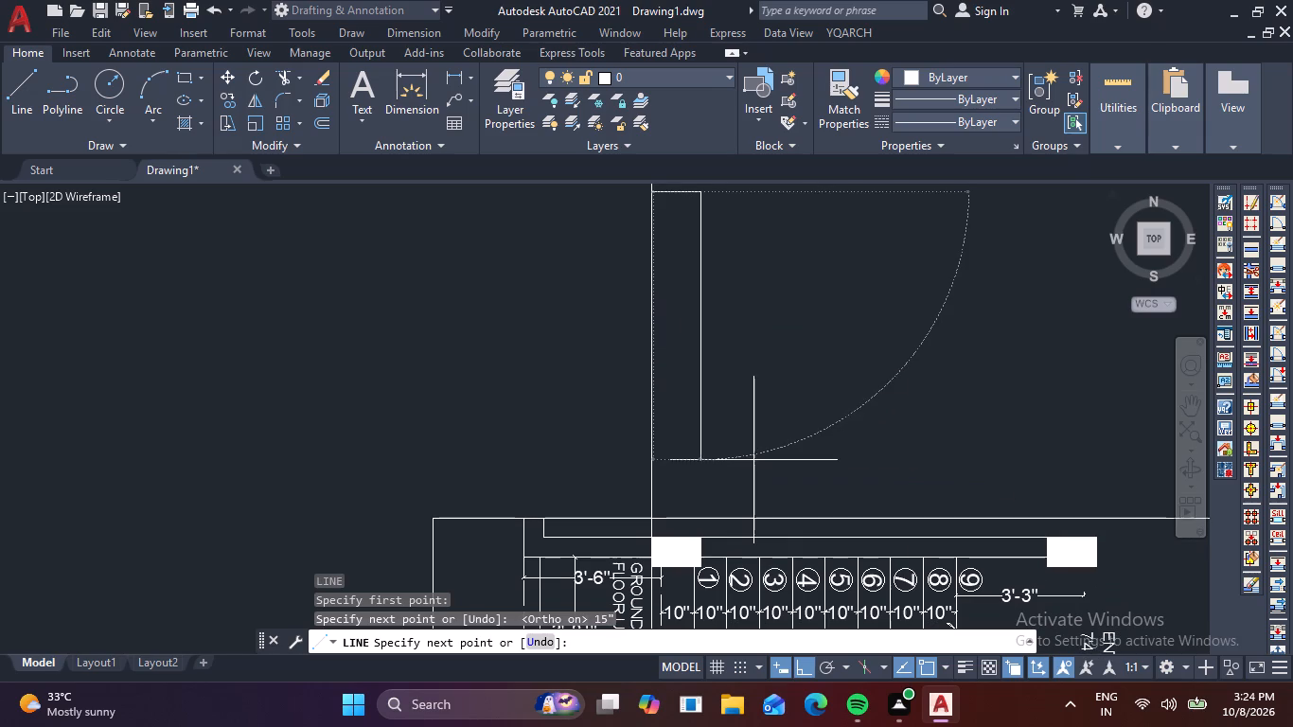
key(3)
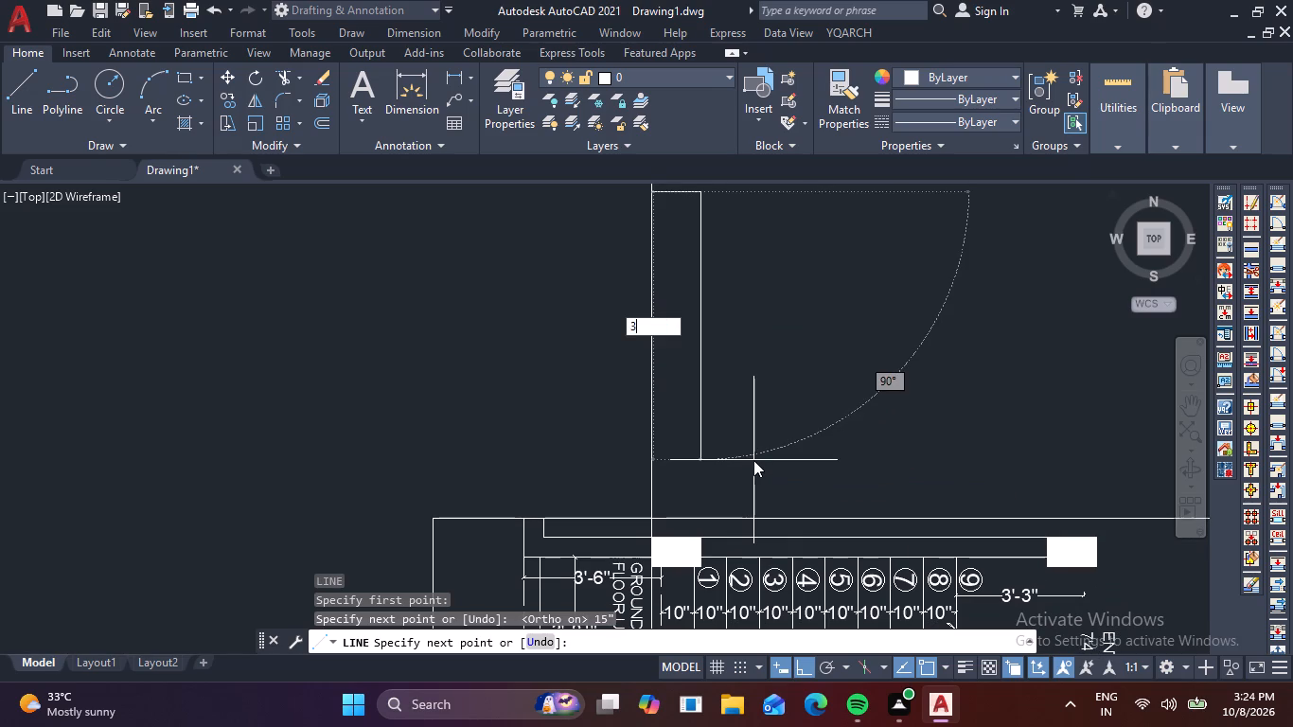
key(apostrophe)
key(8)
key(minus)
text(1/4)
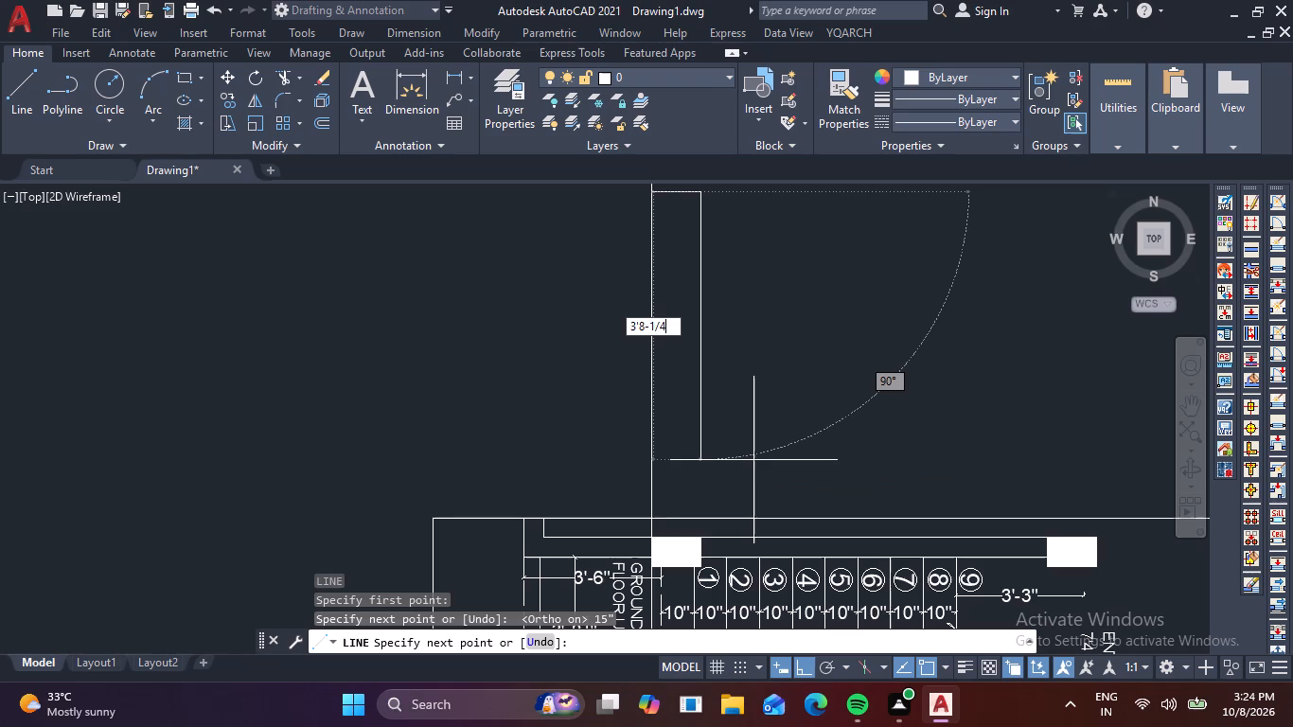
key(shift+quotedbl)
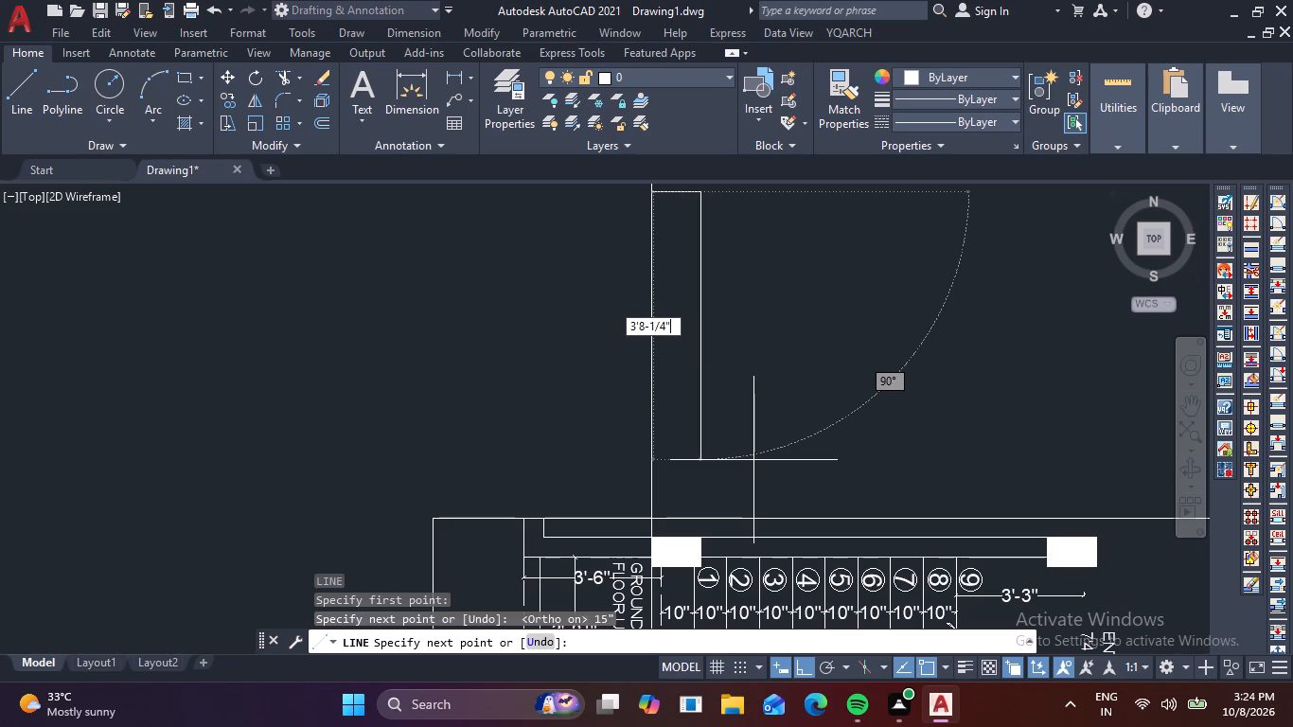
key(Return)
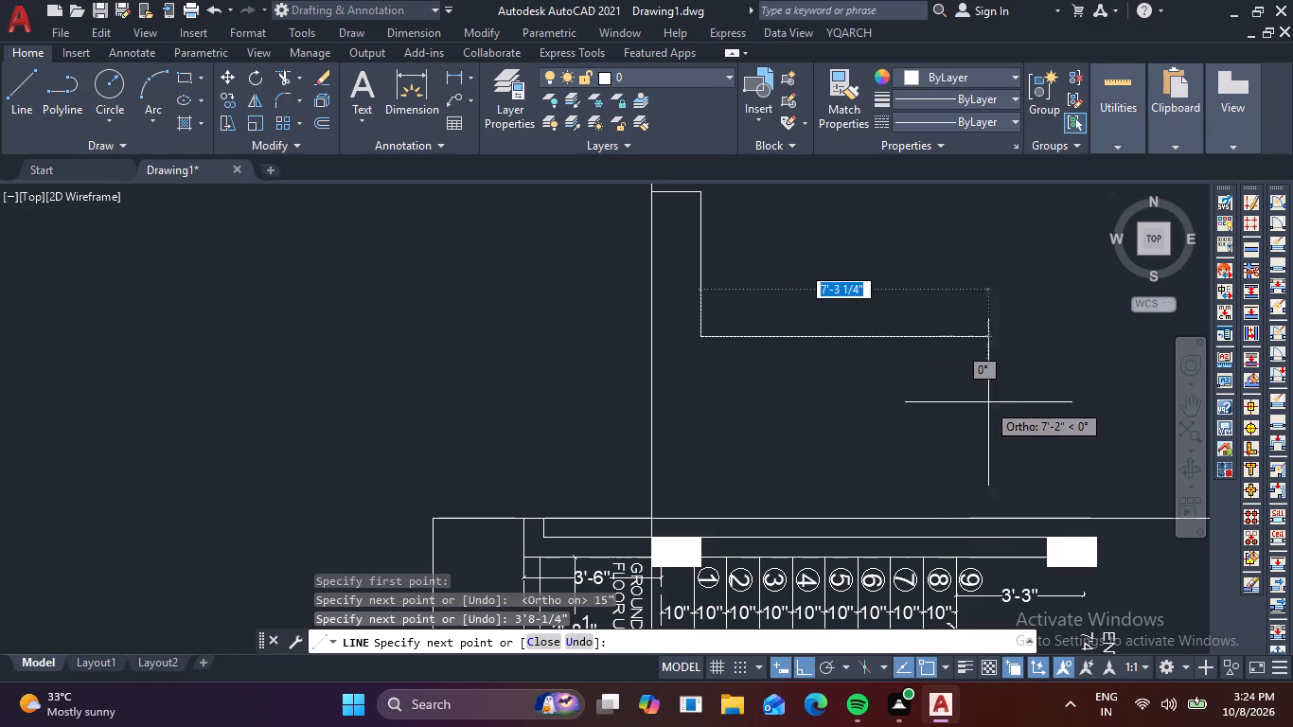
click(1107, 349)
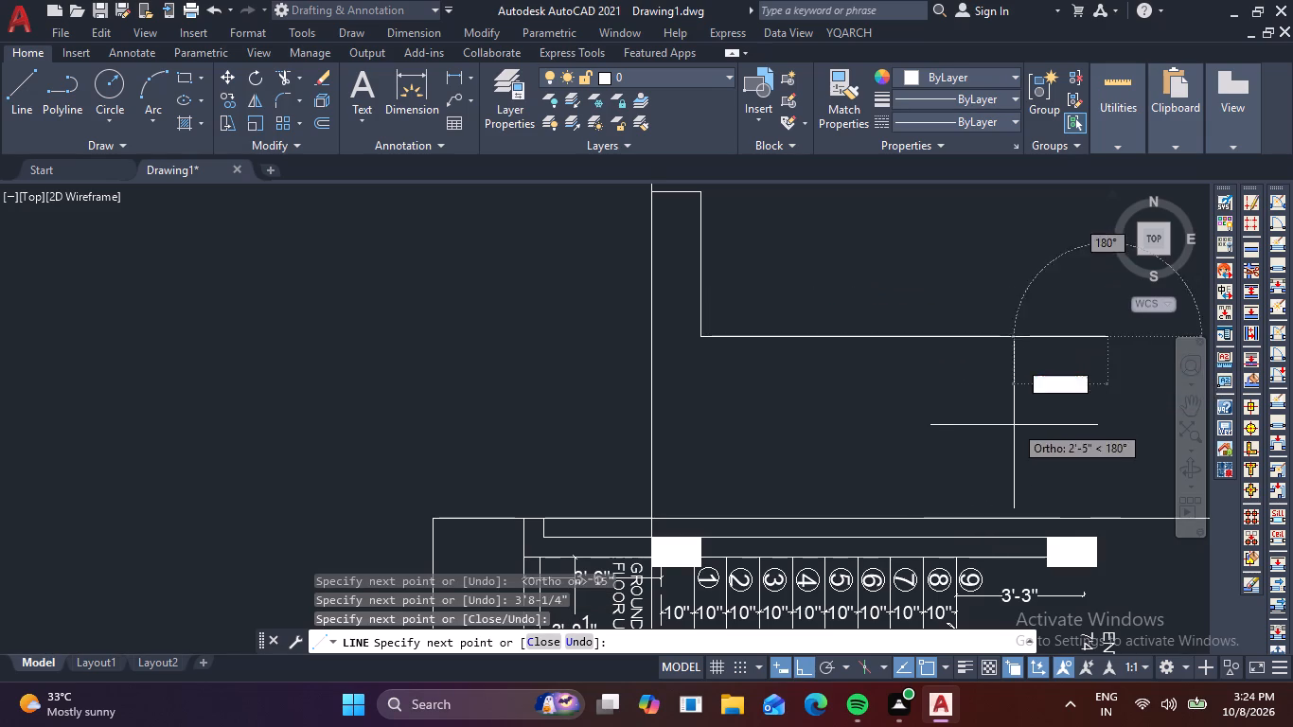
key(Escape)
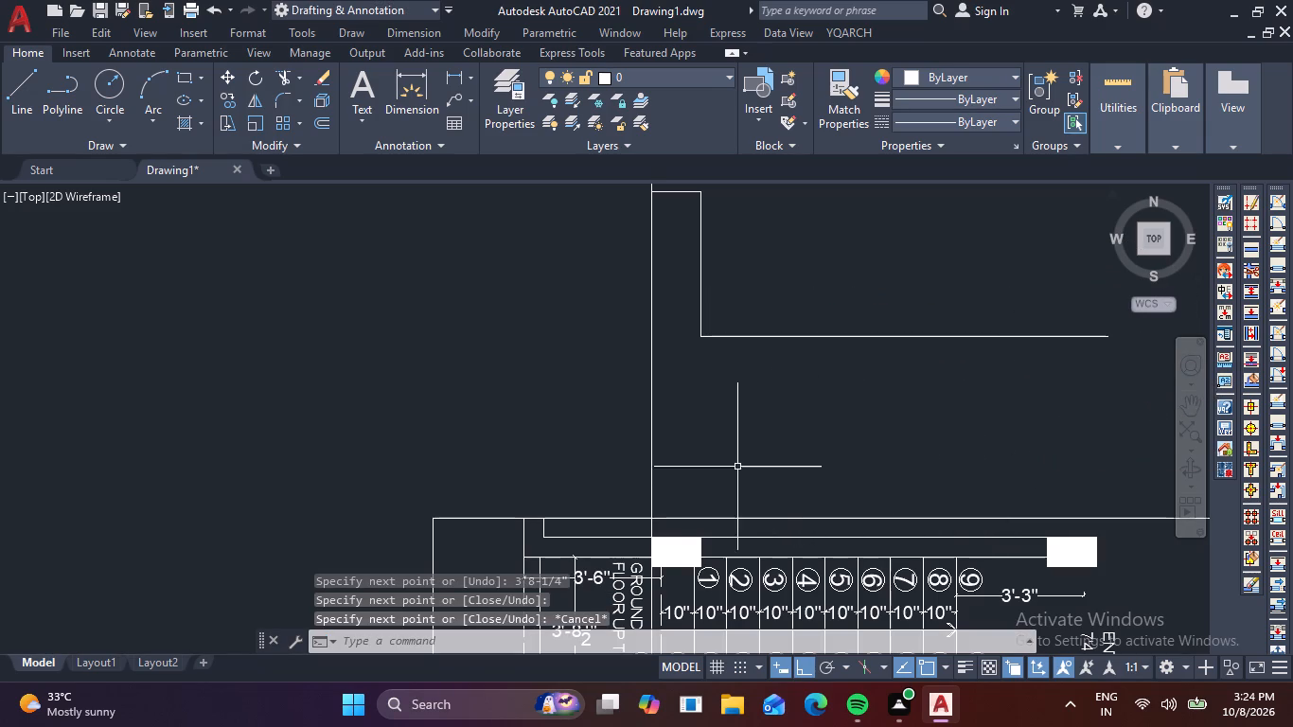
From the outline's lower corner, draw line segments 1" and 3'8-1/4" downward, plus a horizontal one rightward ending just past the line above.
key(l)
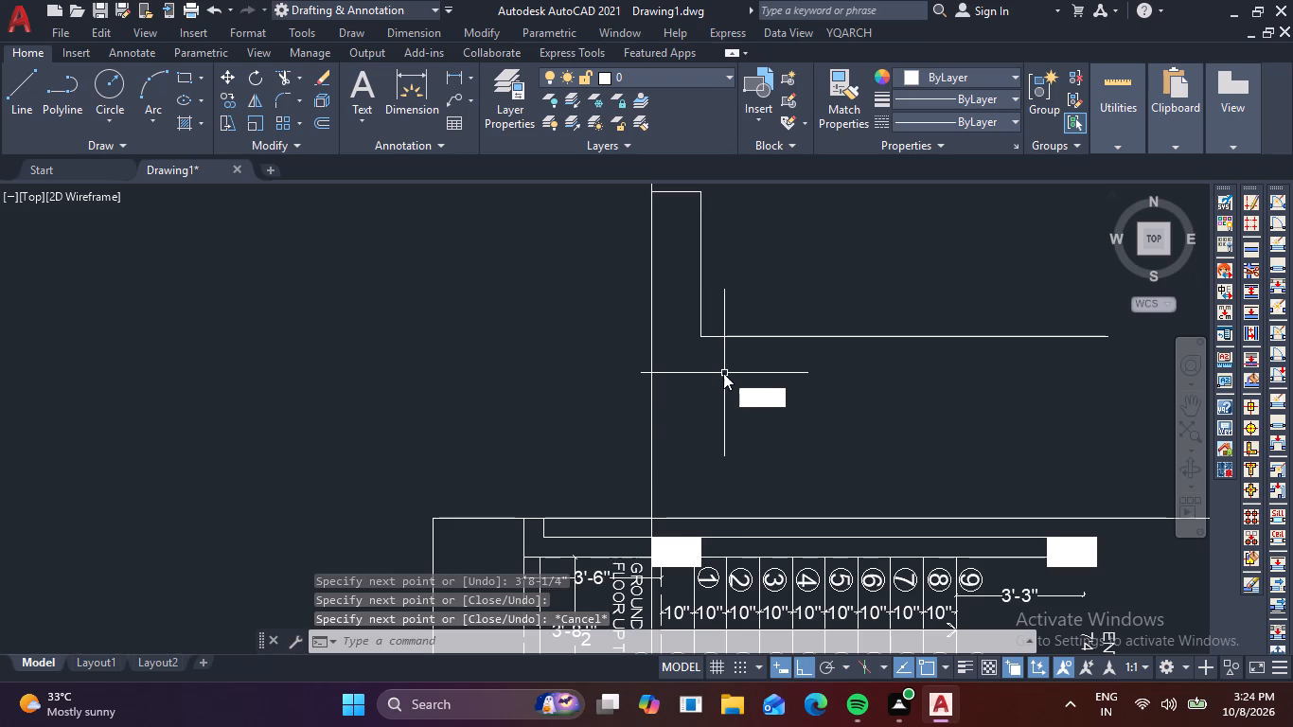
key(space)
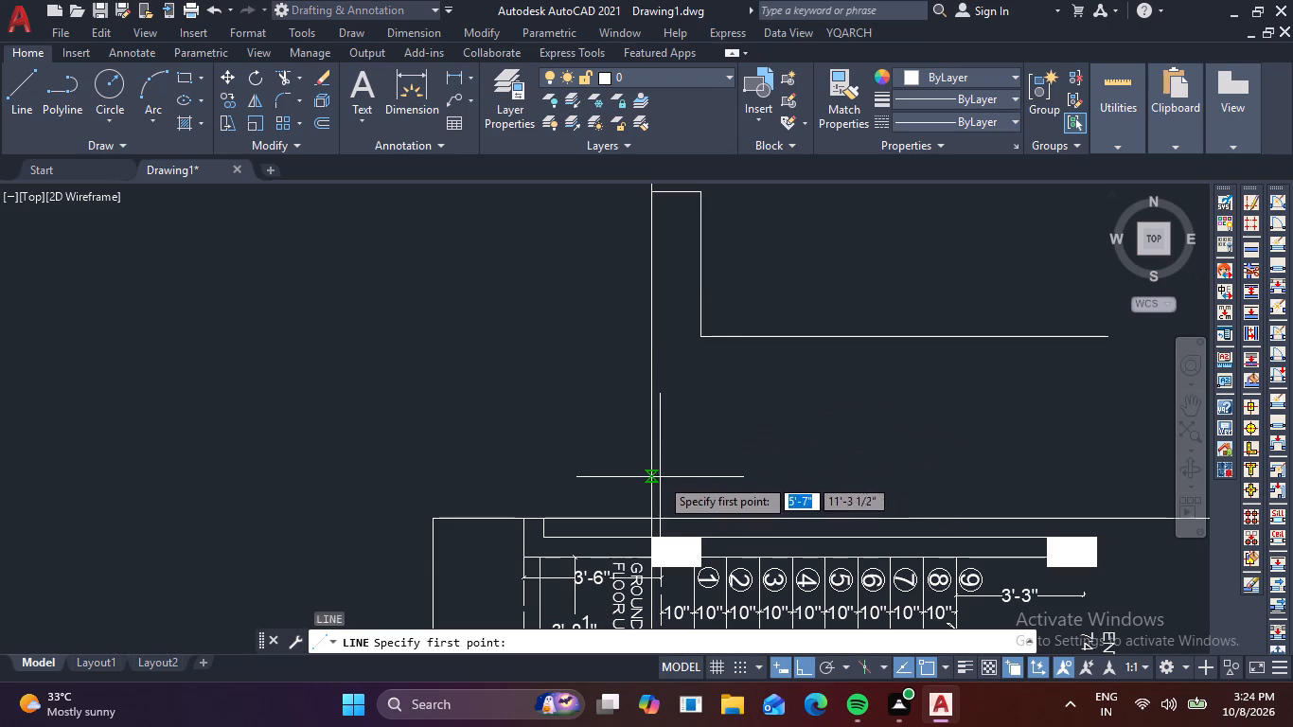
click(697, 337)
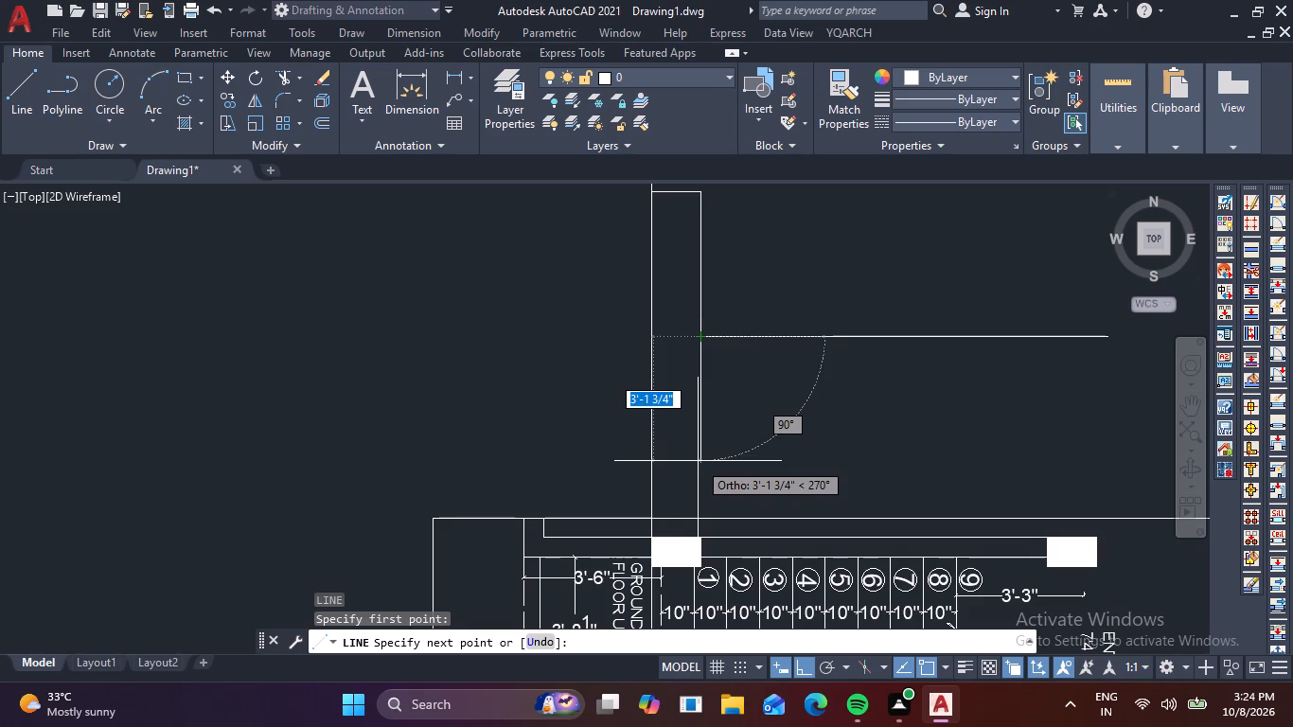
key(1)
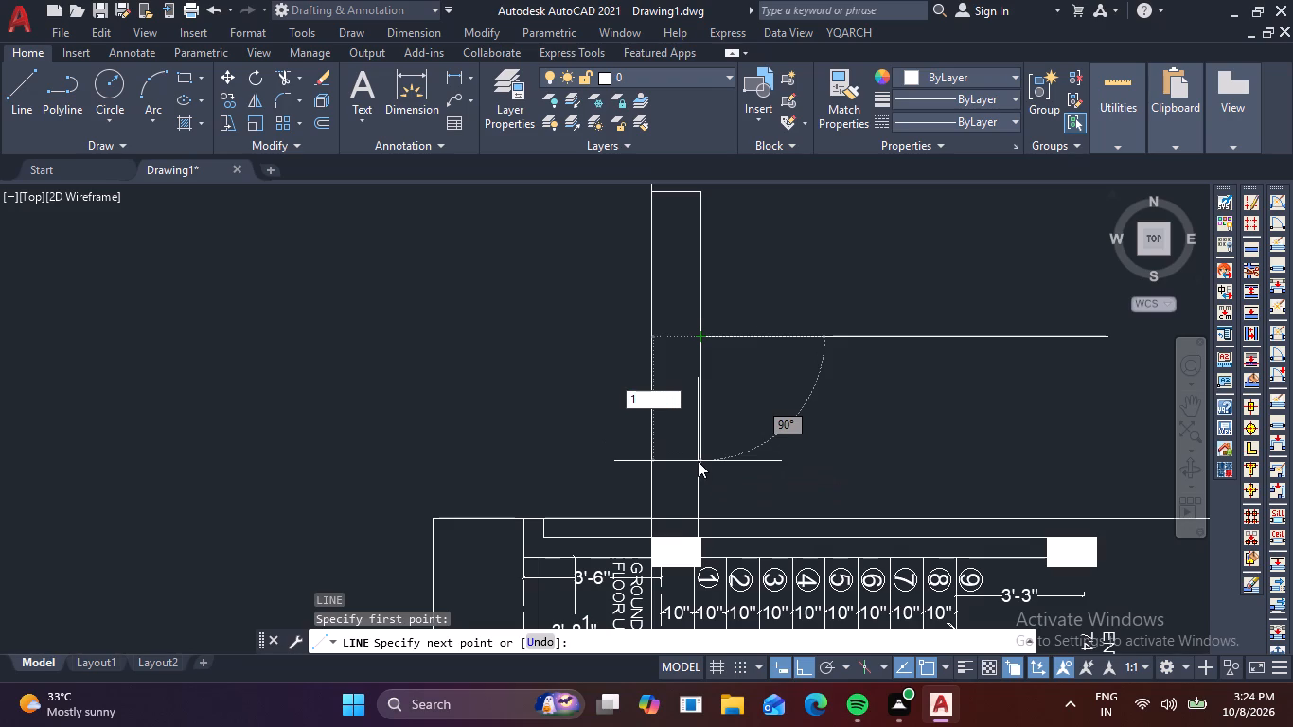
key(Return)
text(3')
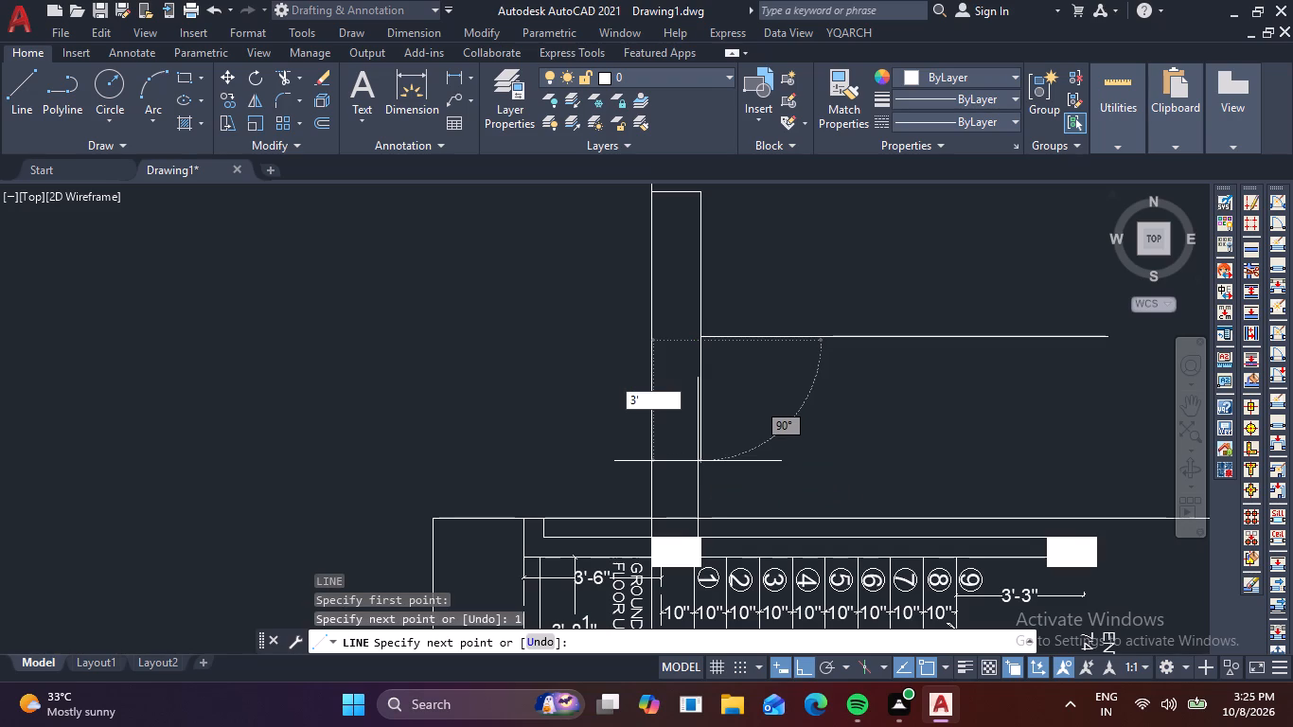
key(8)
text(-1)
text(/4)
key(Return)
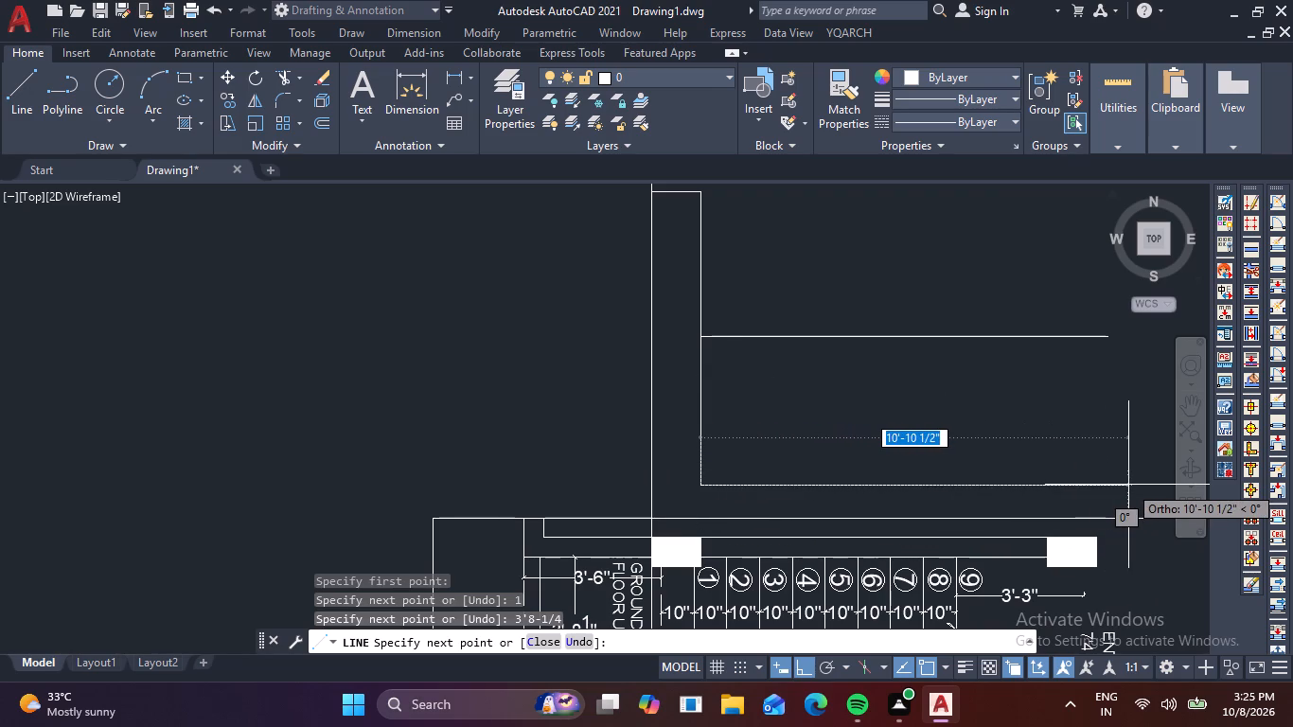
scroll(1128, 483, down, 1)
middle_drag(1128, 483, 971, 501)
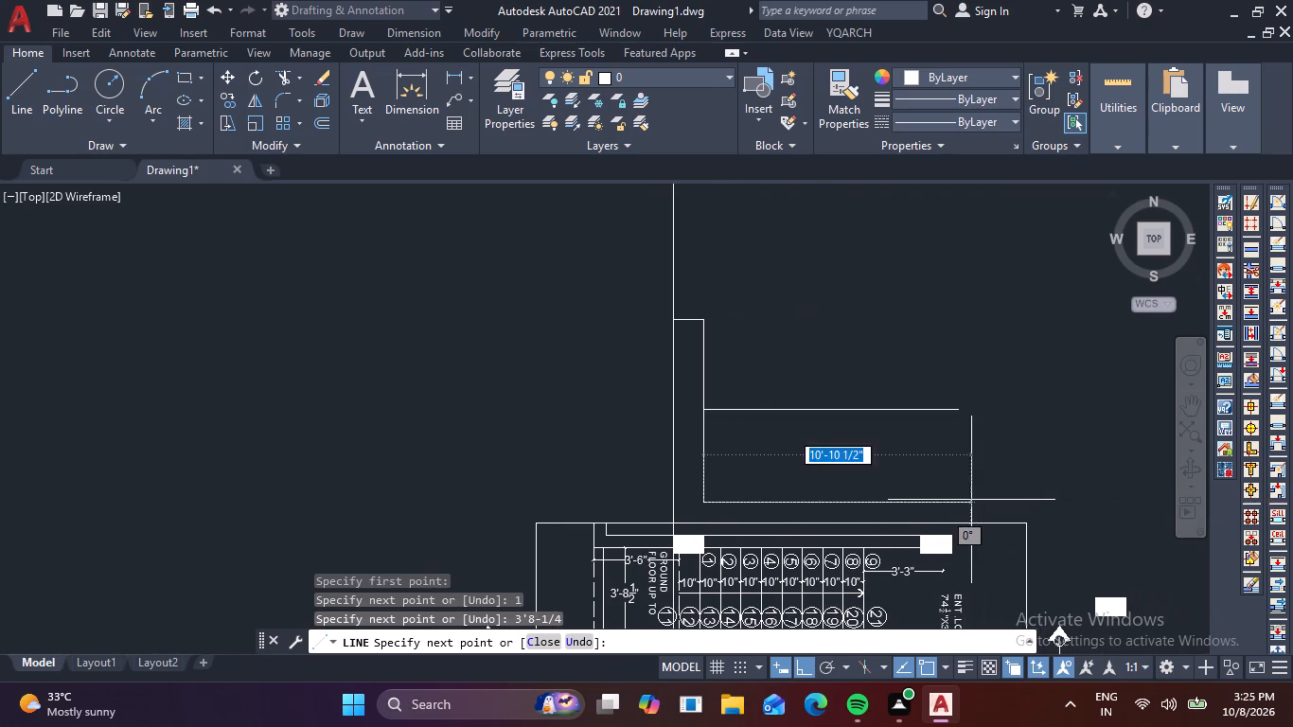
click(977, 497)
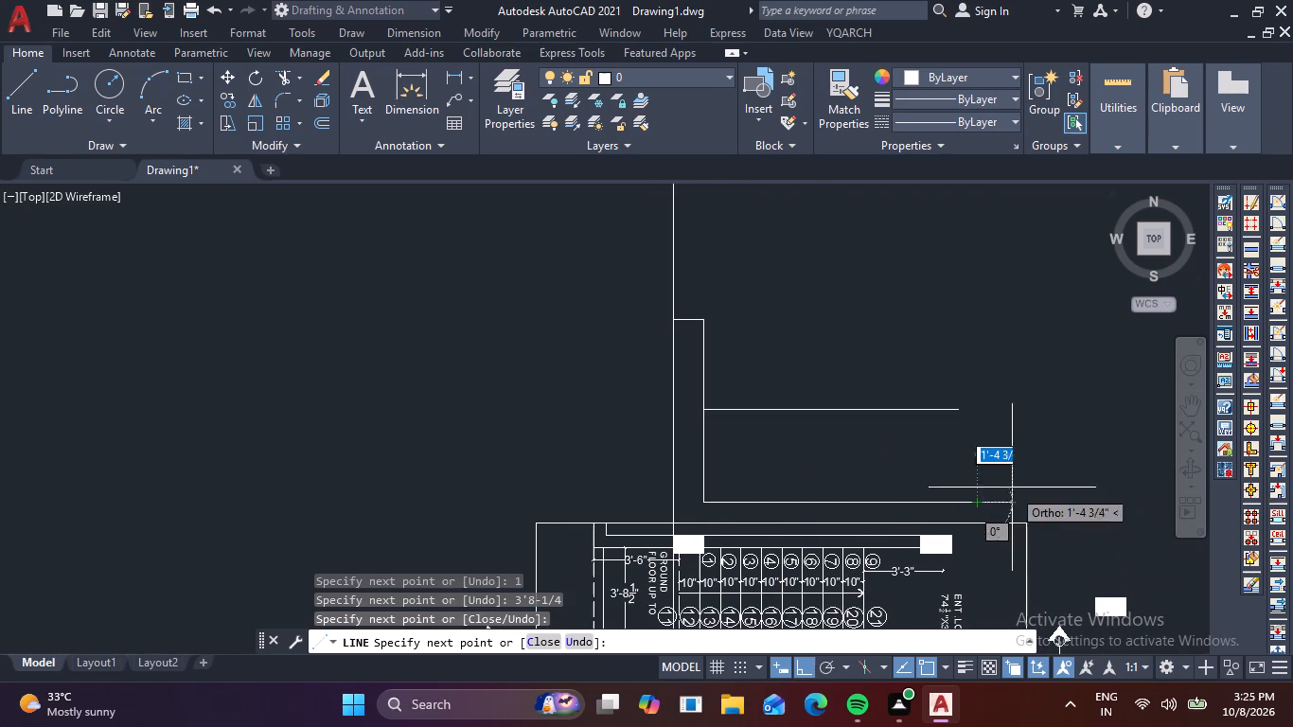
key(Escape)
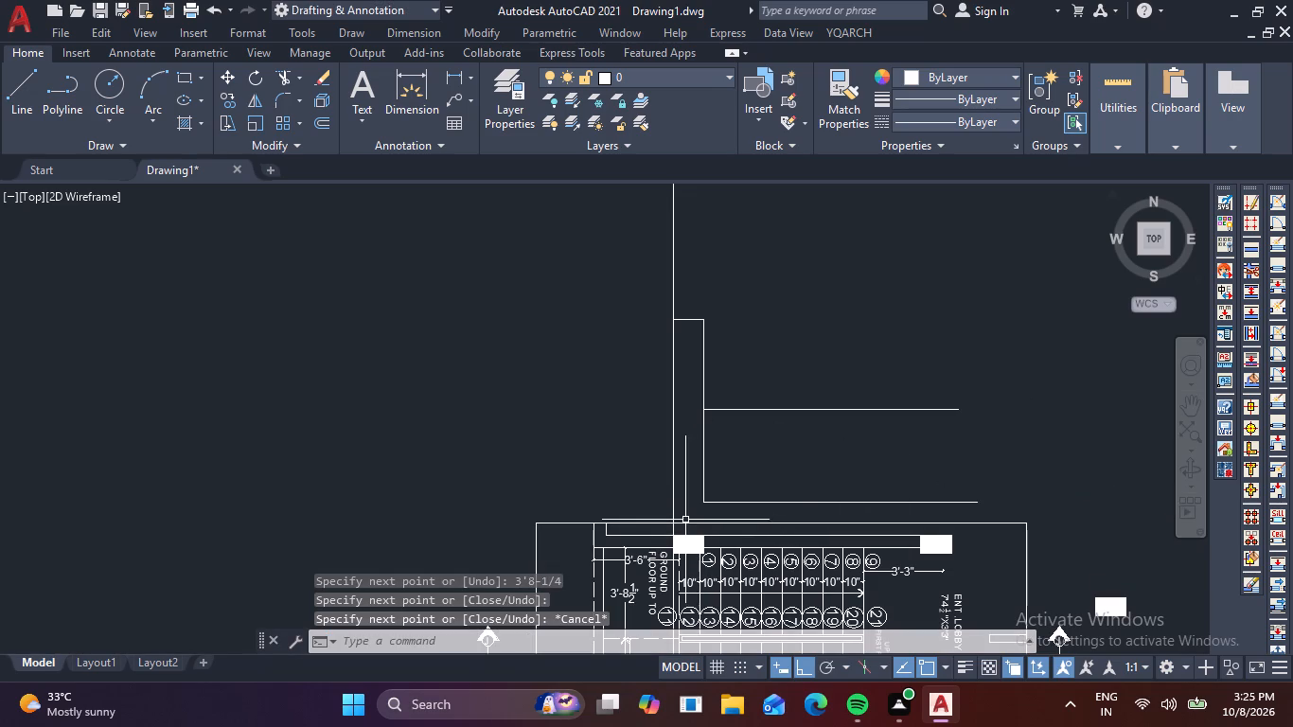
Draw a 1'-3" horizontal line from the new bottom corner back to the vertical construction line.
scroll(724, 465, up, 1)
middle_drag(759, 471, 757, 456)
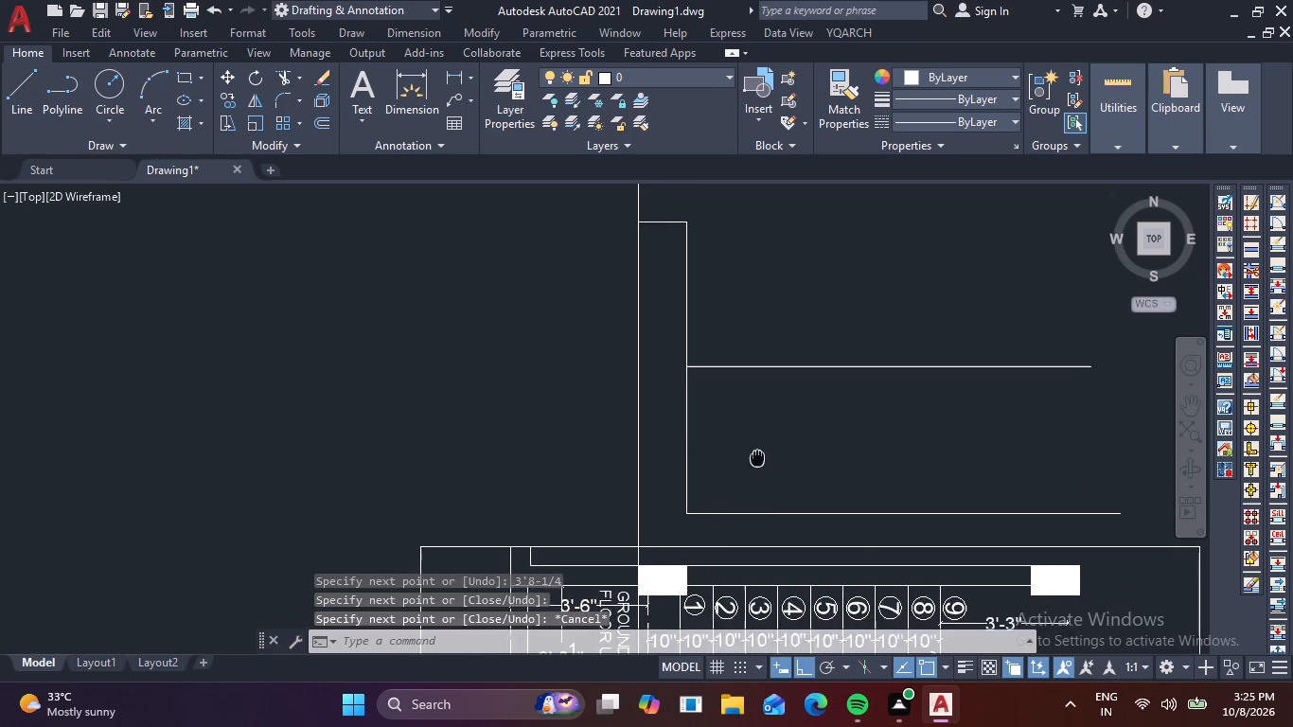
middle_drag(757, 456, 760, 431)
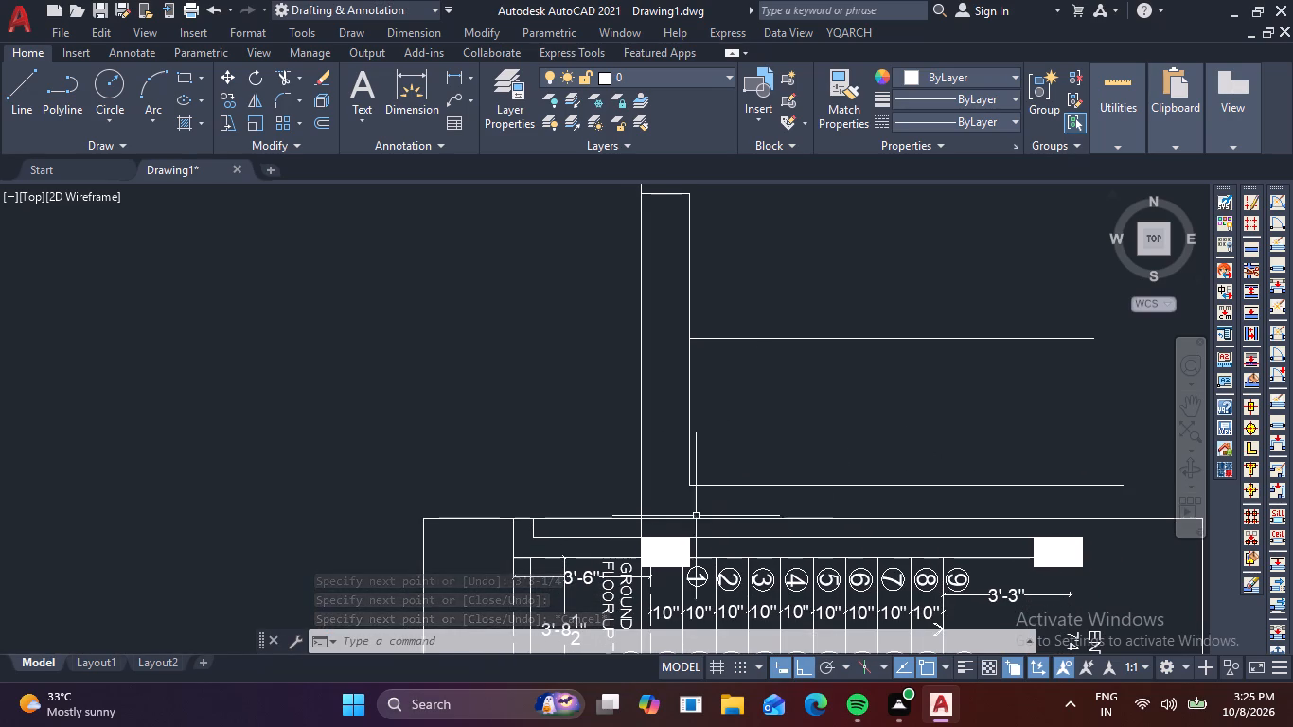
key(l)
key(space)
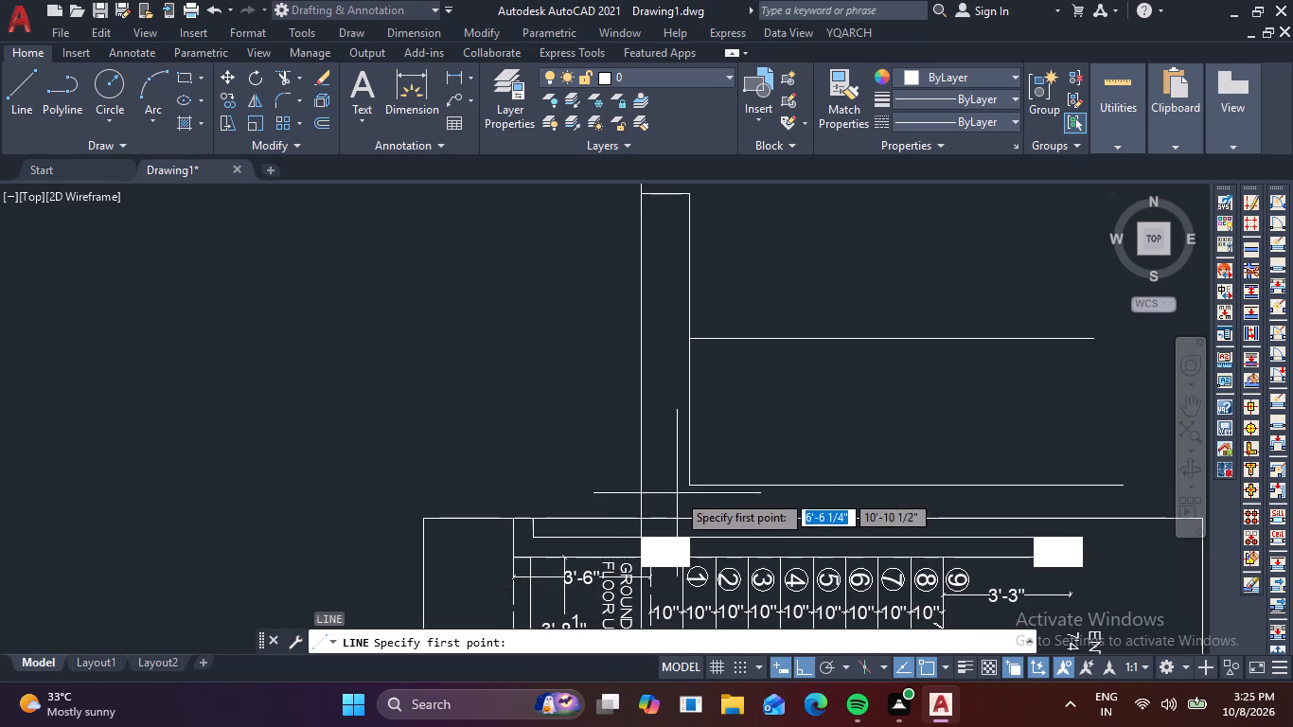
click(685, 483)
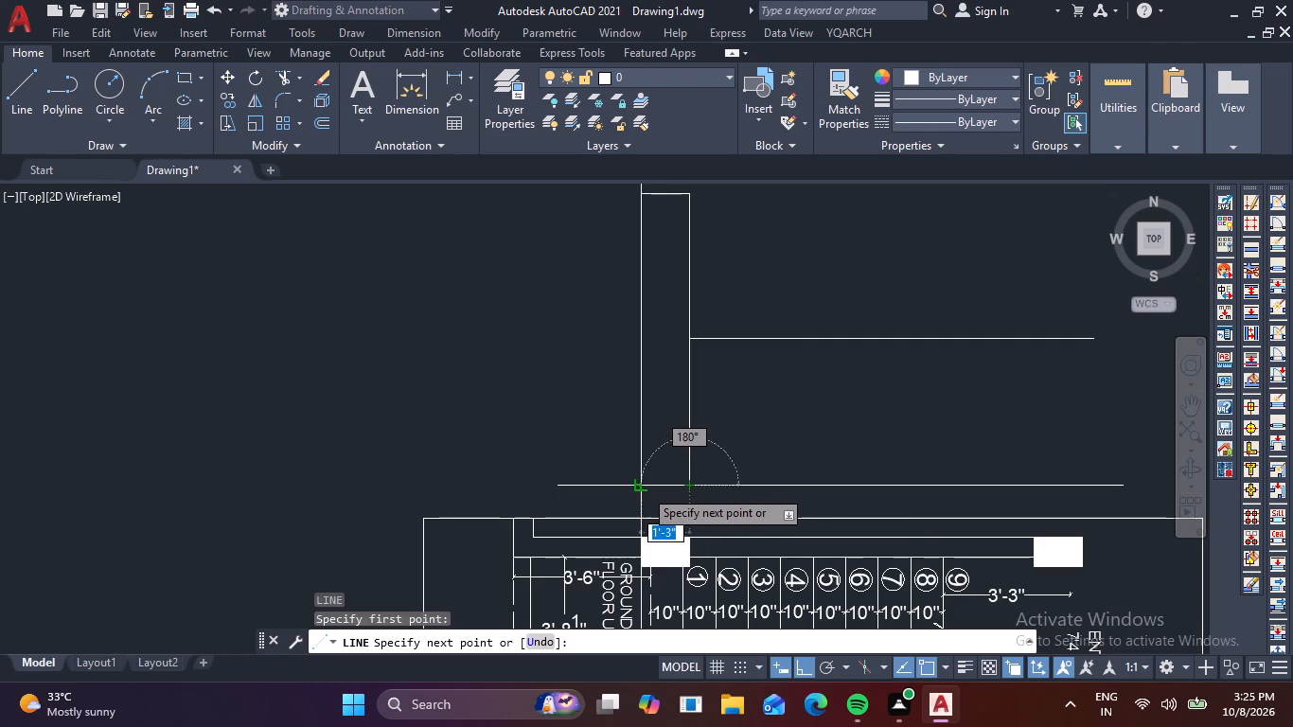
click(644, 488)
key(Escape)
Move the newly drawn outline lines, together with the vertical construction line, straight up, farther from the staircase plan.
drag(736, 509, 727, 492)
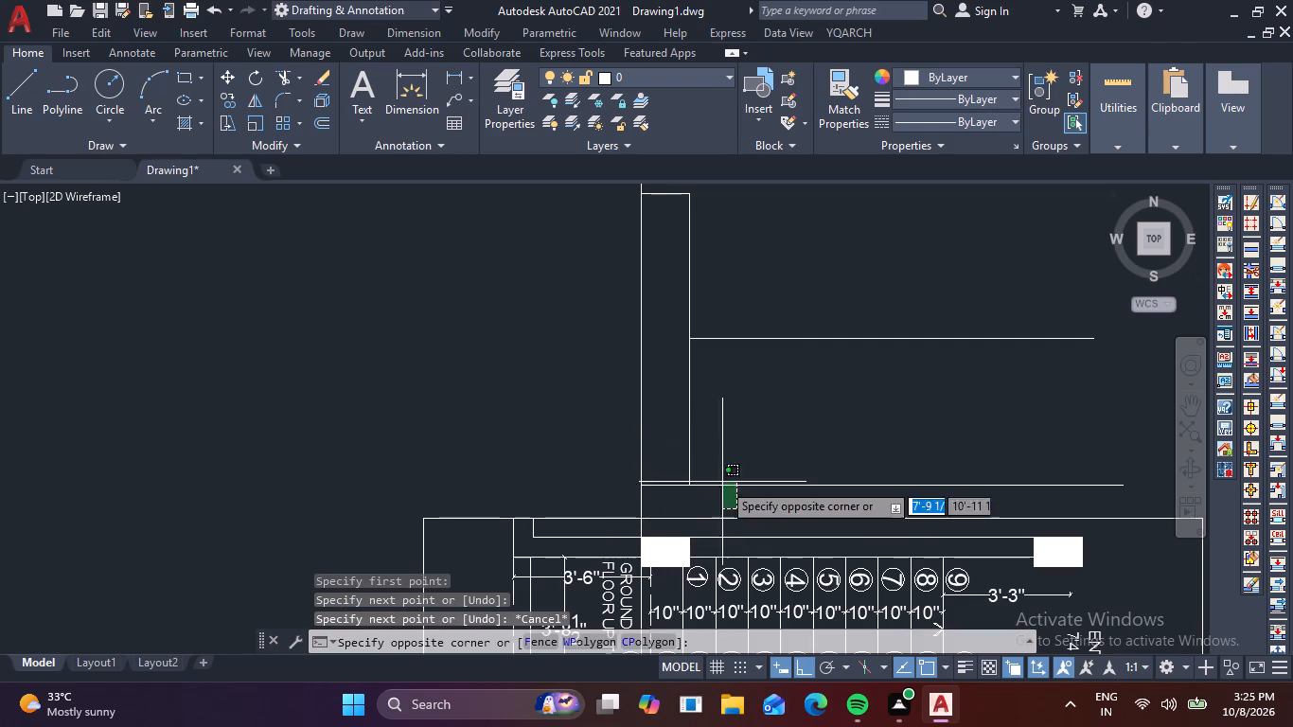
click(582, 390)
click(803, 363)
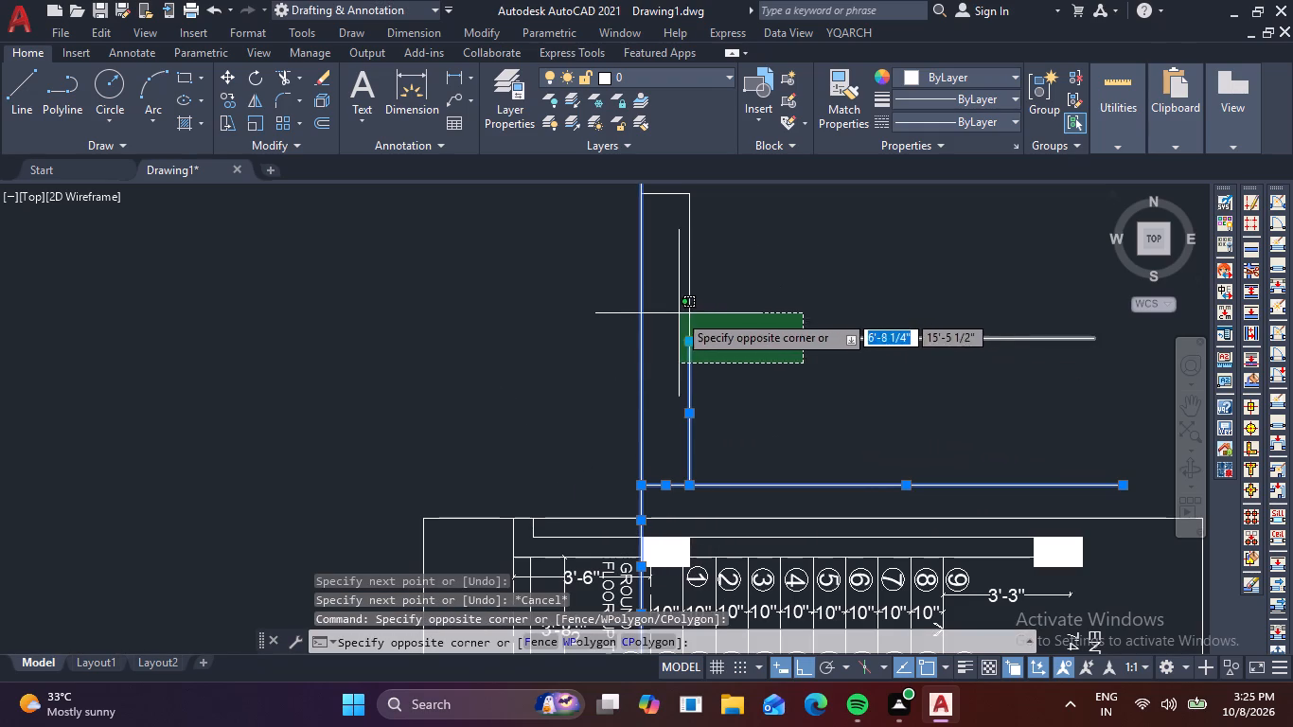
click(669, 312)
drag(666, 217, 678, 307)
middle_drag(678, 307, 684, 328)
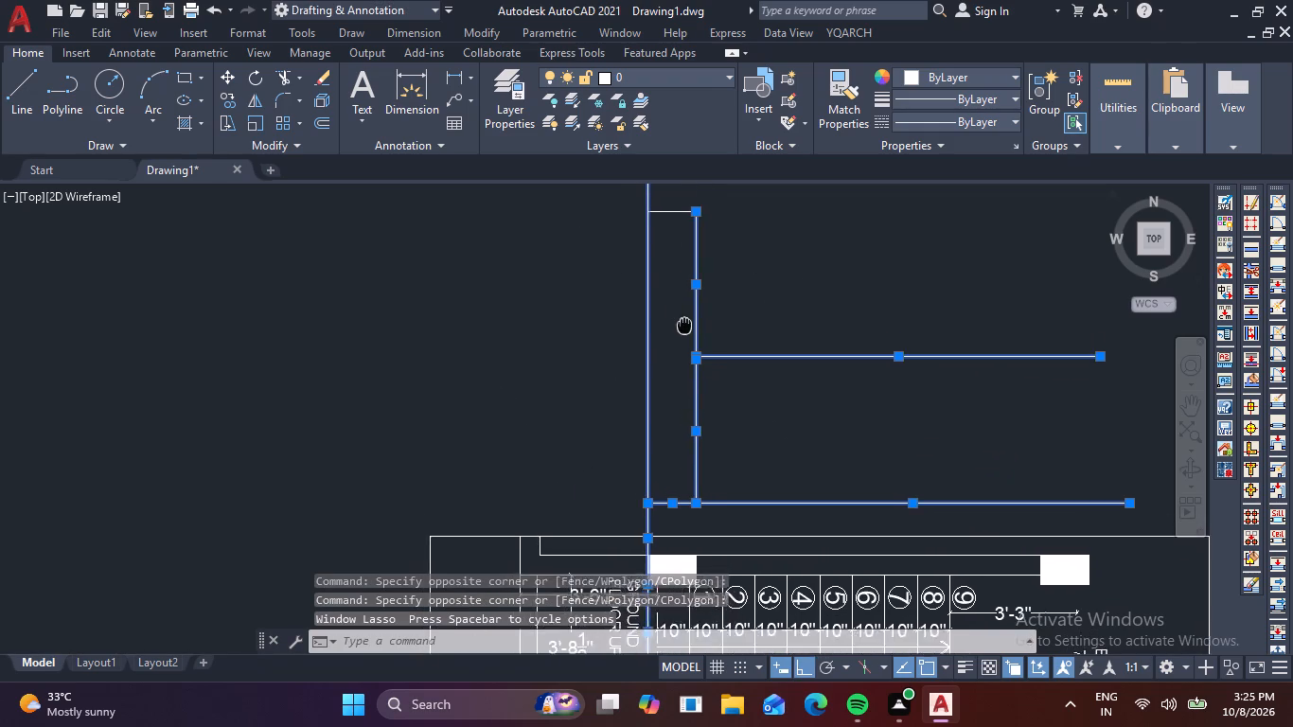
middle_drag(684, 328, 700, 359)
click(689, 301)
click(652, 227)
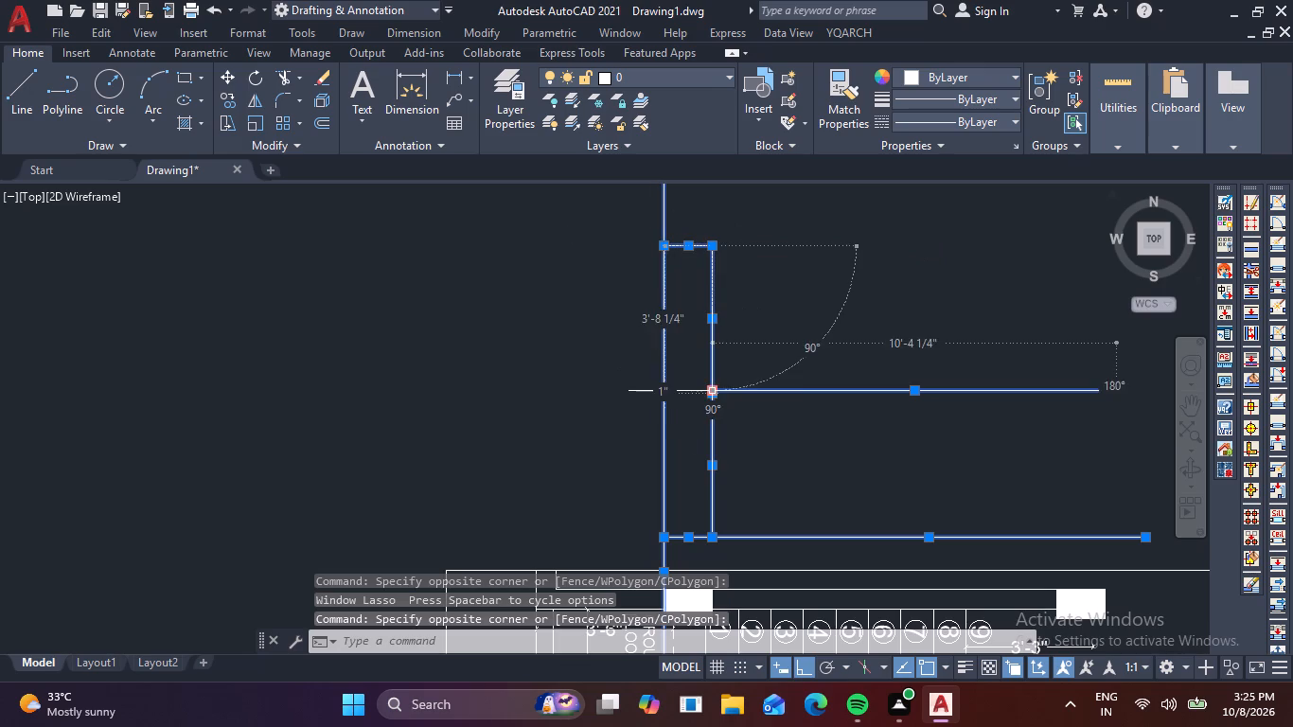
key(m)
key(space)
click(665, 541)
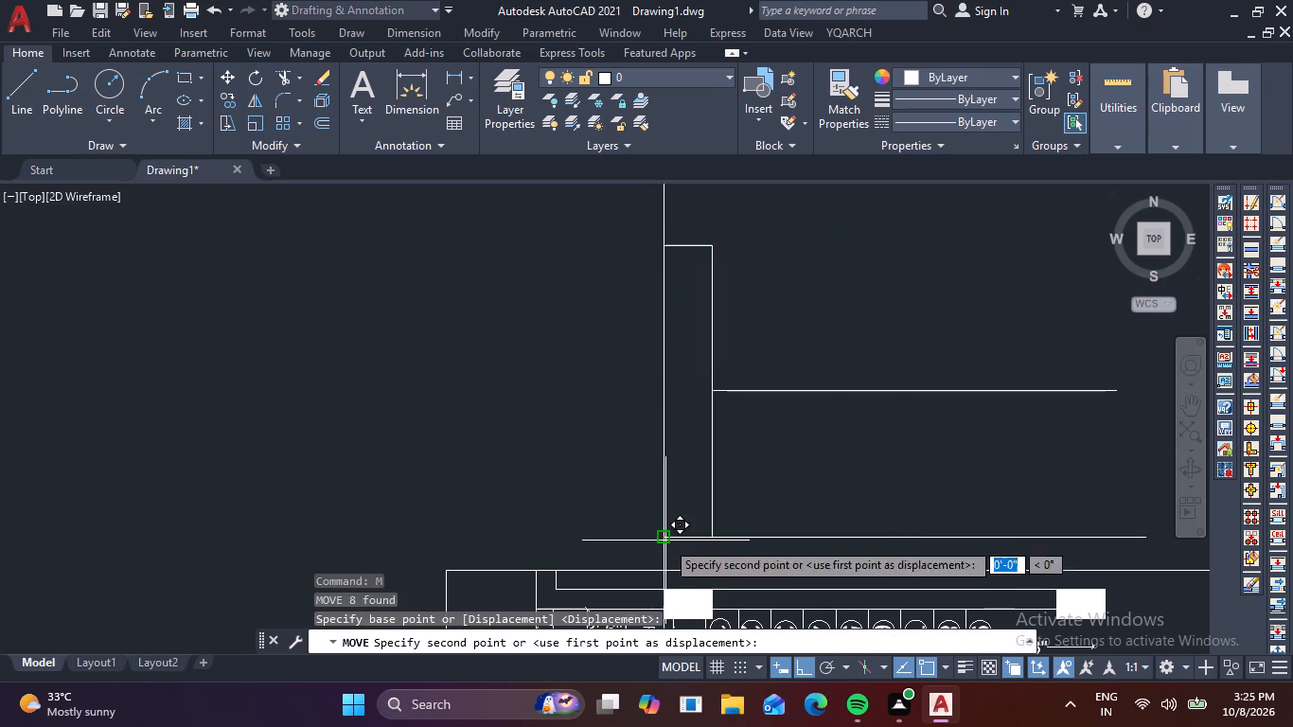
click(682, 321)
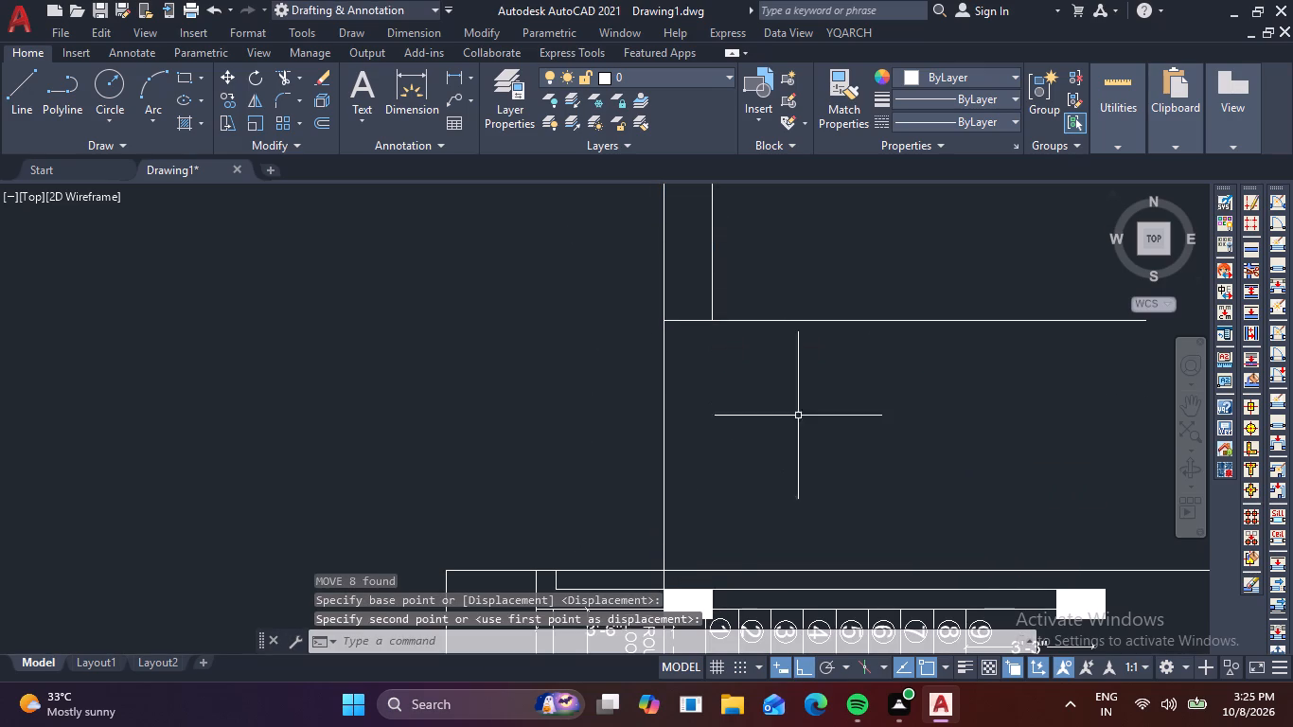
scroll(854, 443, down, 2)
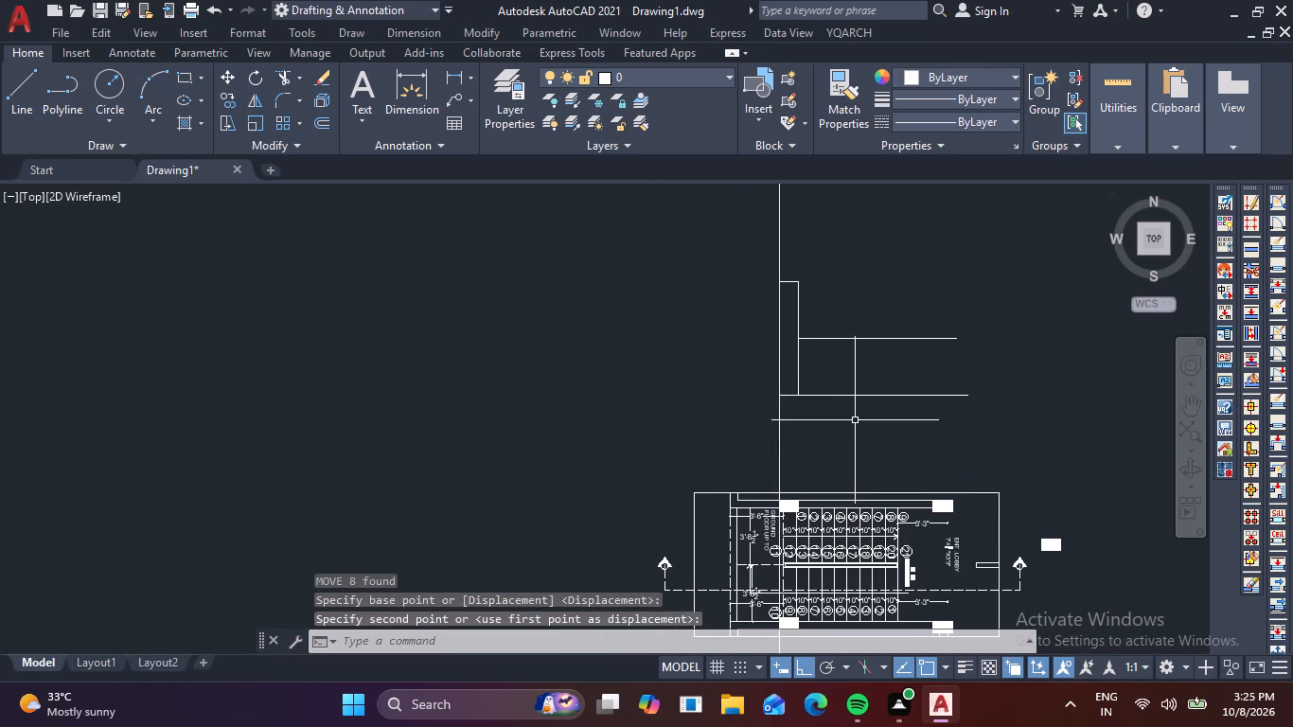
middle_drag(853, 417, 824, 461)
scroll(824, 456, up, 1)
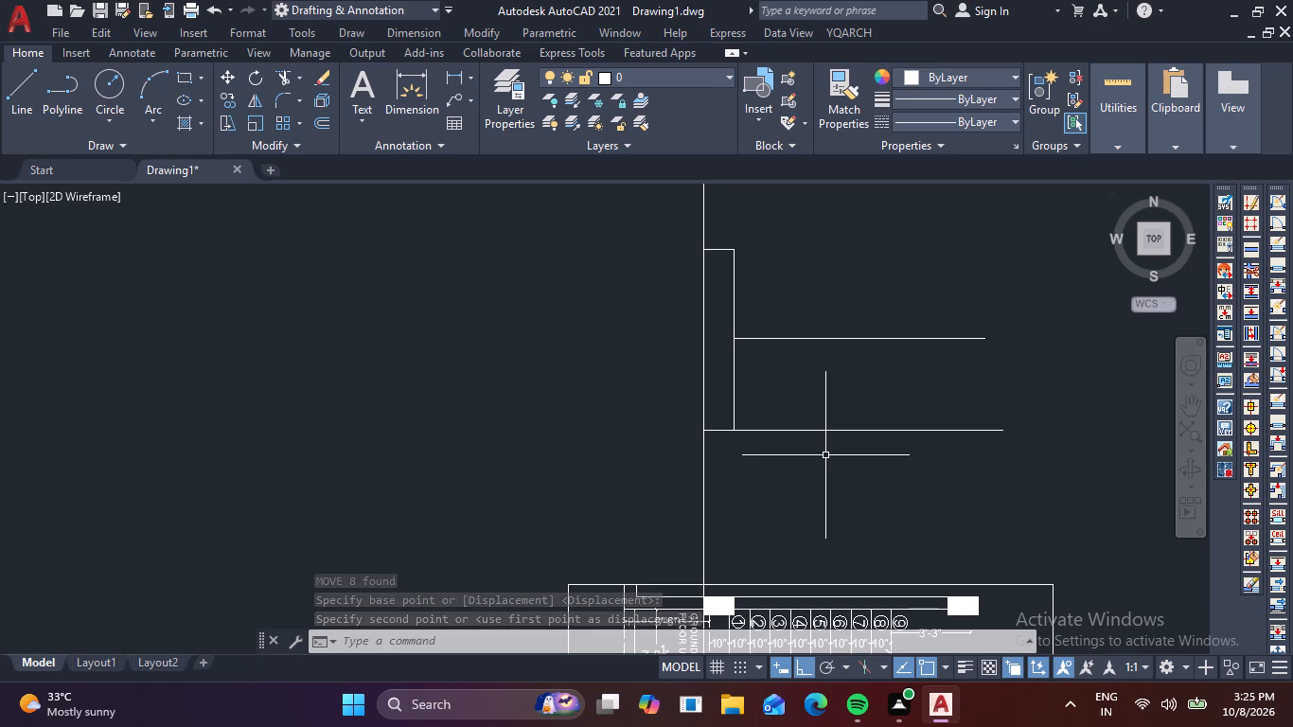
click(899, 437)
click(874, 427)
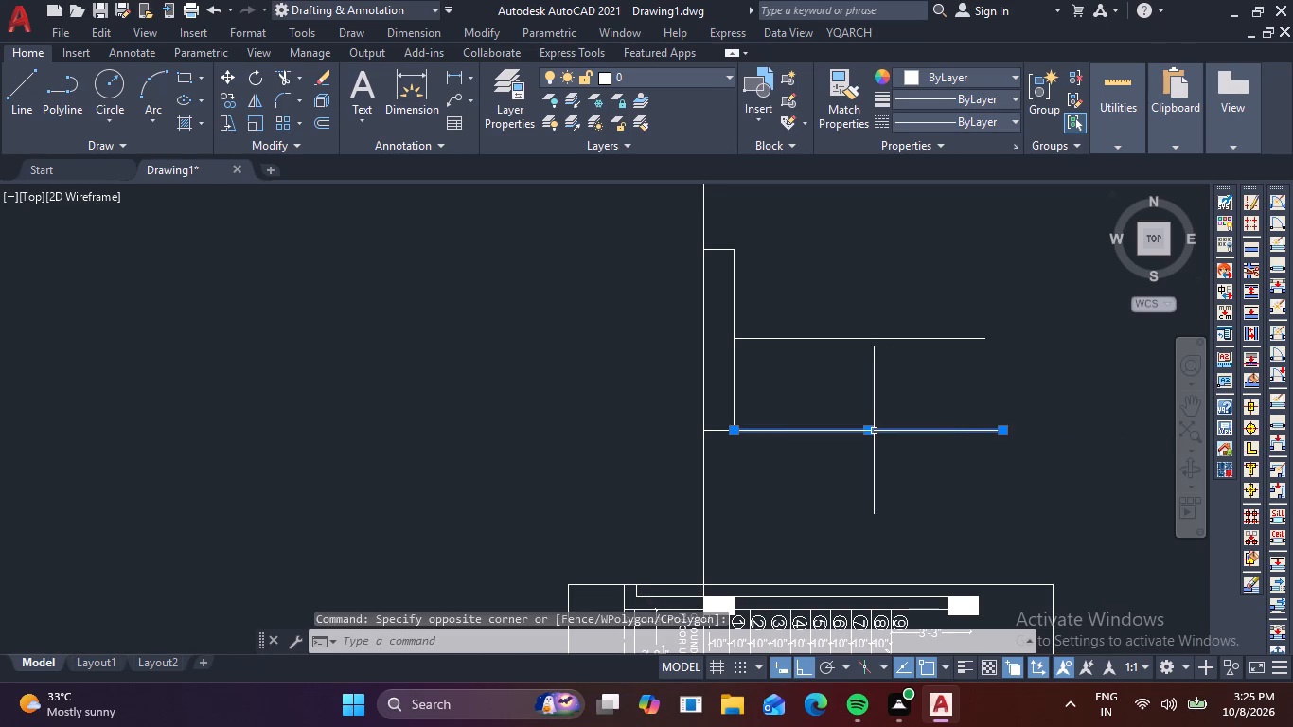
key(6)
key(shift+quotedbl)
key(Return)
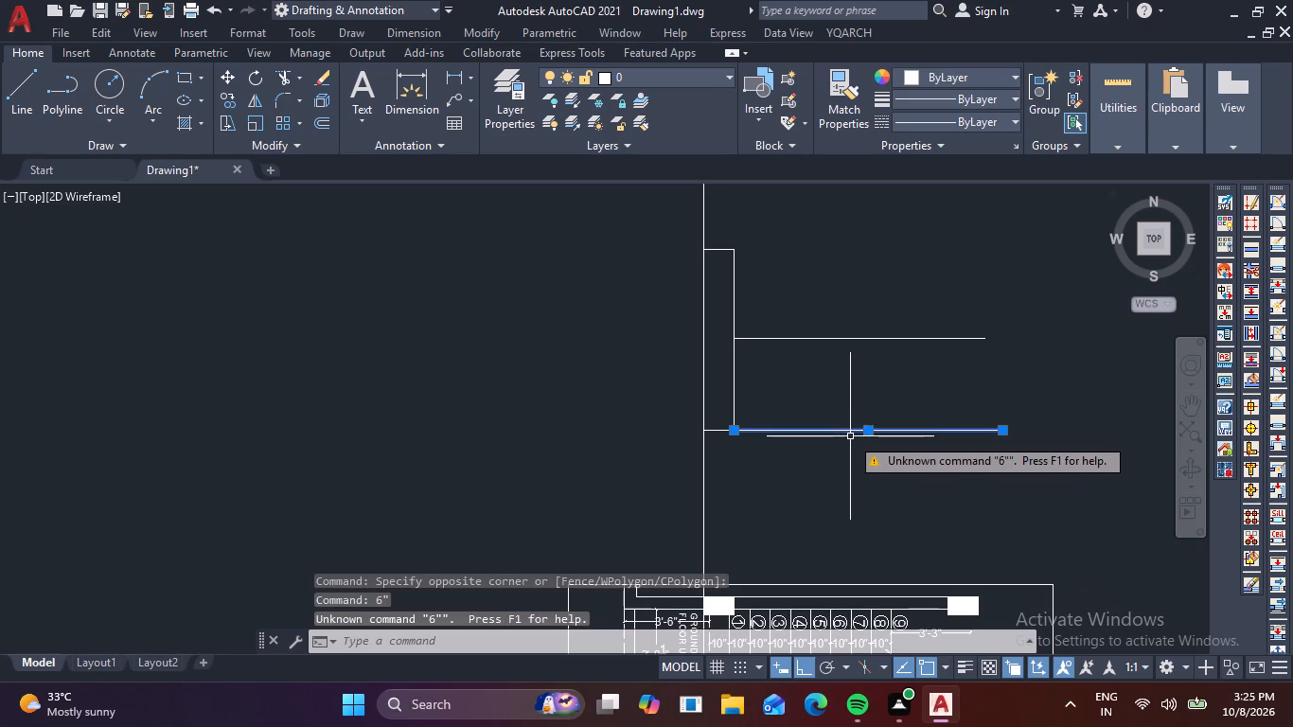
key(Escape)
Offset the outline's long bottom horizontal line and its adjoining 1'-3" segment 6" downward.
key(o)
key(Return)
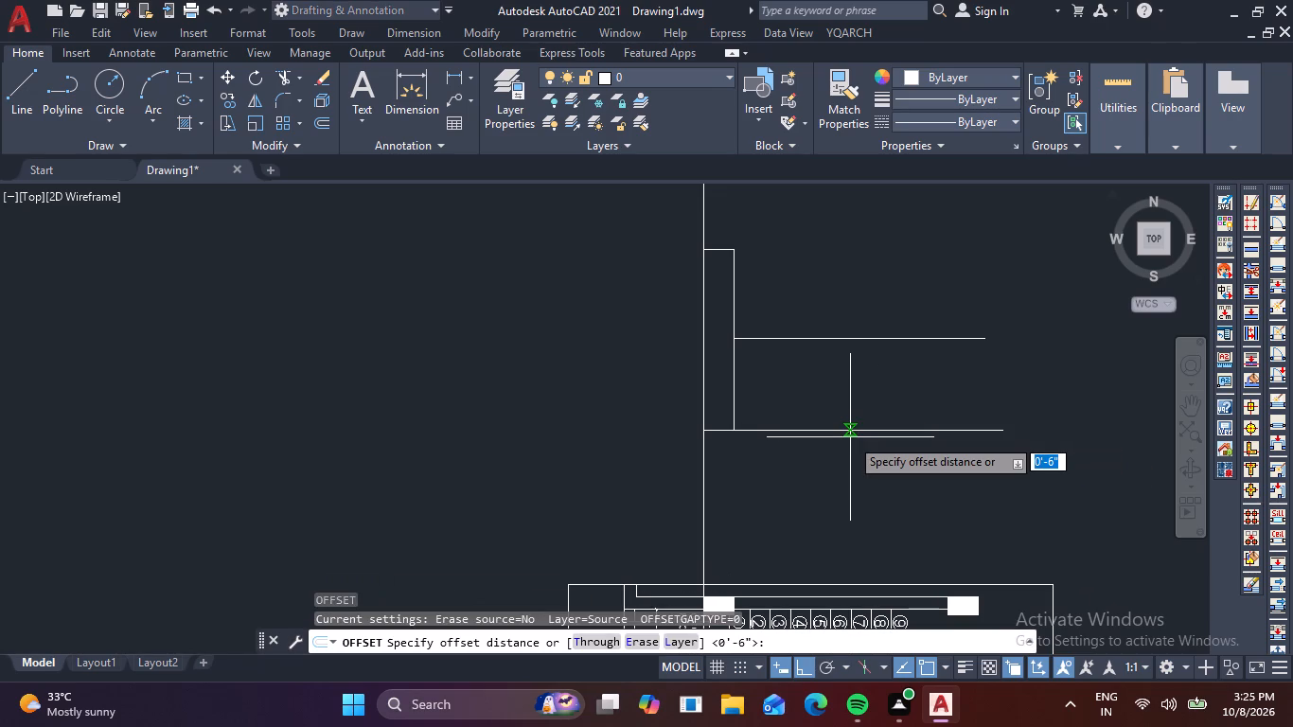
key(6)
key(shift+quotedbl)
key(Return)
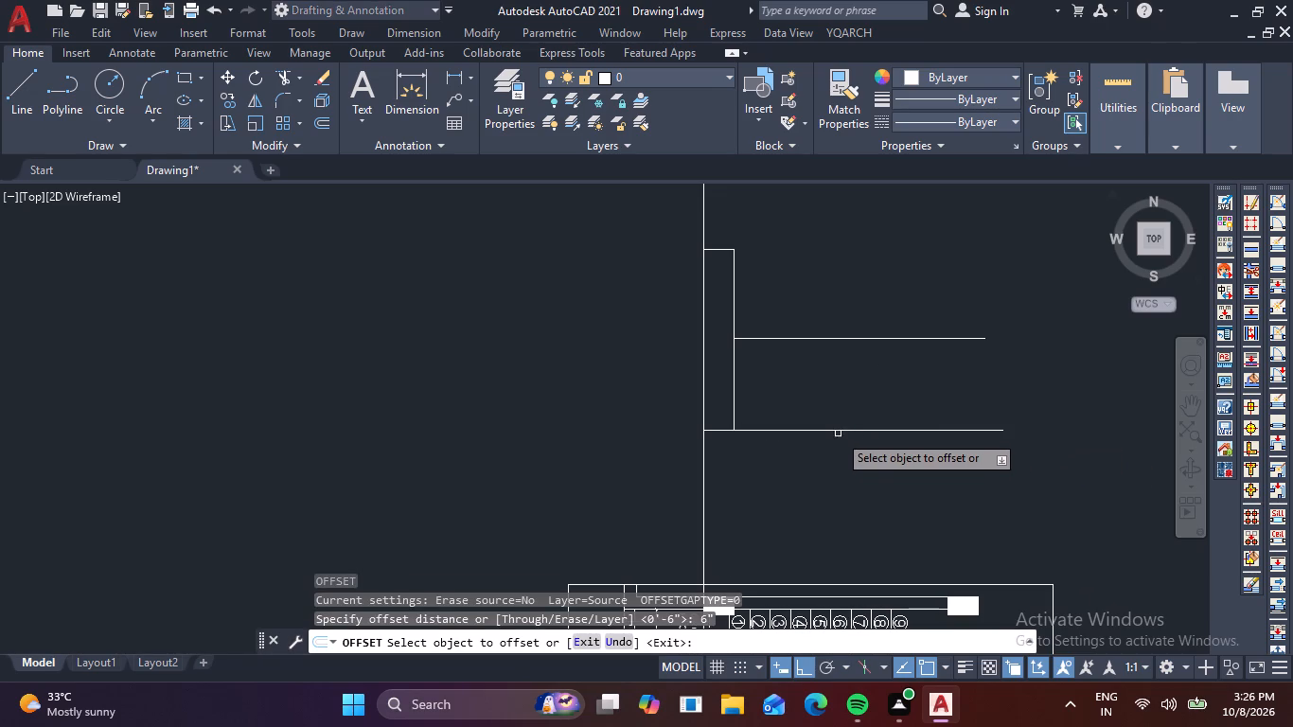
click(838, 432)
click(829, 484)
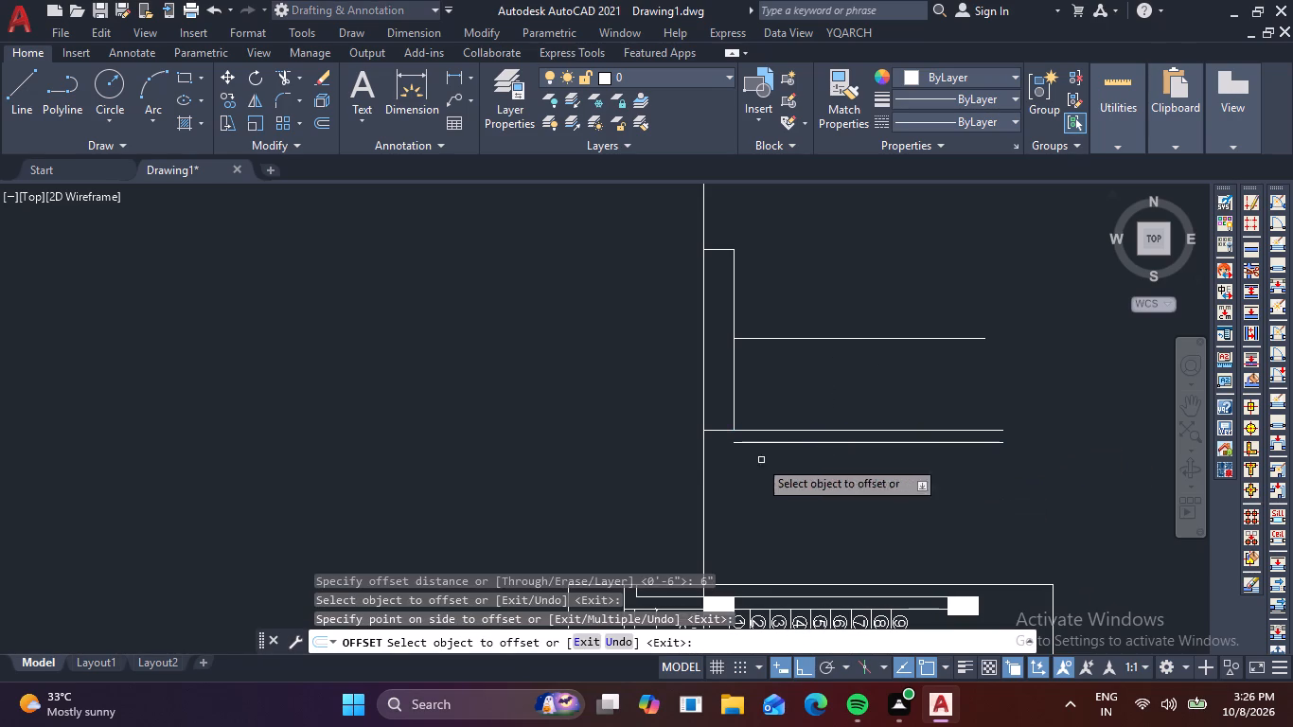
click(715, 430)
click(708, 460)
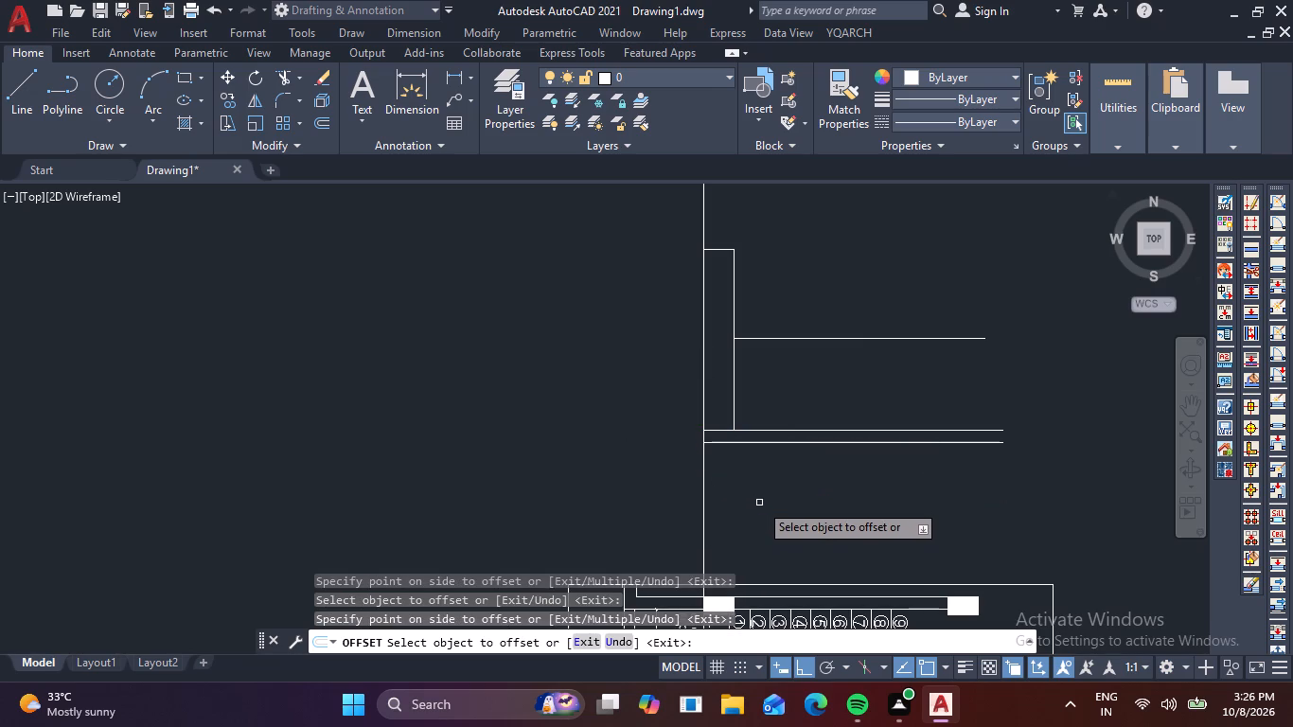
key(Escape)
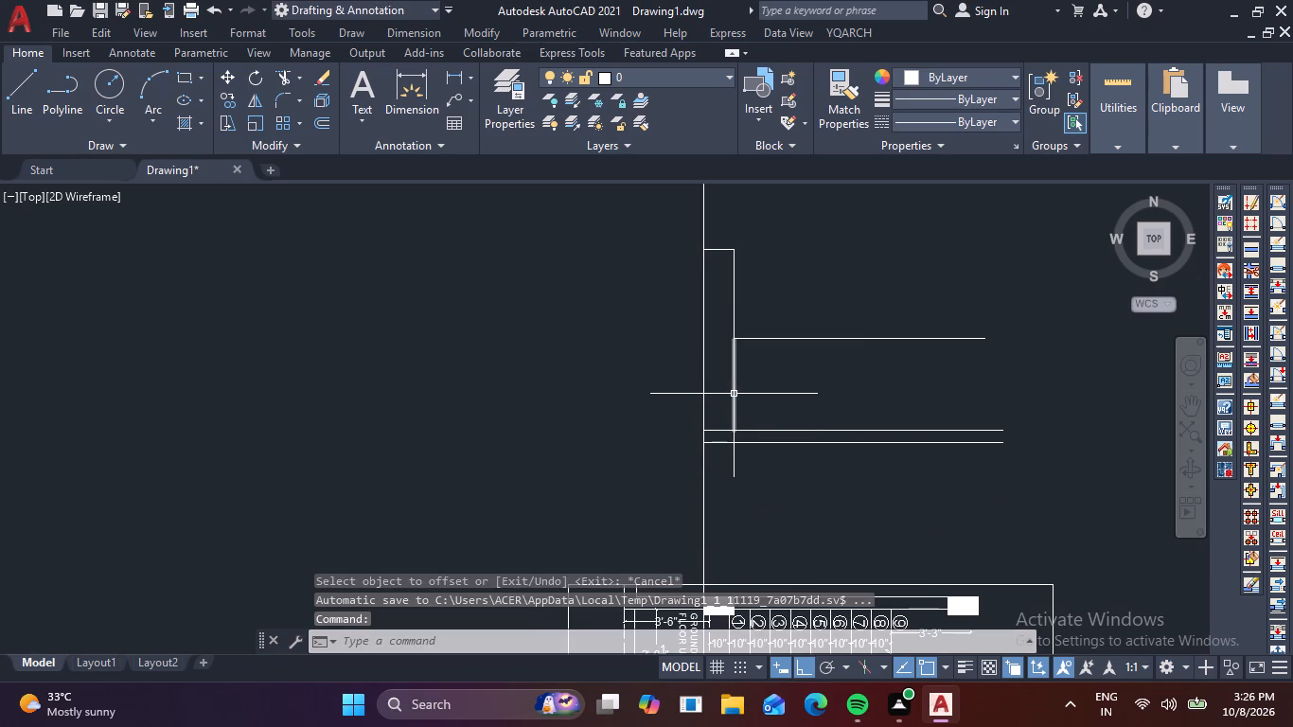
Trim away the vertical line between the outline's middle and bottom horizontal lines.
text(TR)
key(space)
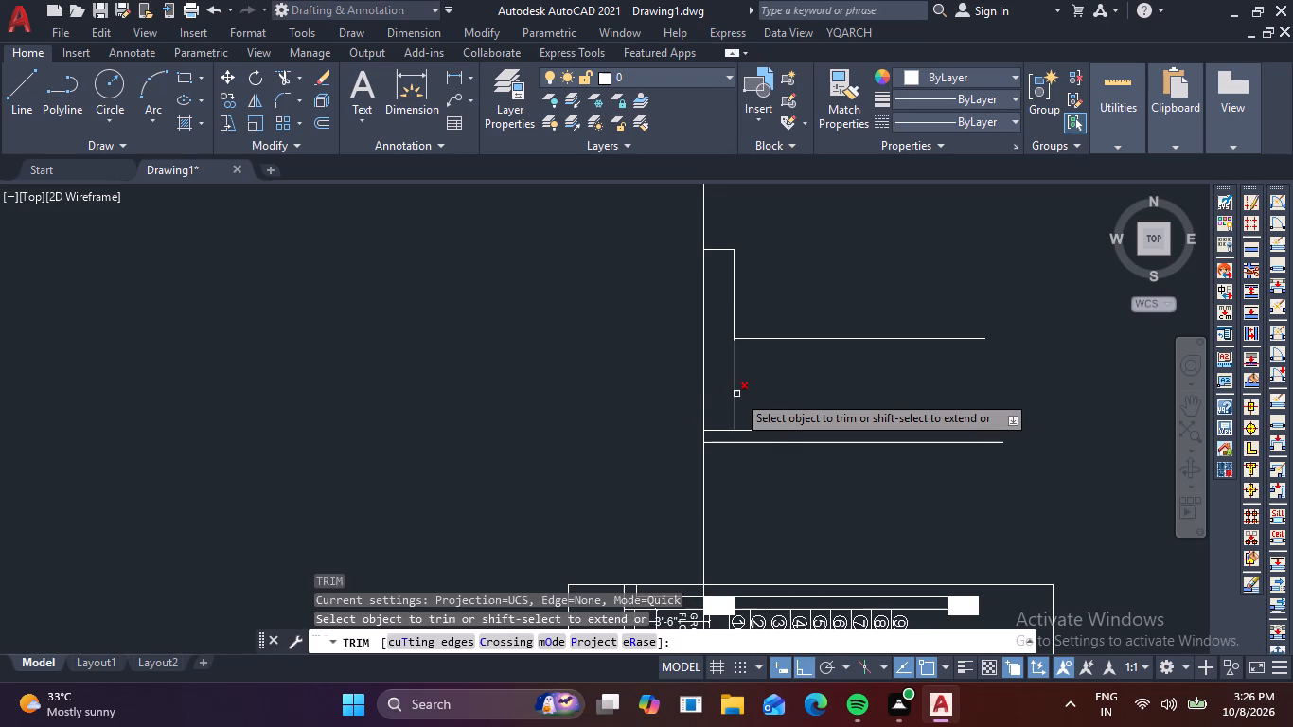
click(736, 394)
key(Escape)
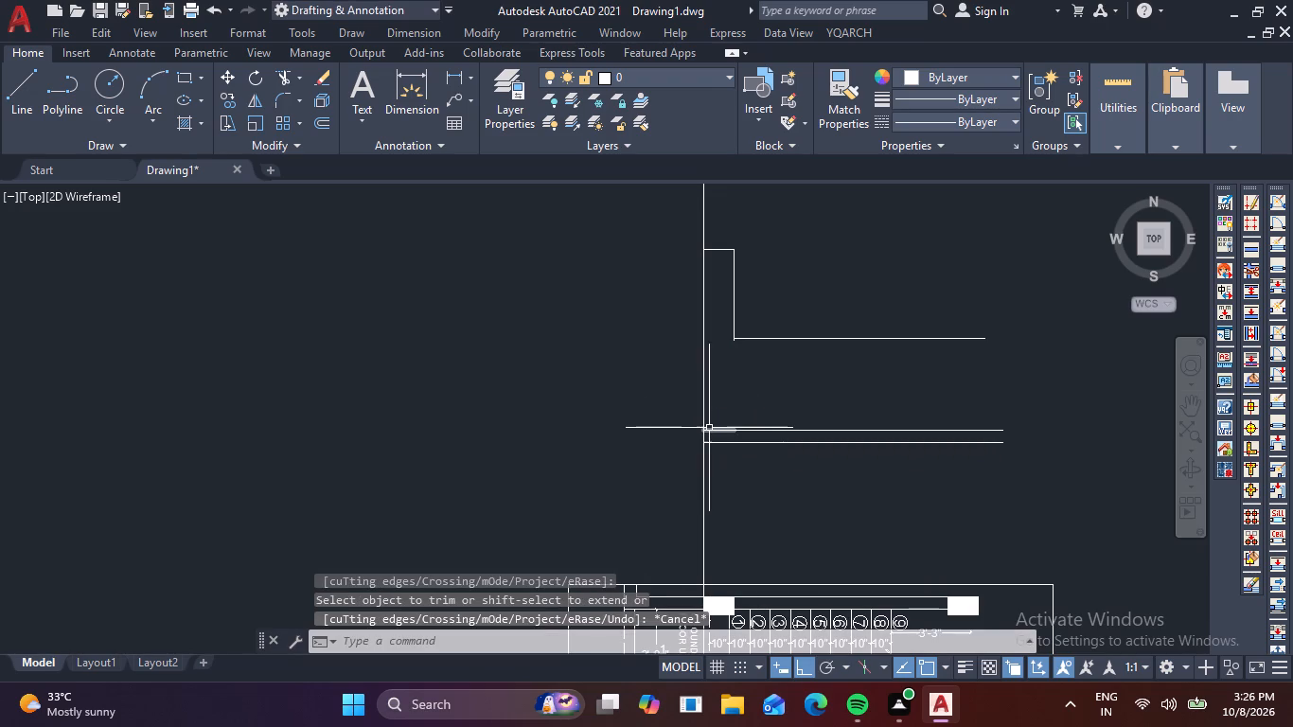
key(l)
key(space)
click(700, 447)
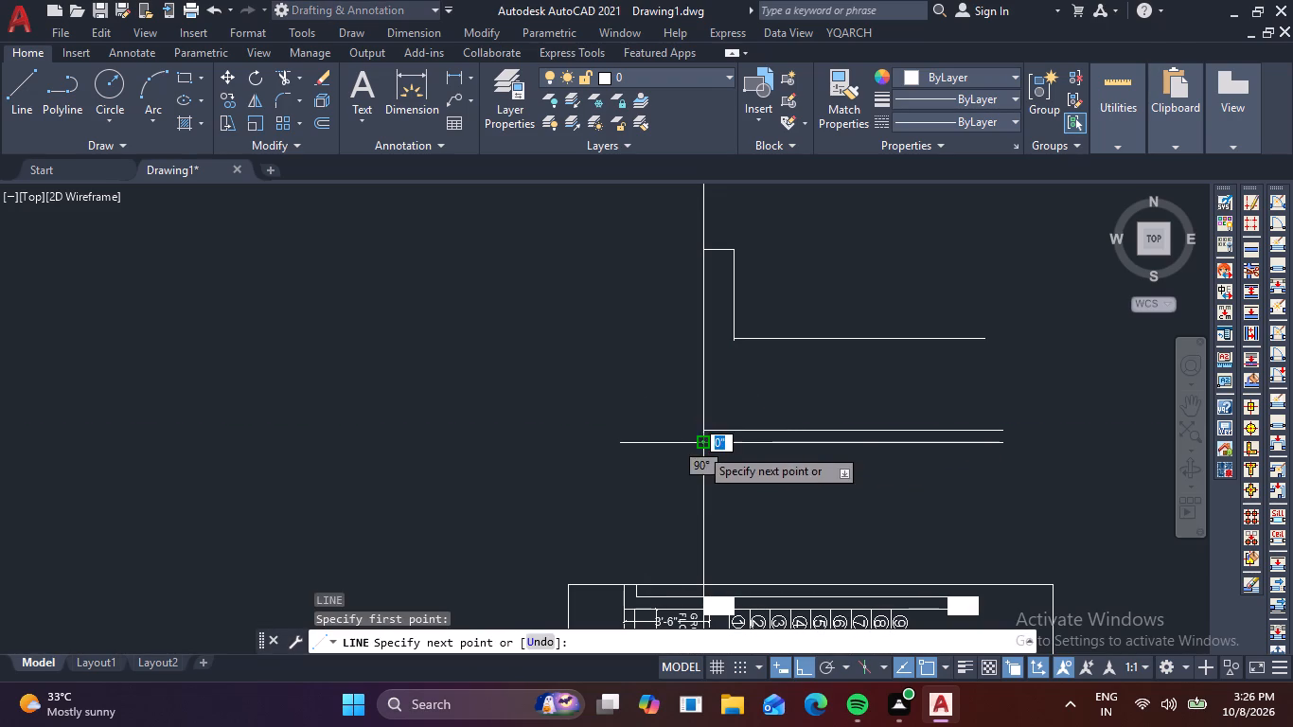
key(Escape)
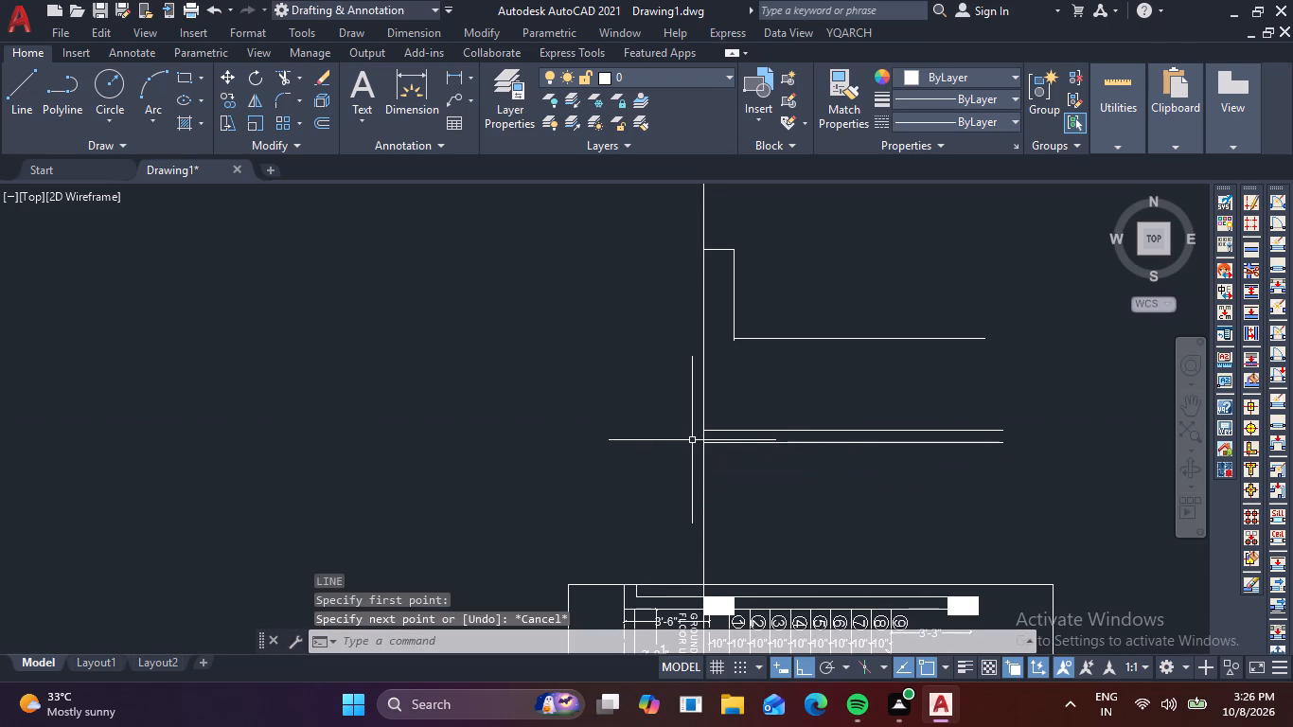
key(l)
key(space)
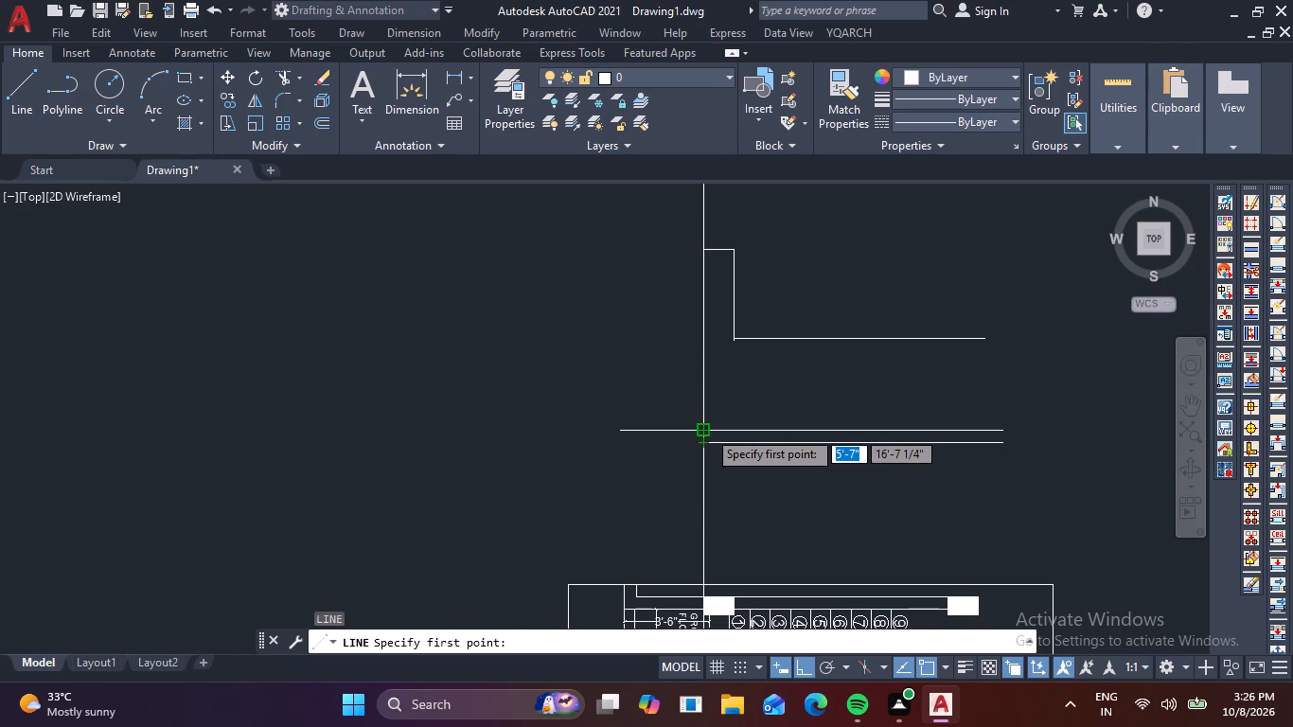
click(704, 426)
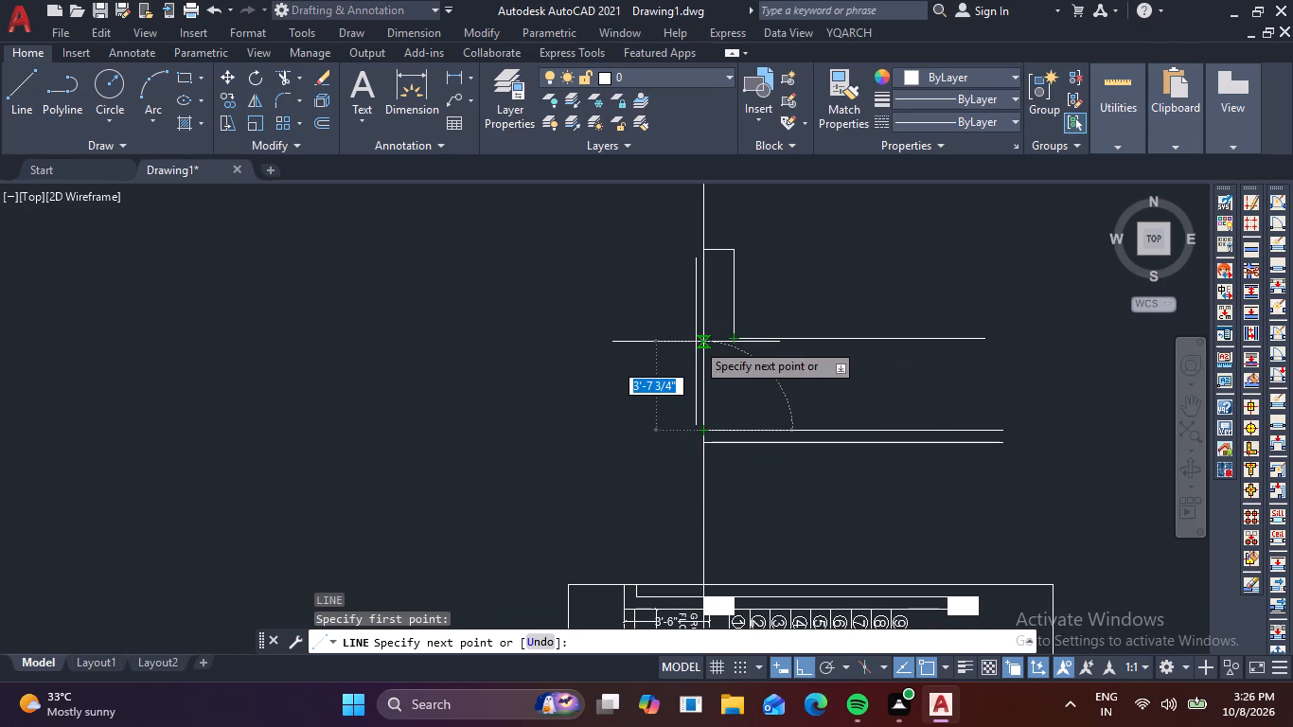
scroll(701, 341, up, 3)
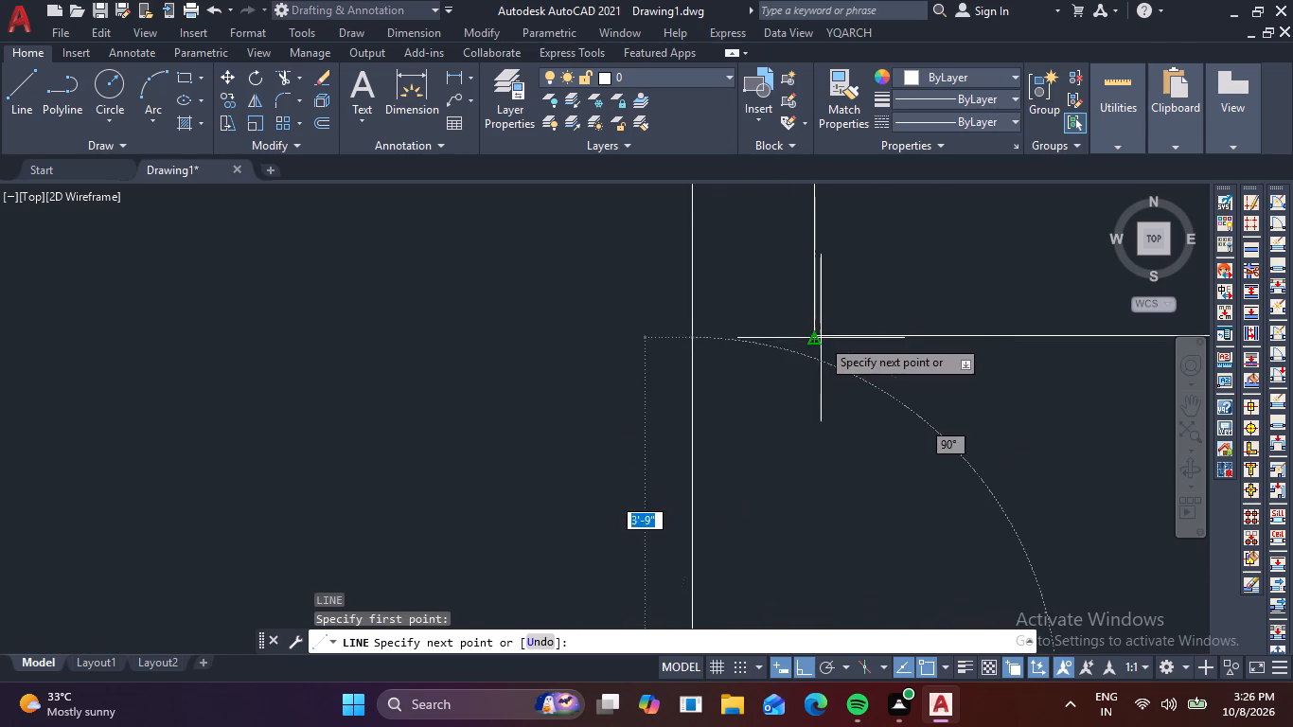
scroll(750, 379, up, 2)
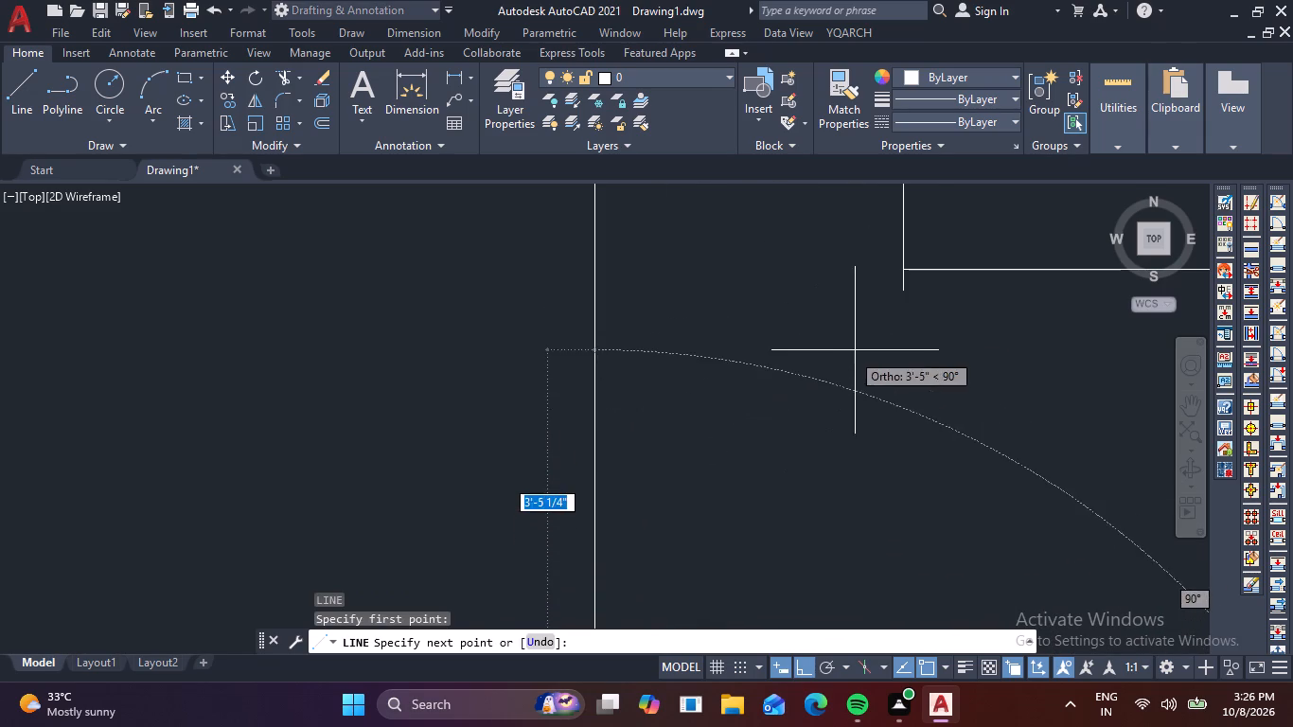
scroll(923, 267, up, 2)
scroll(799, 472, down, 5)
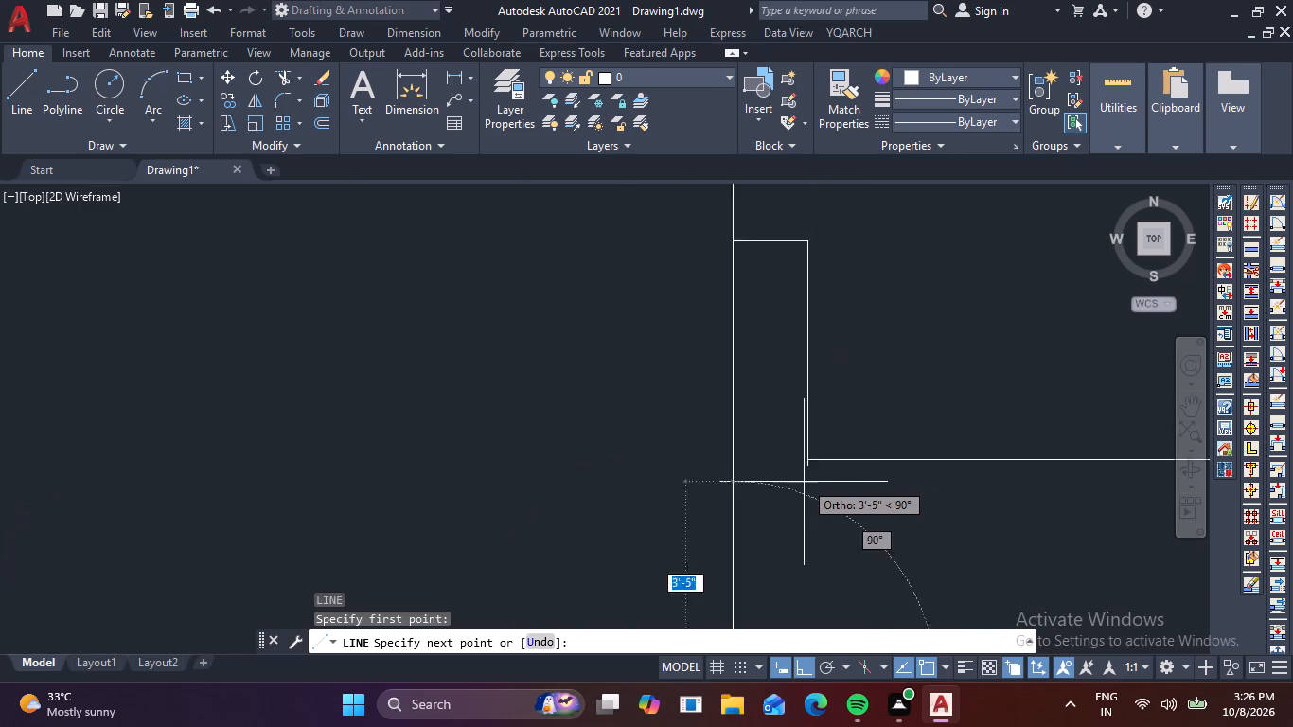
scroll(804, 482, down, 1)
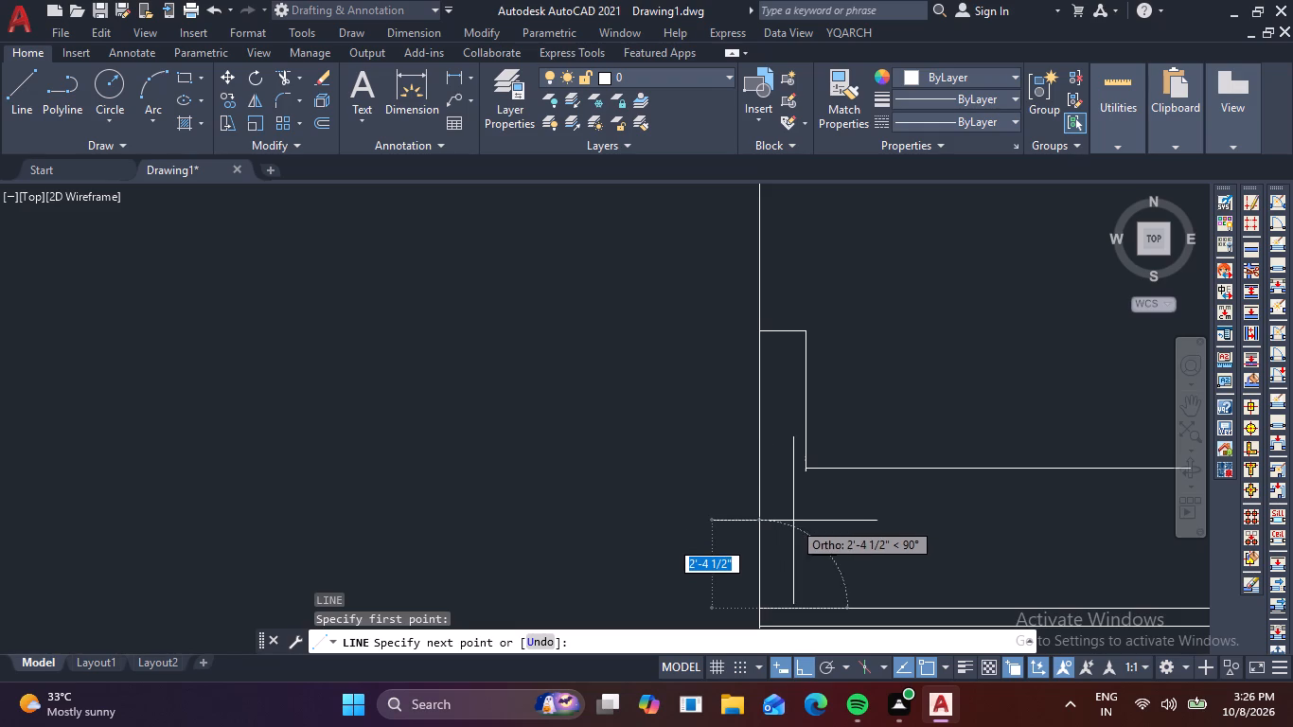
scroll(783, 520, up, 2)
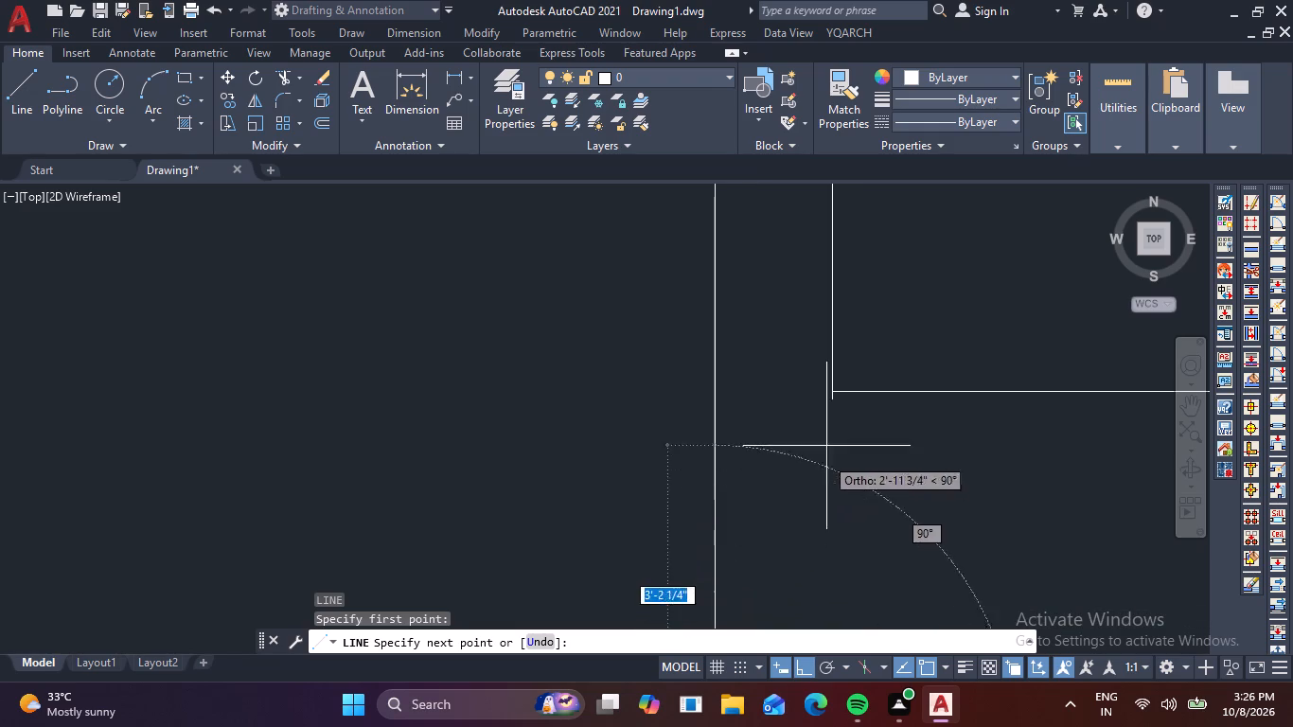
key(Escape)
Erase the outline's middle horizontal line, the vertical line above it, and the short leftover stub at their corner.
scroll(877, 457, down, 2)
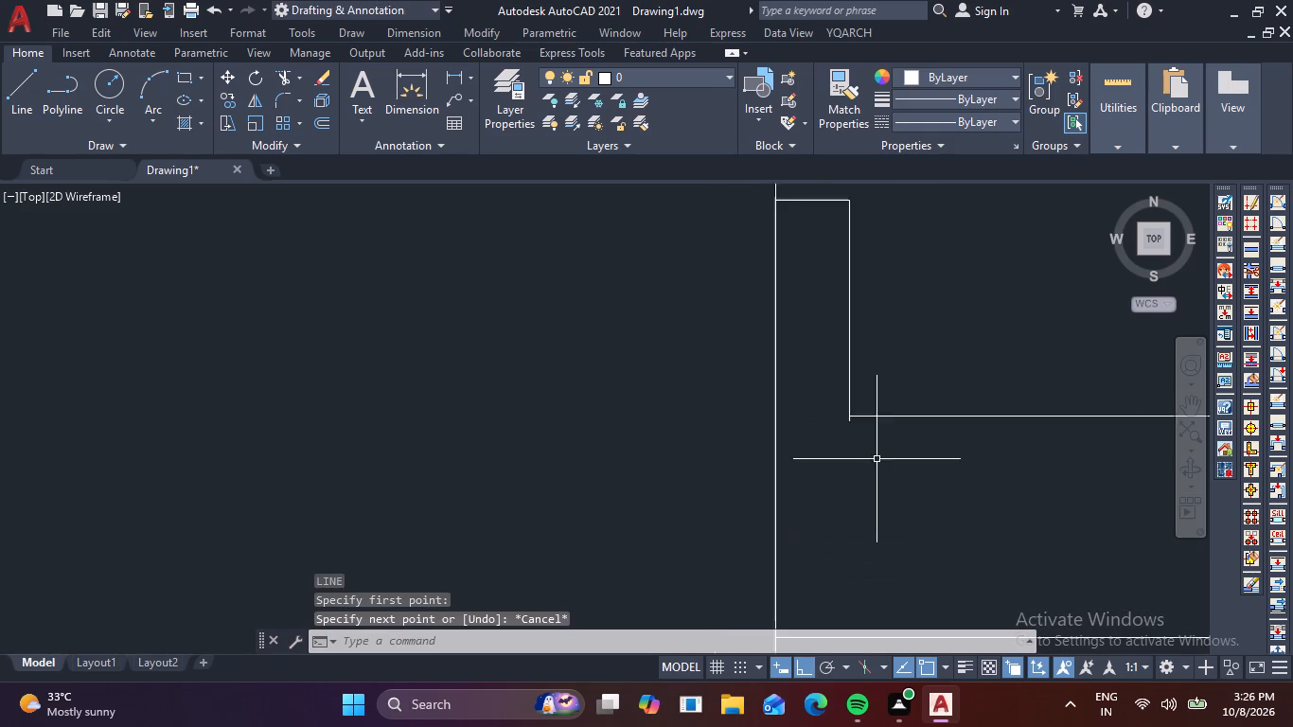
scroll(873, 462, down, 1)
click(912, 442)
click(832, 416)
click(870, 422)
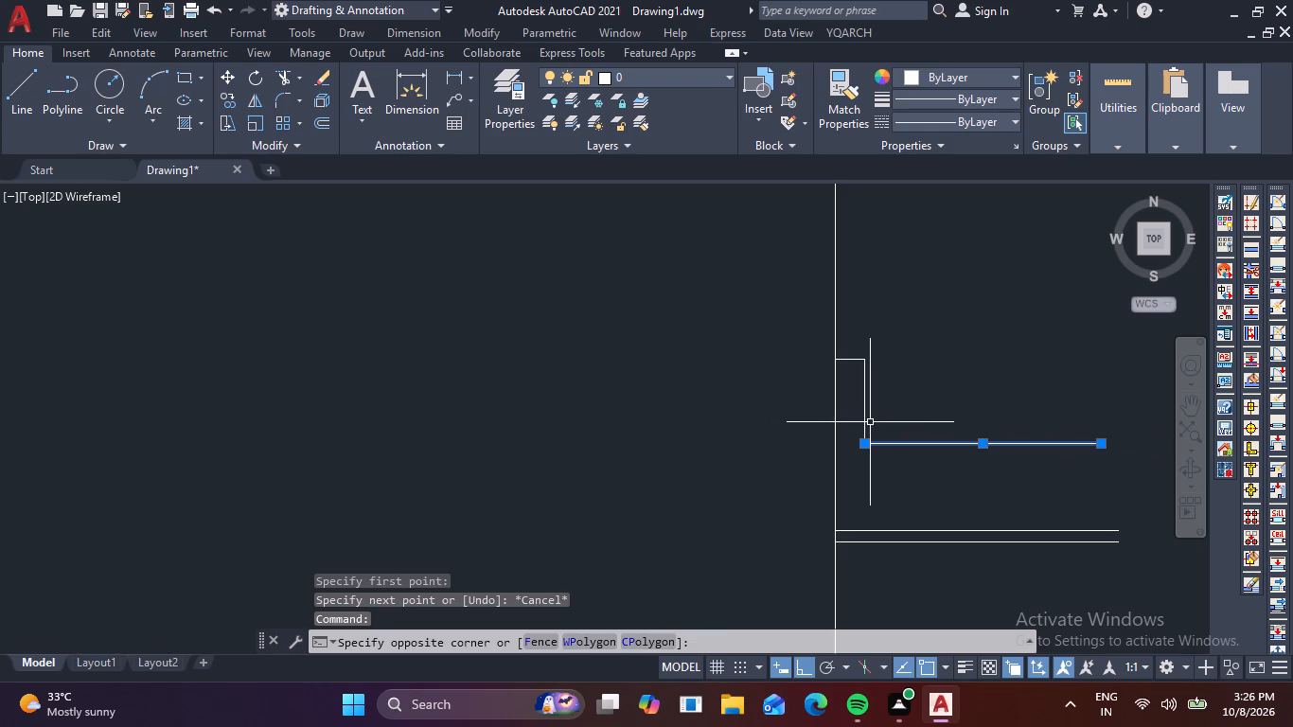
click(870, 423)
click(846, 411)
key(Delete)
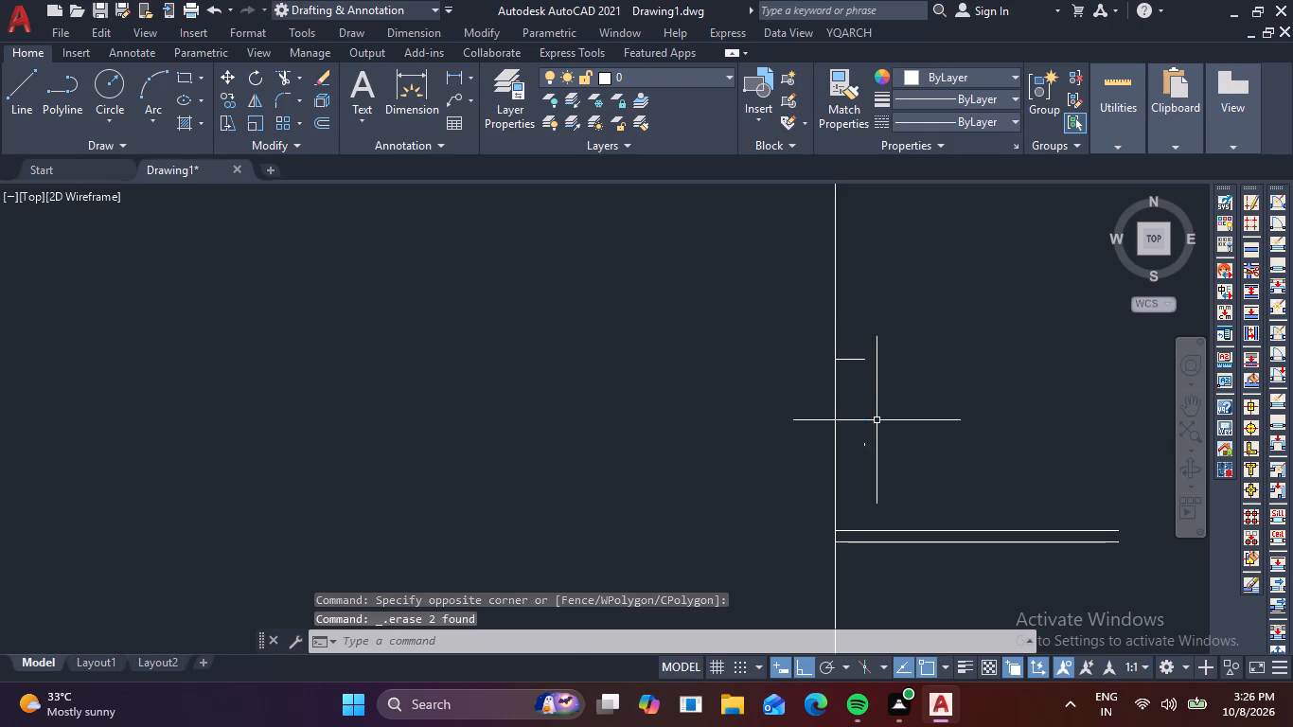
click(871, 462)
click(858, 433)
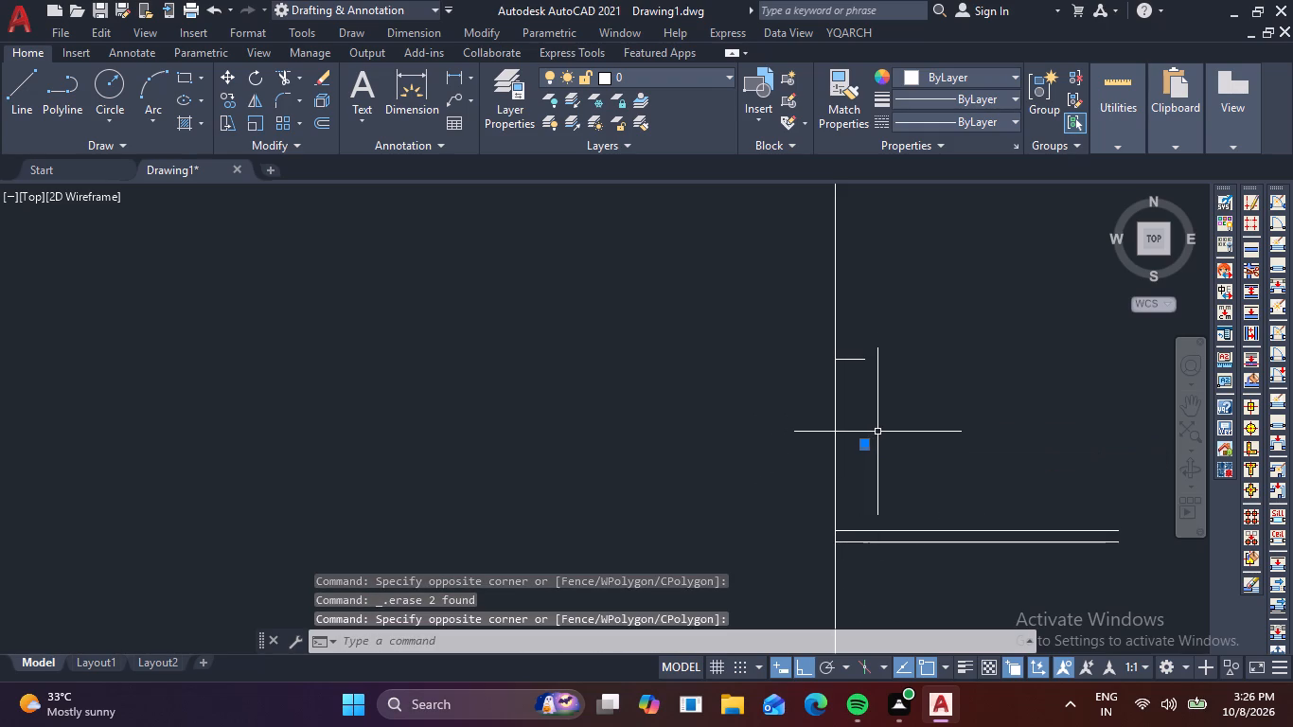
key(Delete)
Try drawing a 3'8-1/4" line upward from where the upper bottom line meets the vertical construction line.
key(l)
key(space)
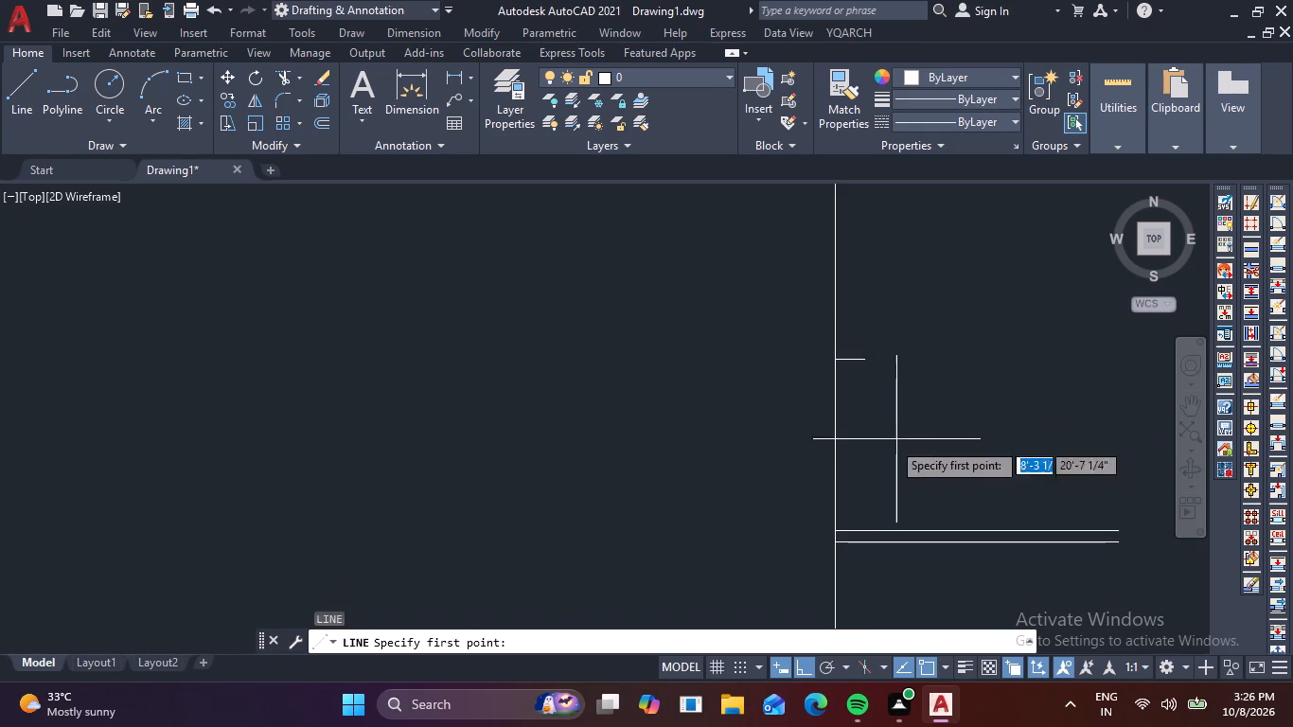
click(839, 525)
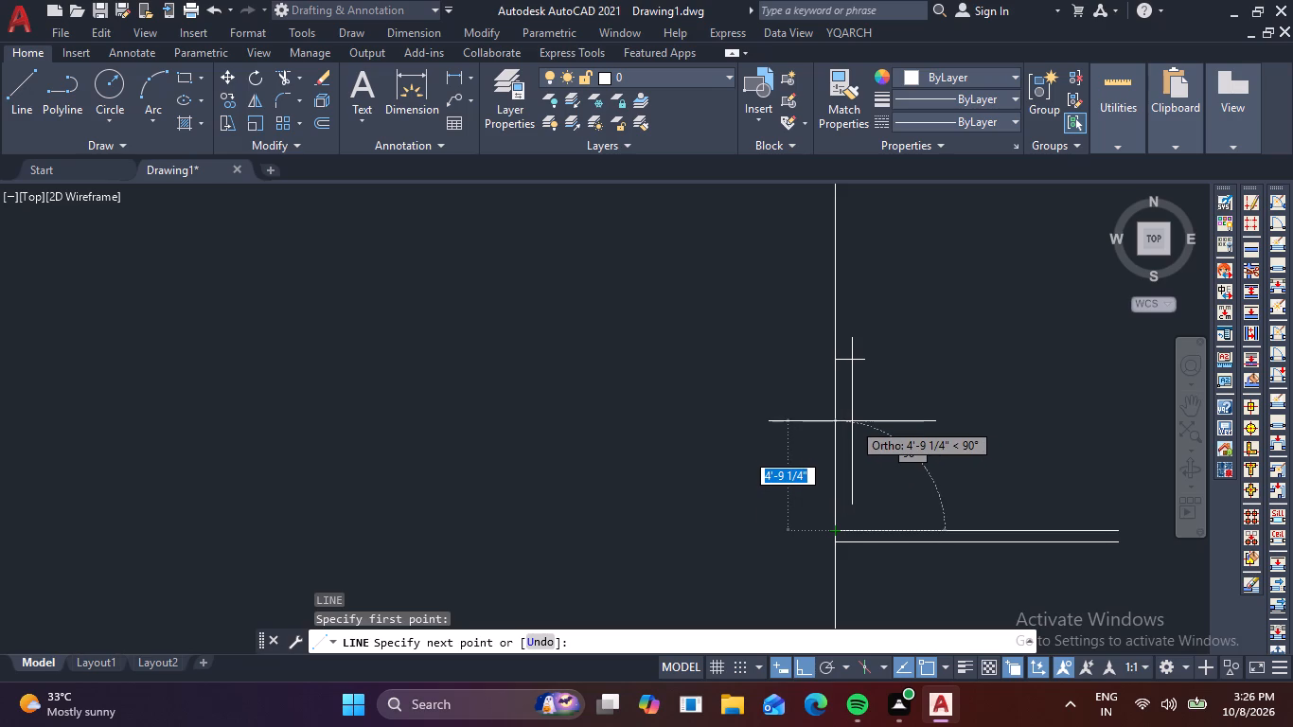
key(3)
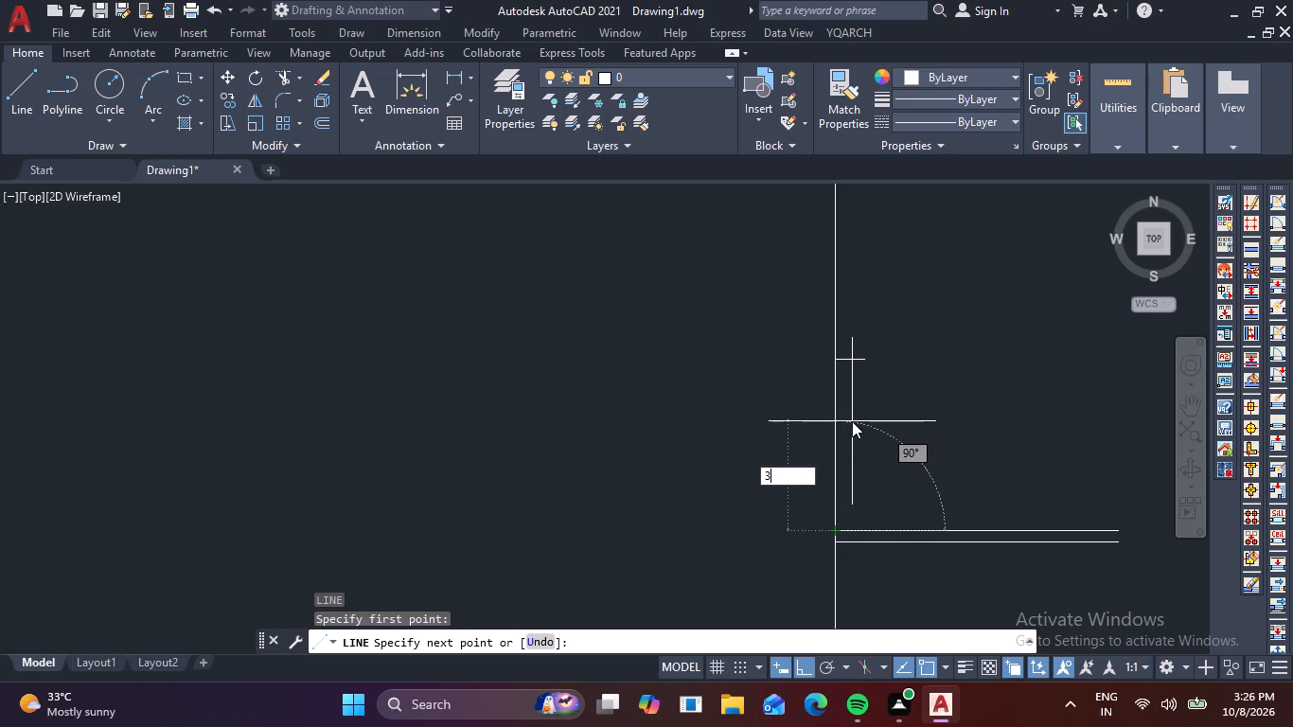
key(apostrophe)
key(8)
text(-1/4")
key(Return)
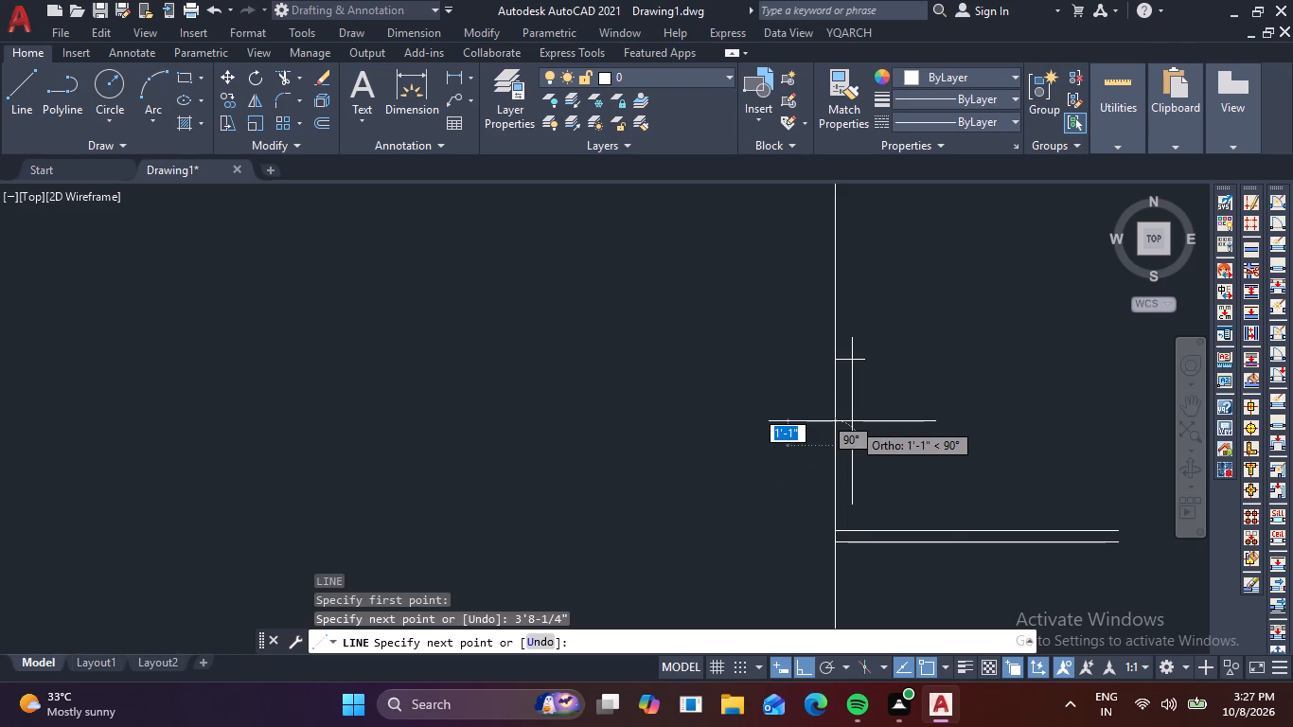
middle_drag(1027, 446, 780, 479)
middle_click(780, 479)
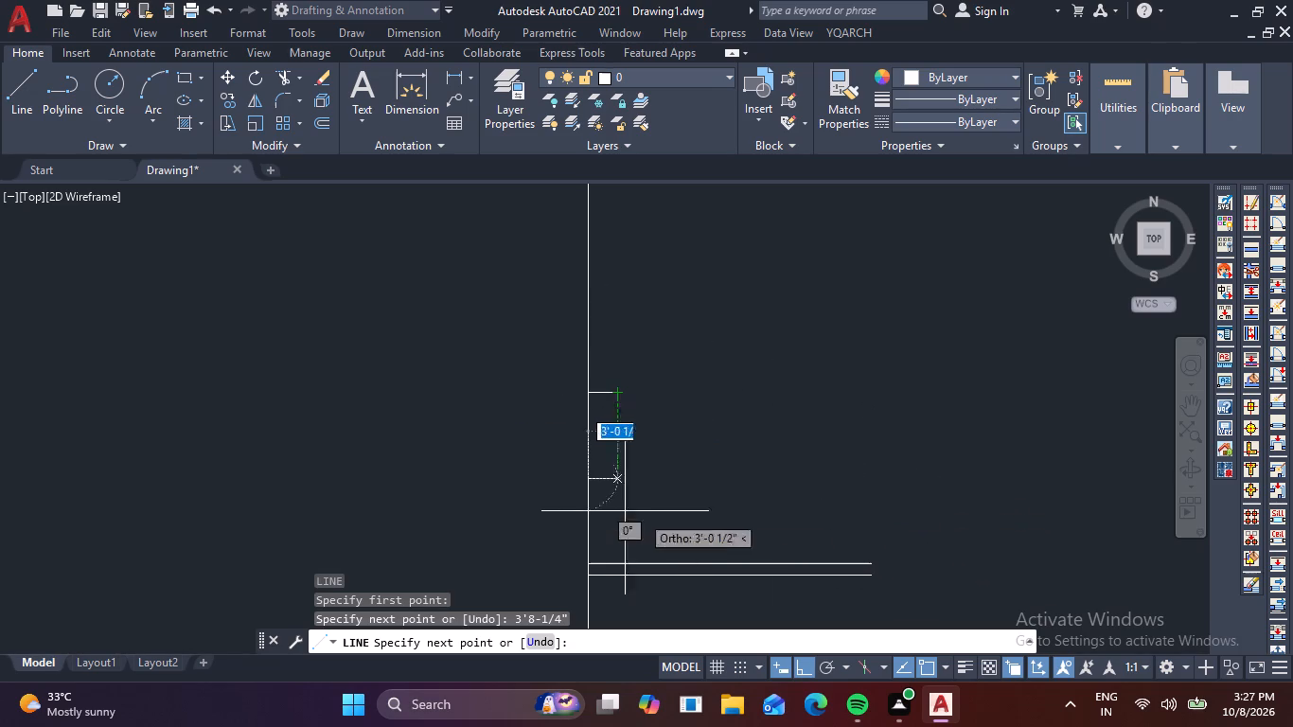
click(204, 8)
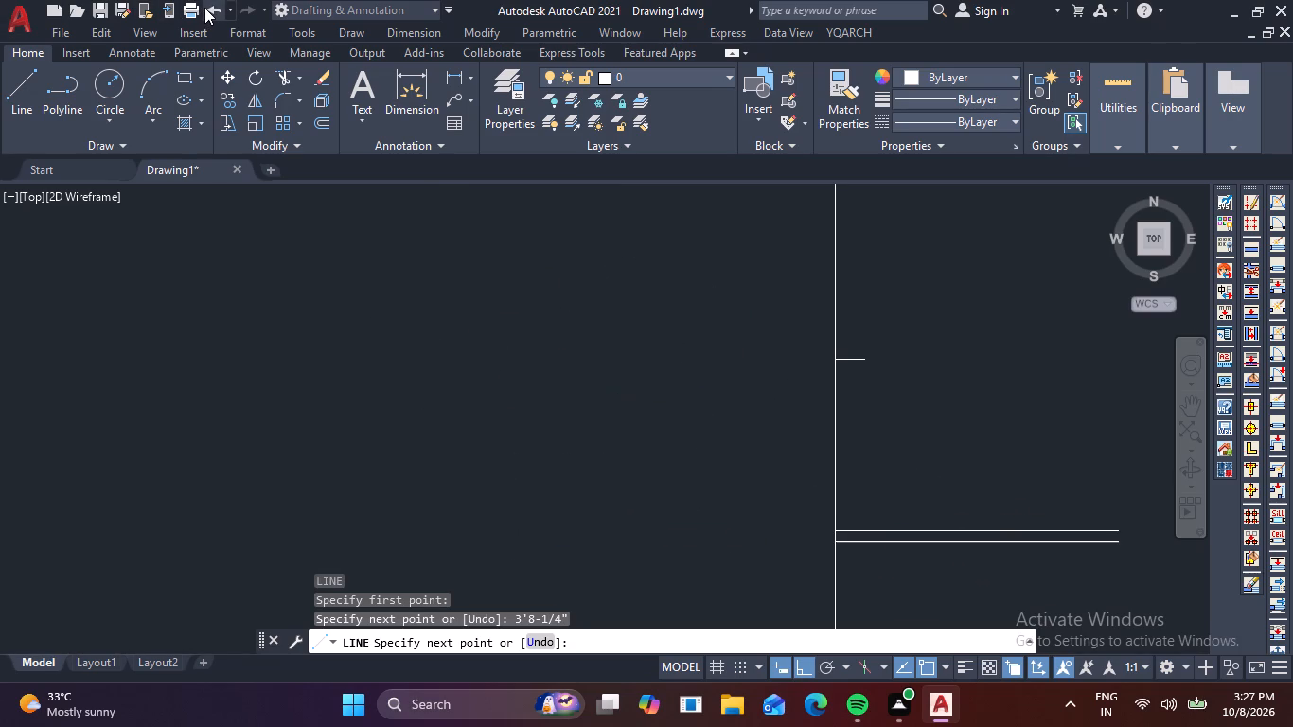
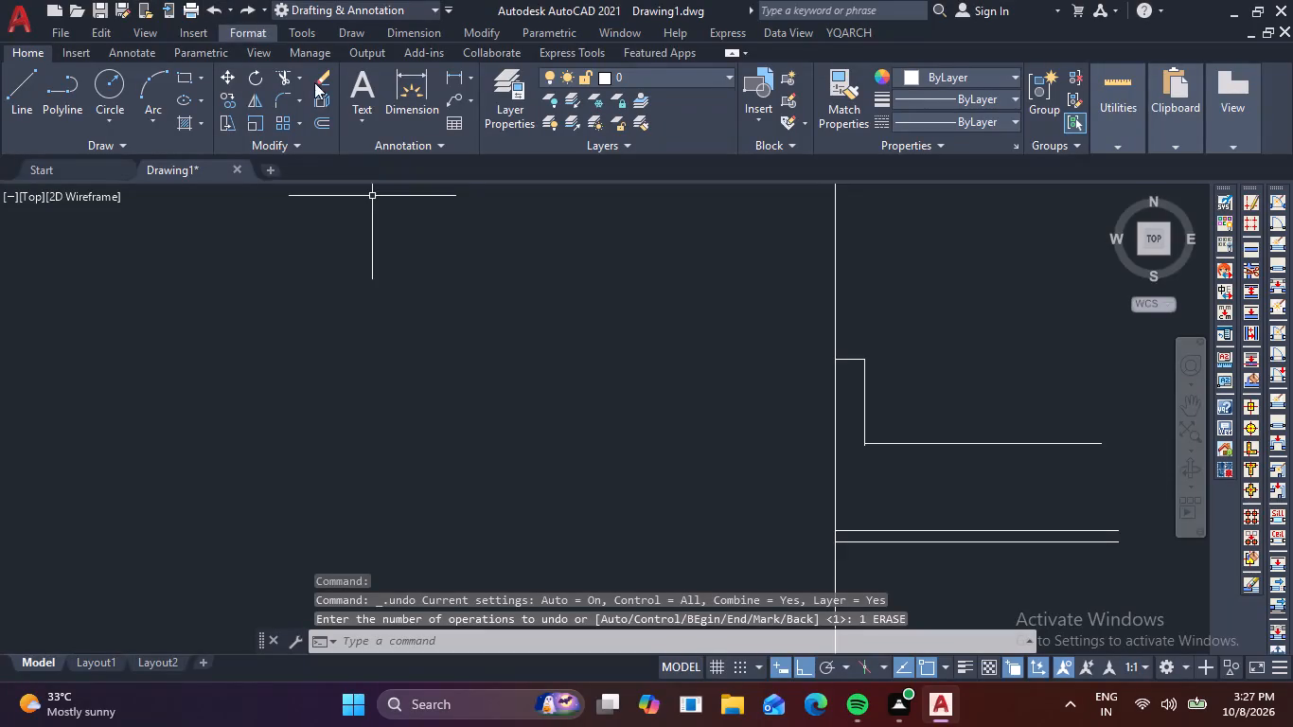
Redo all the undone operations, including erasing the vertical and horizontal lines that form the L beside the long vertical line.
click(906, 468)
click(859, 405)
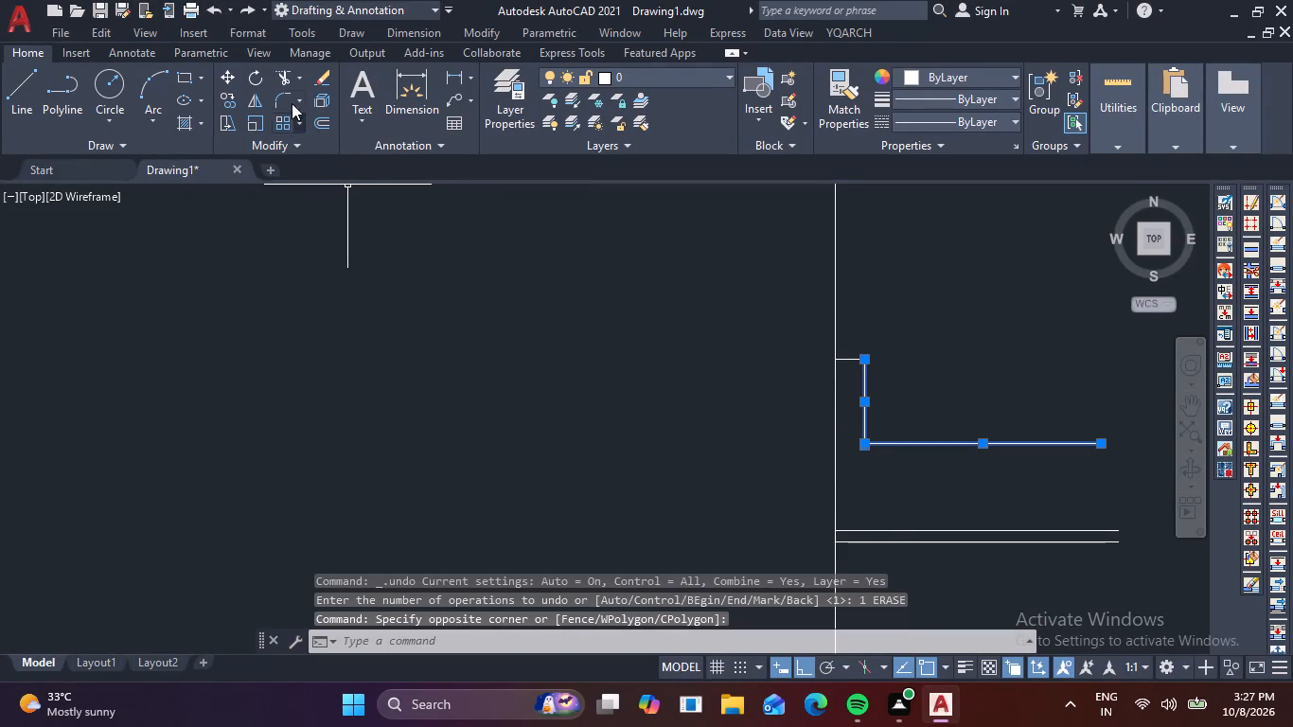
triple_click(250, 6)
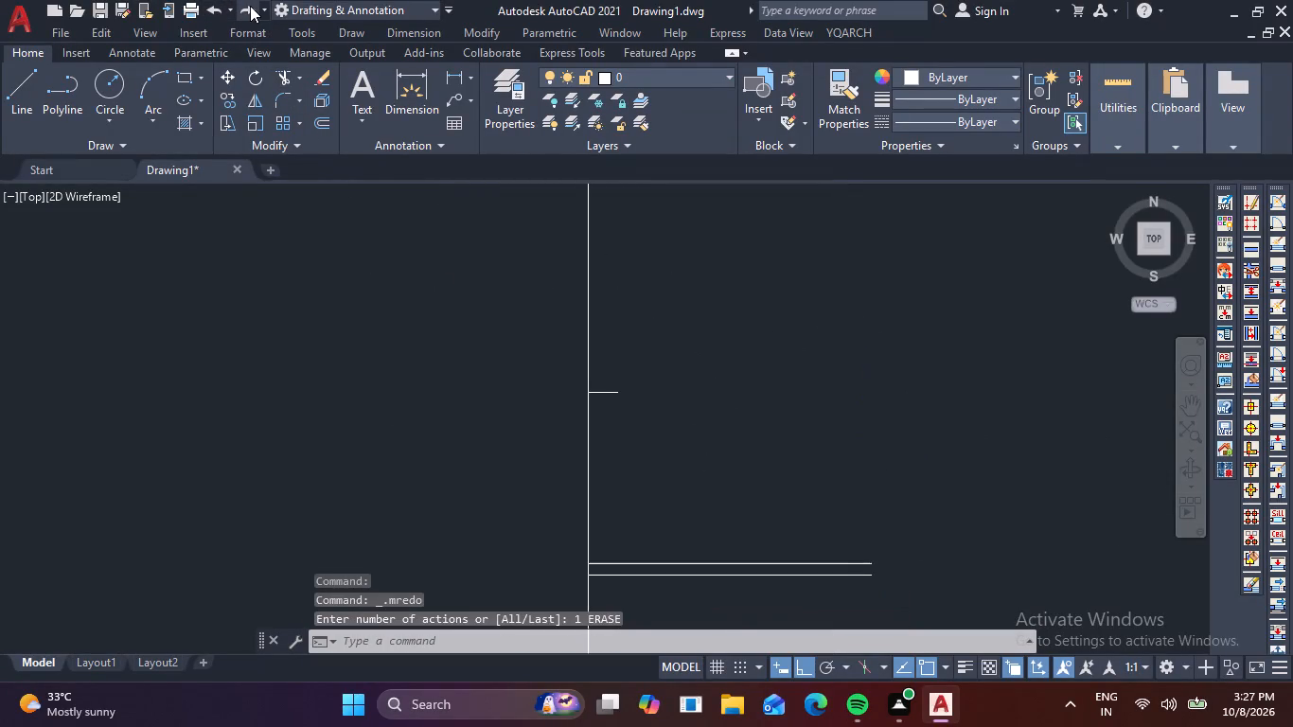
click(250, 6)
click(250, 6)
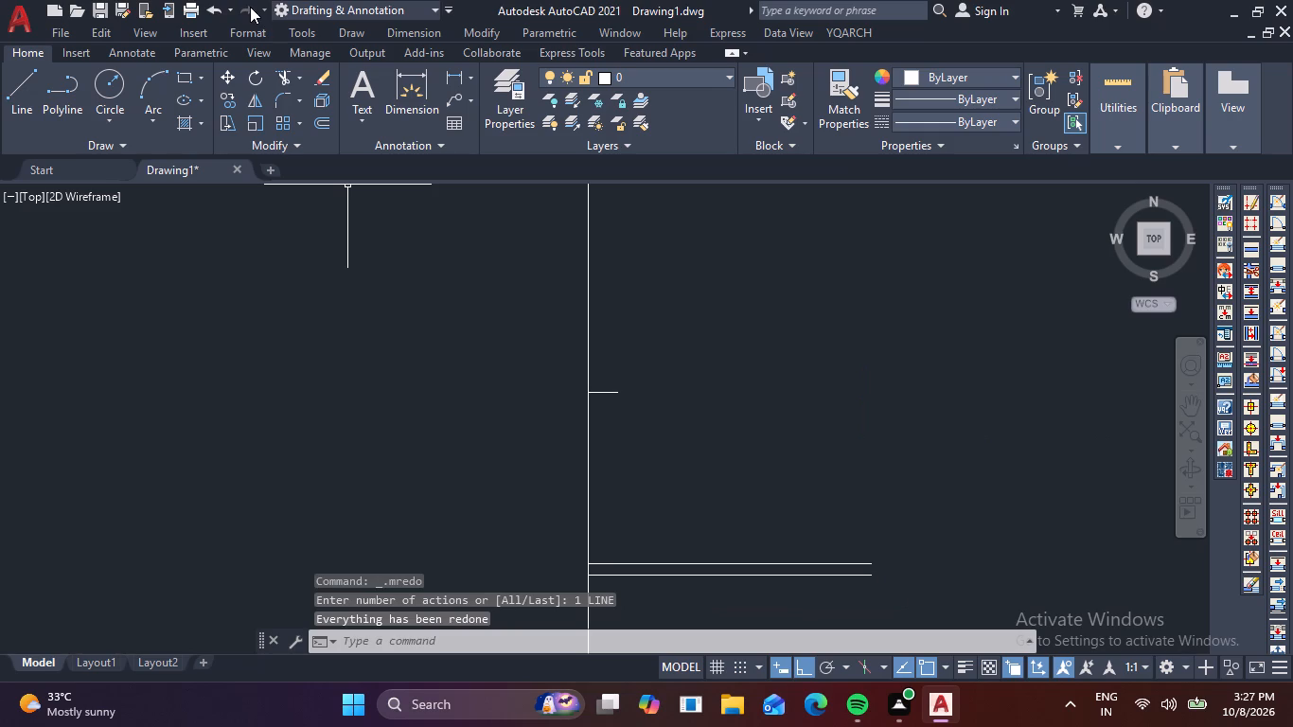
key(Escape)
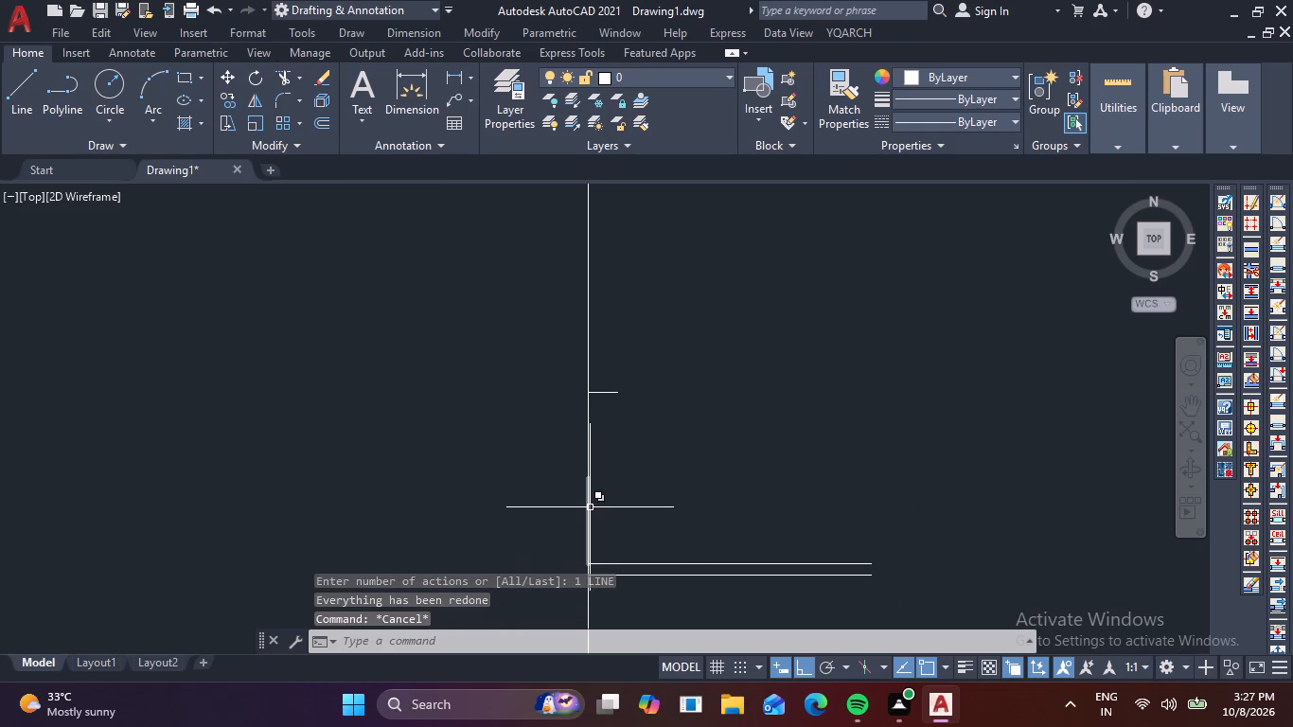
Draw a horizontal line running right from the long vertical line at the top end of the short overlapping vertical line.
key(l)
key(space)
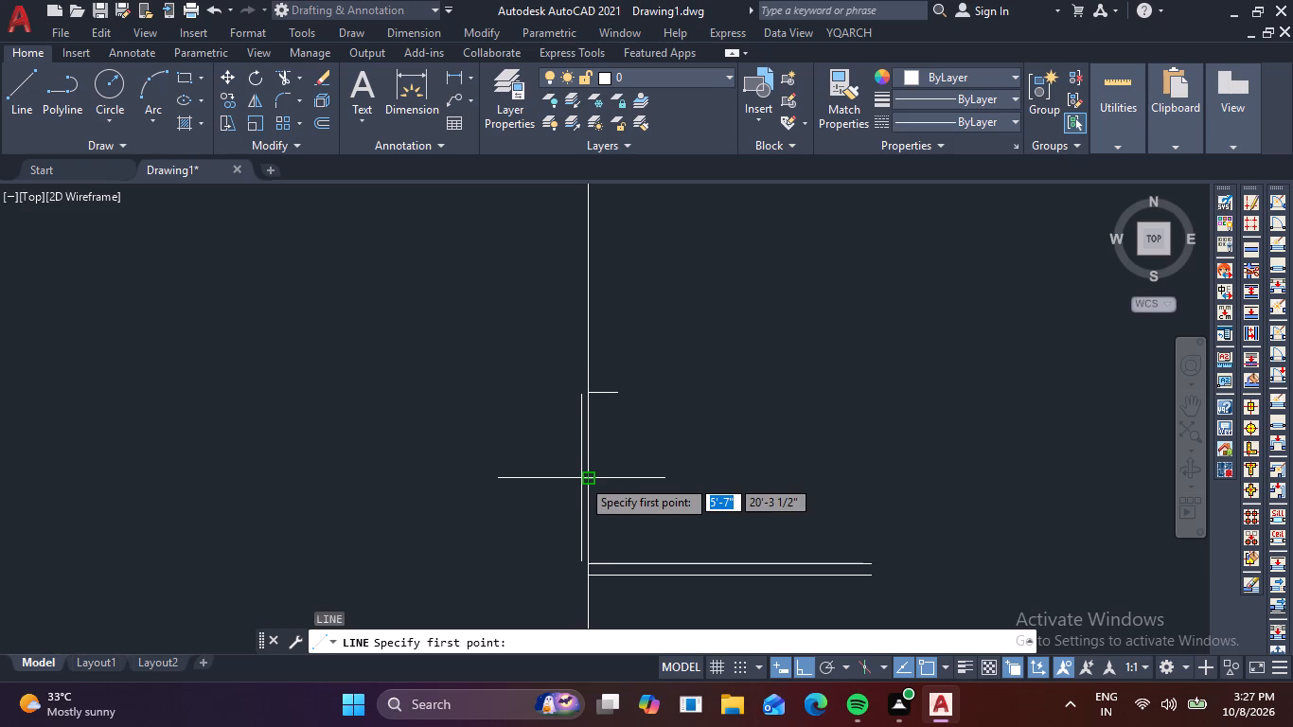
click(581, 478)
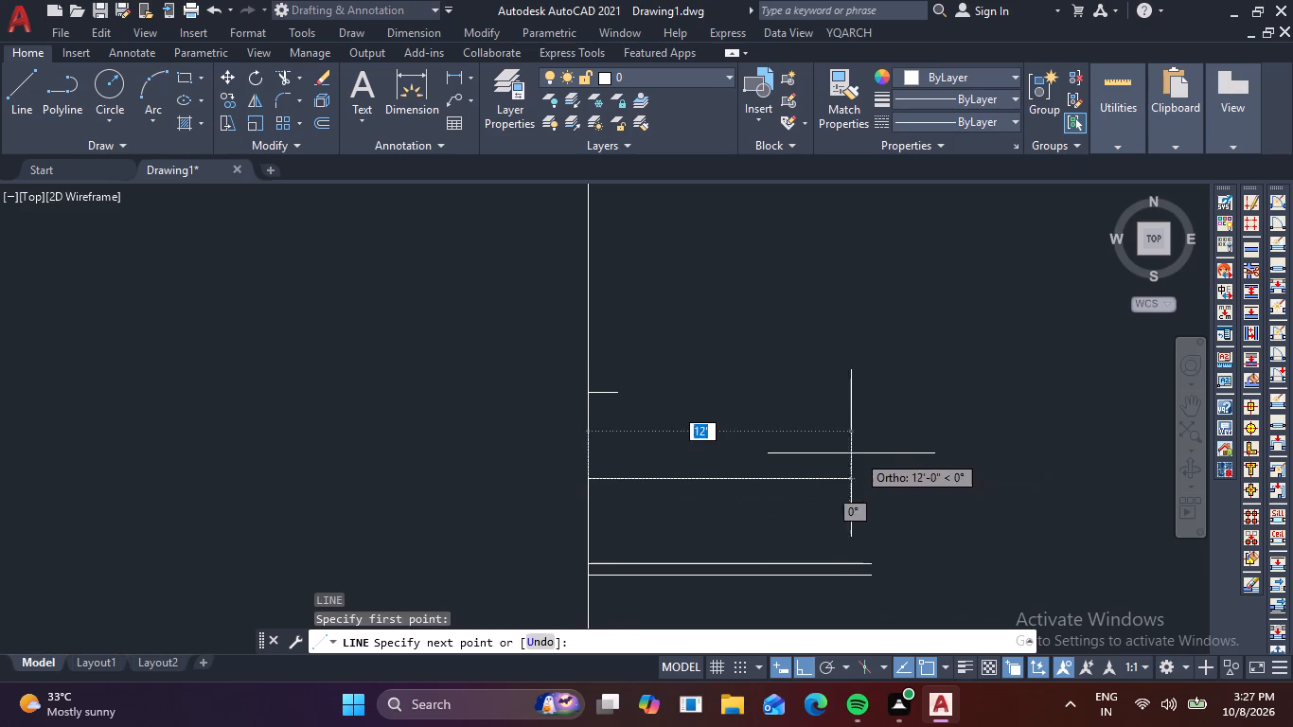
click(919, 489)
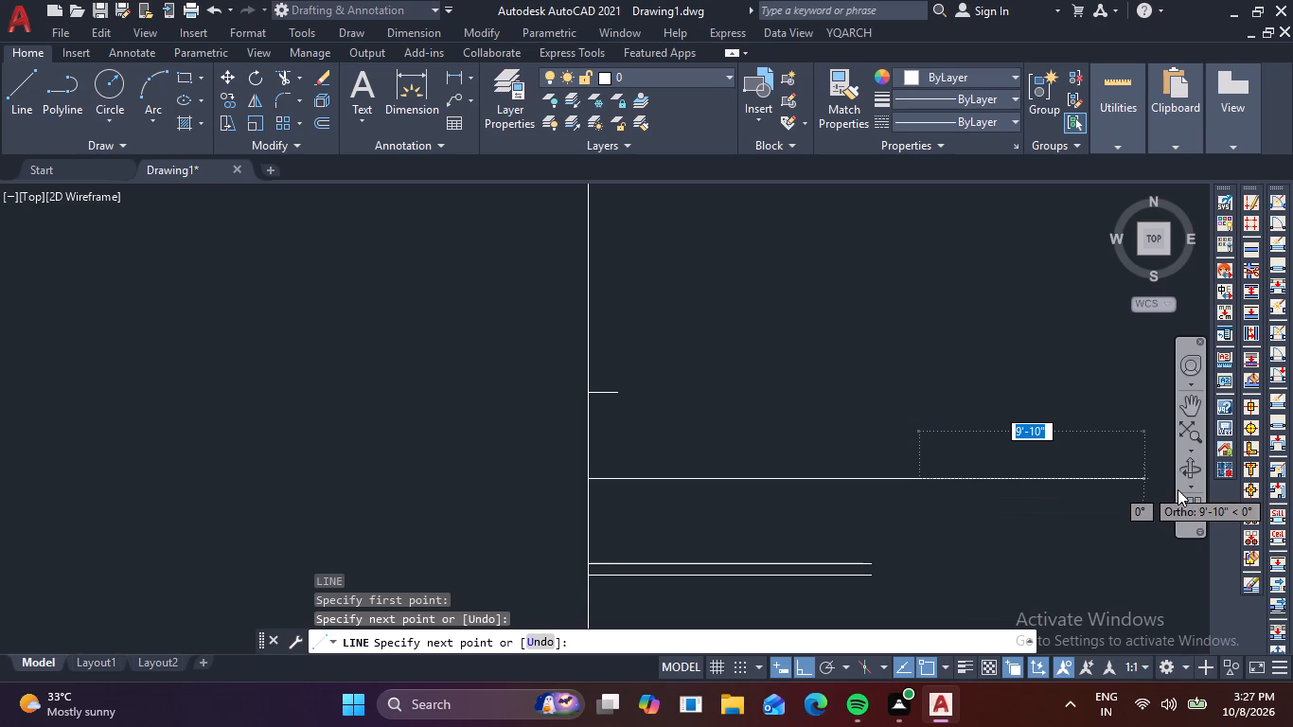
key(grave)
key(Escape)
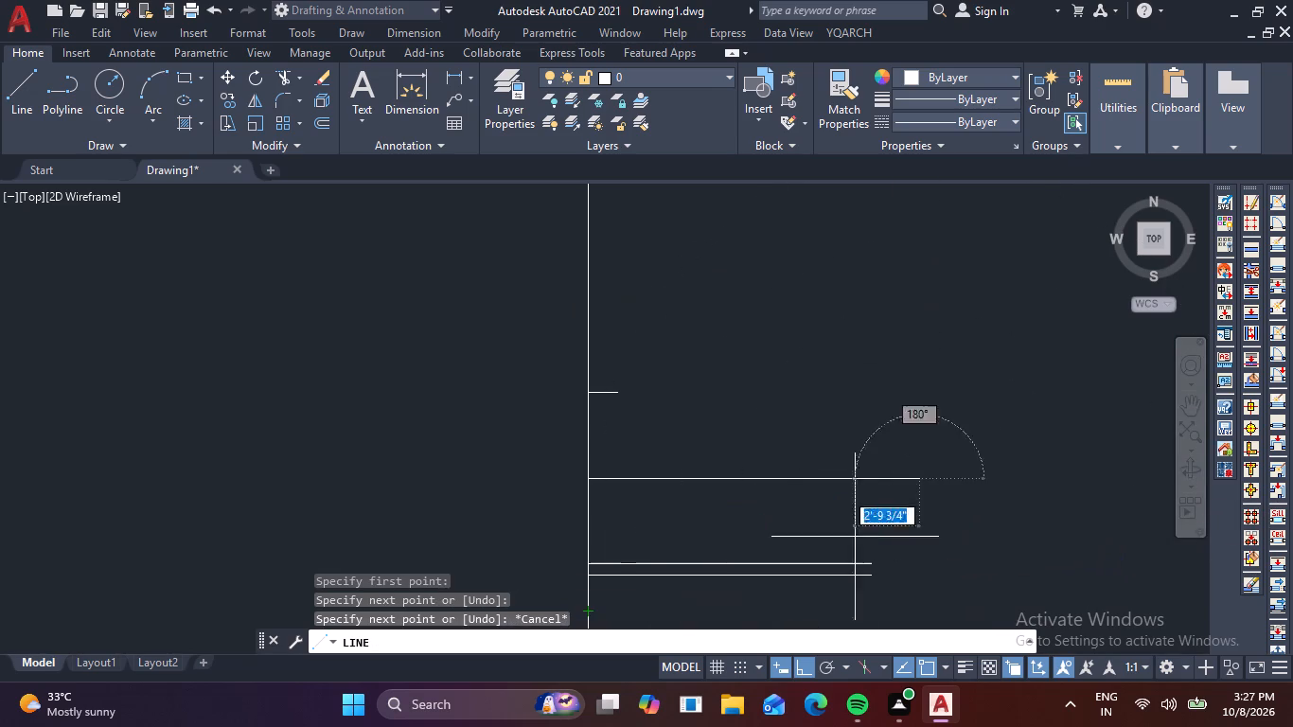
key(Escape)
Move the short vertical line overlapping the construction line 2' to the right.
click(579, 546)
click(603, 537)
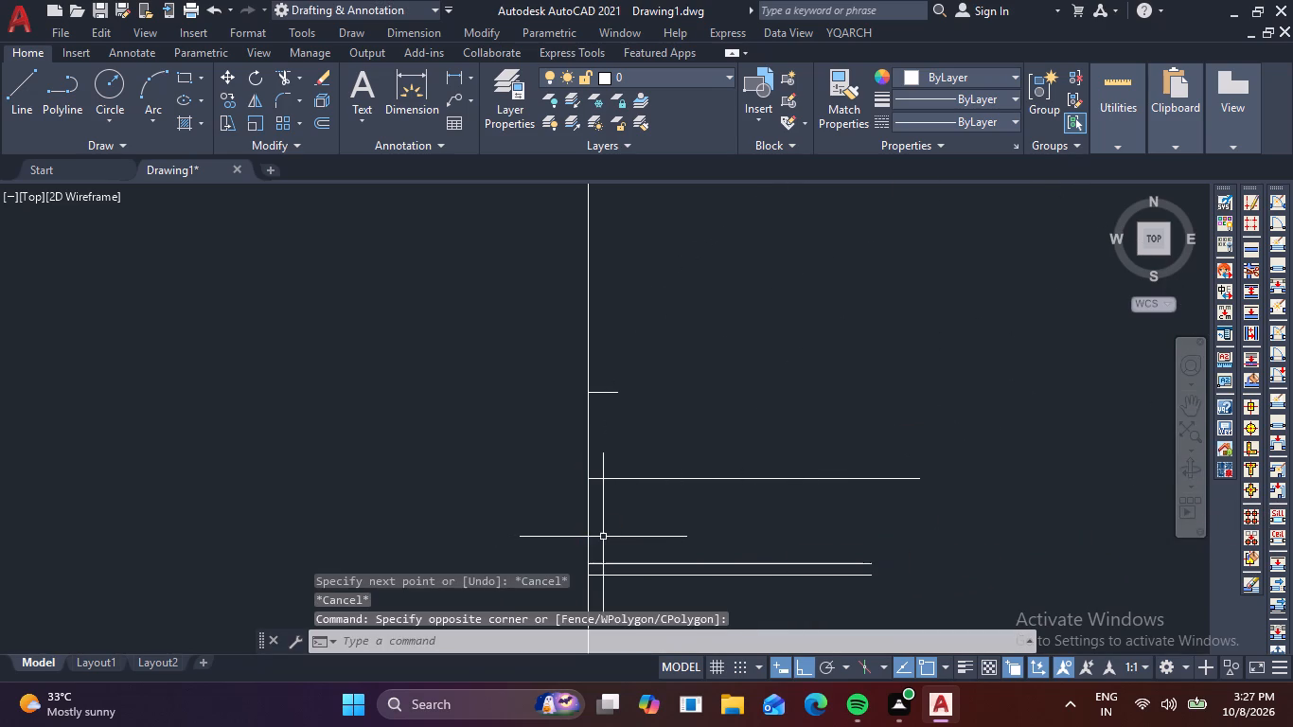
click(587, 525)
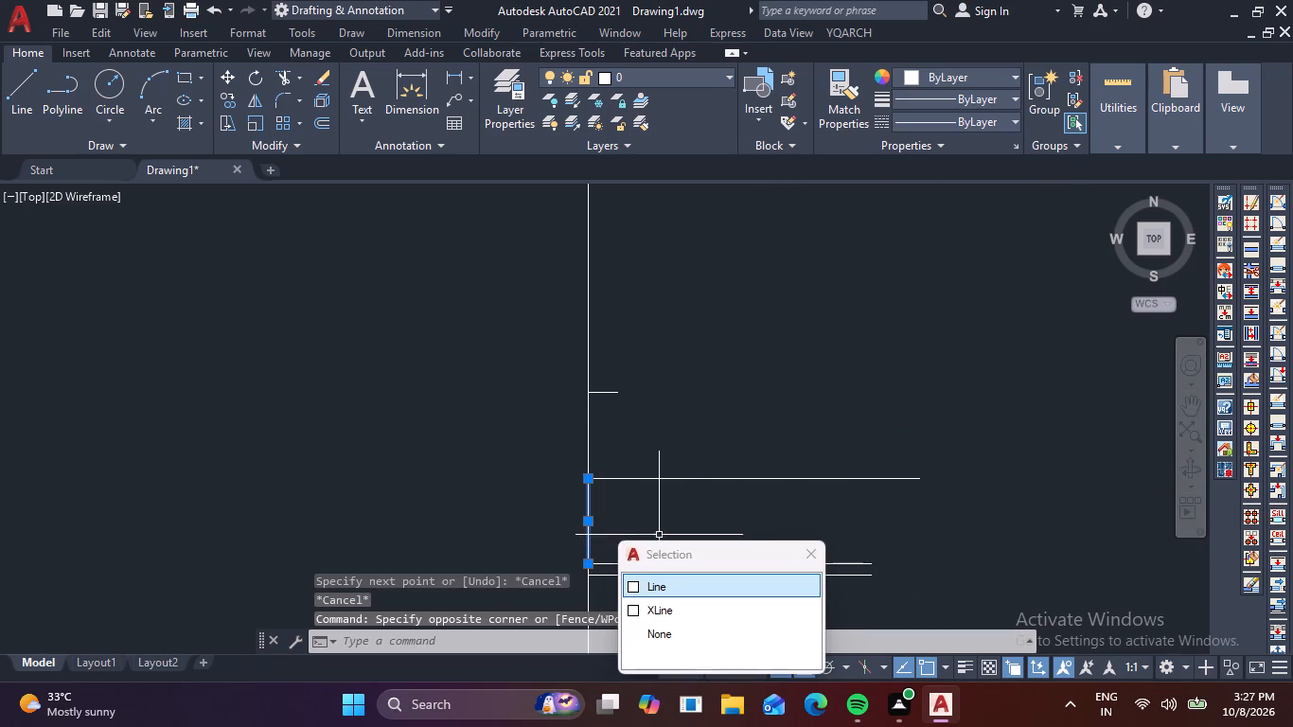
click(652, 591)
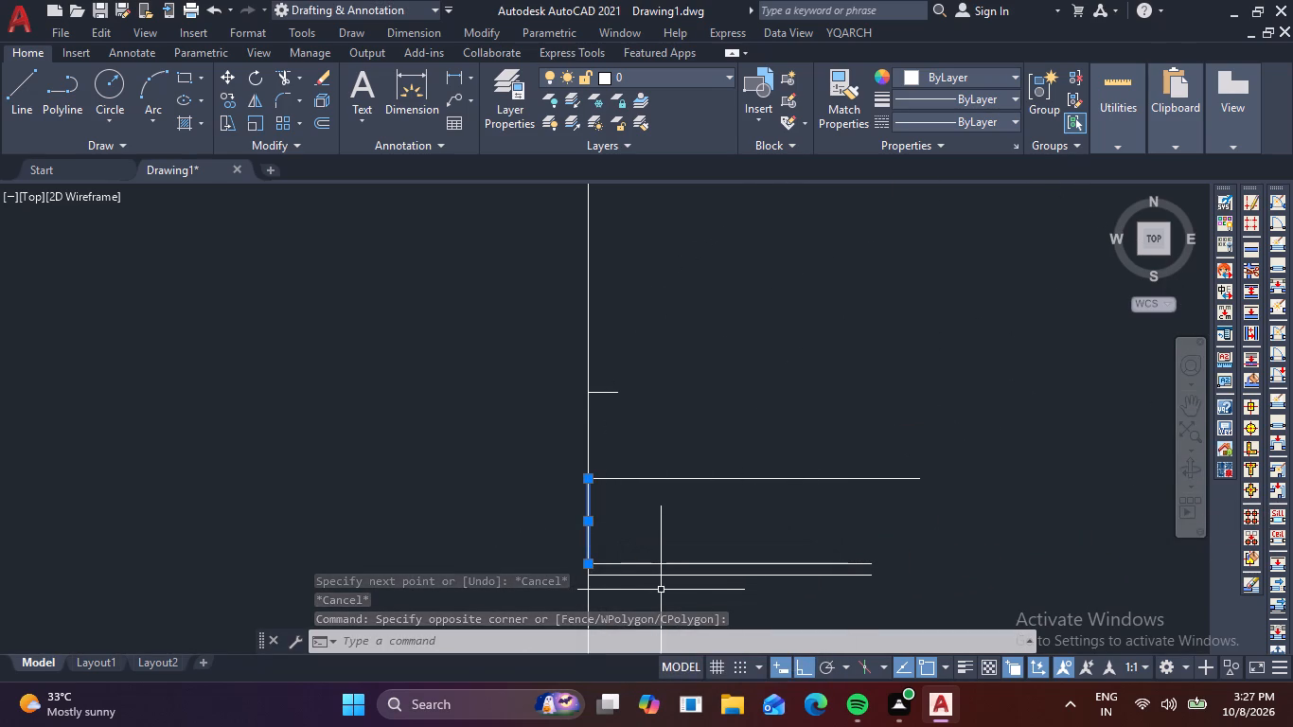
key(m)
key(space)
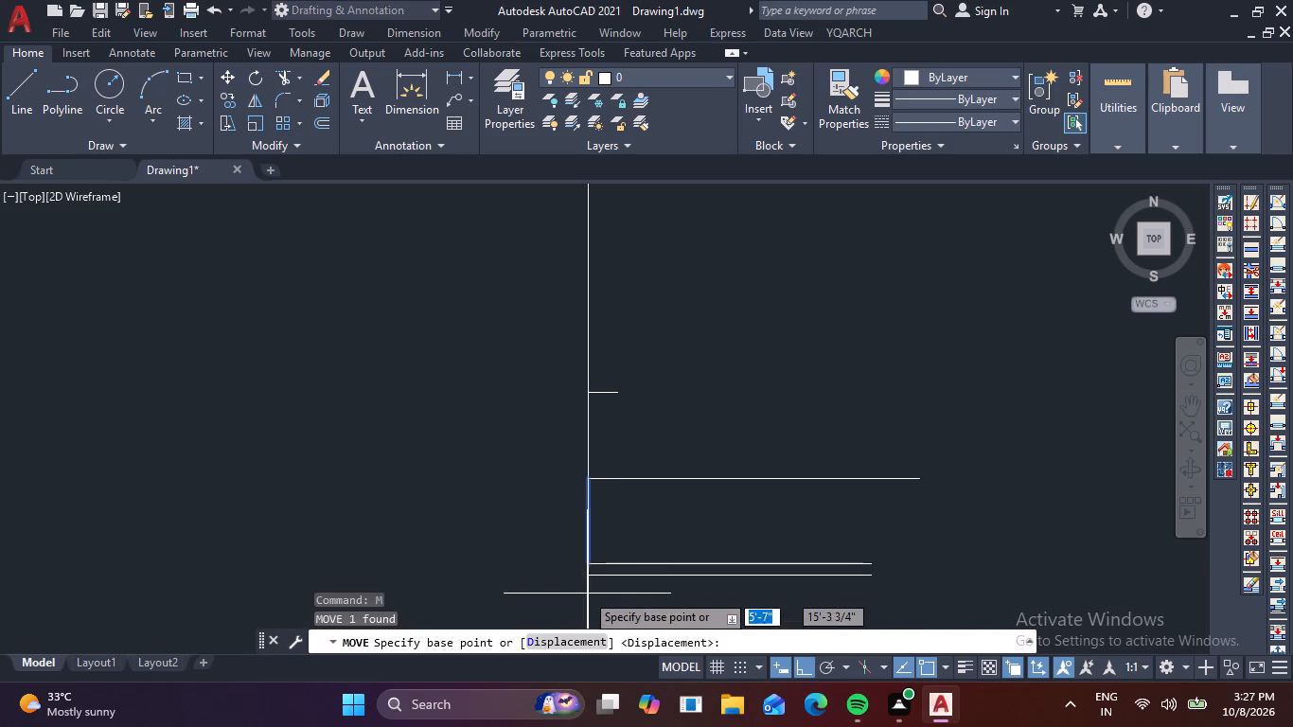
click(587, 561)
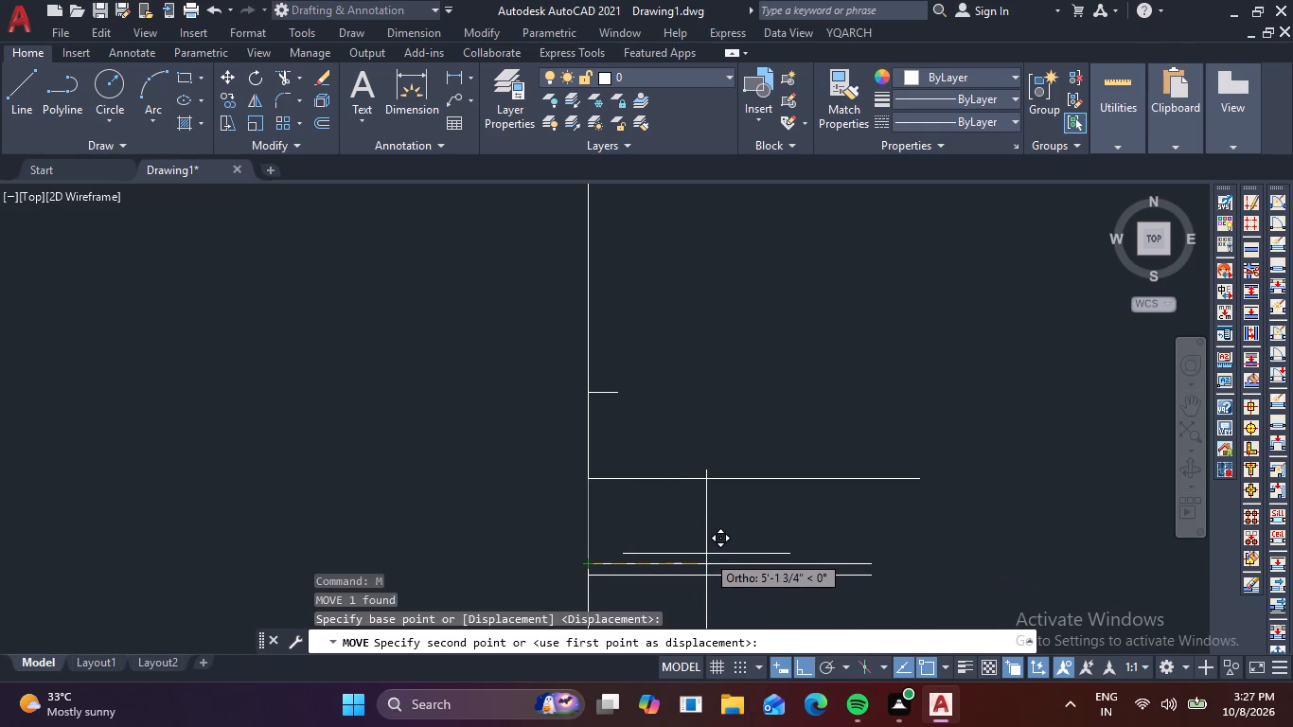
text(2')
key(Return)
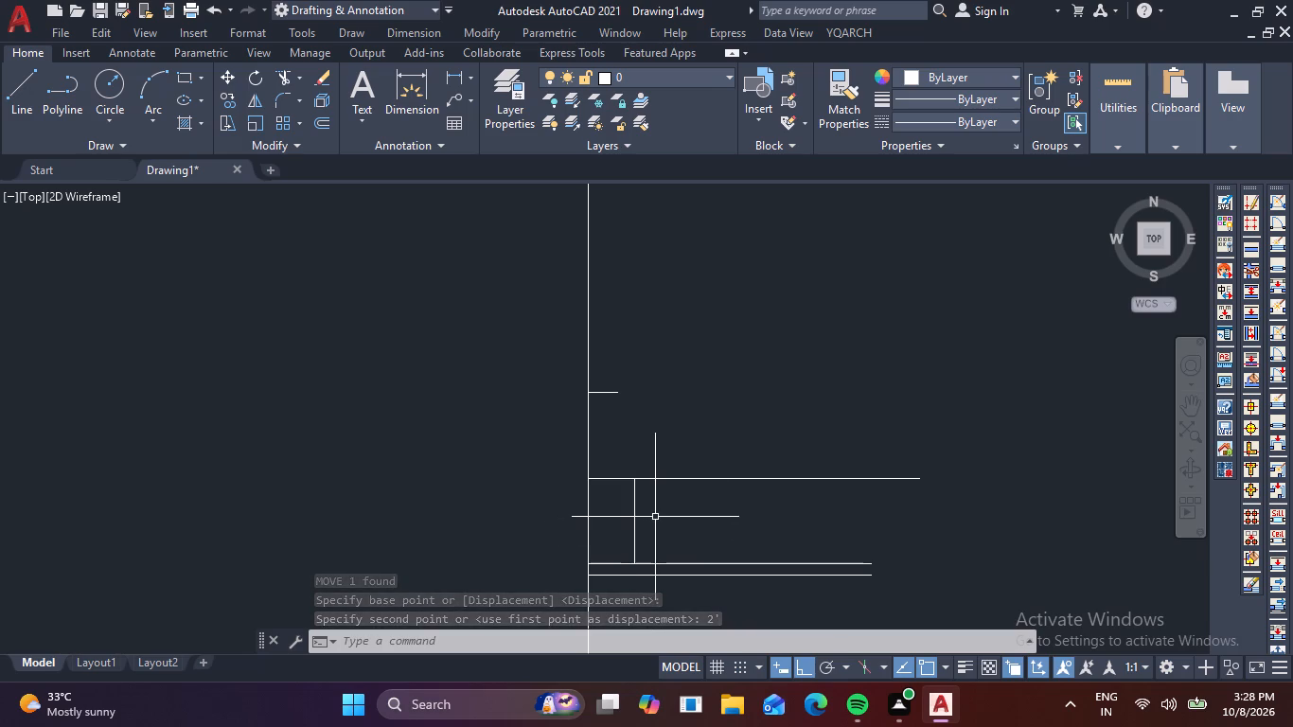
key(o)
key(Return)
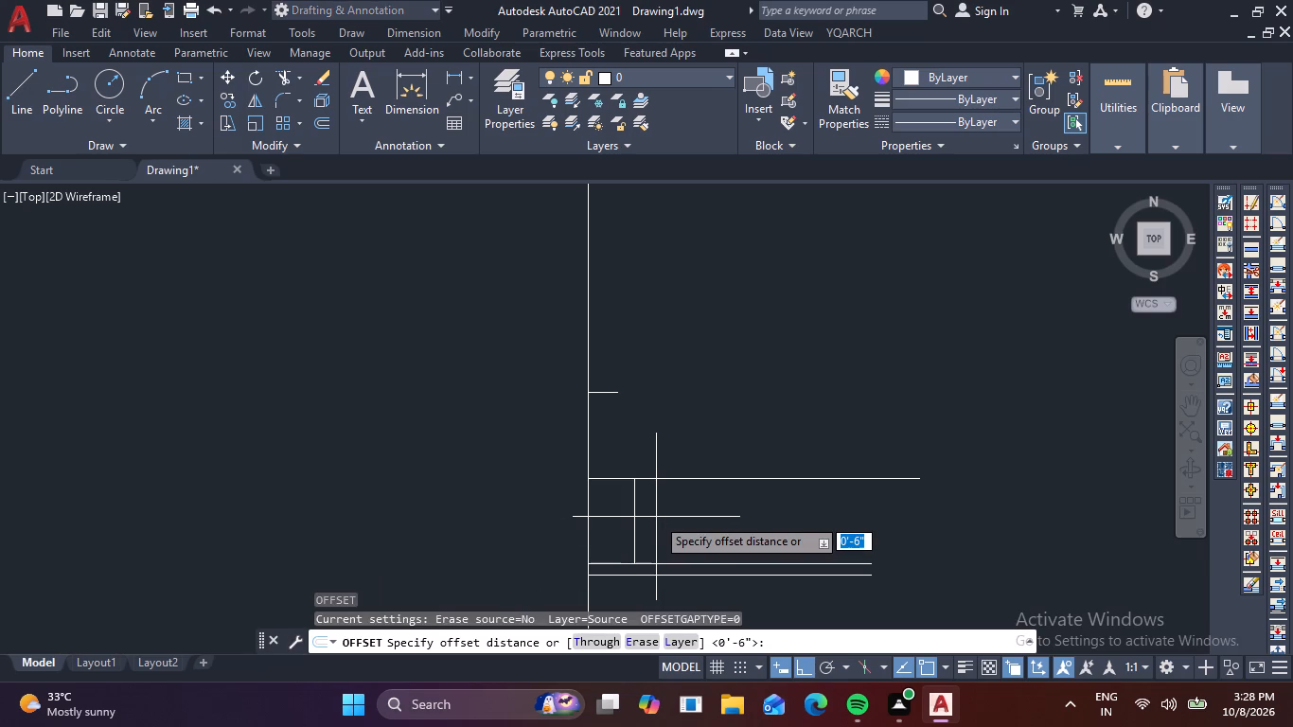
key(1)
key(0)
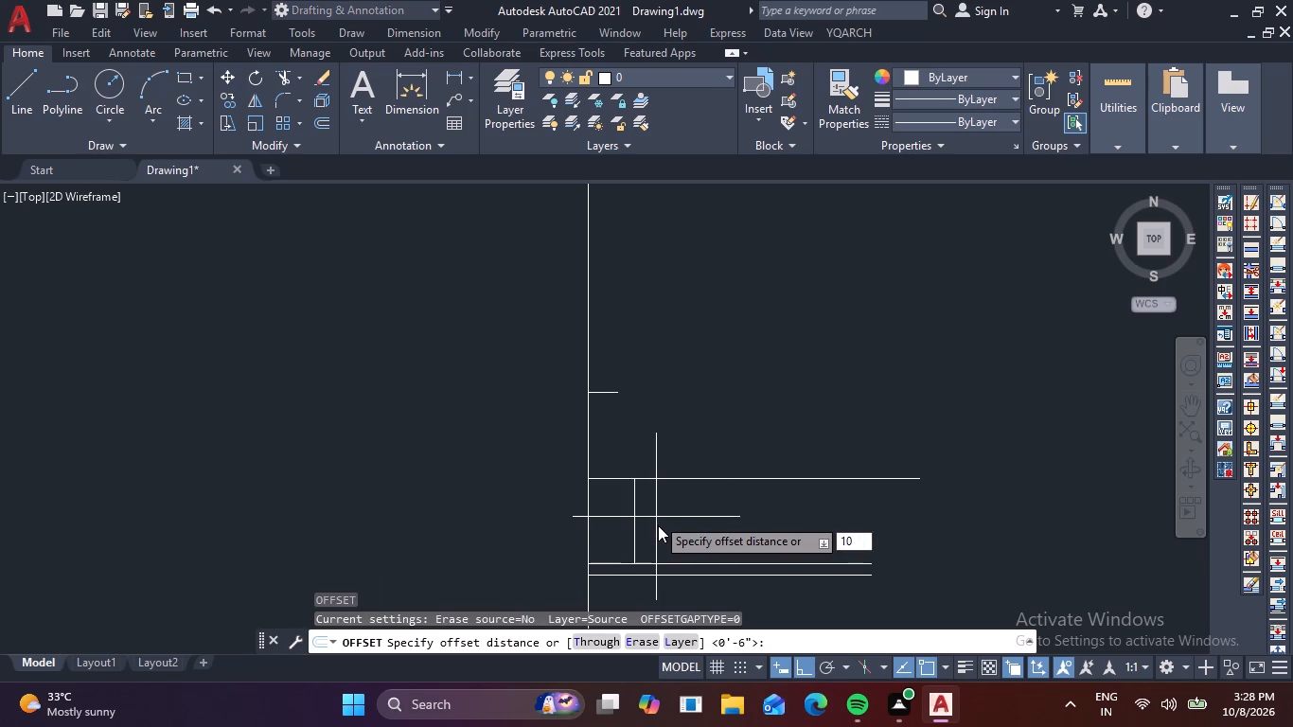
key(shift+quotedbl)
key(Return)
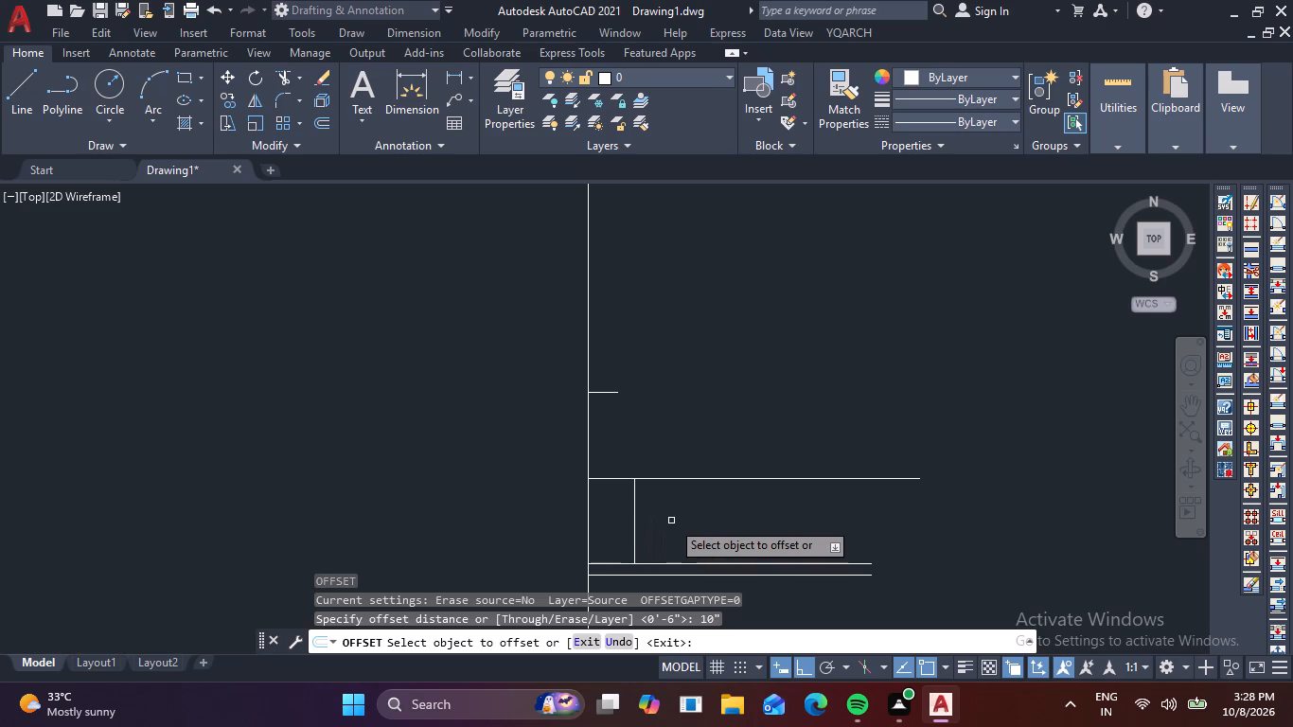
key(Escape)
Erase the short vertical line and the horizontal line that meets its top end.
drag(669, 520, 648, 496)
click(626, 466)
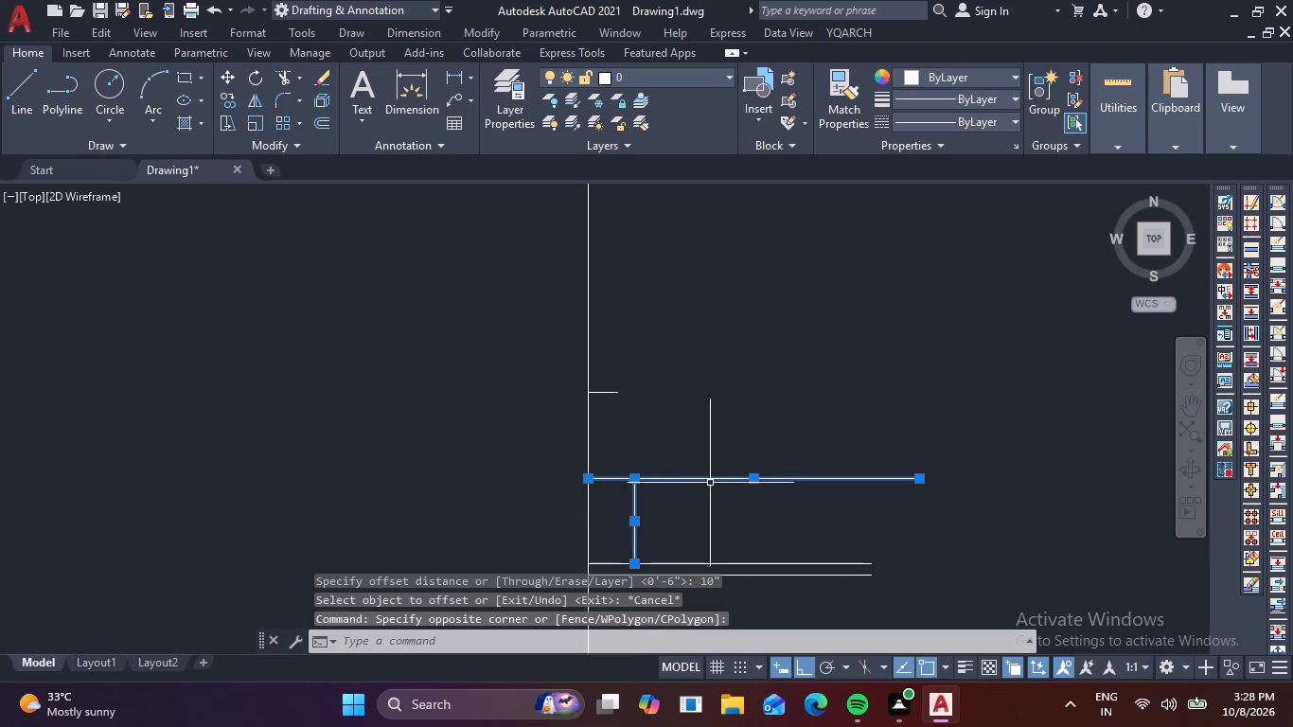
key(Delete)
Draw a line 3'6" up from the left end of the upper parallel line, continuing horizontally right past the parallel lines' ends.
key(l)
key(space)
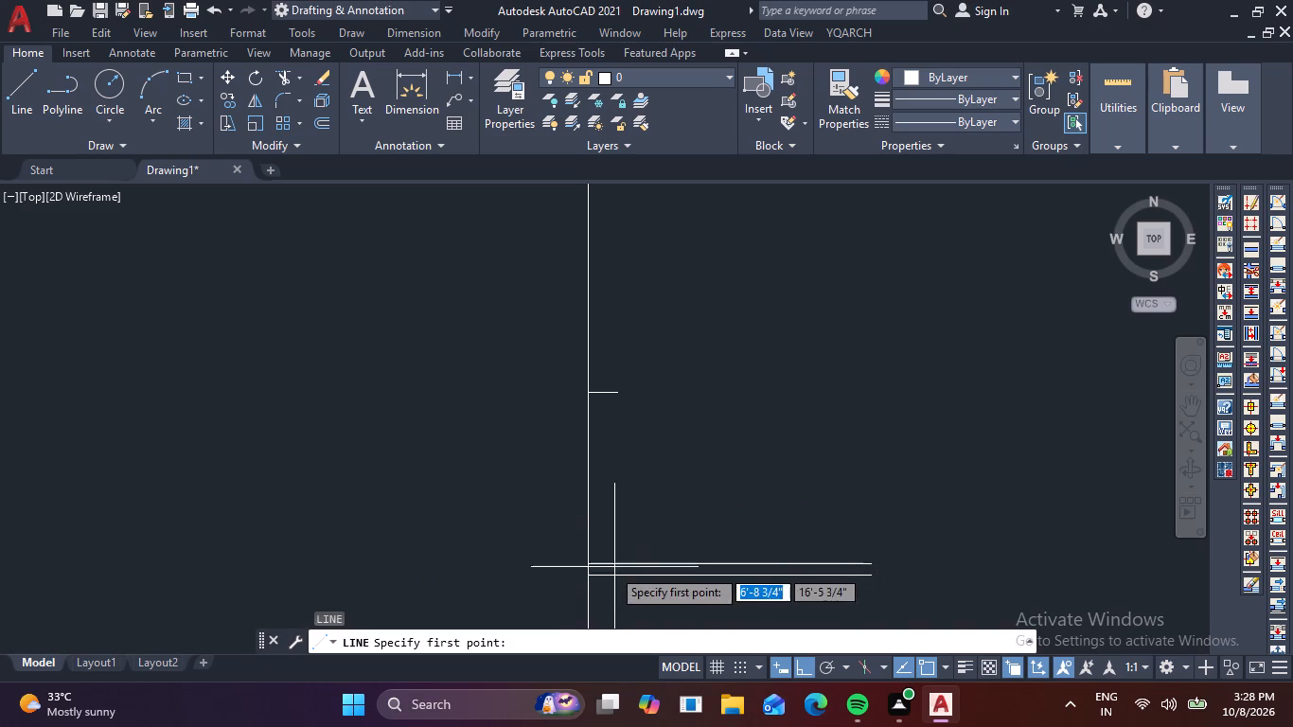
click(592, 565)
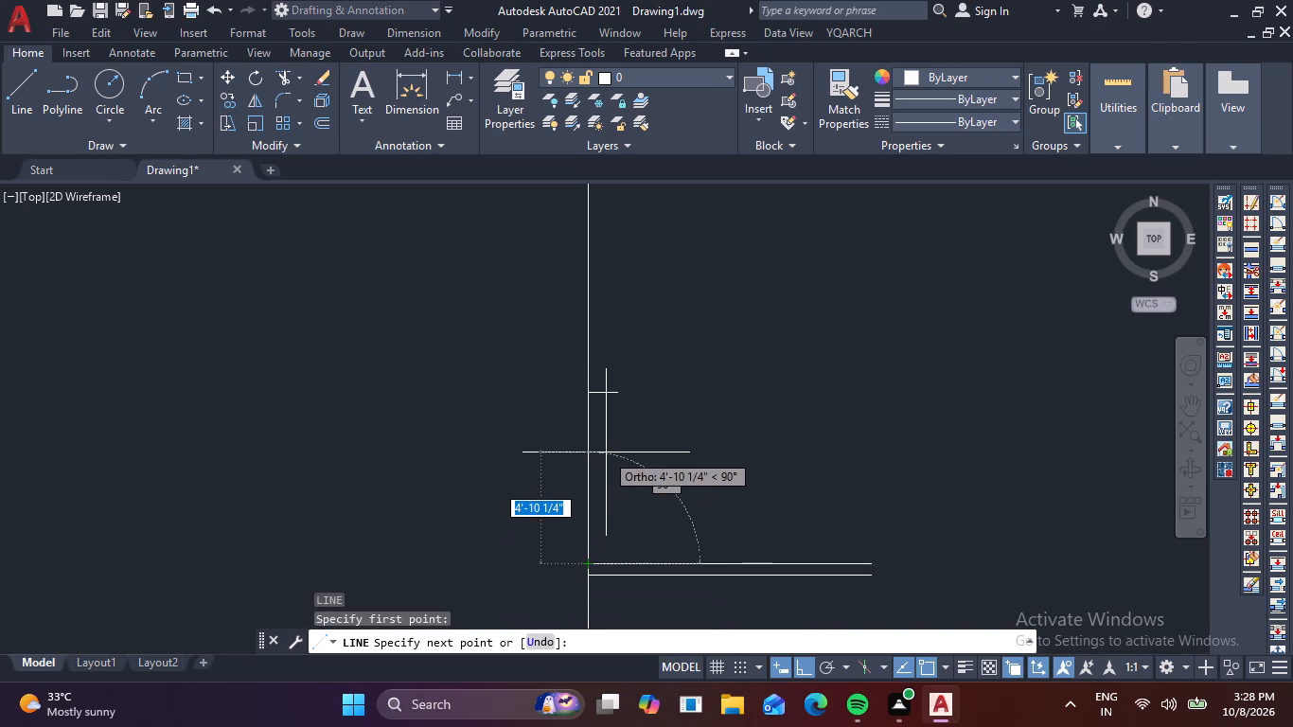
text(3')
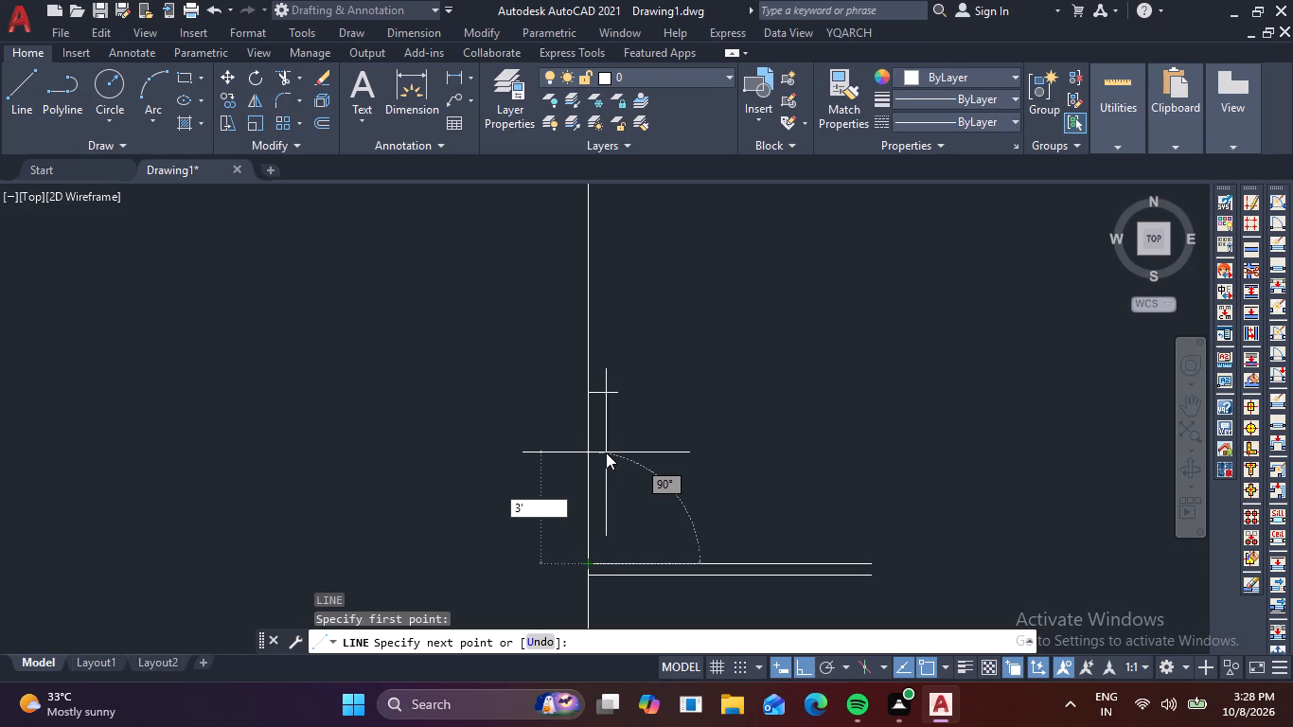
key(6)
key(shift+quotedbl)
key(Return)
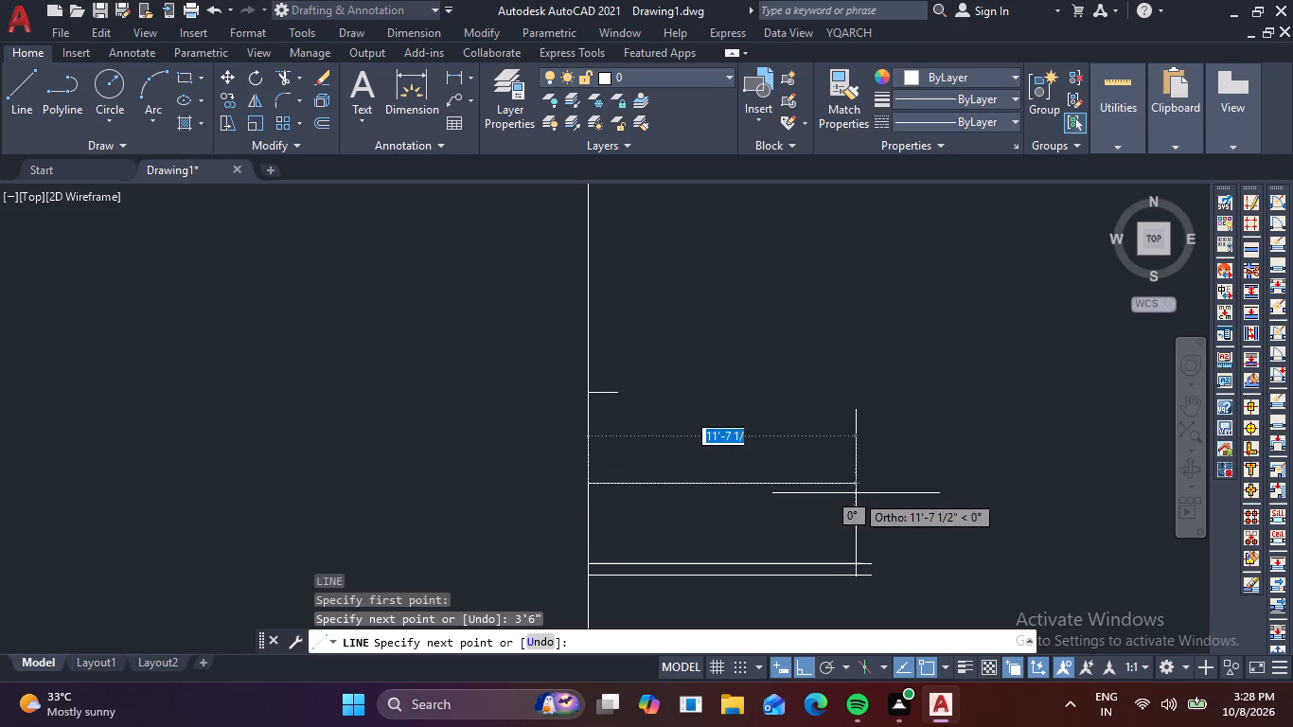
click(948, 483)
key(Escape)
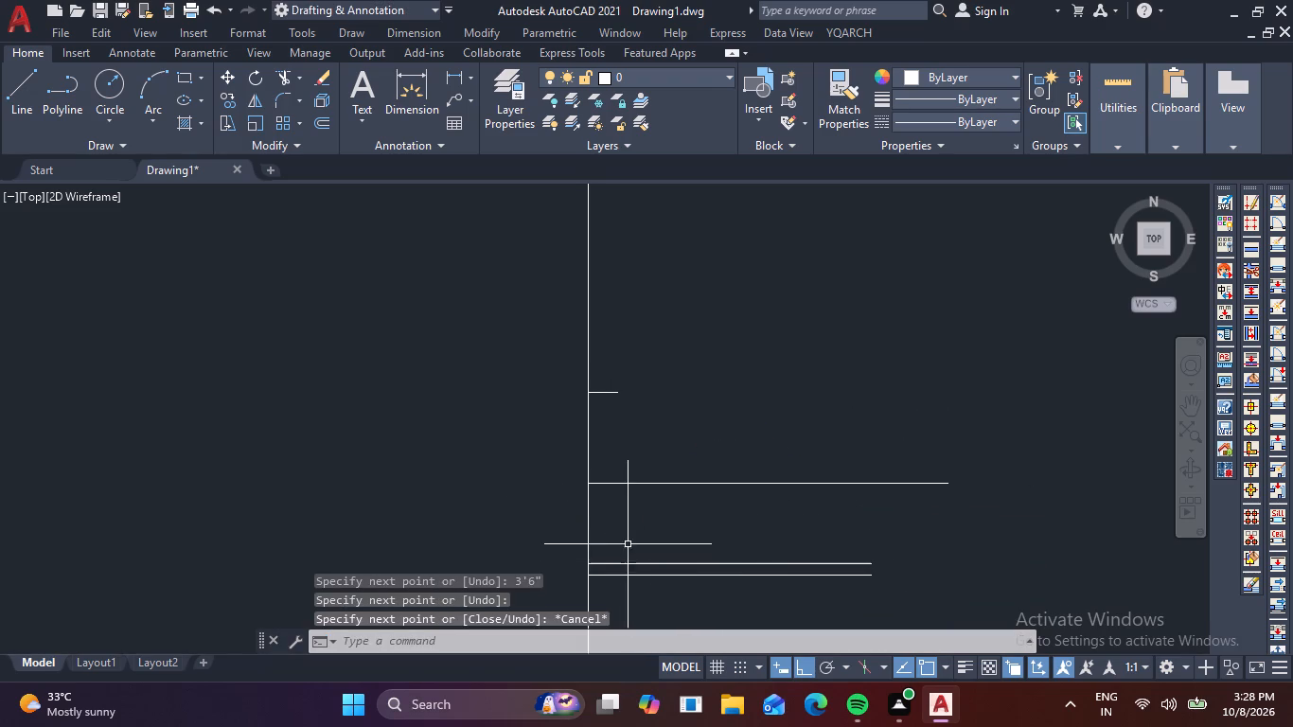
Move the 3'6" vertical line 2' to the right of the long construction line.
drag(628, 544, 611, 541)
key(Escape)
click(588, 530)
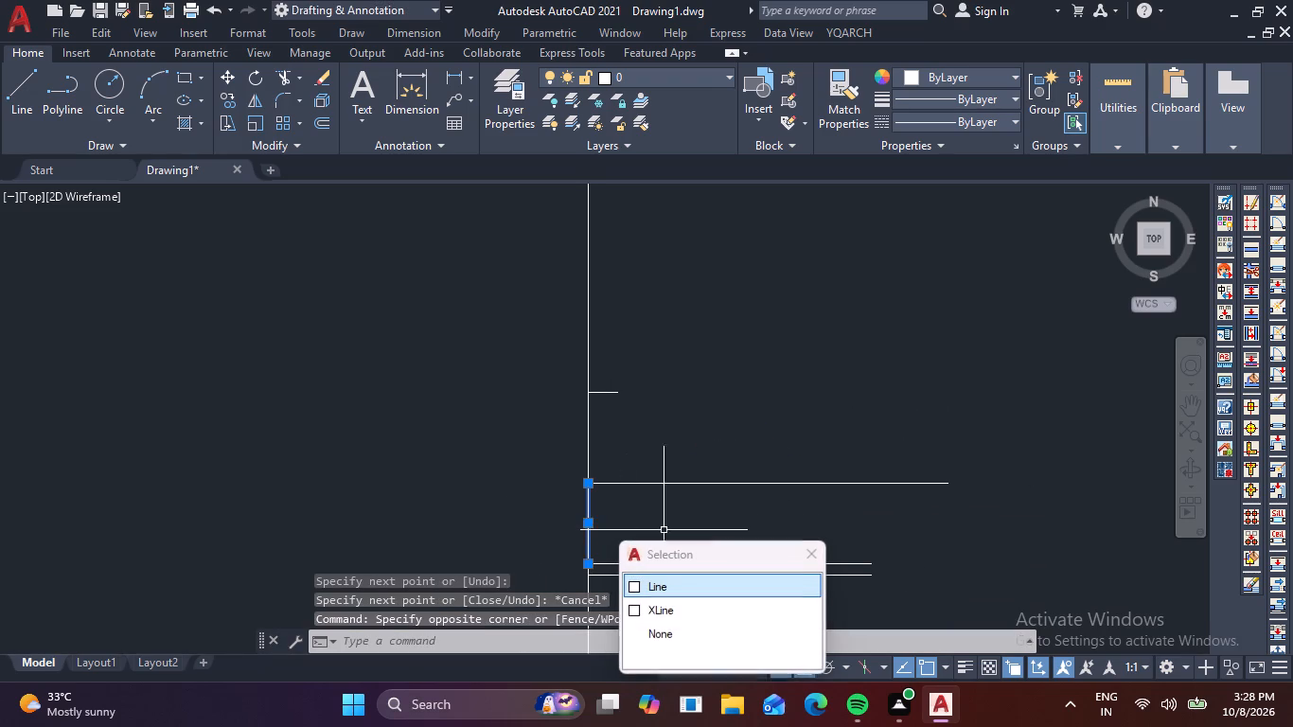
text(M)
key(space)
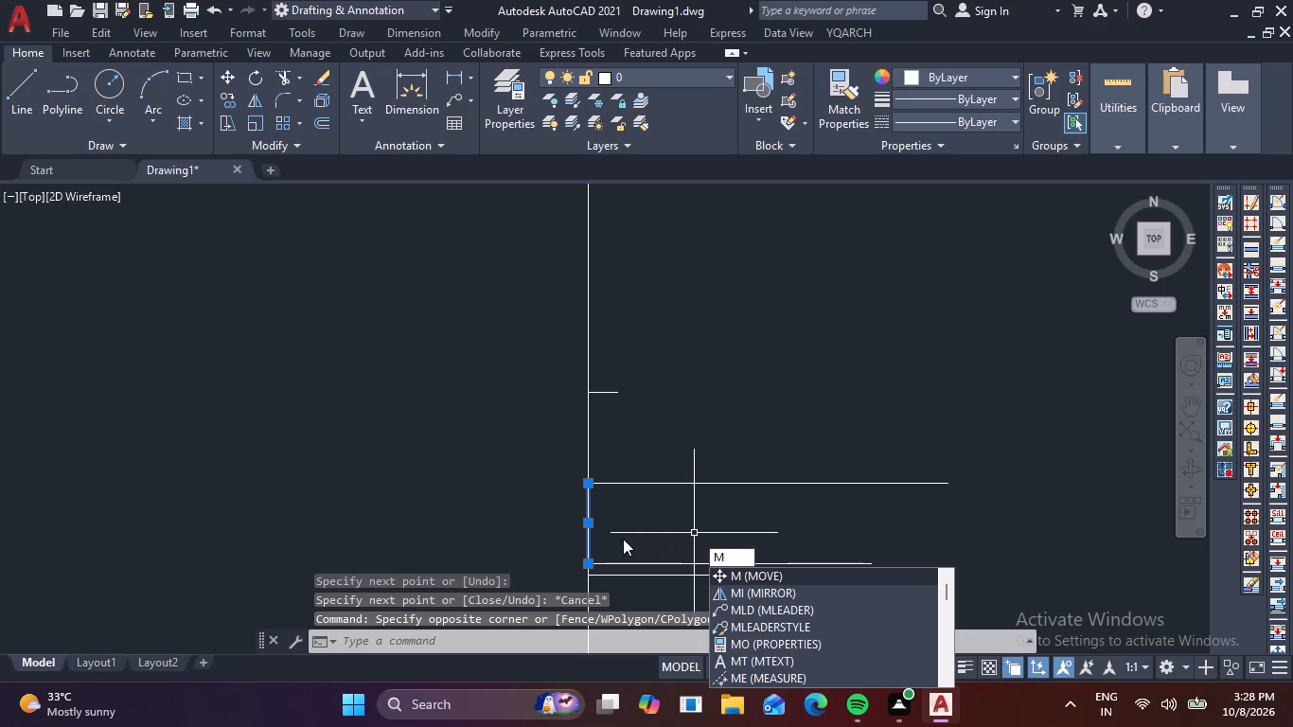
key(space)
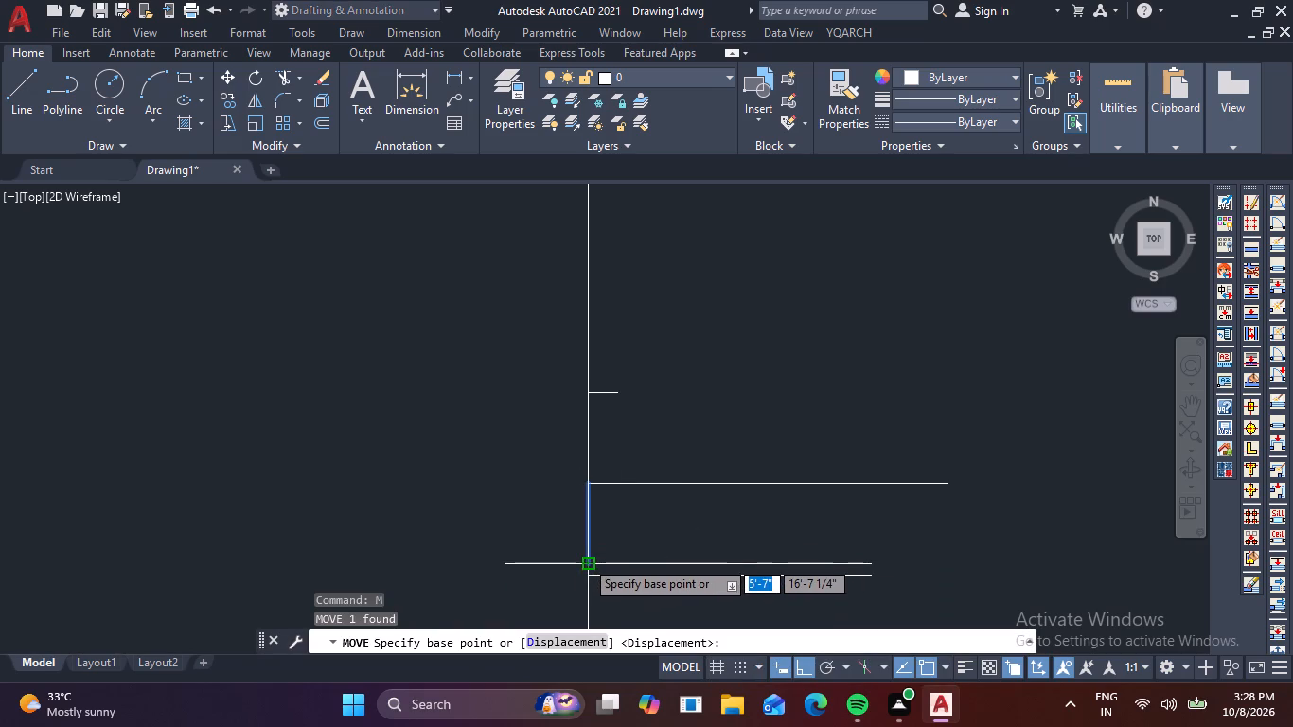
click(586, 559)
text(2')
key(Return)
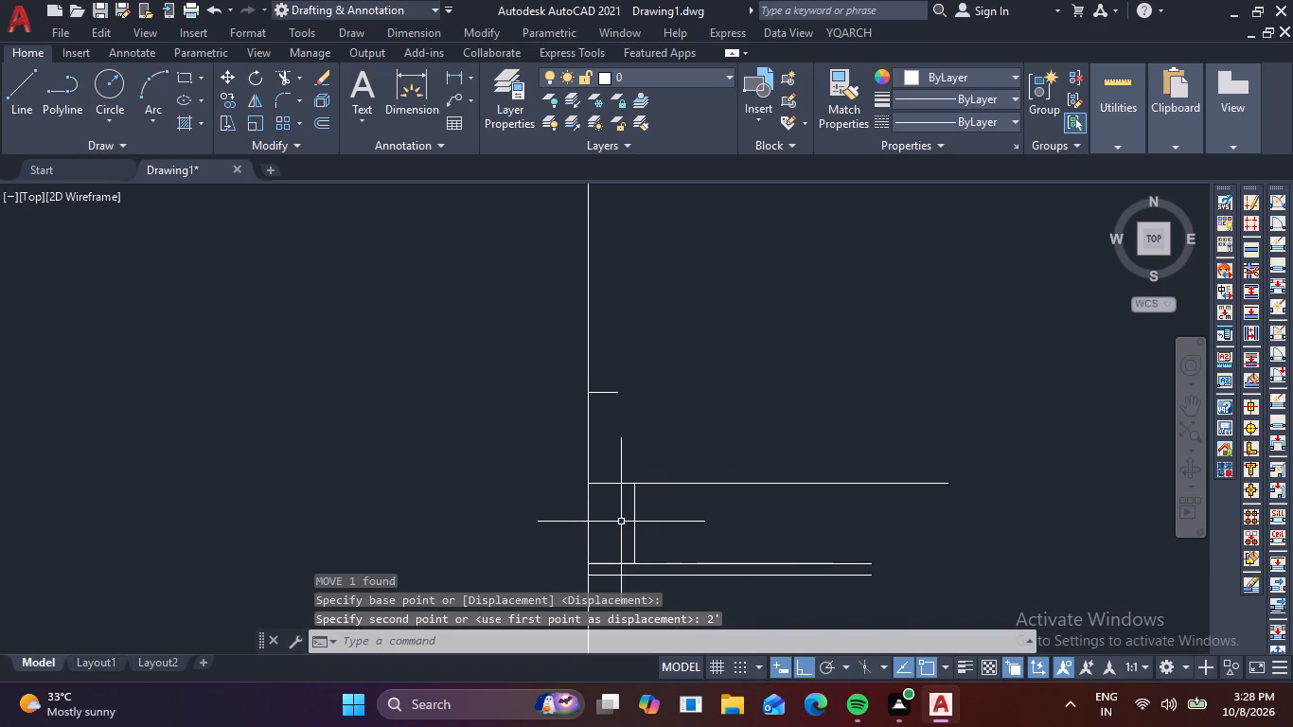
Offset the moved 3'6" vertical line repeatedly to the right at 10" spacing, making twelve copies as stair treads.
key(o)
key(Return)
text(10)
key(shift+quotedbl)
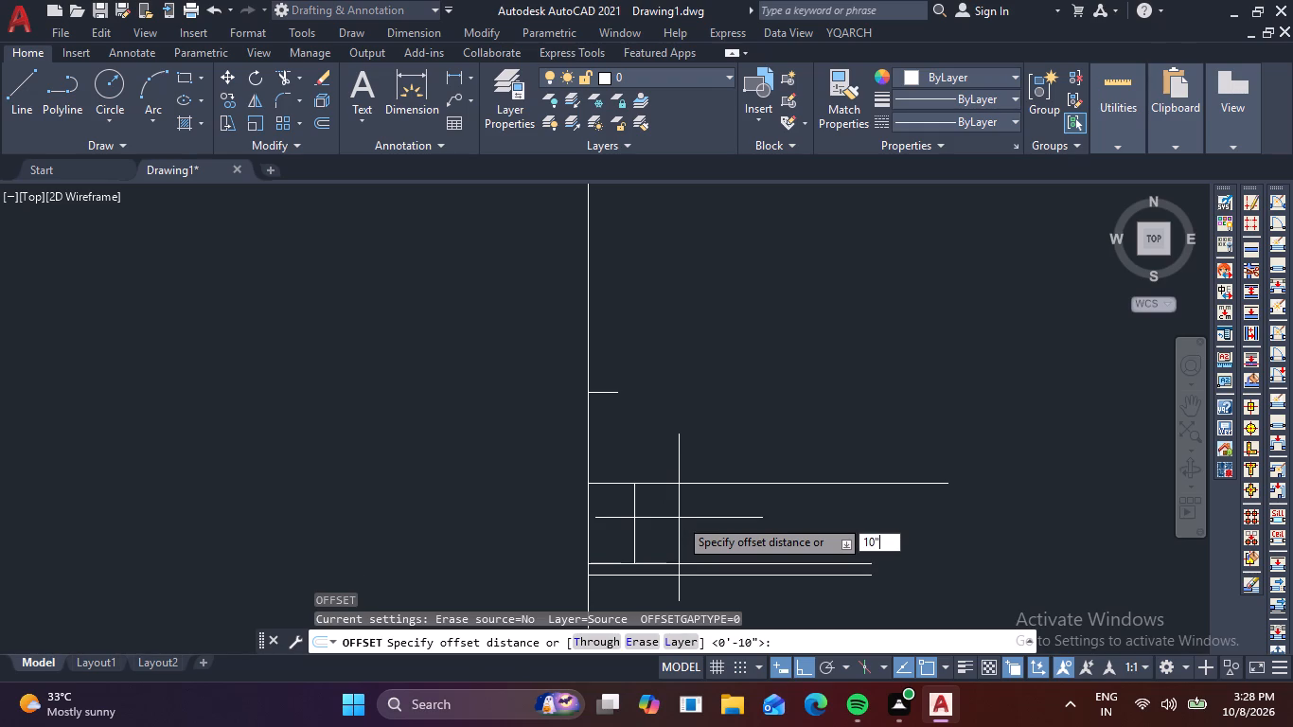
key(Return)
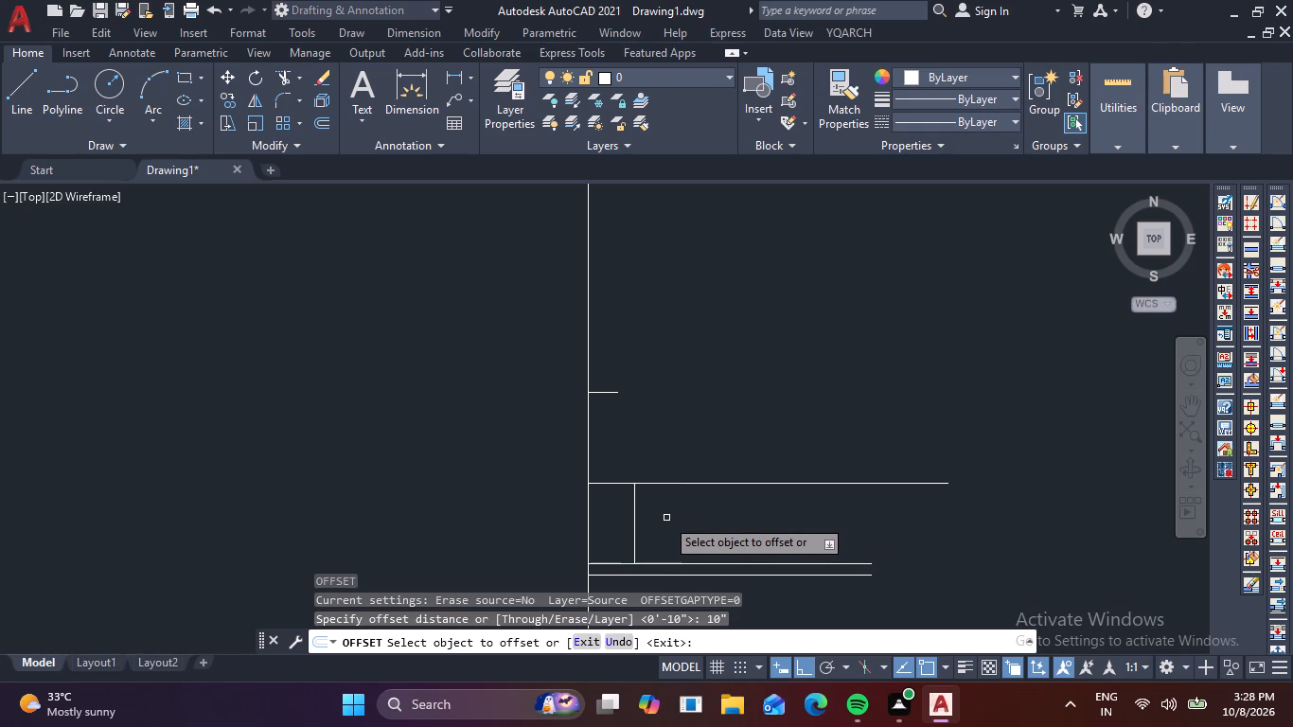
click(634, 506)
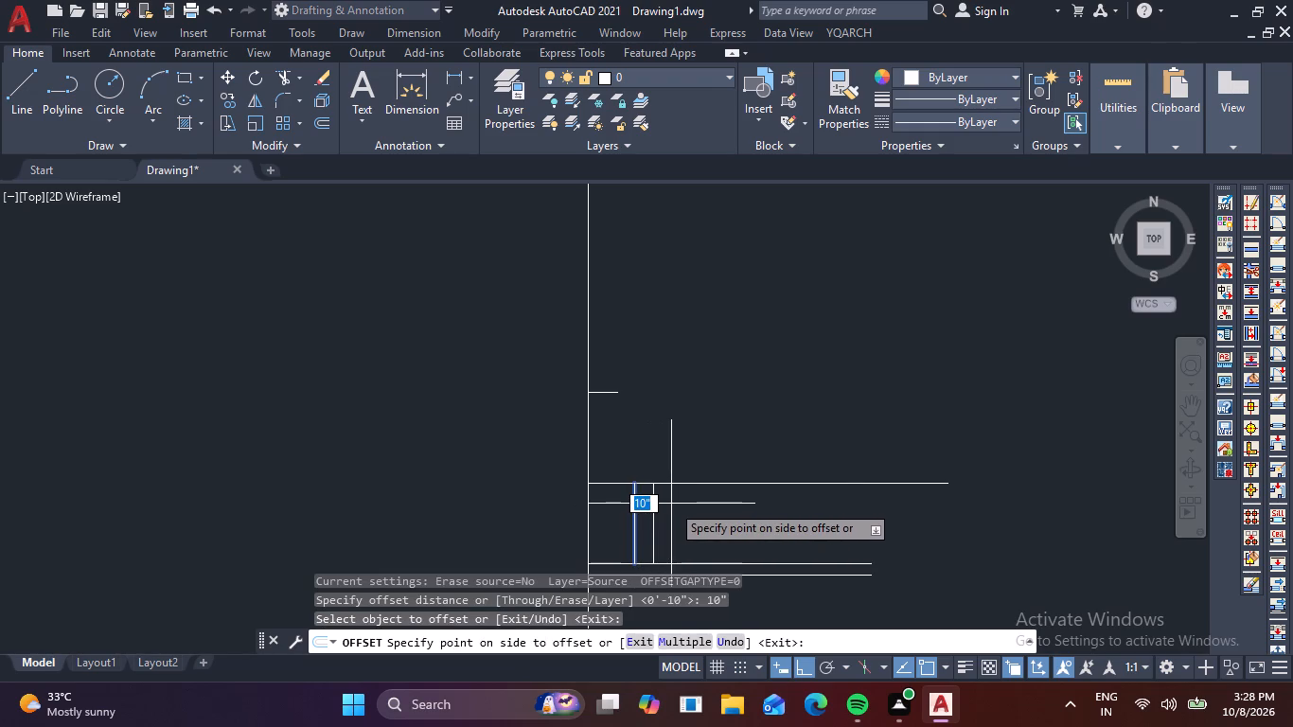
right_click(671, 504)
click(750, 336)
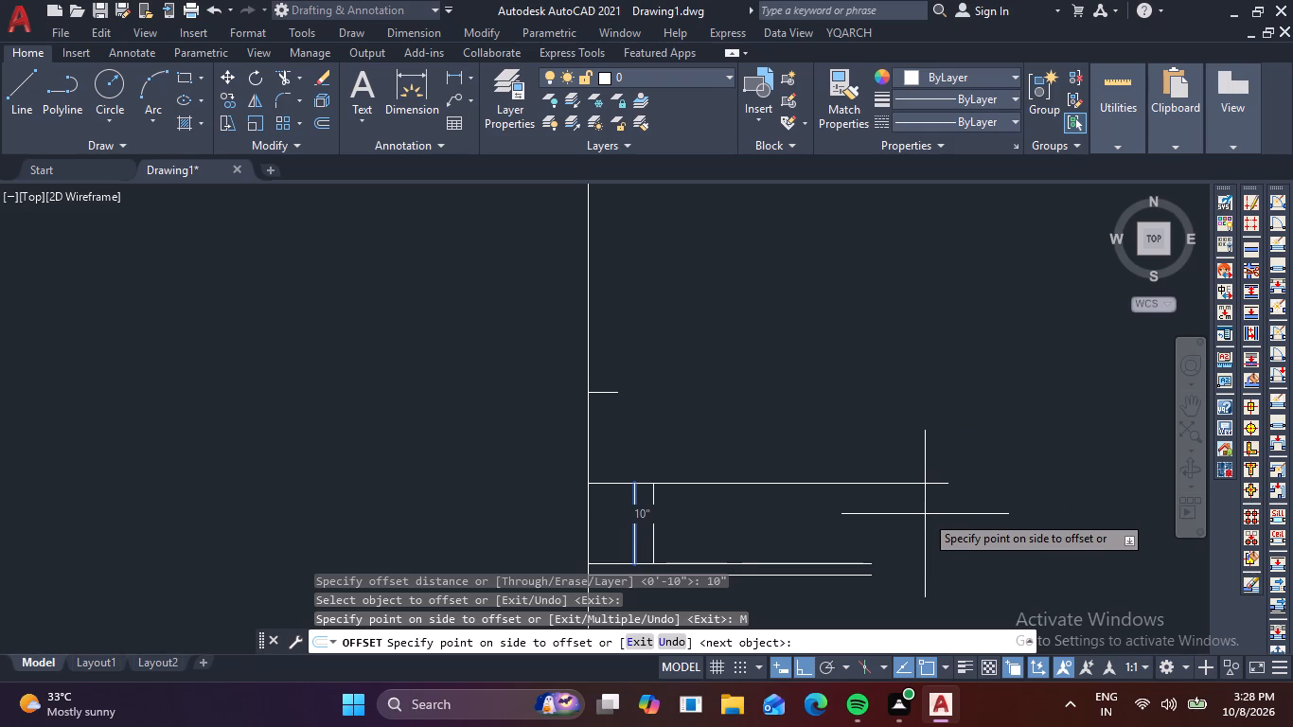
click(925, 514)
double_click(954, 522)
click(963, 520)
click(983, 520)
click(991, 532)
click(1000, 533)
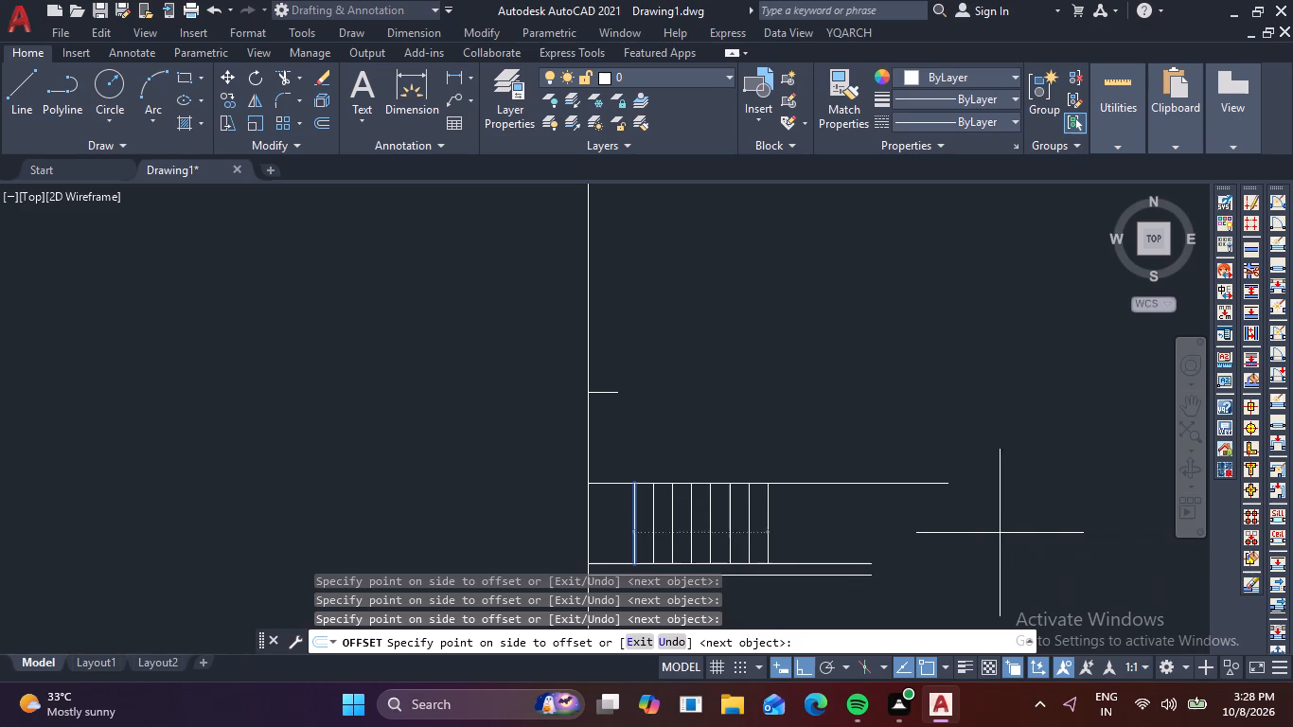
click(1018, 530)
click(1031, 529)
click(1045, 527)
double_click(1066, 524)
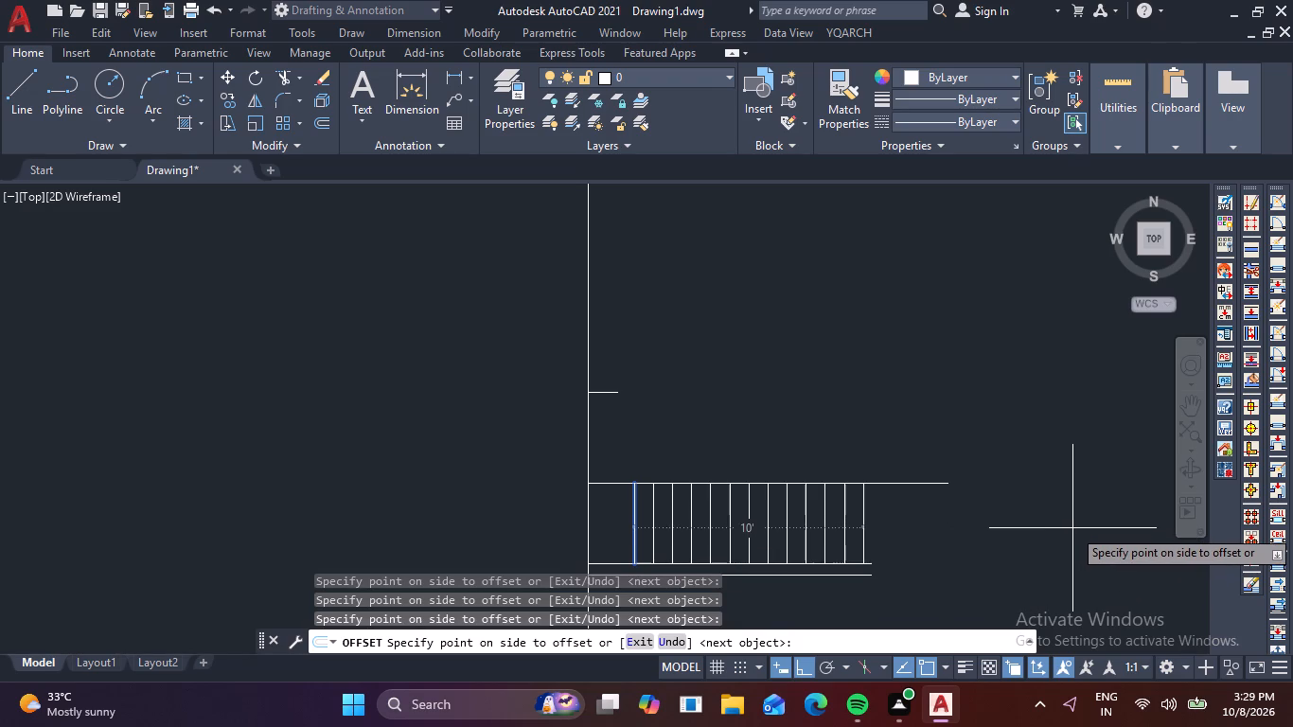
click(1086, 528)
key(Escape)
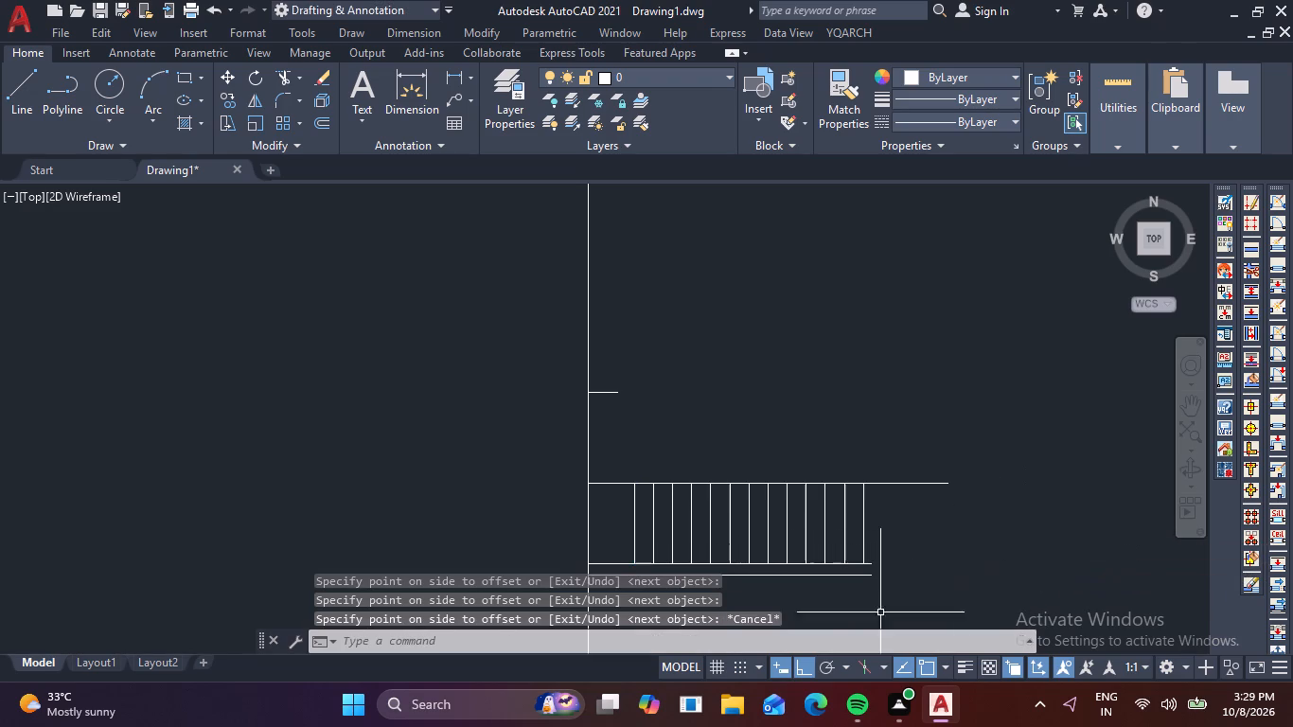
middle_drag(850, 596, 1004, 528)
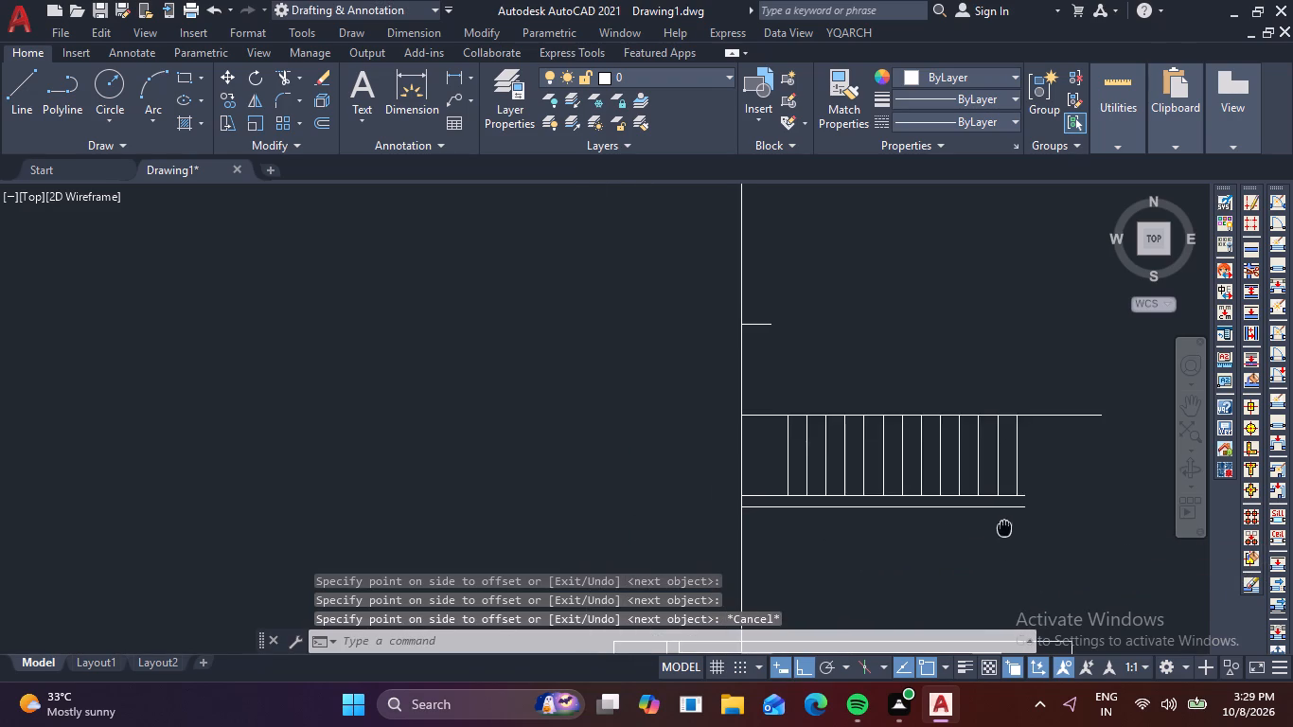
Copy the solid column hatch beside treads 9 and 10 of the reference stair to just below the new parallel lines' left end.
middle_drag(1004, 528, 1018, 574)
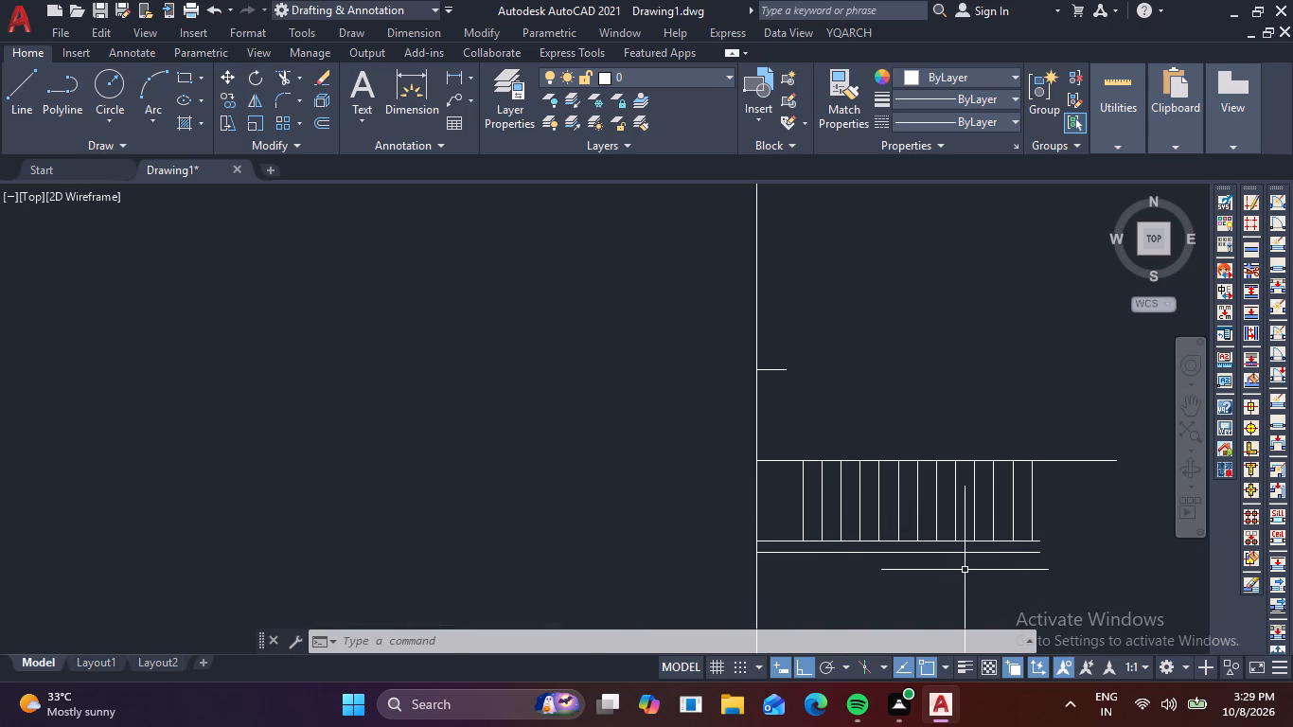
scroll(965, 570, down, 1)
middle_drag(965, 570, 906, 465)
middle_drag(790, 607, 791, 600)
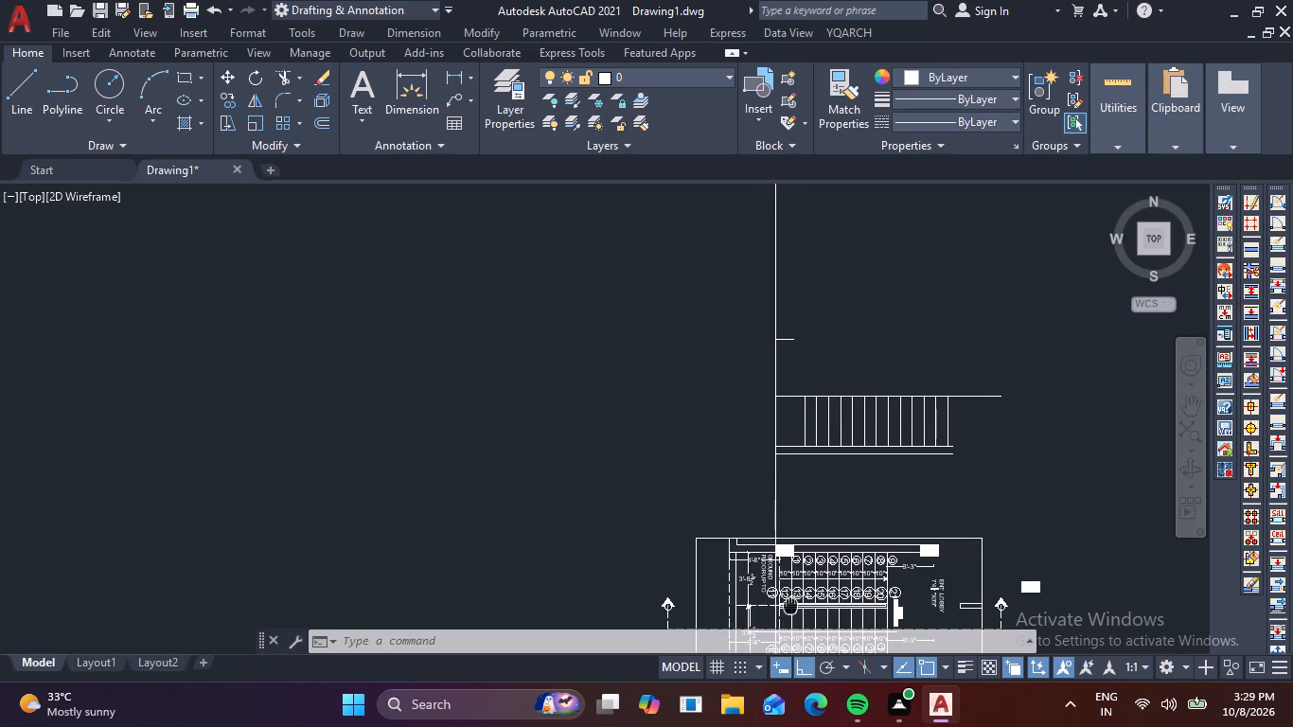
middle_drag(791, 600, 805, 516)
scroll(789, 602, up, 2)
click(792, 526)
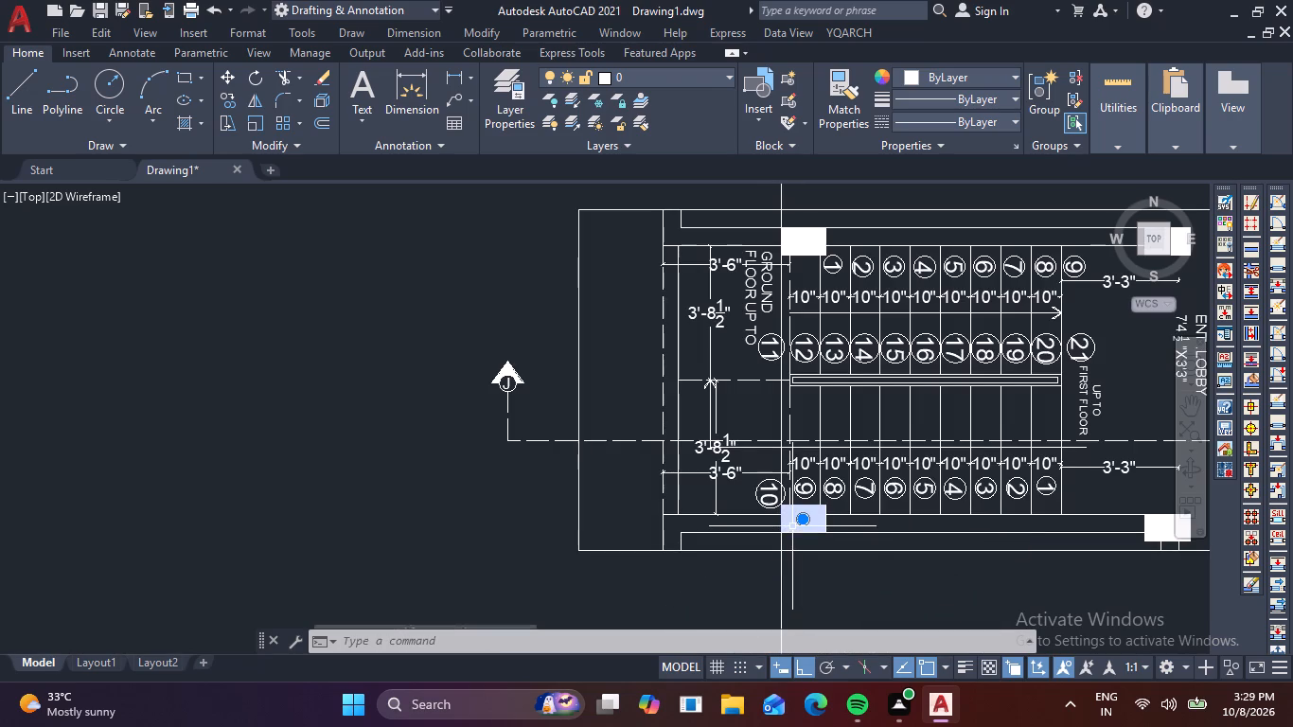
key(m)
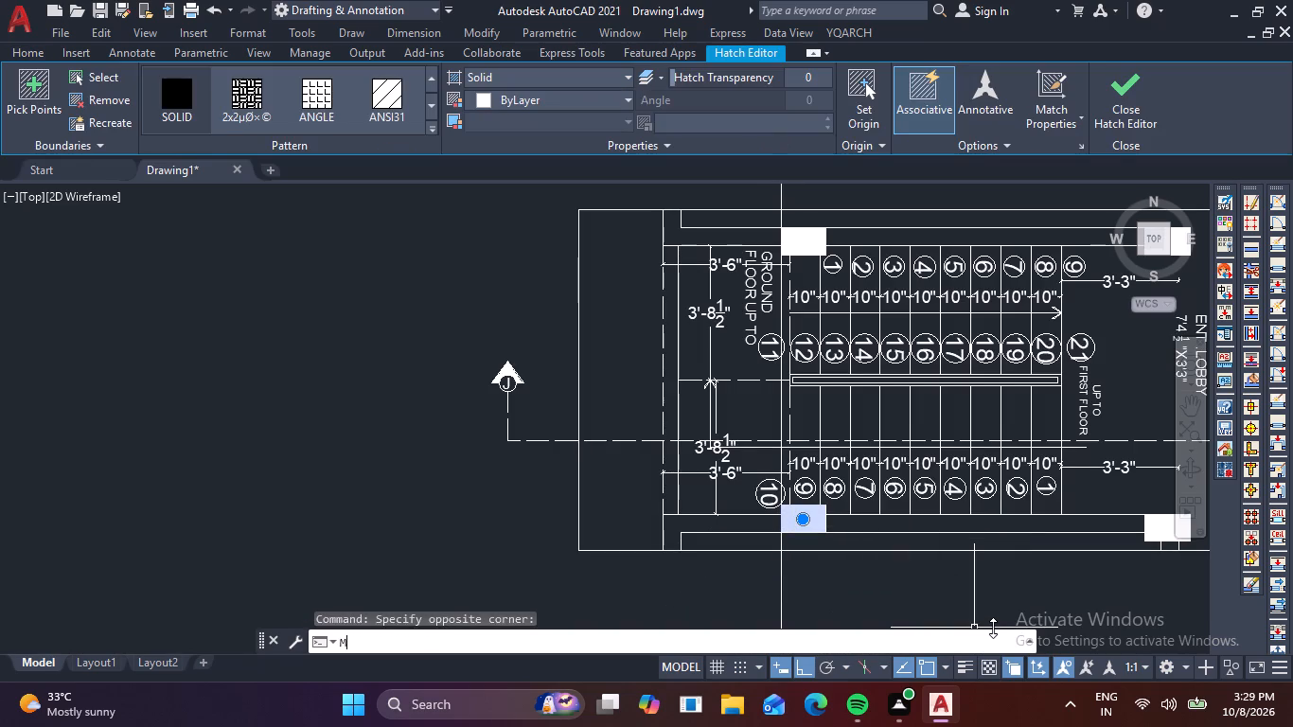
key(Escape)
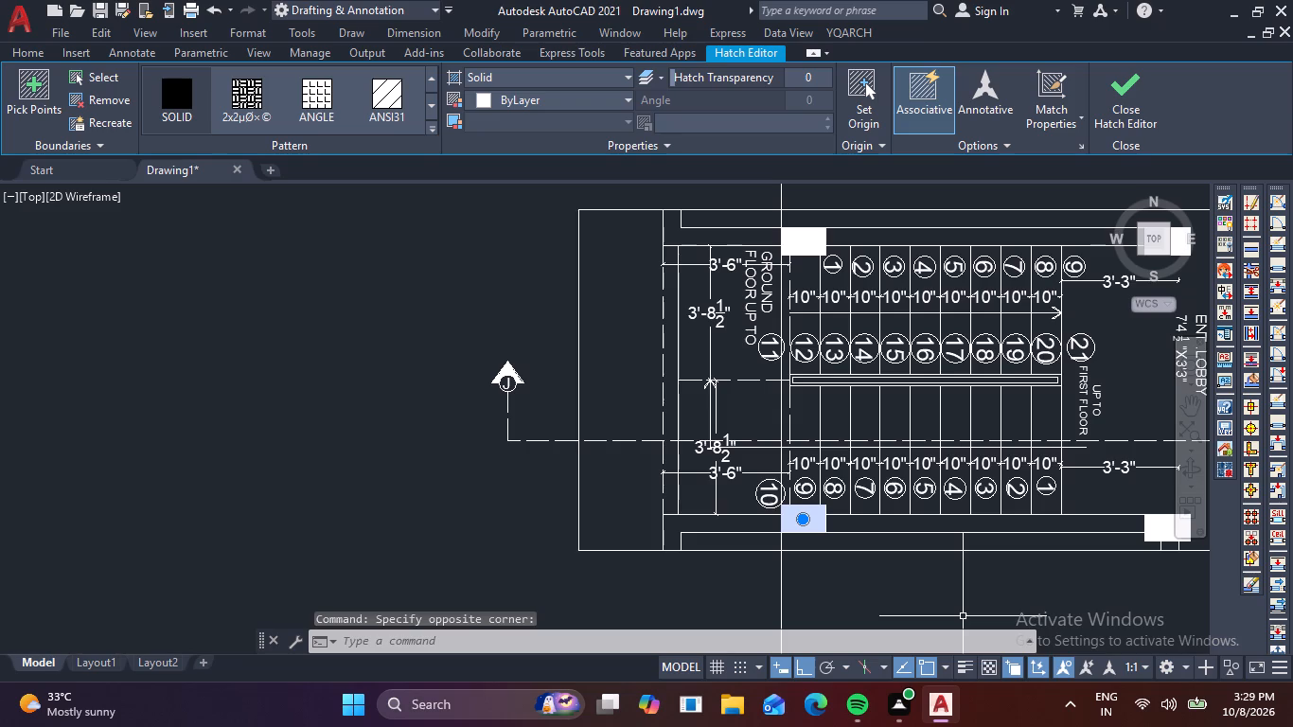
text(CO)
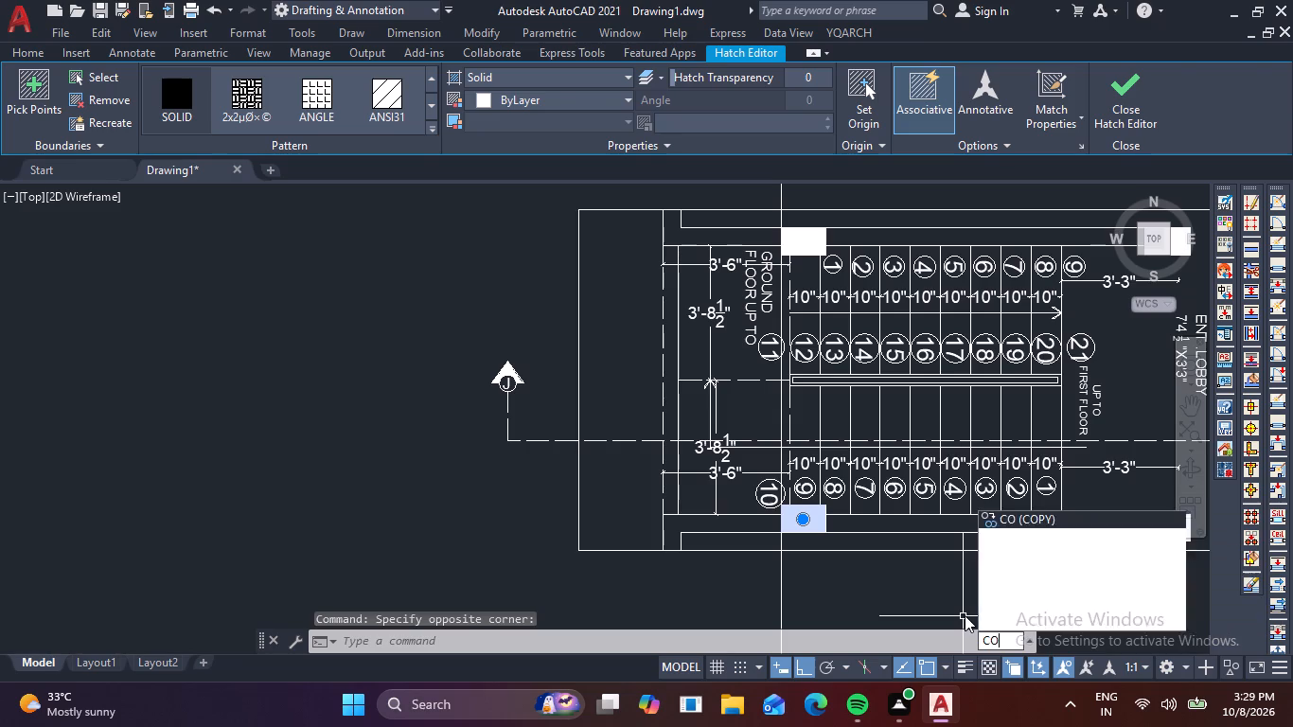
key(space)
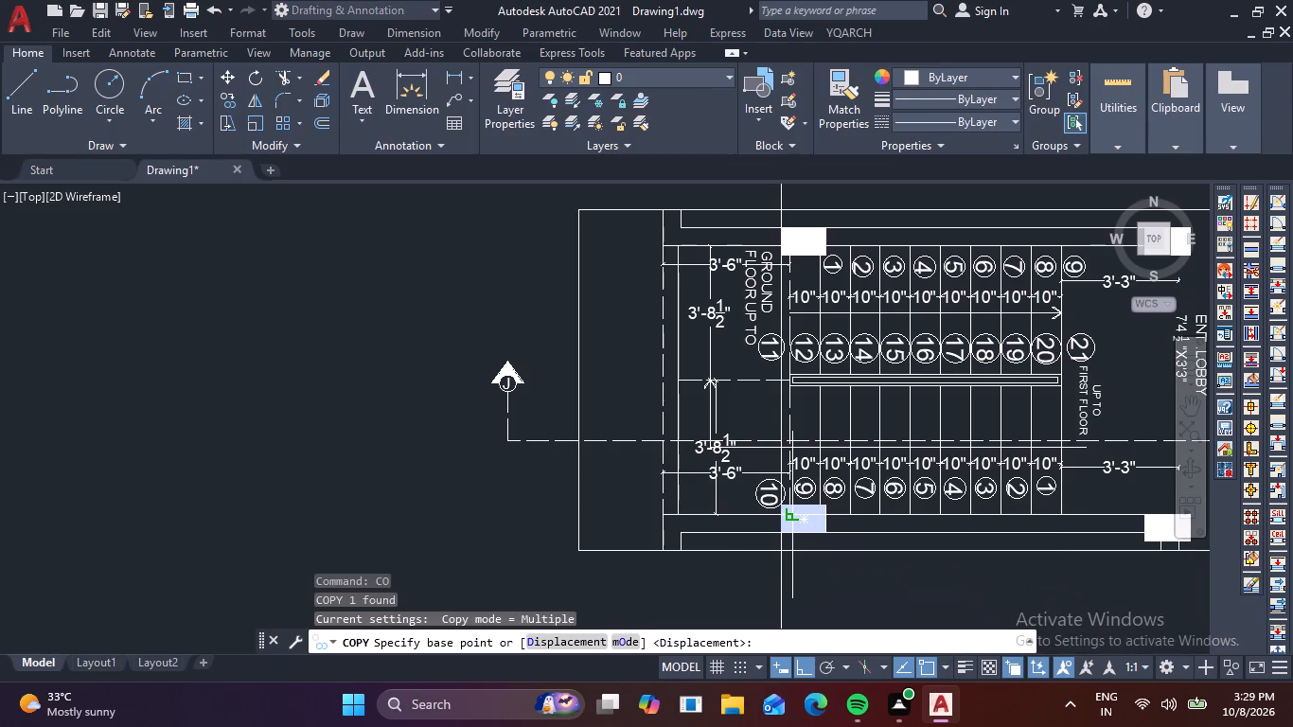
click(795, 520)
scroll(821, 421, down, 1)
middle_drag(819, 423, 810, 682)
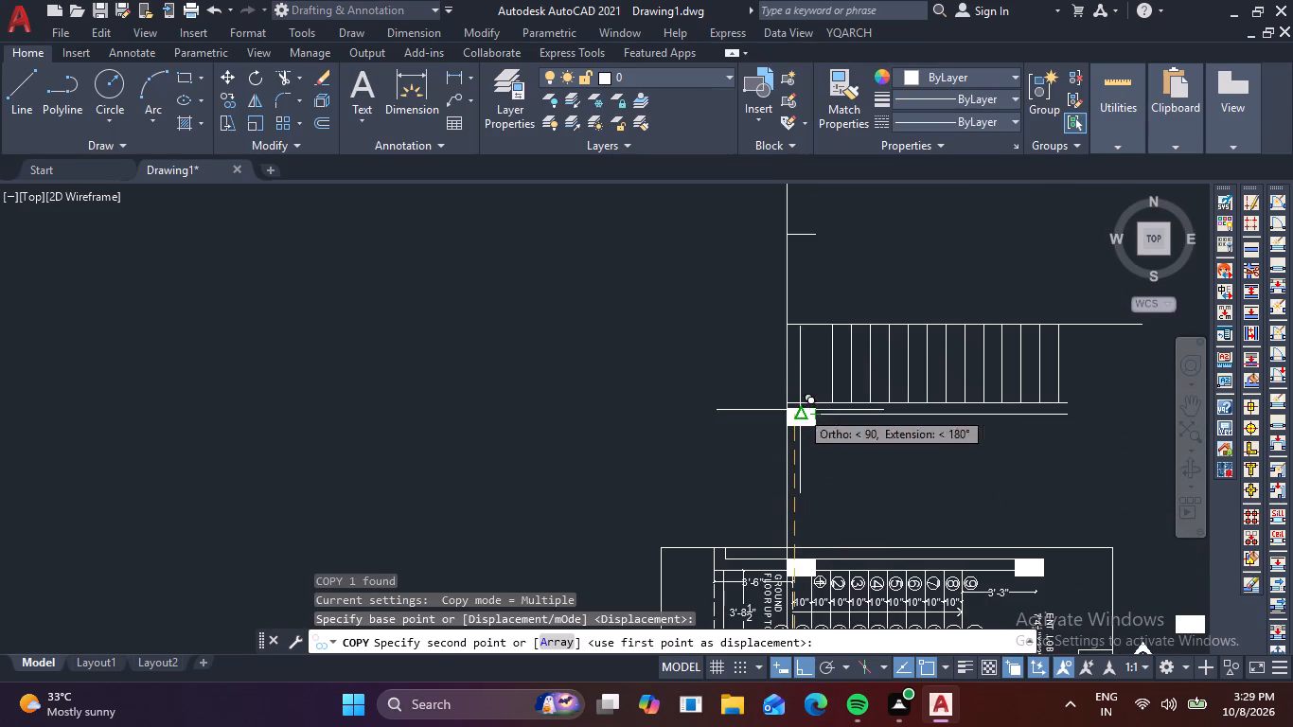
scroll(798, 409, up, 2)
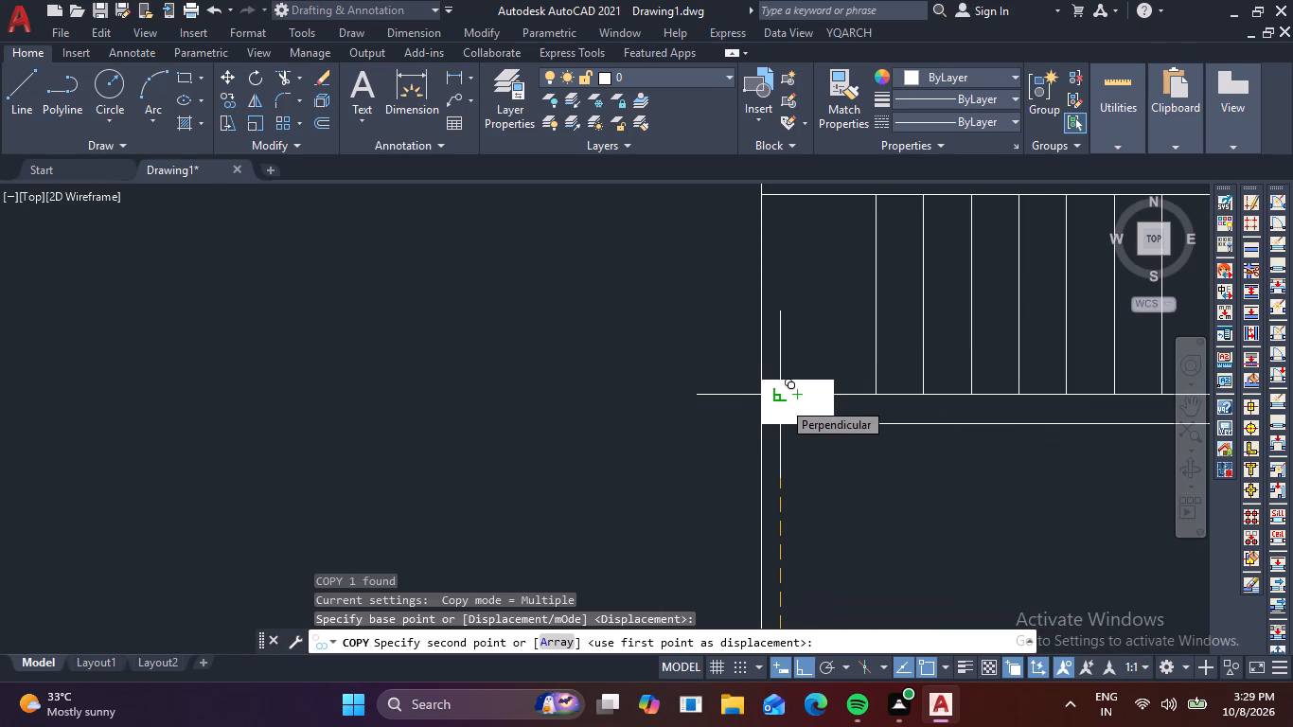
click(799, 466)
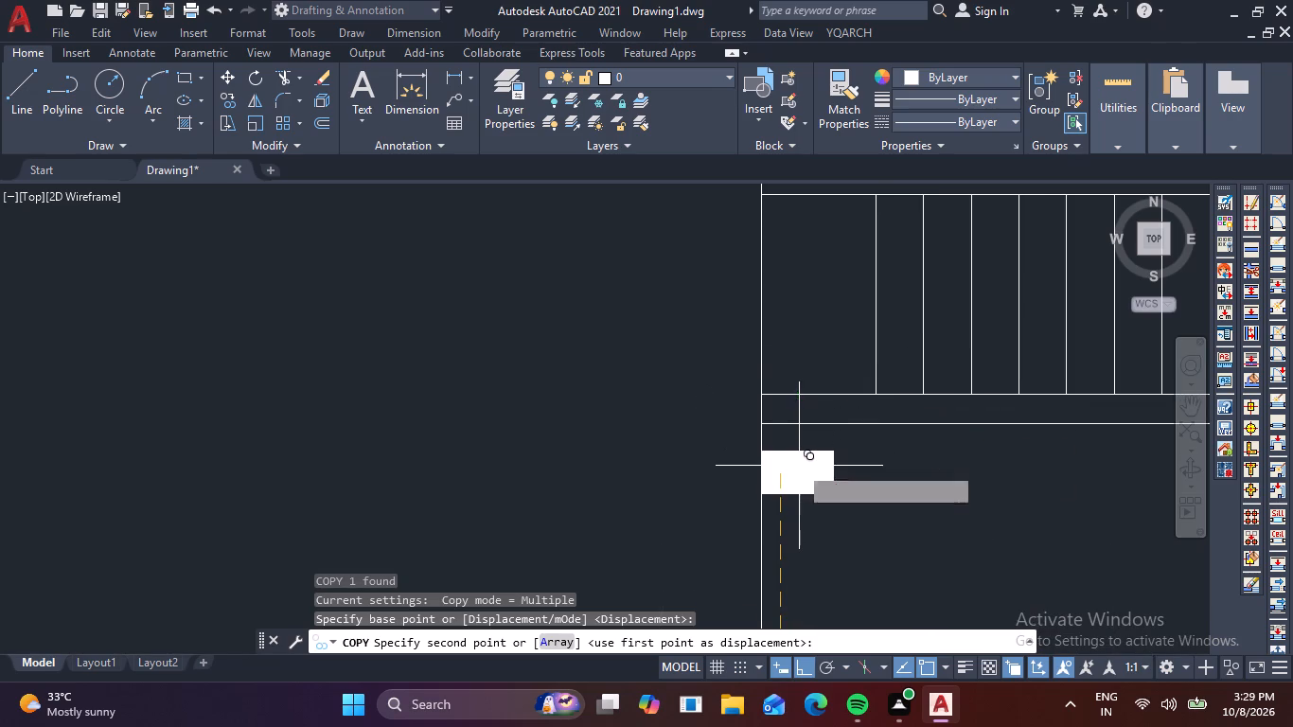
key(Escape)
Move the copied column hatch up so its lower-left corner meets the lower parallel line at the long vertical line.
drag(861, 549, 858, 534)
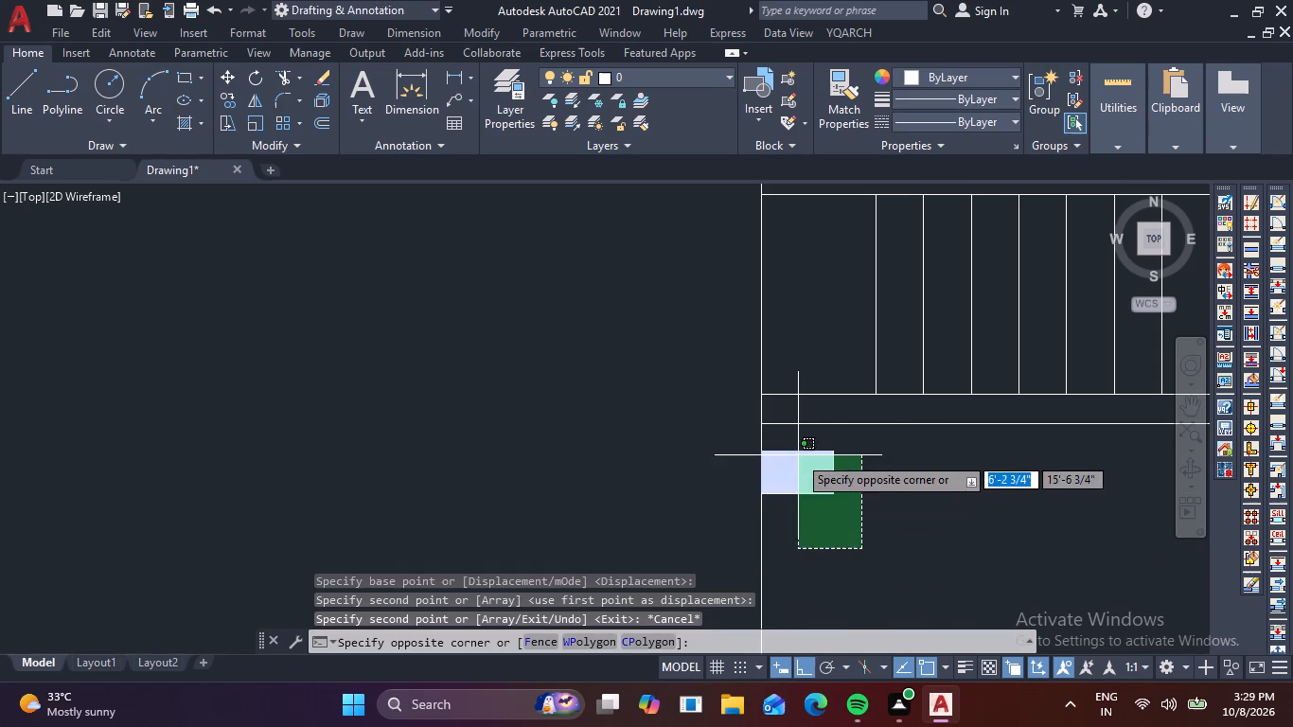
click(796, 452)
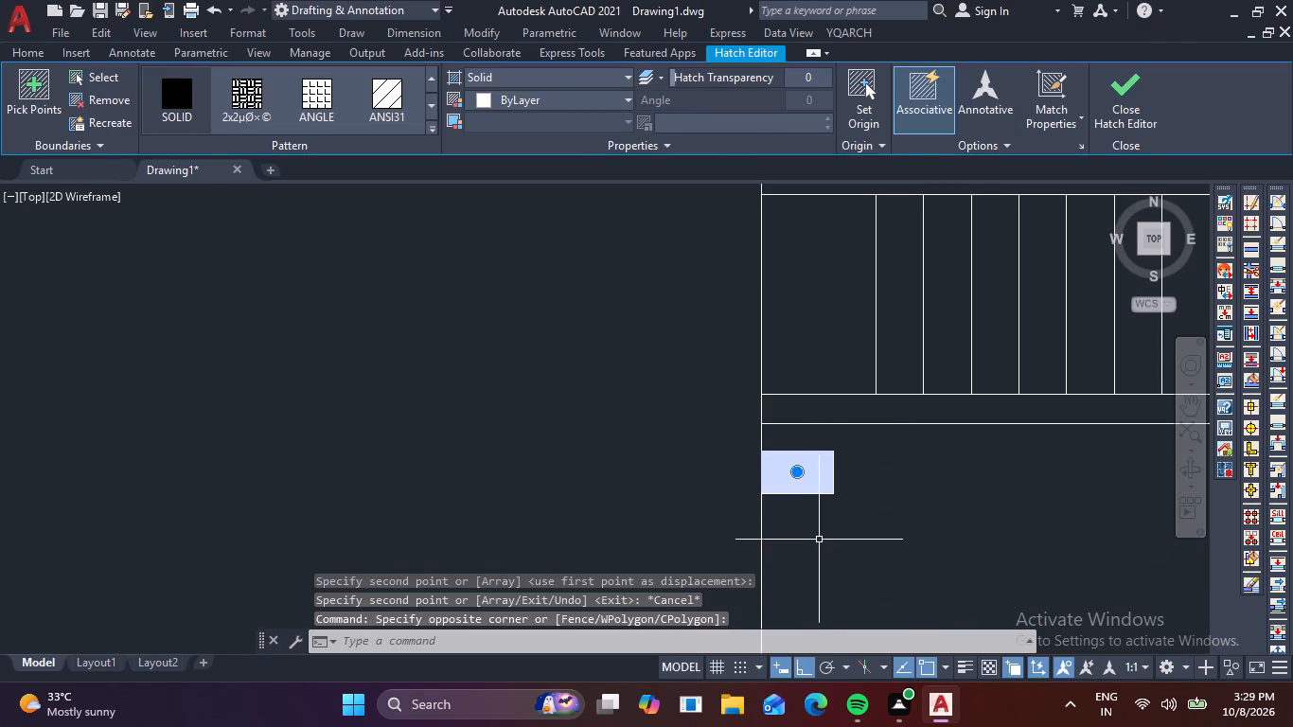
text(M)
key(space)
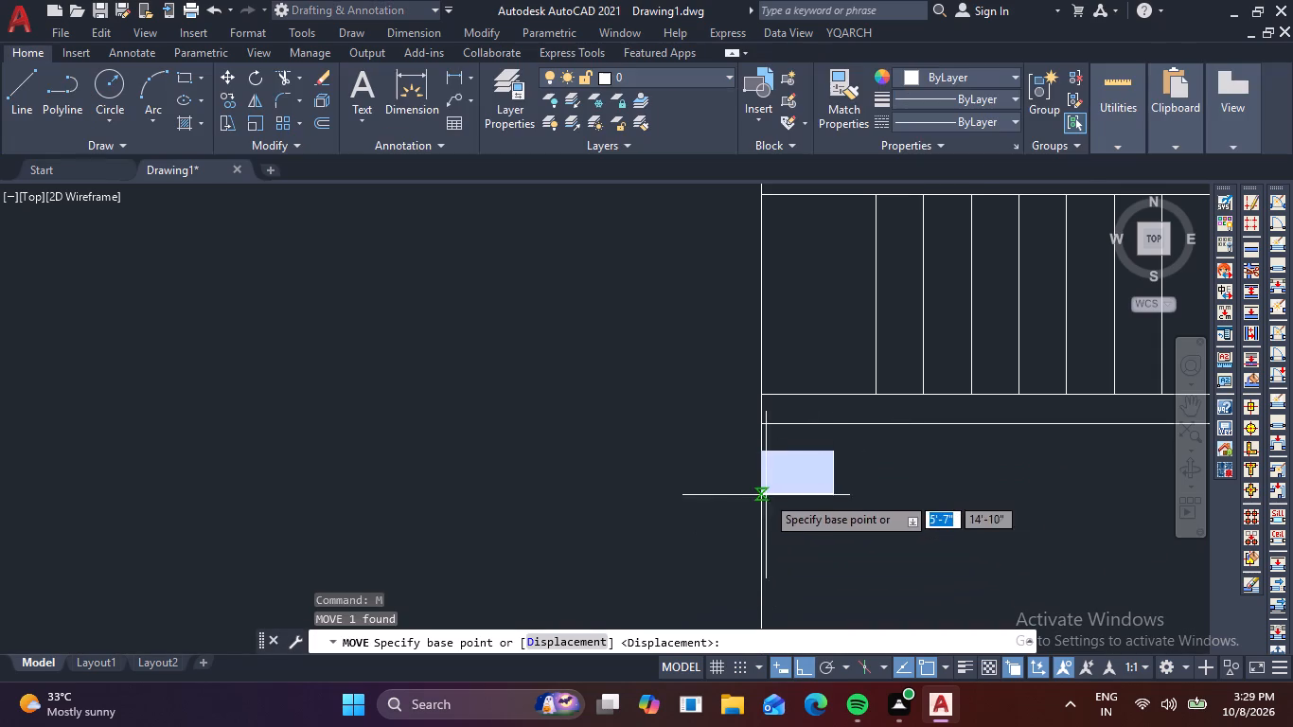
click(761, 493)
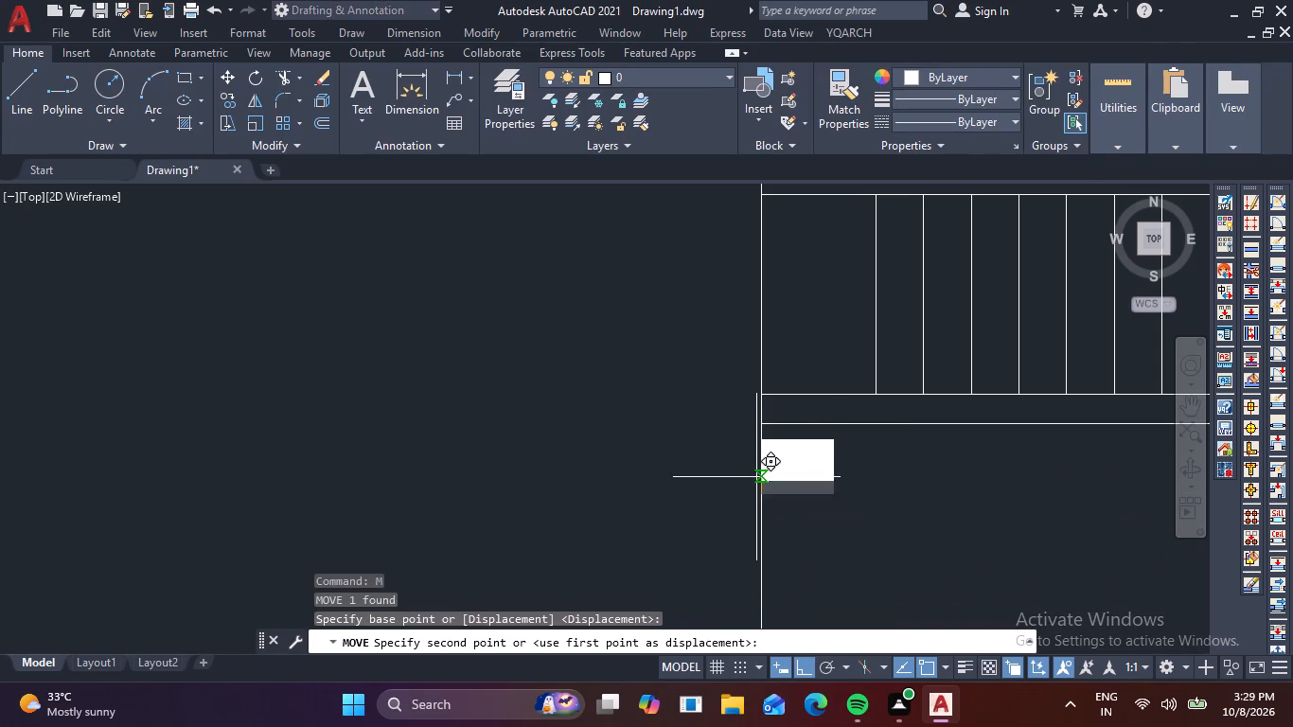
click(761, 428)
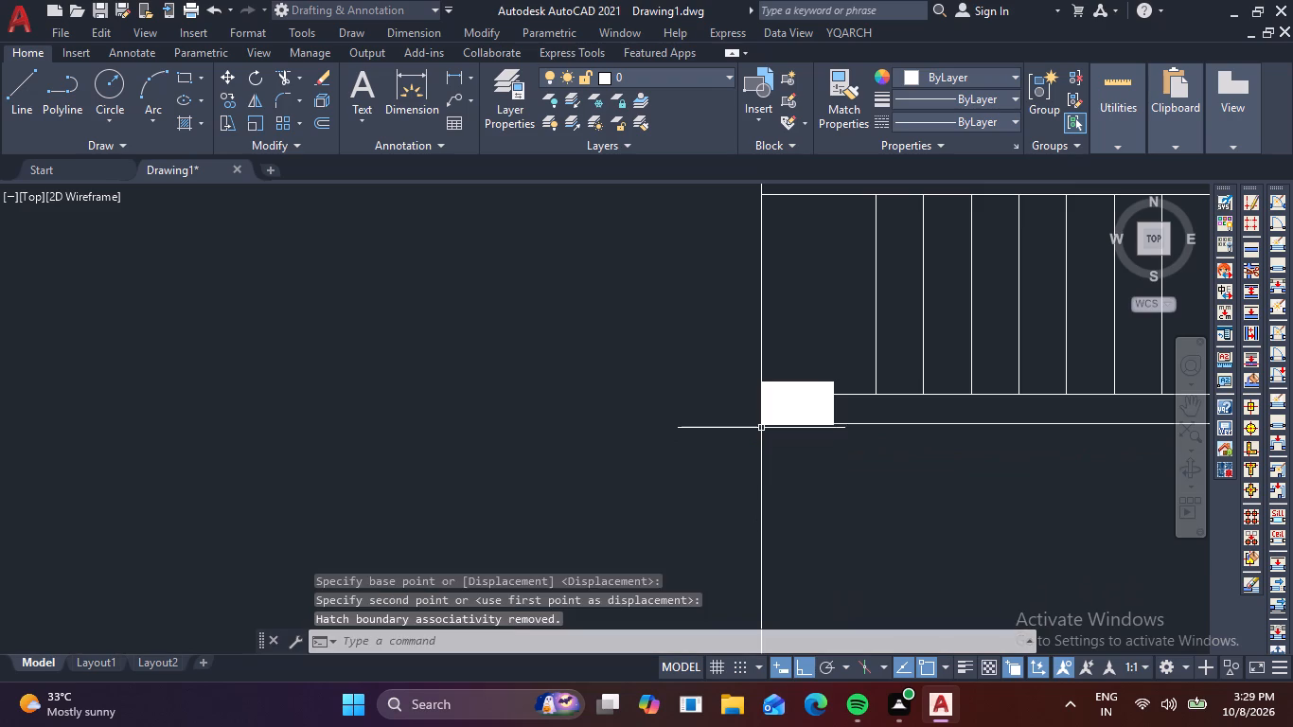
Copy the new flight's column, with its enclosed line pieces, about 6'-11" up the long vertical line to just below the short horizontal line.
scroll(802, 517, down, 3)
middle_drag(874, 540, 880, 447)
middle_drag(880, 447, 893, 580)
scroll(808, 555, up, 2)
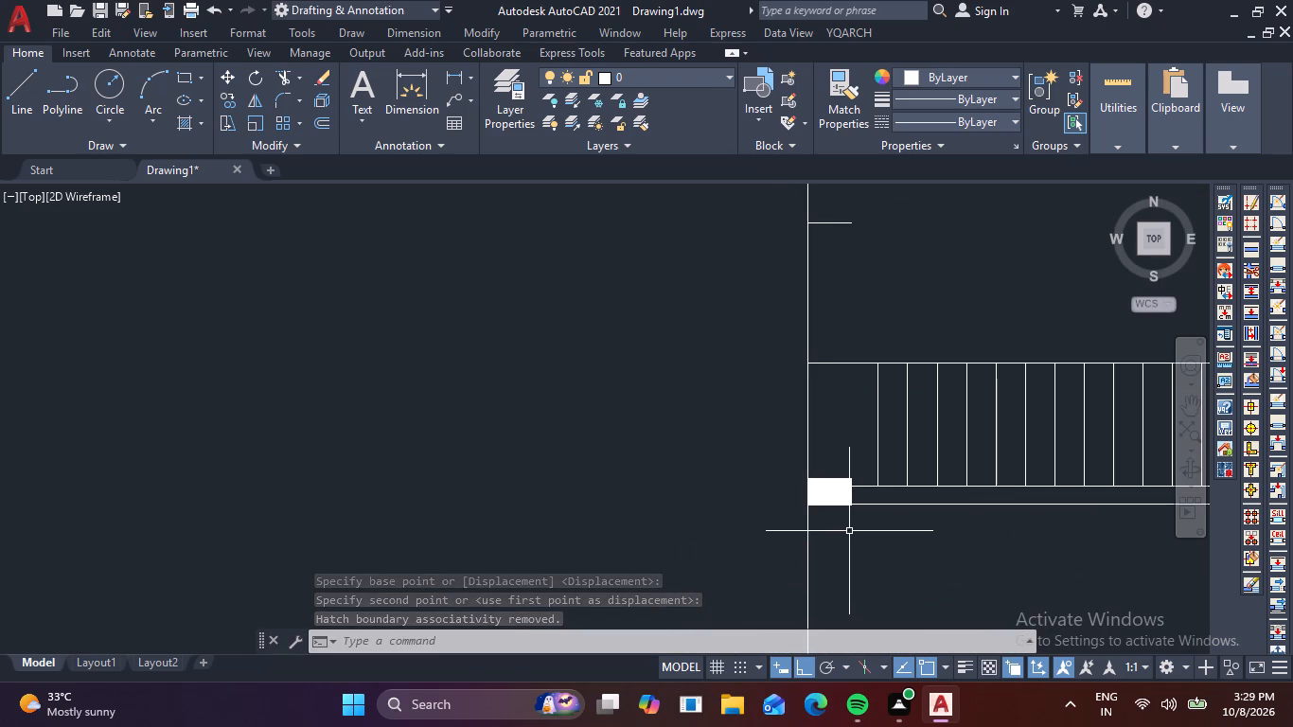
click(788, 452)
click(886, 524)
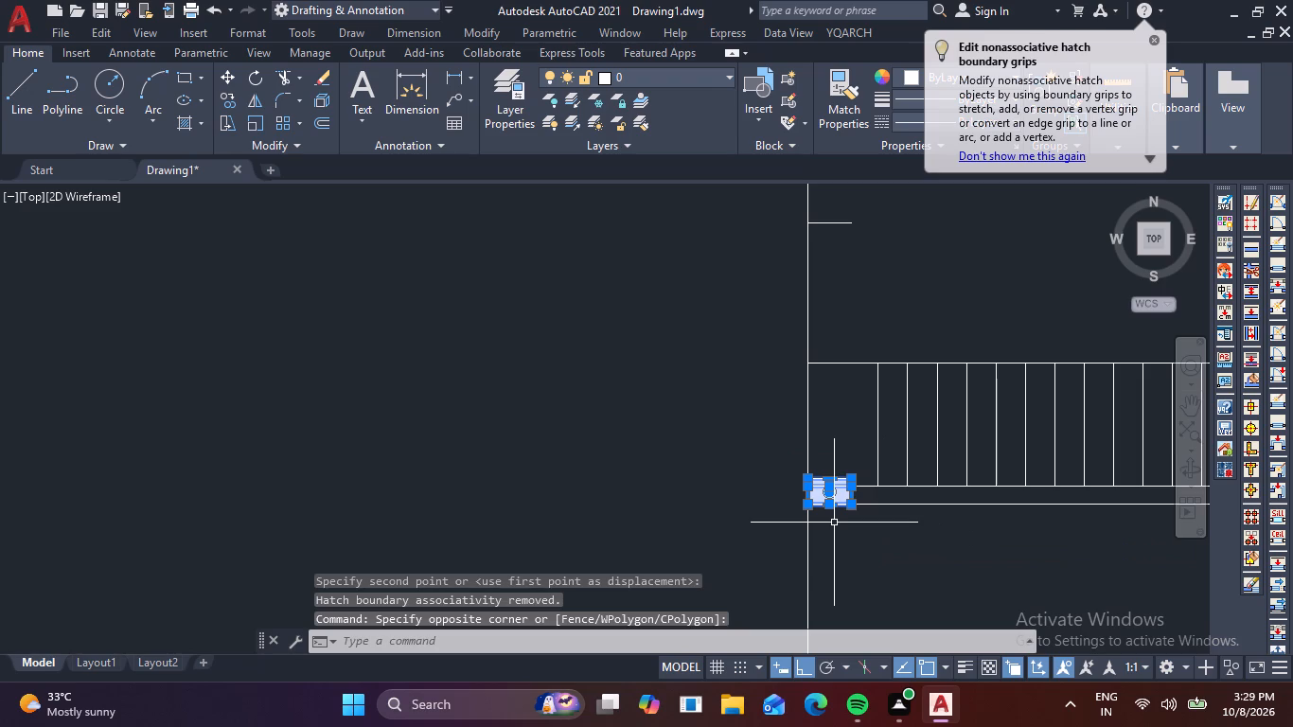
scroll(816, 486, up, 2)
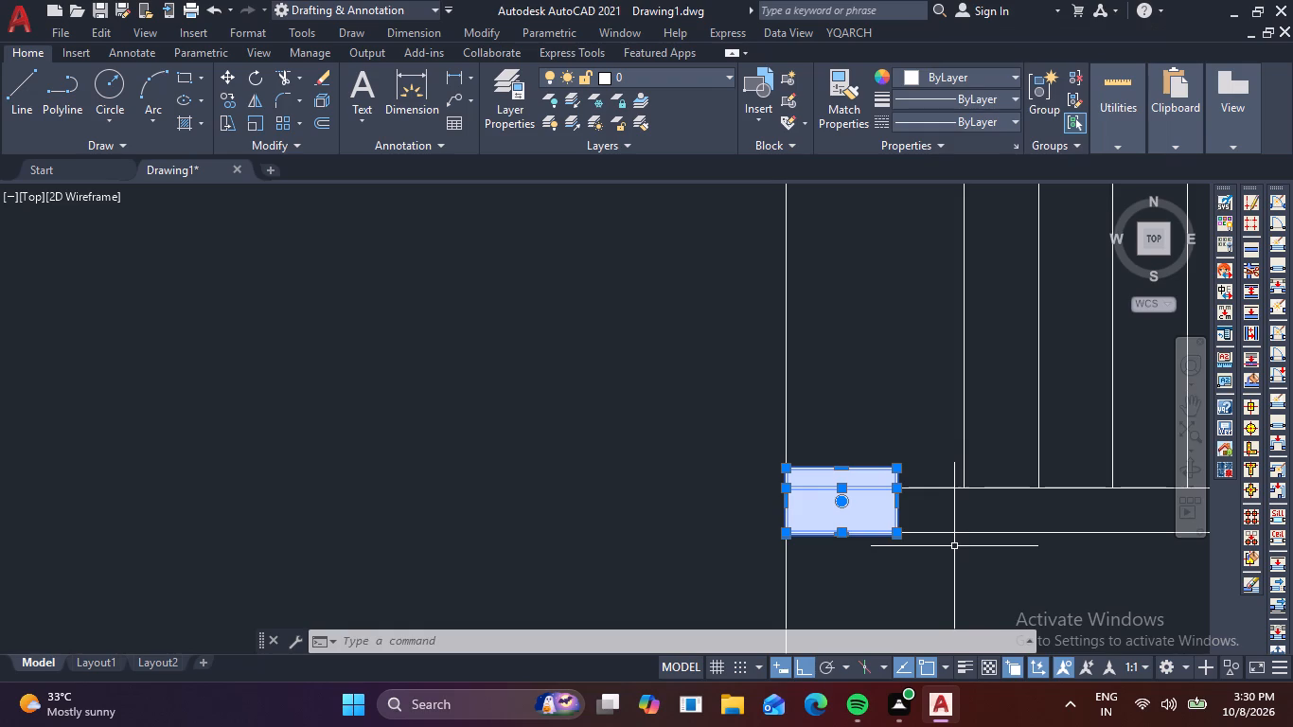
scroll(953, 550, down, 2)
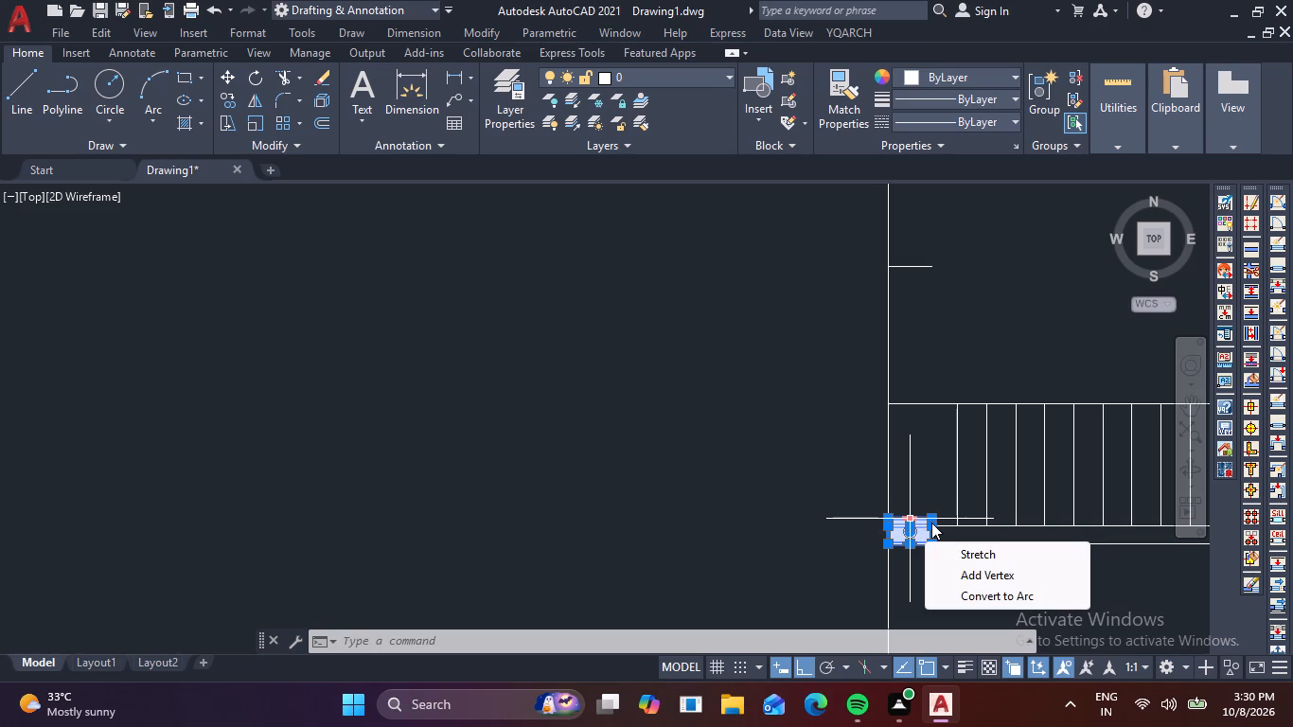
key(c)
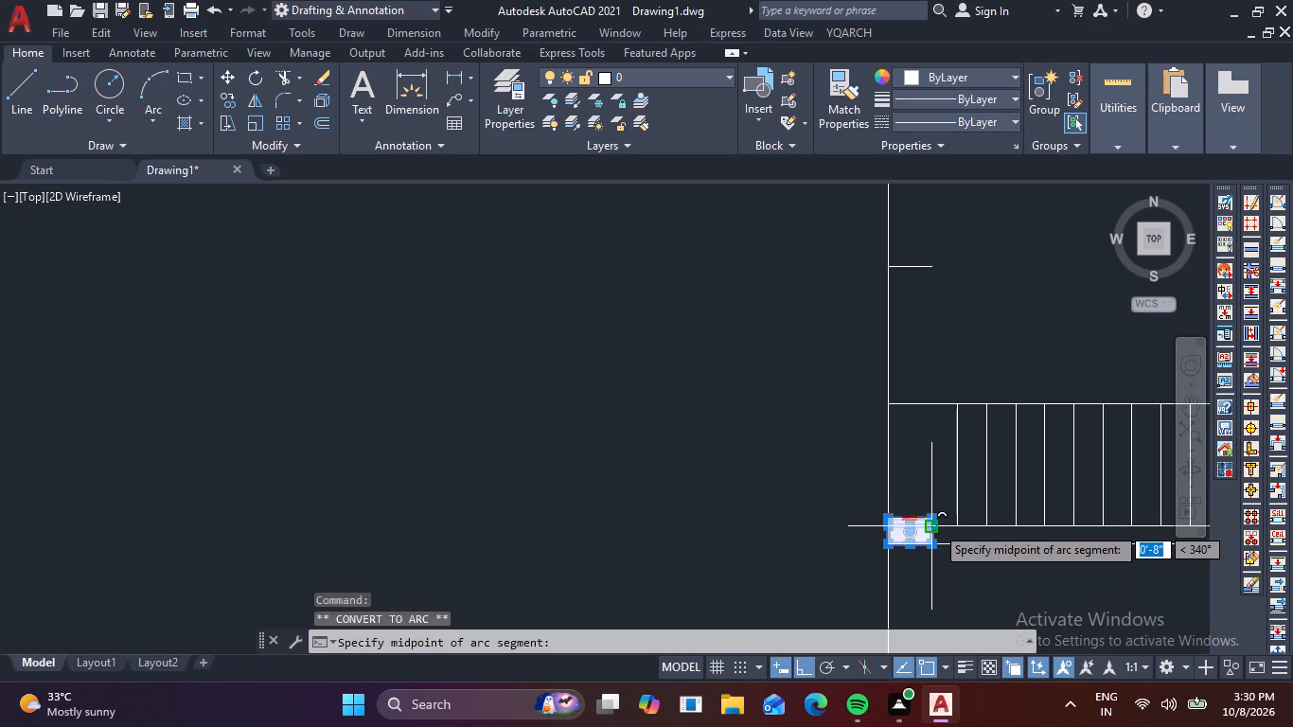
key(o)
key(space)
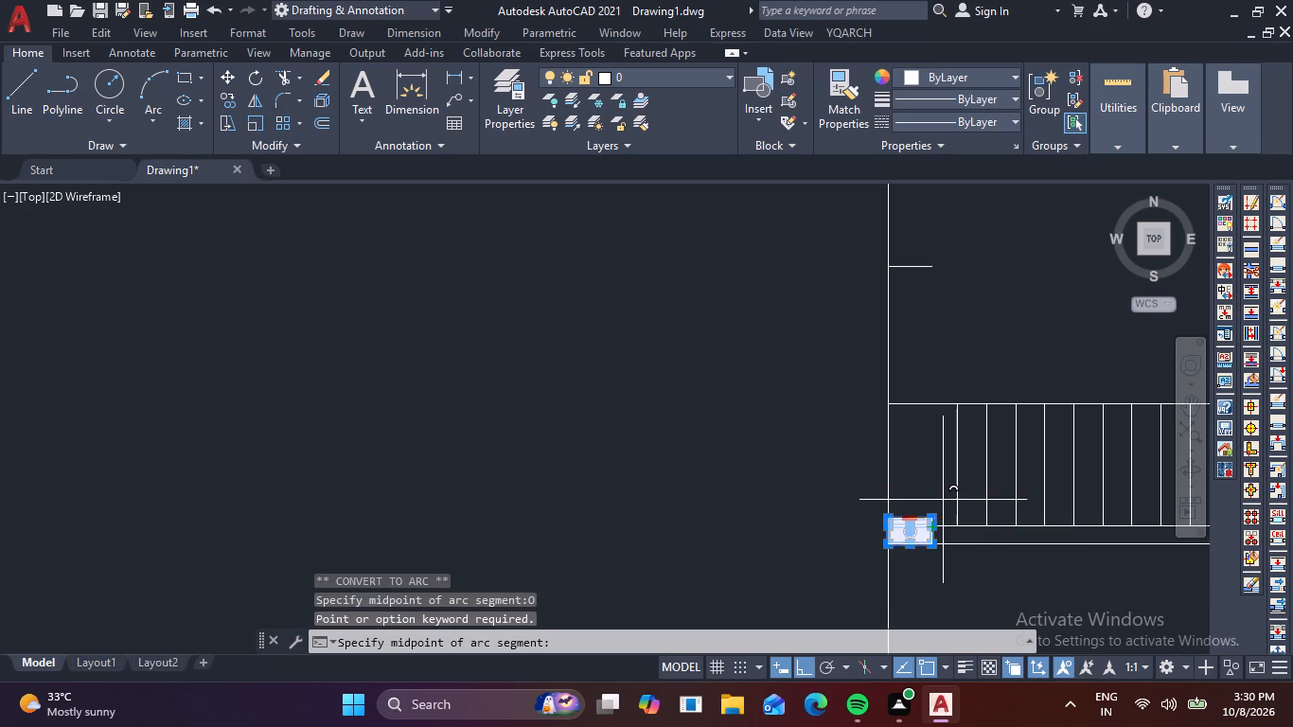
click(884, 517)
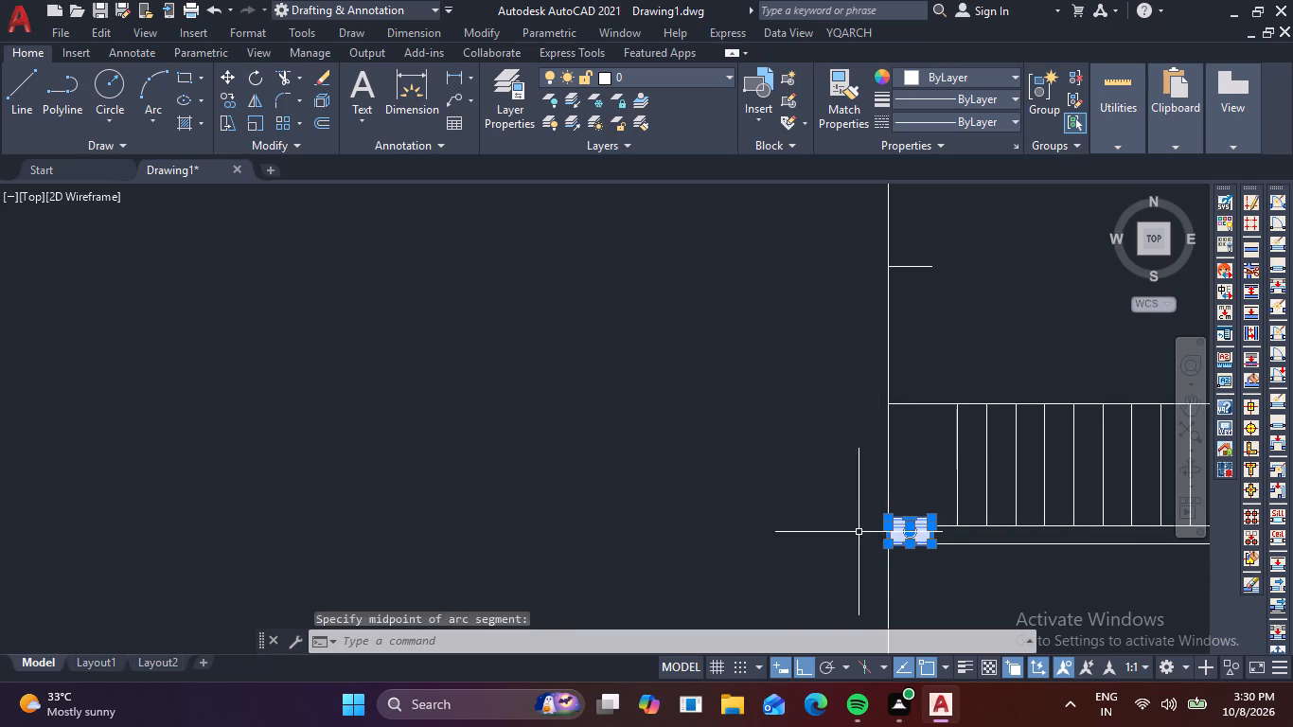
key(c)
key(o)
key(space)
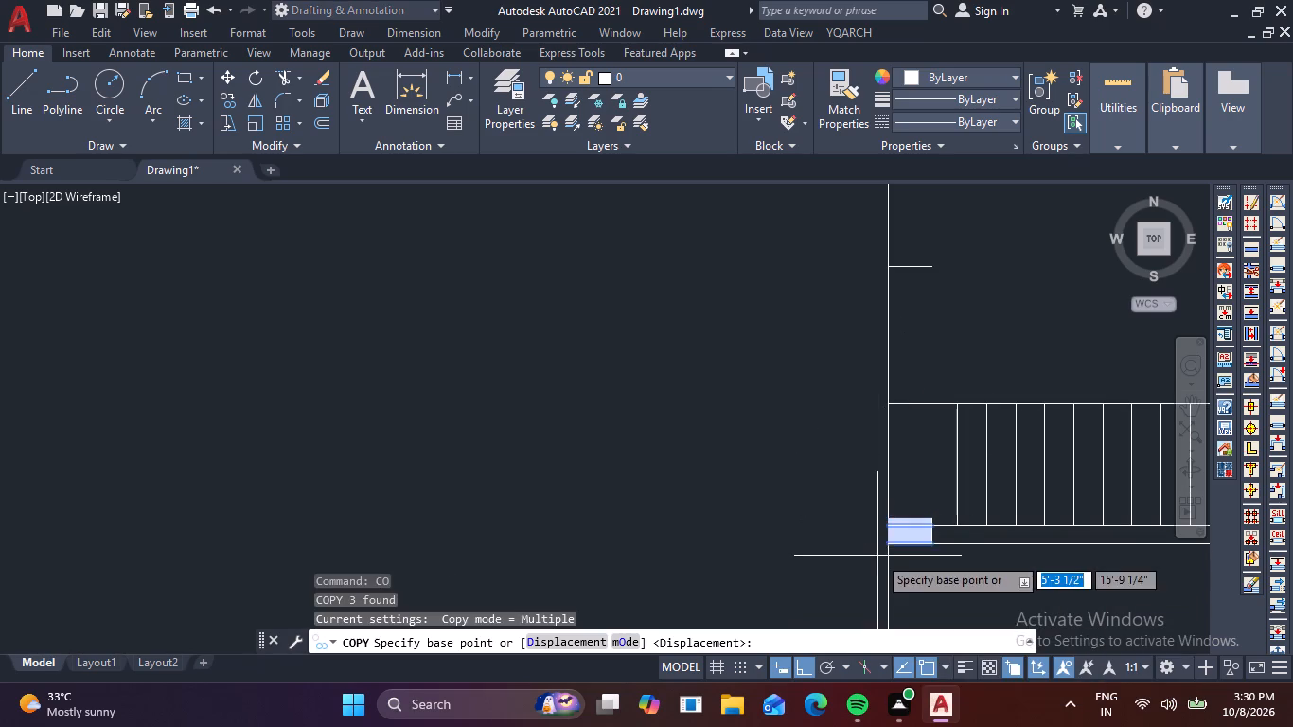
scroll(890, 521, up, 3)
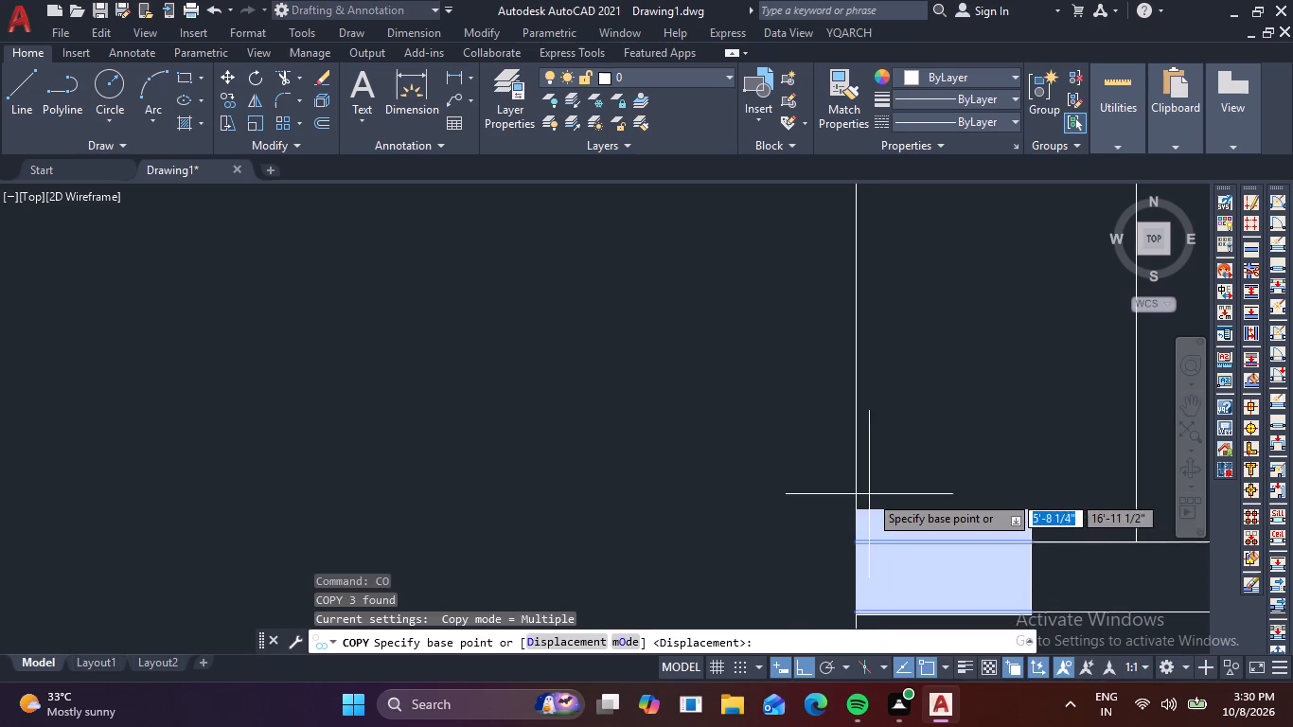
click(856, 505)
scroll(893, 403, down, 1)
middle_drag(893, 404, 886, 656)
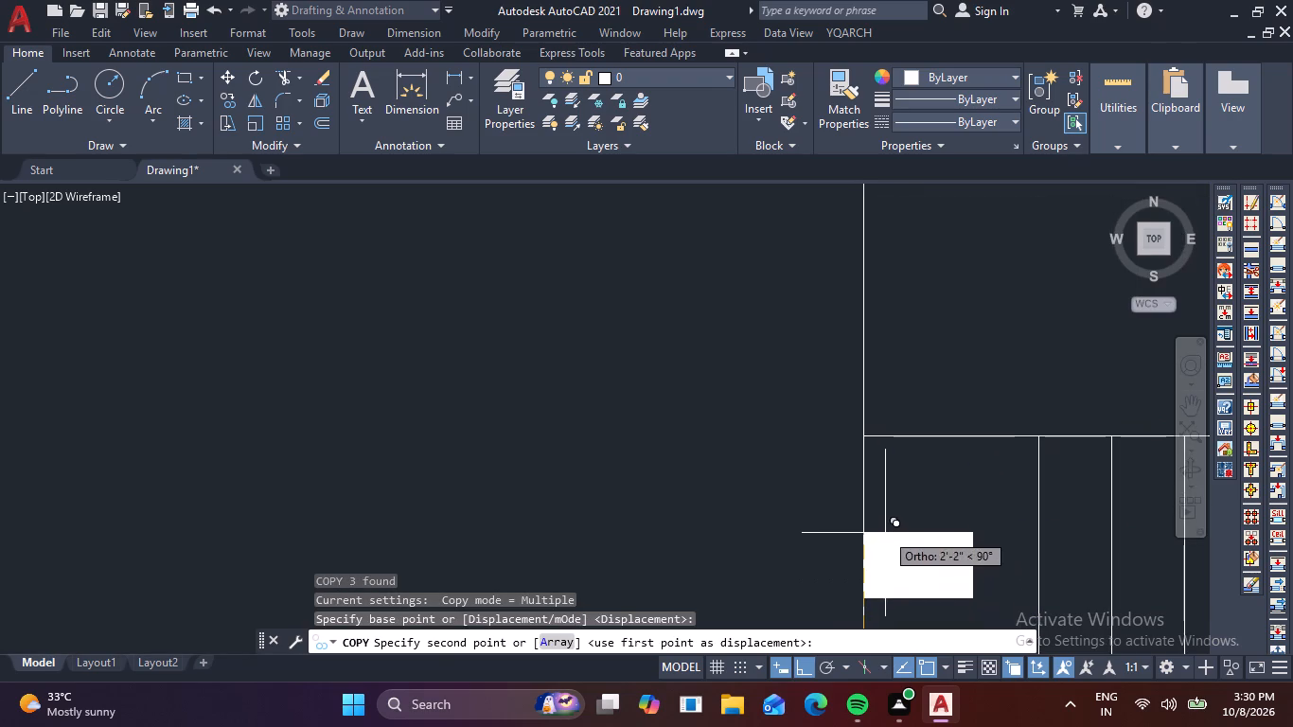
scroll(887, 520, down, 2)
middle_drag(903, 470, 870, 650)
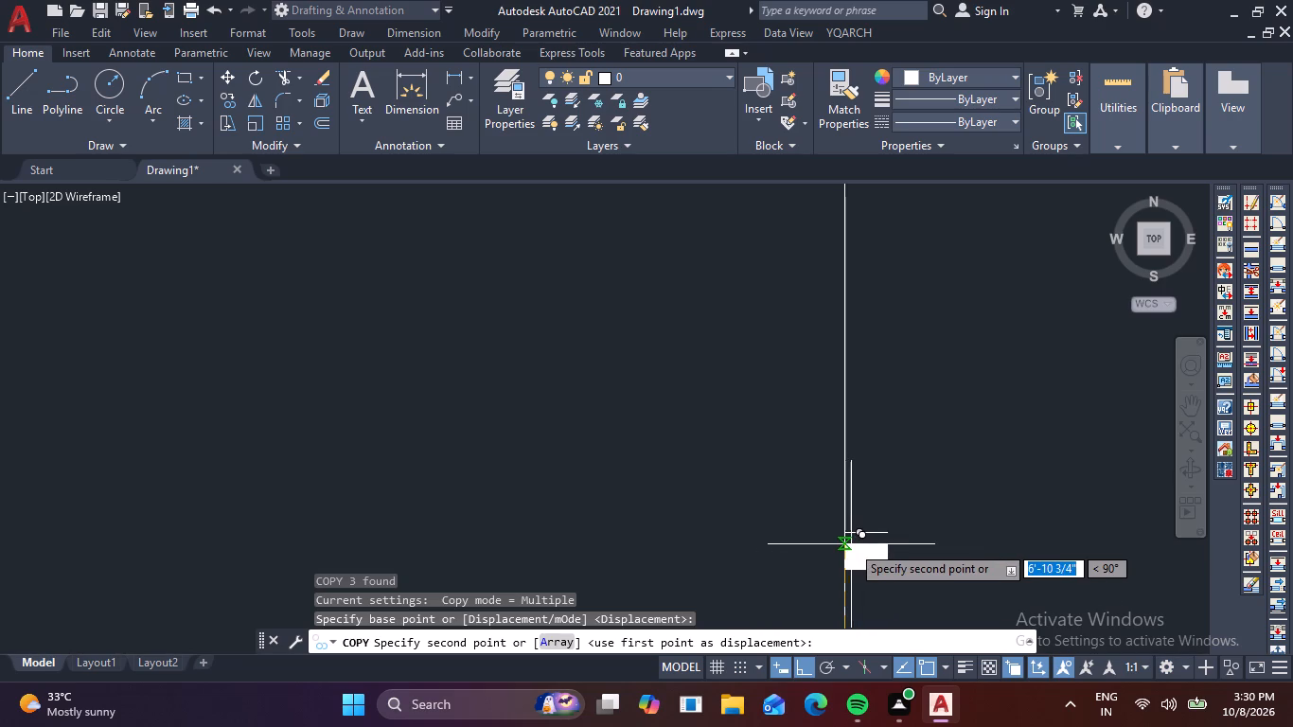
scroll(840, 544, up, 2)
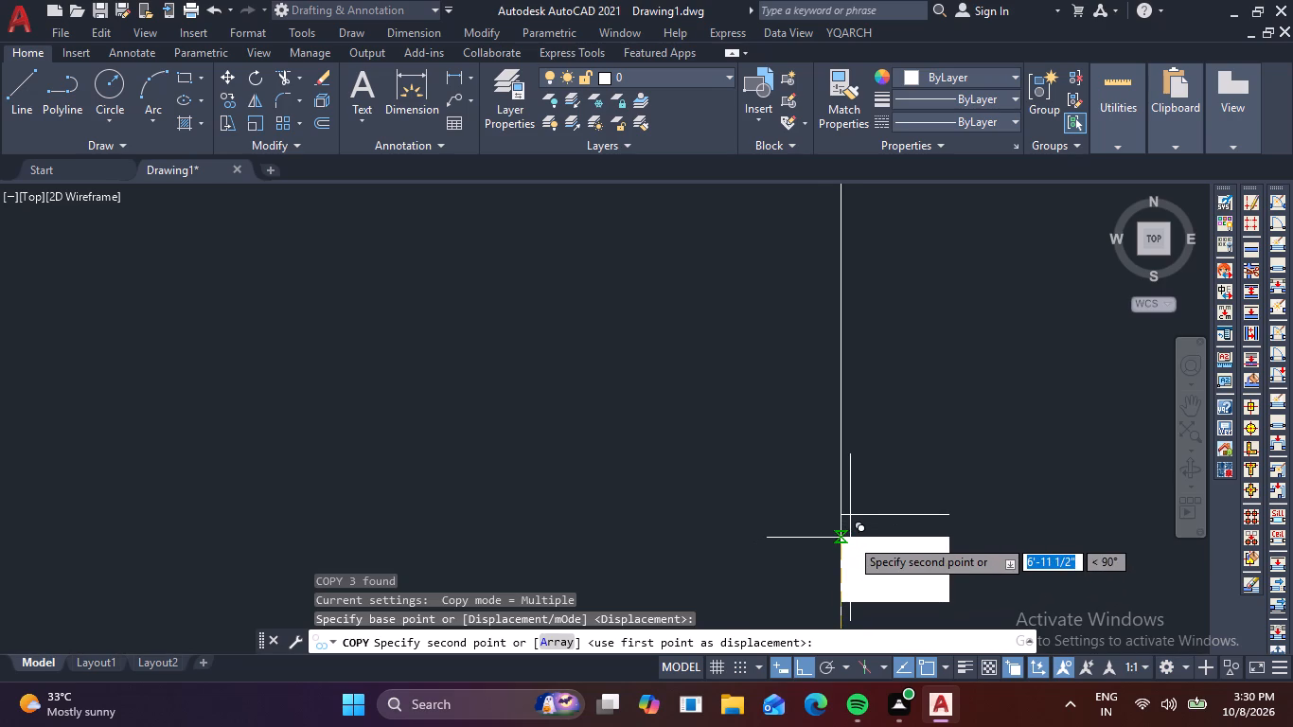
click(837, 543)
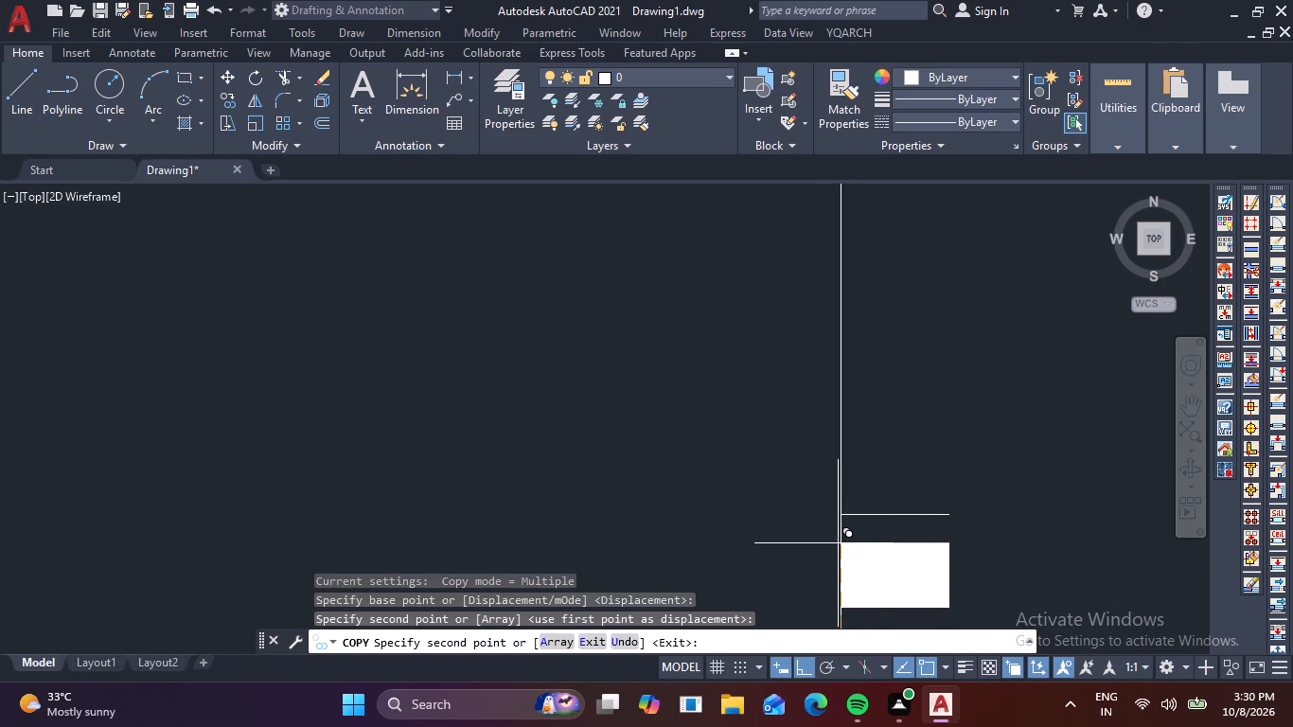
key(Escape)
Erase the short horizontal line just above the upper column copy.
click(945, 522)
click(919, 502)
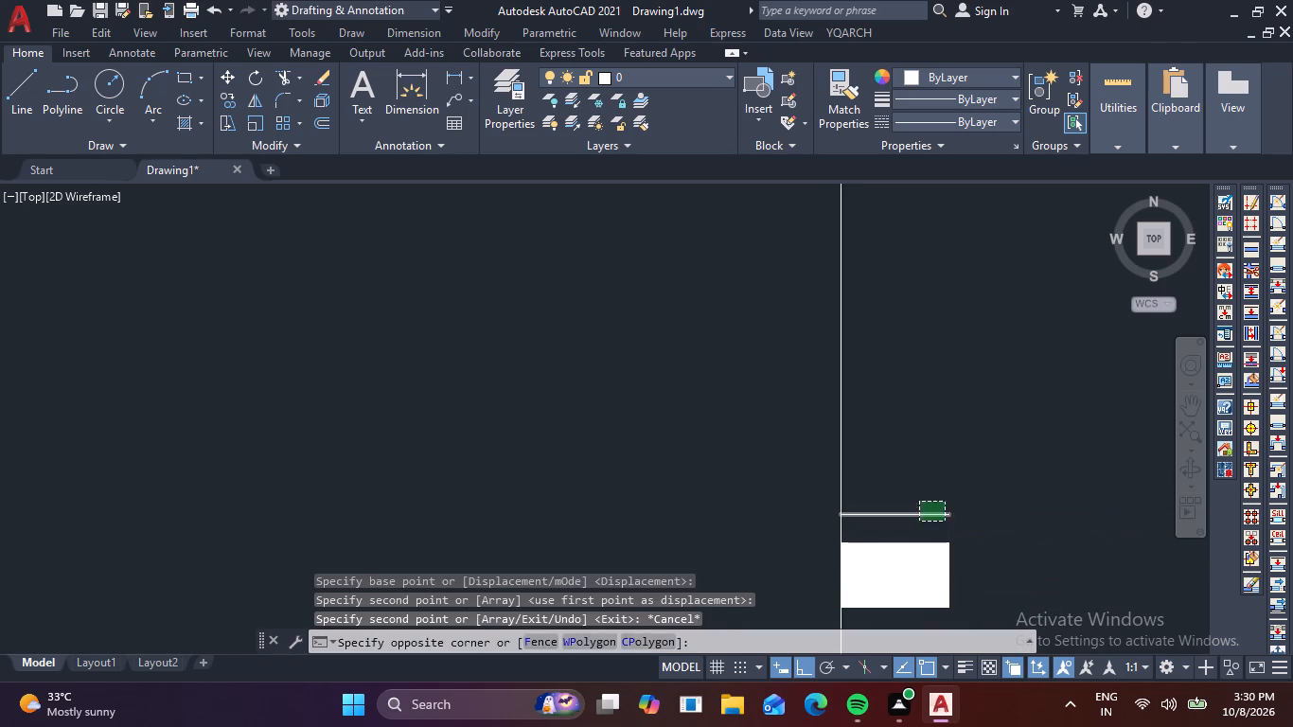
key(Delete)
Copy the solid column hatch beyond tread 9 of the reference stair straight up to the new flight's upper parallel line.
scroll(1009, 550, down, 2)
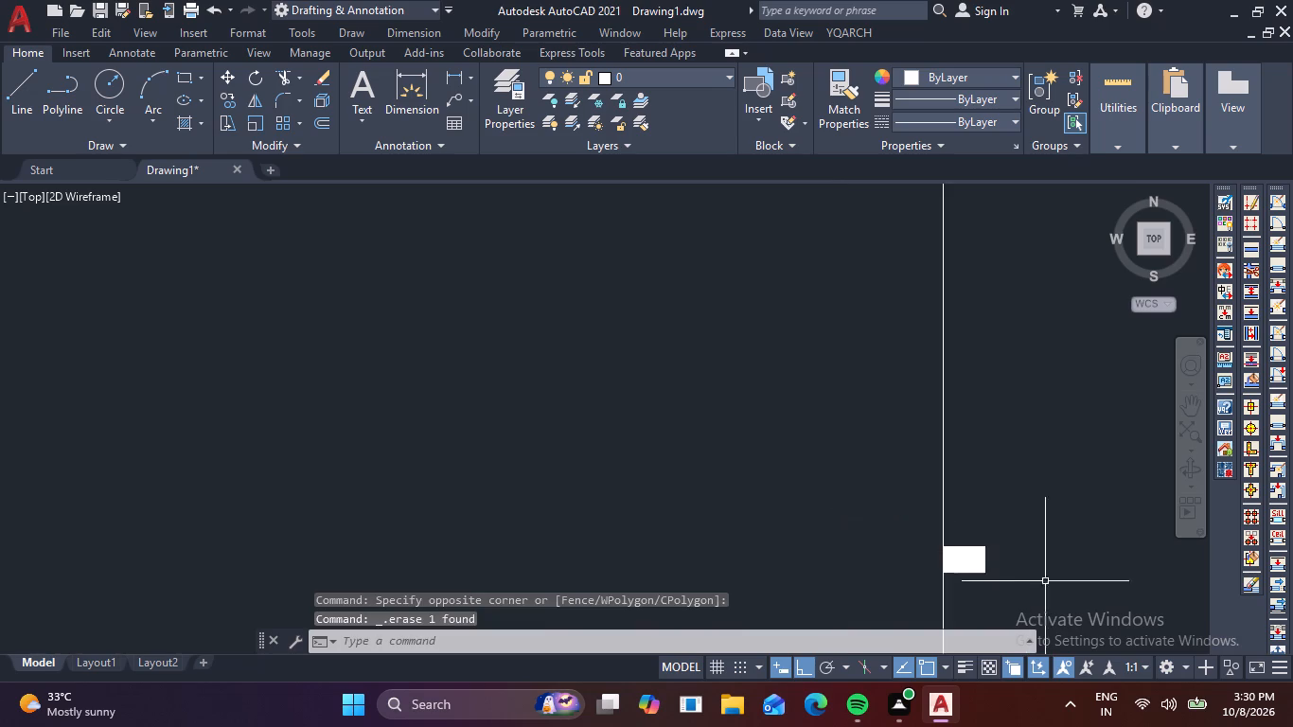
scroll(1046, 582, down, 1)
middle_drag(1047, 583, 944, 440)
scroll(935, 404, down, 1)
middle_drag(1001, 499, 919, 457)
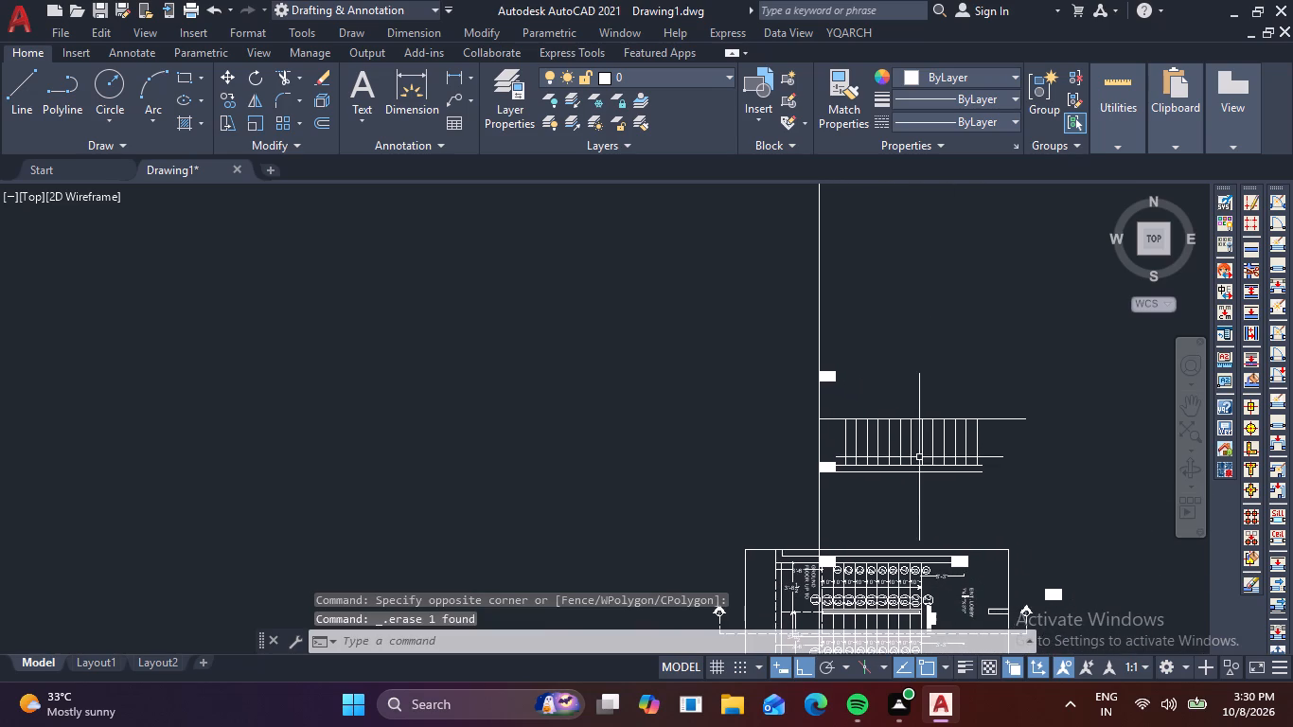
scroll(957, 574, up, 2)
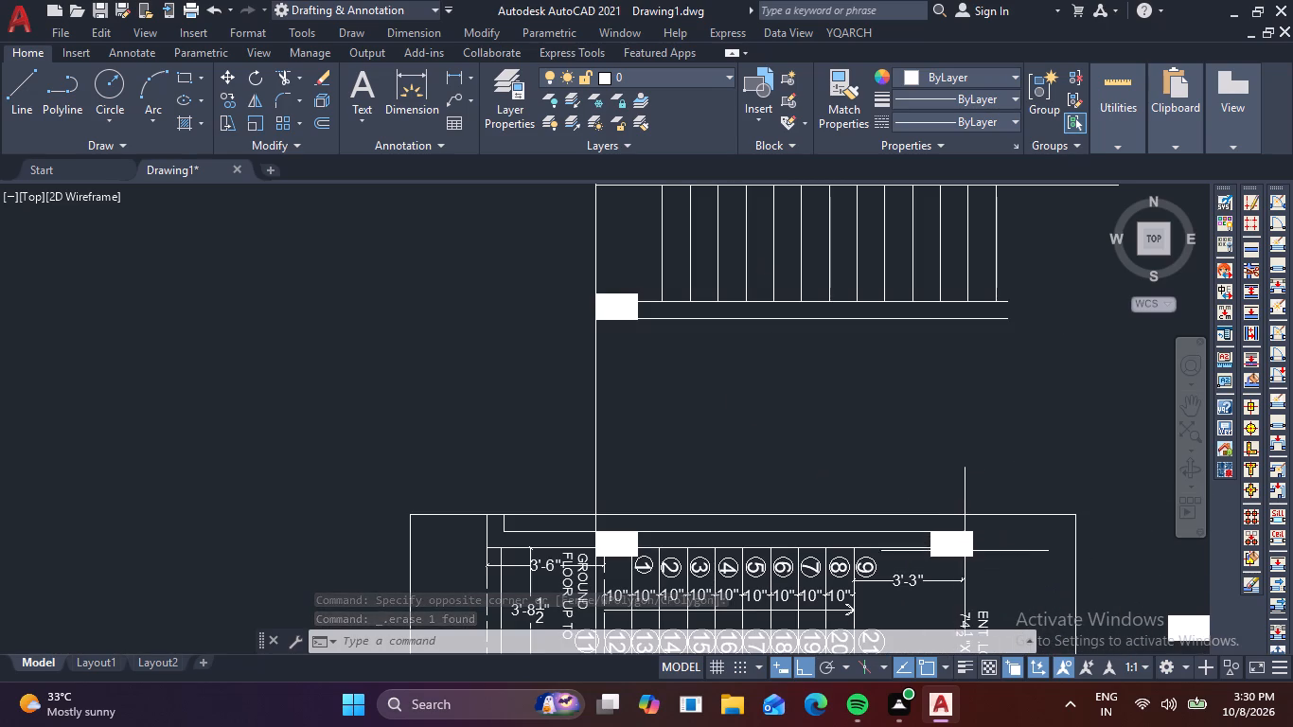
scroll(967, 564, up, 2)
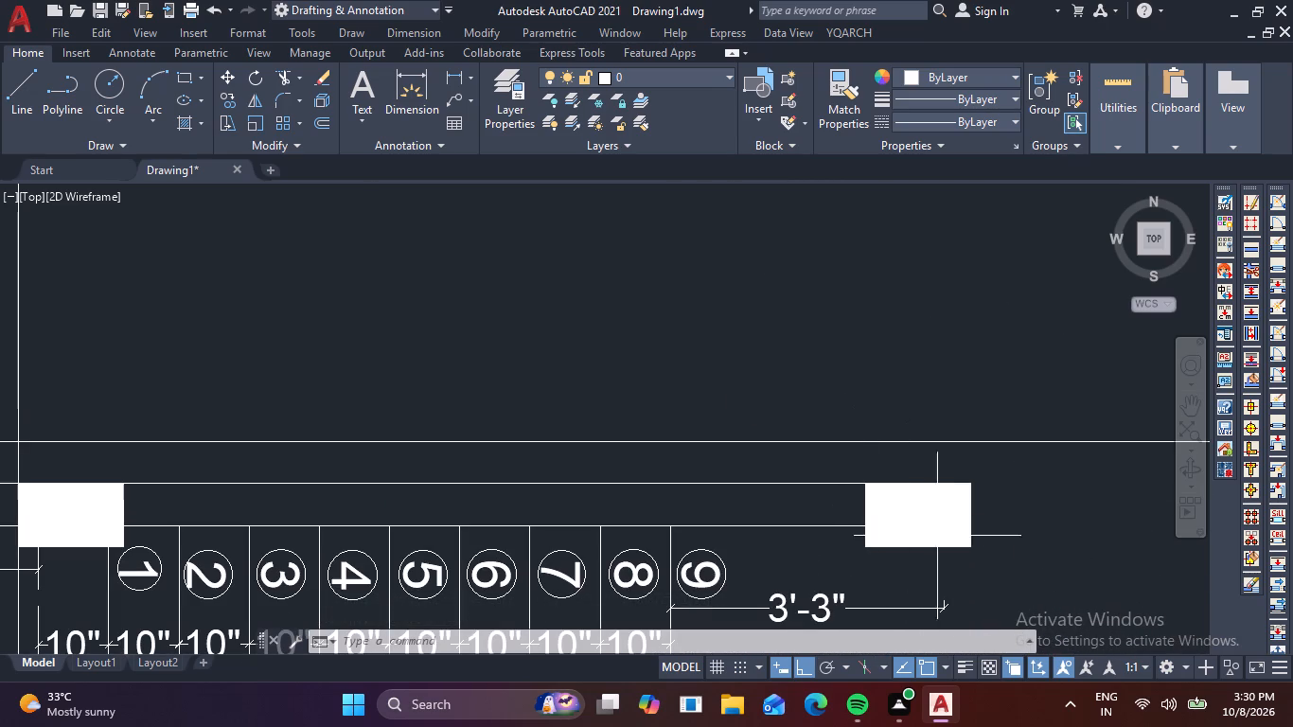
click(992, 581)
click(939, 516)
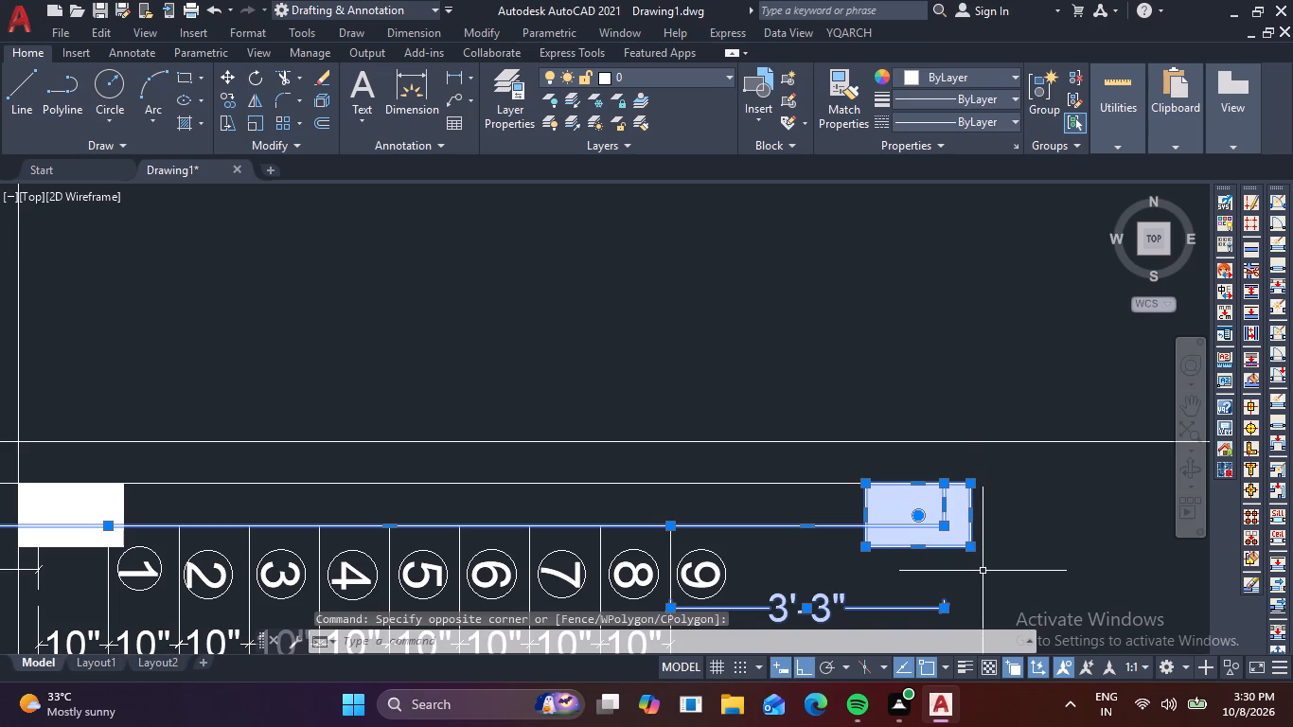
key(Escape)
click(882, 502)
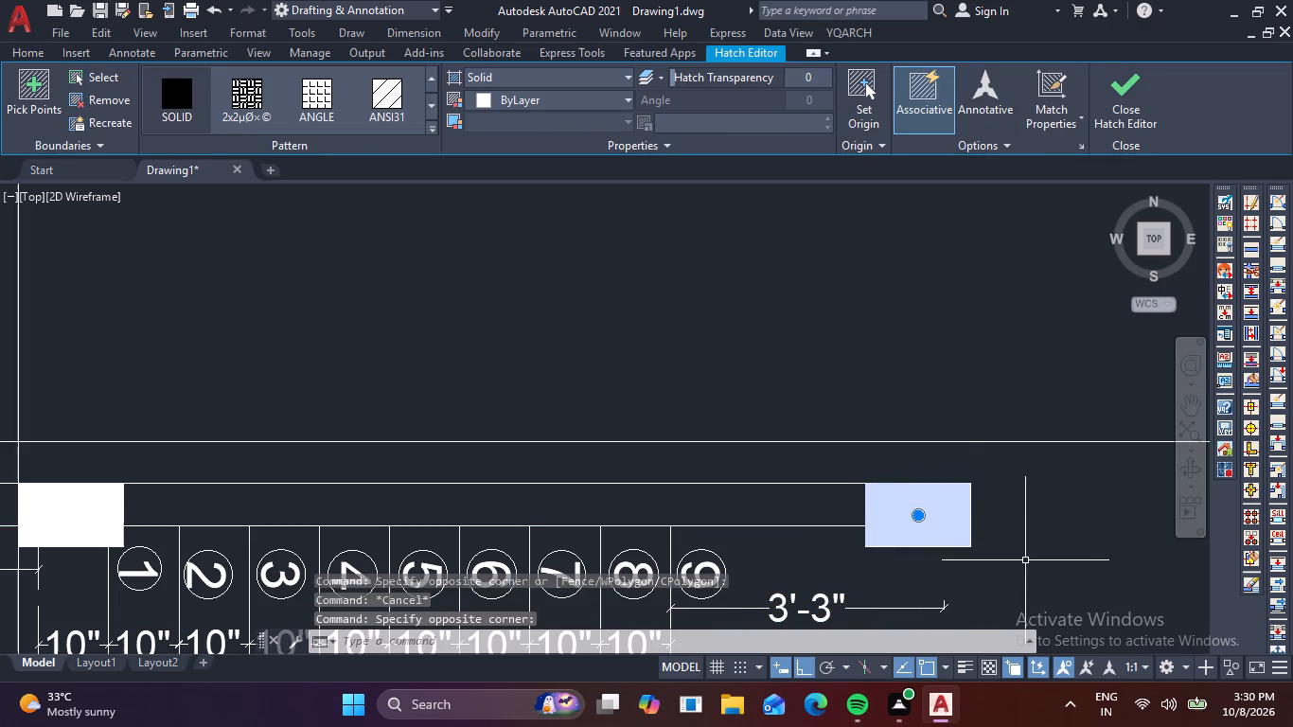
text(CO)
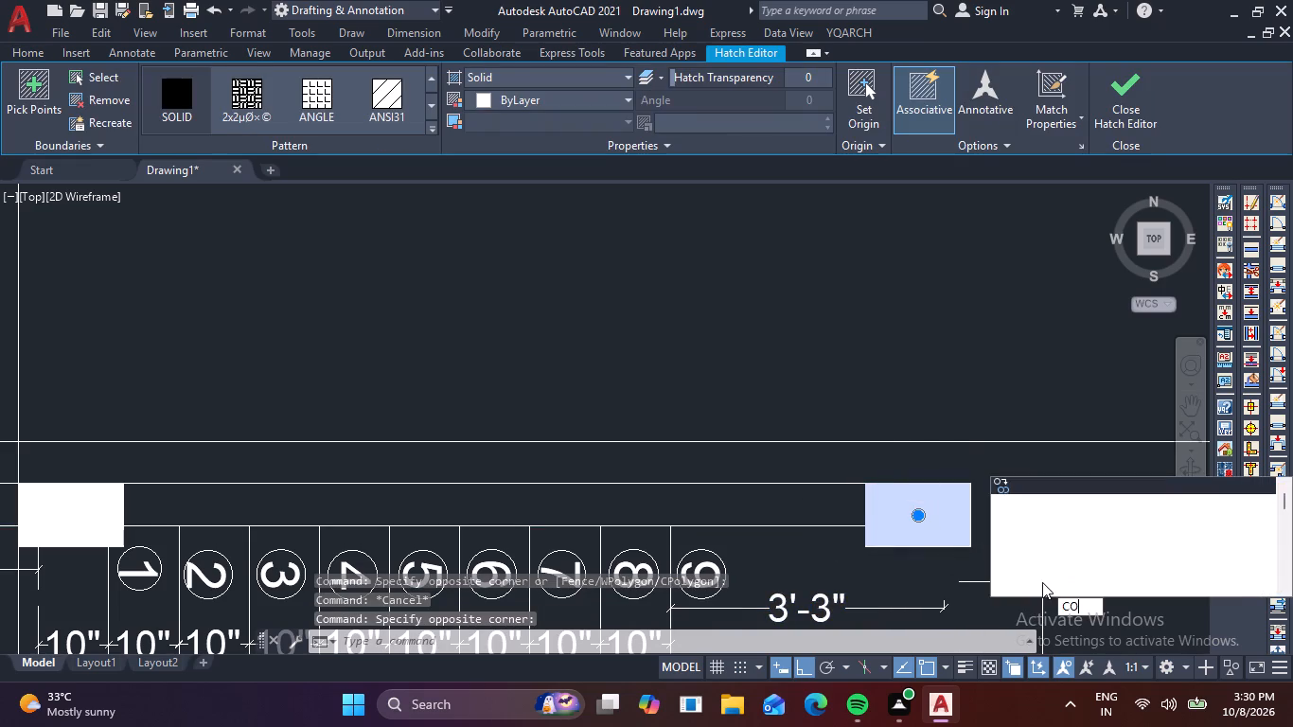
key(space)
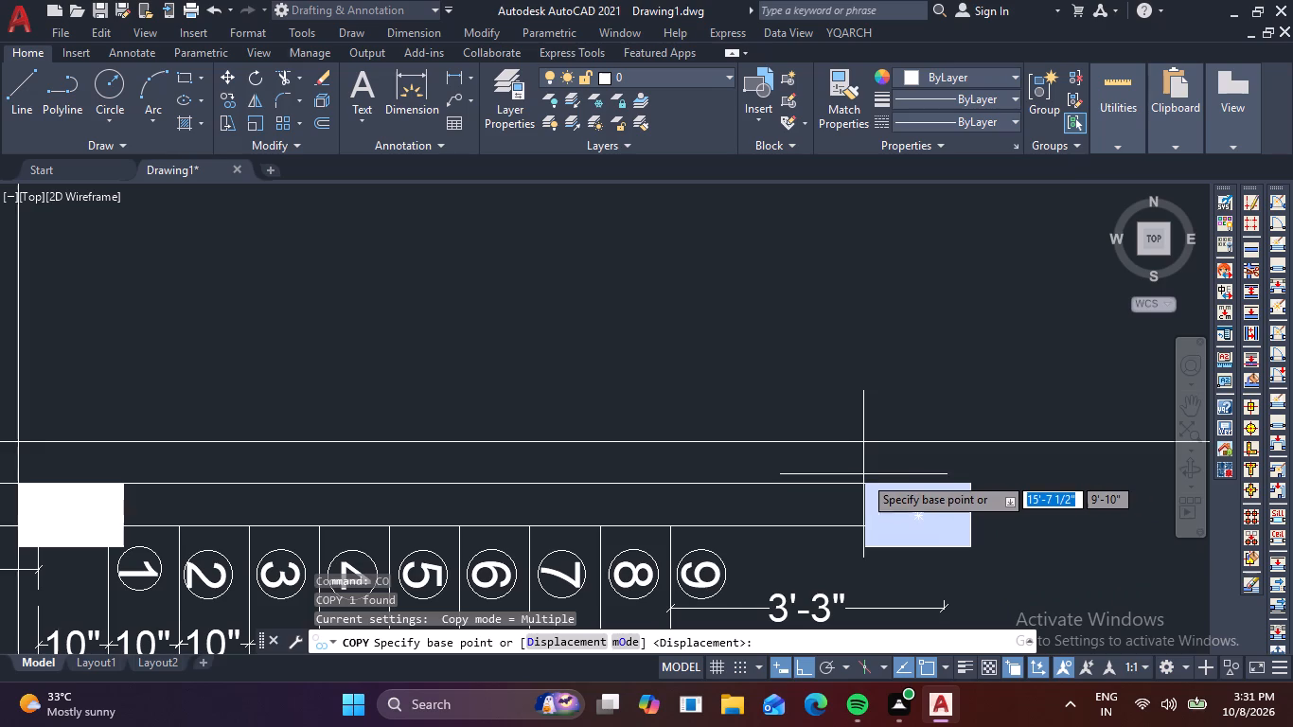
click(865, 484)
scroll(938, 384, down, 2)
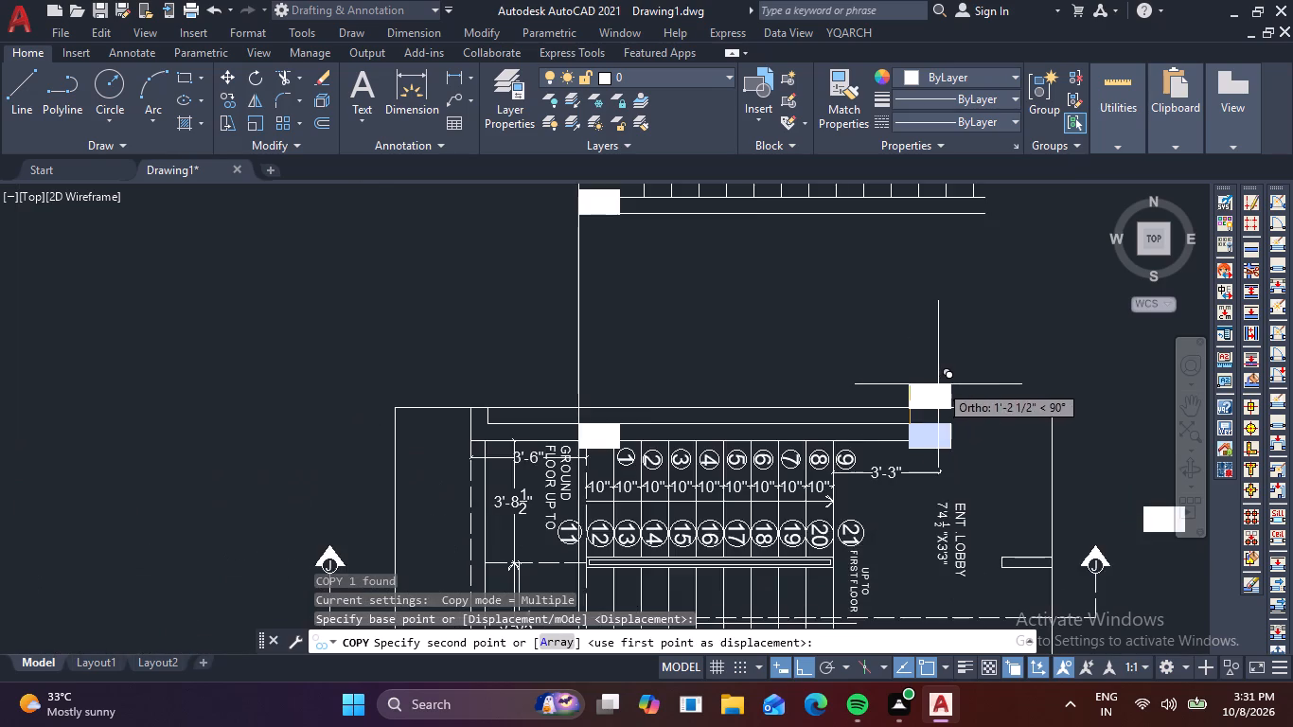
scroll(942, 382, down, 1)
middle_drag(946, 384, 954, 609)
scroll(948, 493, up, 3)
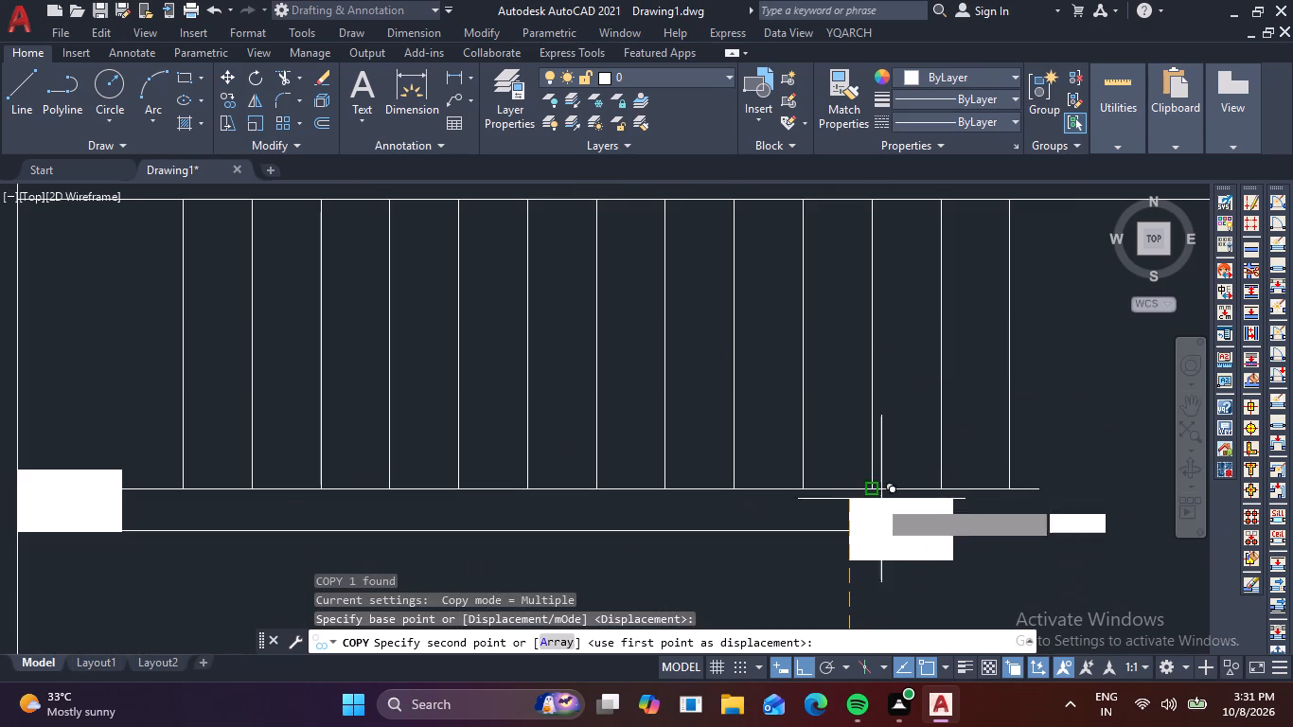
click(850, 490)
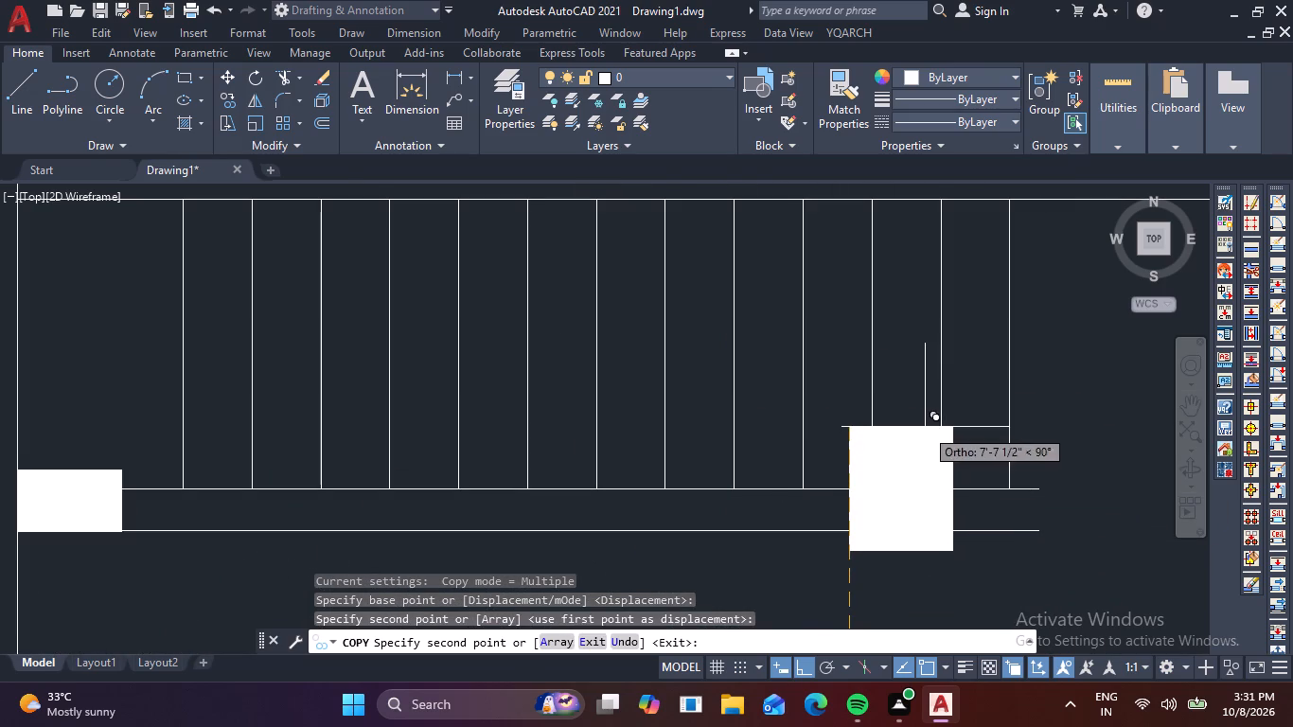
middle_drag(929, 431, 927, 673)
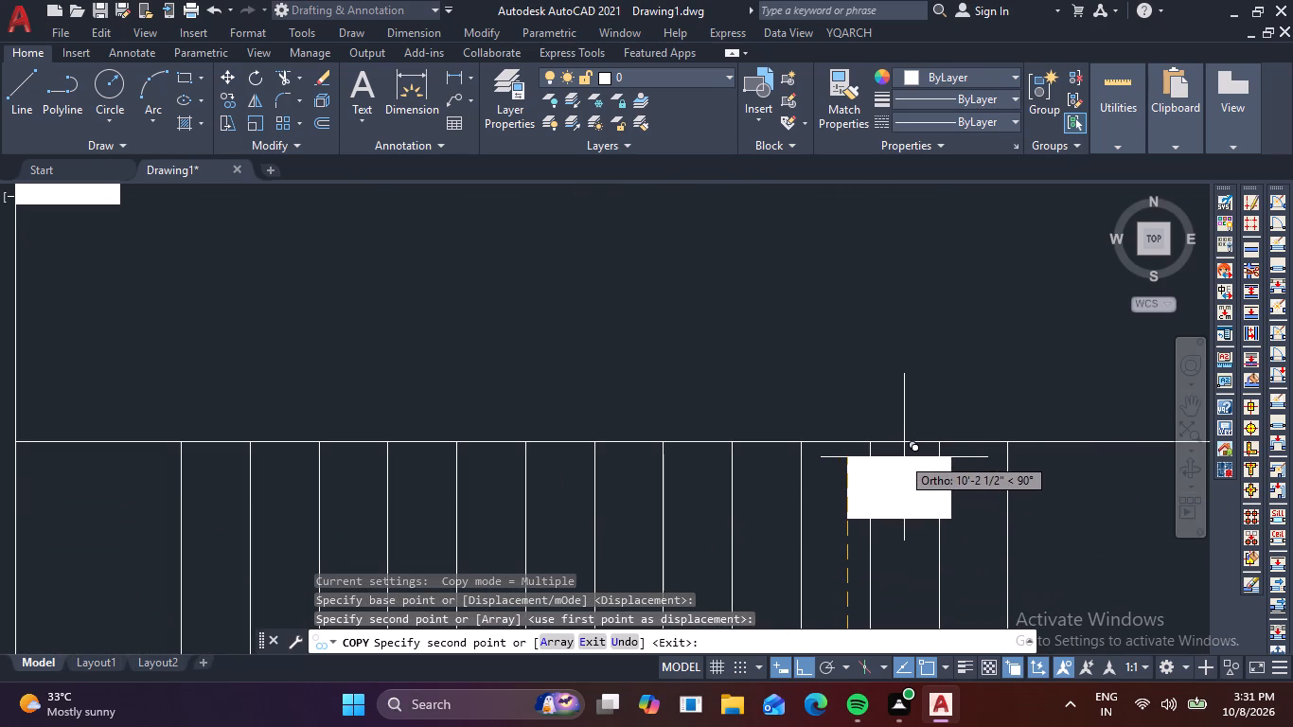
middle_drag(935, 406, 913, 603)
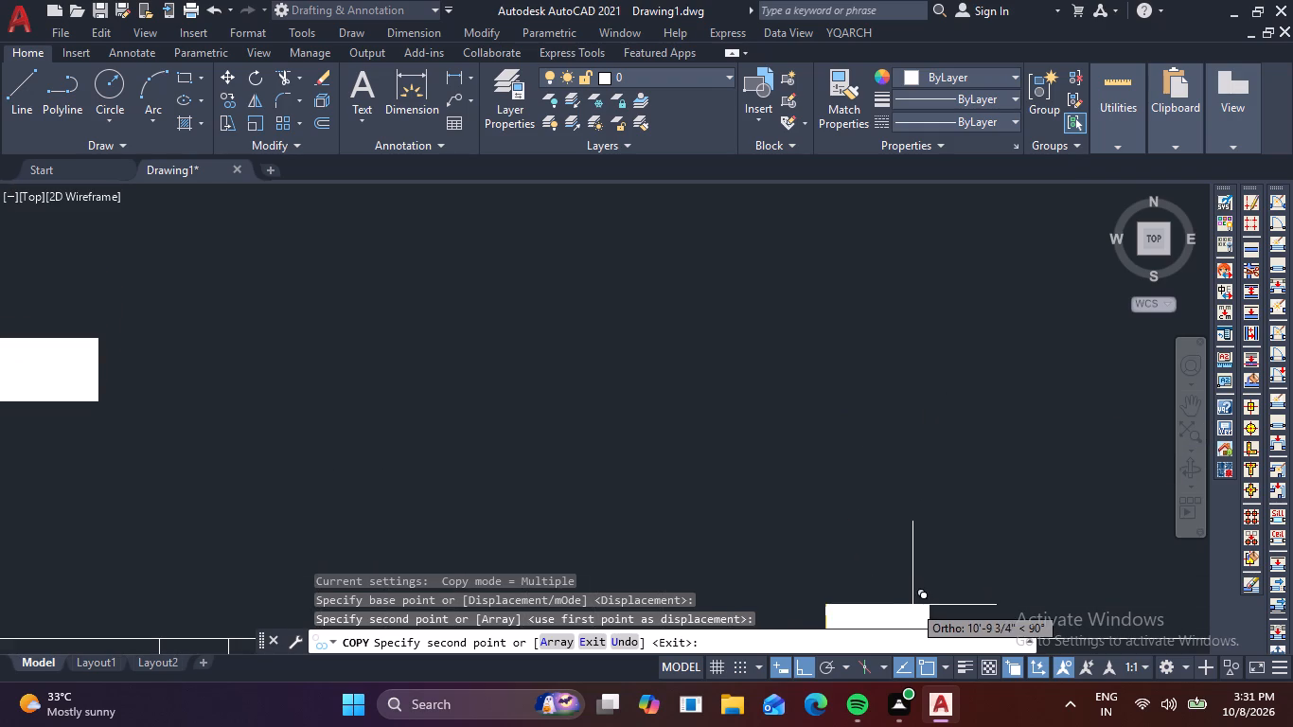
key(Escape)
Copy the upper column on the long vertical line horizontally about 10' to the right, aligned with the lower right column's left edge.
scroll(751, 502, down, 2)
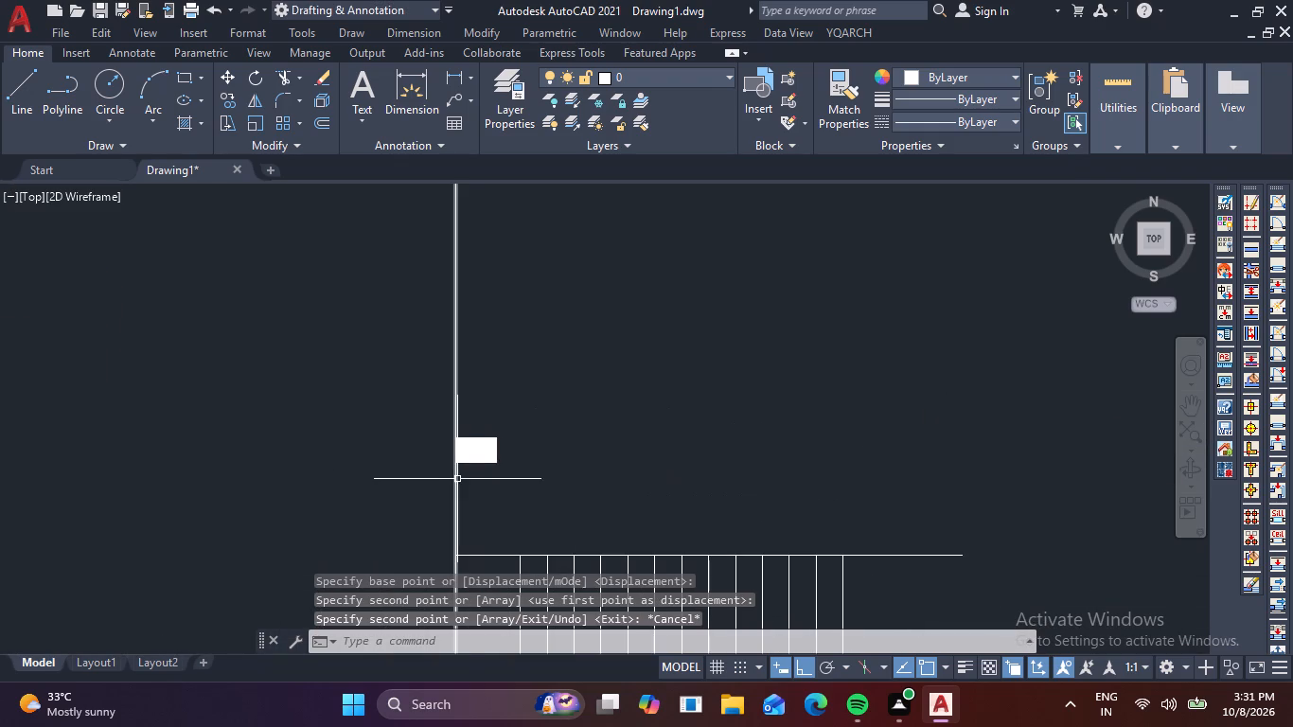
drag(509, 473, 502, 465)
click(486, 446)
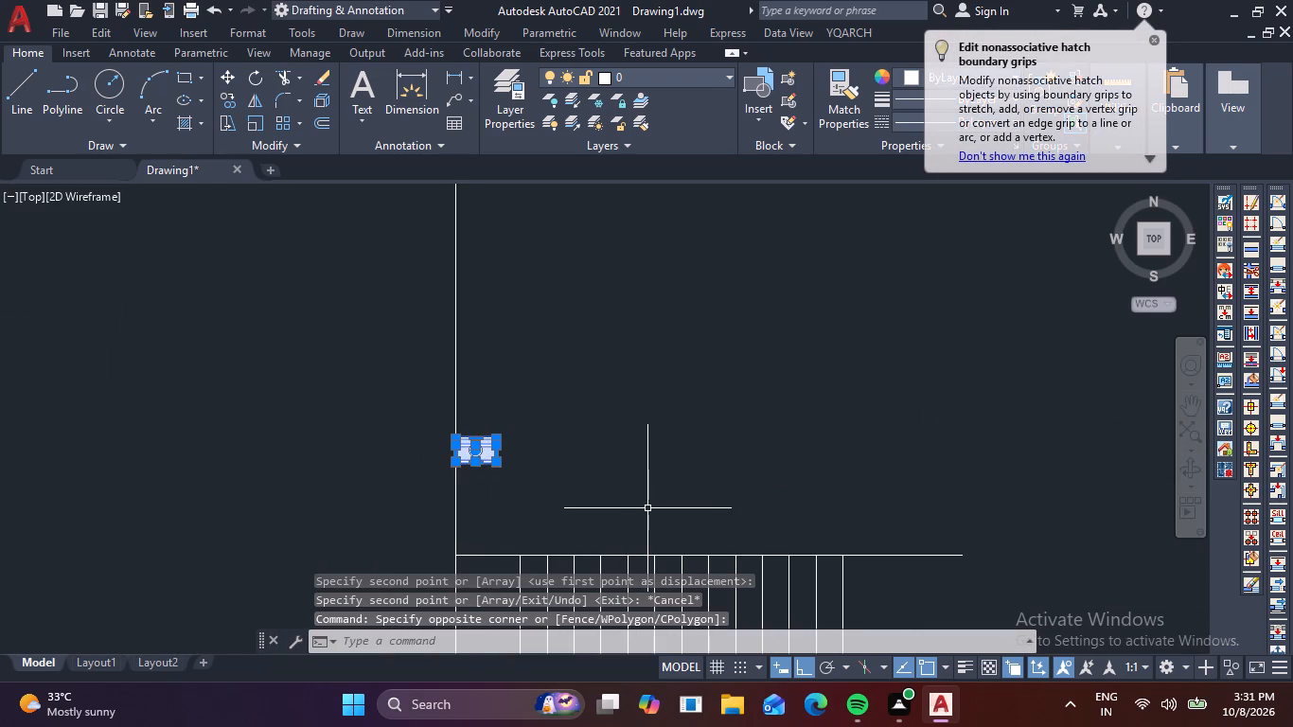
key(c)
key(o)
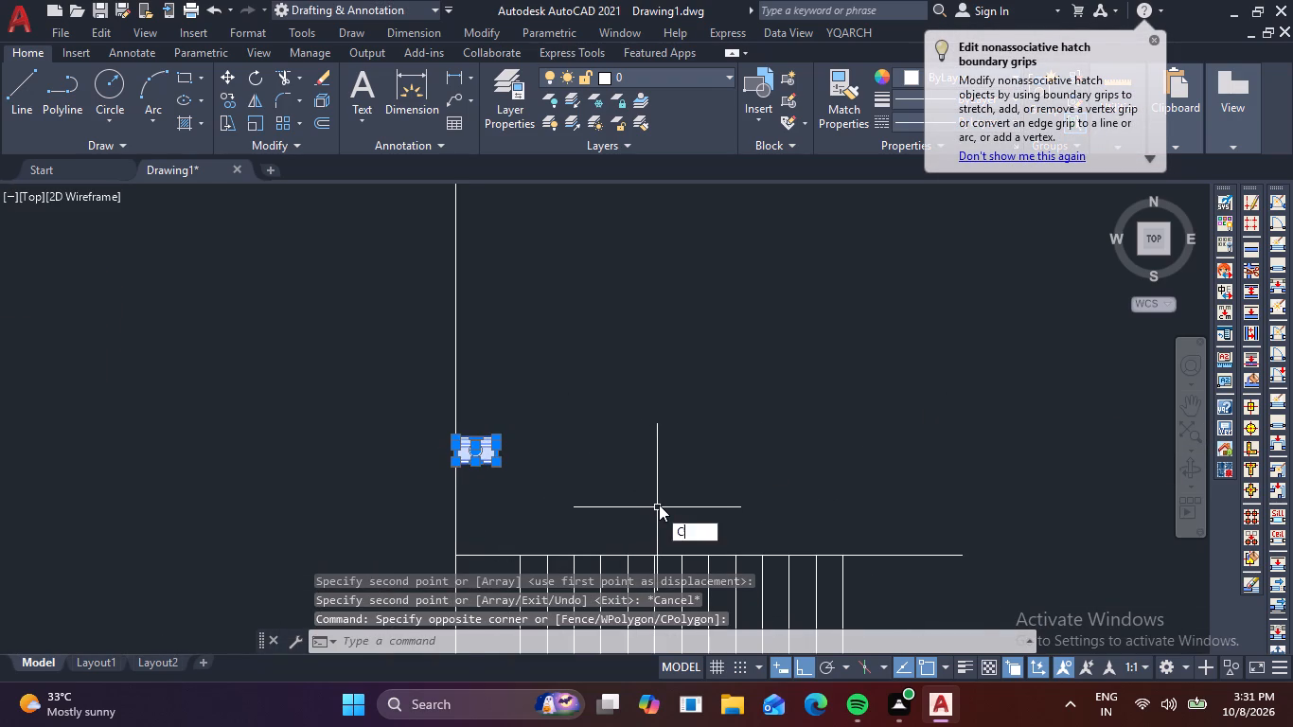
key(space)
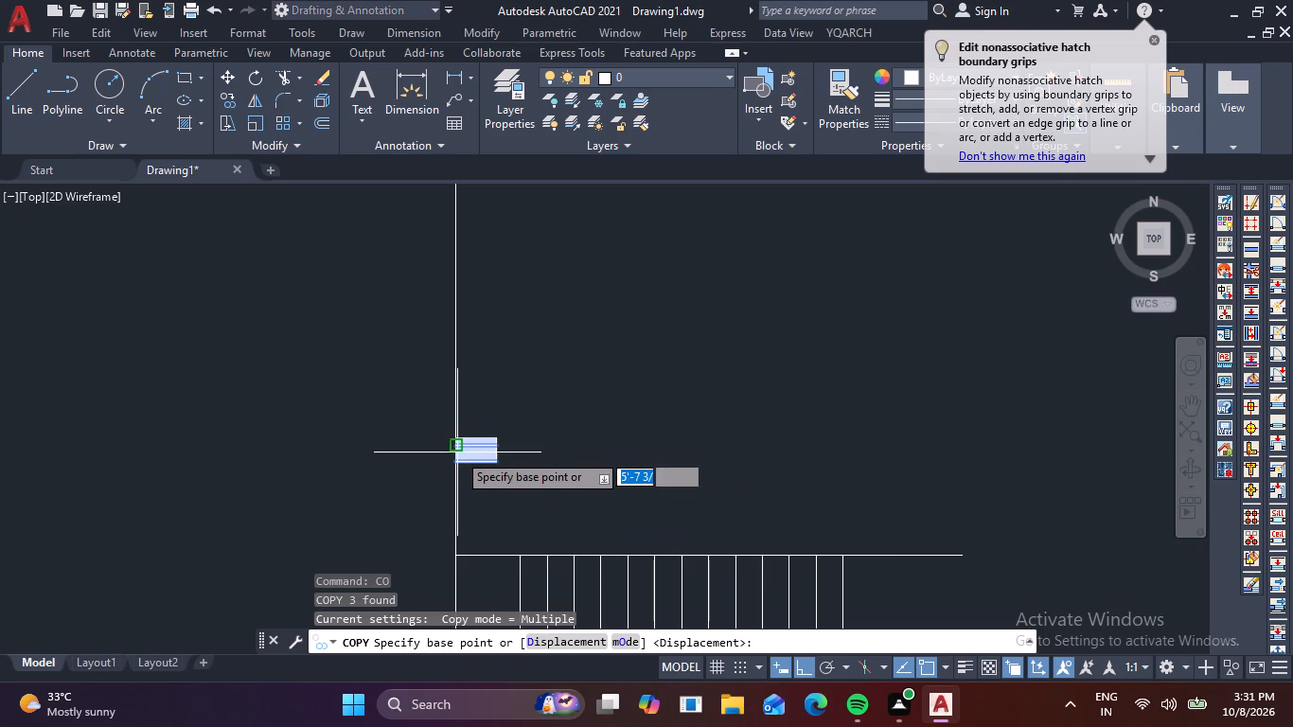
click(459, 460)
scroll(775, 479, down, 3)
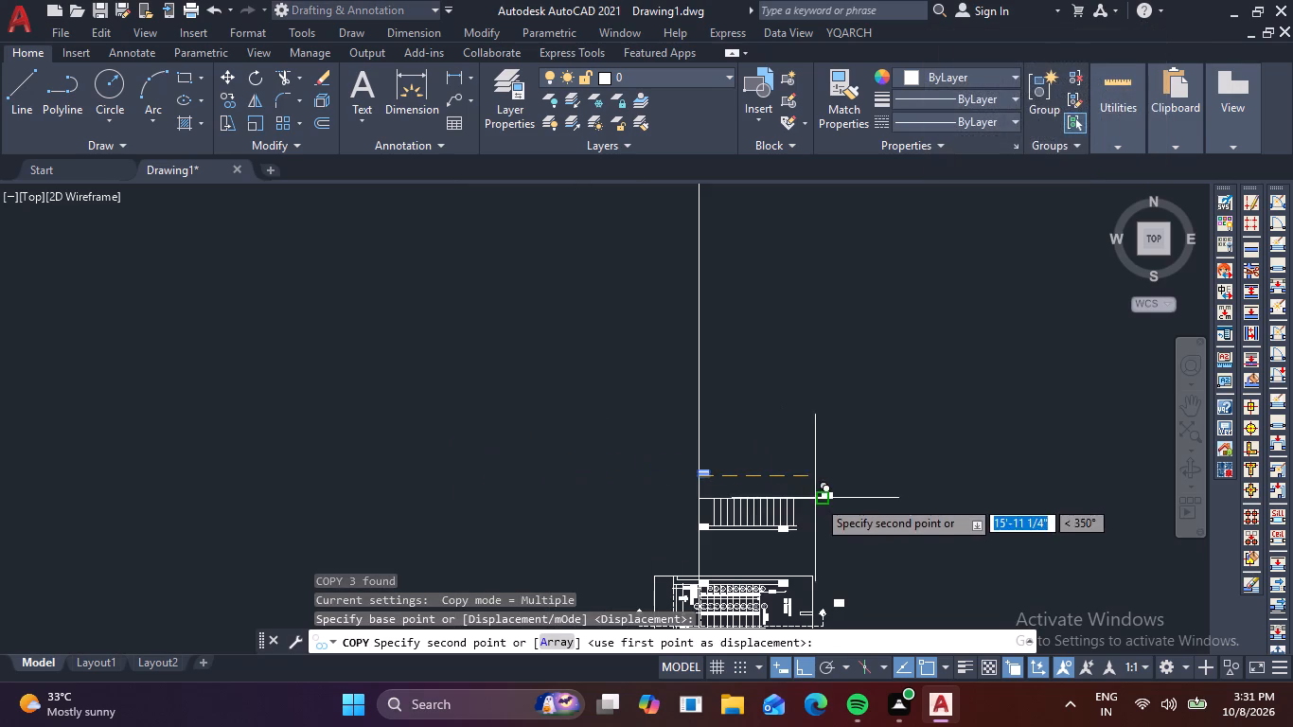
middle_drag(815, 503, 786, 466)
scroll(733, 471, up, 3)
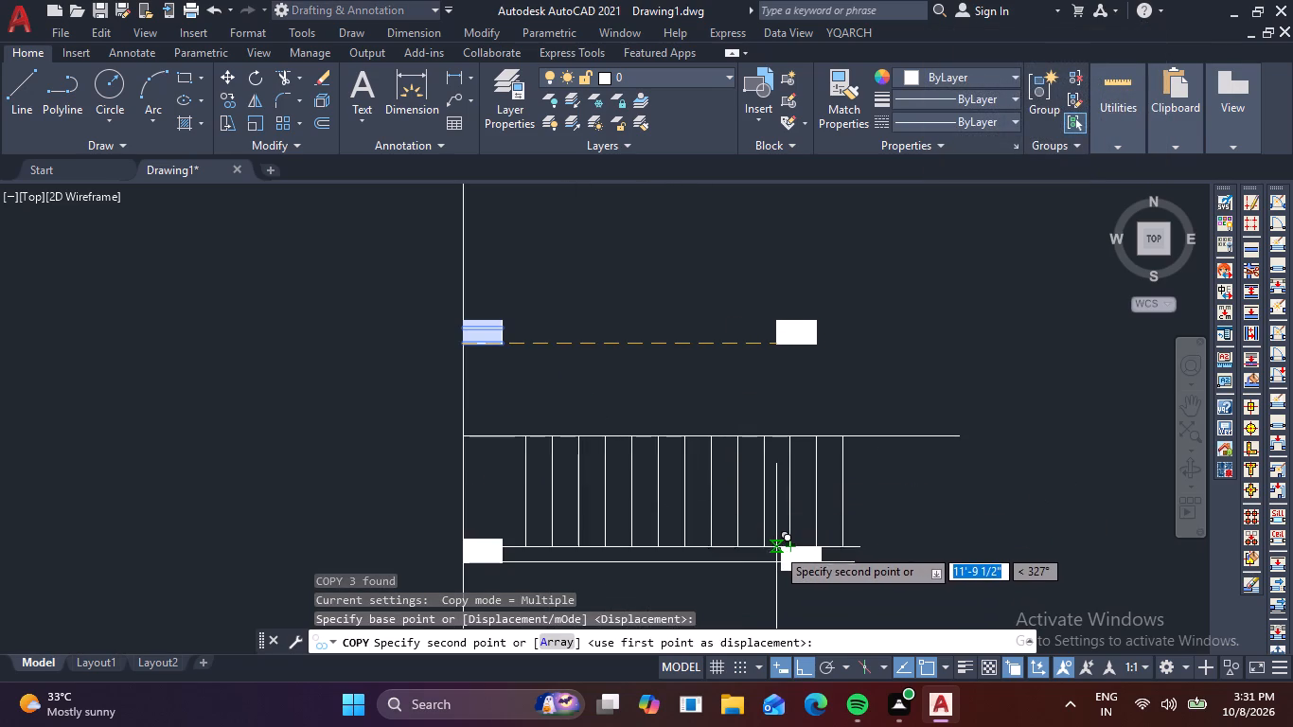
scroll(783, 544, up, 3)
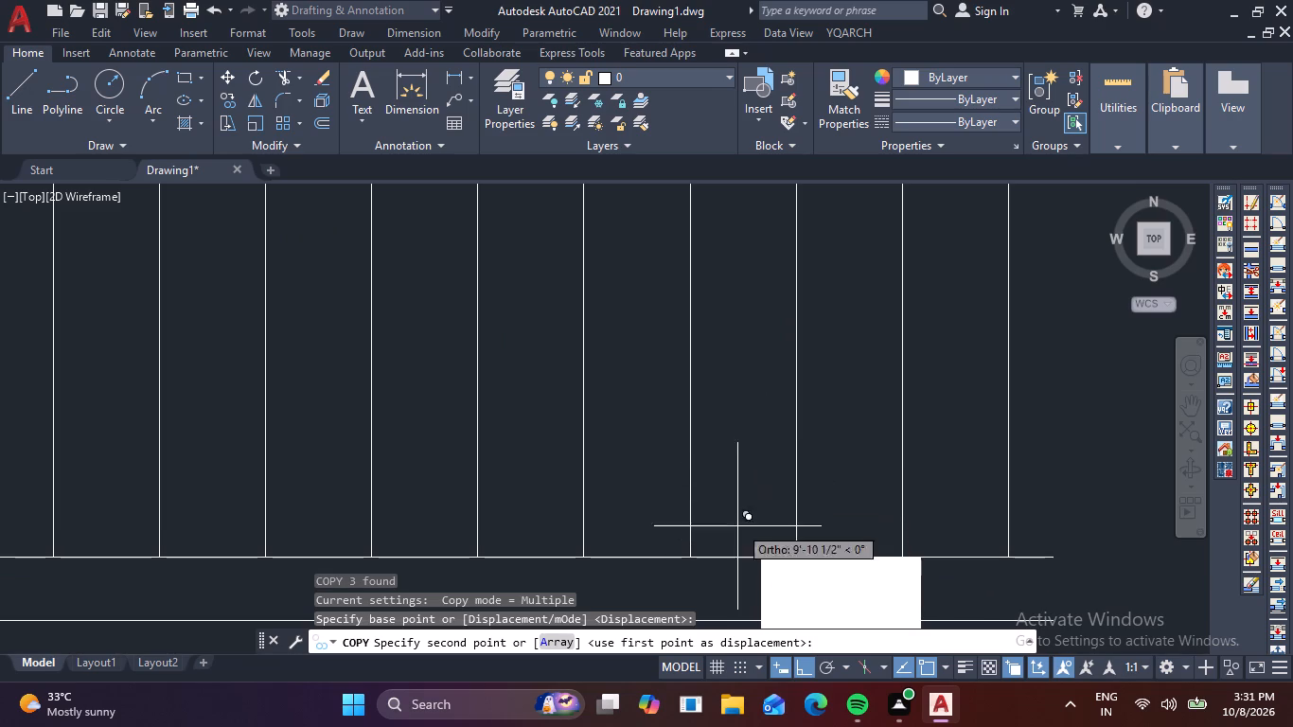
middle_drag(756, 594, 750, 512)
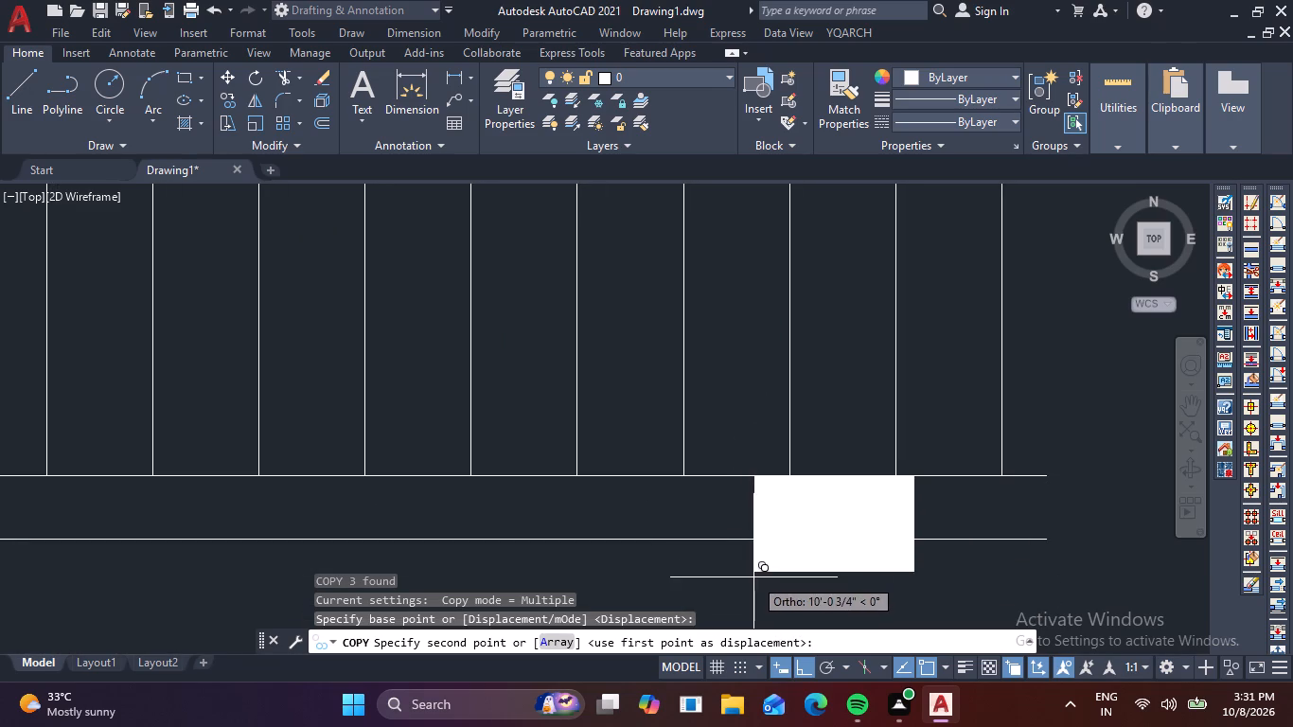
scroll(753, 535, down, 2)
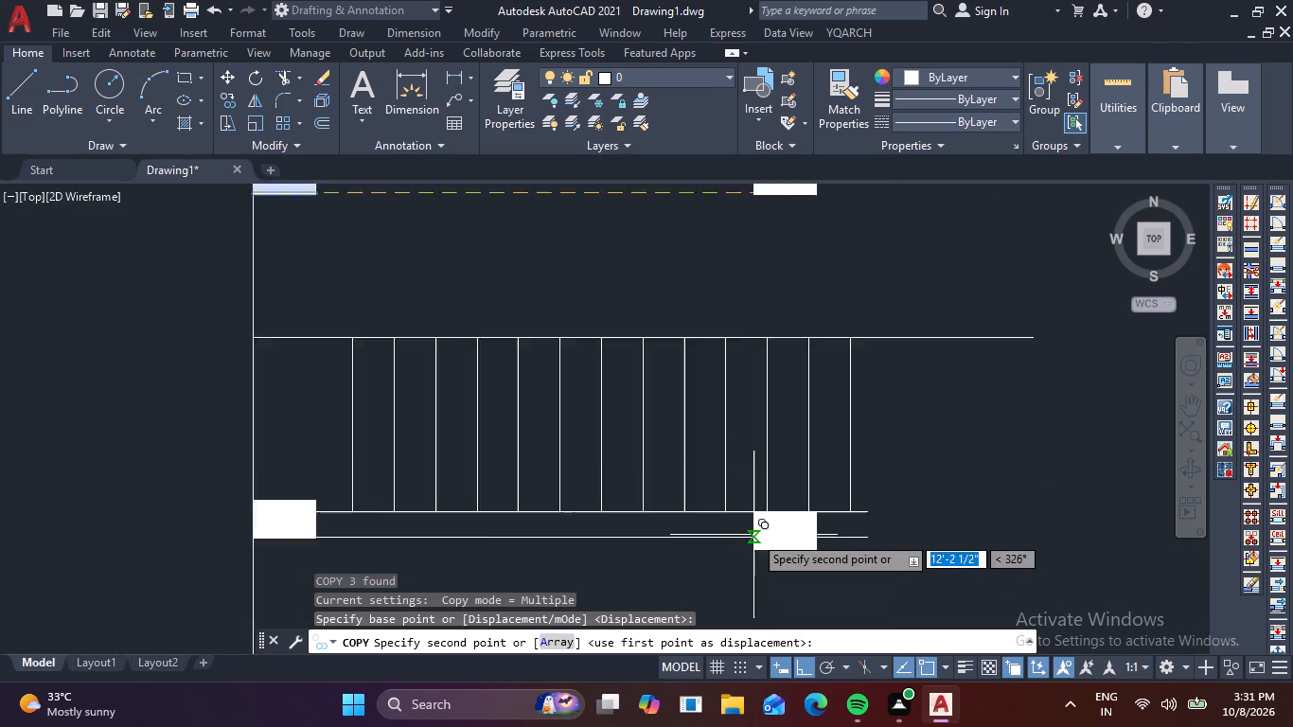
scroll(753, 535, down, 1)
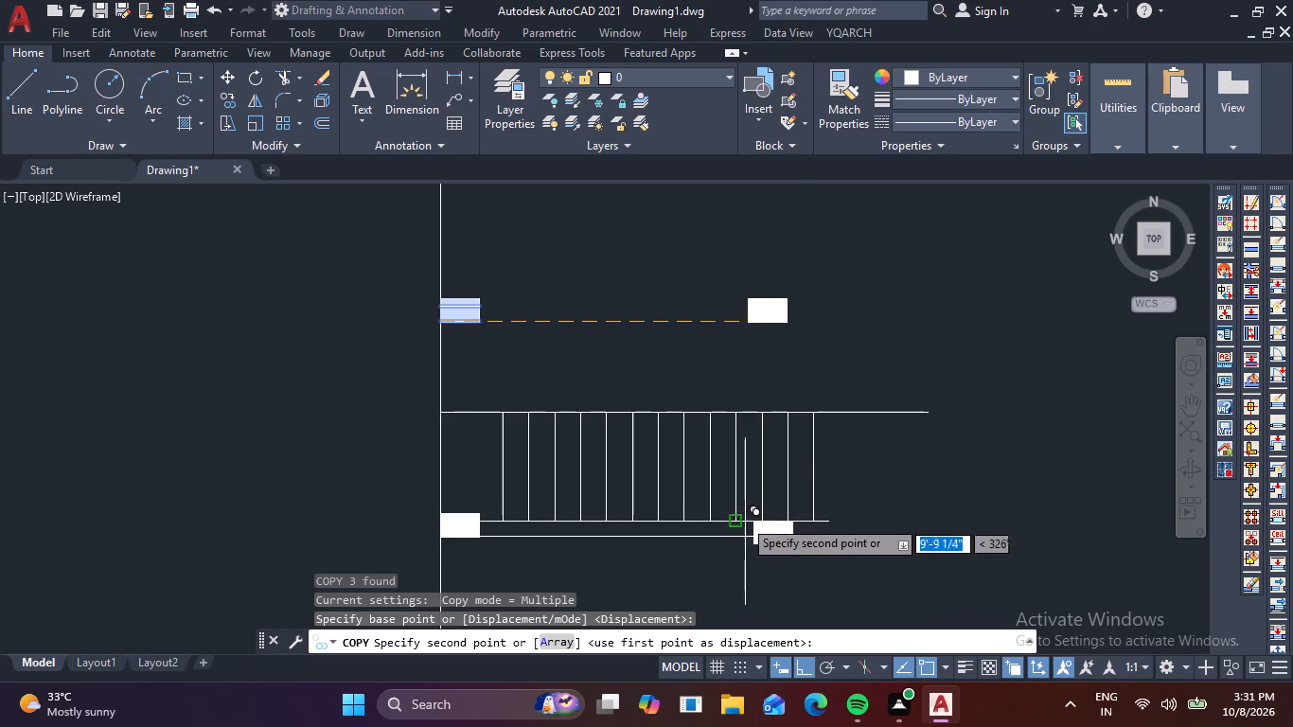
scroll(738, 513, up, 1)
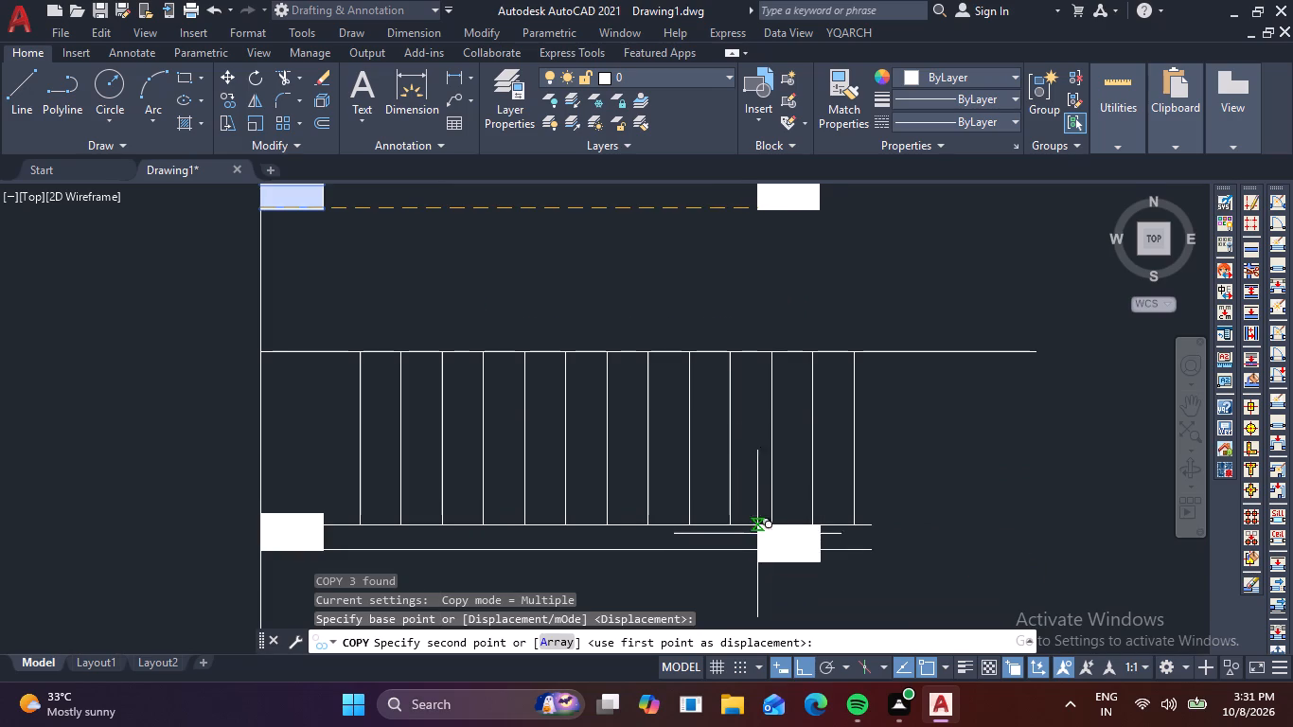
click(759, 325)
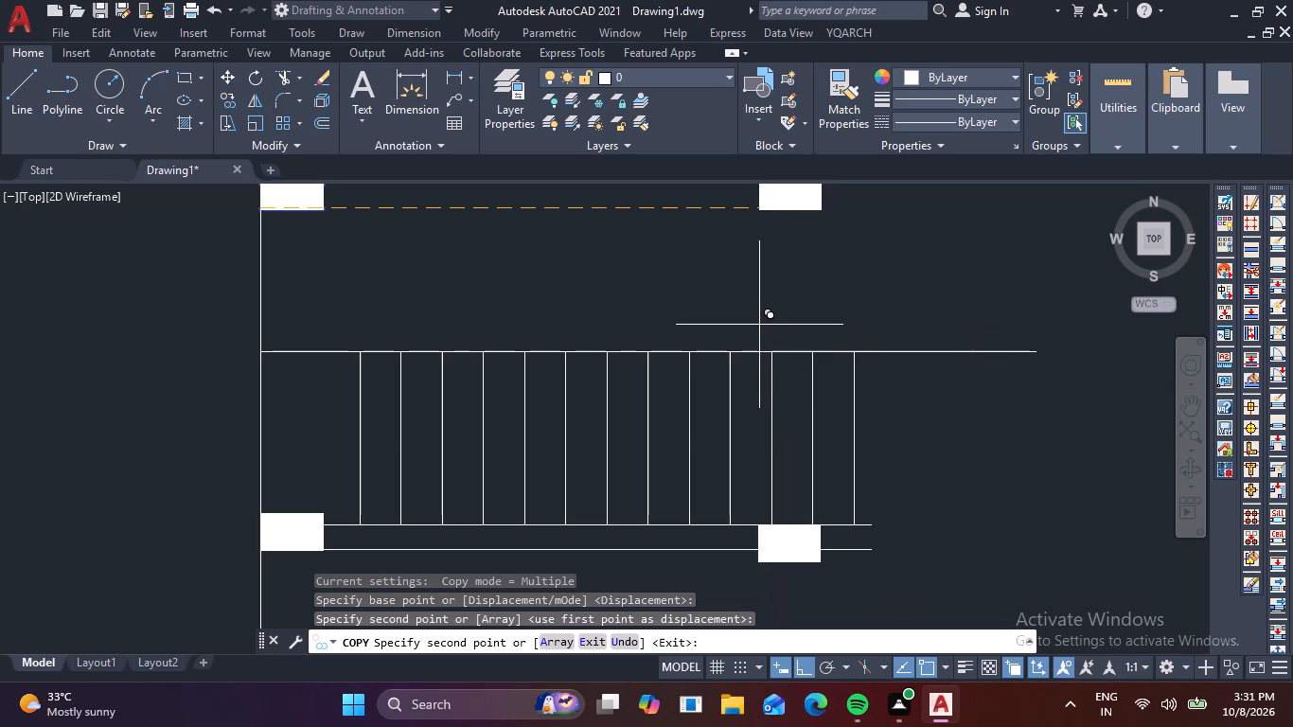
key(Escape)
Draw a 3'6" line up from the left end of the flight's top line, continuing with a horizontal line just under 6' to the right.
scroll(985, 419, down, 2)
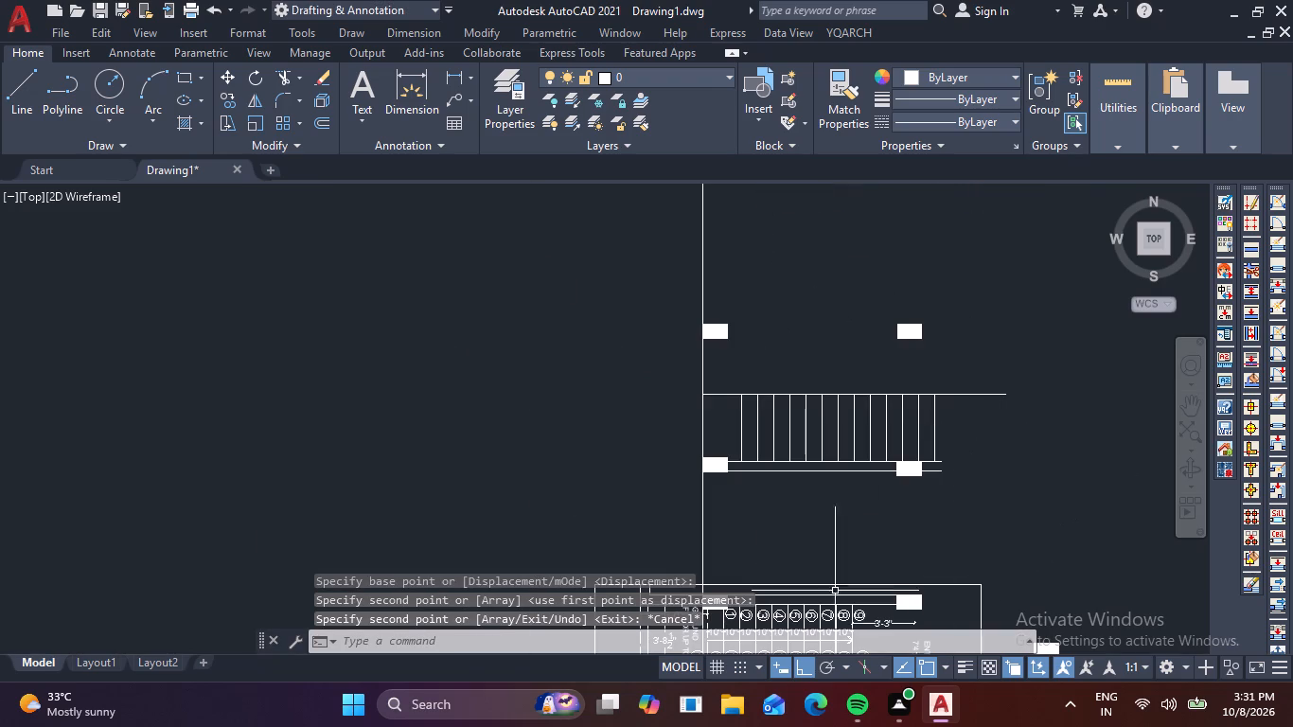
key(l)
key(space)
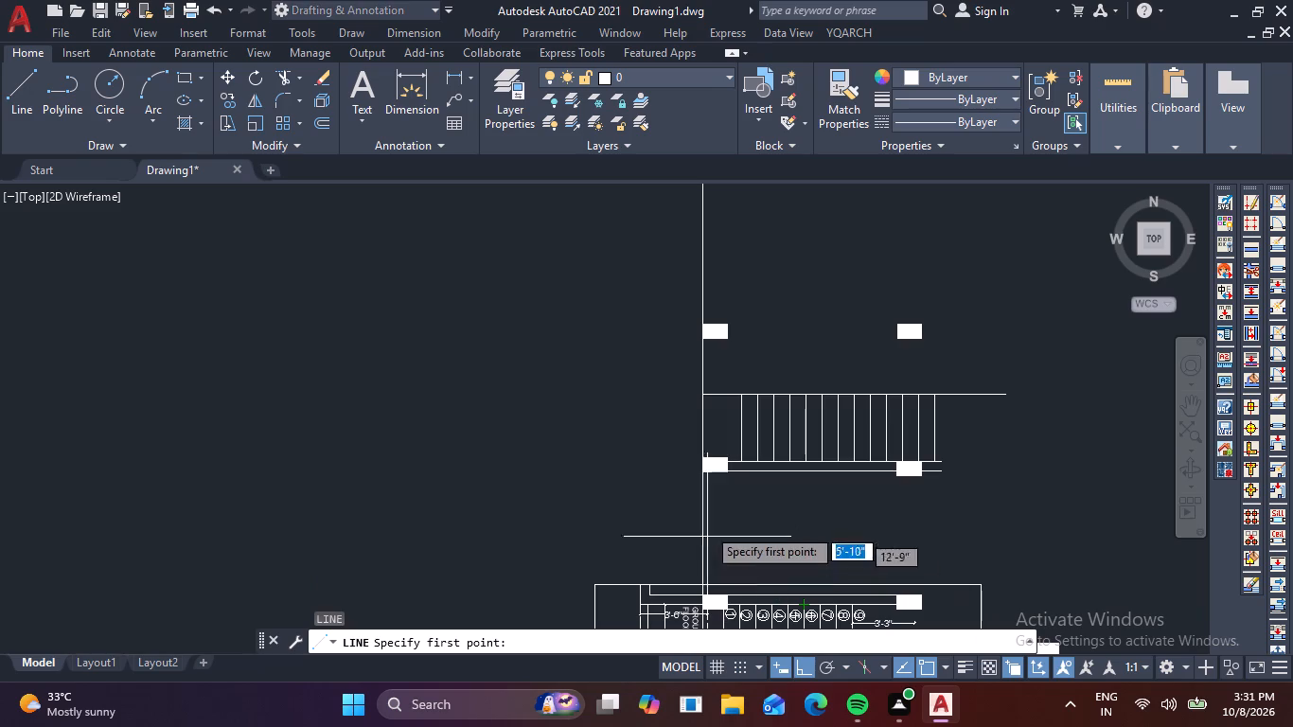
click(708, 393)
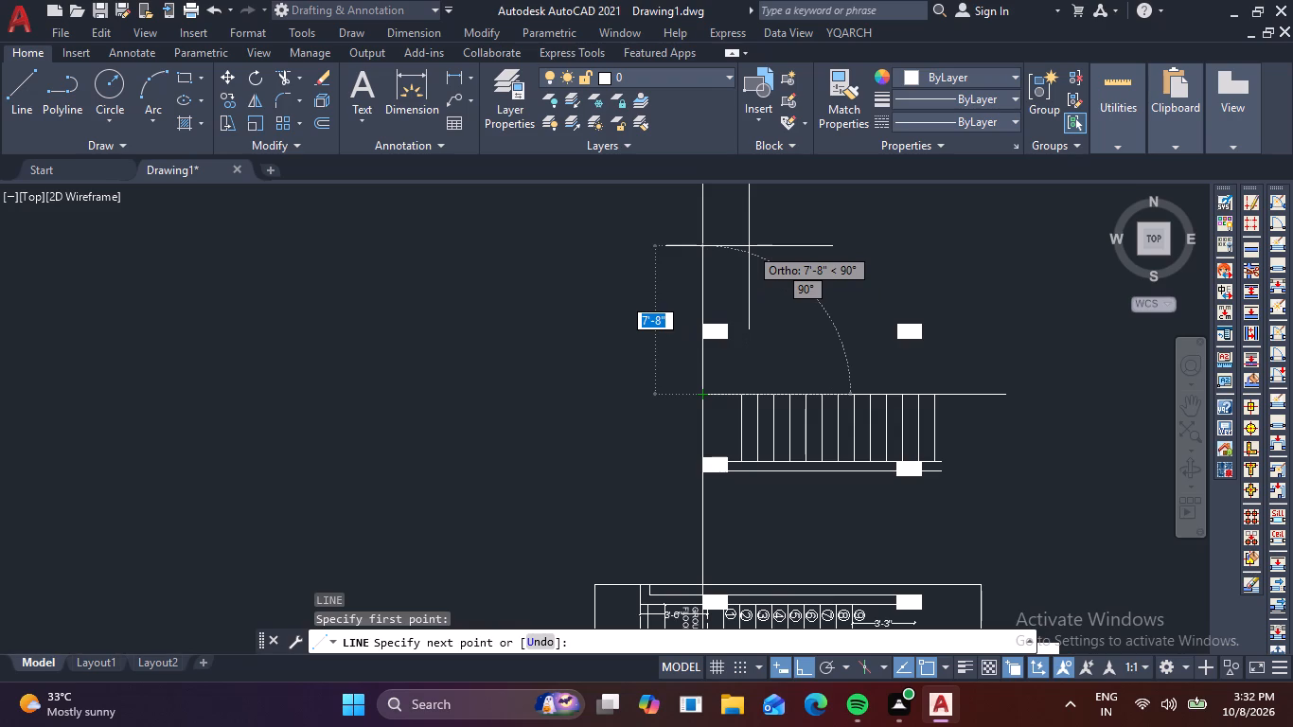
key(3)
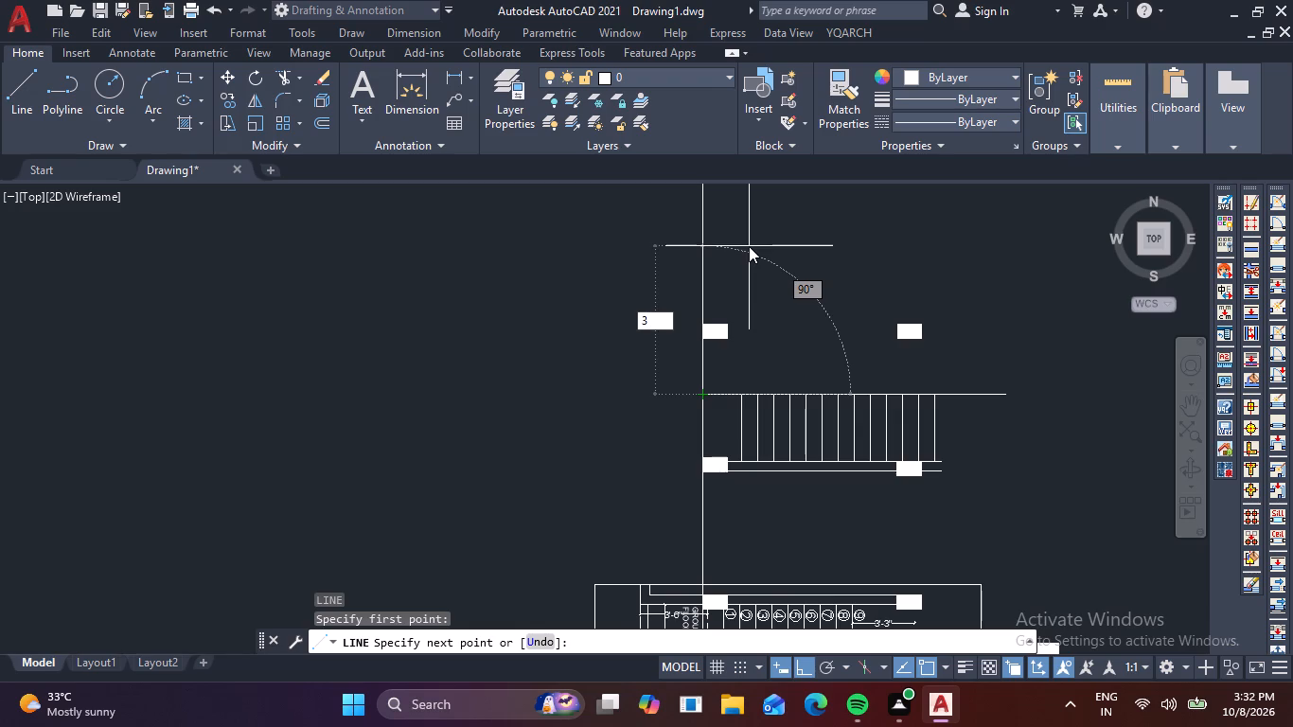
key(apostrophe)
key(6)
key(shift+quotedbl)
key(Return)
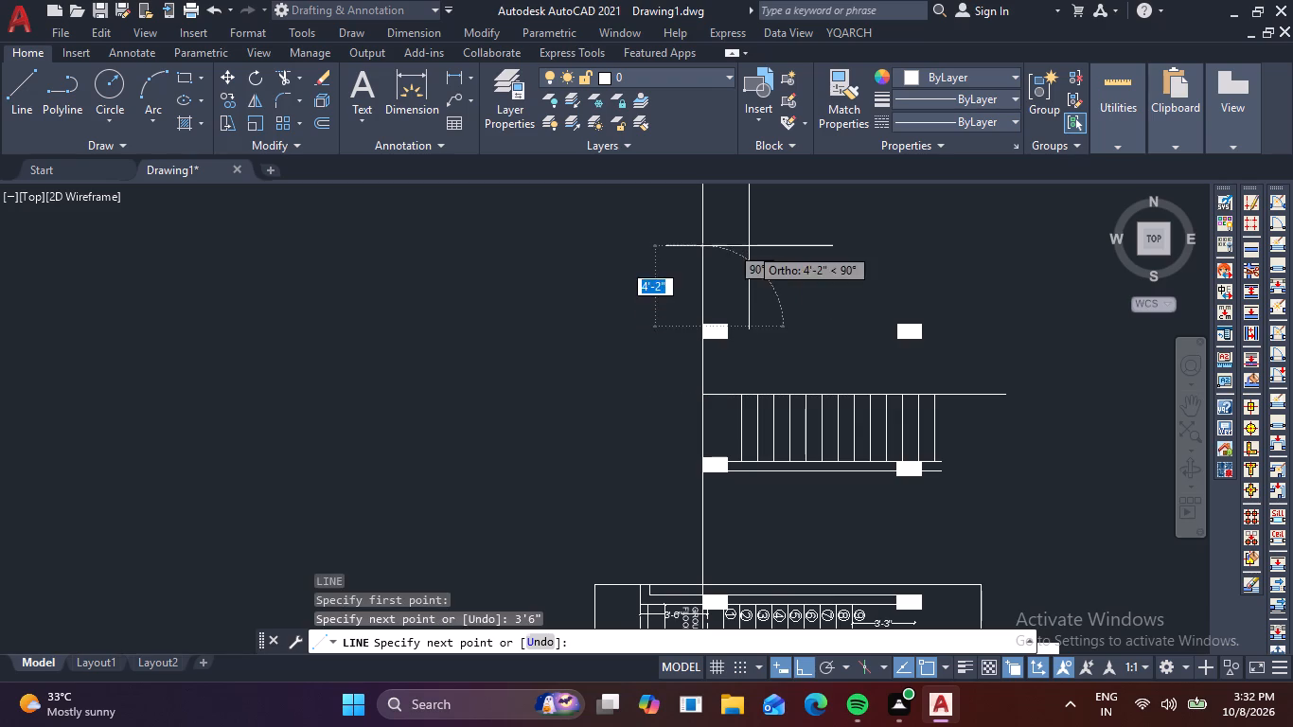
click(816, 327)
key(Escape)
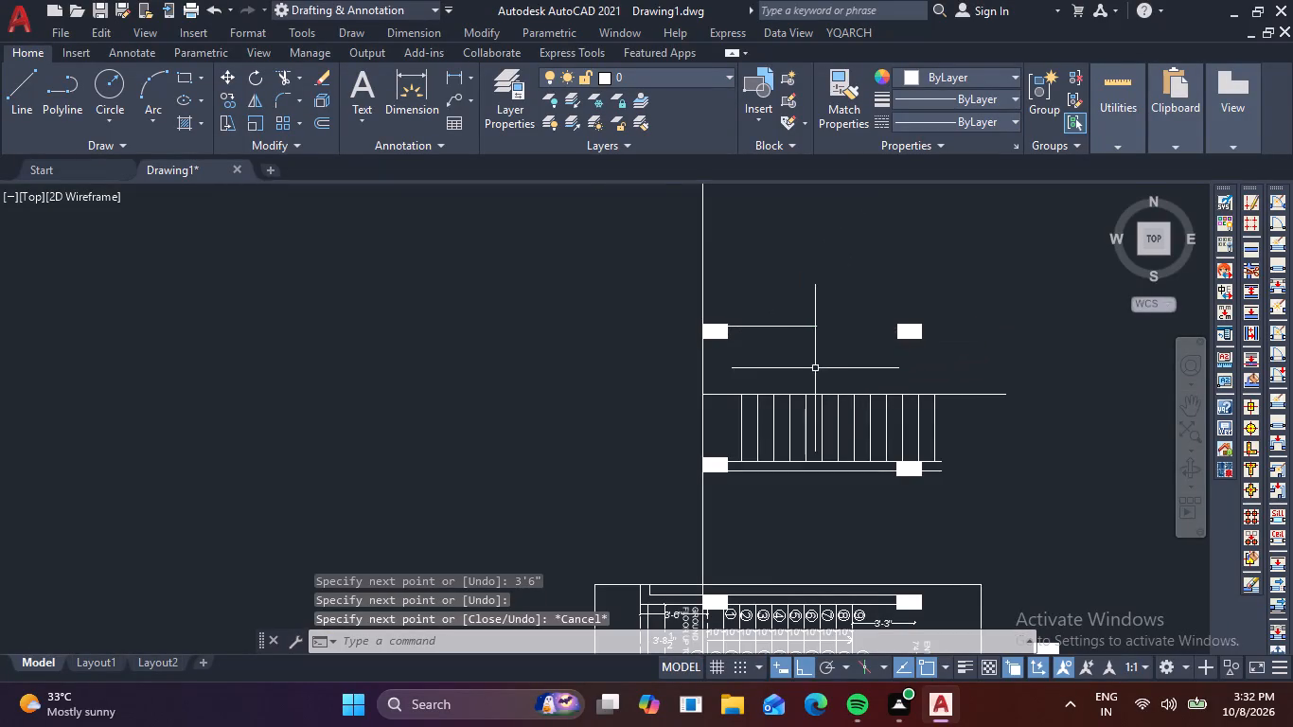
Move the two upper column hatches straight down a short distance along the long vertical line, clear of the horizontal line.
scroll(760, 376, up, 2)
middle_drag(758, 375, 858, 519)
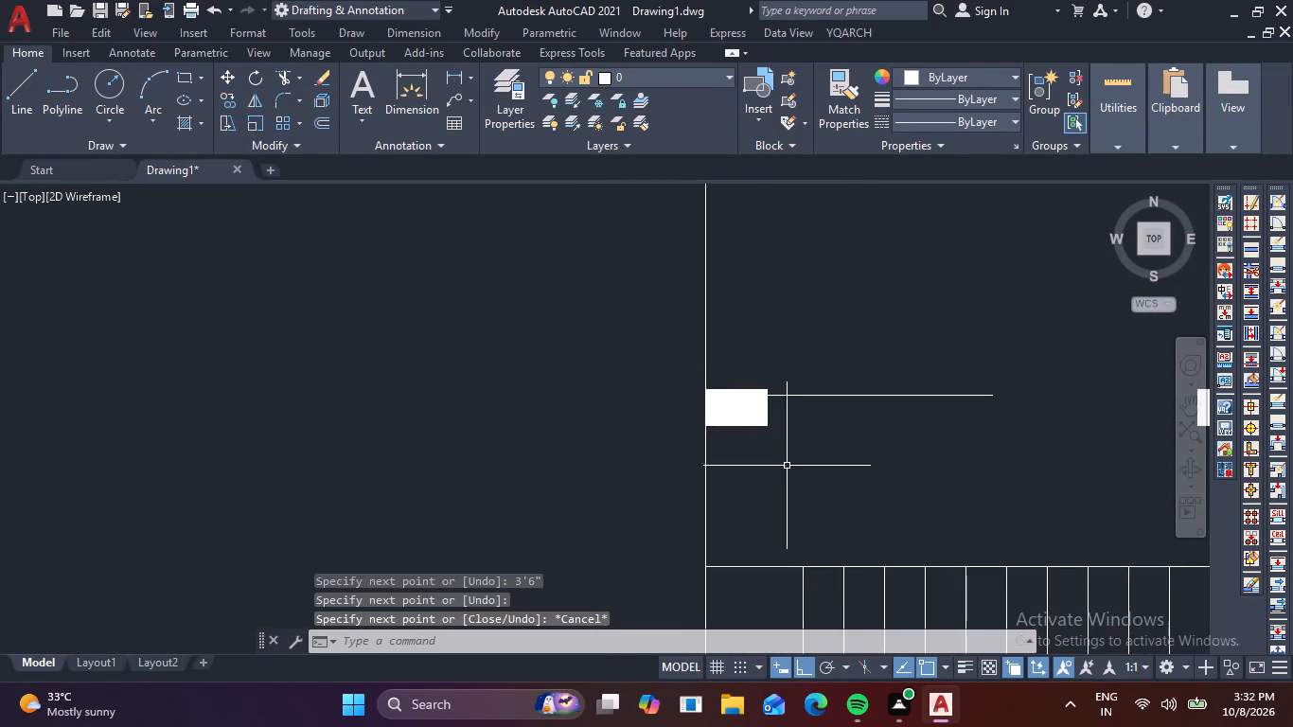
click(767, 443)
click(747, 417)
scroll(896, 447, down, 2)
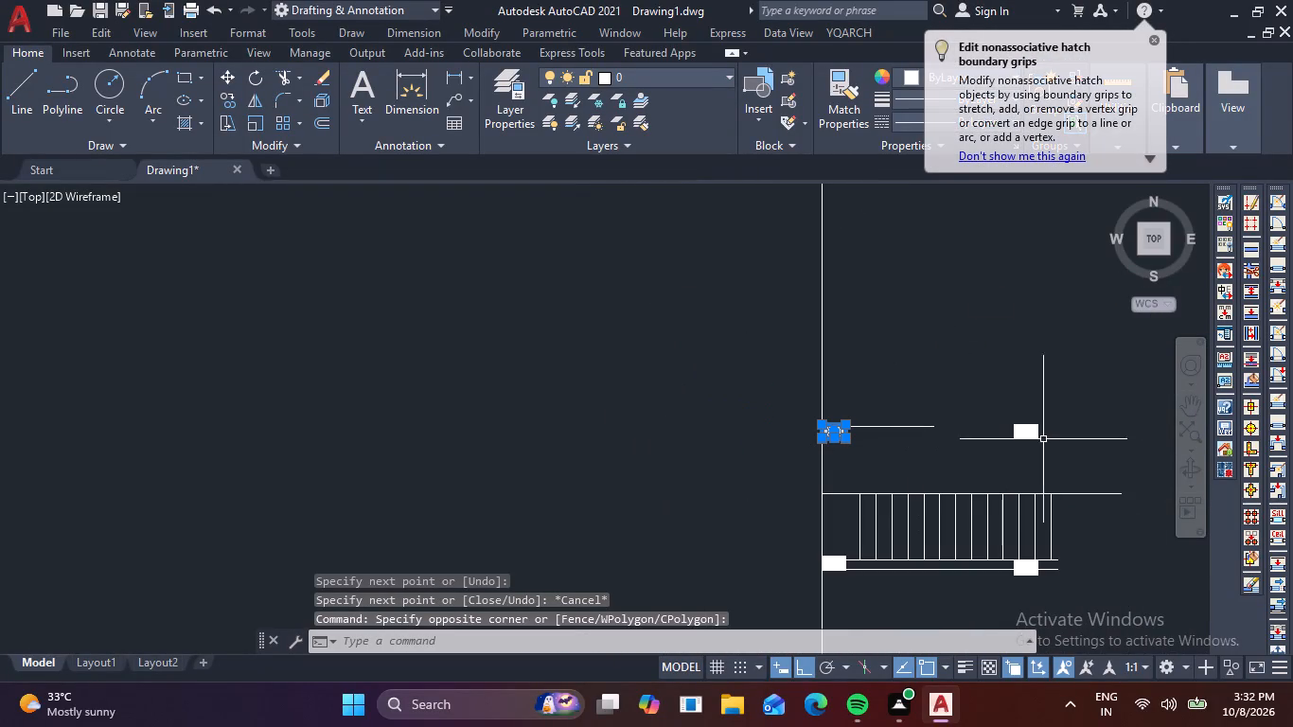
click(1031, 439)
key(m)
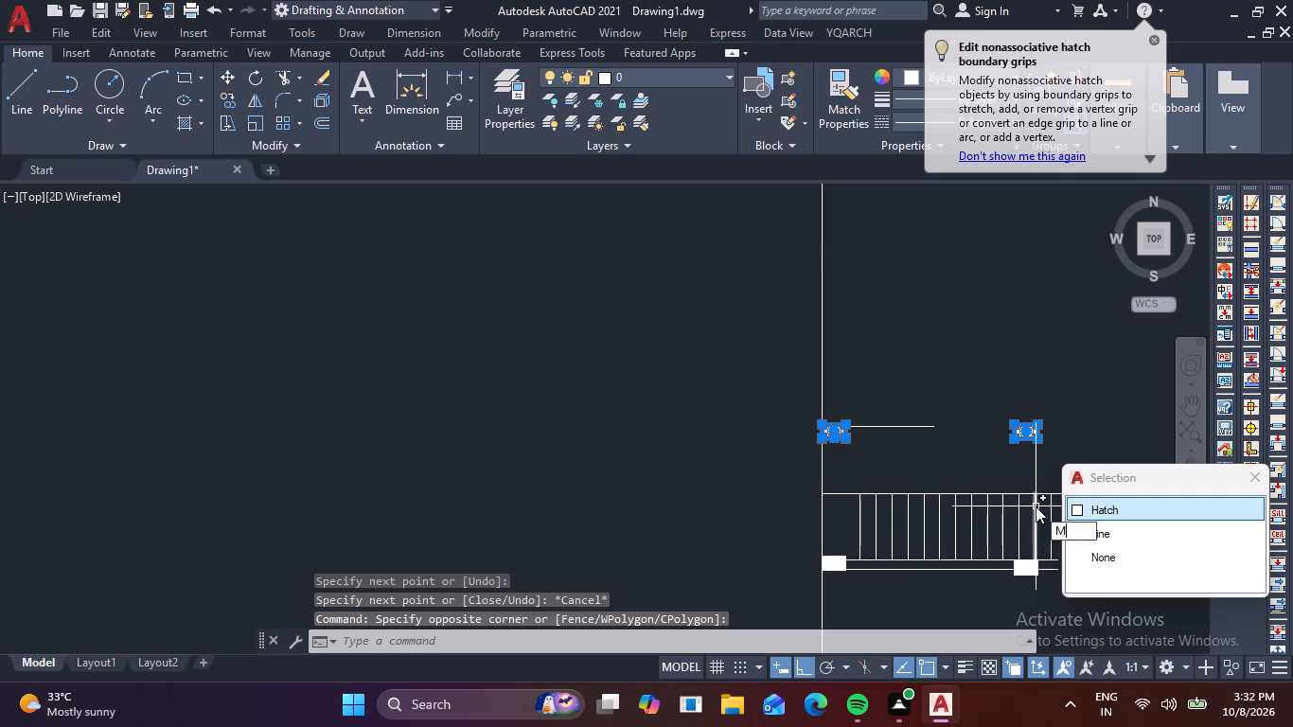
key(space)
scroll(826, 456, up, 1)
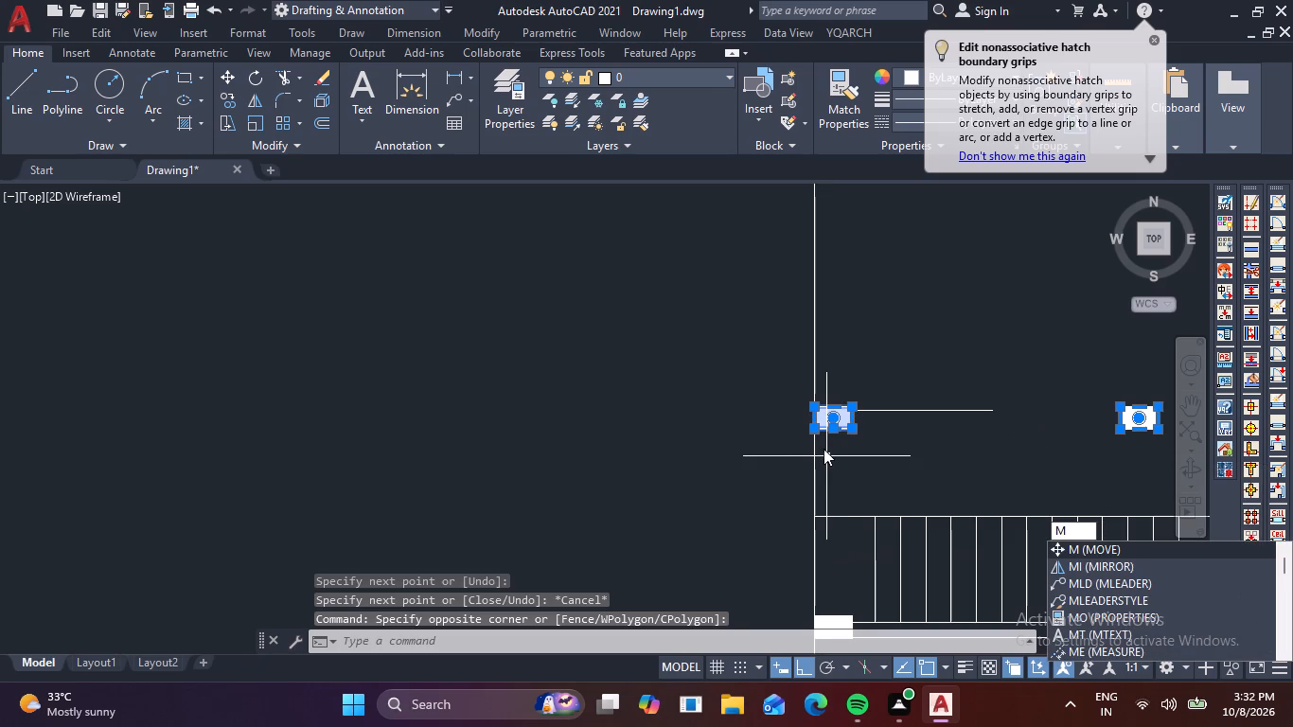
key(space)
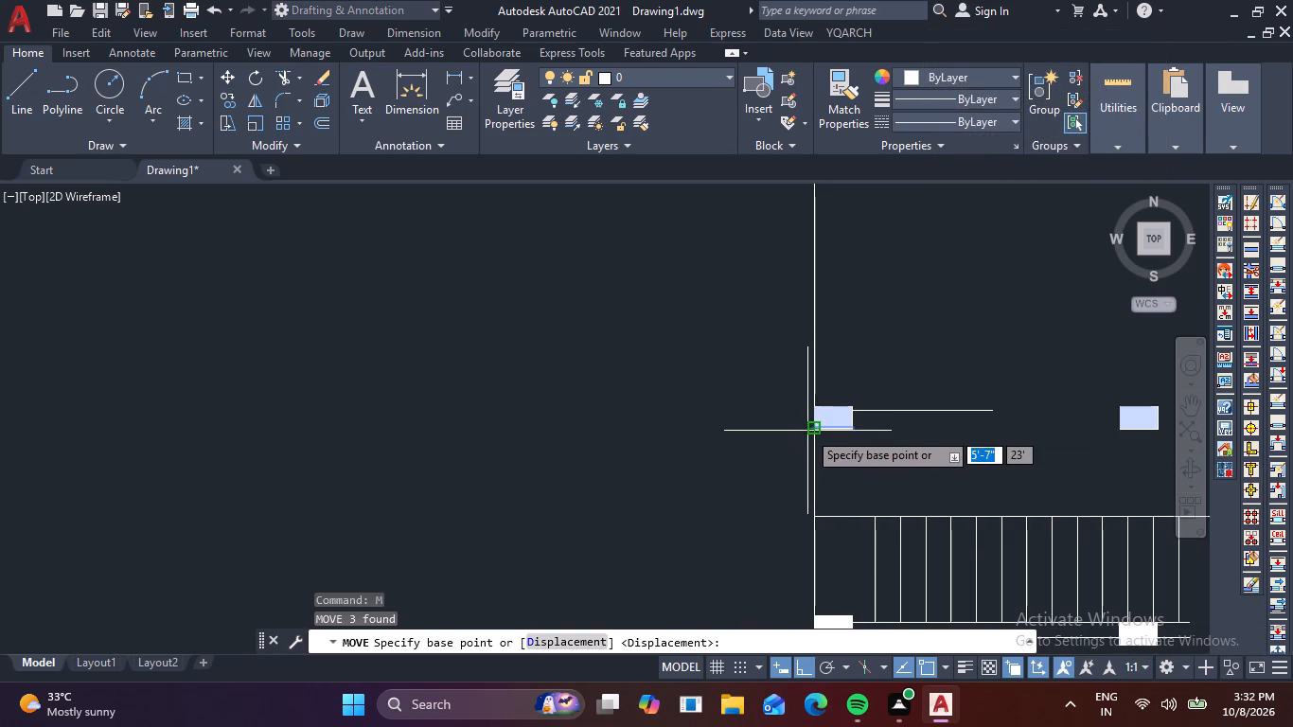
click(809, 431)
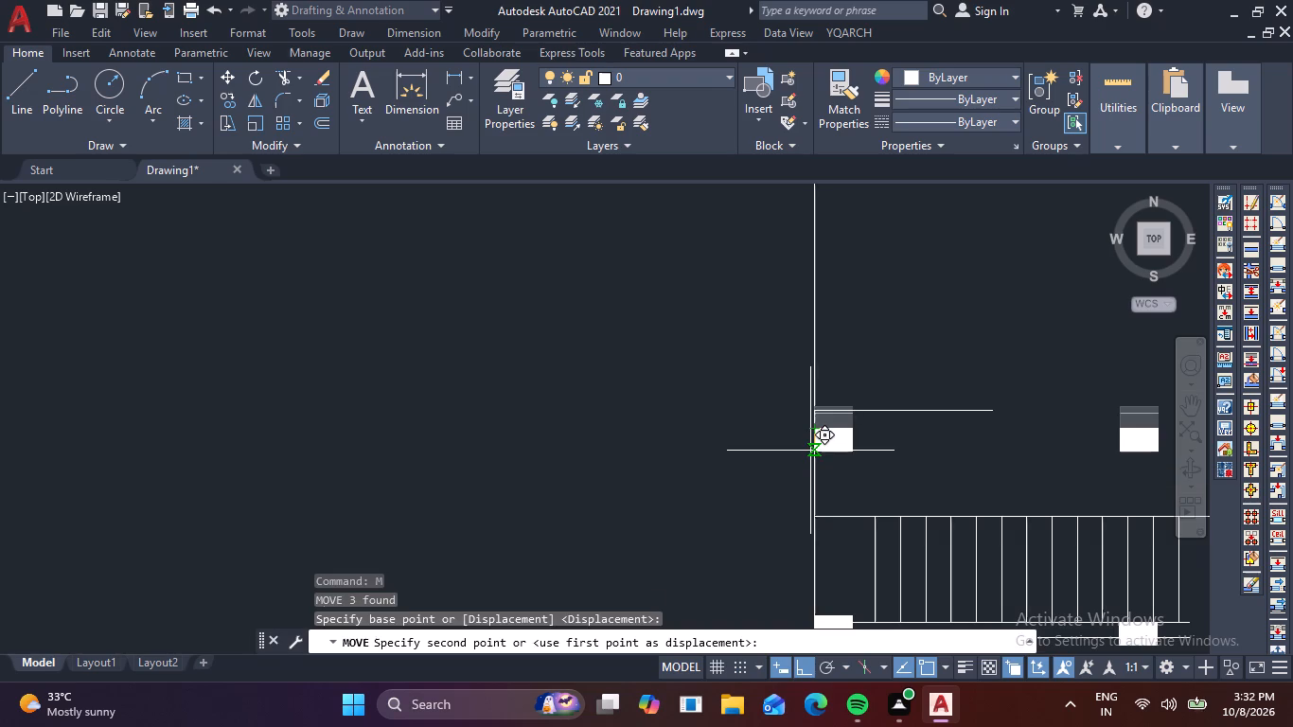
click(810, 451)
key(Escape)
Erase the long horizontal line above the upper left column and the short line just beneath it.
scroll(943, 426, up, 2)
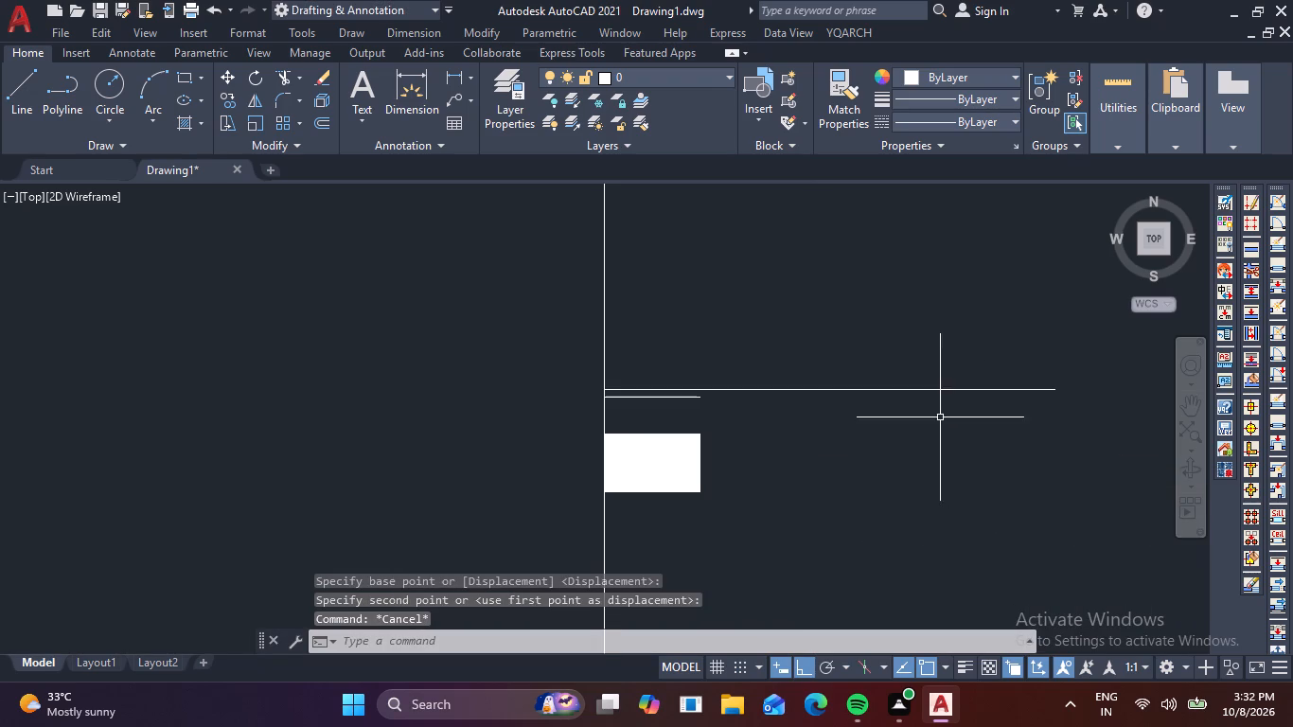
drag(945, 404, 939, 396)
click(913, 369)
scroll(899, 414, down, 2)
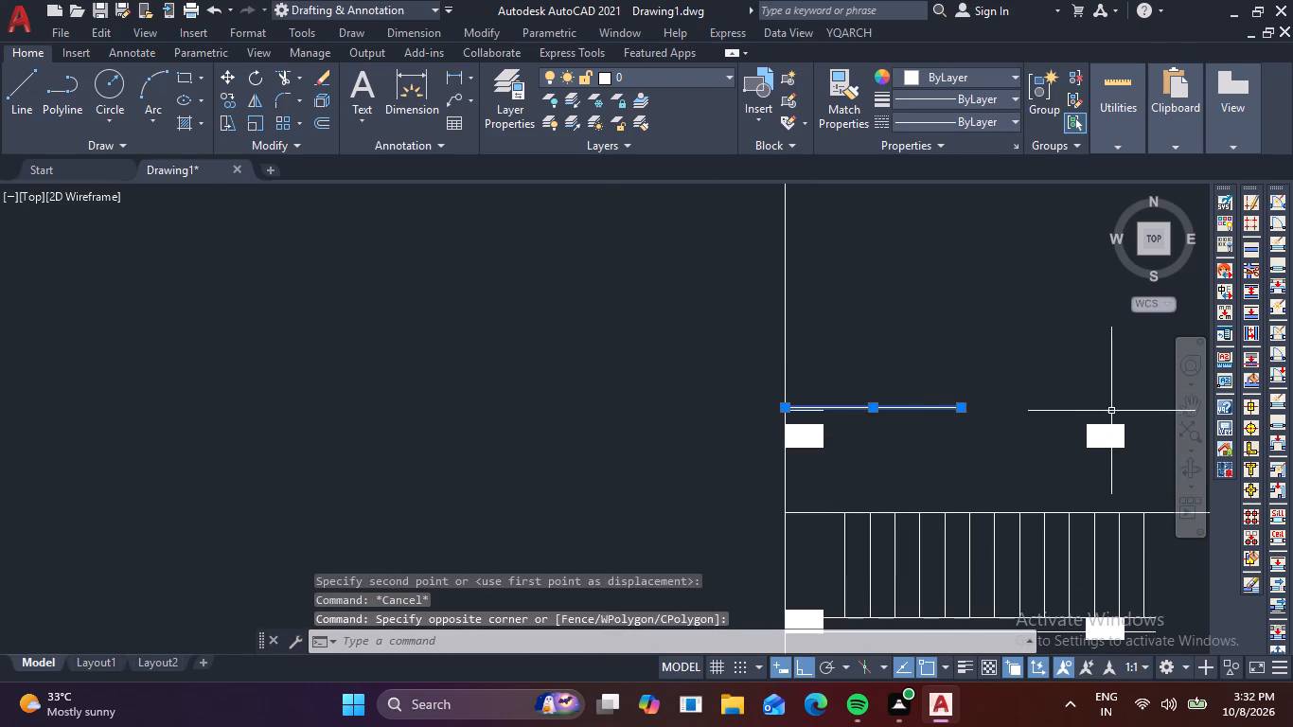
click(1111, 413)
scroll(837, 426, up, 2)
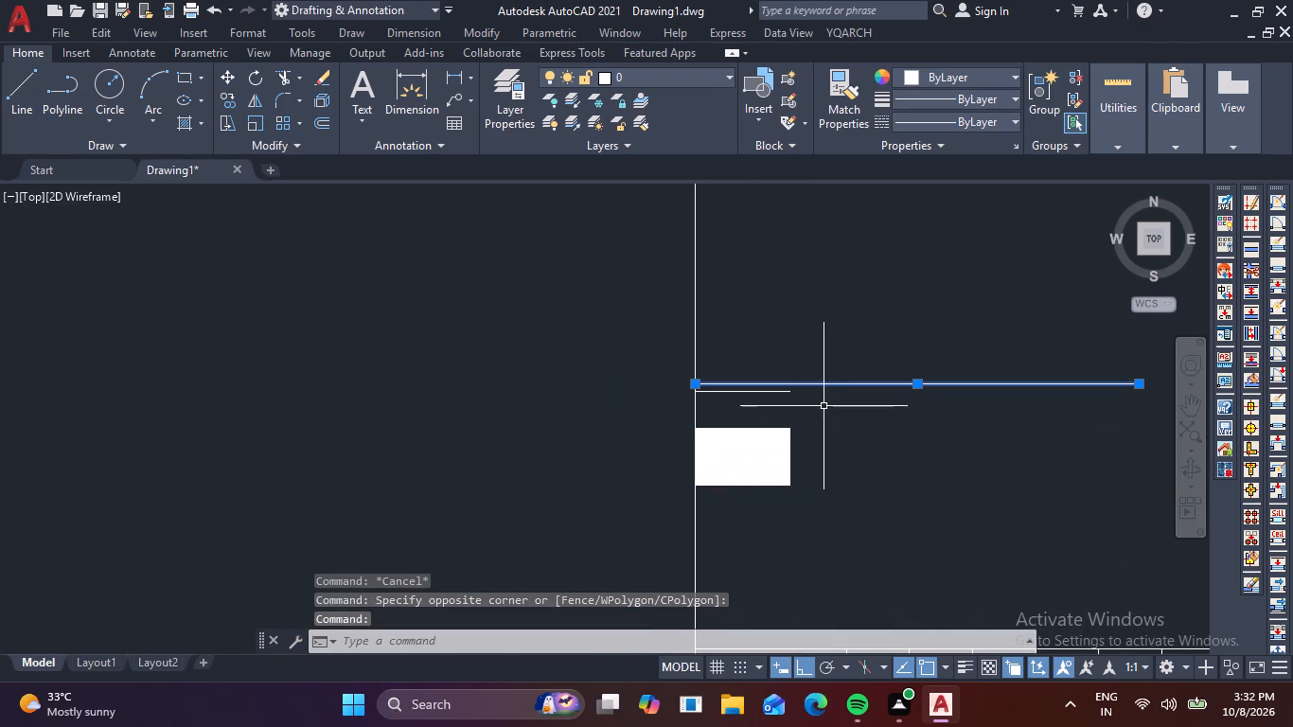
click(773, 392)
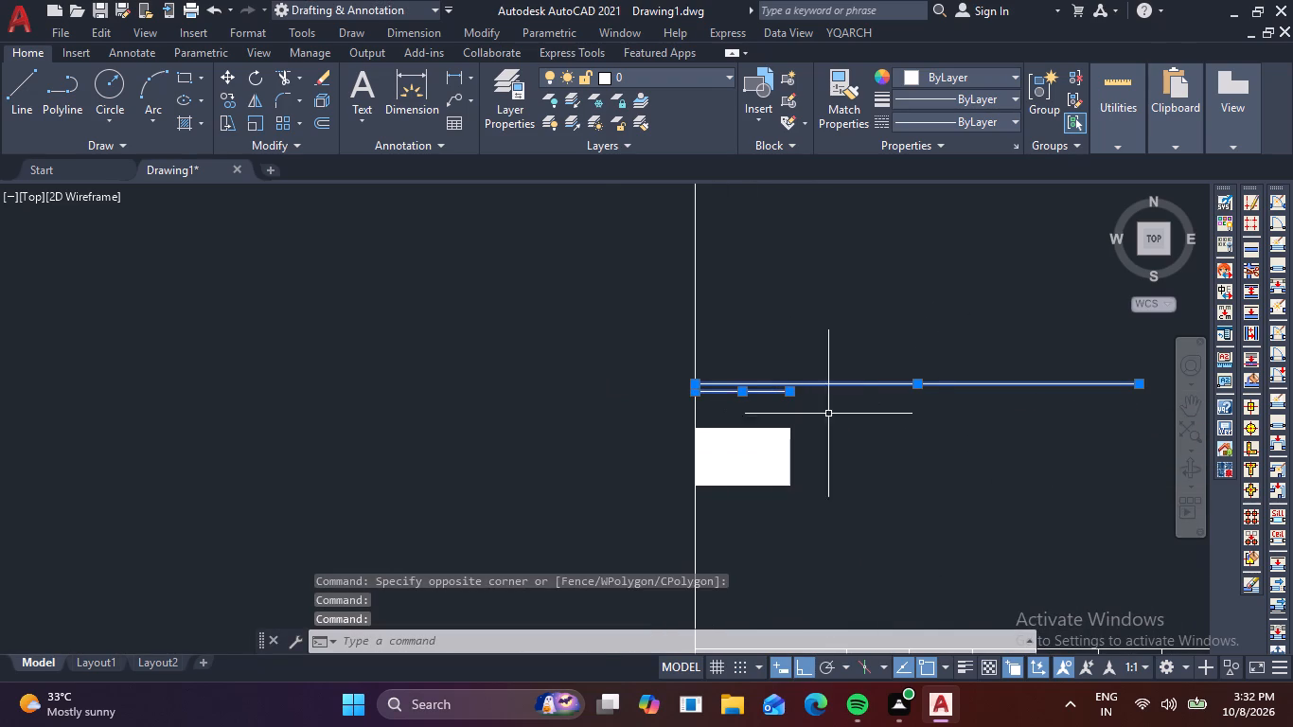
shift+click(884, 383)
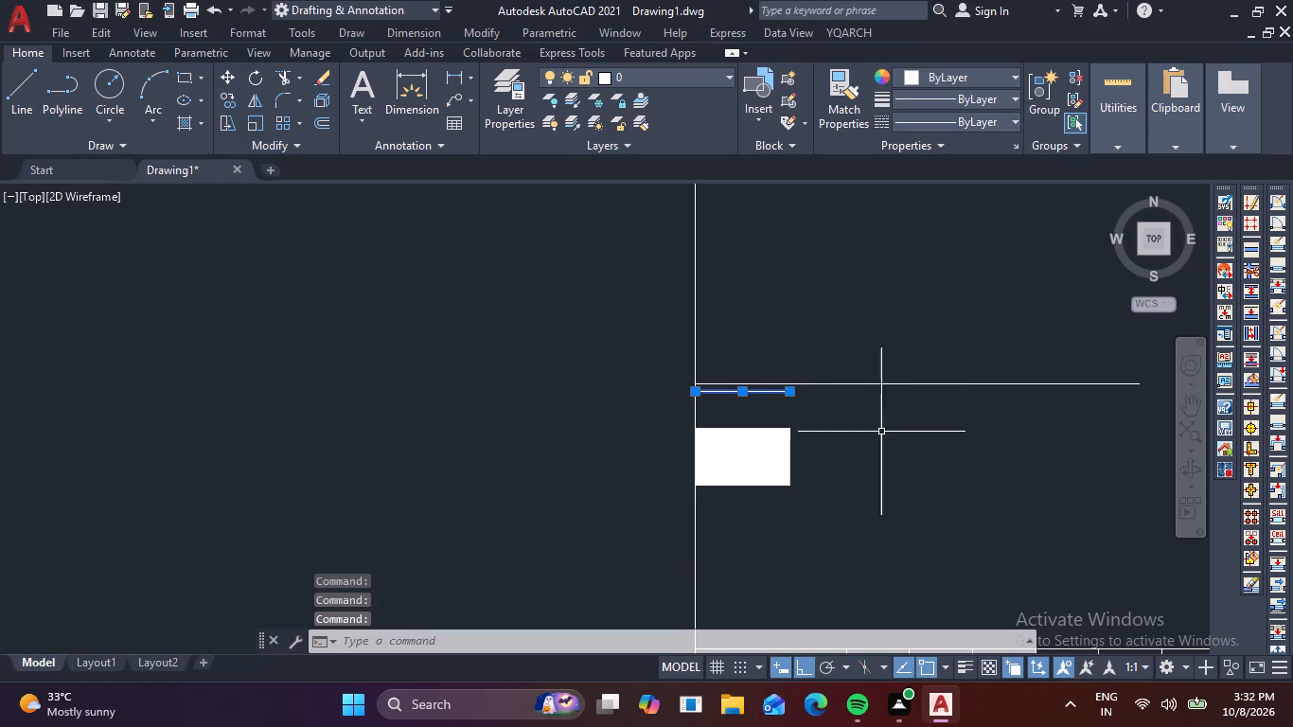
key(Delete)
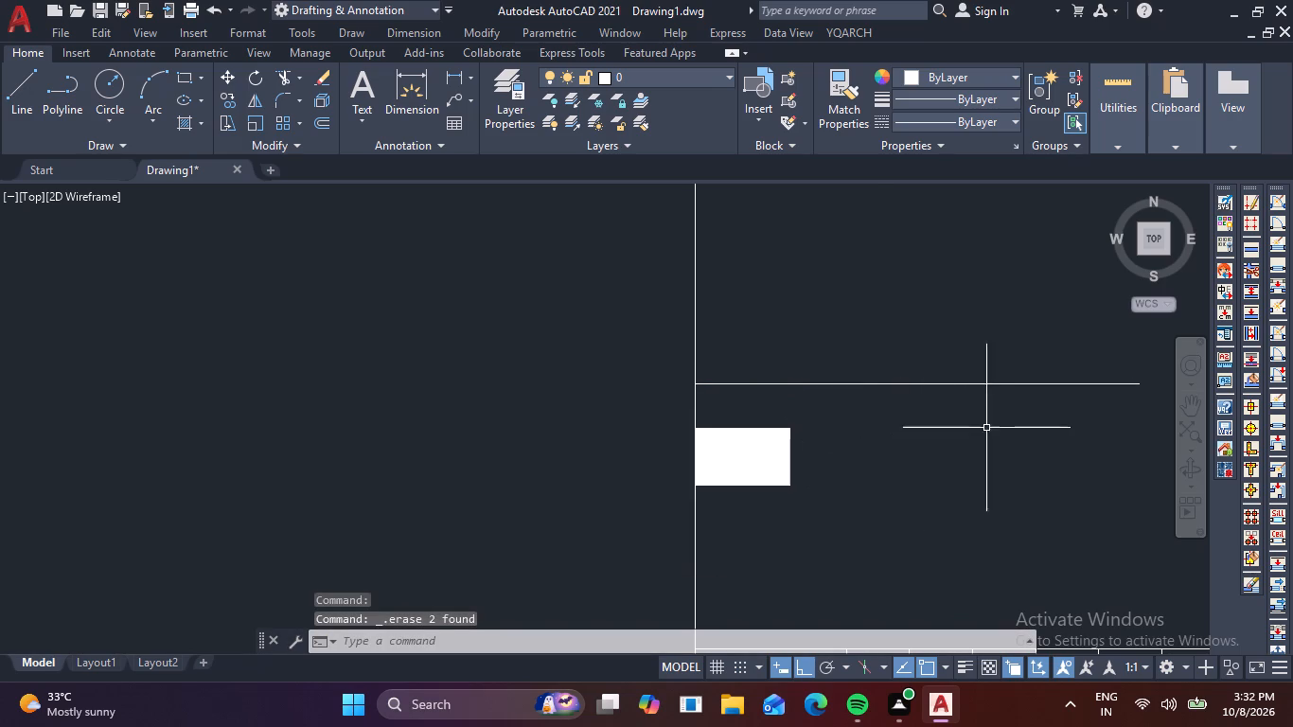
click(996, 389)
click(996, 383)
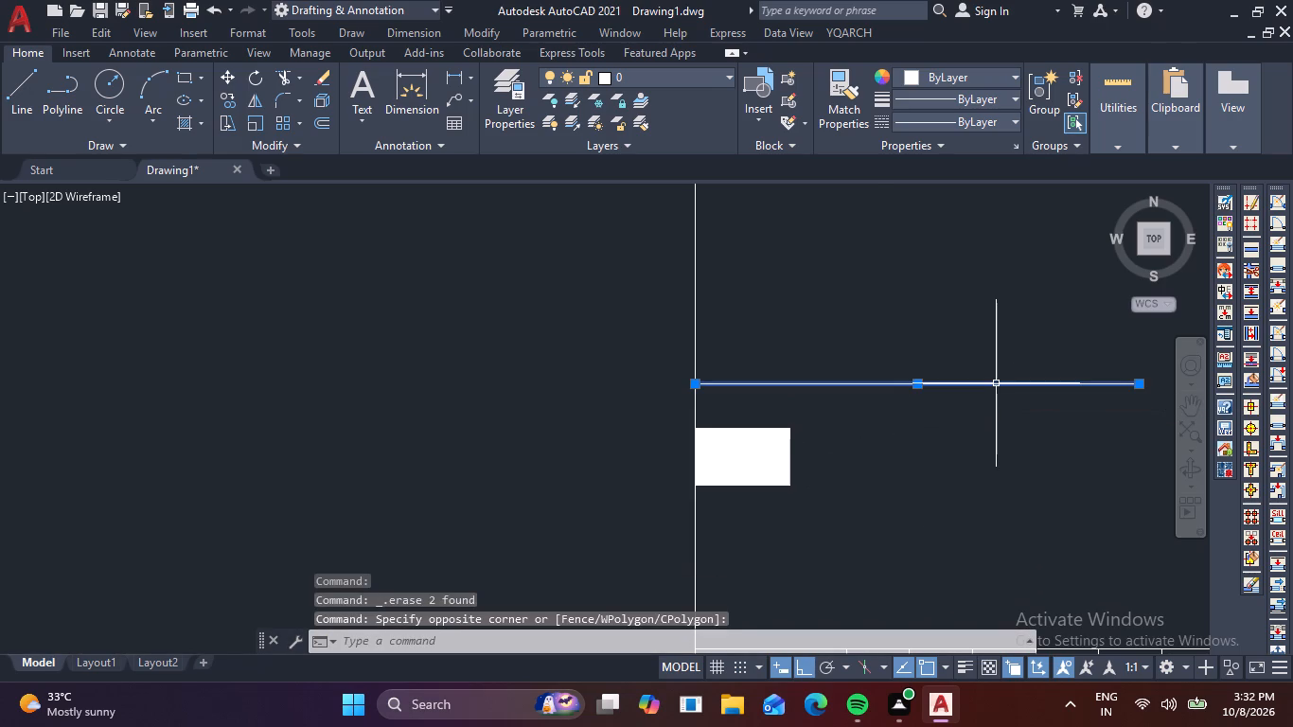
key(Delete)
Draw a 15" line right from the 3'6" line's top end, continuing 3'6" down to the flight's top line.
key(semicolon)
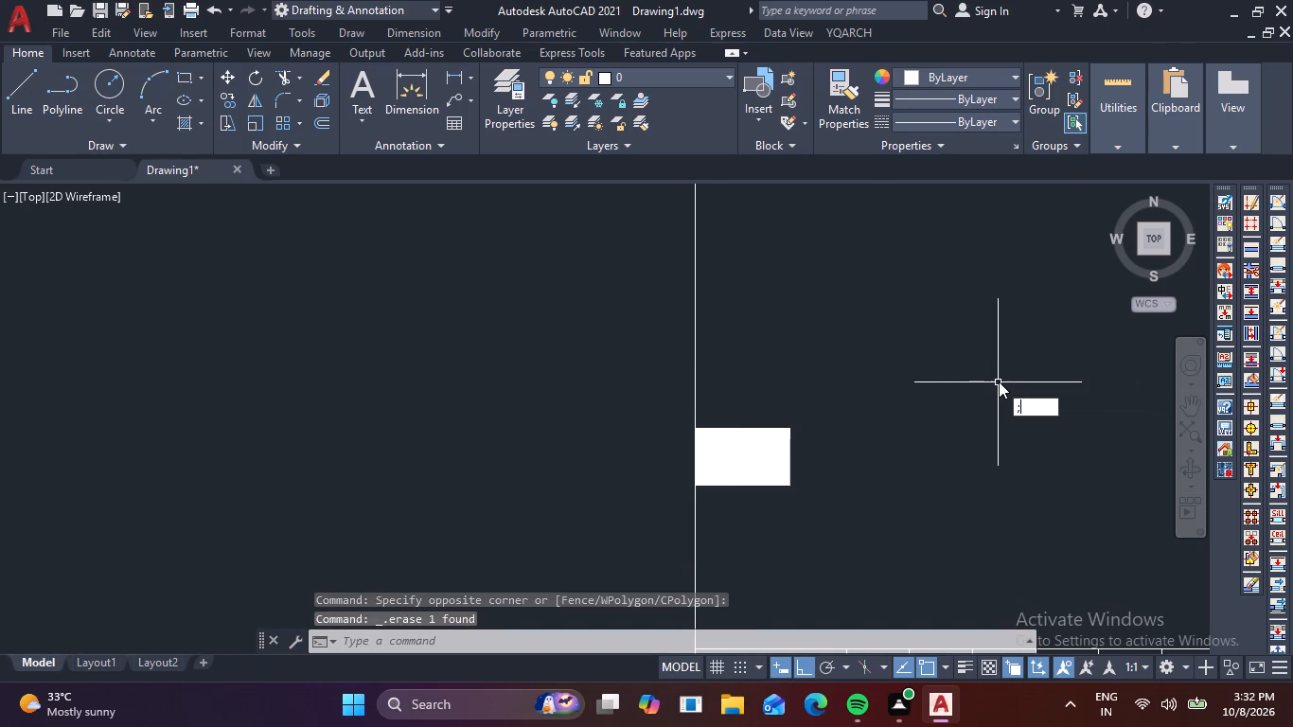
key(Escape)
key(l)
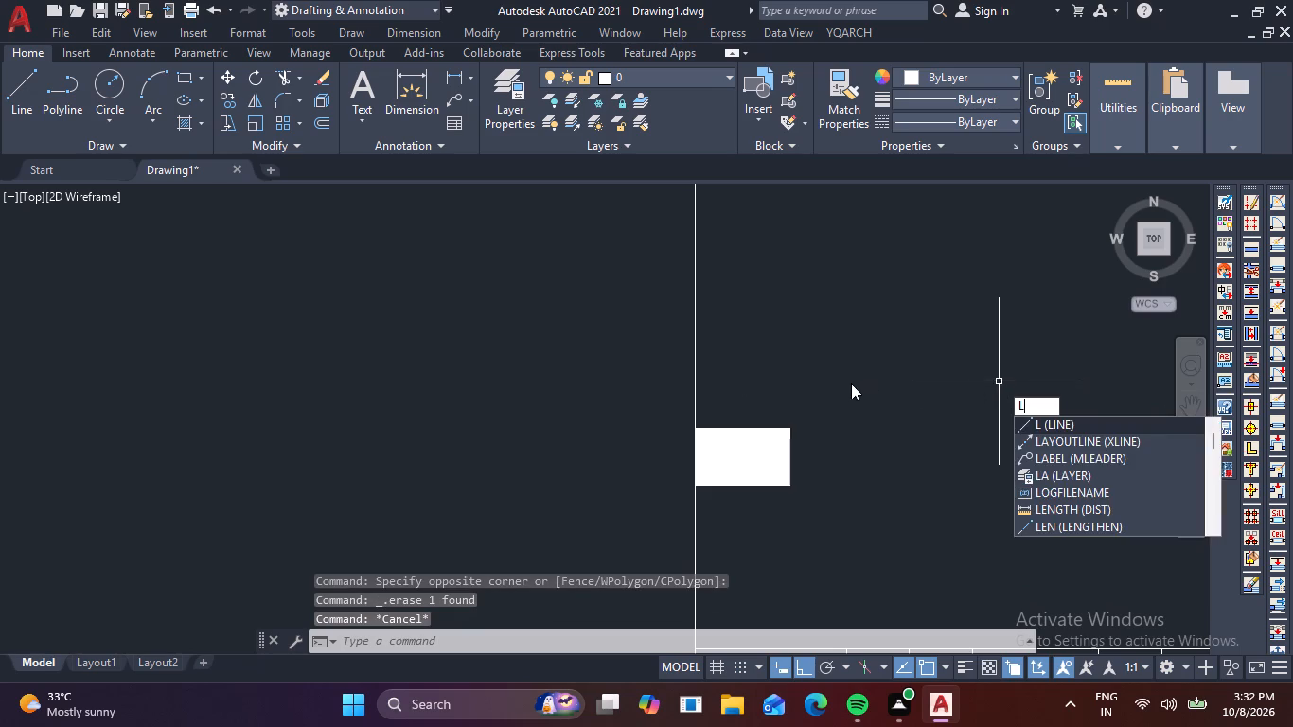
key(space)
click(692, 381)
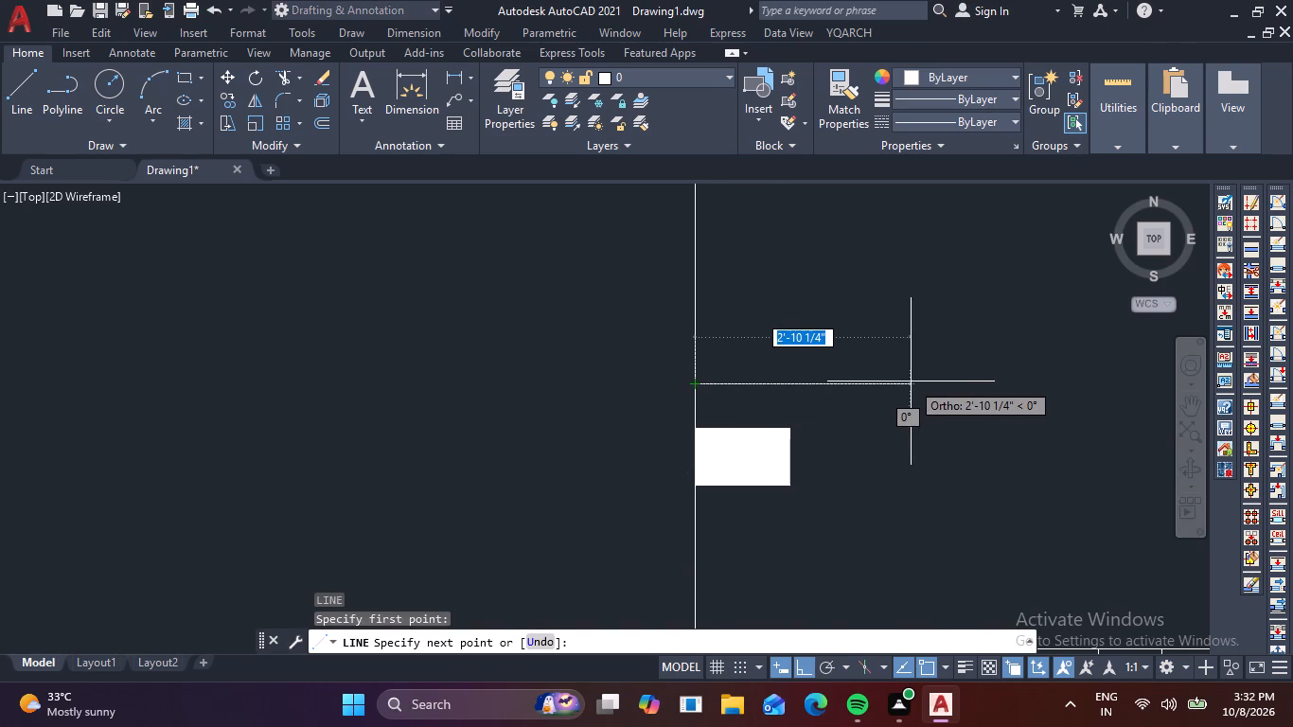
text(15)
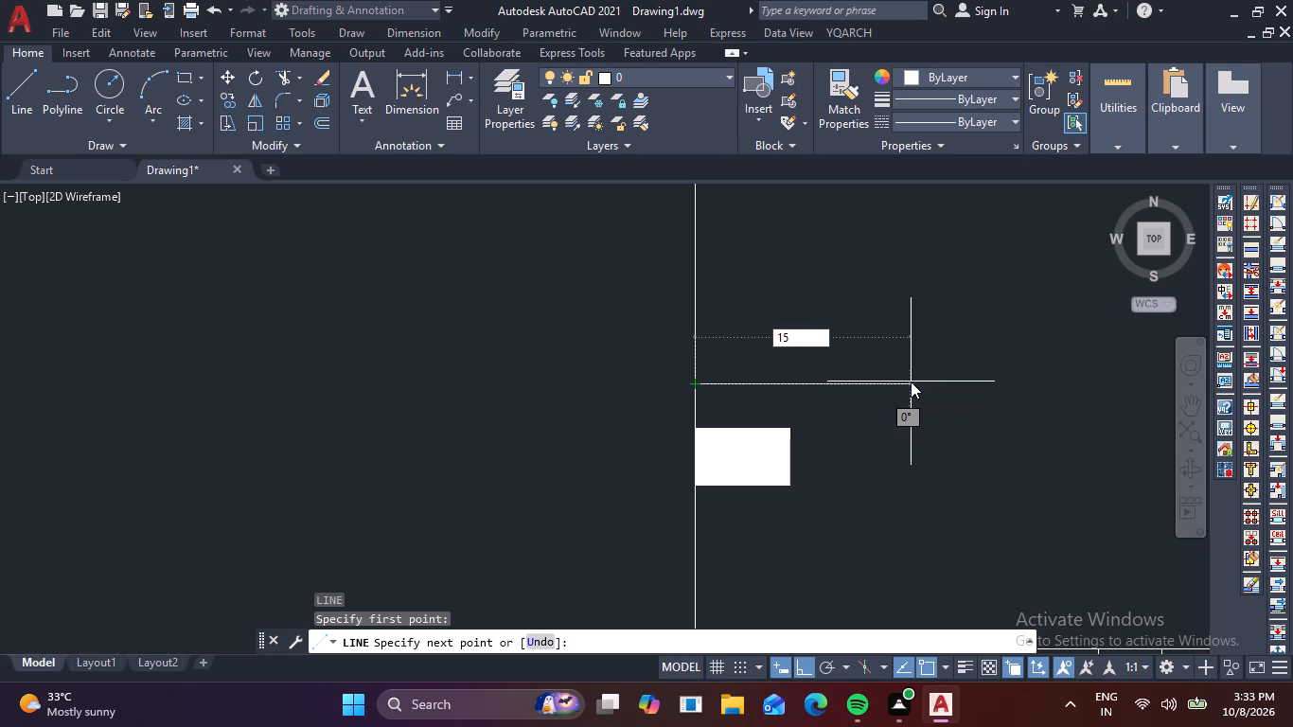
key(shift+quotedbl)
key(Return)
scroll(800, 543, down, 1)
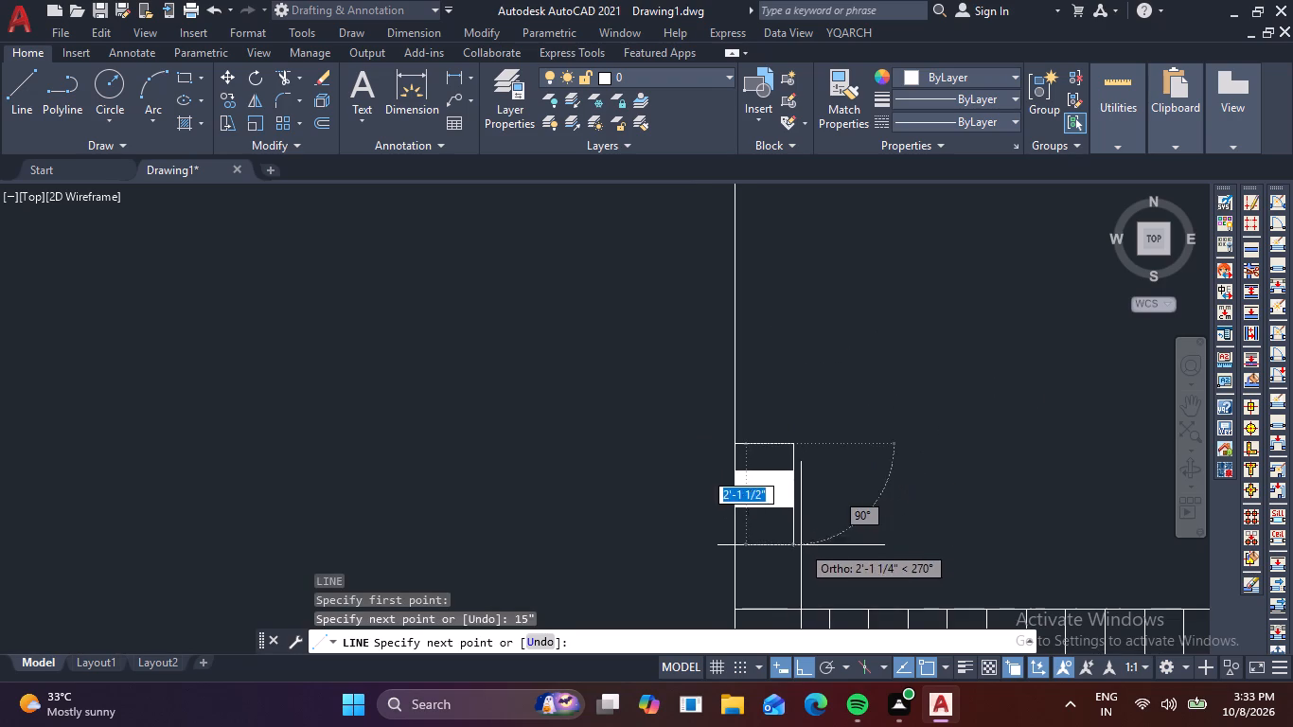
middle_drag(813, 575, 818, 517)
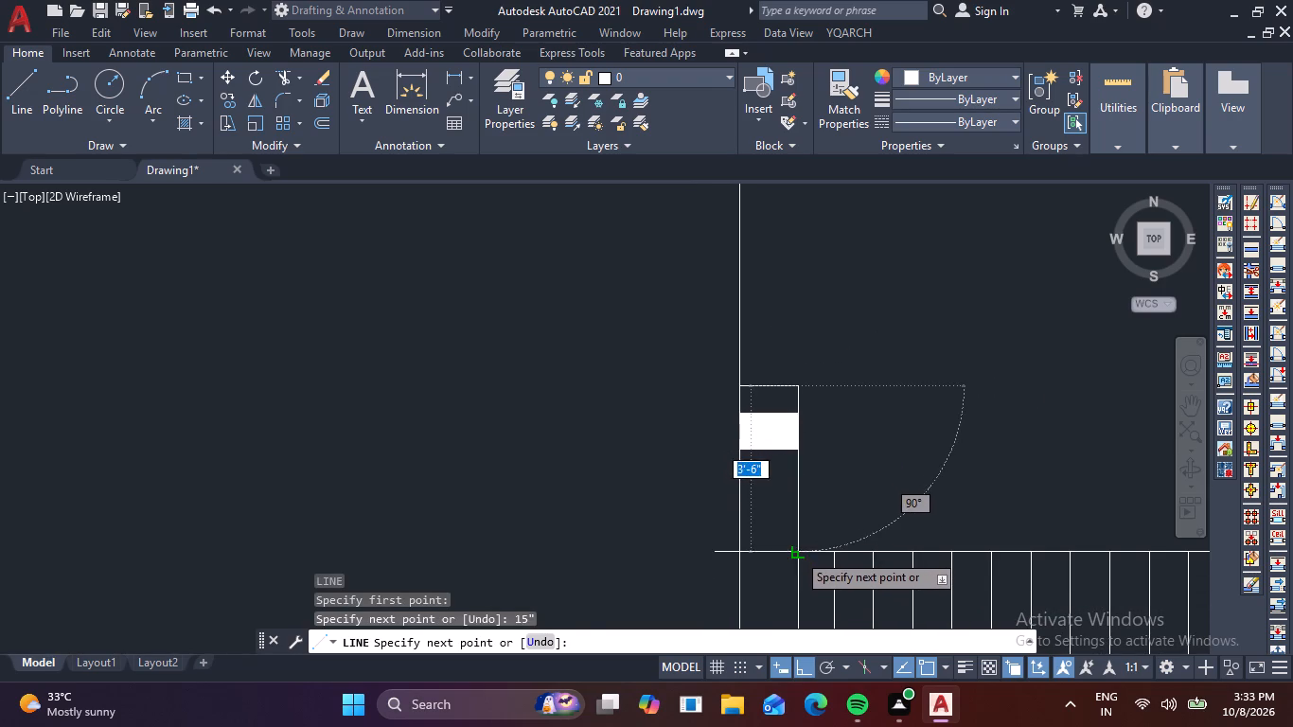
click(797, 553)
key(Escape)
Trim the overhang of the flight's top line beyond the last tread line at the right end.
scroll(916, 555, down, 3)
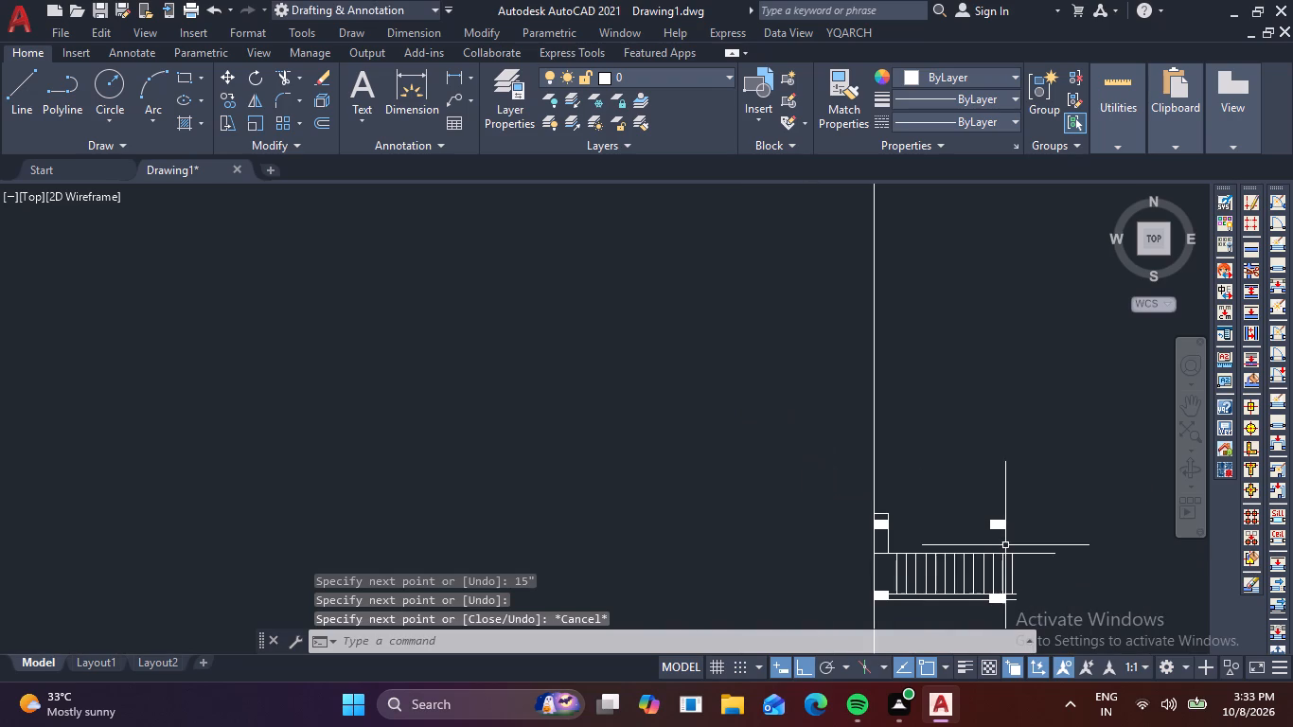
middle_drag(1052, 576, 948, 438)
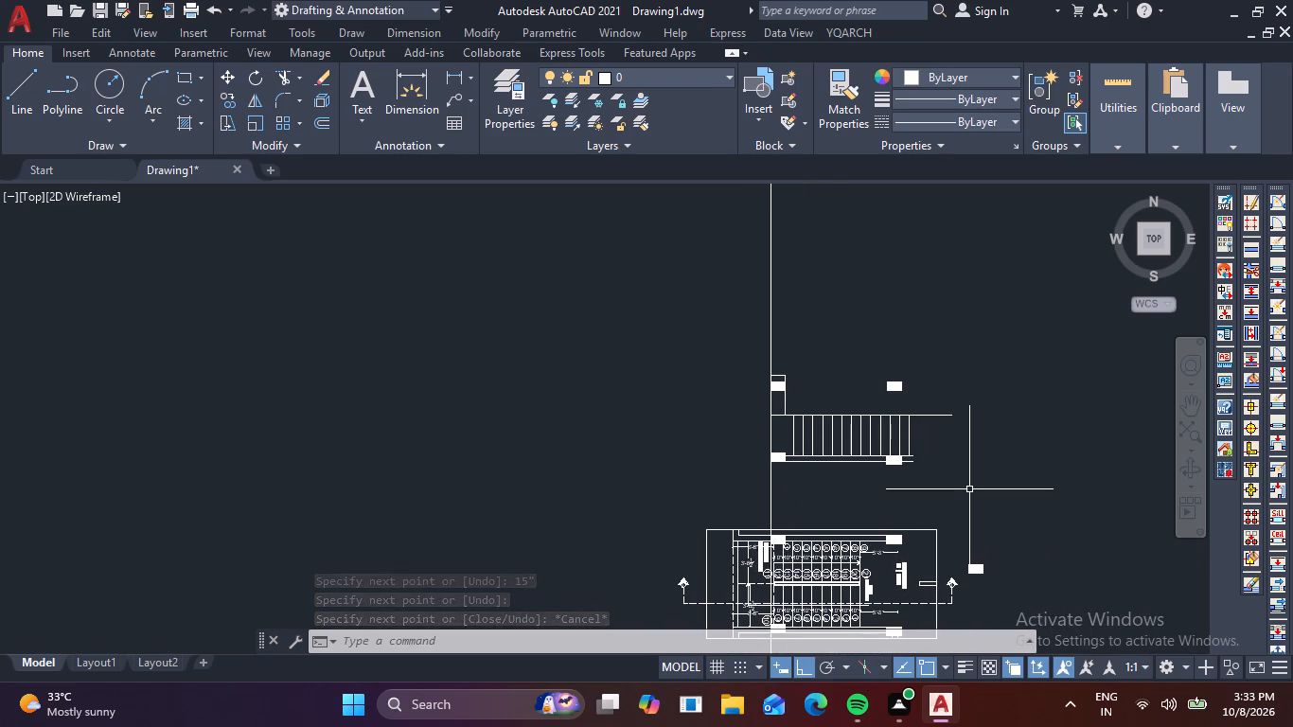
scroll(932, 495, up, 2)
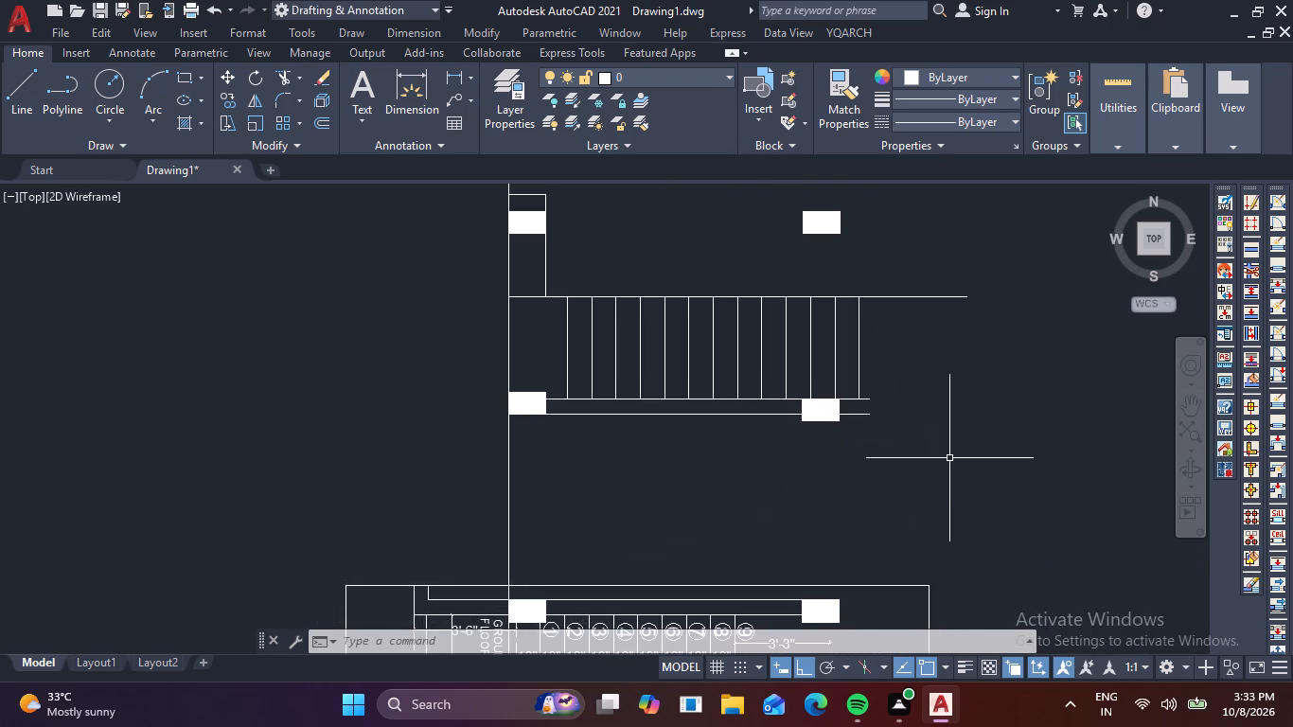
text(TR)
key(space)
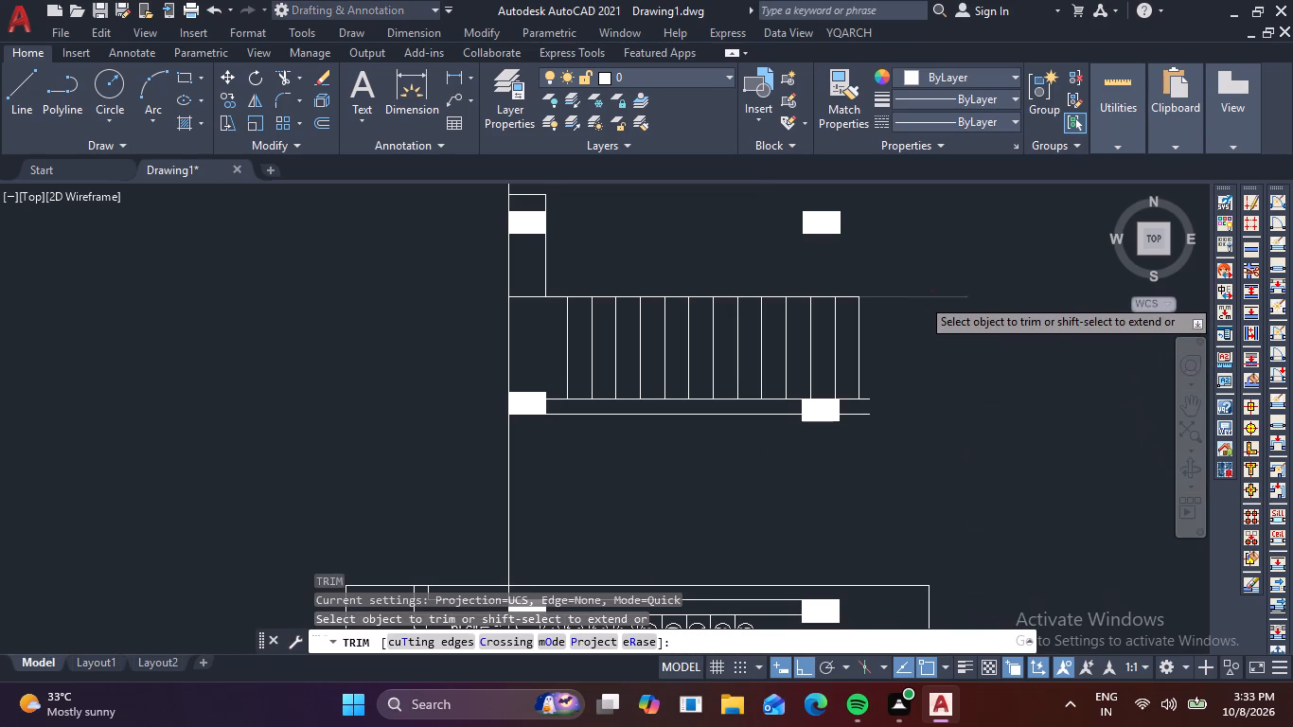
click(921, 297)
key(Escape)
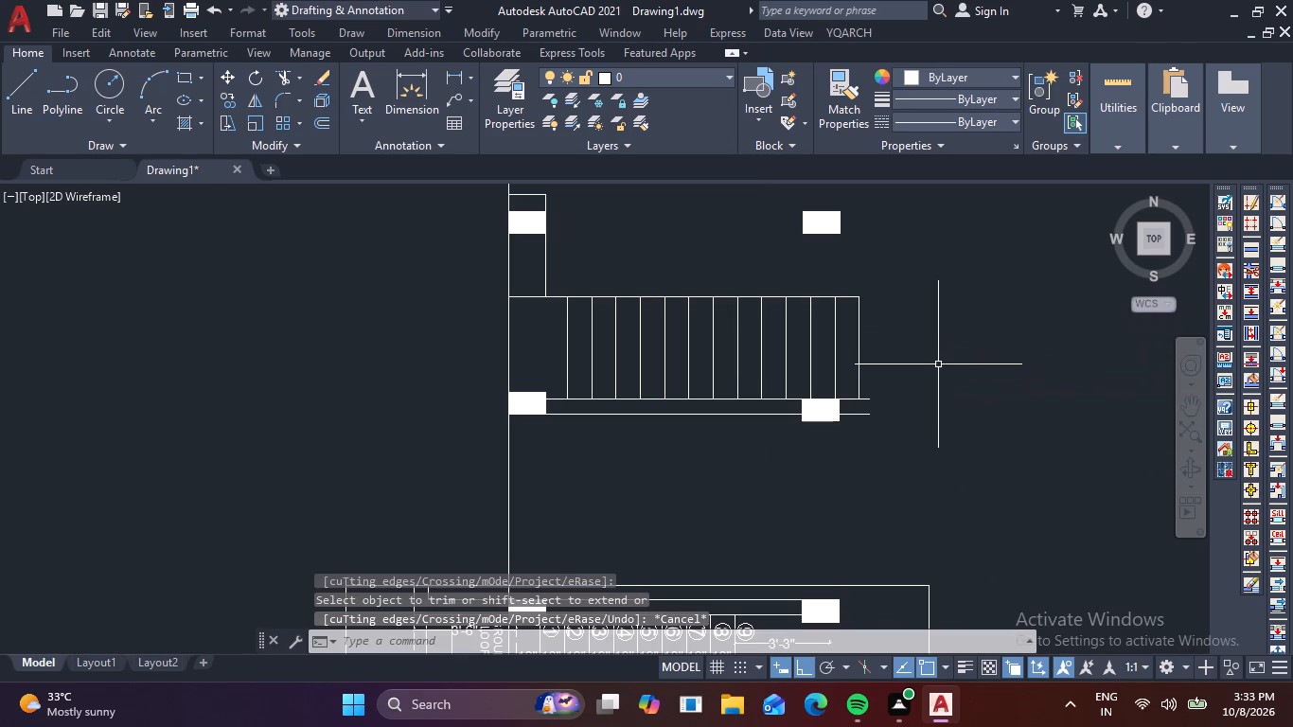
Offset the flight's top line 2" upward.
middle_drag(938, 366, 1008, 466)
scroll(873, 418, up, 2)
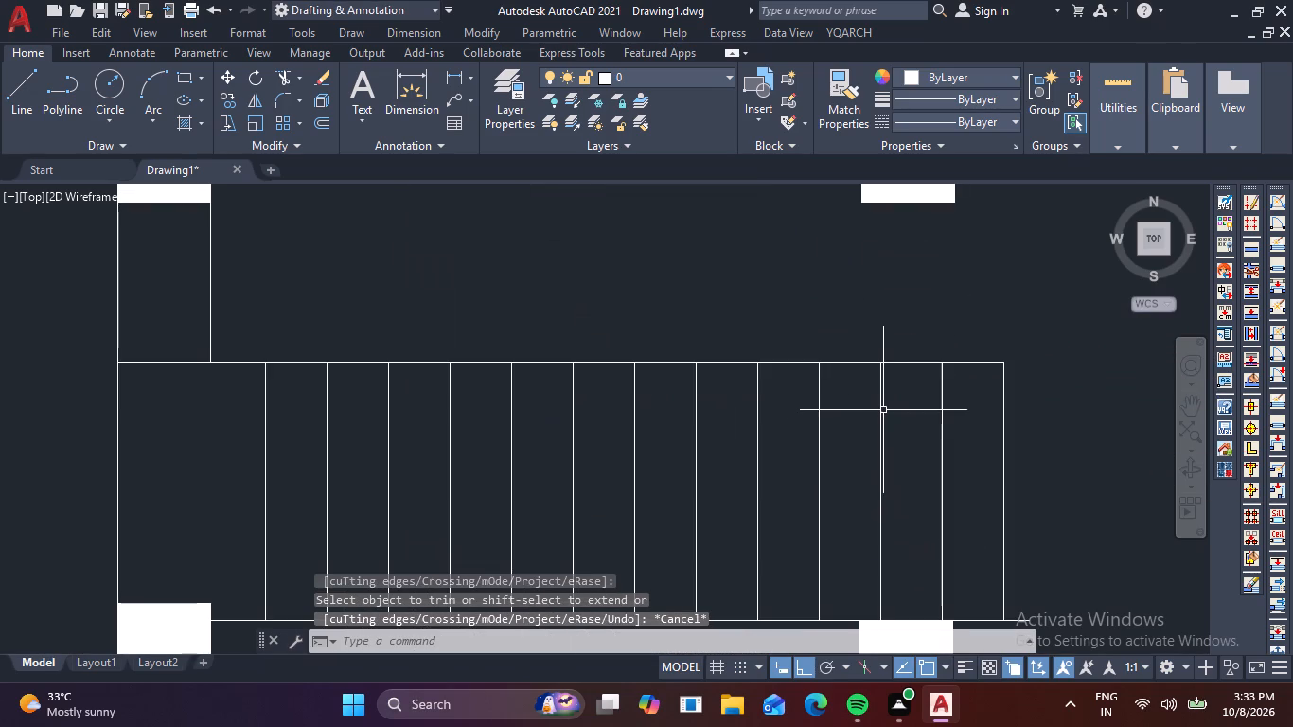
key(o)
key(Return)
key(2)
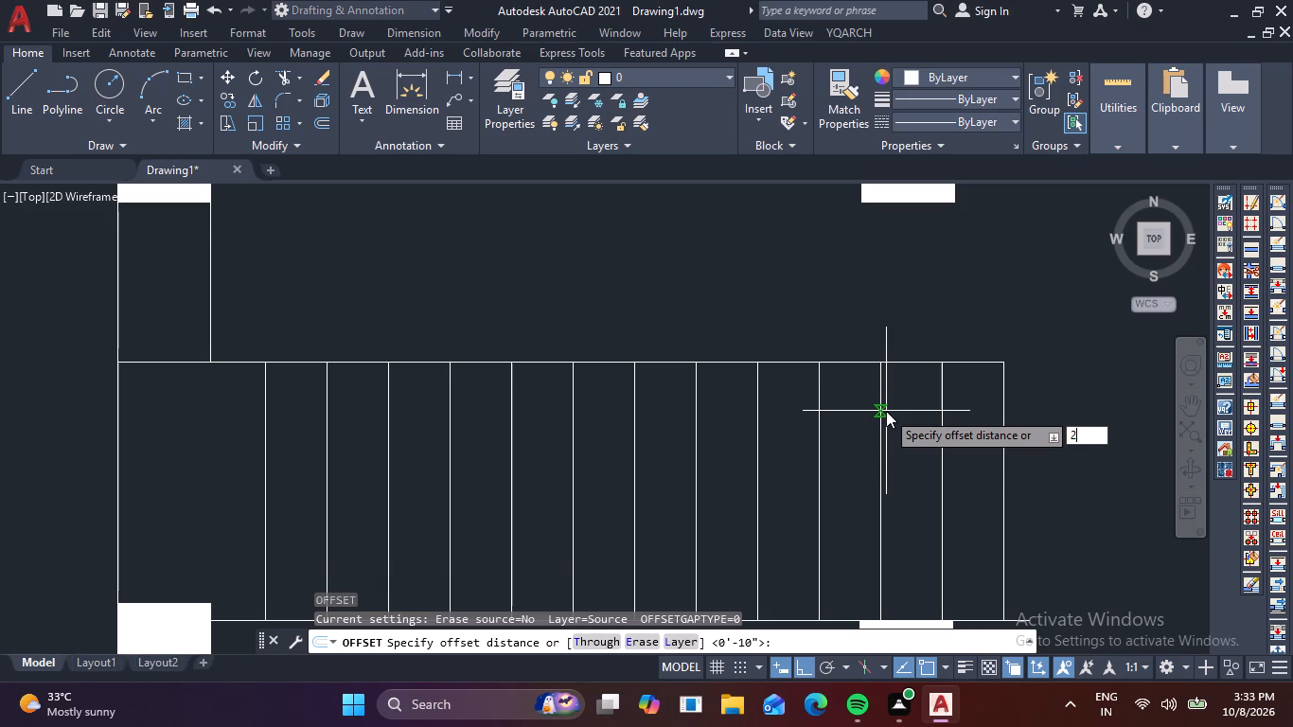
key(shift+quotedbl)
key(Return)
click(880, 363)
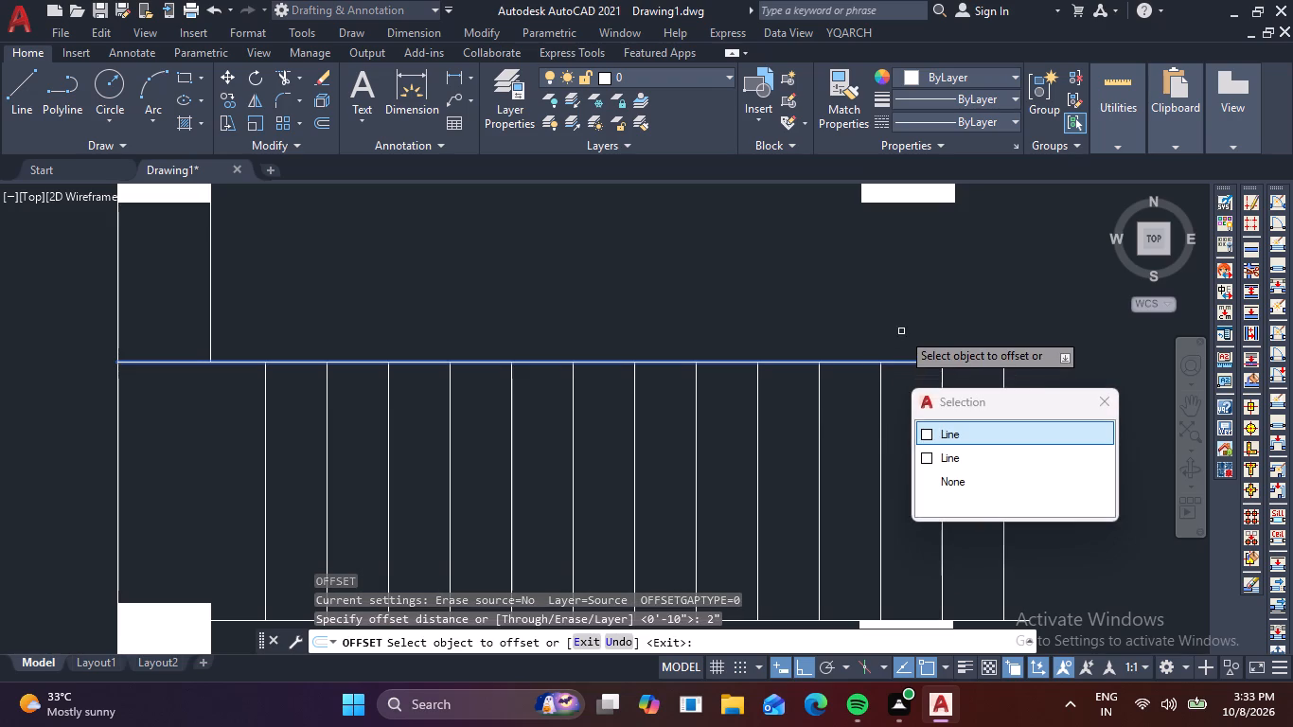
click(935, 439)
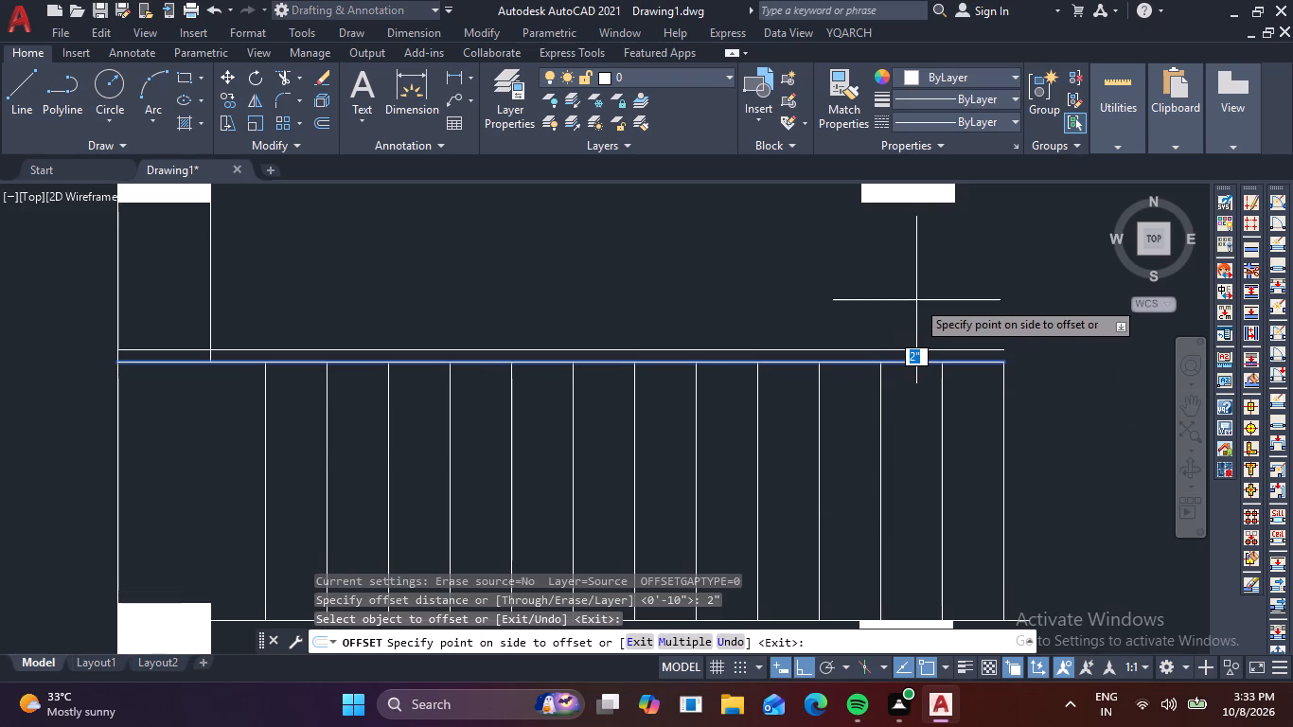
click(918, 294)
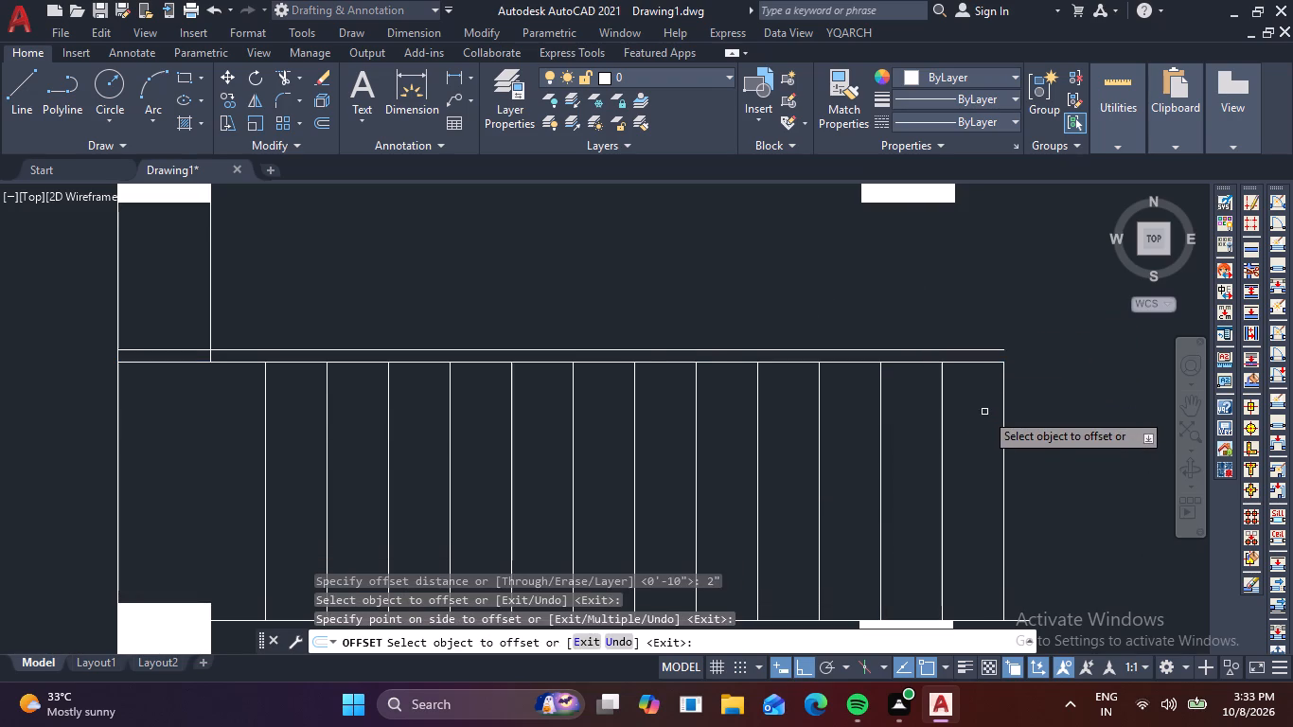
key(Escape)
Fillet the upper offset line with the last tread line to close the flight's upper right corner.
text(F)
key(space)
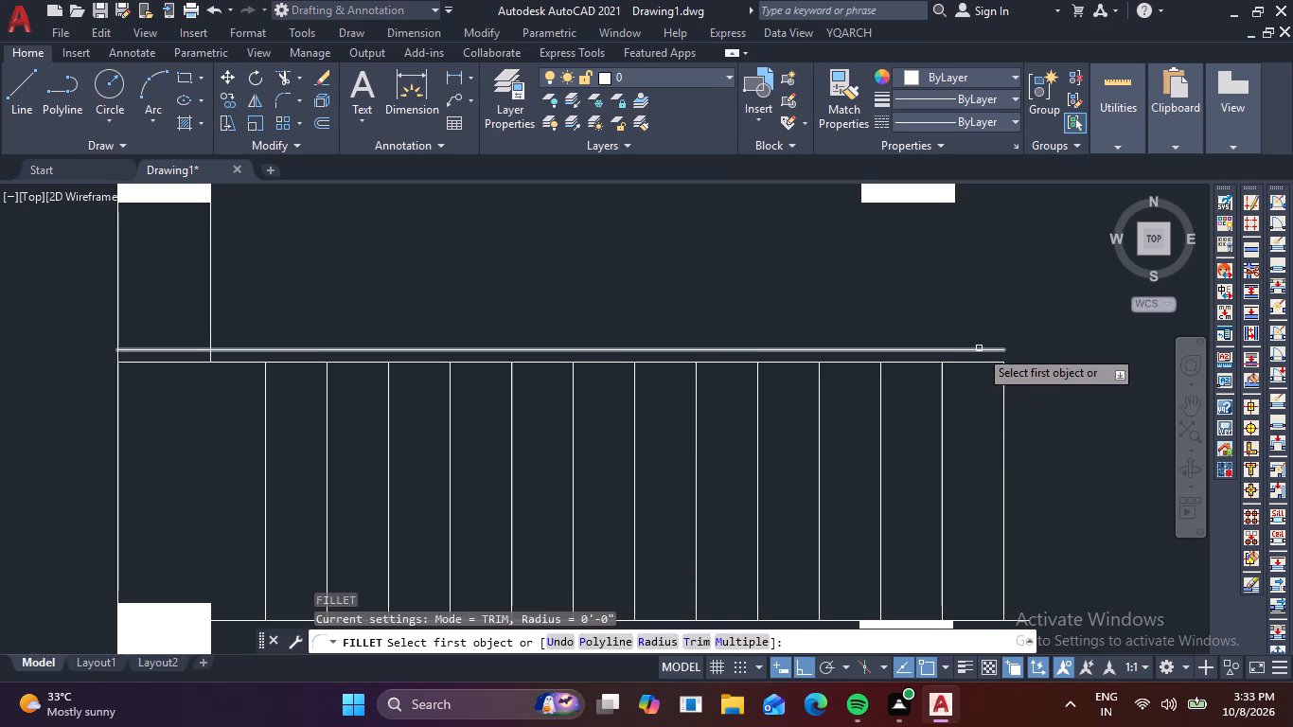
click(979, 348)
click(1002, 386)
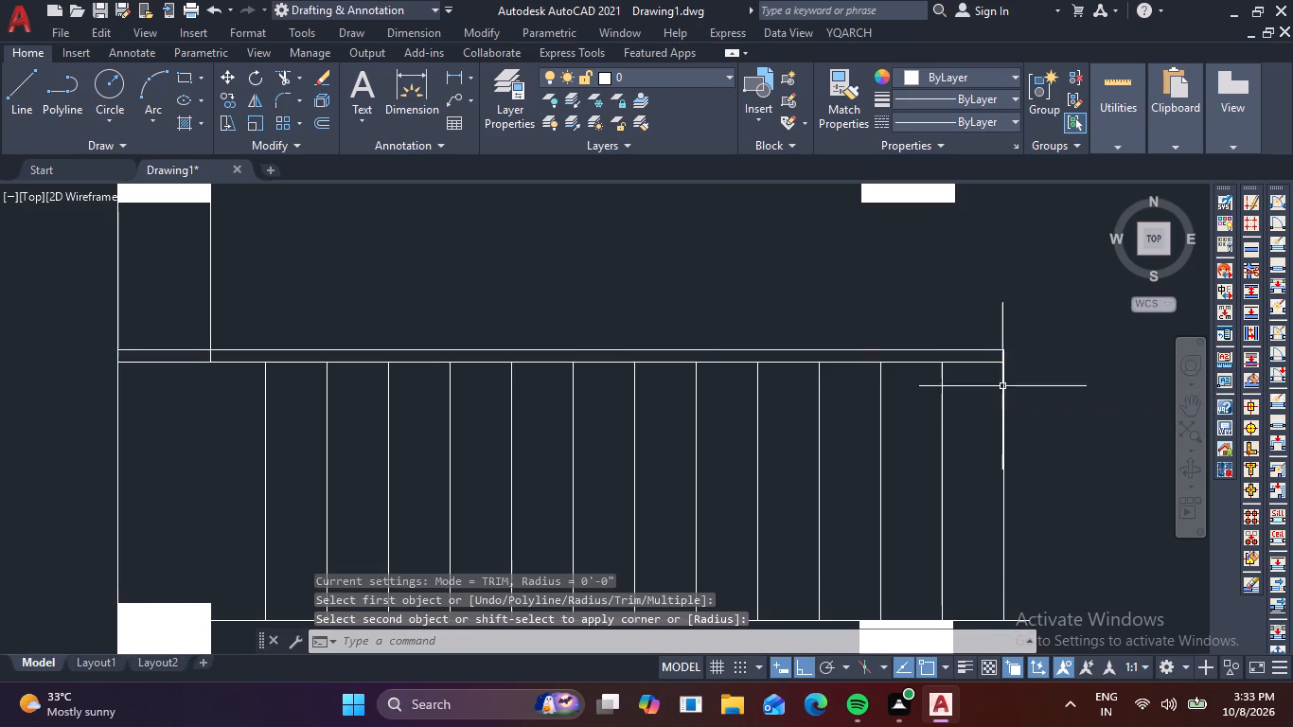
key(Escape)
Trim the piece of the 3'6" vertical line to the right of the upper left column lying between the 2" spaced lines.
scroll(1080, 434, down, 2)
middle_drag(1058, 459, 1044, 419)
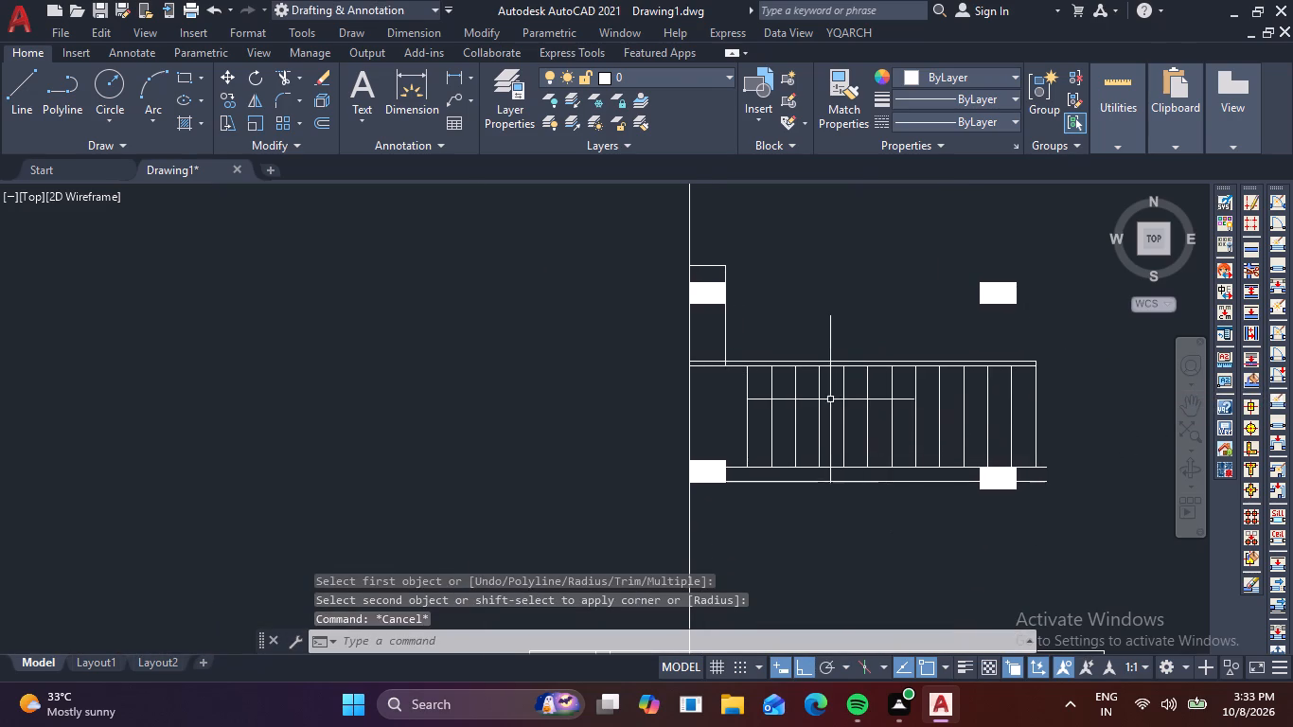
scroll(719, 380, up, 3)
scroll(796, 335, up, 2)
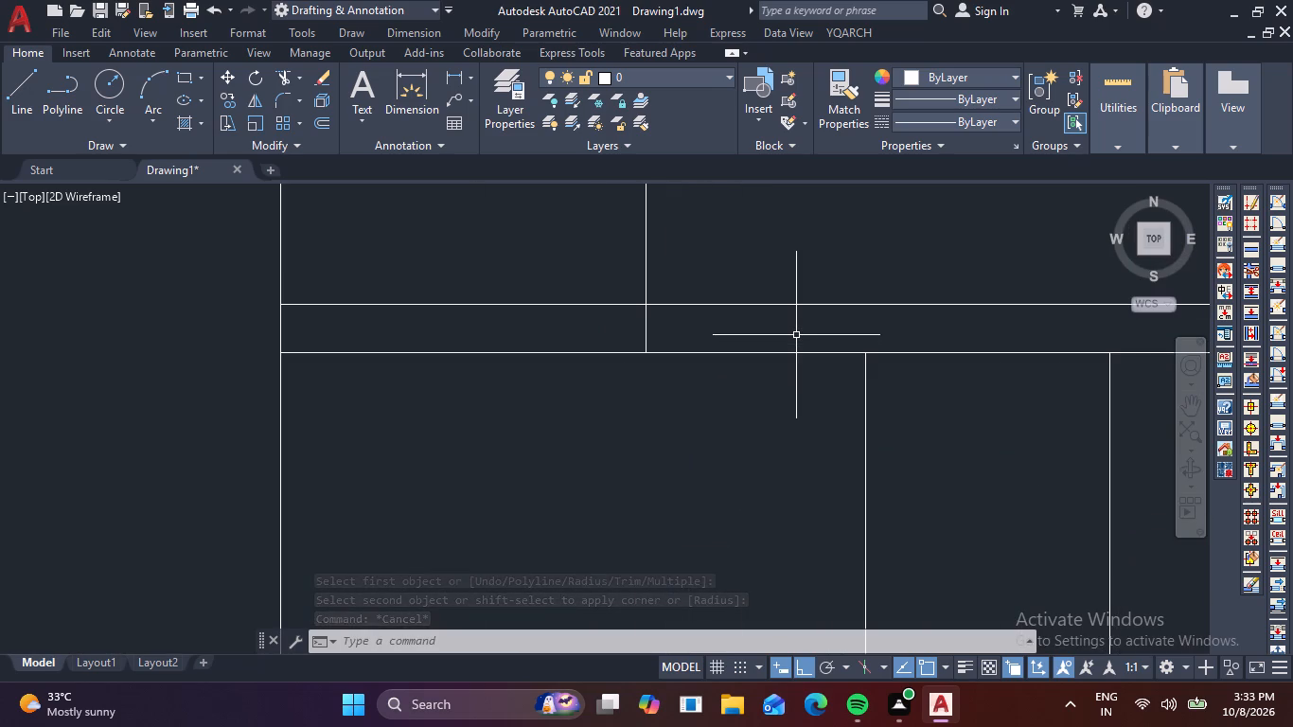
text(TR)
key(space)
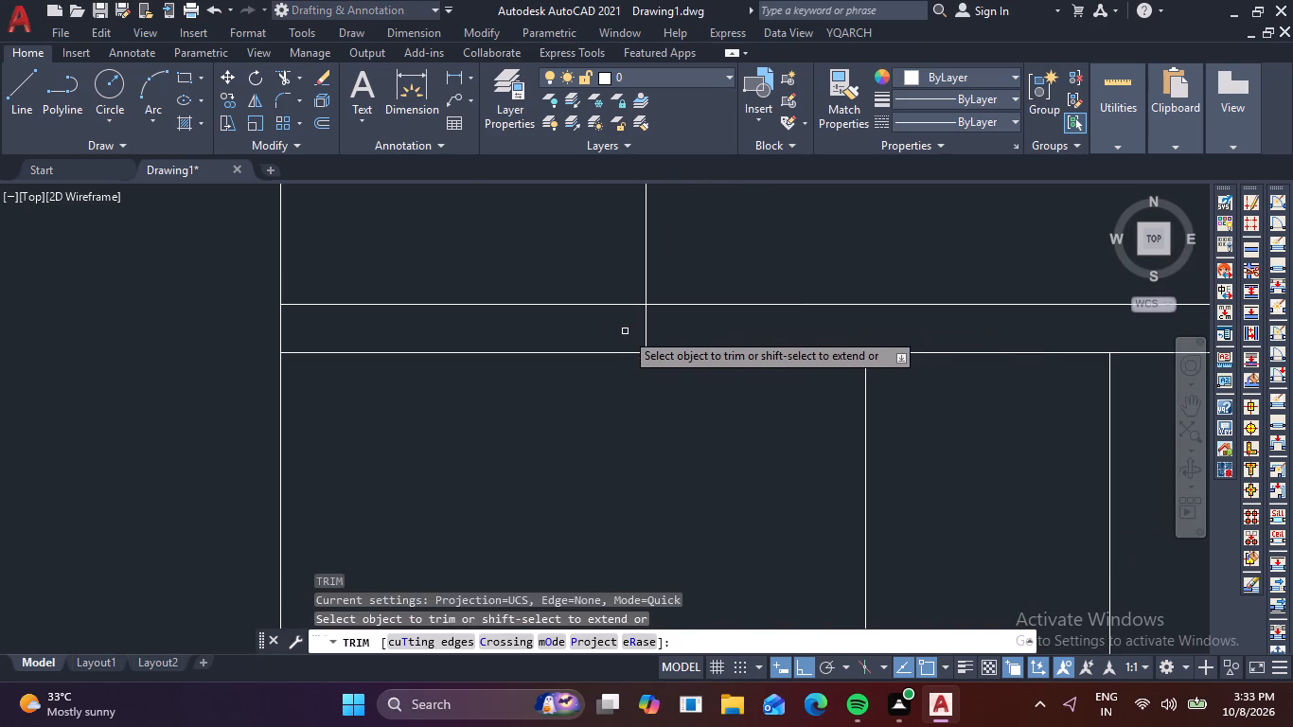
click(629, 331)
click(687, 327)
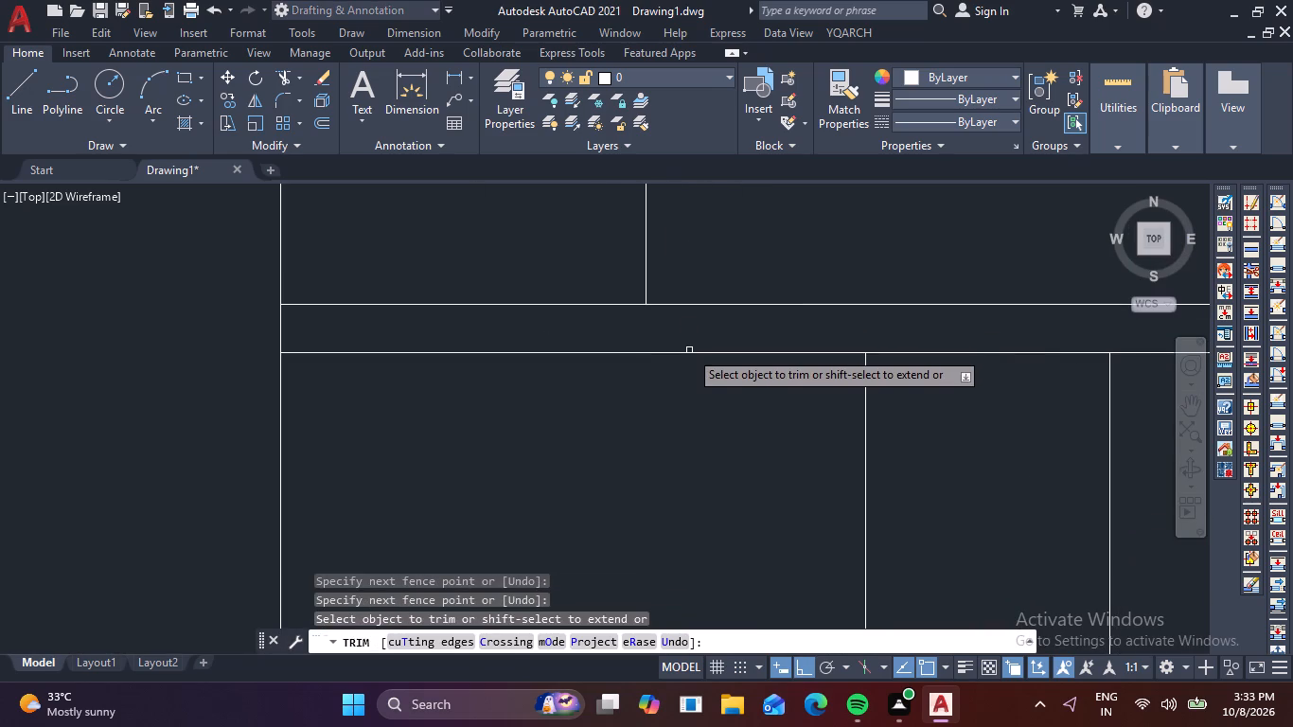
Add a horizontal linear dimension across the last tread at the flight's right end, just below the flight's top lines.
key(Escape)
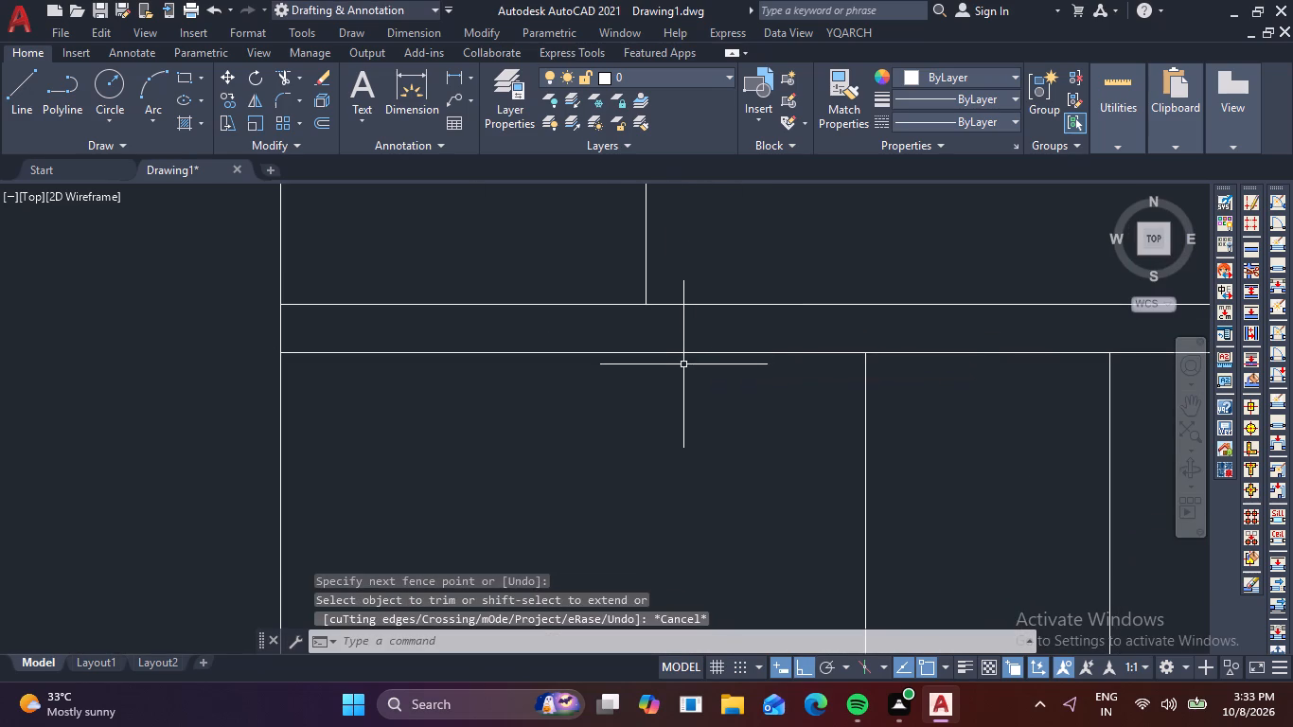
scroll(593, 421, down, 3)
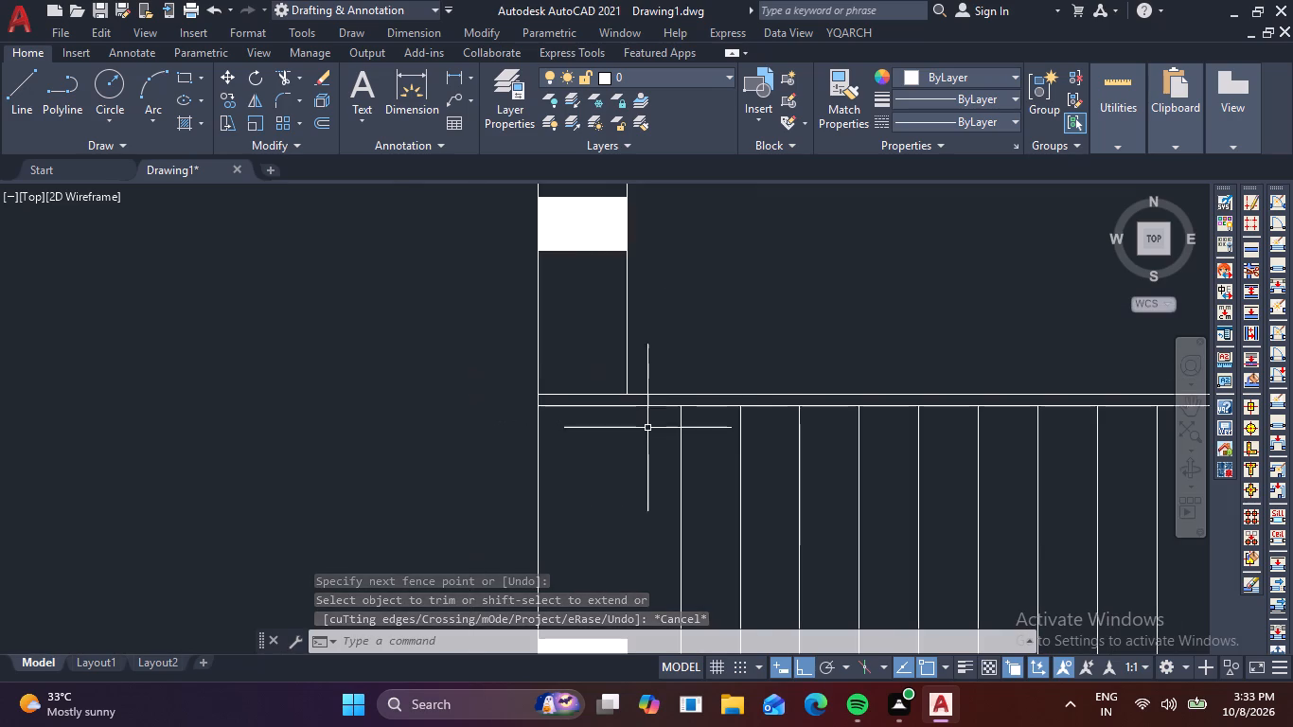
scroll(759, 443, down, 2)
middle_drag(1025, 453, 921, 438)
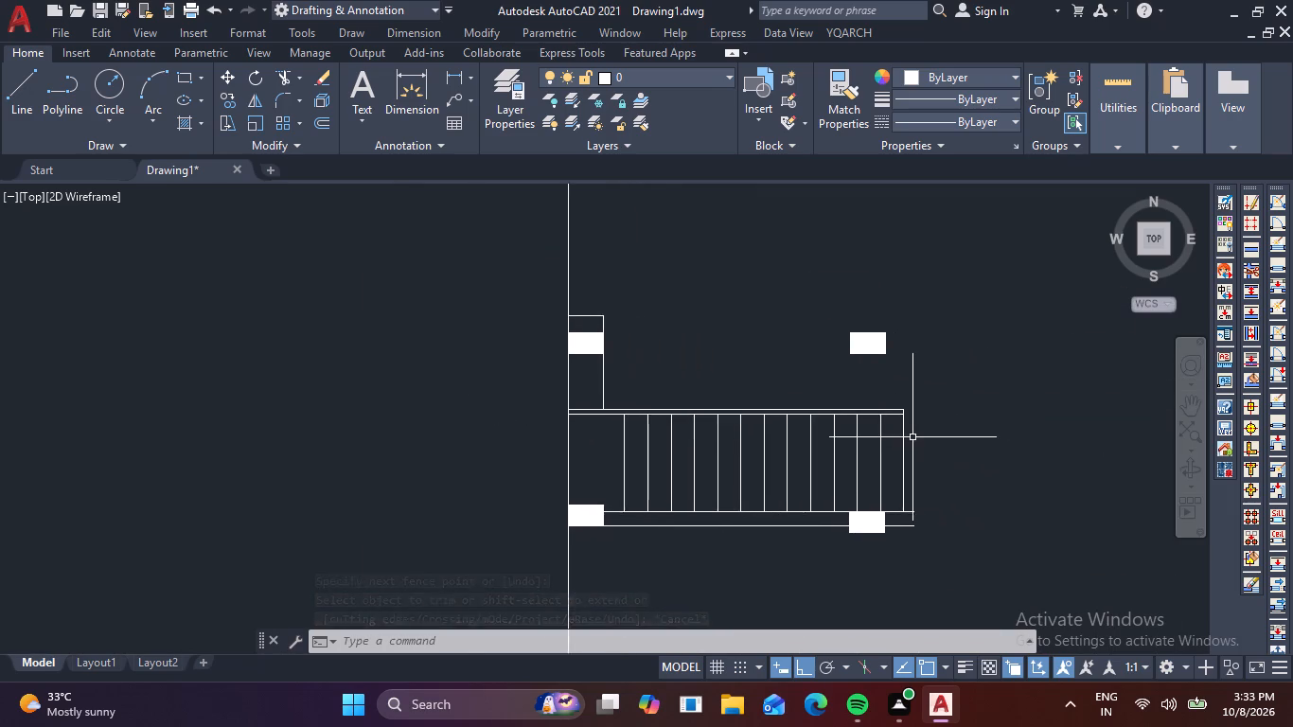
scroll(909, 433, up, 3)
key(d)
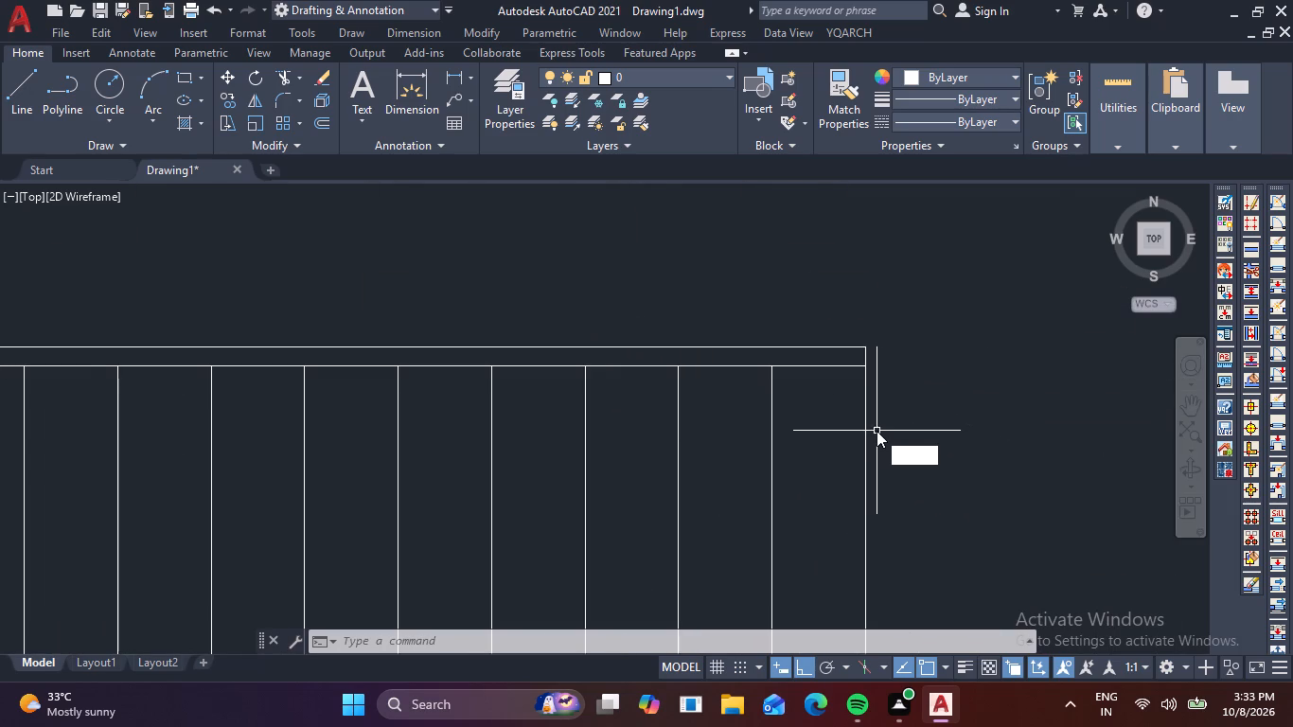
key(l)
key(i)
key(space)
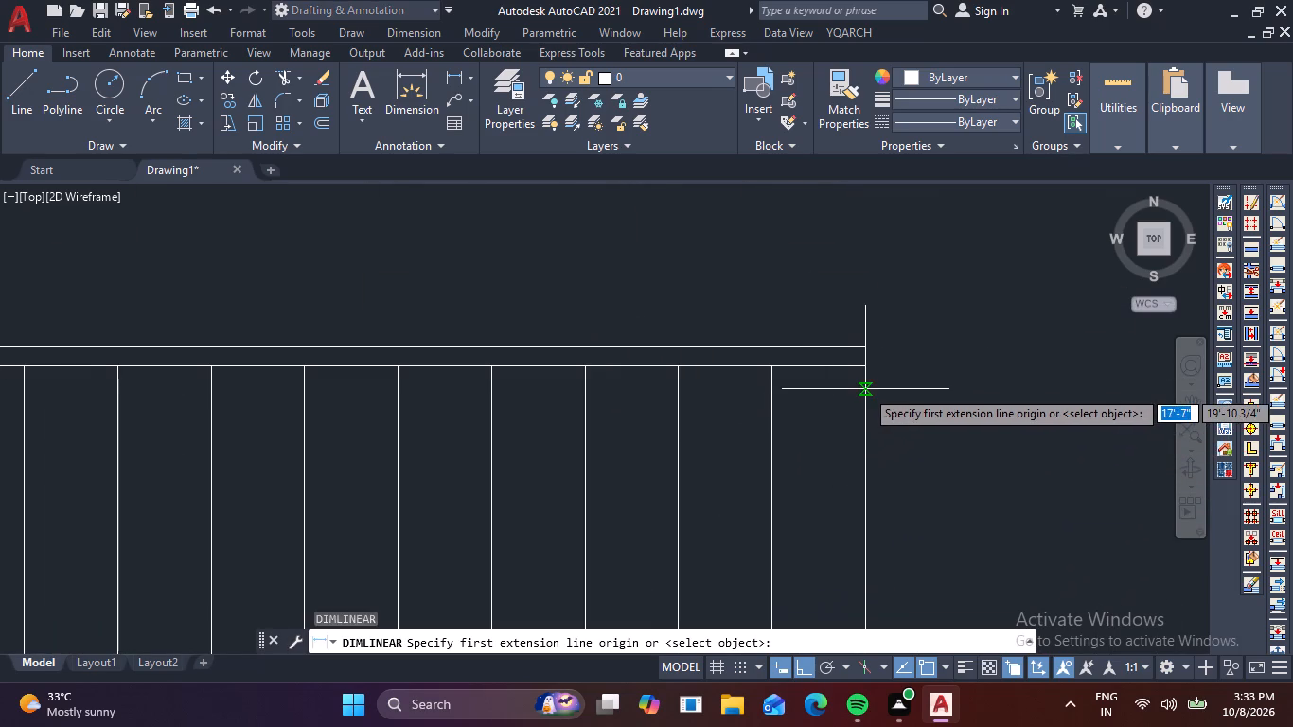
click(864, 405)
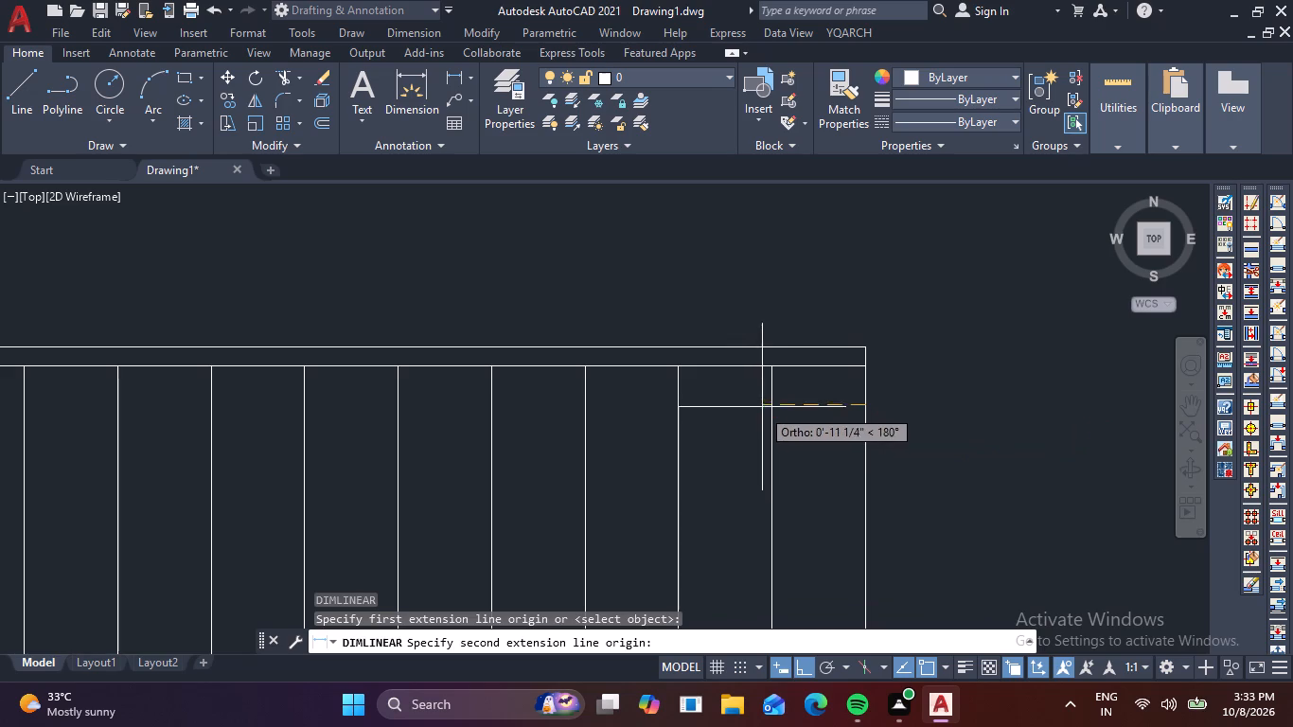
click(768, 403)
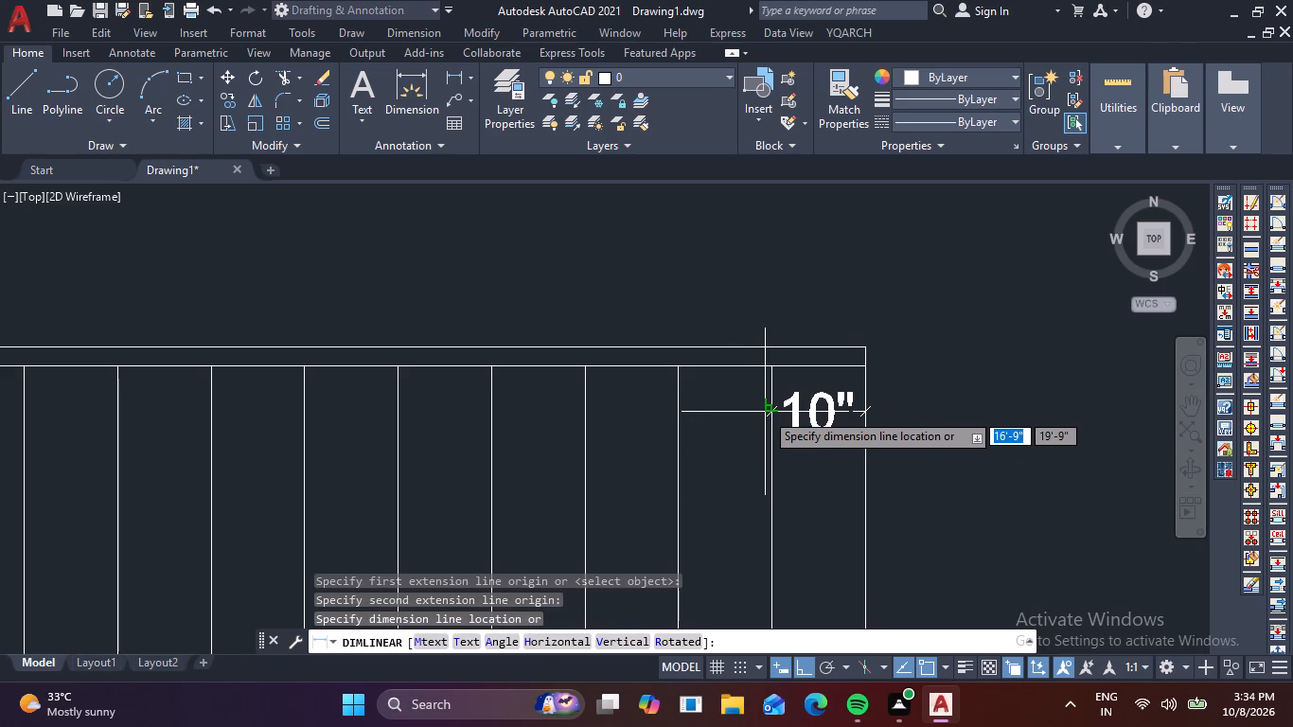
click(765, 412)
Add linear dimensions across the second and third treads from the flight's right end, in line with the first dimension.
key(space)
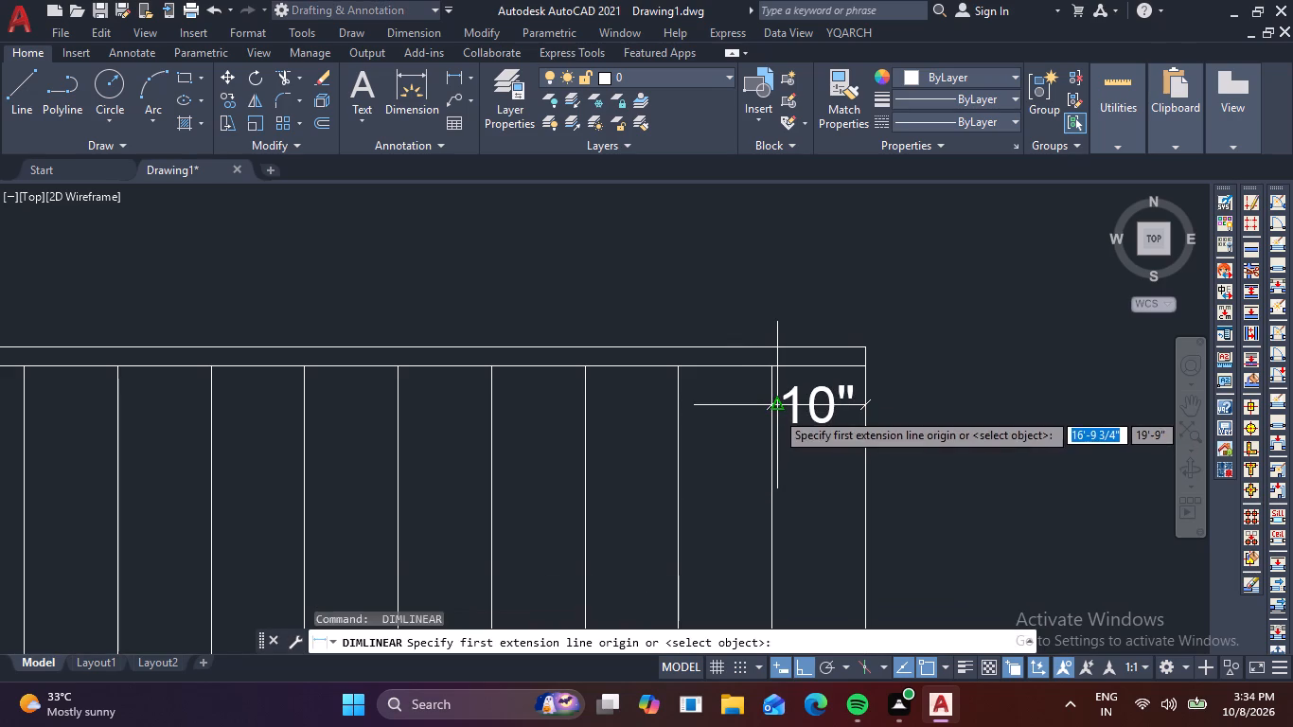
click(770, 406)
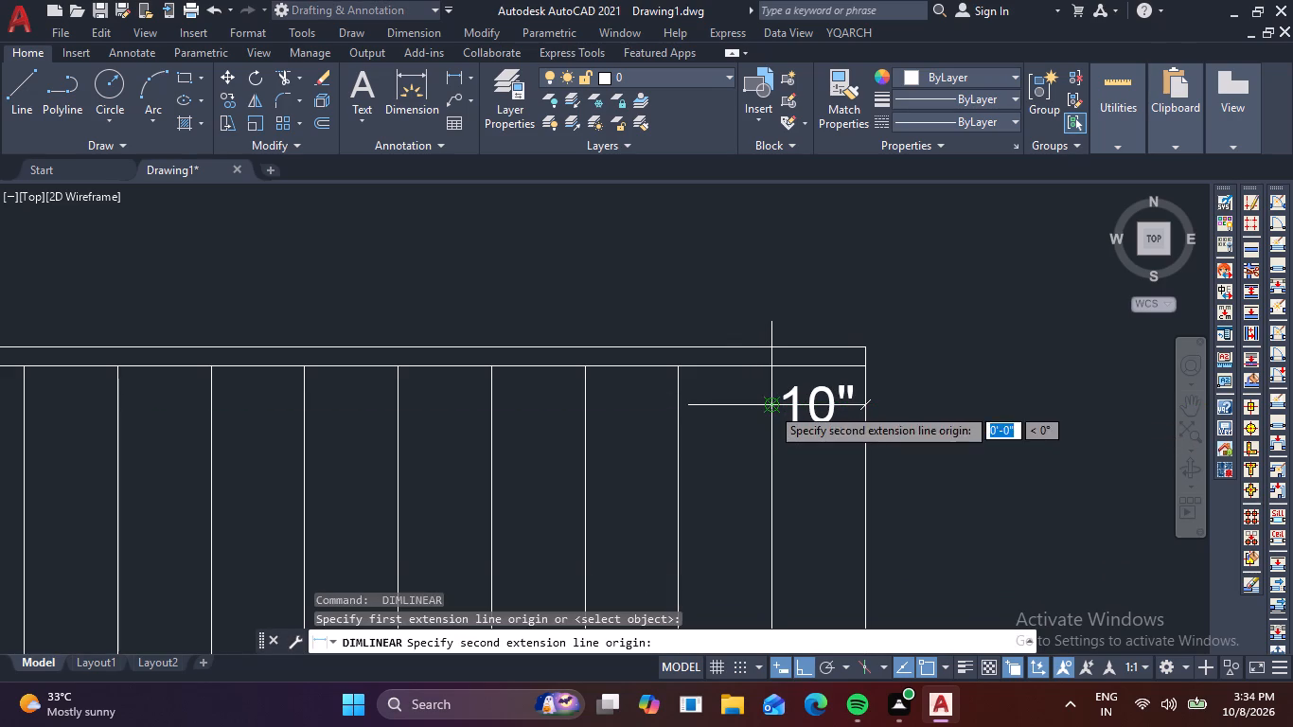
click(680, 403)
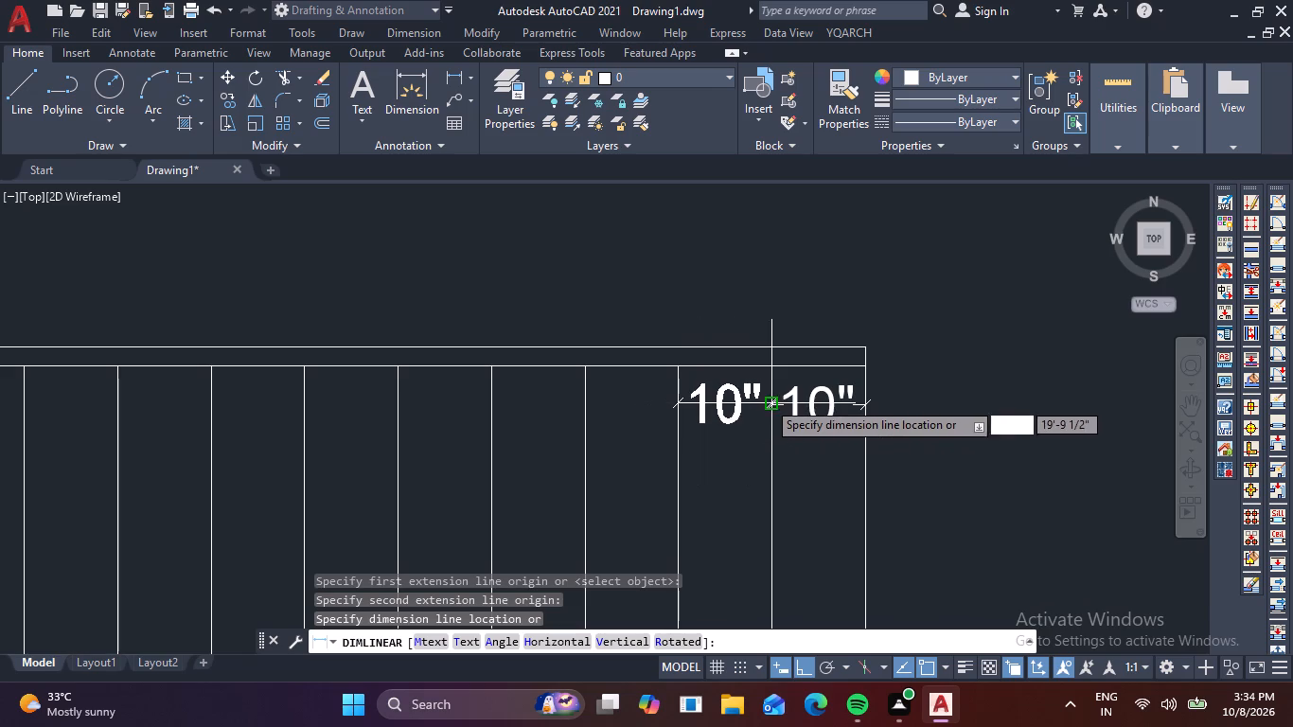
click(770, 407)
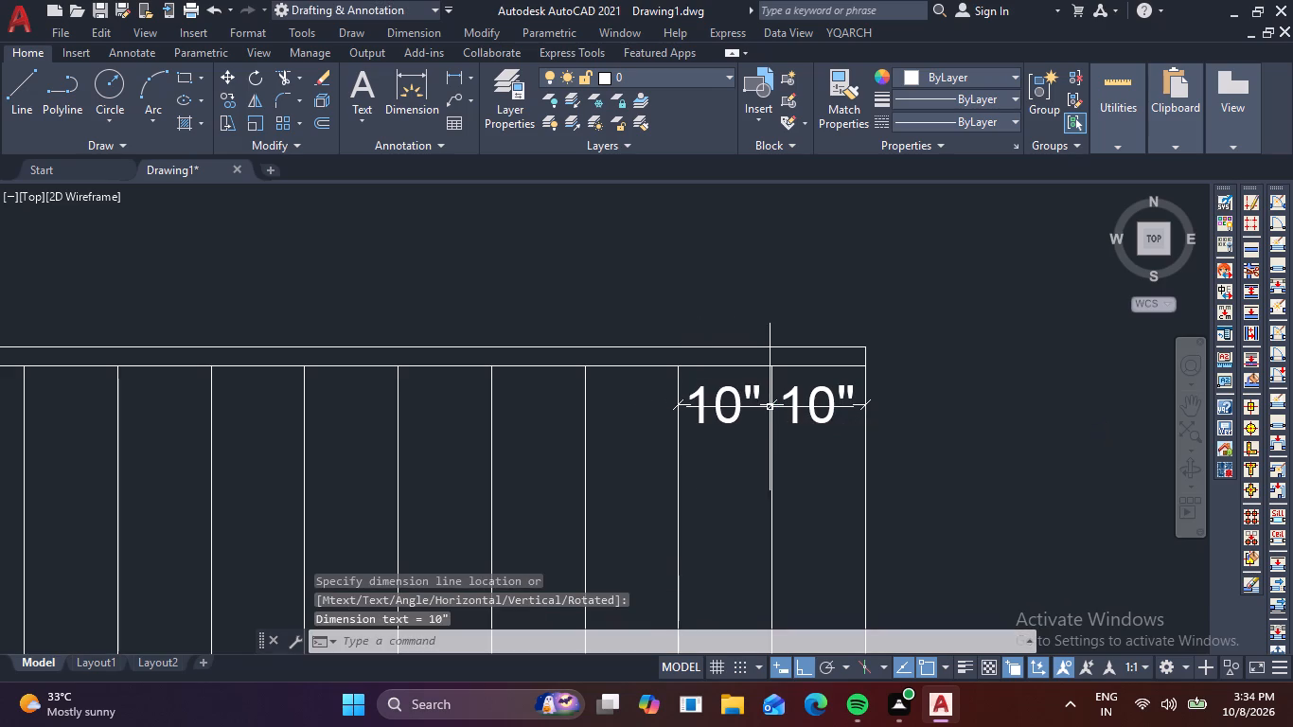
key(space)
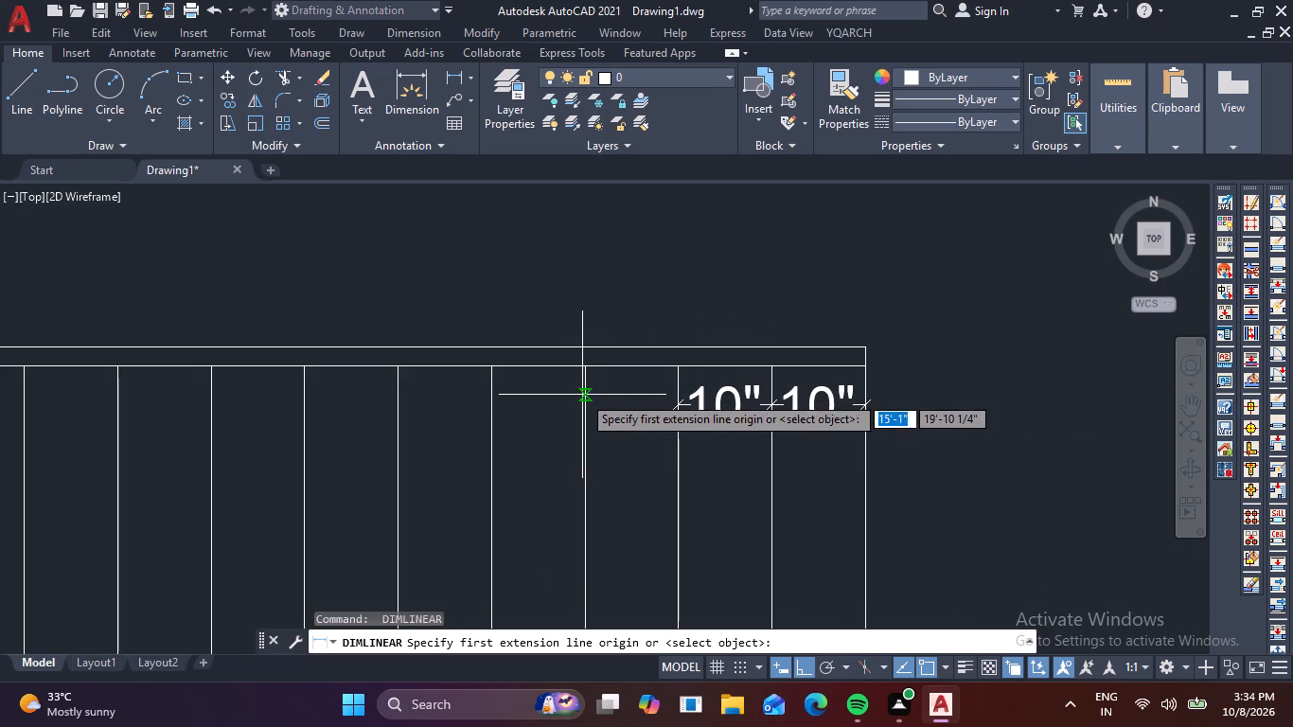
click(582, 395)
click(676, 399)
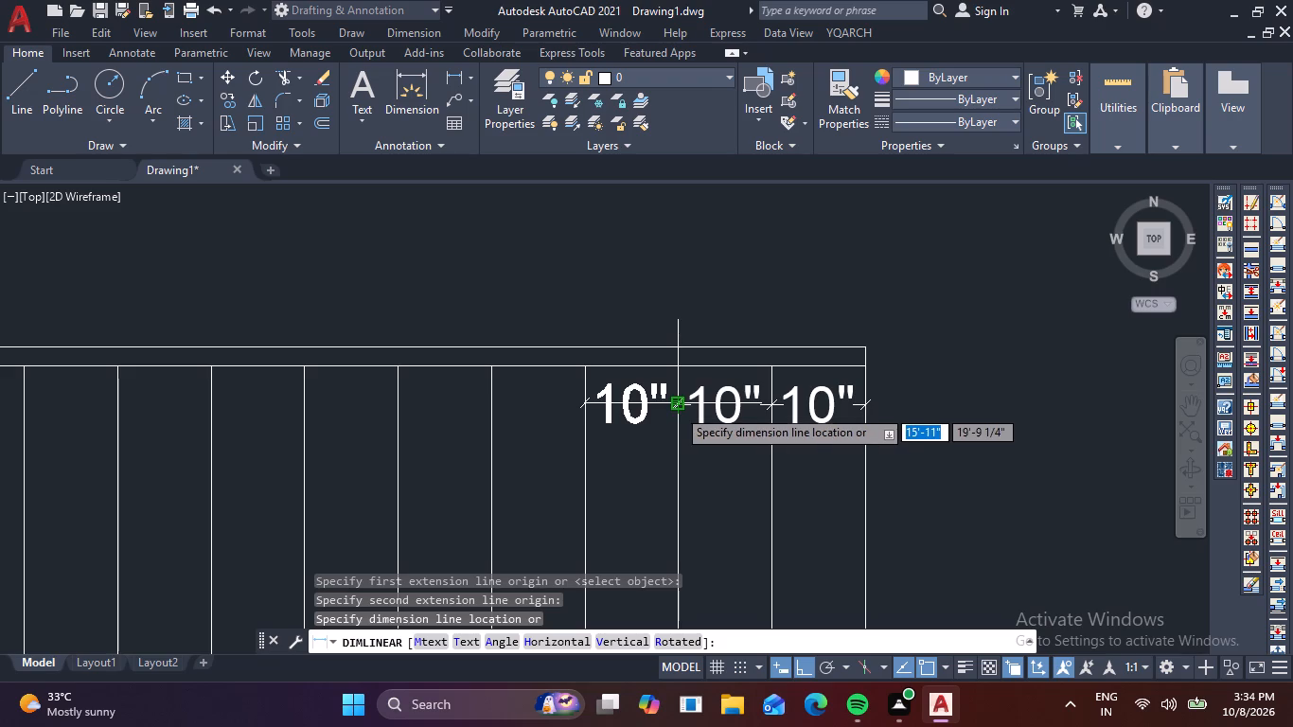
scroll(683, 409, up, 2)
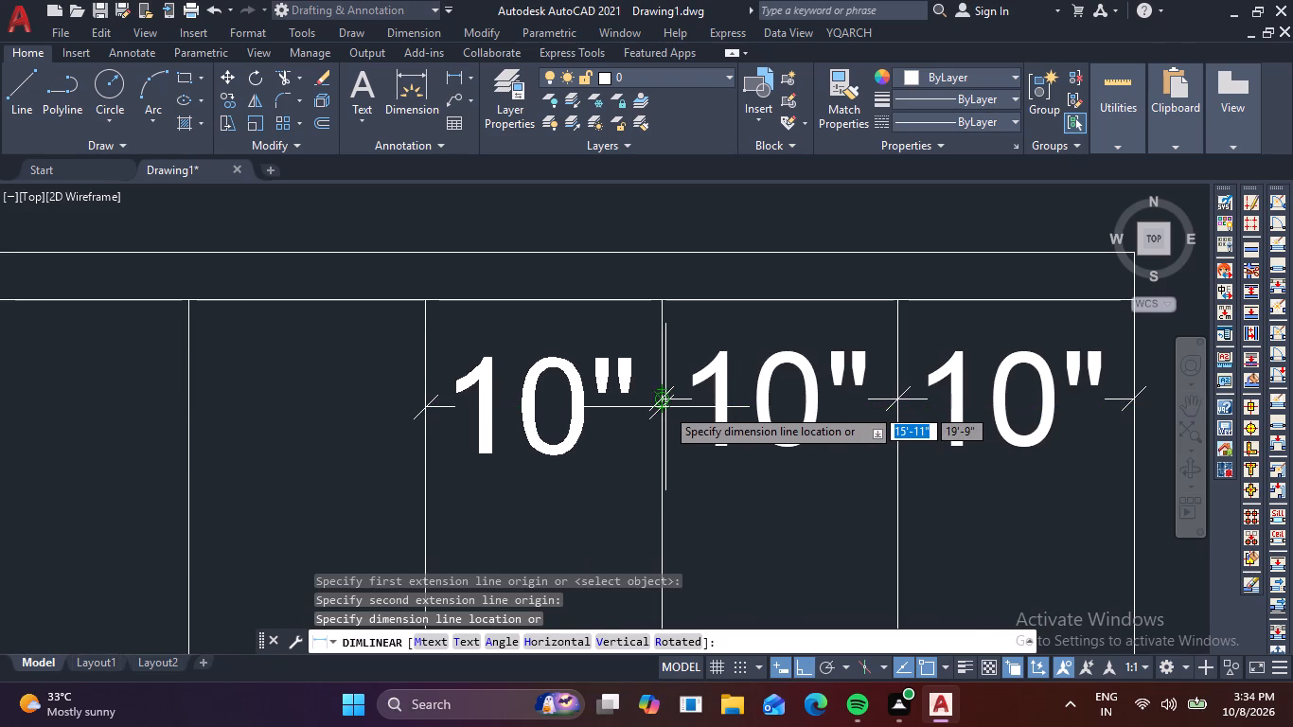
click(665, 407)
Add linear dimensions across the fourth and fifth treads from the flight's right end, continuing the same dimension row.
key(space)
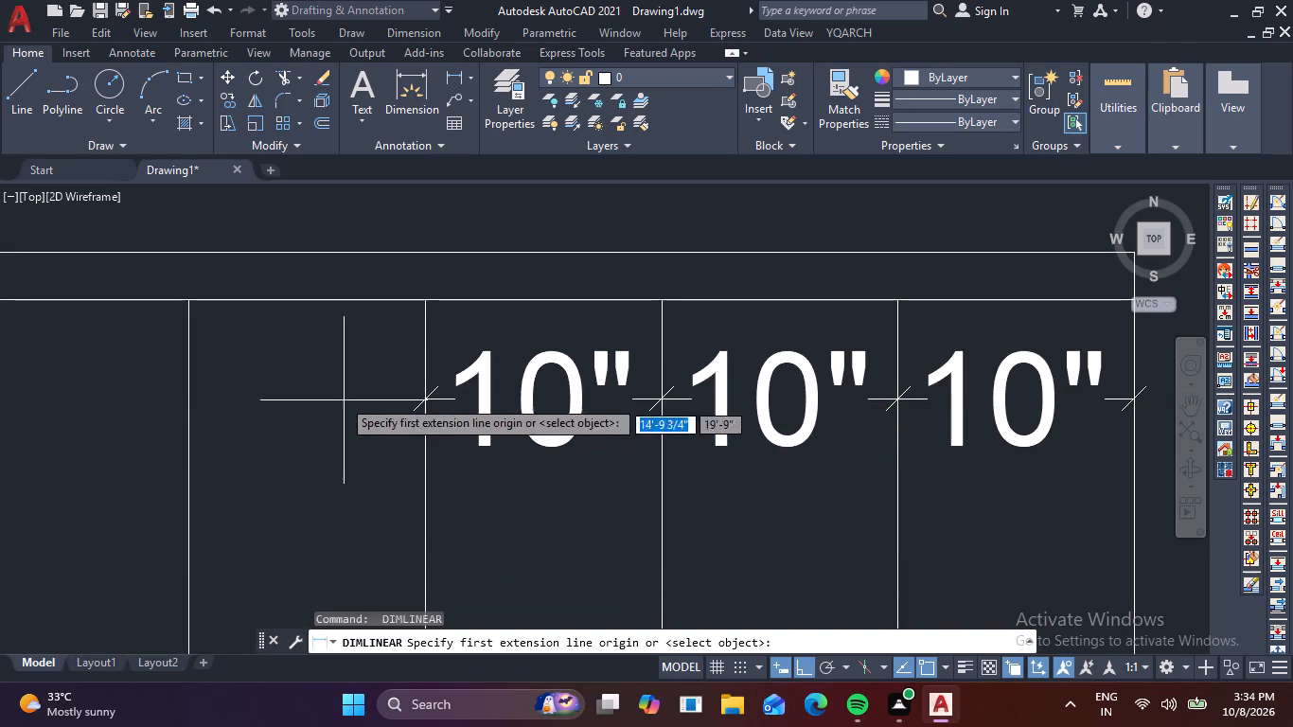
click(191, 375)
click(420, 373)
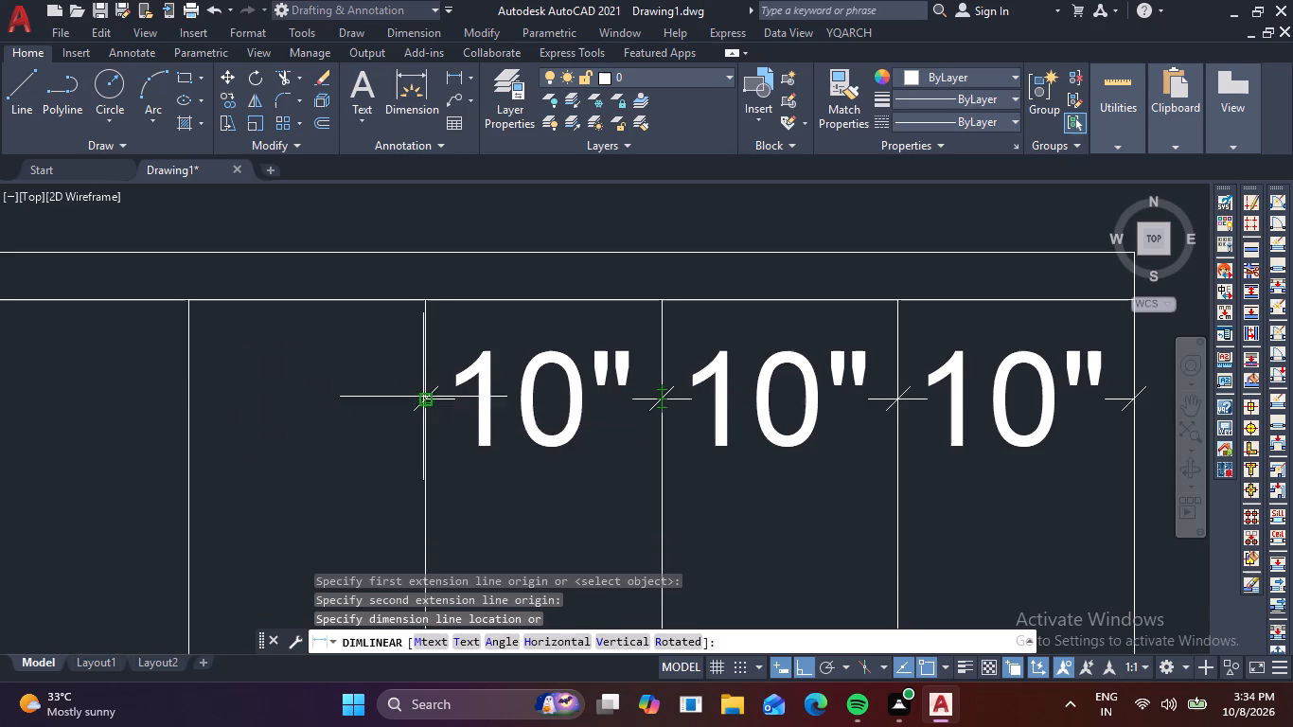
click(423, 395)
scroll(284, 470, down, 2)
middle_drag(284, 470, 607, 437)
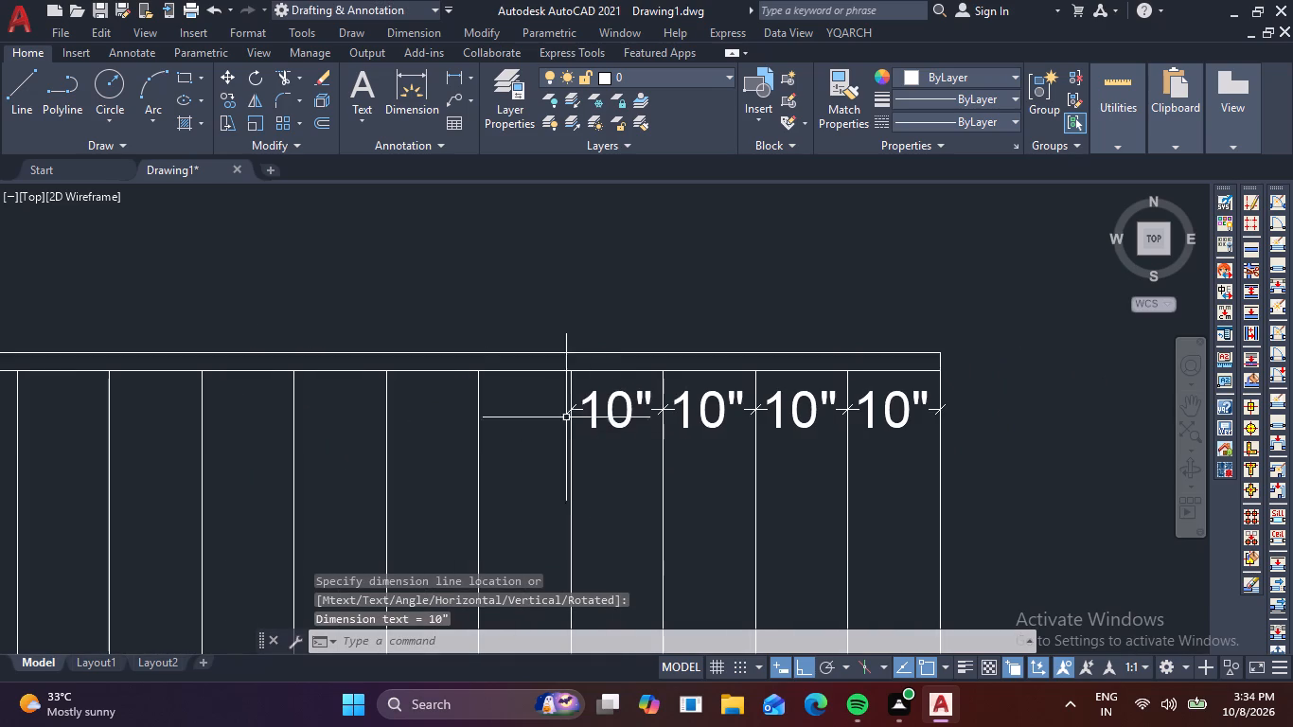
key(space)
scroll(469, 427, up, 2)
click(481, 360)
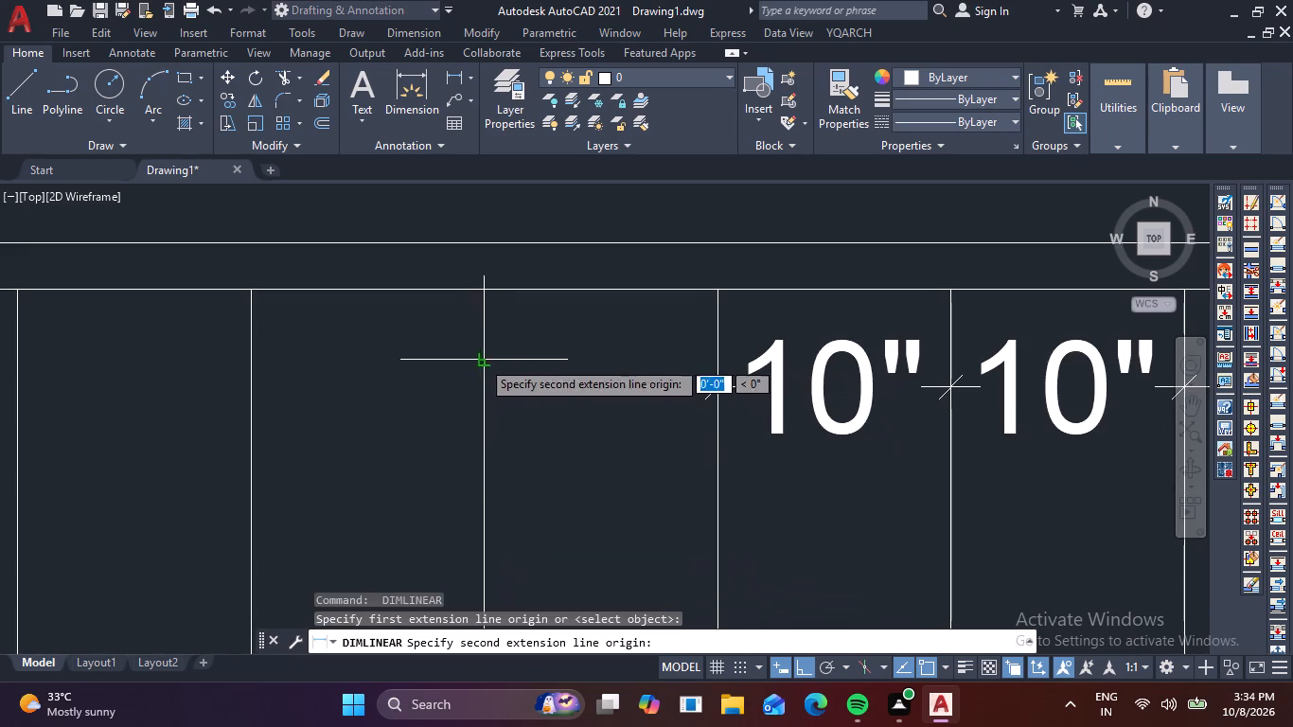
click(717, 359)
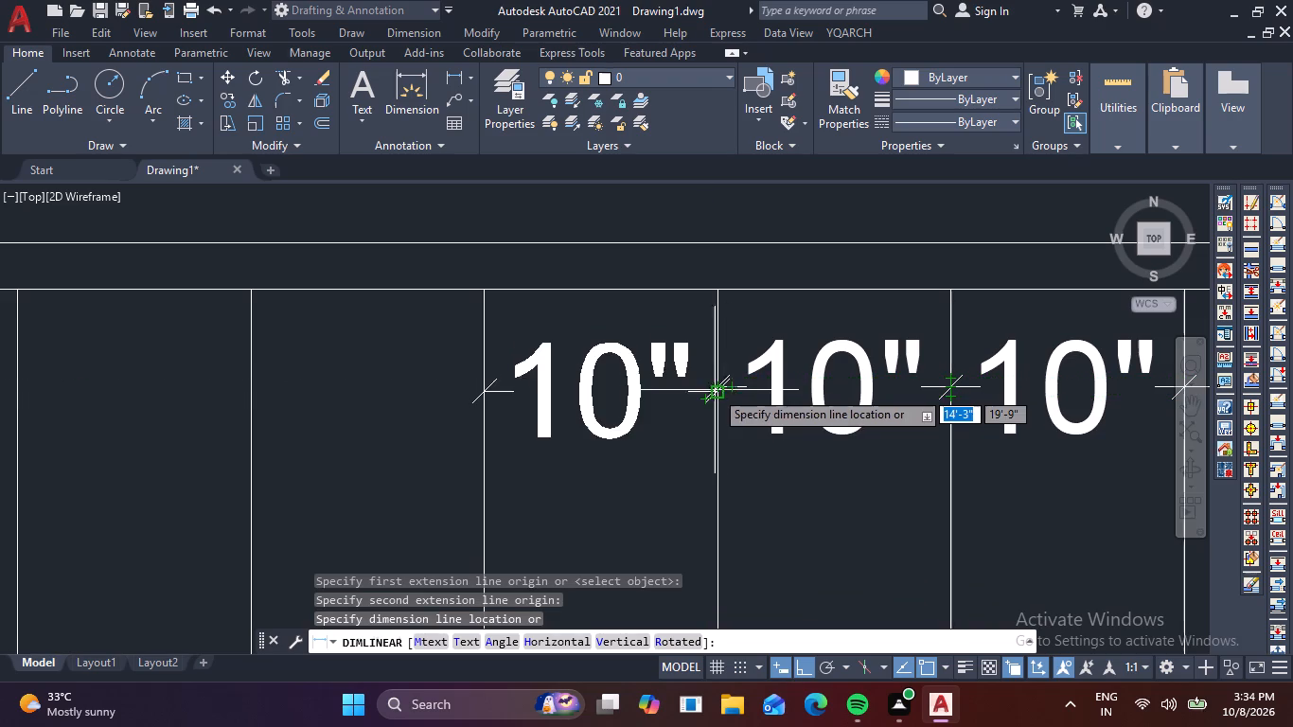
click(713, 383)
Add linear dimensions across the sixth and seventh treads from the flight's right end, aligned with the existing row.
key(space)
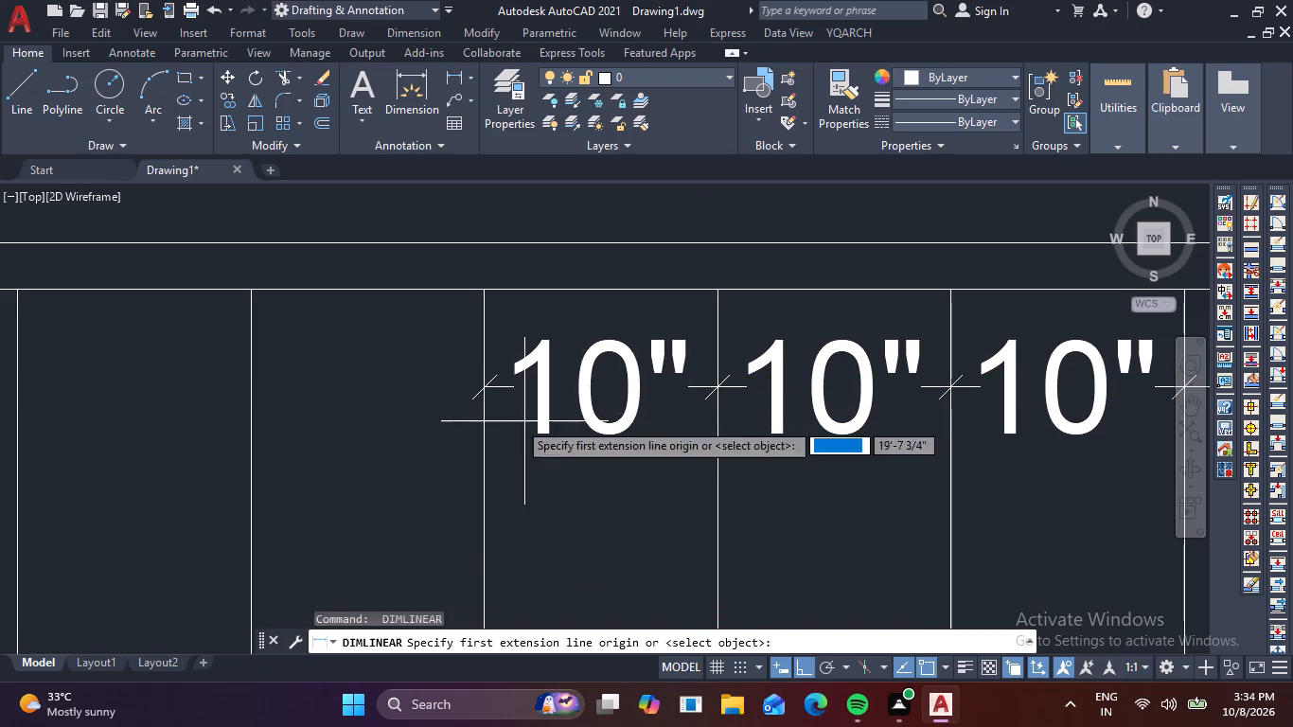
click(250, 359)
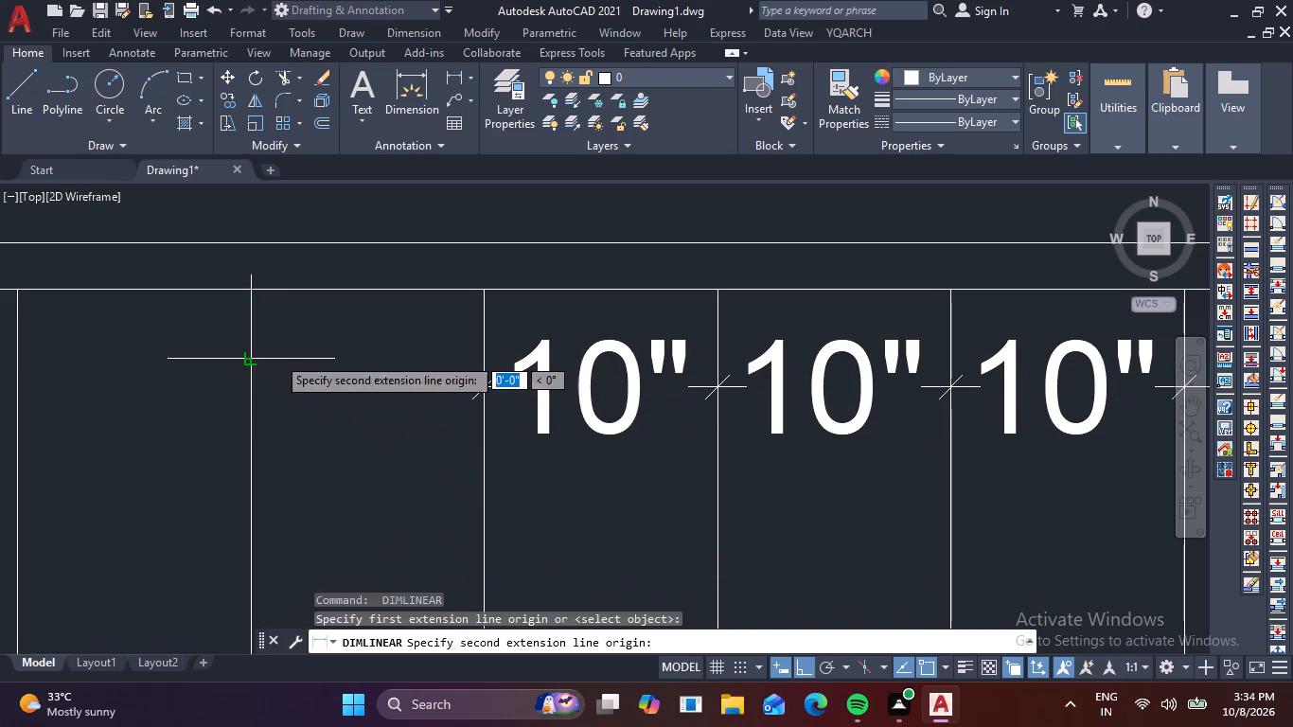
click(486, 359)
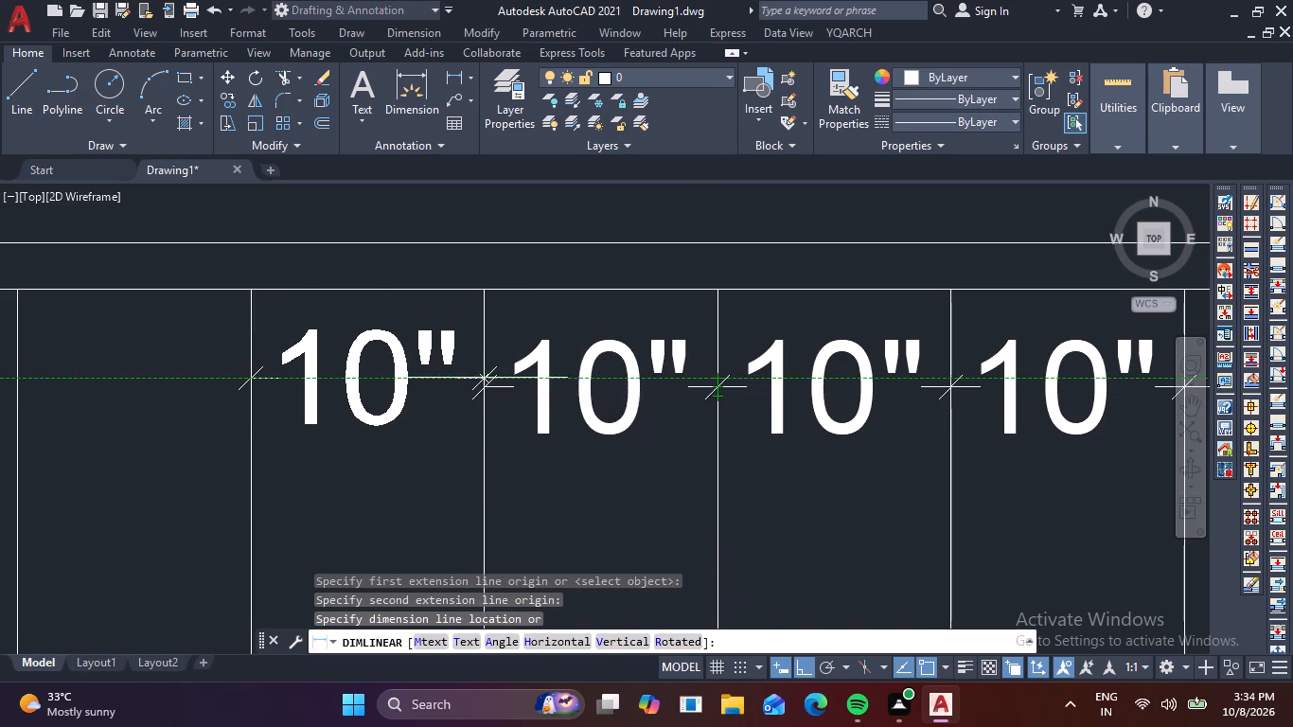
click(482, 384)
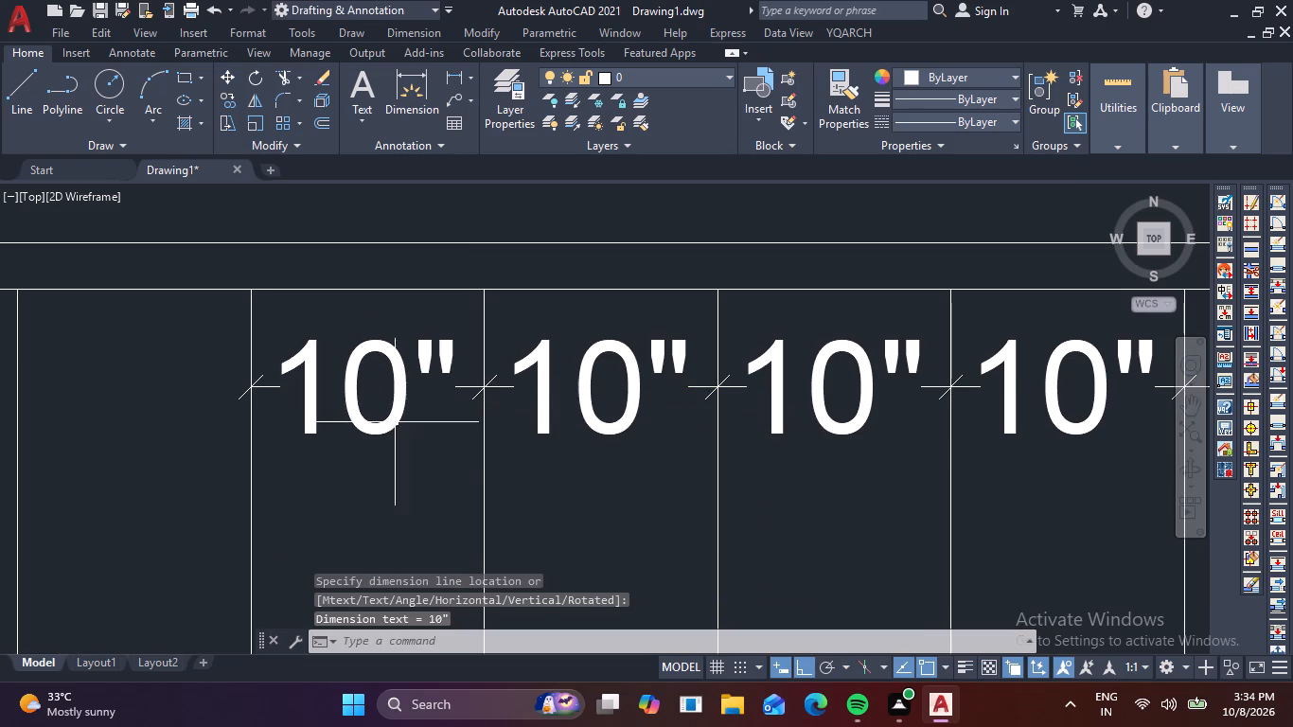
middle_drag(373, 434, 1034, 442)
key(space)
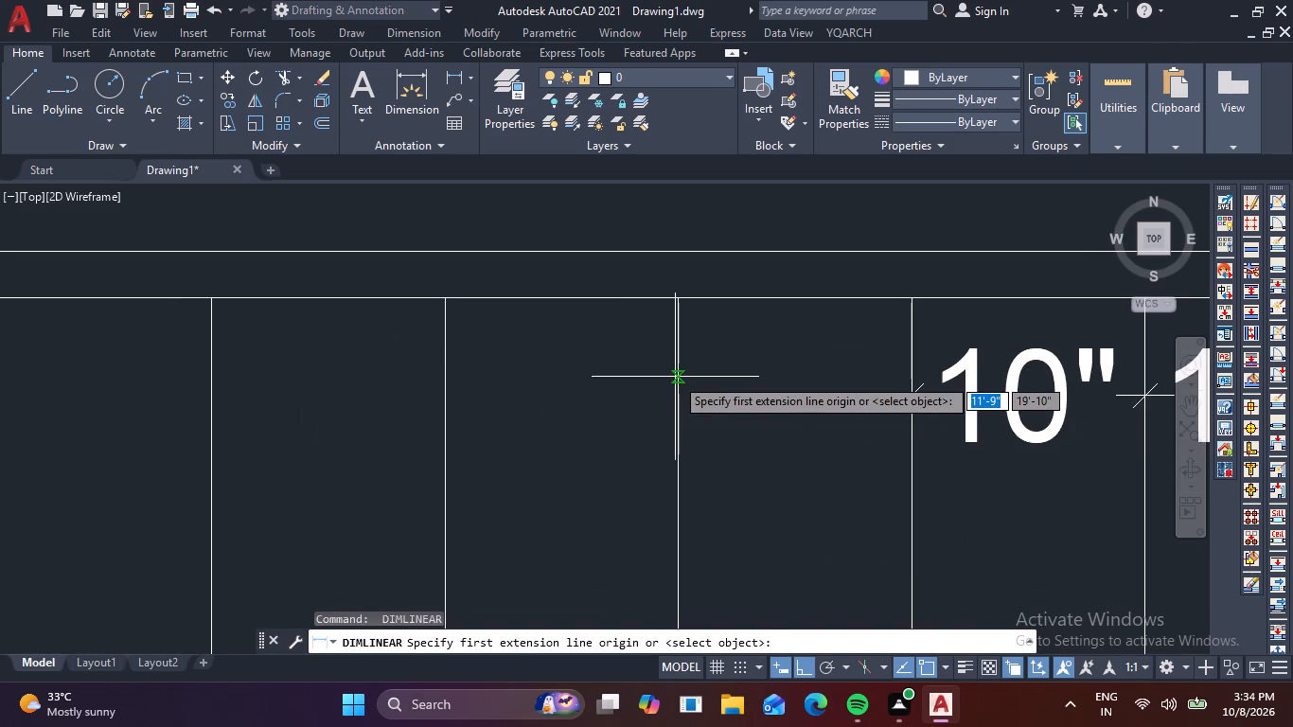
click(675, 377)
click(908, 369)
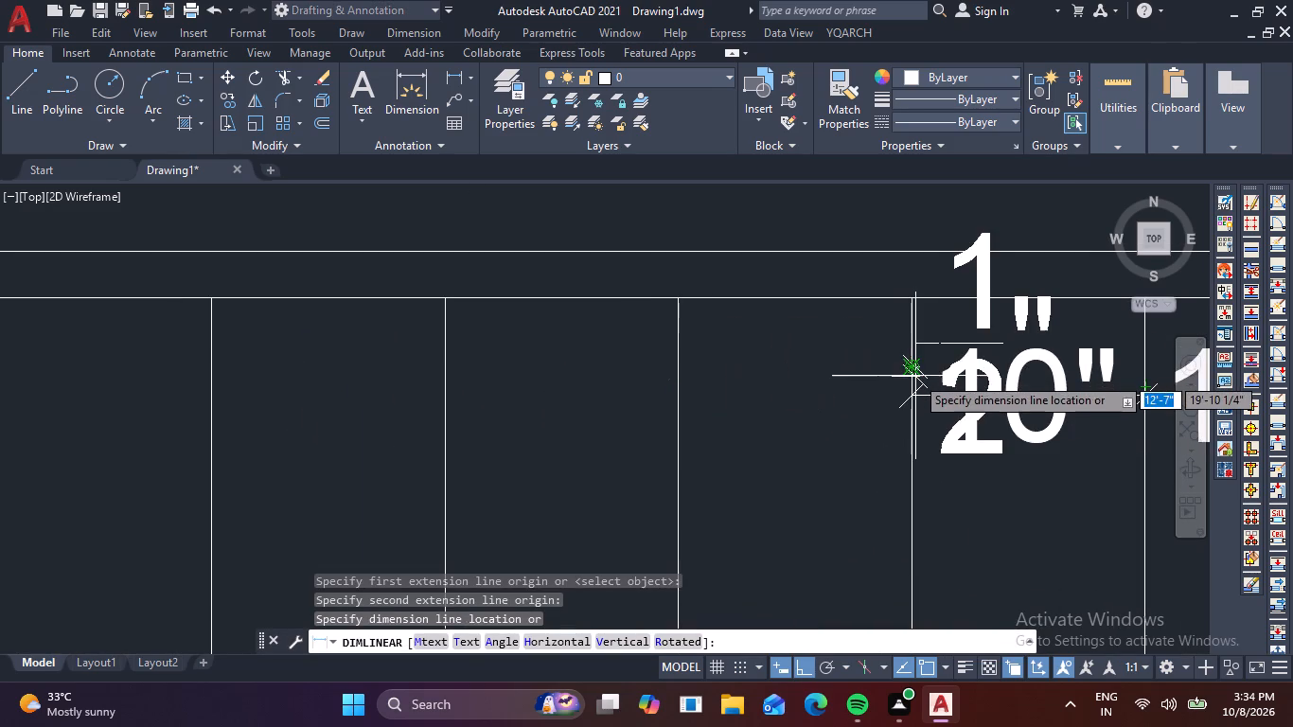
click(904, 396)
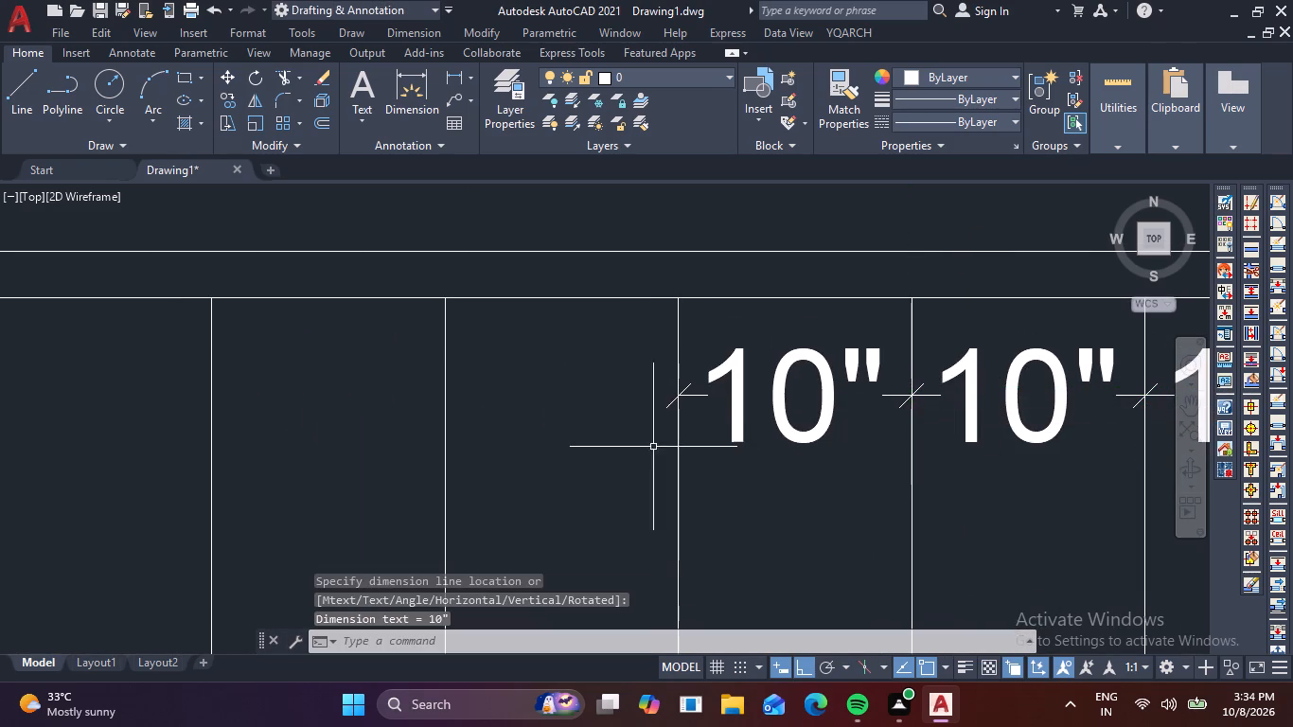
Add linear dimensions across the eighth and ninth treads from the flight's right end, next to the previous ones.
key(space)
click(444, 382)
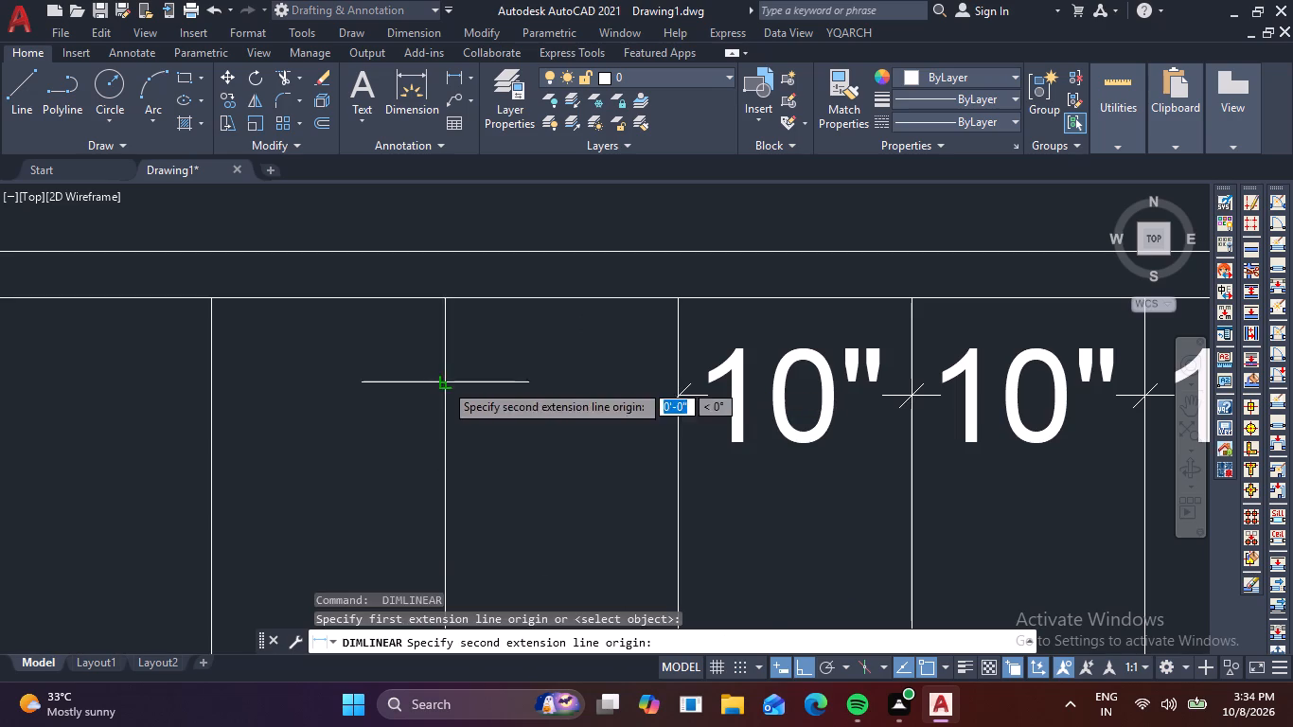
click(678, 377)
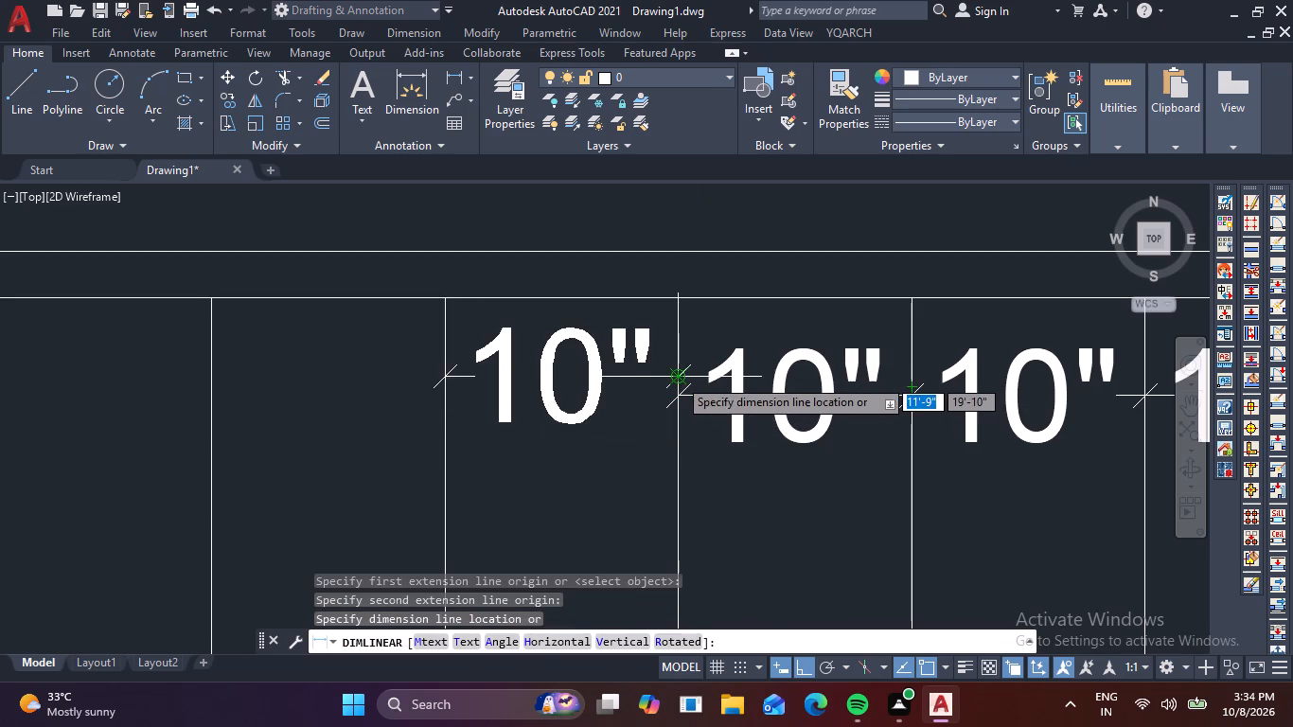
click(678, 395)
key(space)
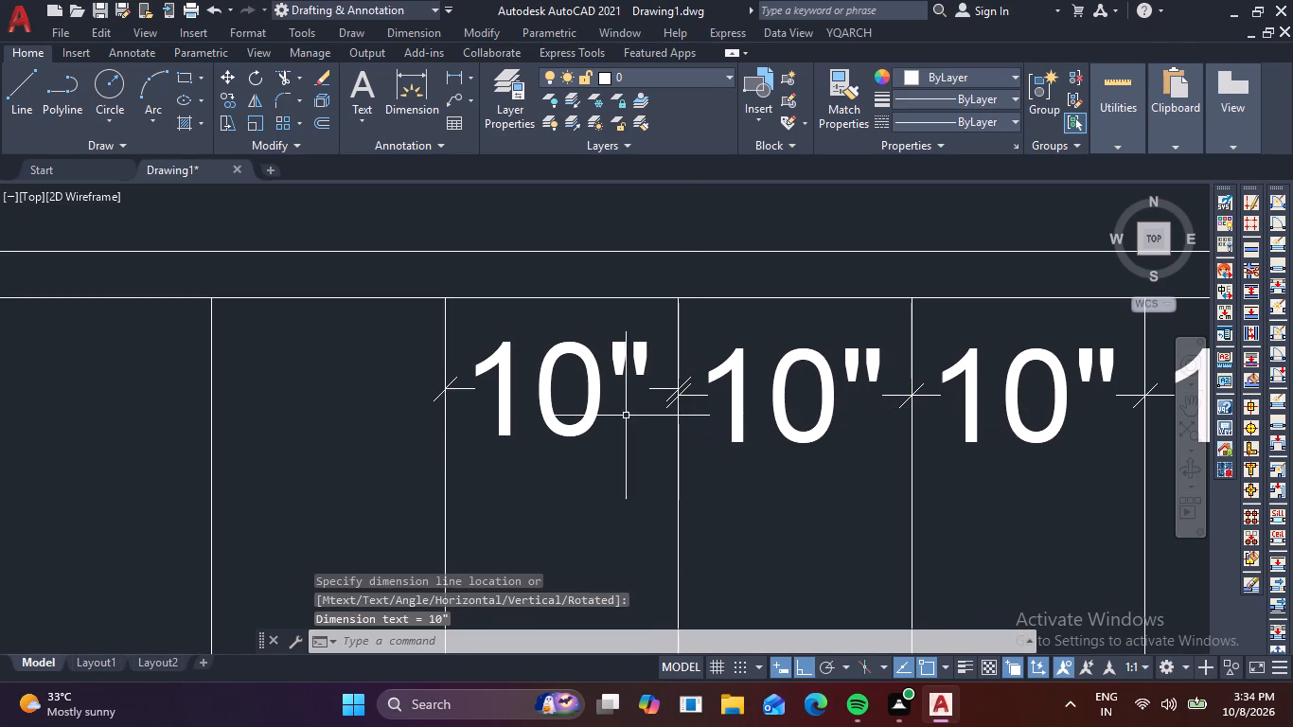
middle_drag(534, 417, 814, 417)
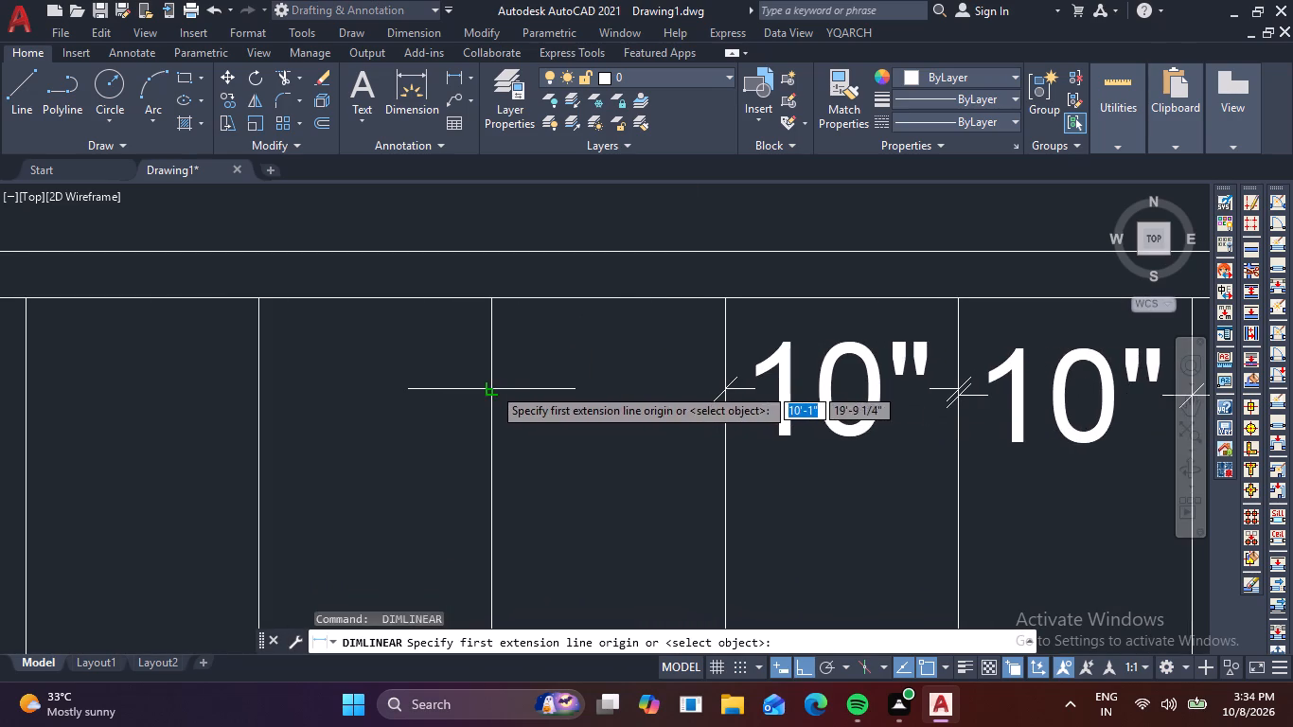
click(492, 386)
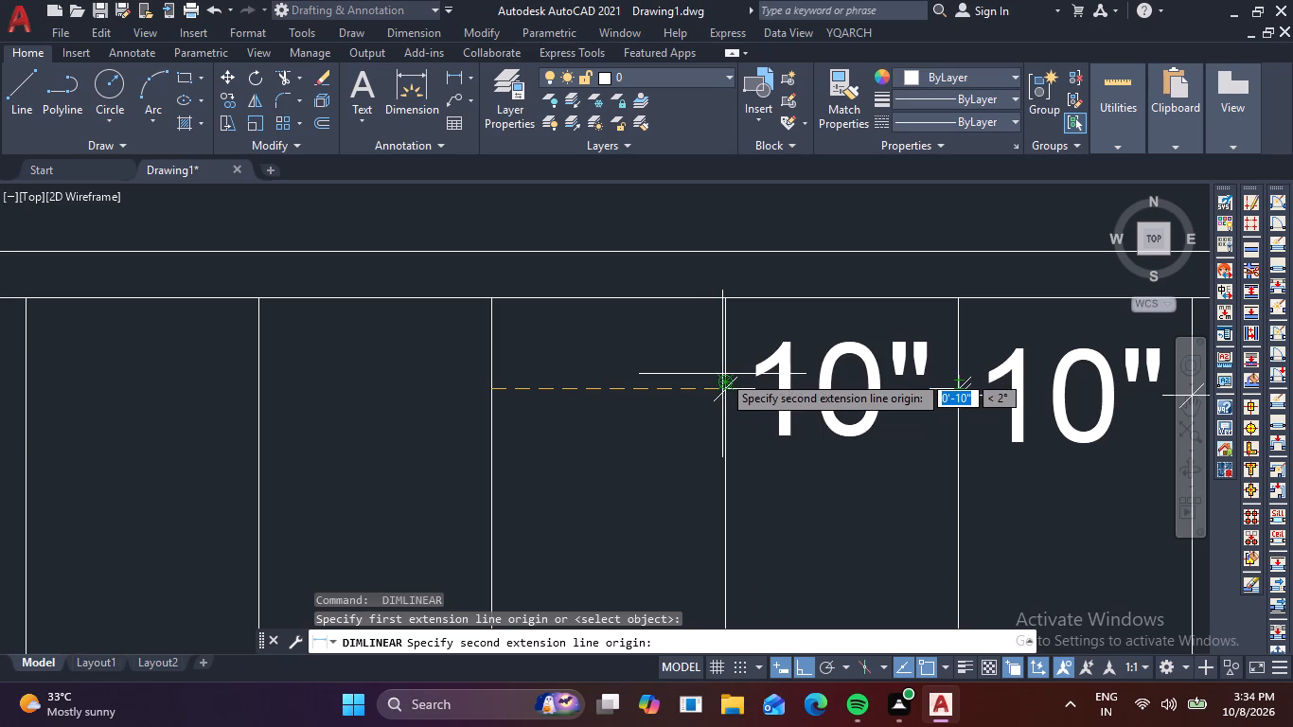
click(722, 374)
click(726, 395)
Add a linear dimension across the tenth tread from the flight's right end, beside the previous dimension.
scroll(634, 416, down, 1)
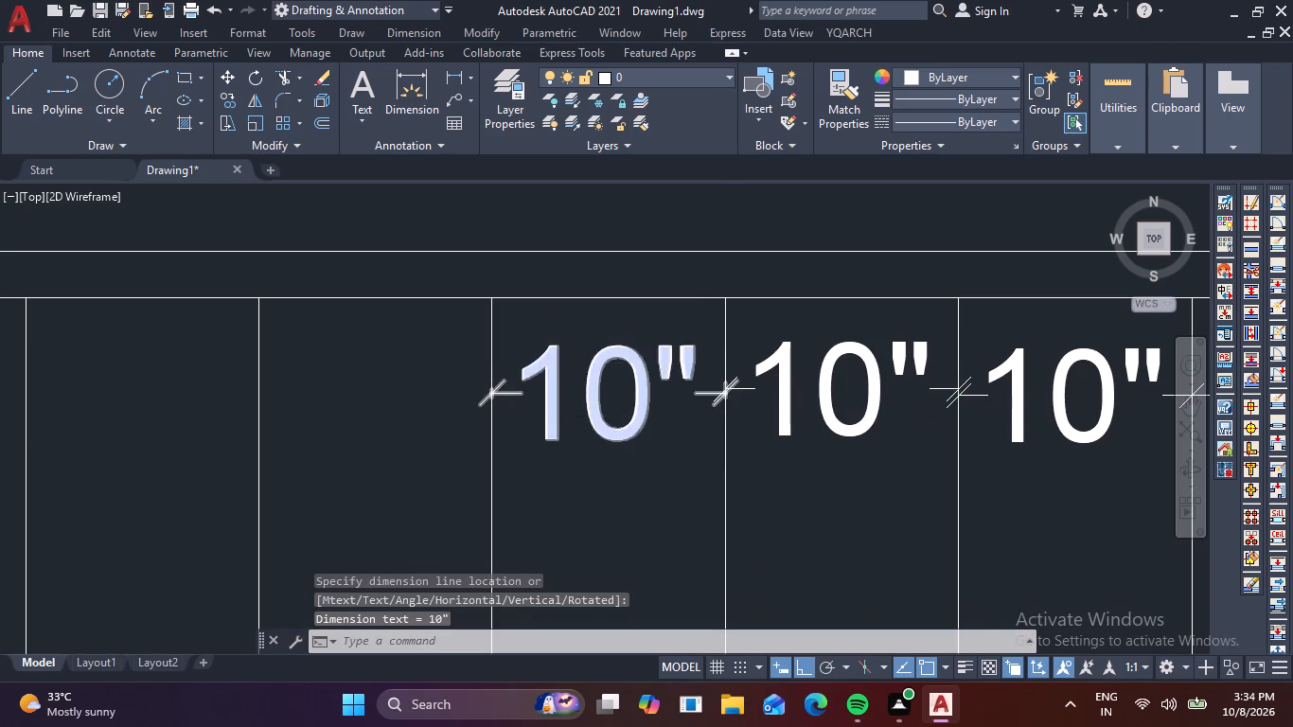
middle_drag(620, 418, 803, 428)
key(space)
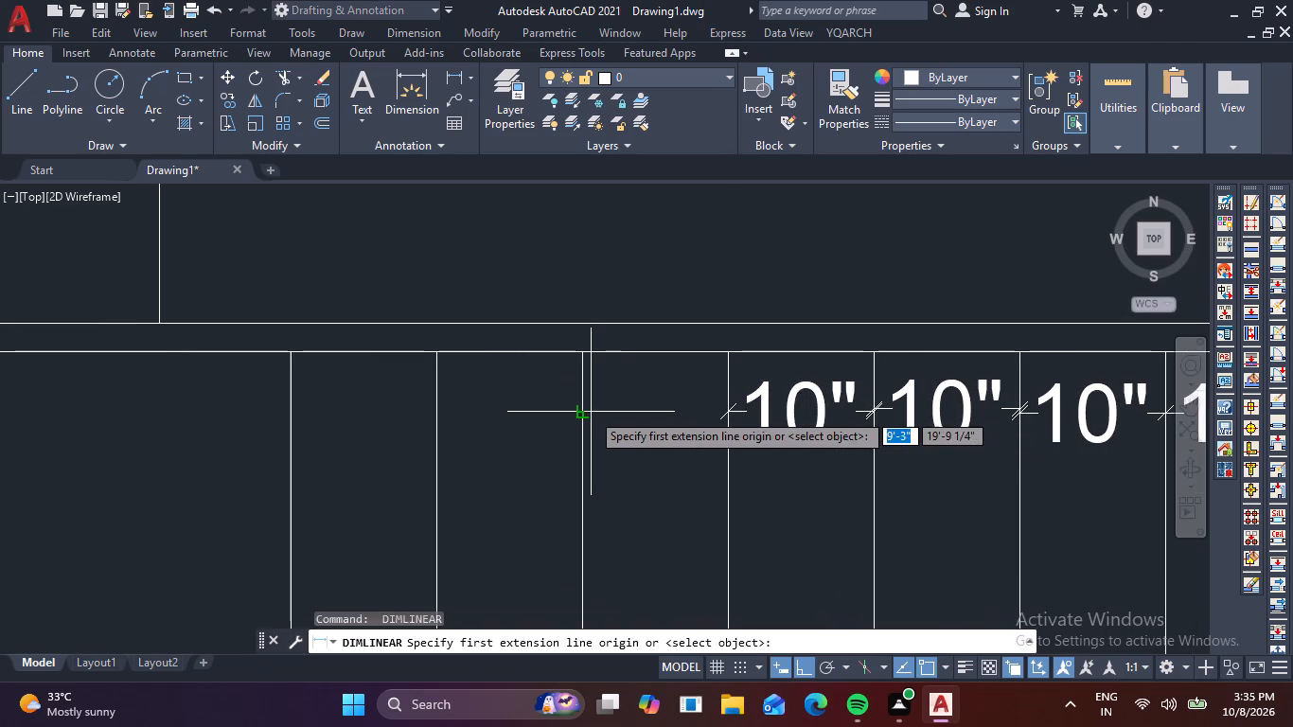
click(580, 409)
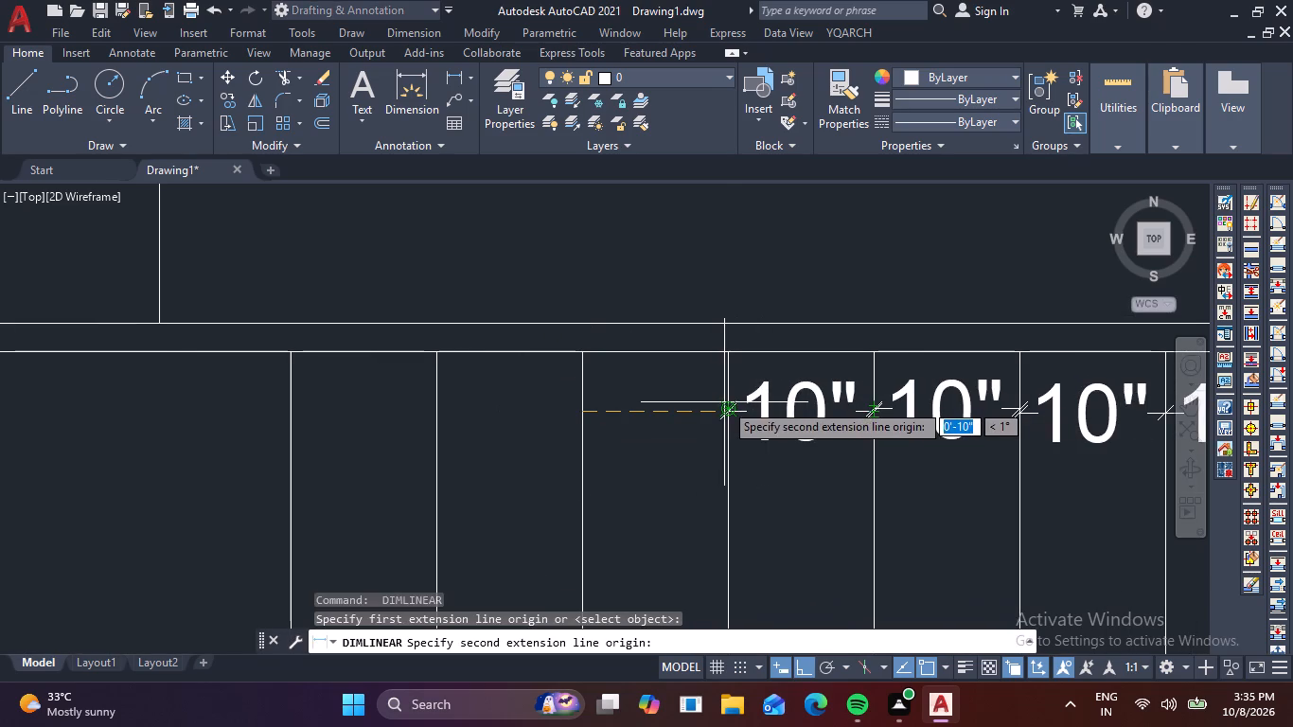
click(724, 408)
click(732, 416)
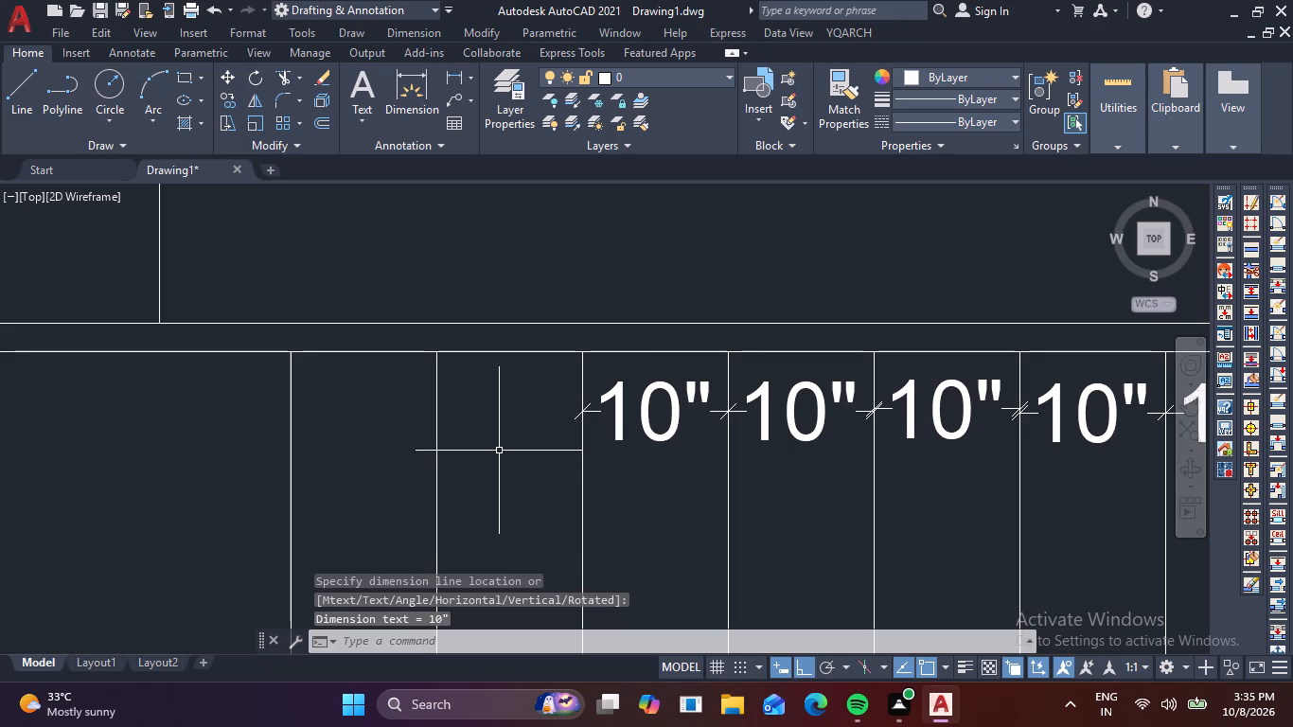
Add linear dimensions across the eleventh and twelfth treads from the flight's right end, continuing the same dimension row.
key(space)
click(438, 413)
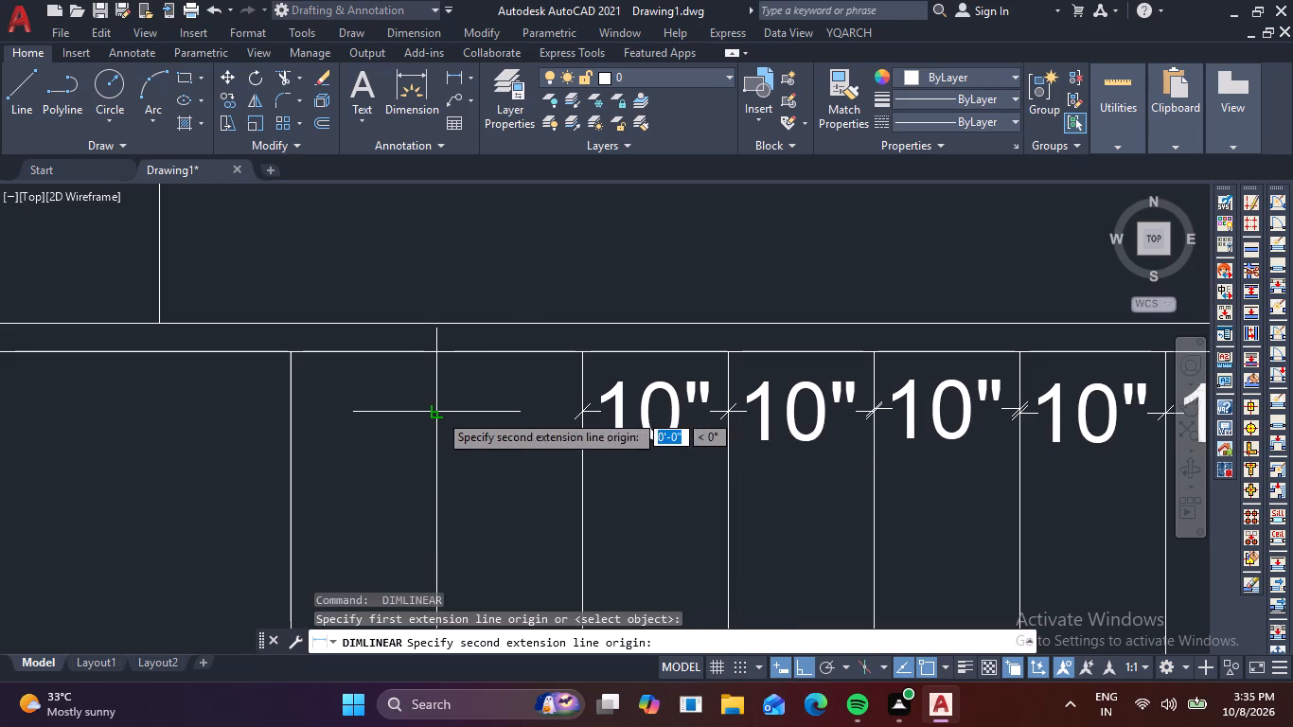
click(582, 417)
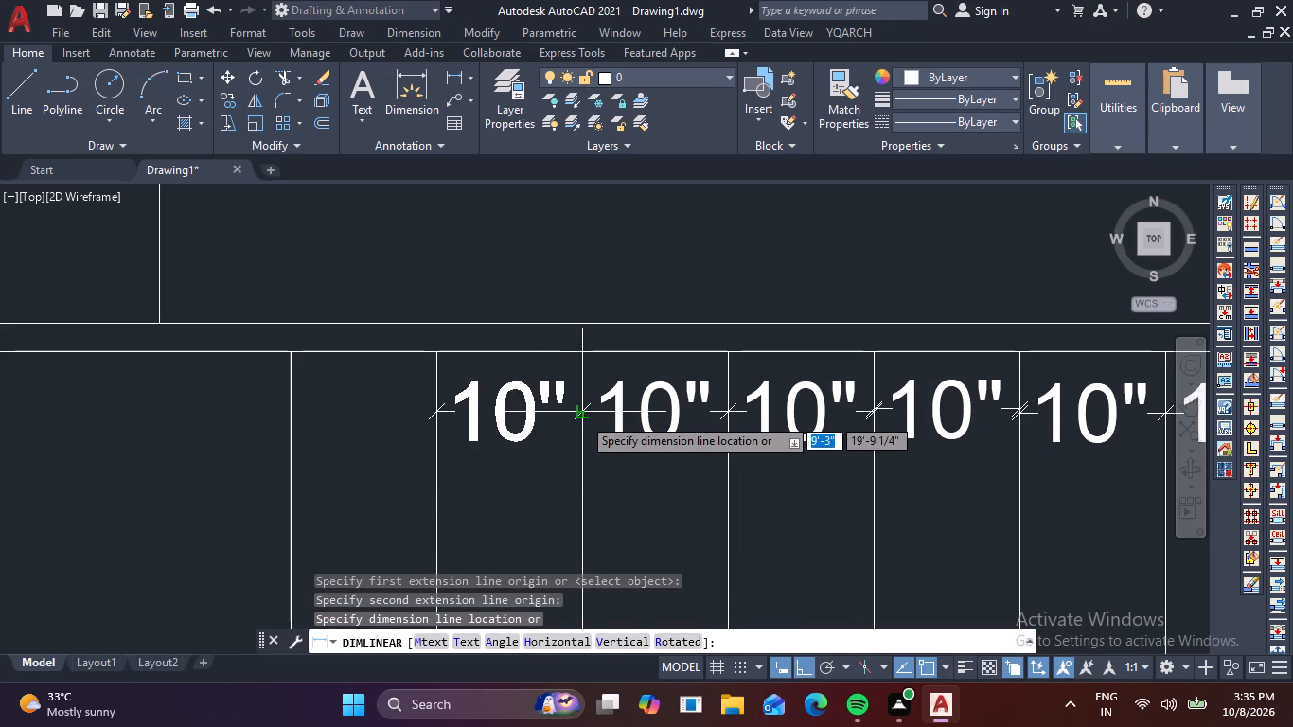
click(585, 415)
key(space)
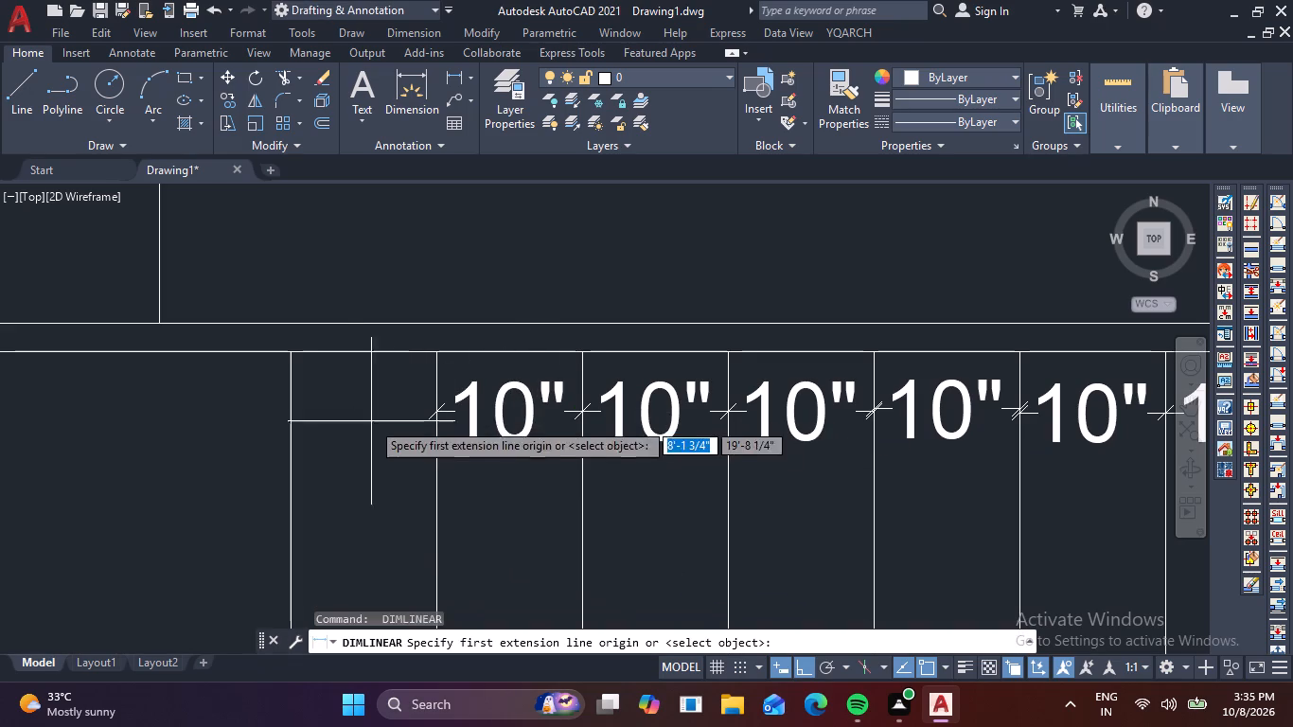
click(290, 408)
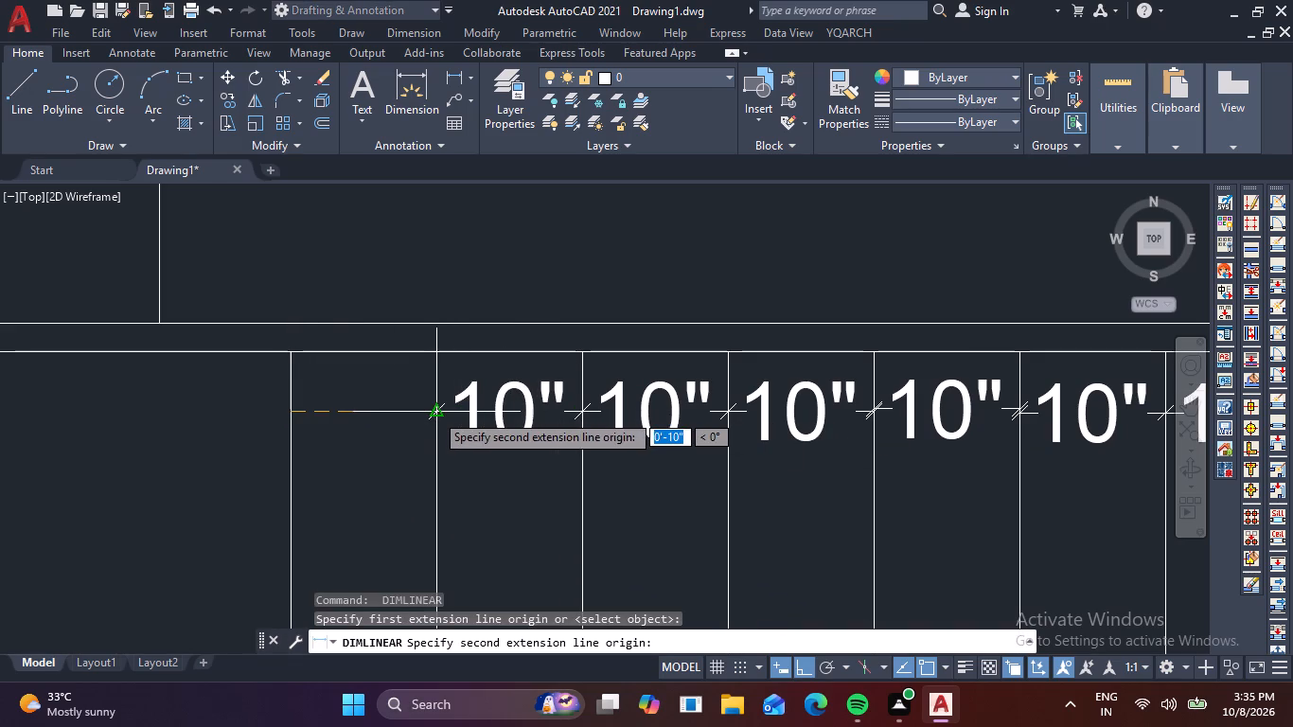
click(434, 413)
click(434, 413)
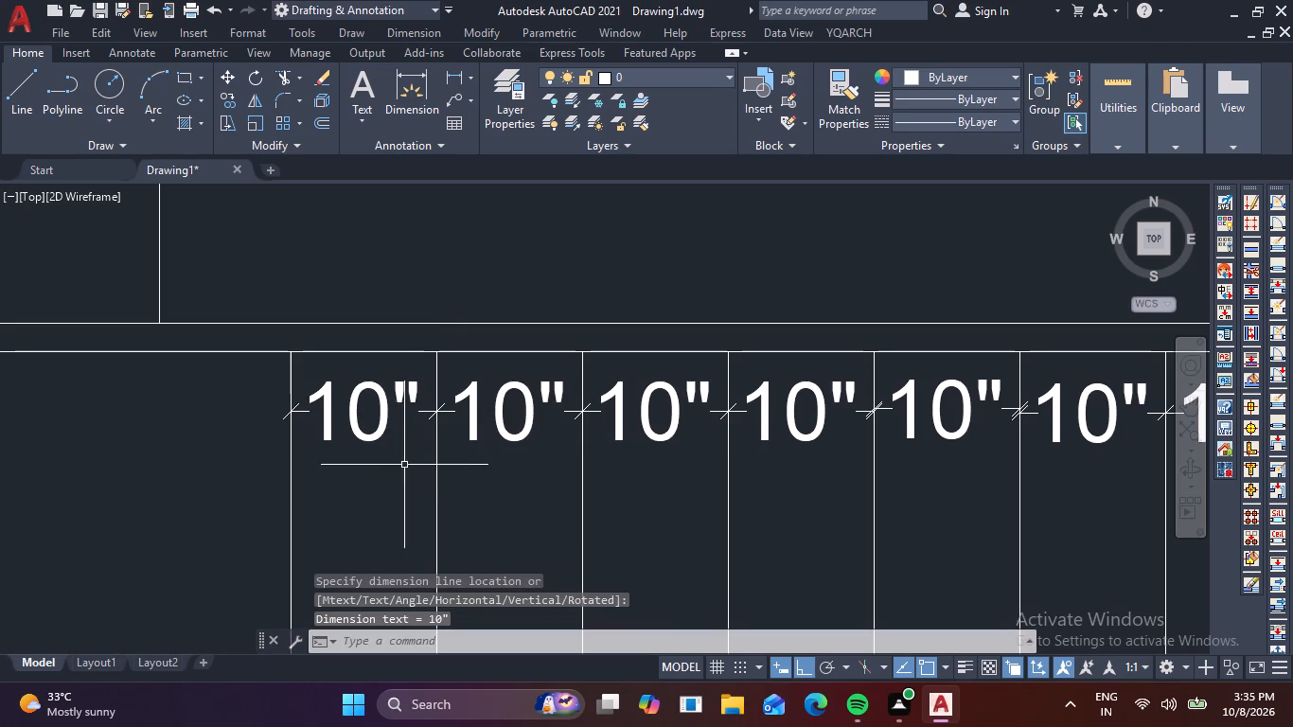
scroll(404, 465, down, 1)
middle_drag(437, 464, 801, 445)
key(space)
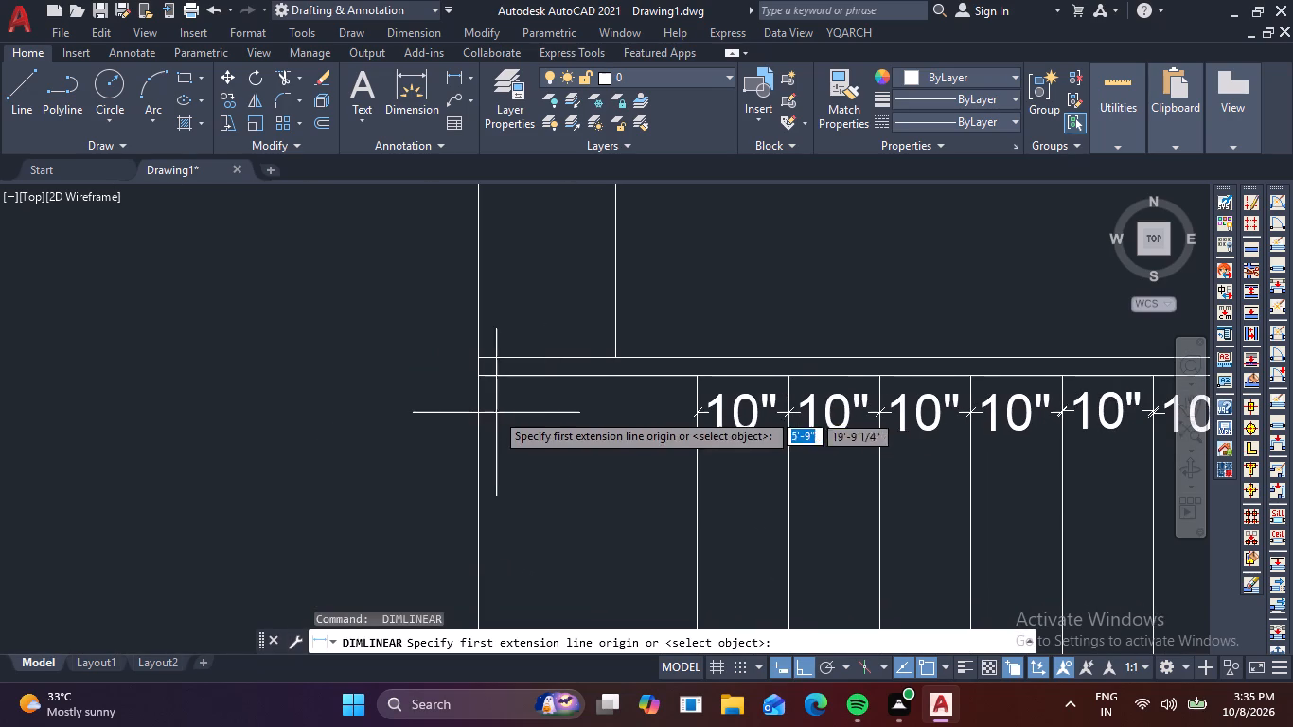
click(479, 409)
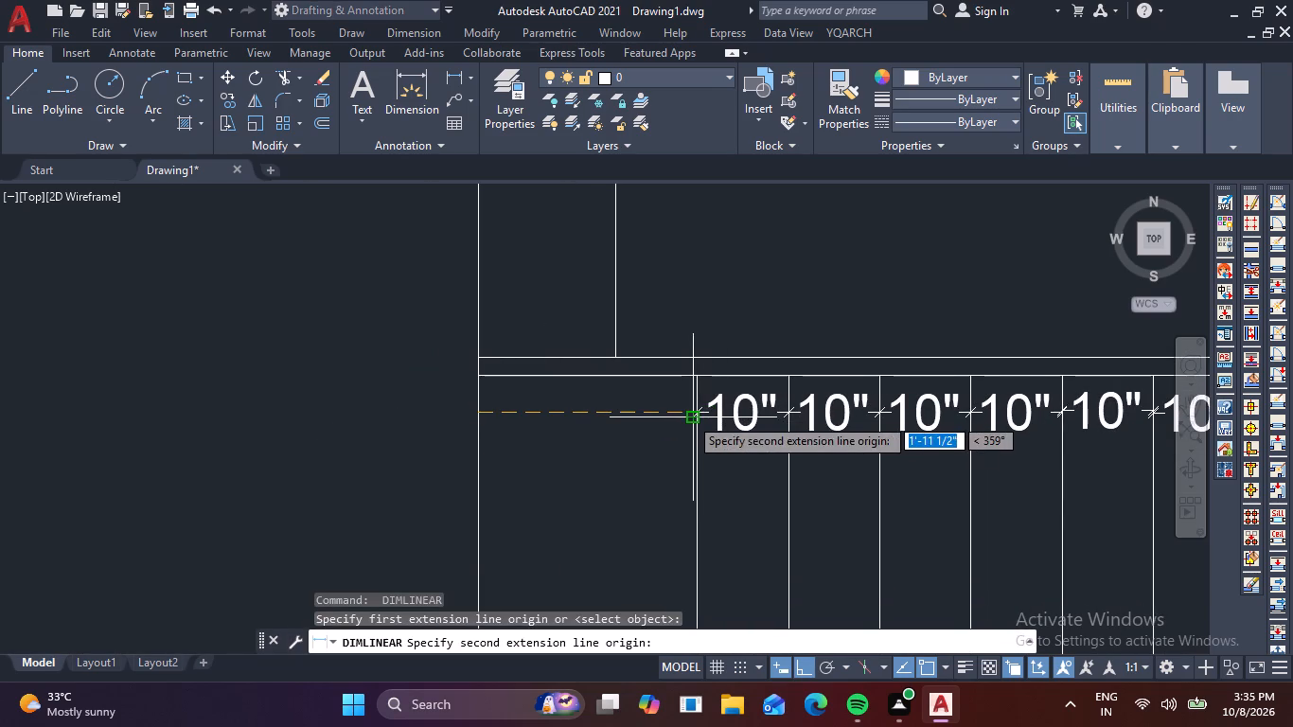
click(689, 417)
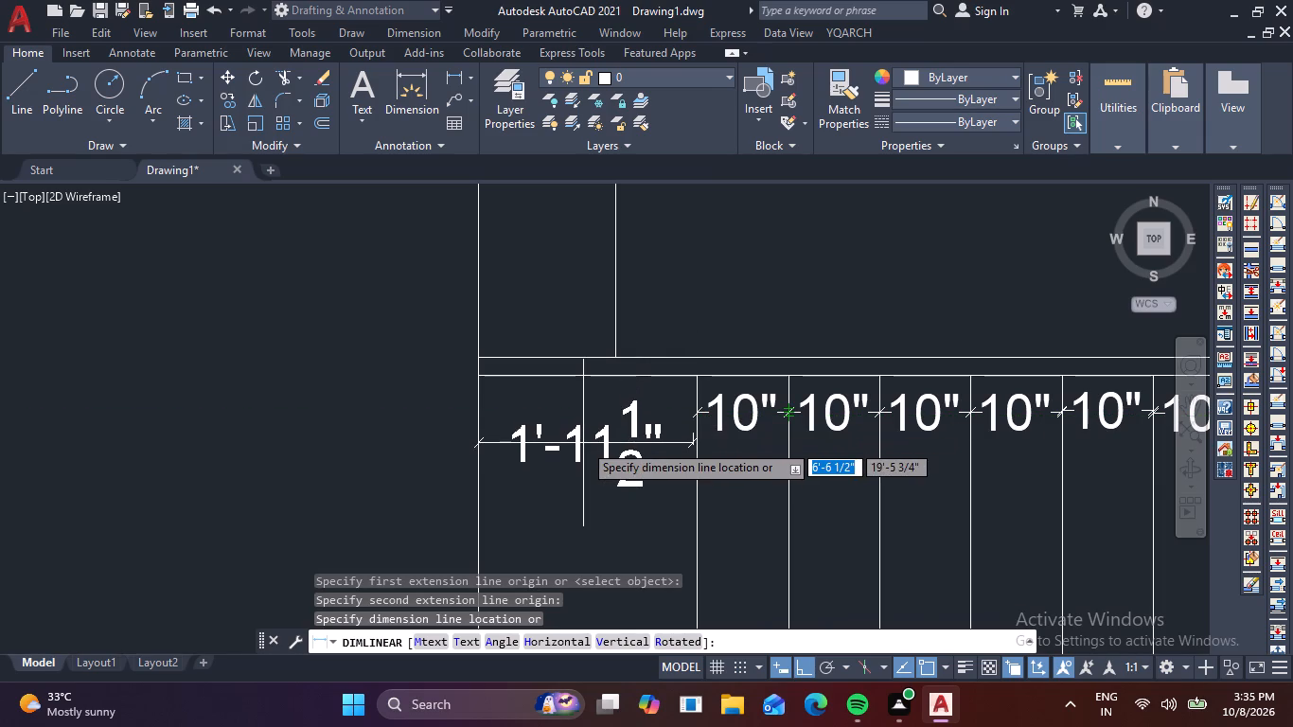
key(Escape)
Add a linear dimension across the landing, from the plan's left edge to the first tread line, aligned with the tread dimension row.
key(space)
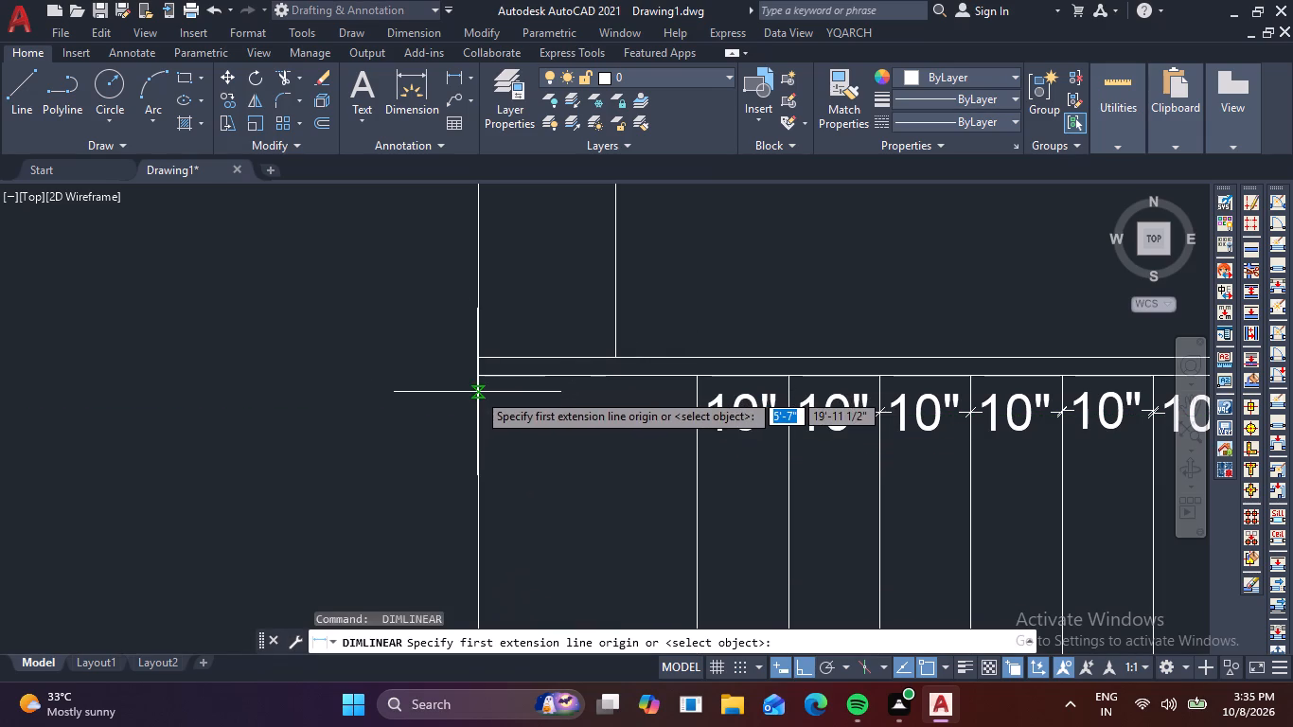
click(477, 392)
click(700, 387)
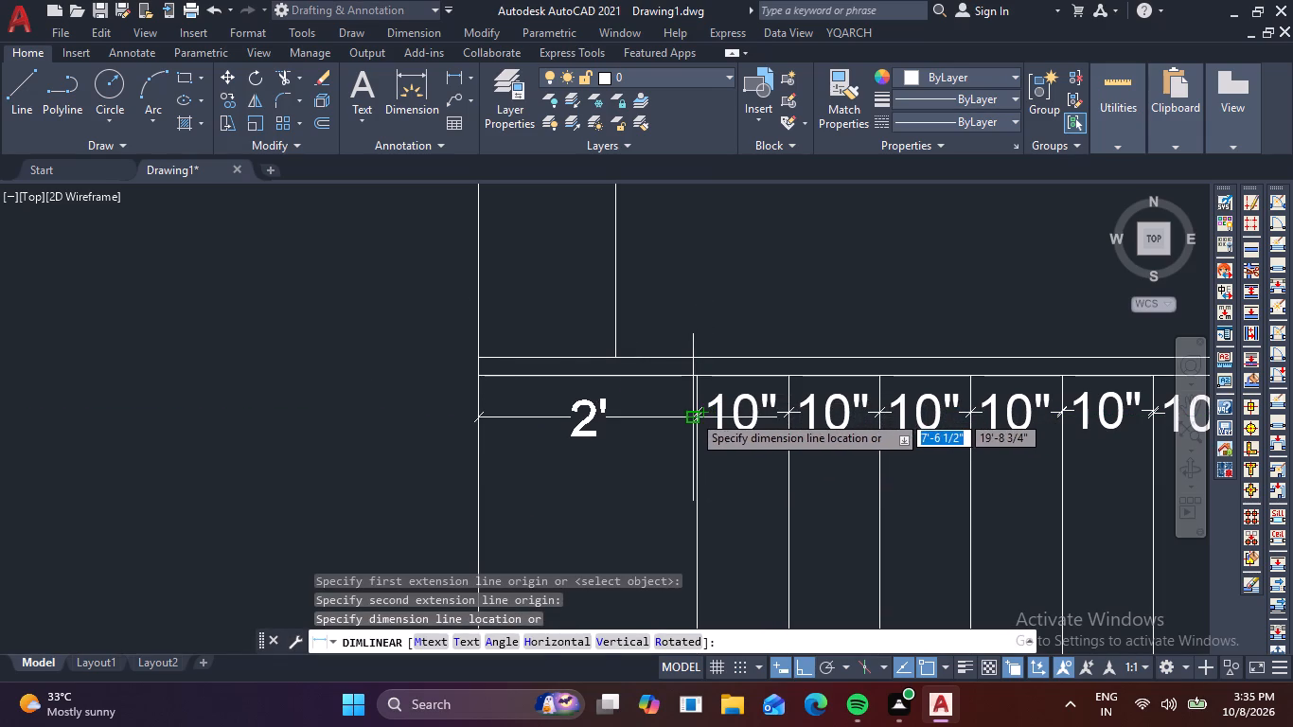
click(695, 407)
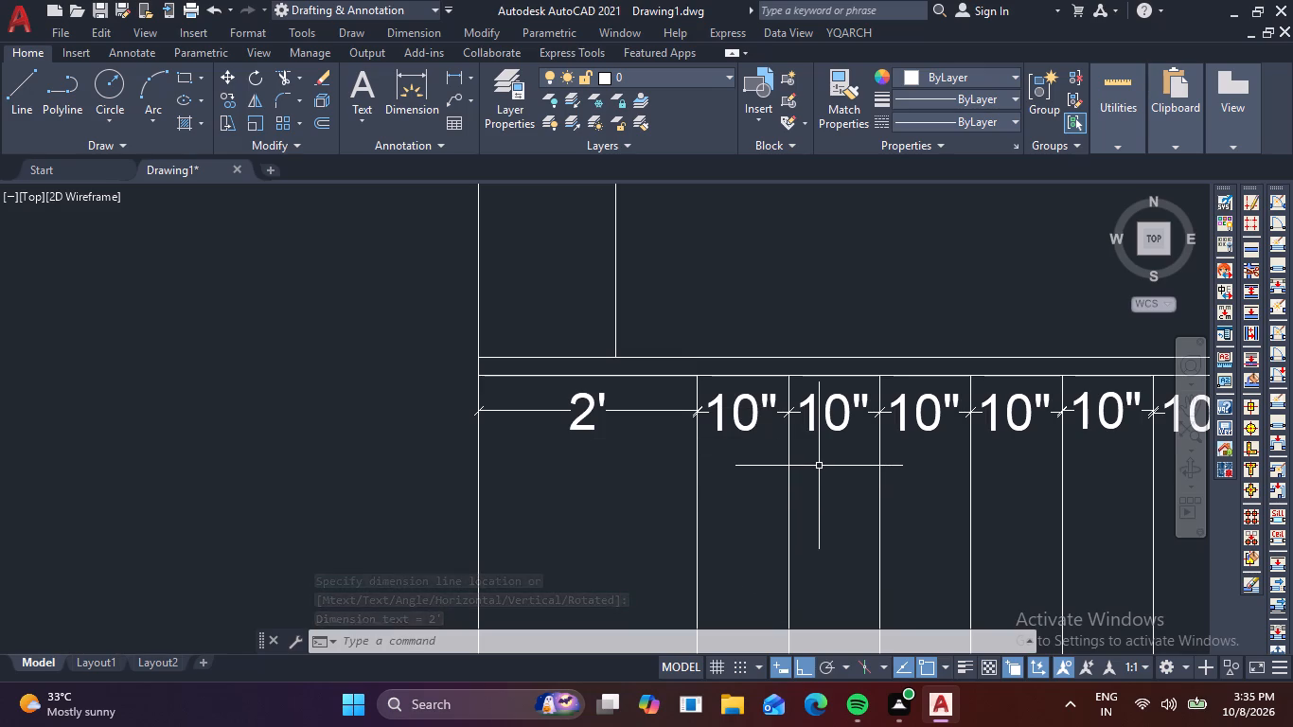
key(Escape)
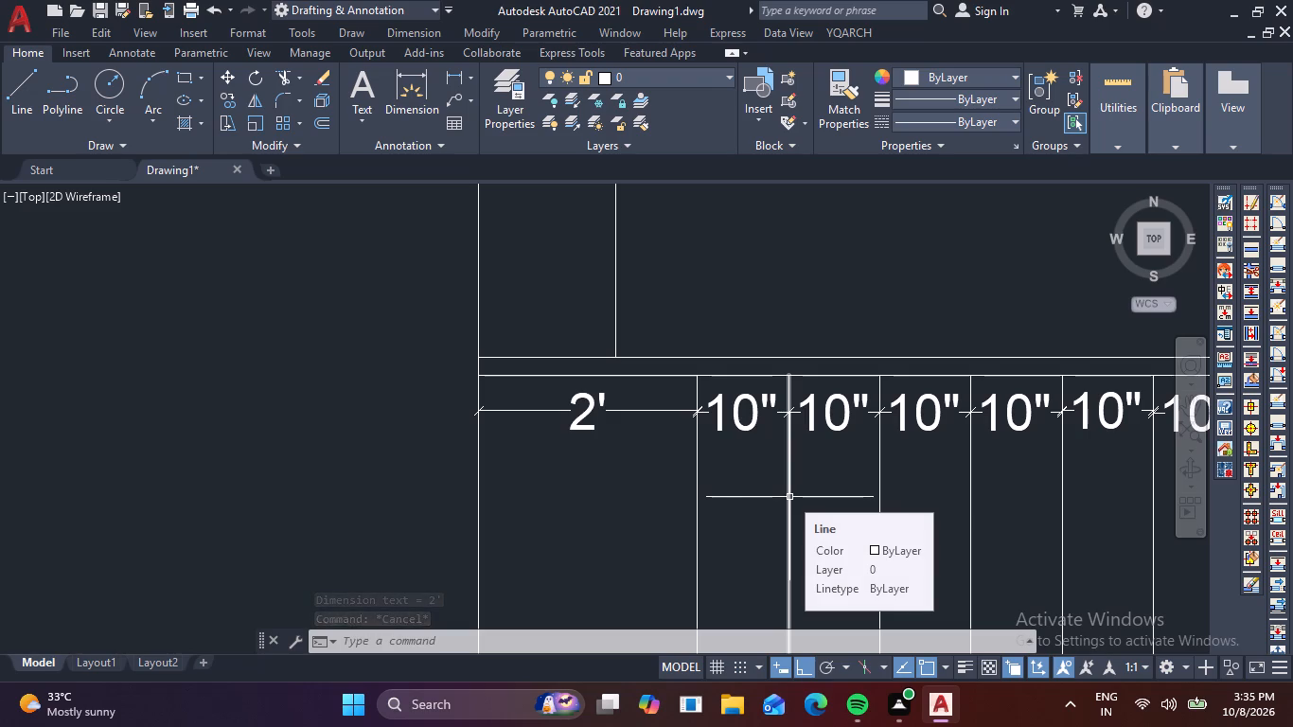
Copy the dashed section line with both end arrow markers from the reference plan straight up about 14' across the new plan's flight.
scroll(777, 512, down, 2)
scroll(877, 537, down, 1)
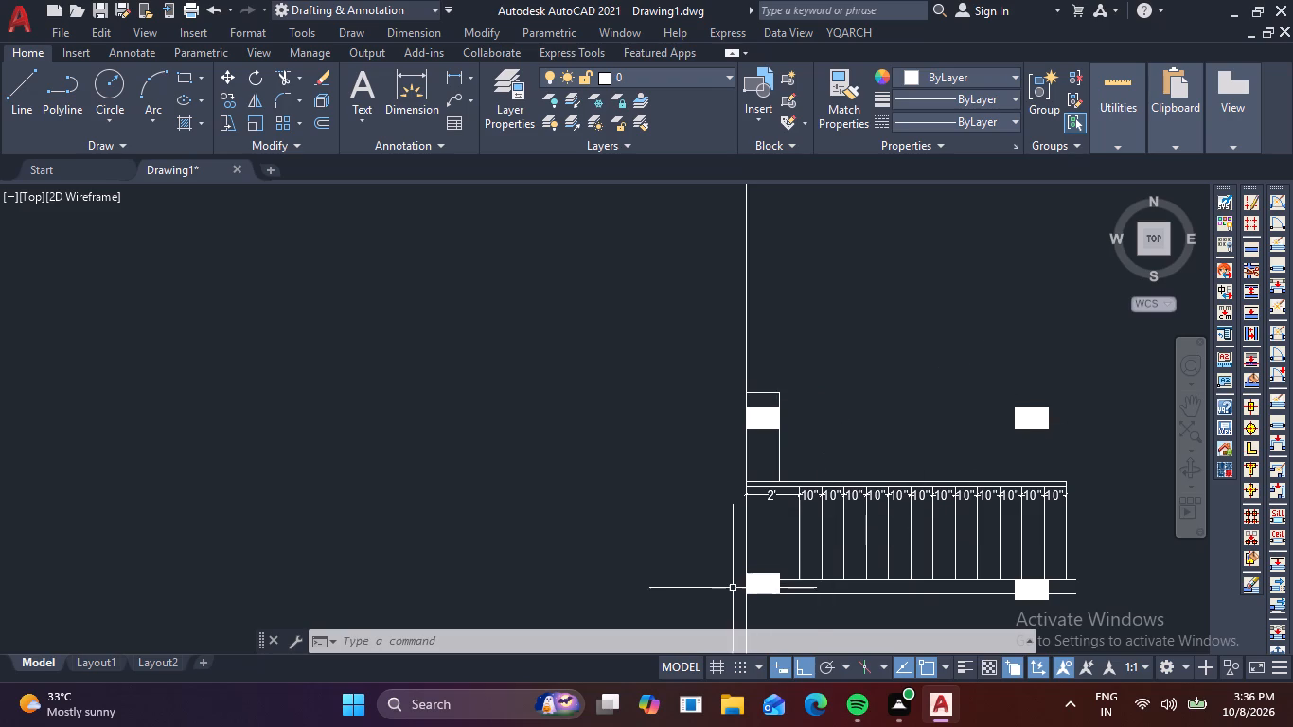
scroll(1104, 570, down, 3)
middle_drag(1104, 570, 973, 445)
scroll(1041, 545, up, 3)
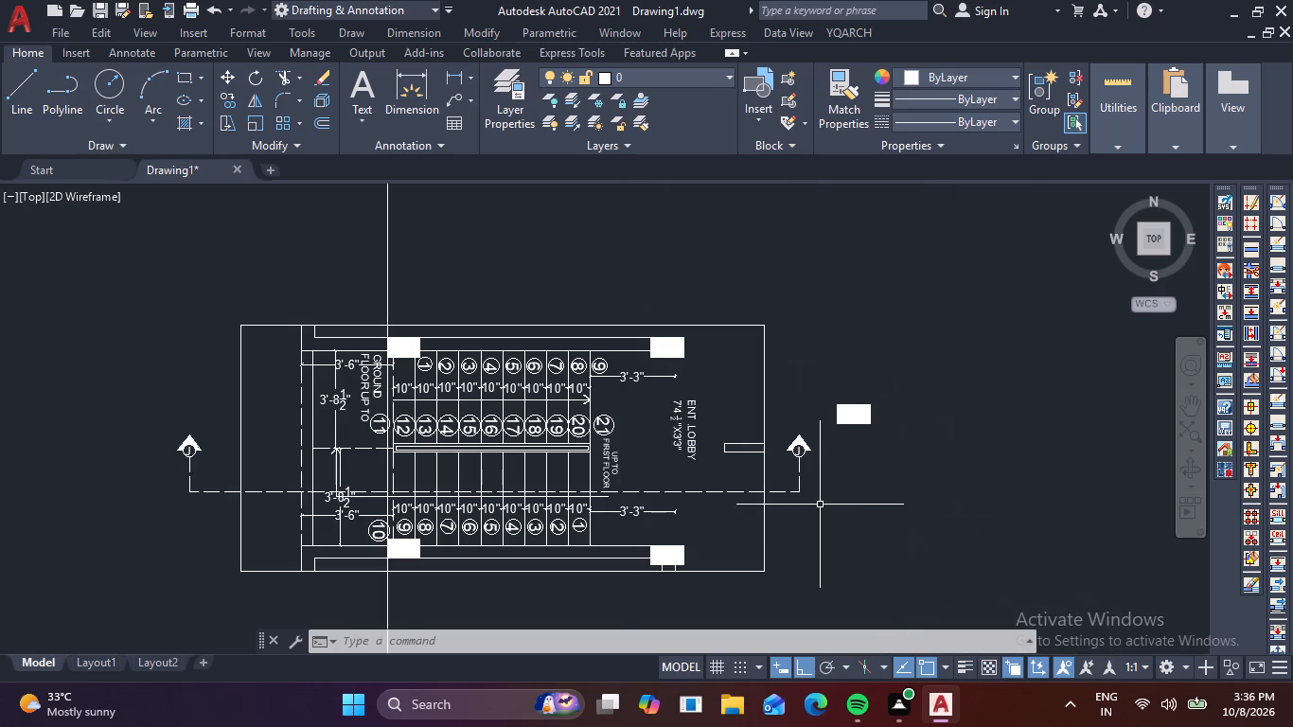
click(820, 505)
click(788, 479)
click(820, 457)
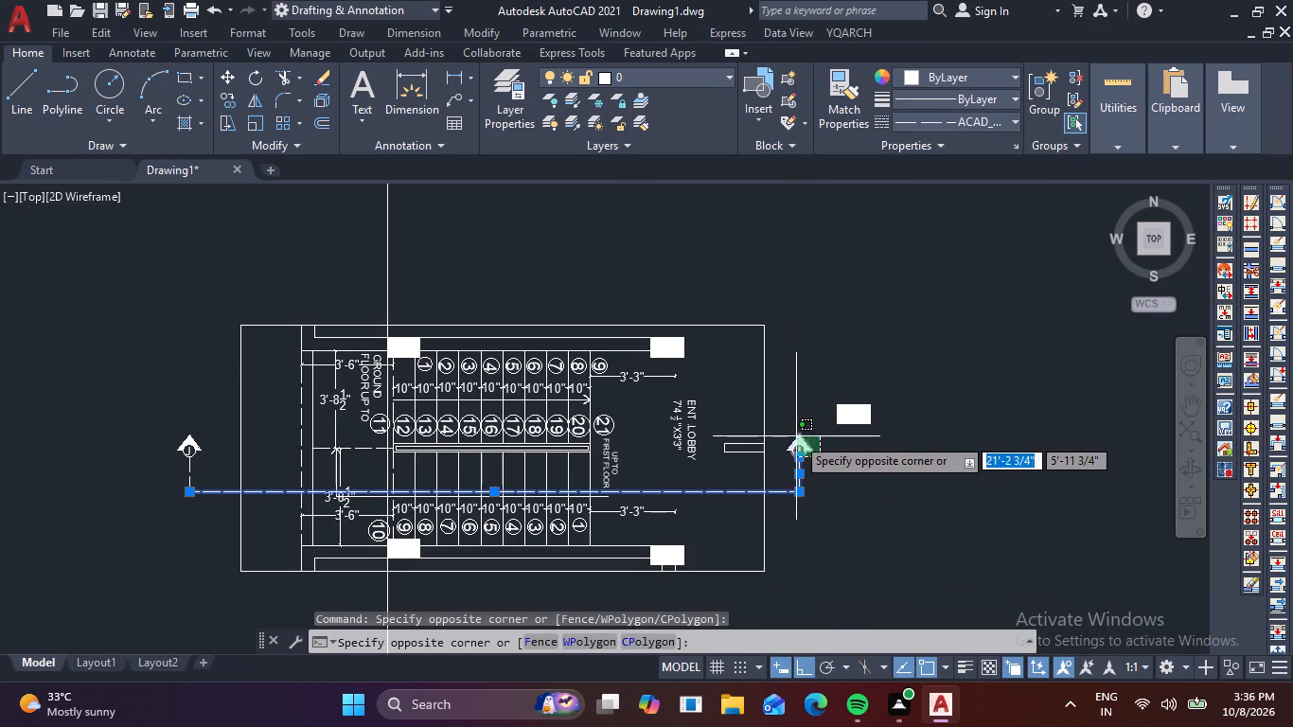
click(777, 429)
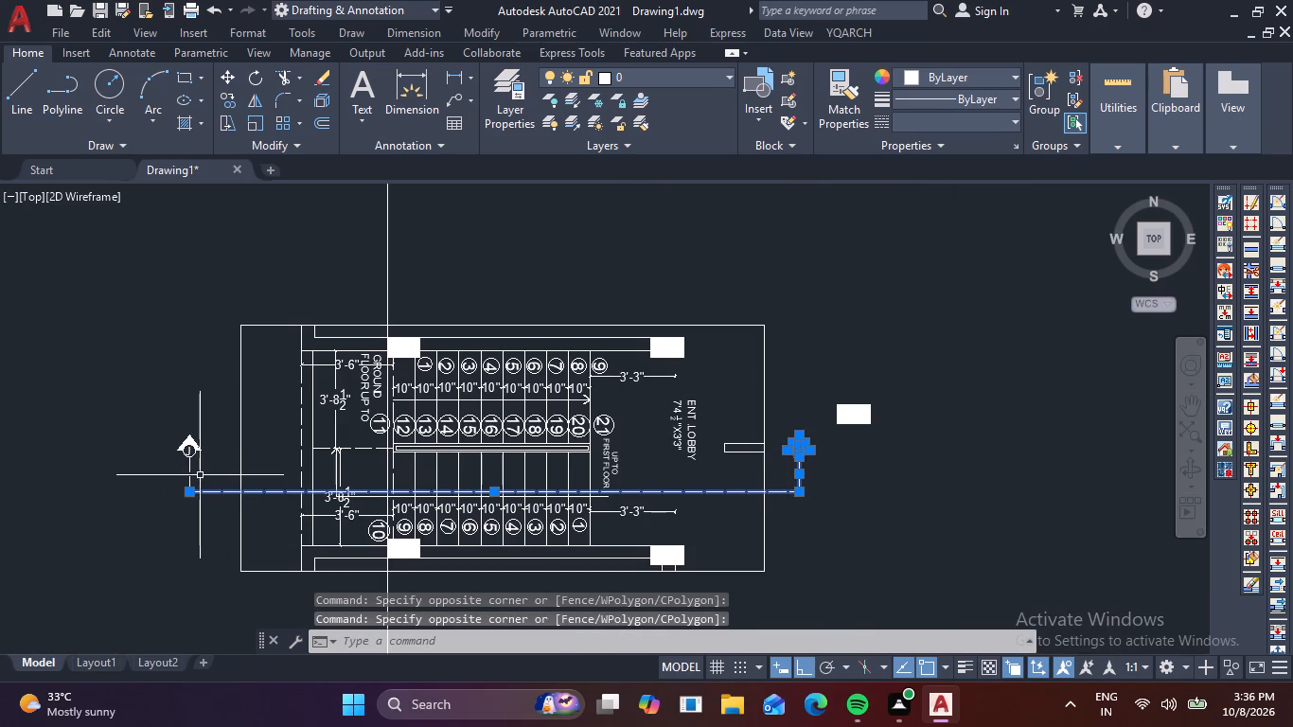
drag(211, 471, 201, 466)
click(143, 430)
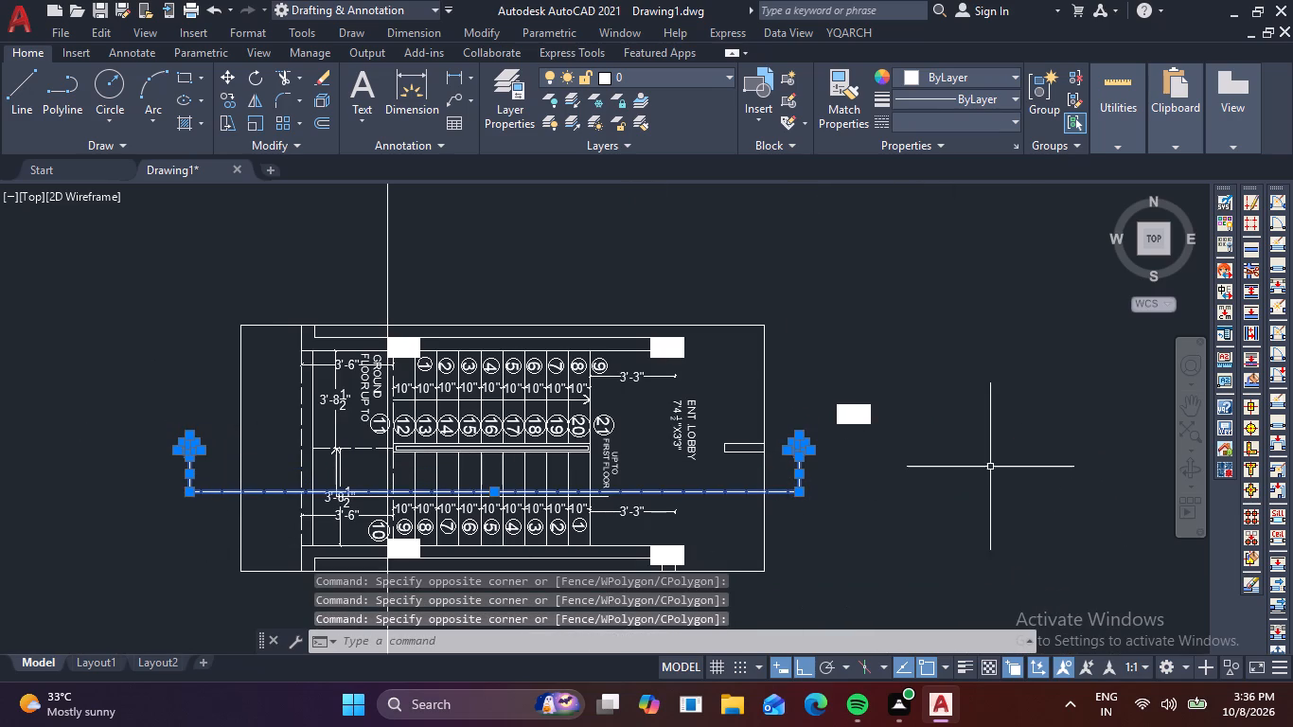
key(c)
key(o)
key(space)
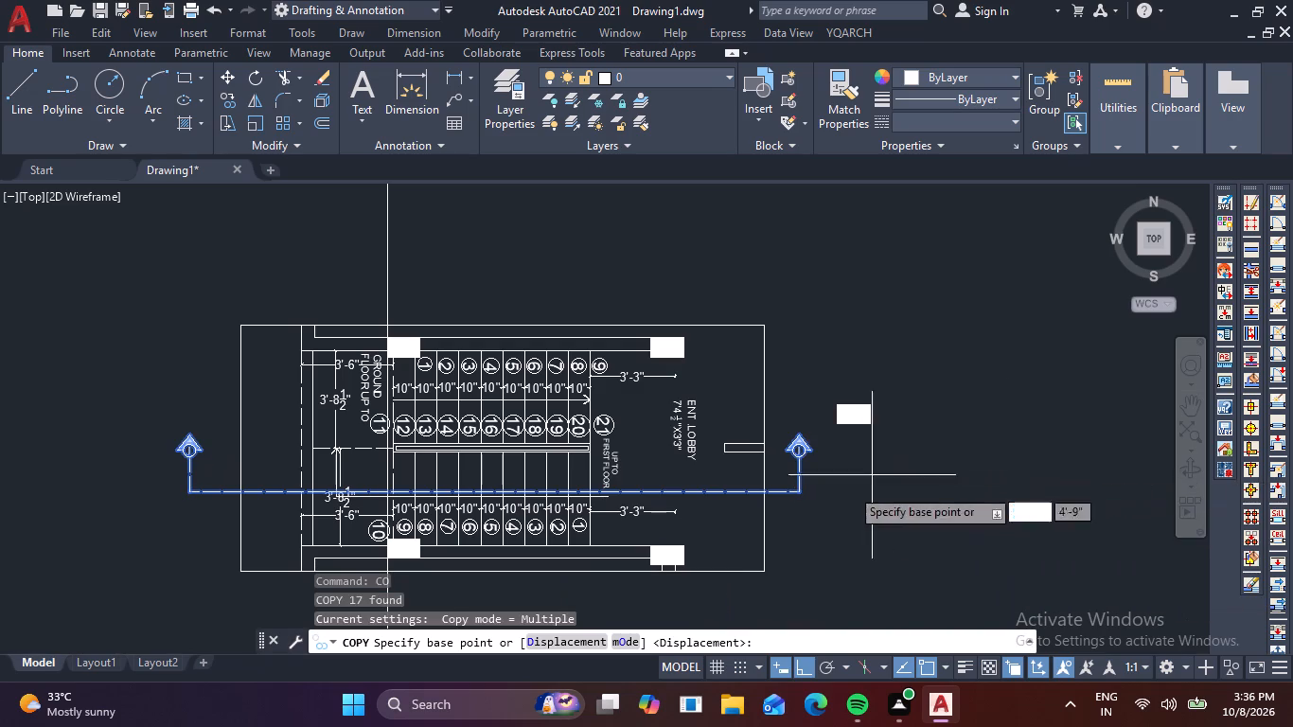
click(799, 491)
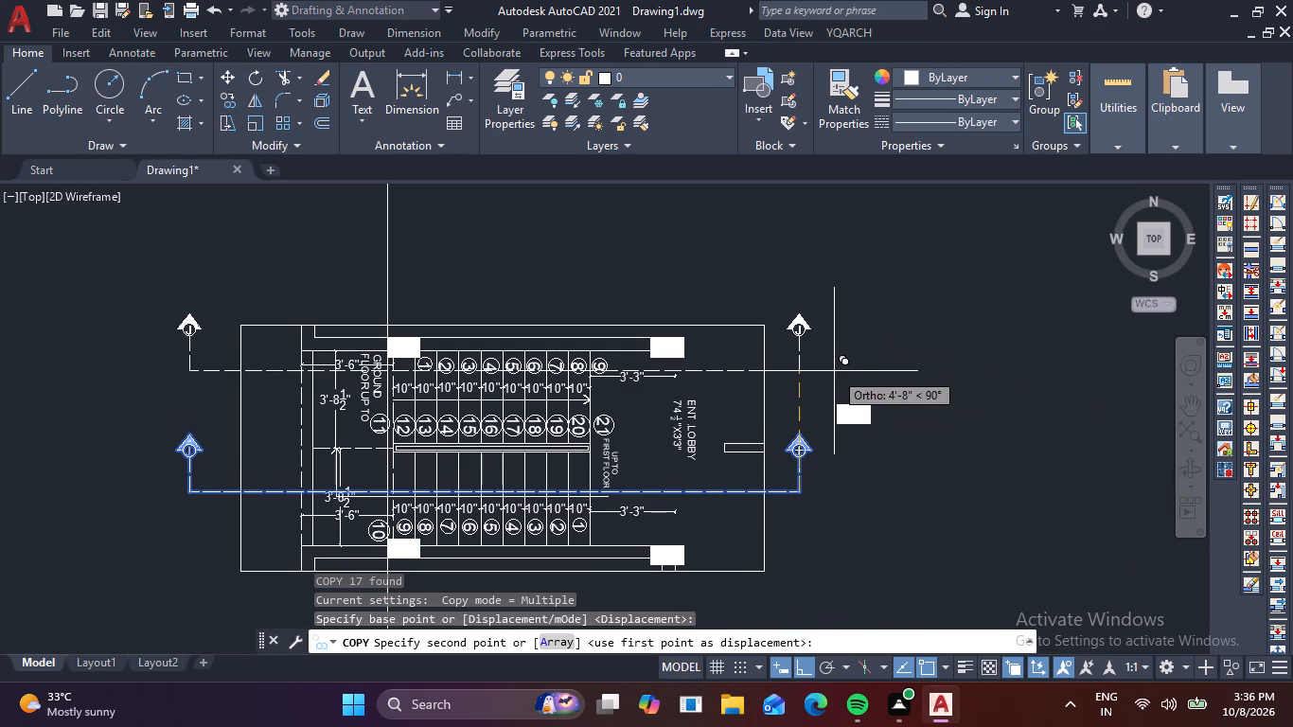
middle_drag(847, 364, 800, 516)
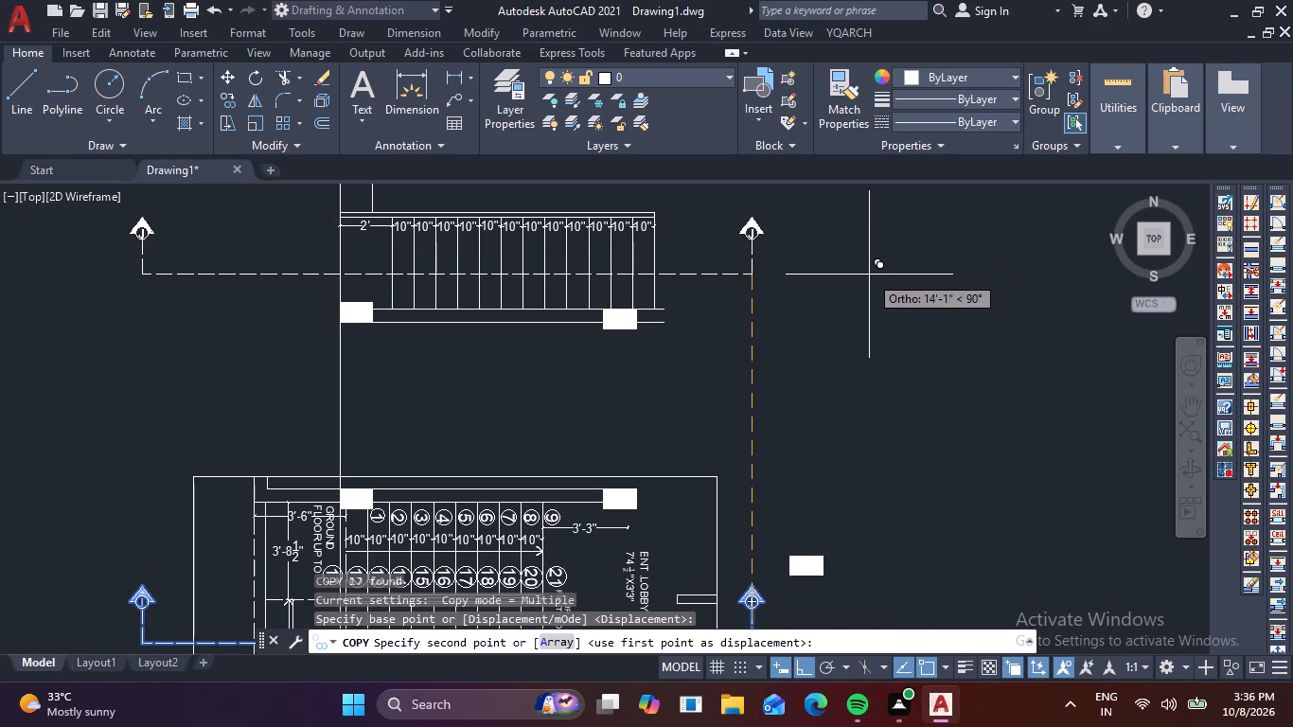
click(819, 272)
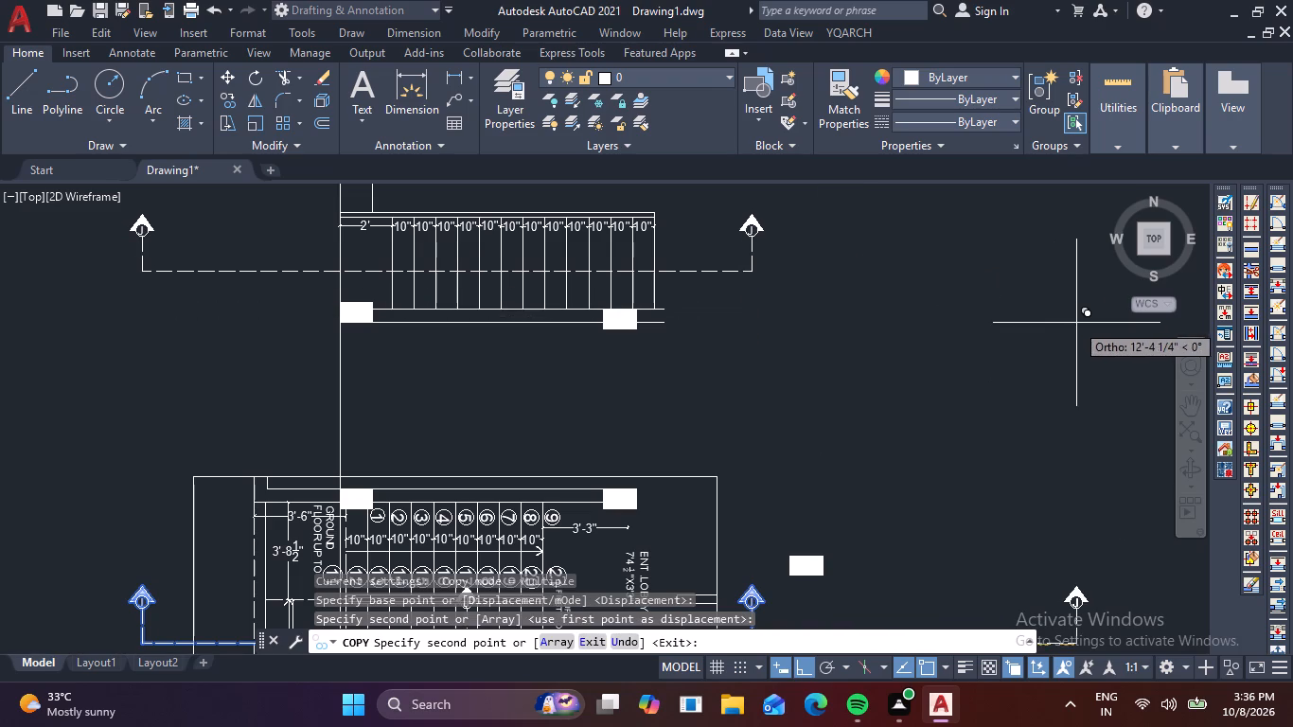
key(Escape)
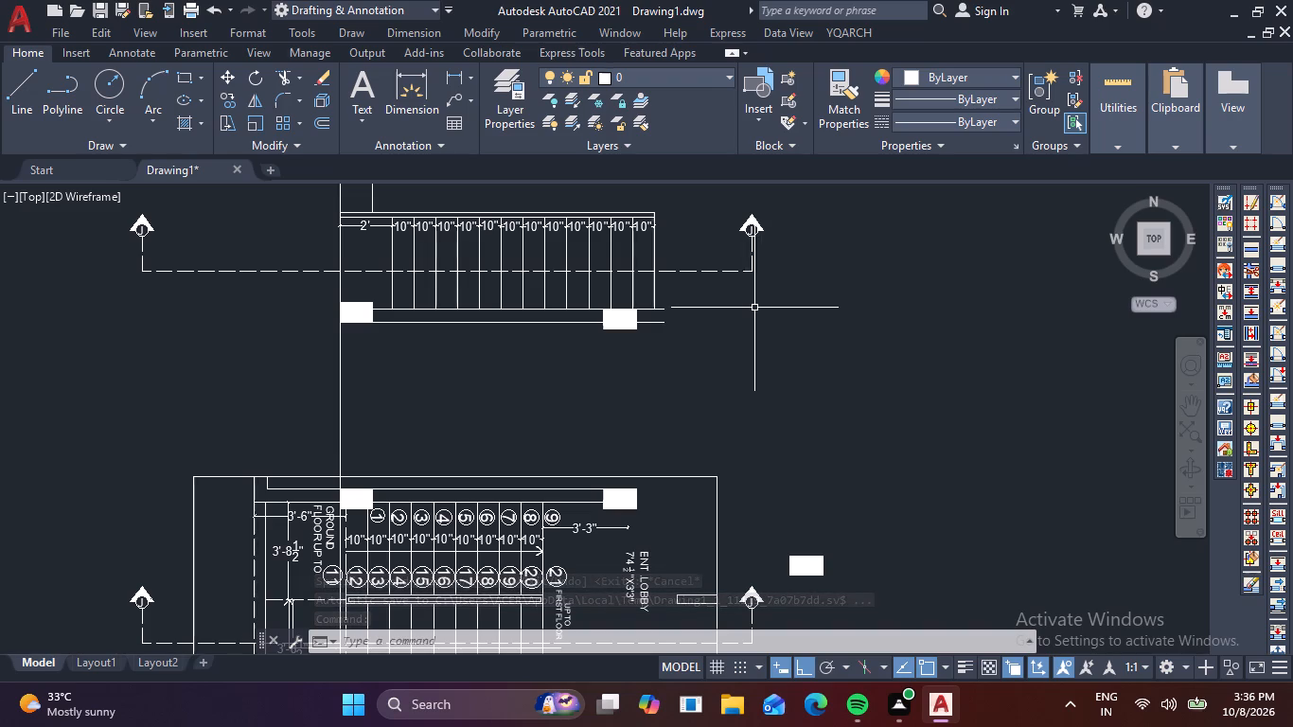
Draw two horizontal lines about 4'-2" long near the flight's mid-width, one across the five treads at each end.
key(l)
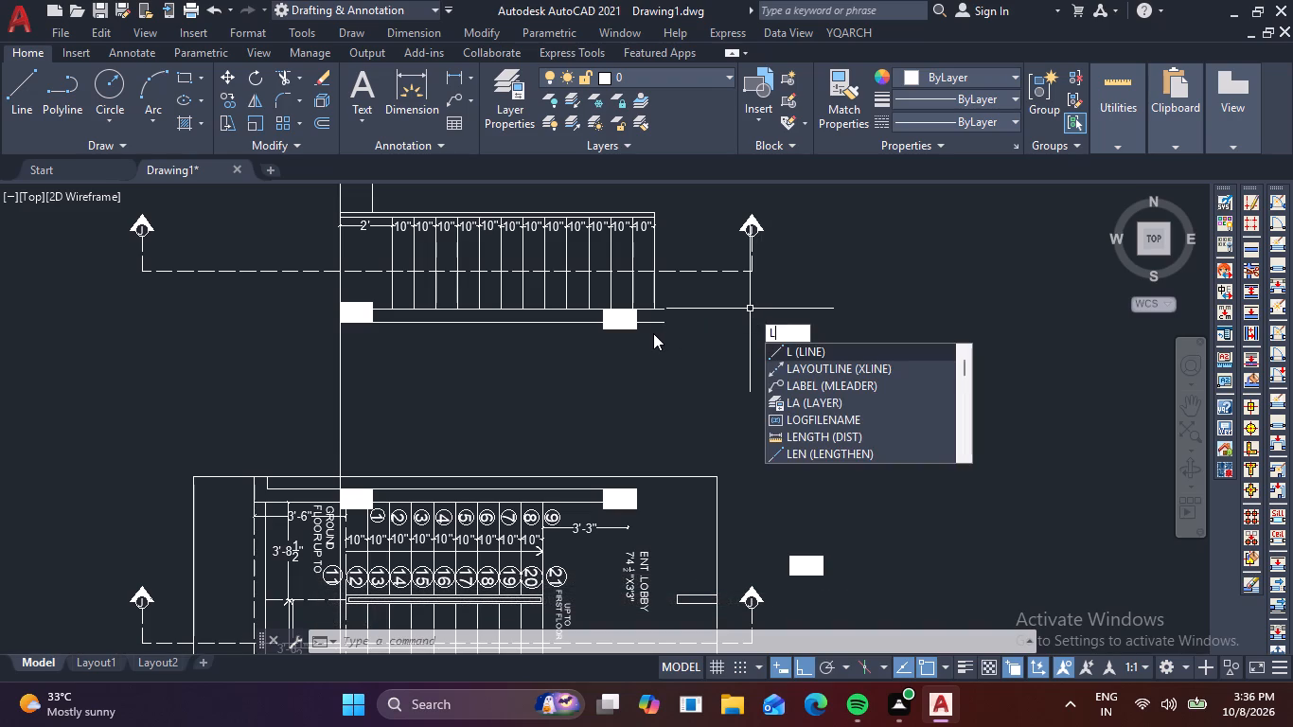
key(space)
scroll(647, 277, up, 1)
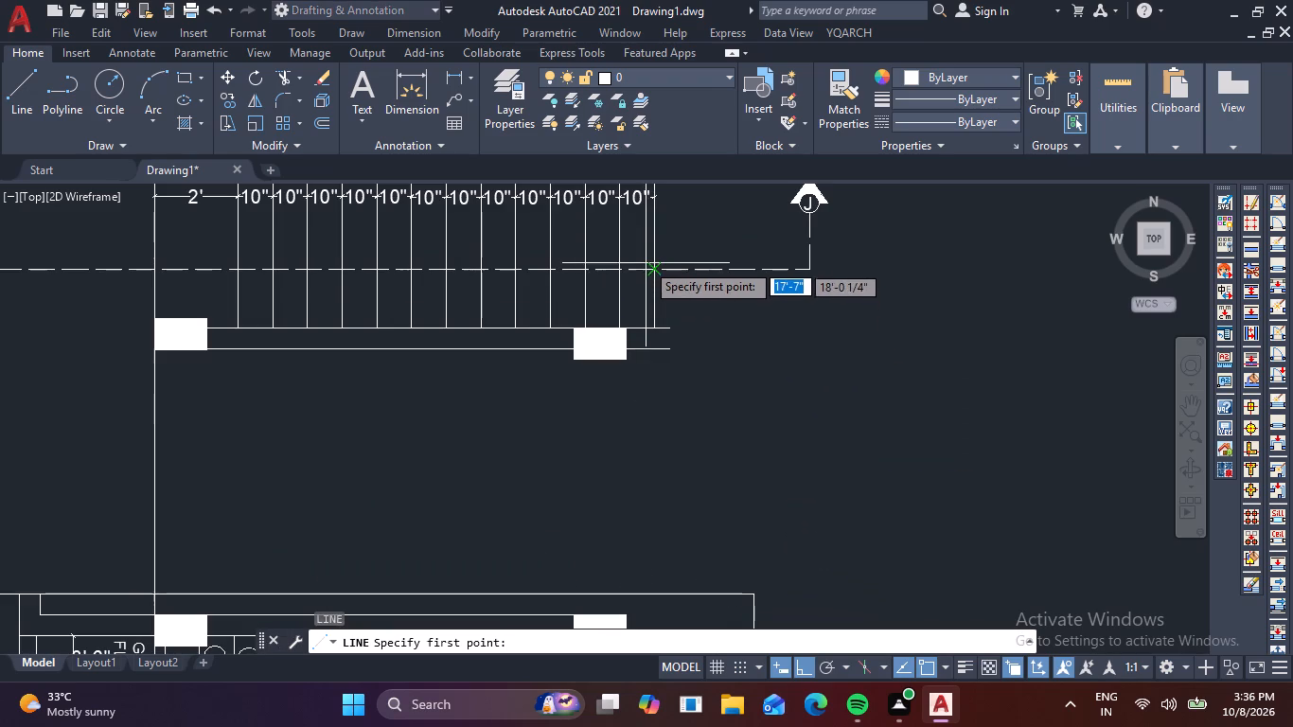
click(660, 257)
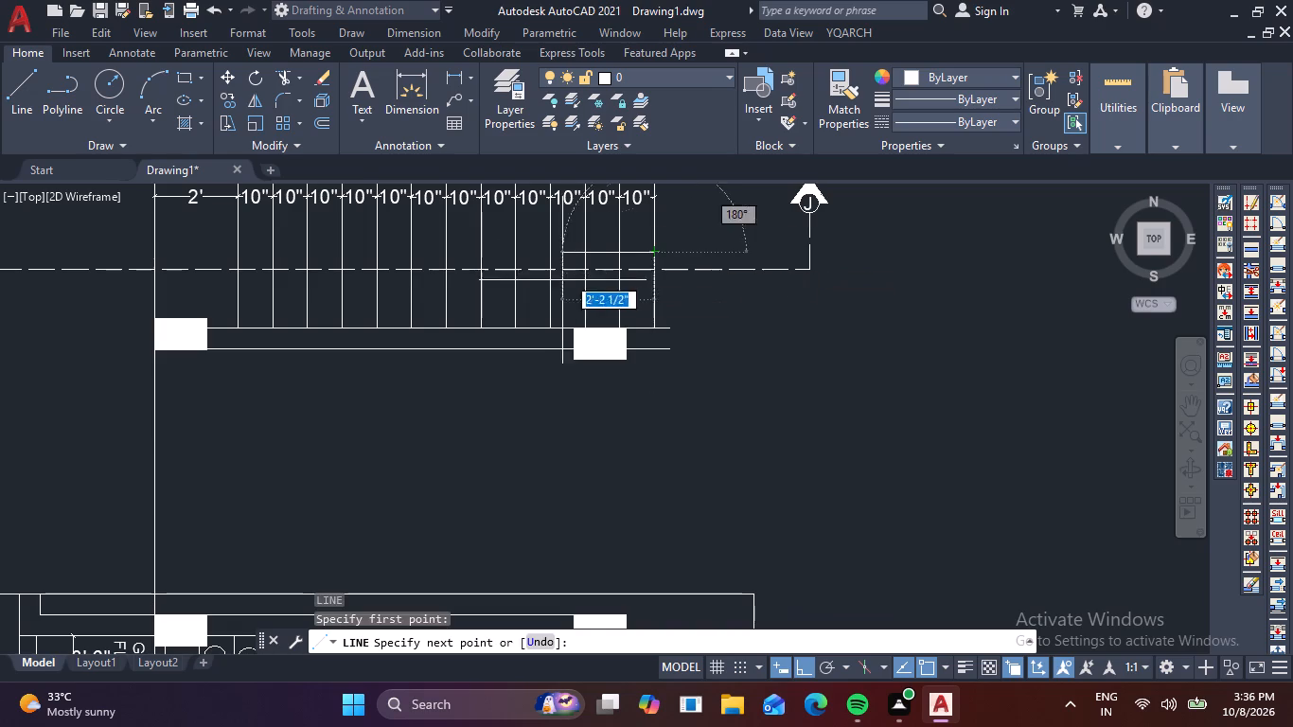
click(486, 249)
key(space)
key(space)
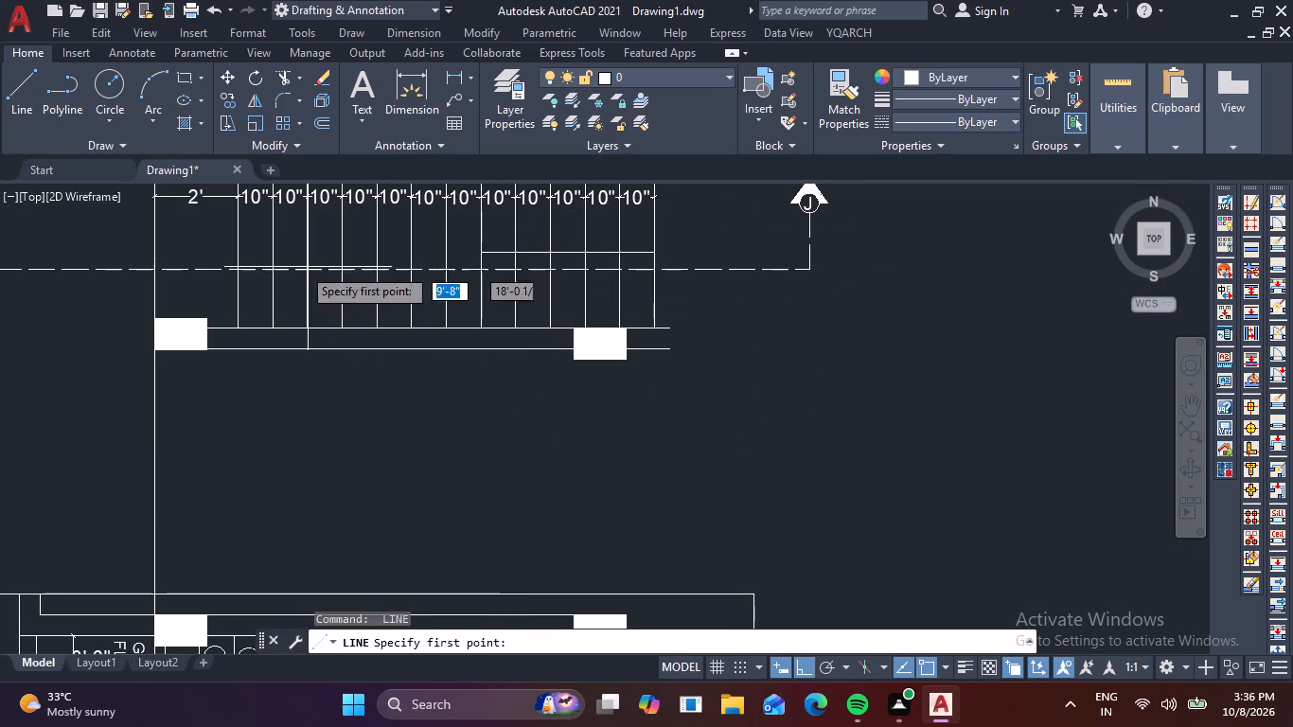
click(240, 249)
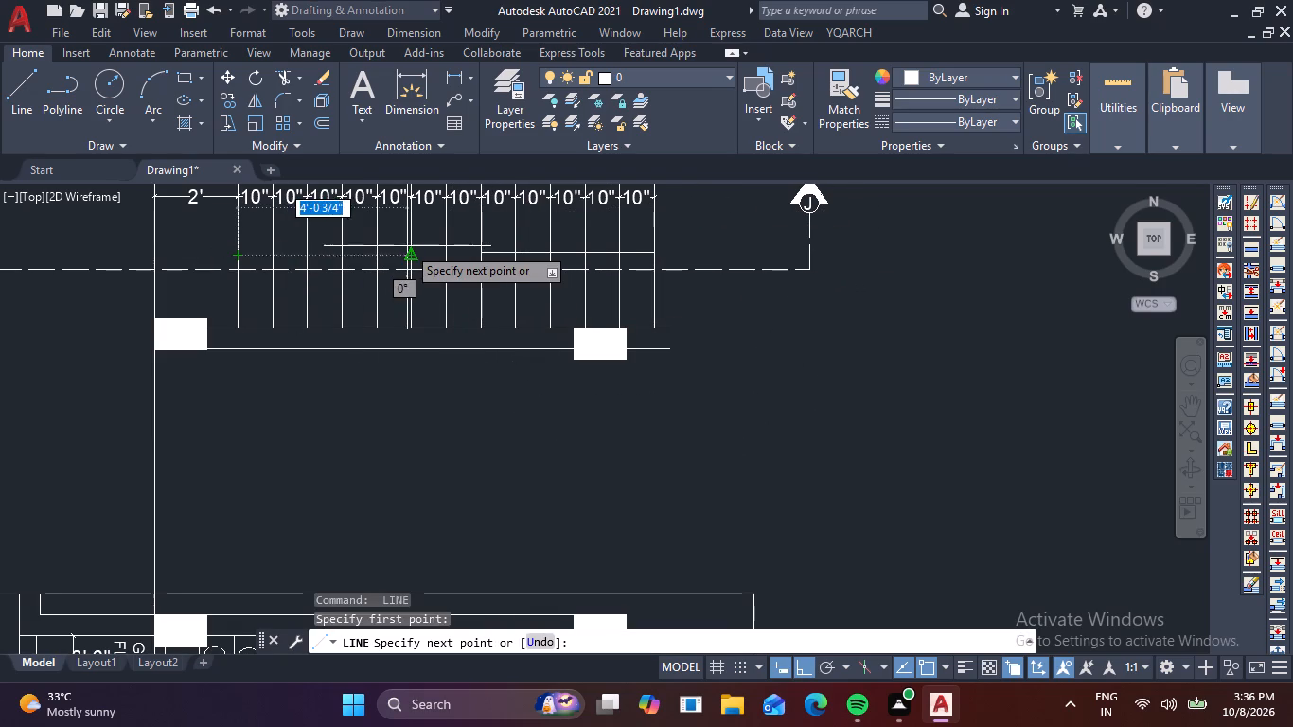
click(408, 253)
key(space)
Copy the arrowhead of the reference plan's direction line about 8'-4" to the right, into the empty space outside that plan.
scroll(494, 295, down, 2)
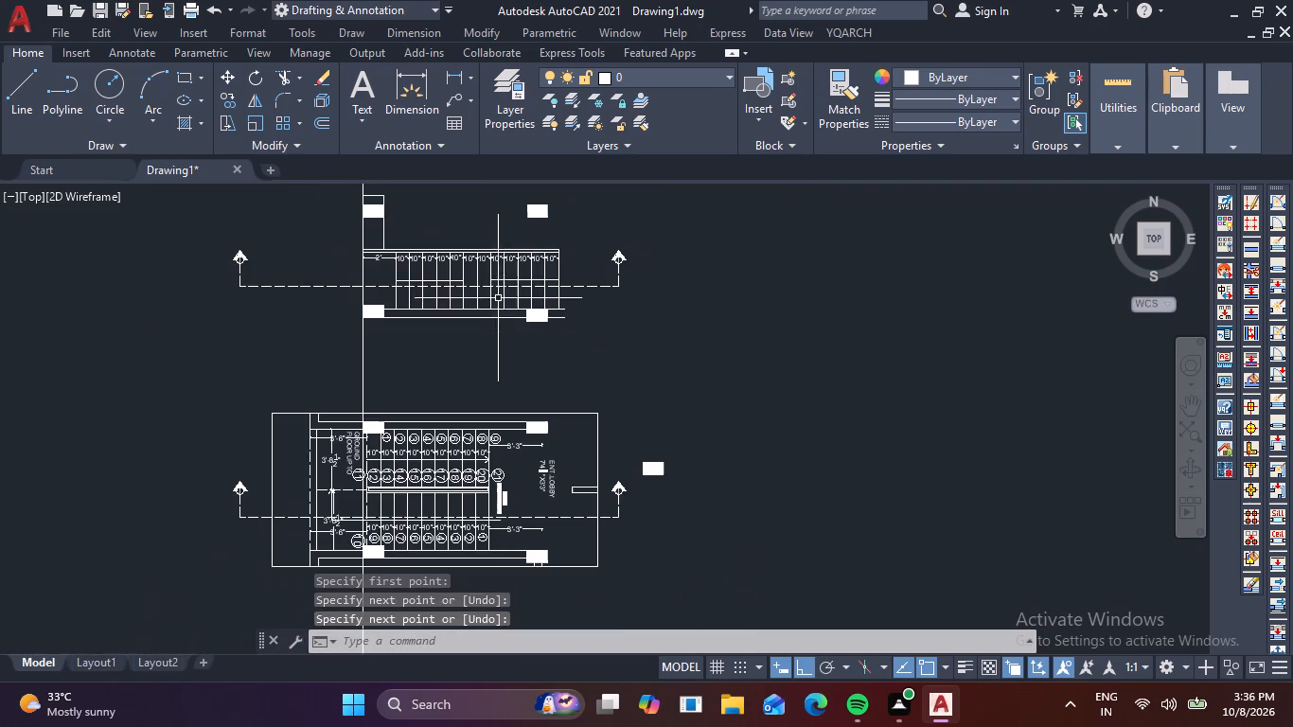
scroll(469, 458, up, 4)
click(544, 464)
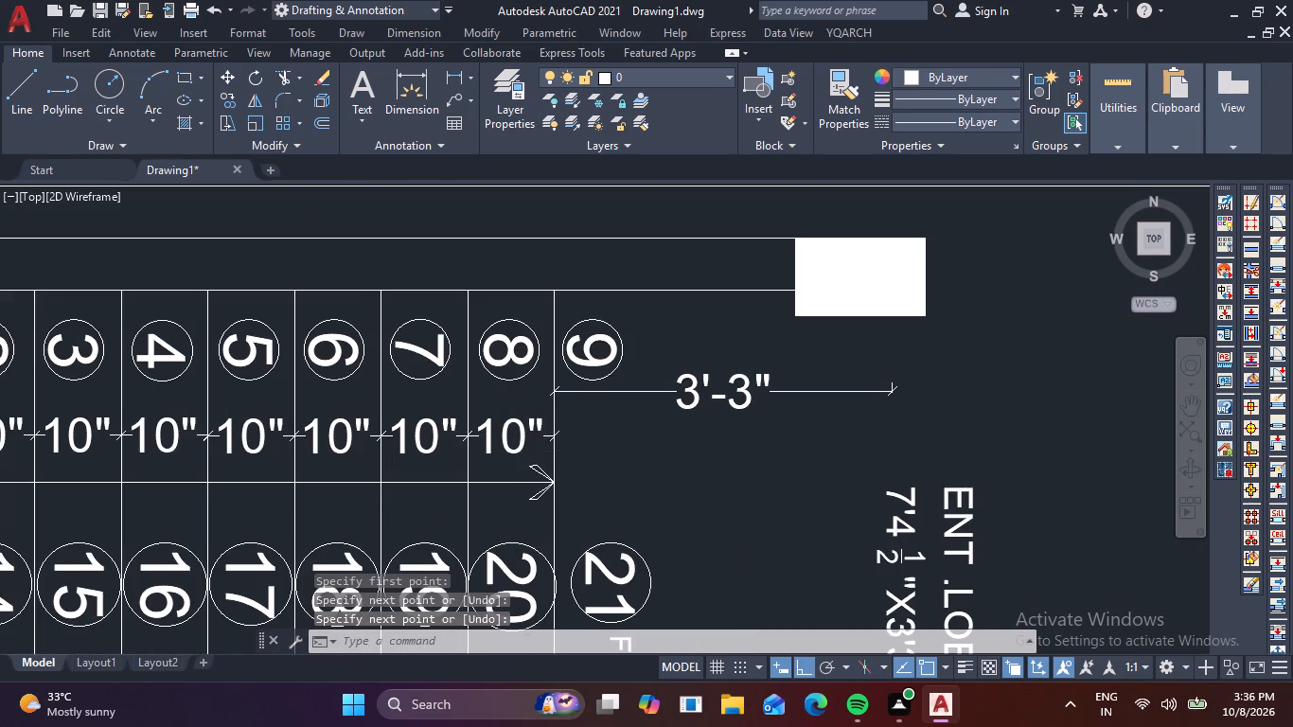
click(540, 475)
click(540, 507)
click(533, 496)
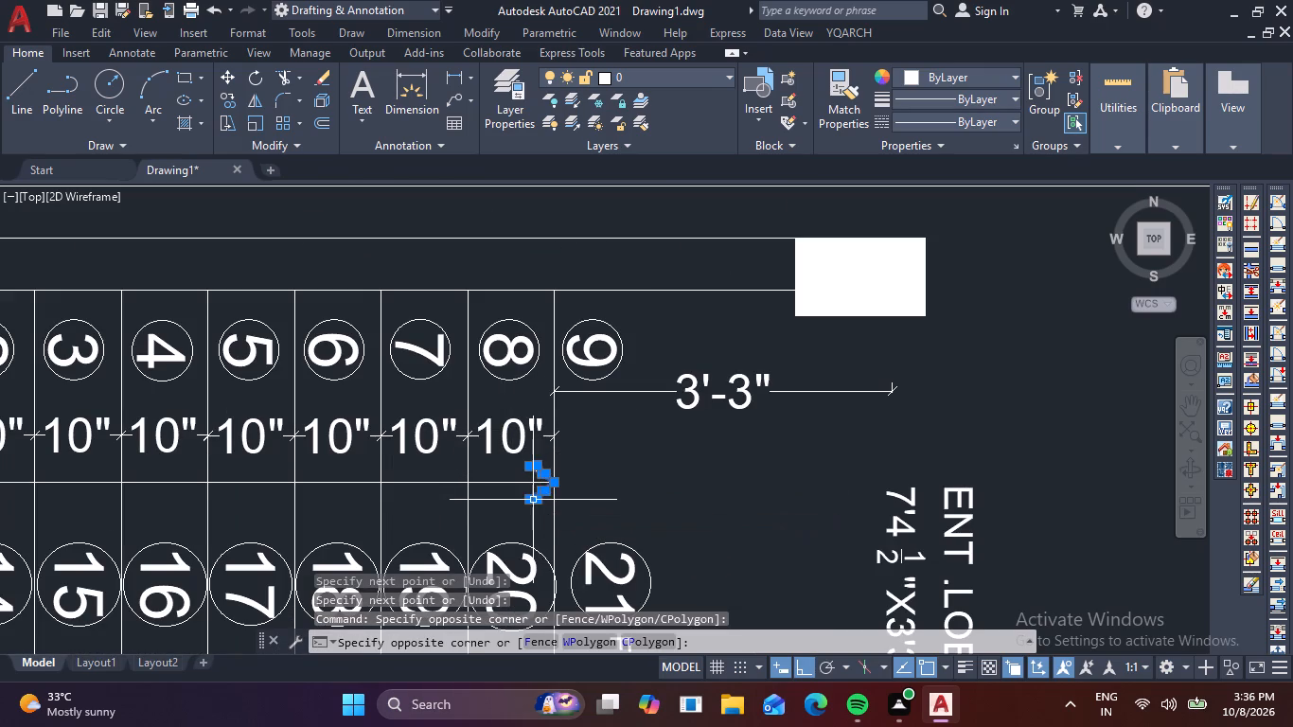
key(c)
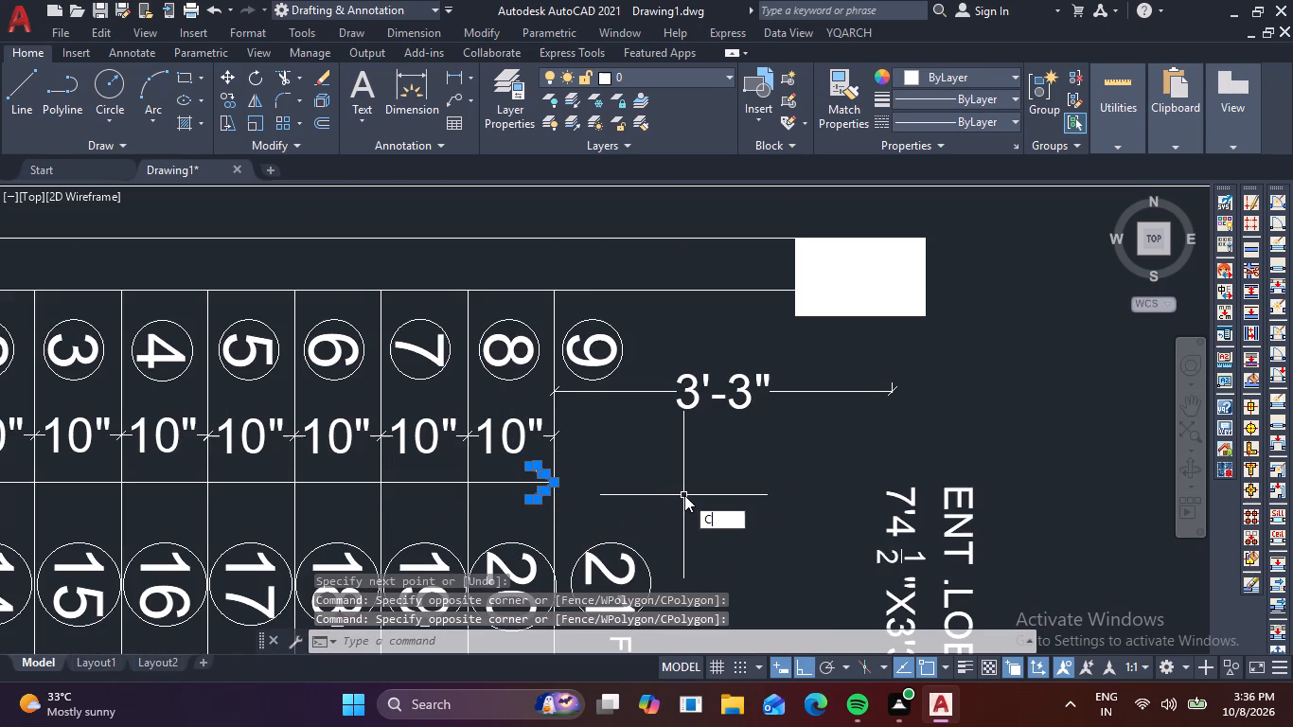
key(o)
key(space)
click(550, 477)
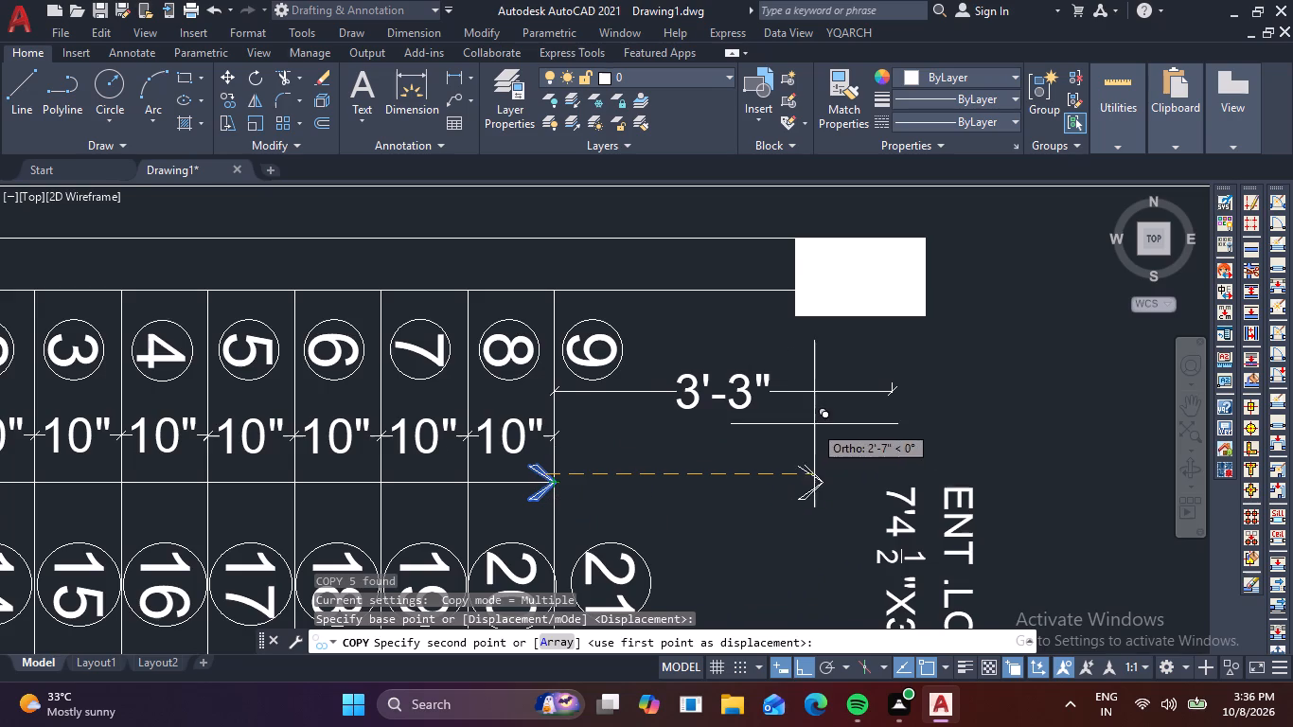
scroll(814, 424, down, 2)
click(1049, 391)
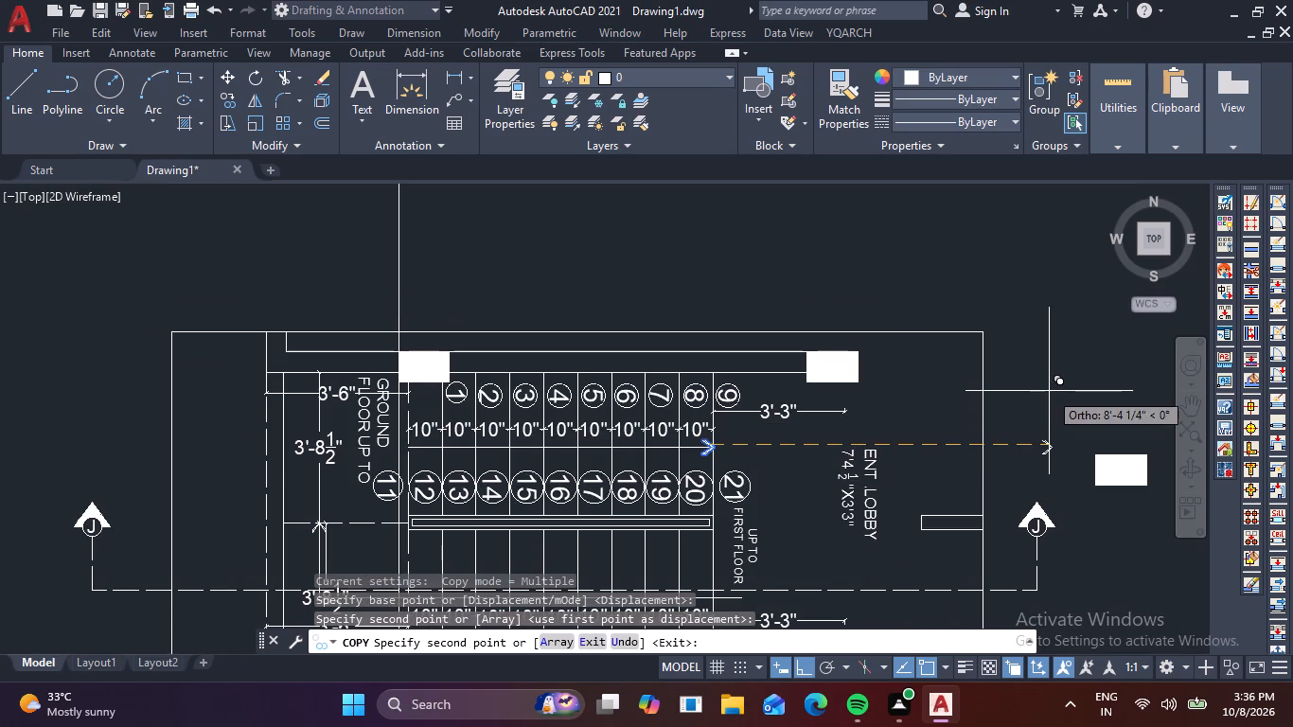
key(Escape)
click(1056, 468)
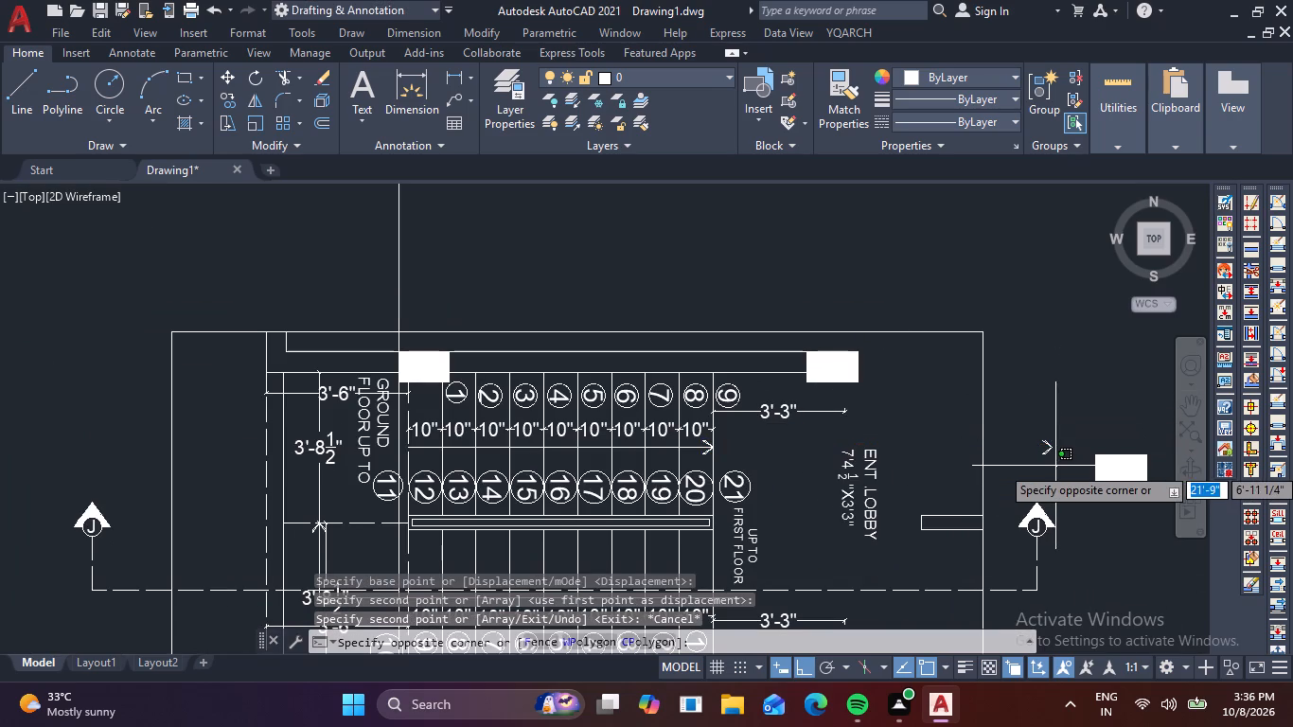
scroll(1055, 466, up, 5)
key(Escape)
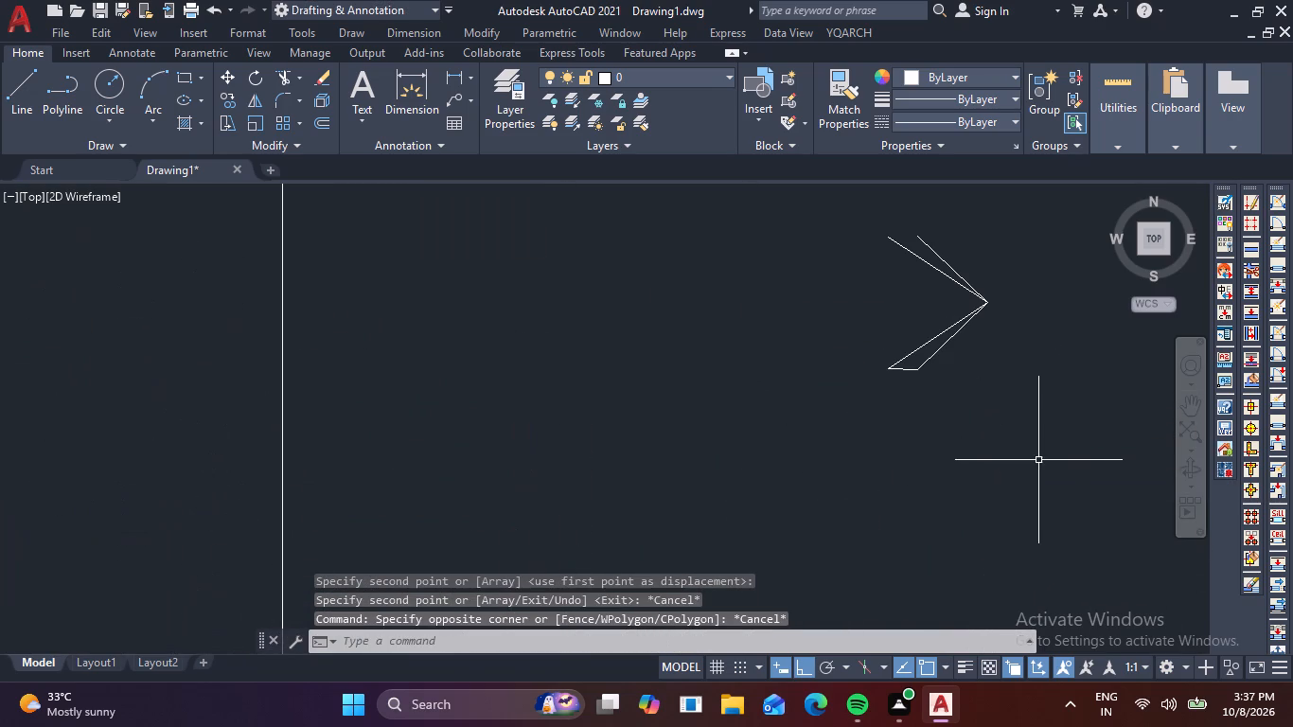
Draw a short line closing the open end of the copied arrowhead's upper barb.
key(l)
key(space)
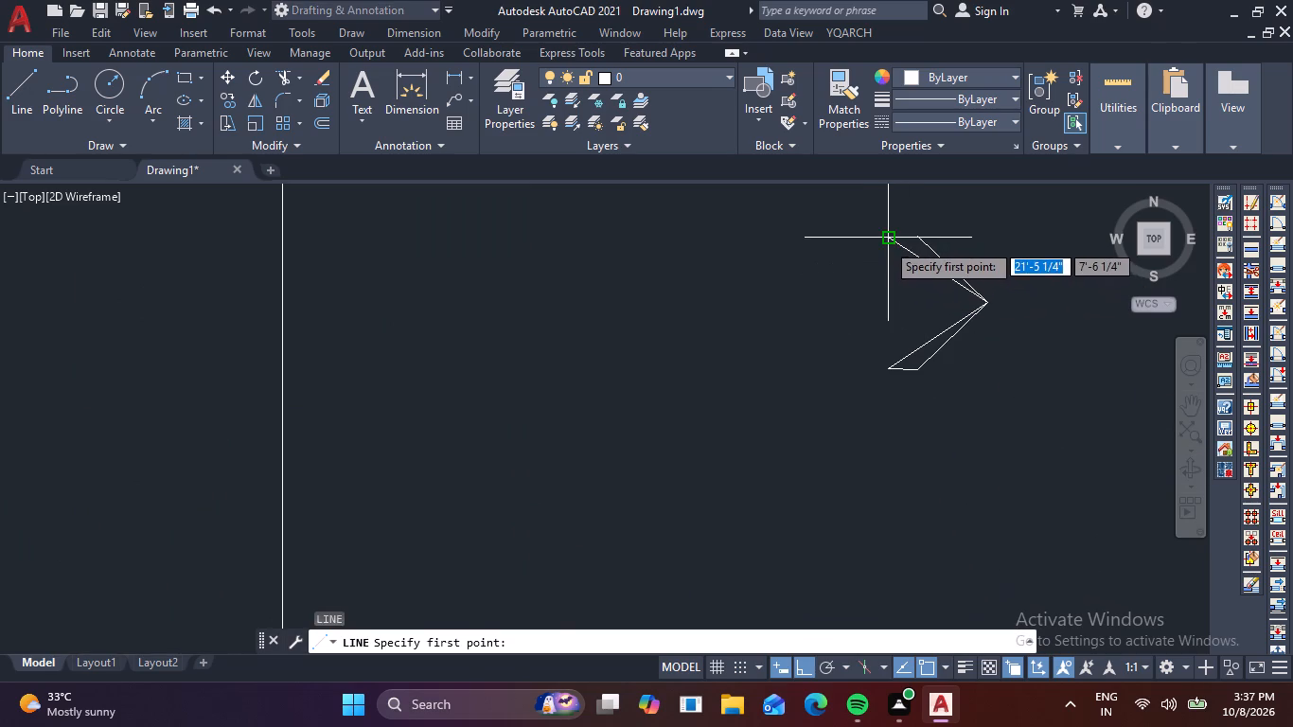
click(886, 241)
click(922, 239)
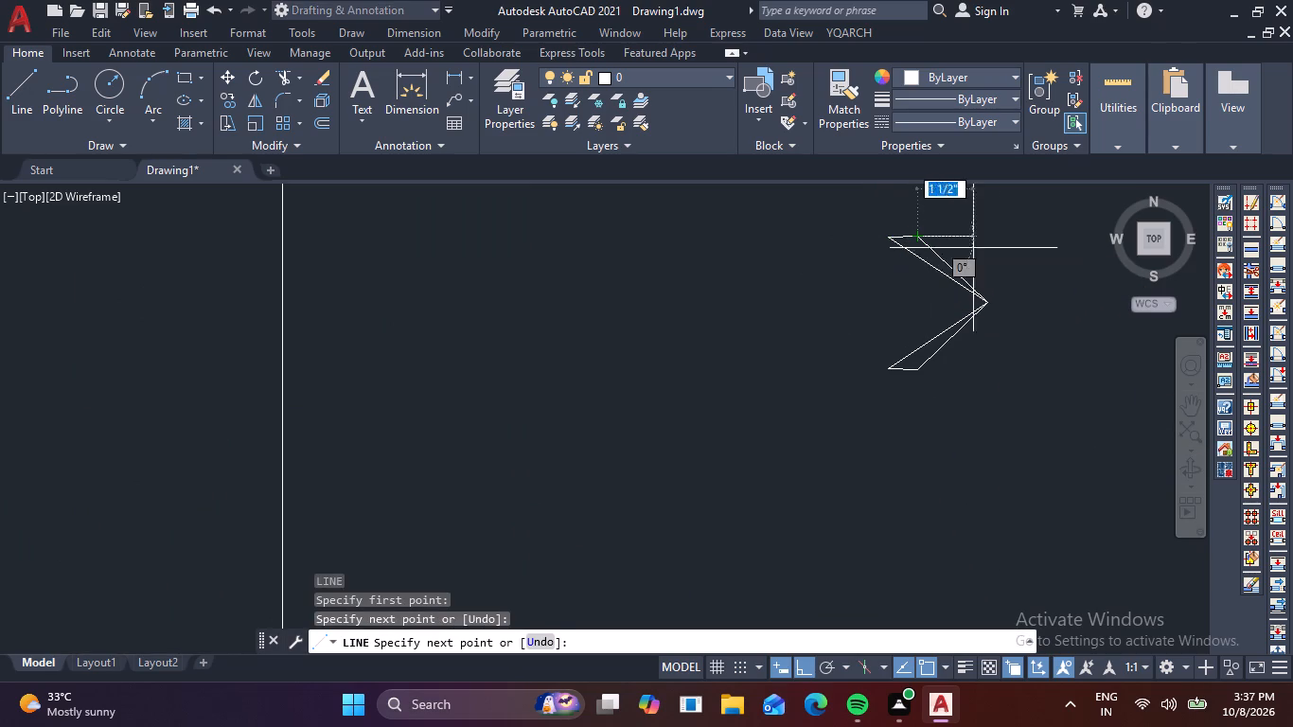
key(Escape)
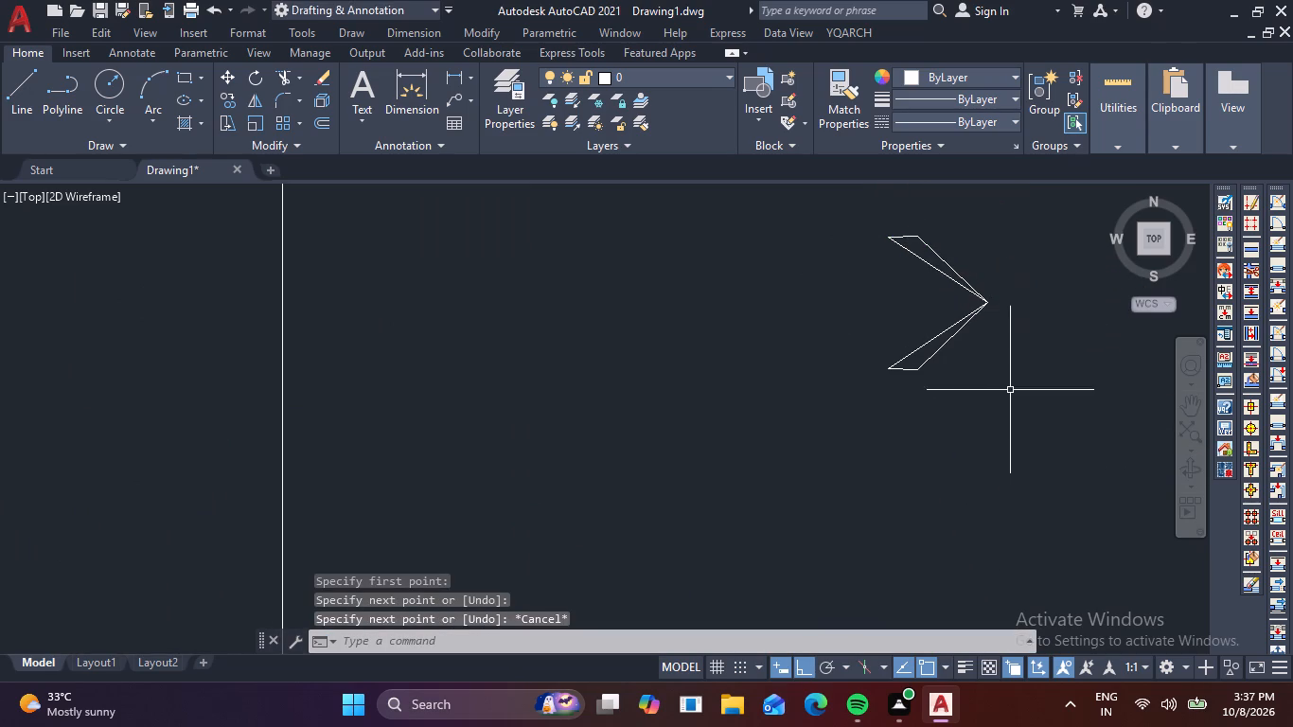
Mirror the completed arrowhead about a vertical axis just to its right, keeping the source objects.
drag(1011, 438, 993, 408)
click(851, 219)
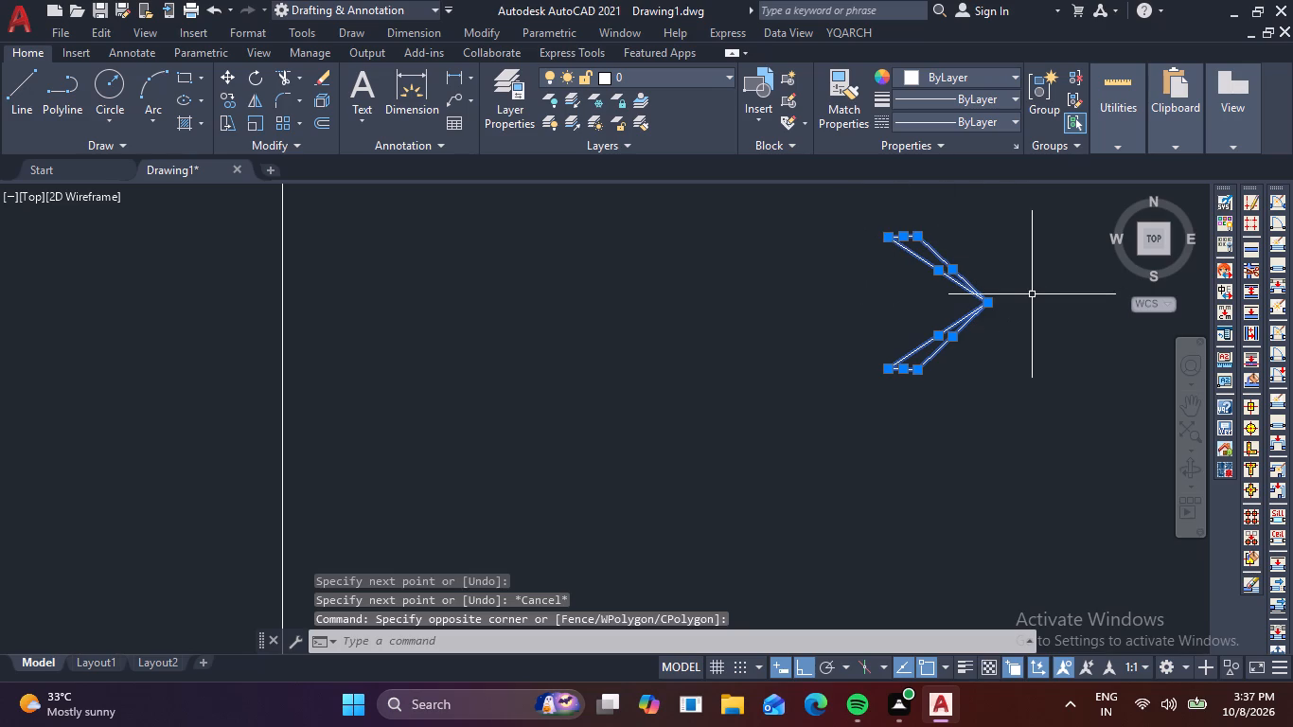
text(MI)
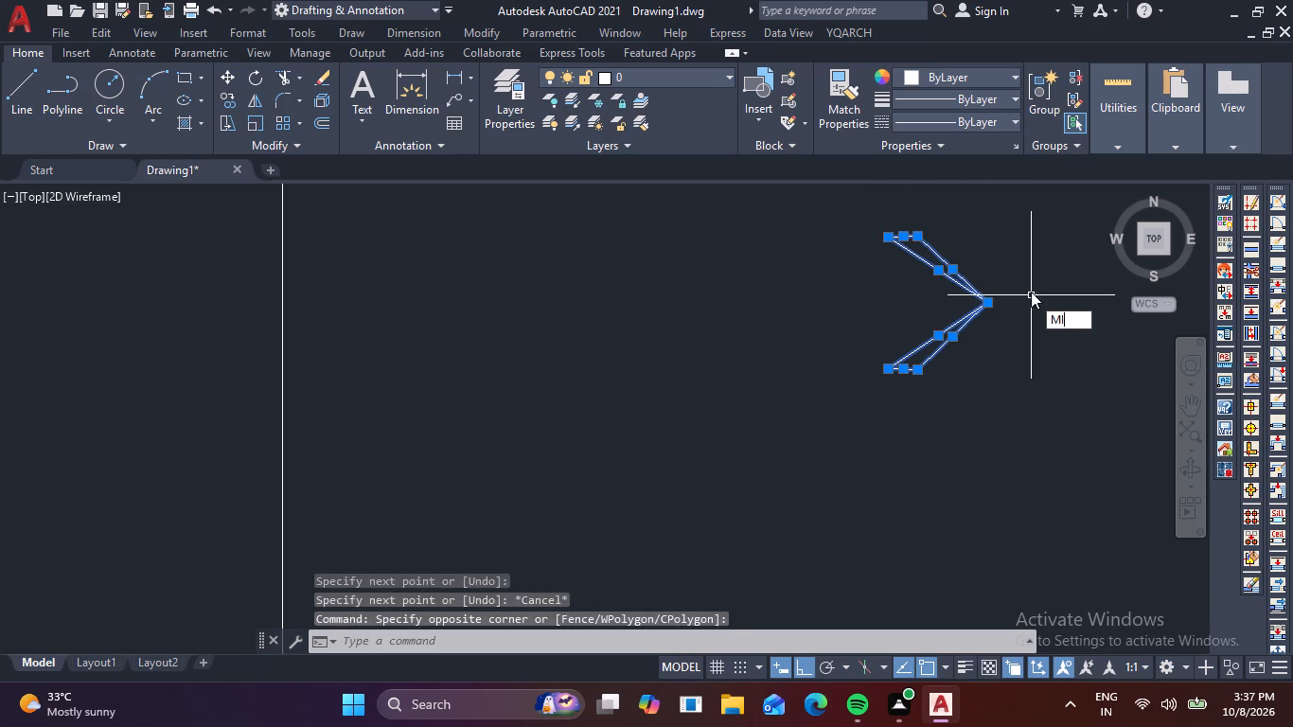
key(space)
click(1027, 213)
click(1052, 395)
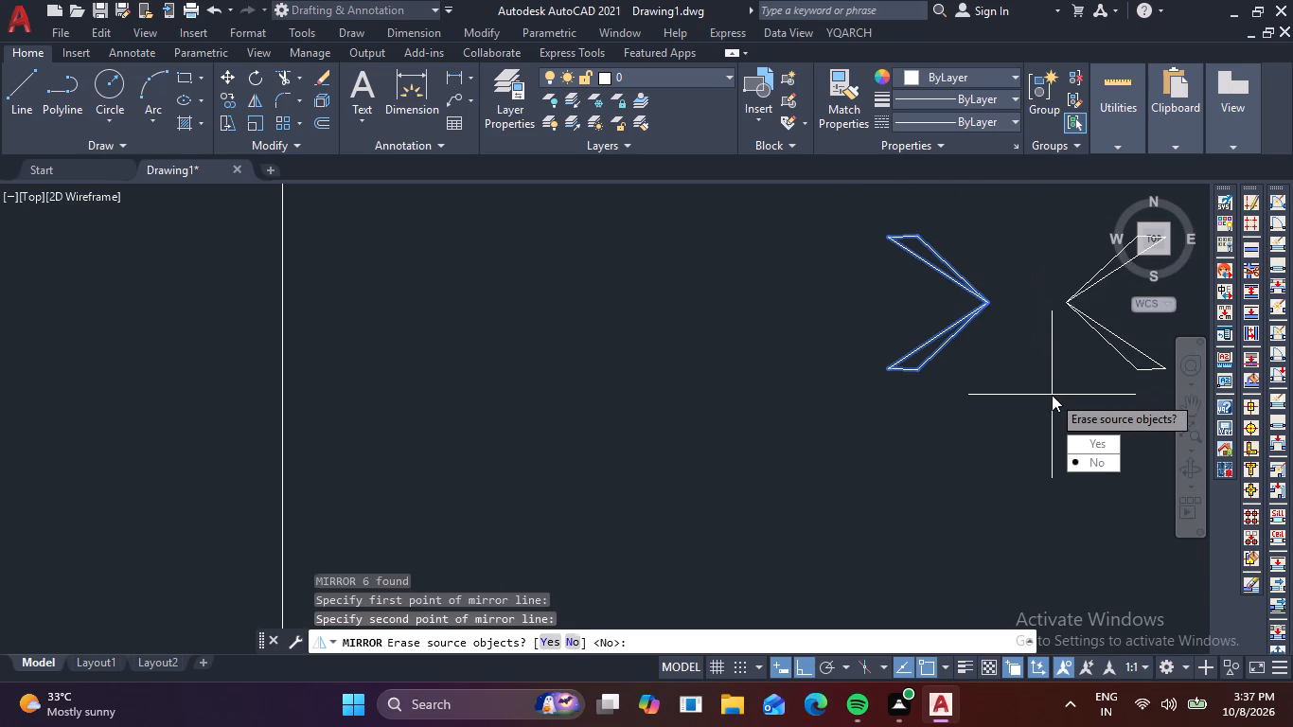
key(space)
Move the right-pointing arrowhead by its tip onto the inner end of the new plan's left direction line.
drag(1033, 412, 1024, 392)
click(841, 238)
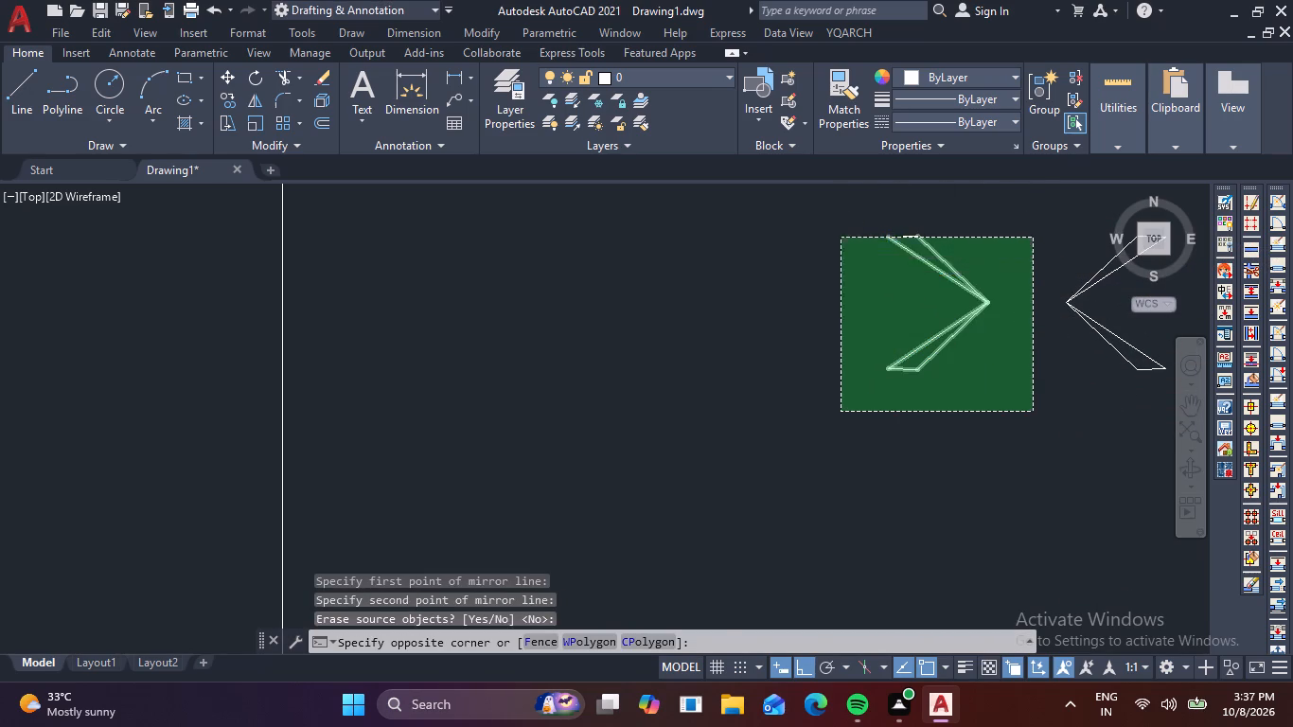
click(928, 248)
click(886, 218)
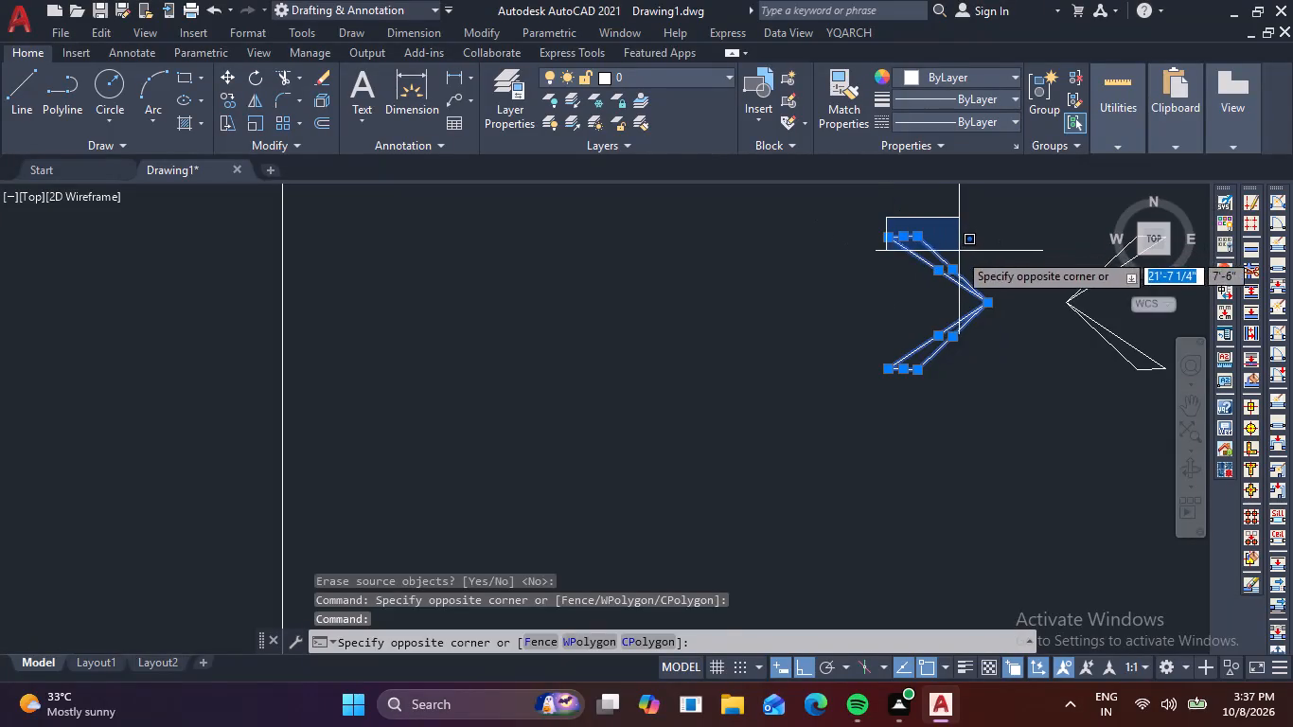
click(956, 271)
click(951, 257)
click(845, 225)
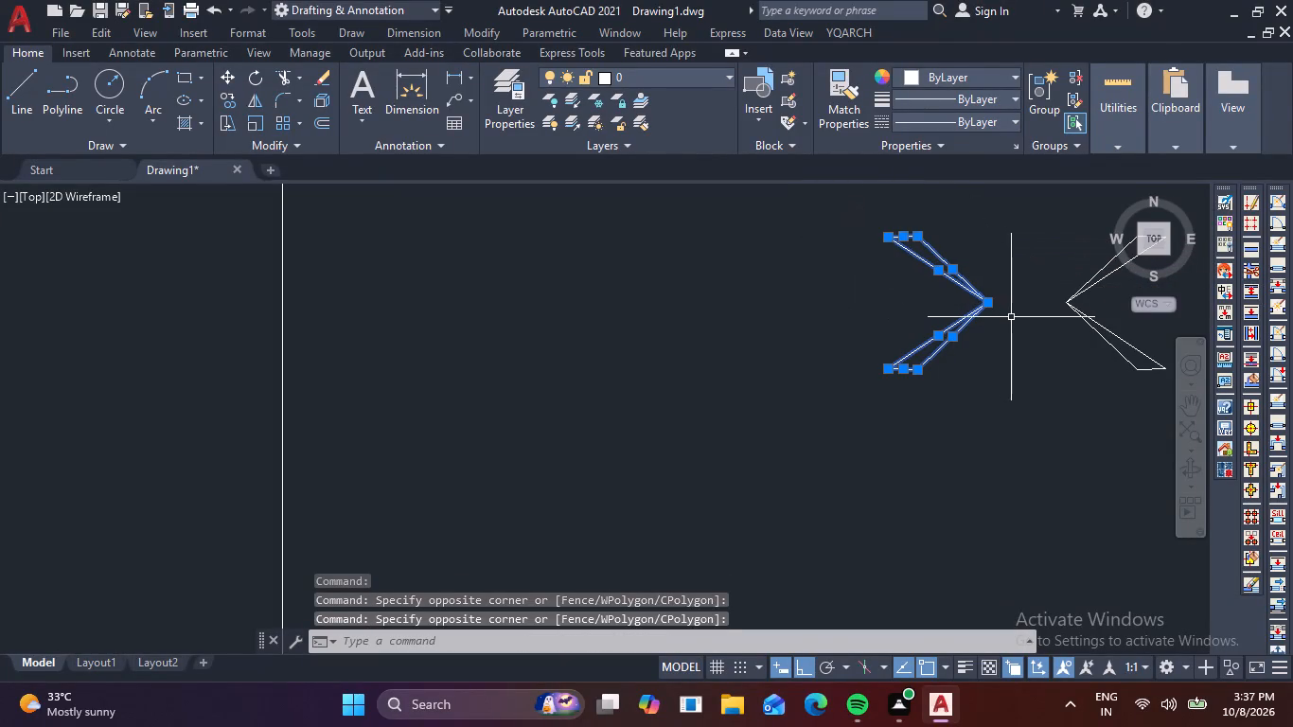
text(M)
key(space)
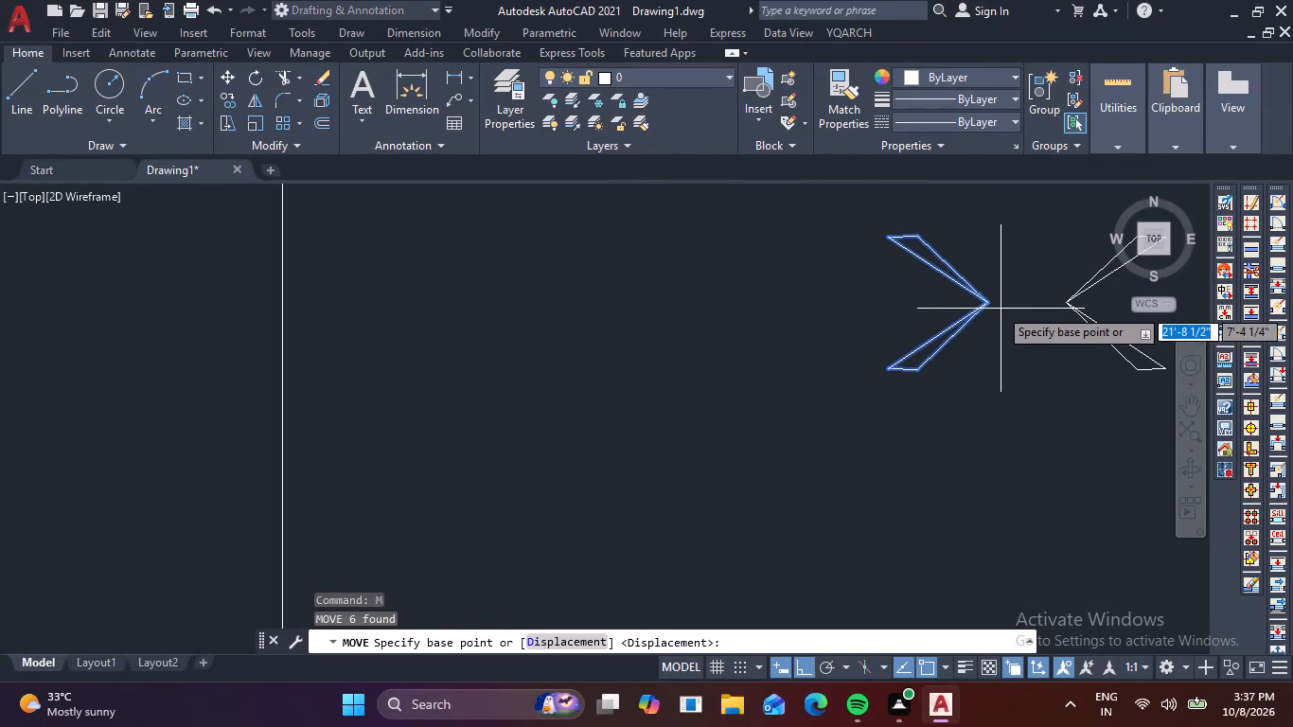
click(990, 304)
key(F8)
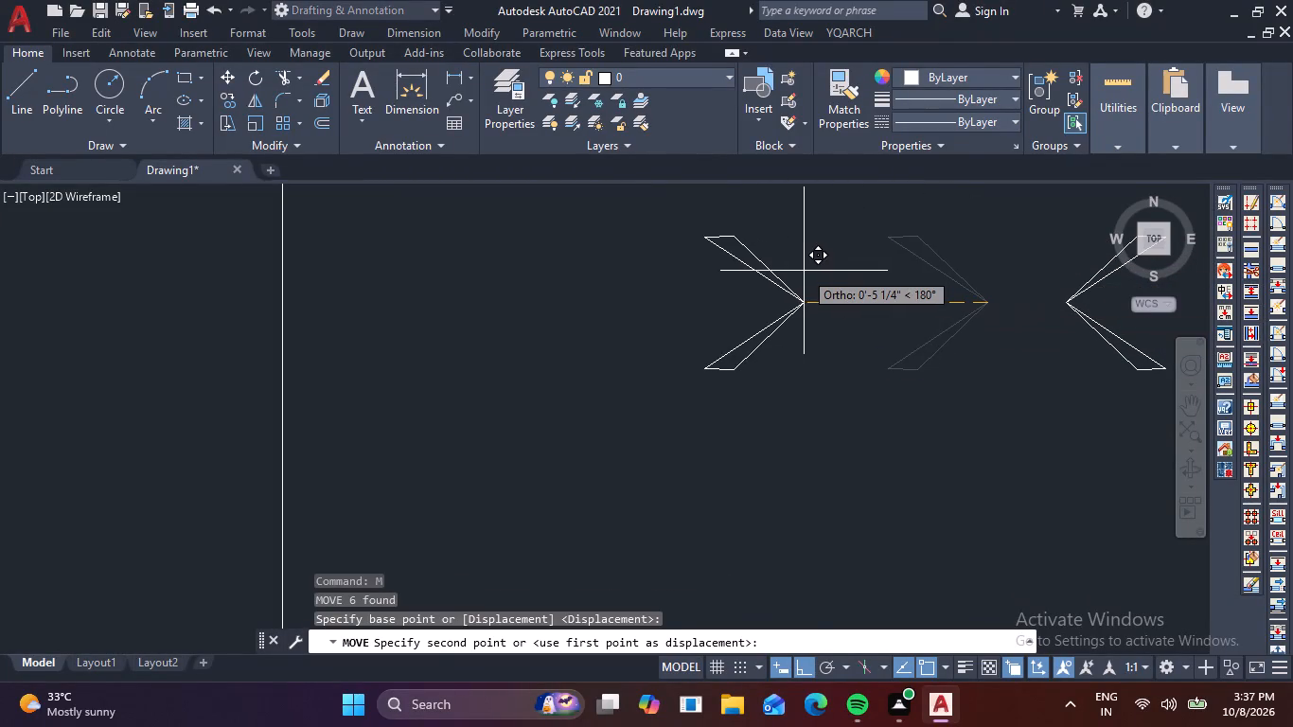
scroll(804, 271, down, 3)
middle_drag(854, 357, 919, 589)
scroll(841, 397, down, 2)
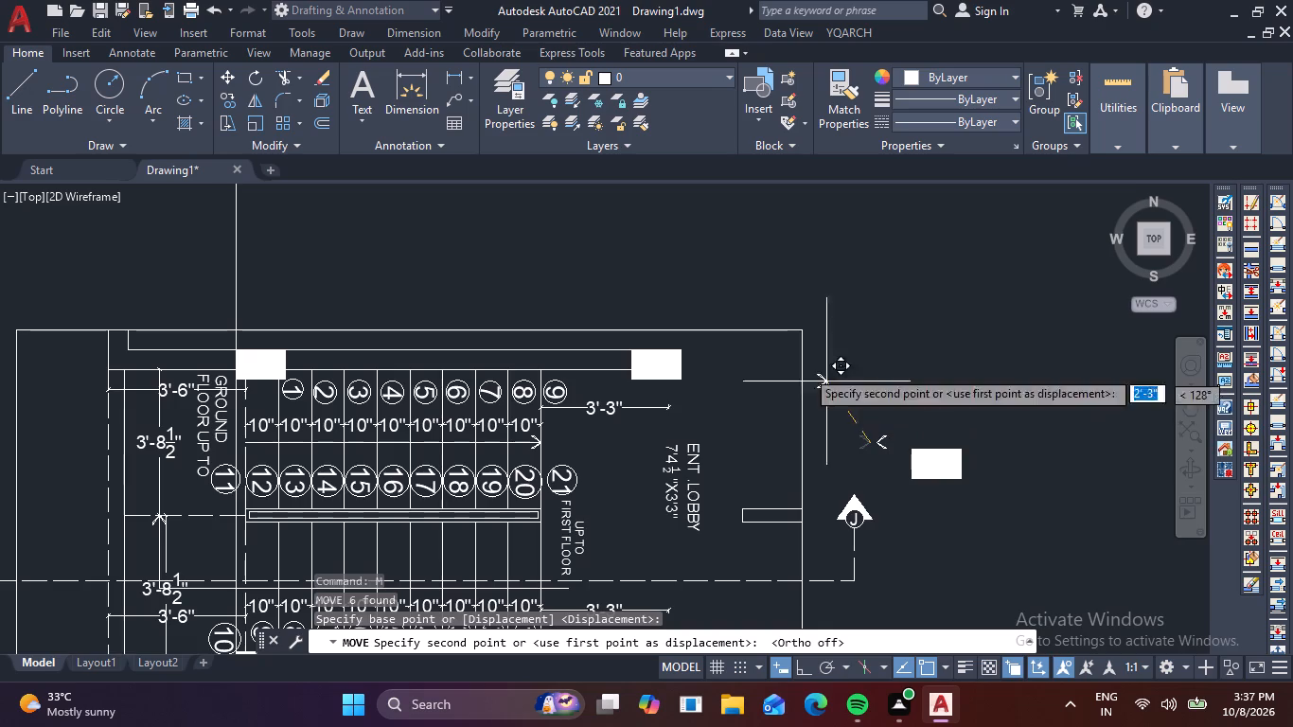
scroll(639, 283, down, 1)
middle_drag(639, 283, 1292, 199)
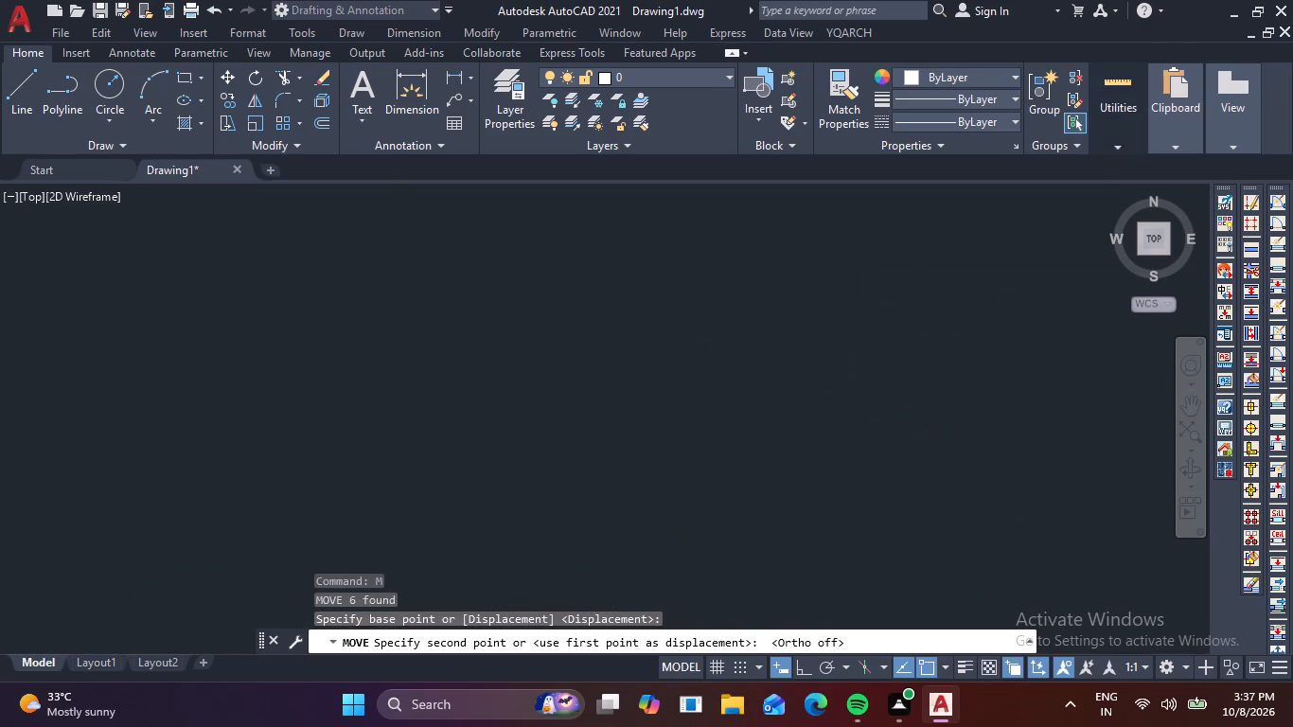
scroll(992, 298, down, 3)
middle_drag(987, 292, 591, 309)
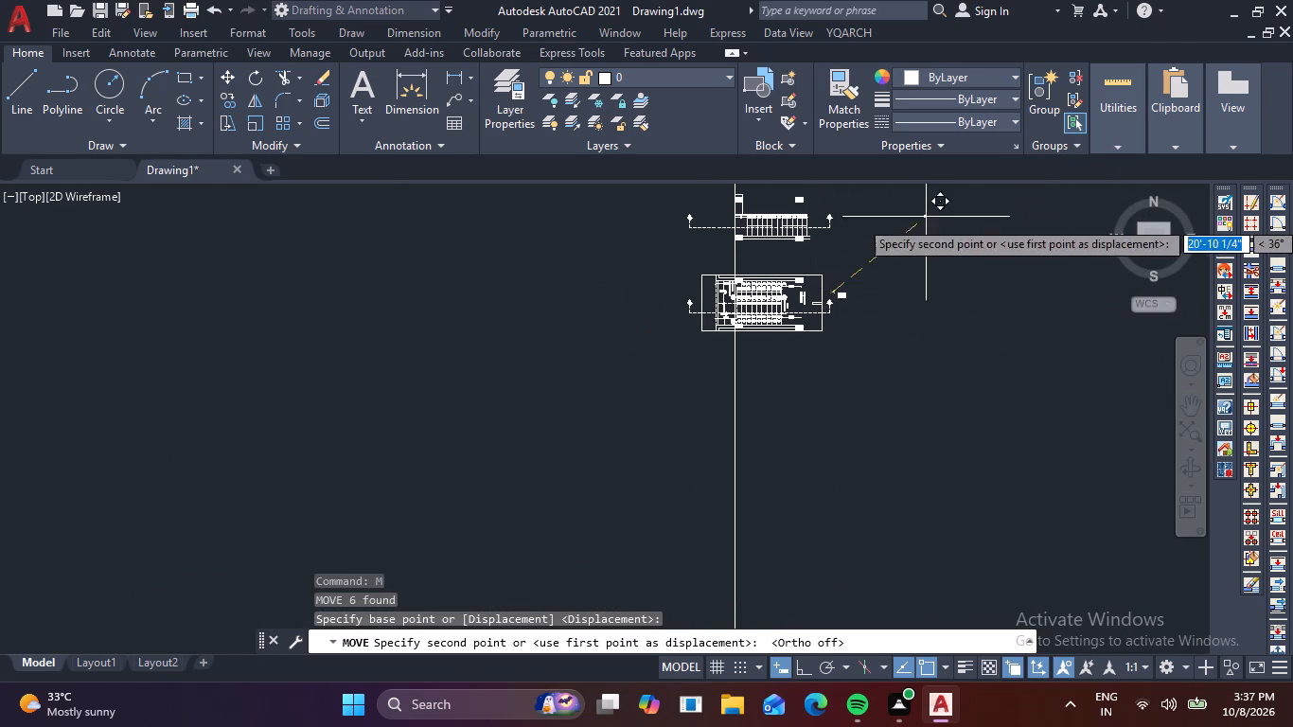
middle_drag(796, 244, 797, 310)
scroll(777, 278, up, 5)
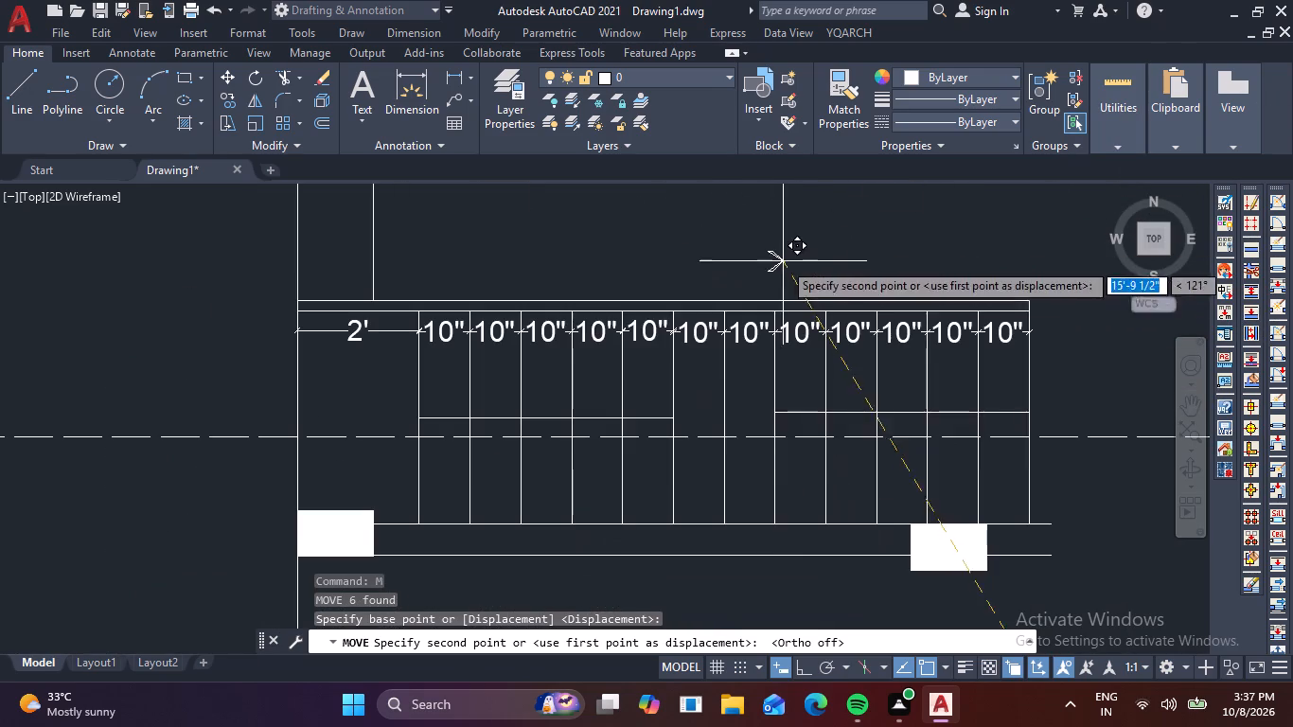
click(672, 416)
Move the mirrored, left-pointing arrowhead by its tip onto the inner end of the new plan's right direction line.
scroll(934, 460, down, 1)
middle_drag(937, 488, 813, 379)
scroll(904, 452, down, 1)
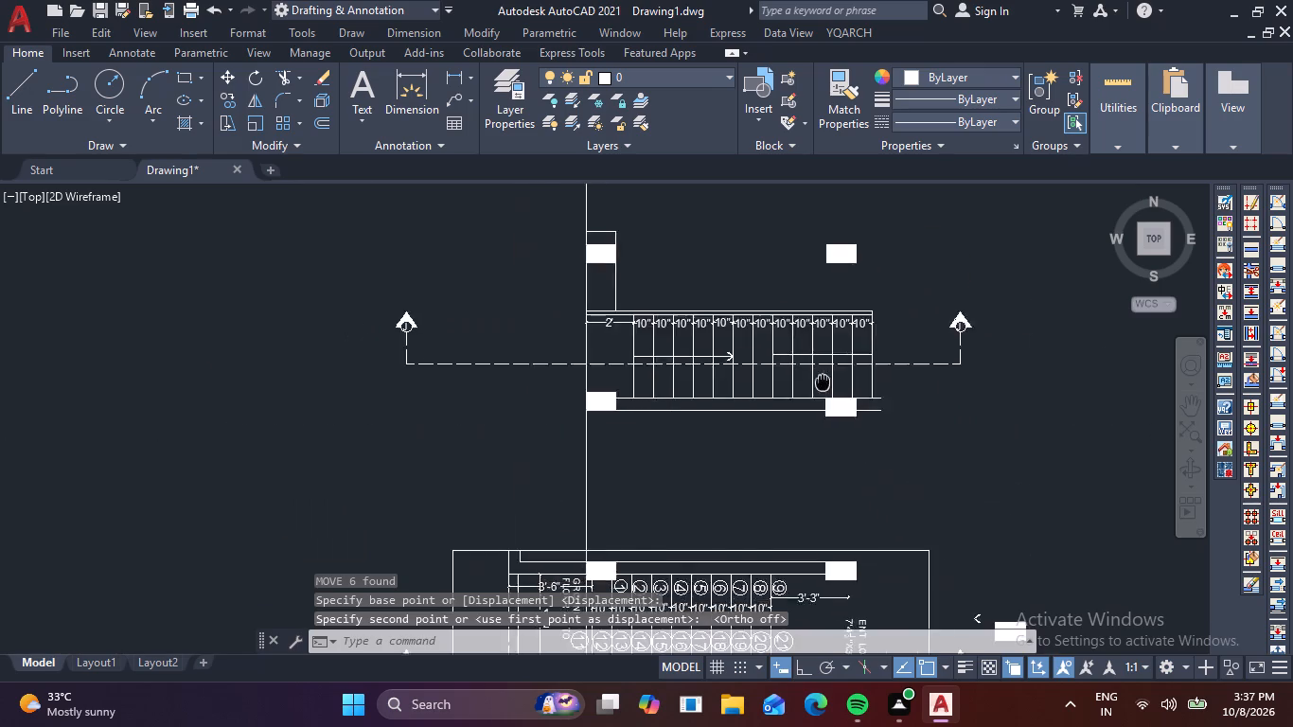
middle_drag(813, 379, 742, 338)
scroll(896, 582, up, 2)
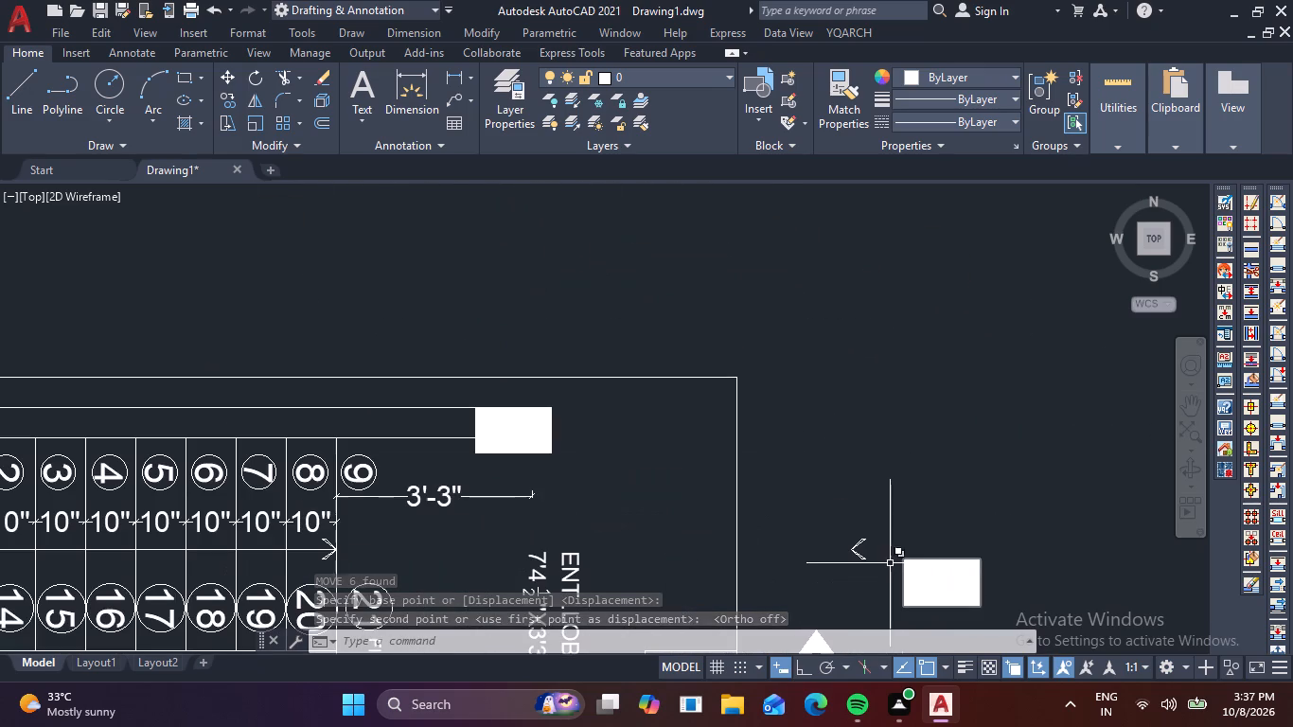
drag(883, 573, 849, 543)
click(828, 508)
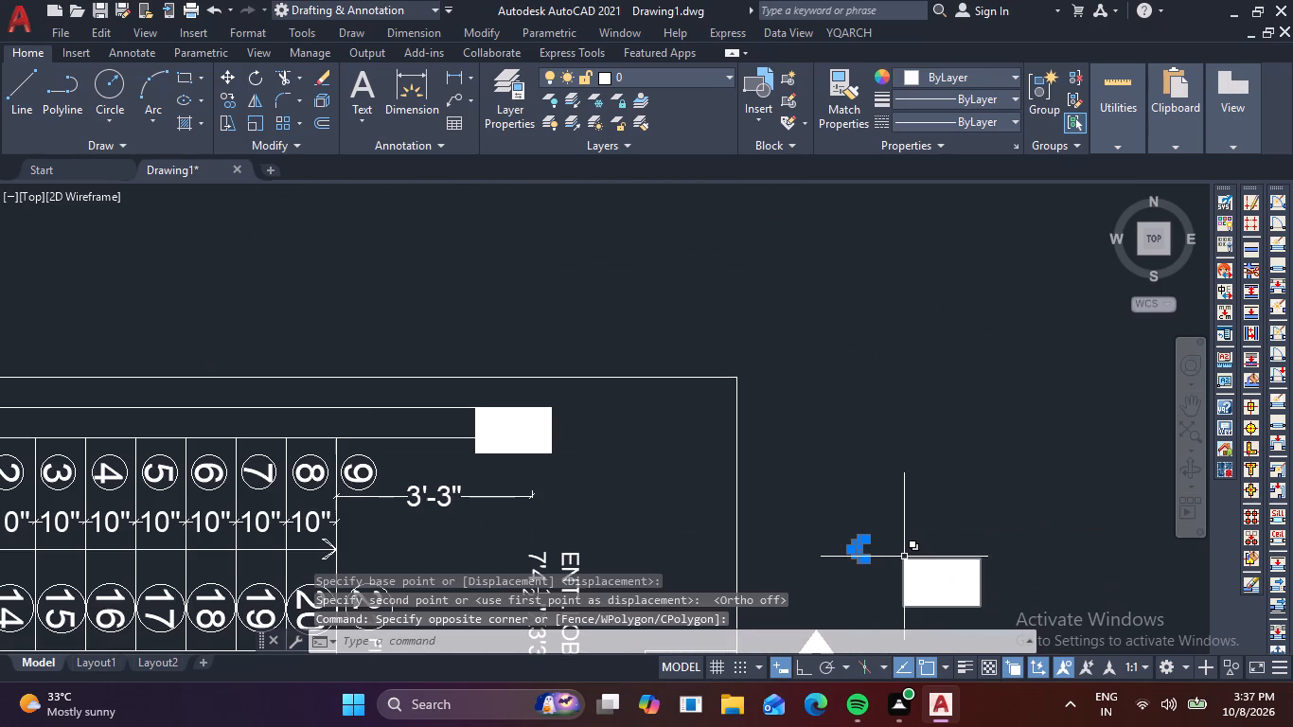
key(m)
key(space)
scroll(835, 542, up, 2)
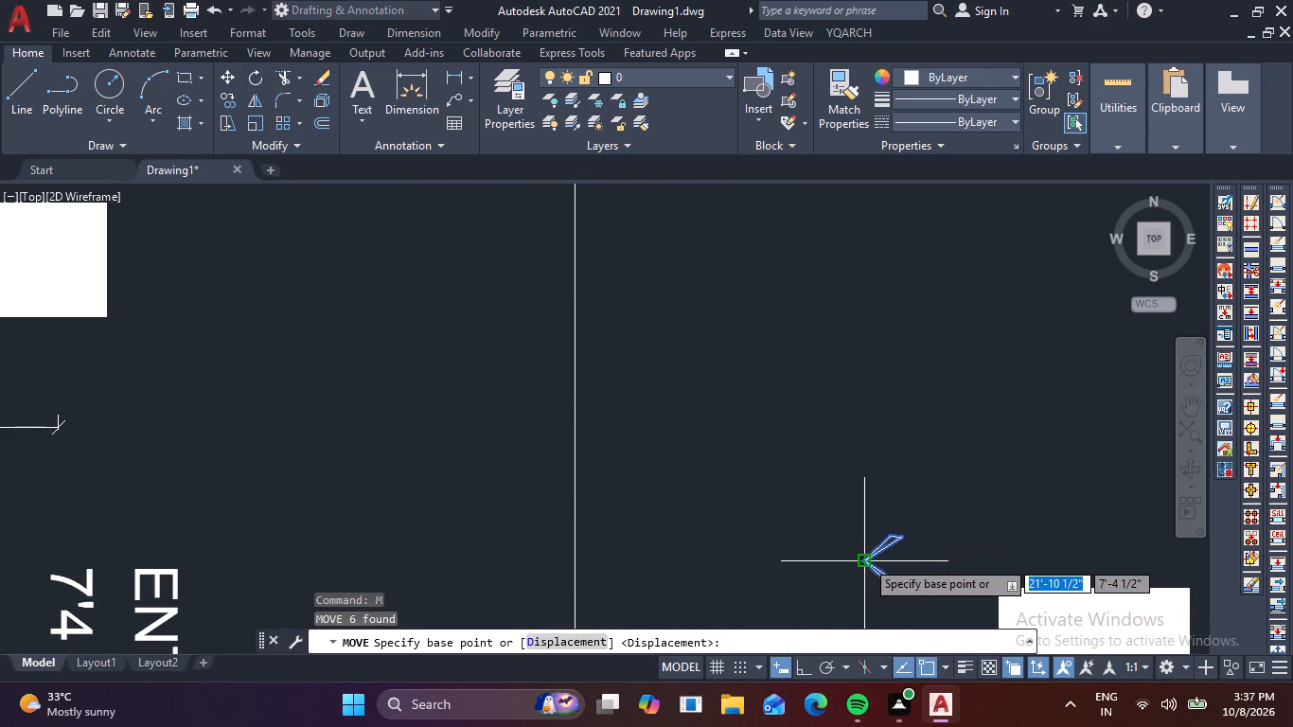
click(865, 559)
scroll(837, 408, down, 4)
middle_drag(659, 337, 684, 417)
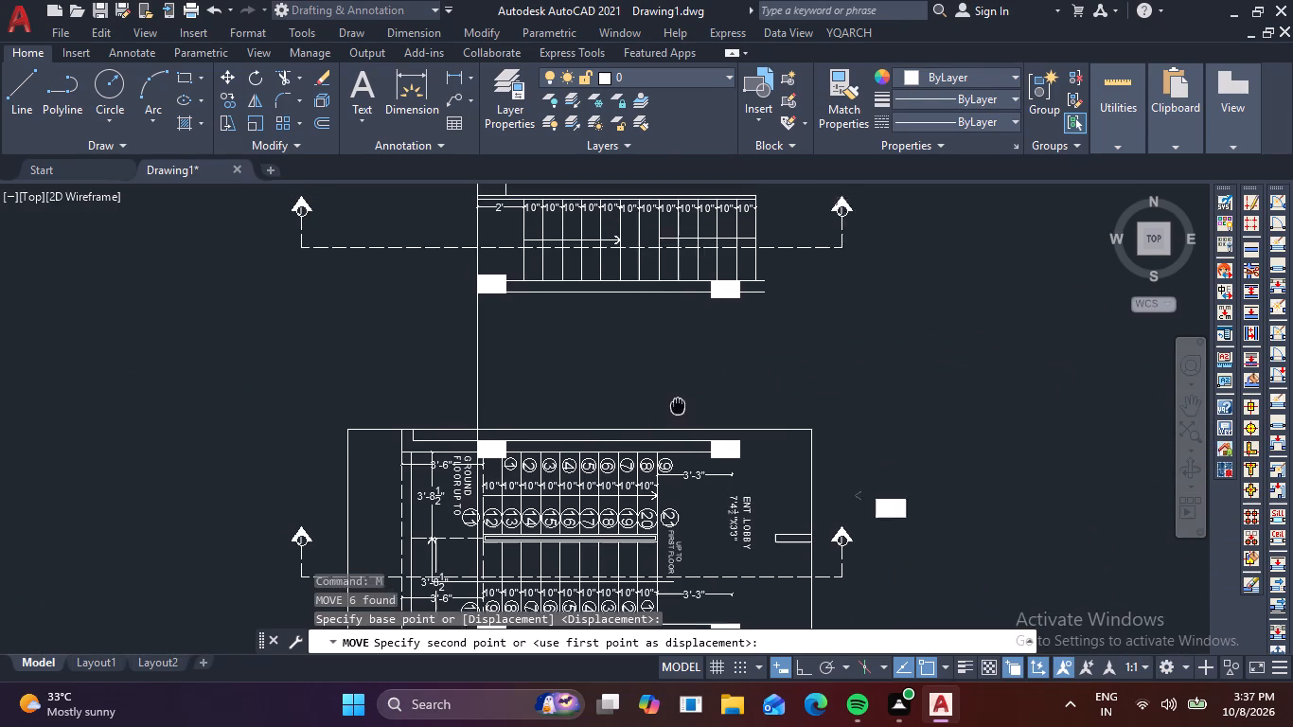
middle_drag(684, 417, 699, 437)
scroll(686, 269, up, 3)
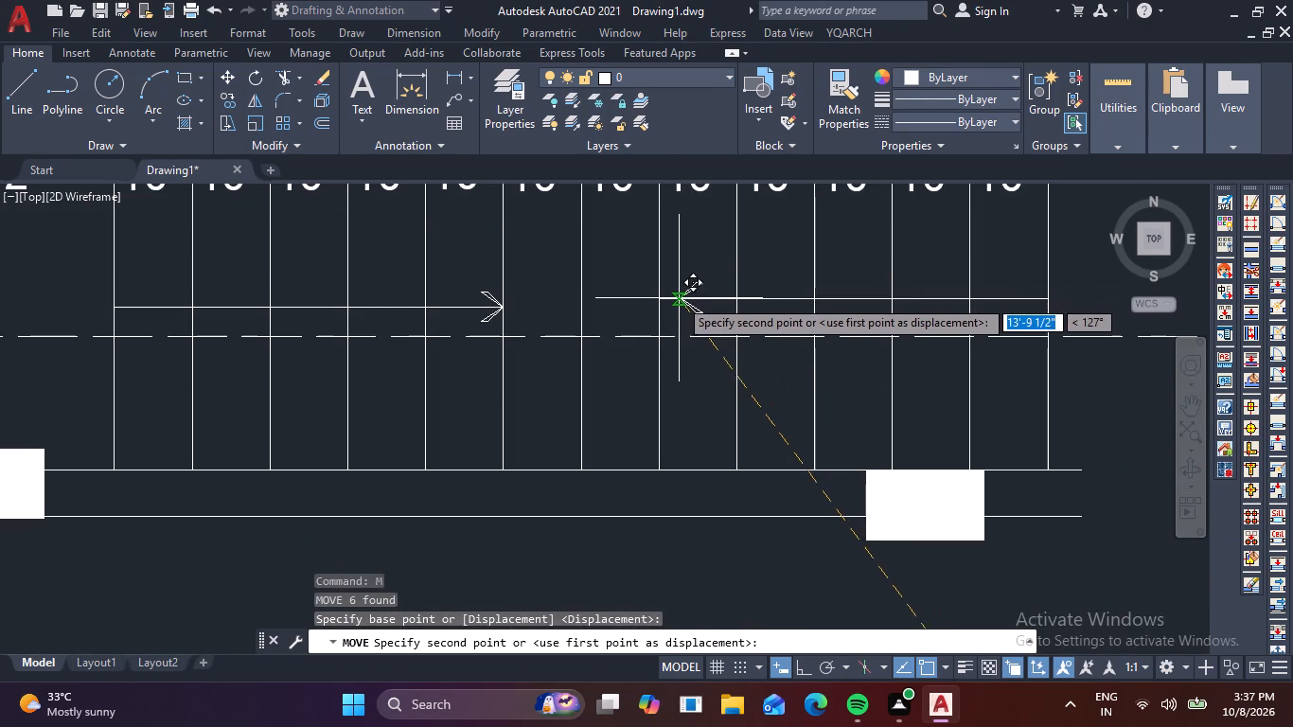
click(658, 297)
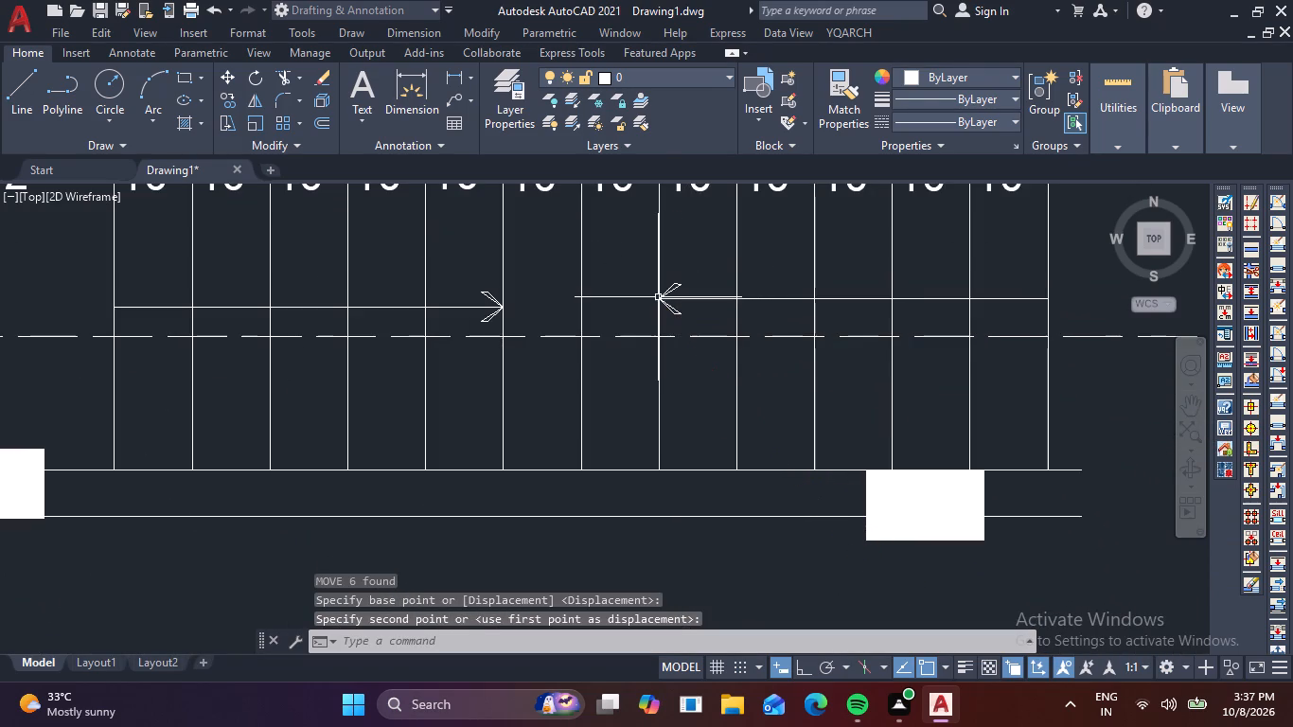
key(Escape)
key(Escape)
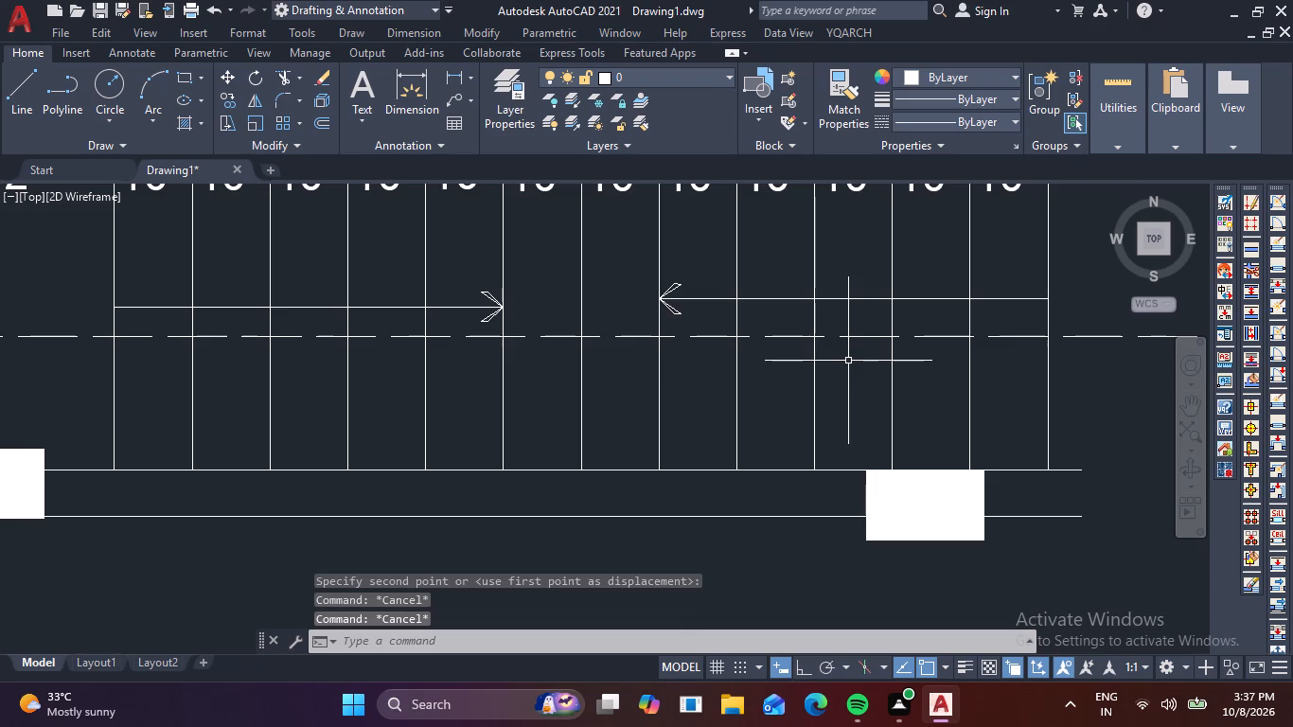
Add a vertical linear dimension across the new plan's flight width, placed within the third tread from the landing.
key(d)
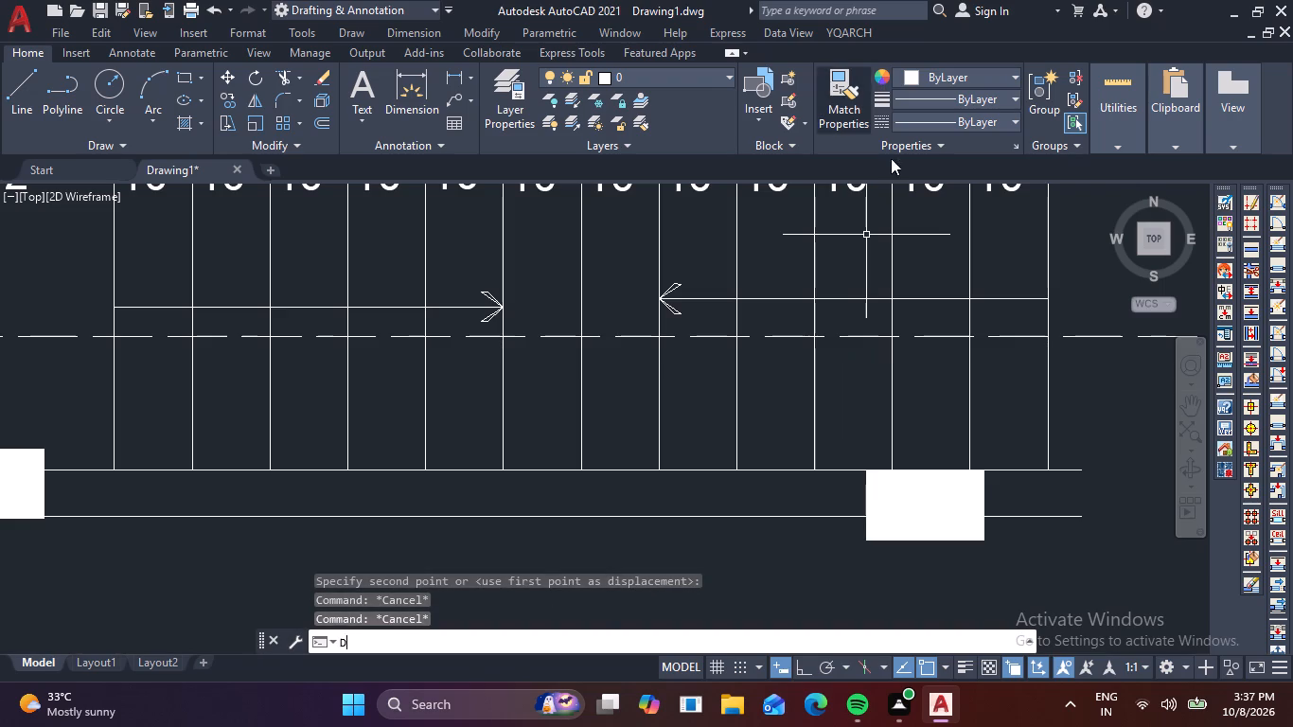
text(LI)
key(space)
scroll(559, 293, down, 1)
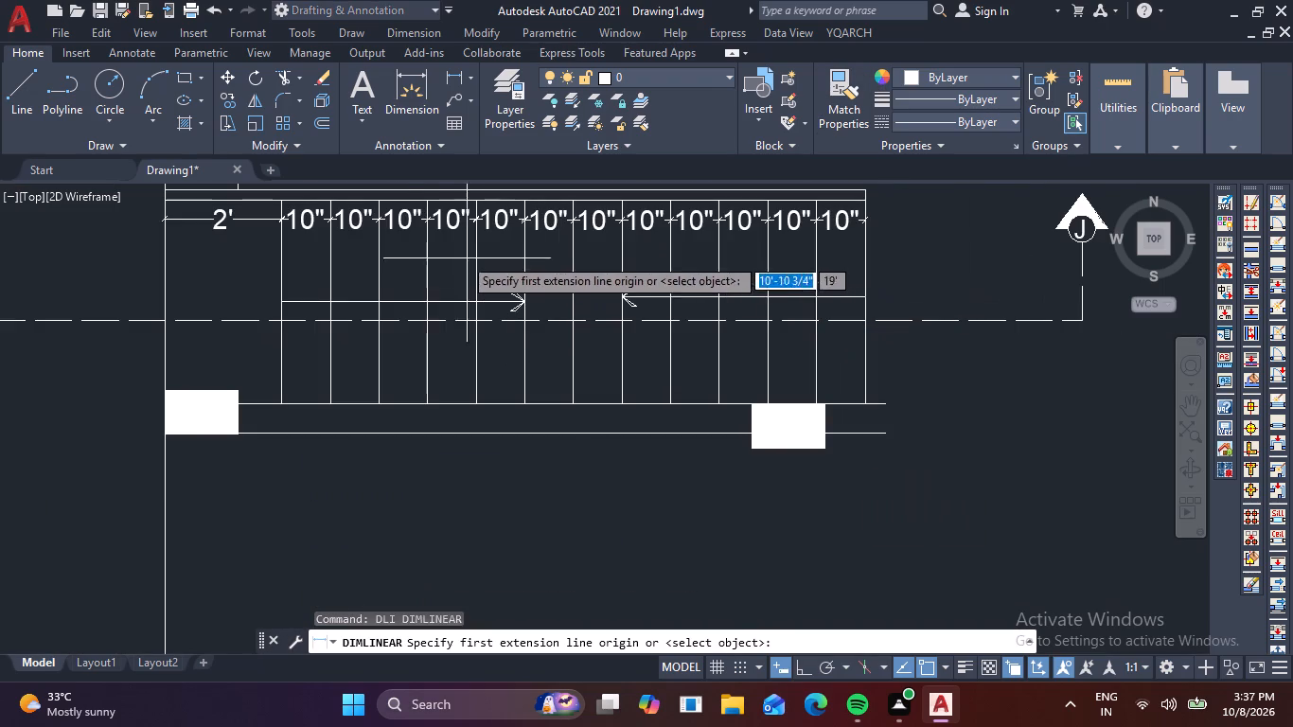
click(394, 201)
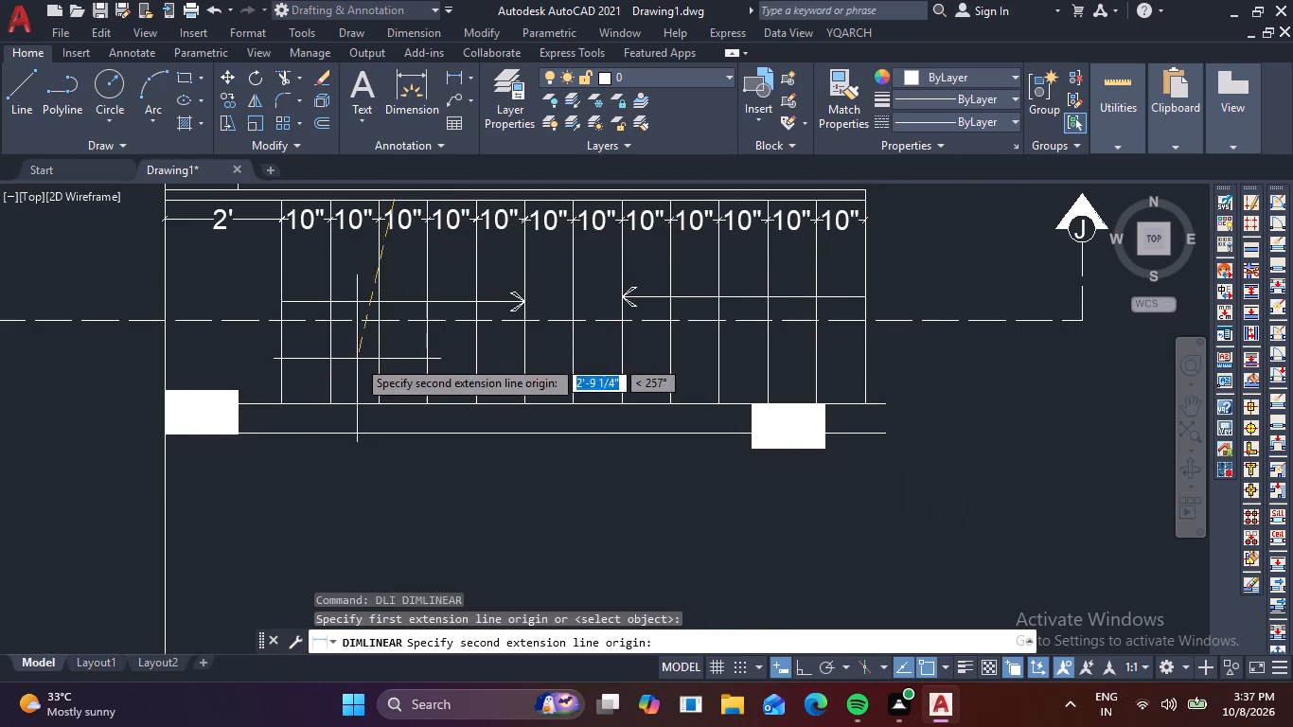
click(395, 405)
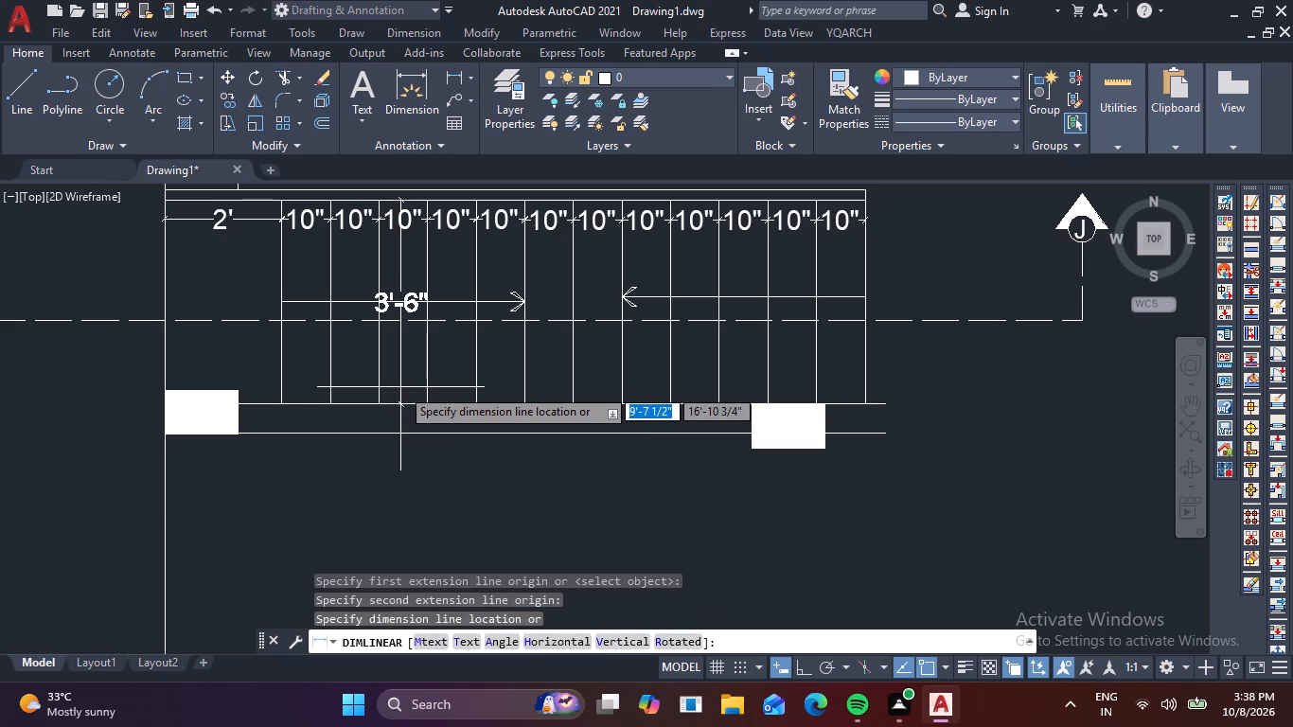
click(409, 386)
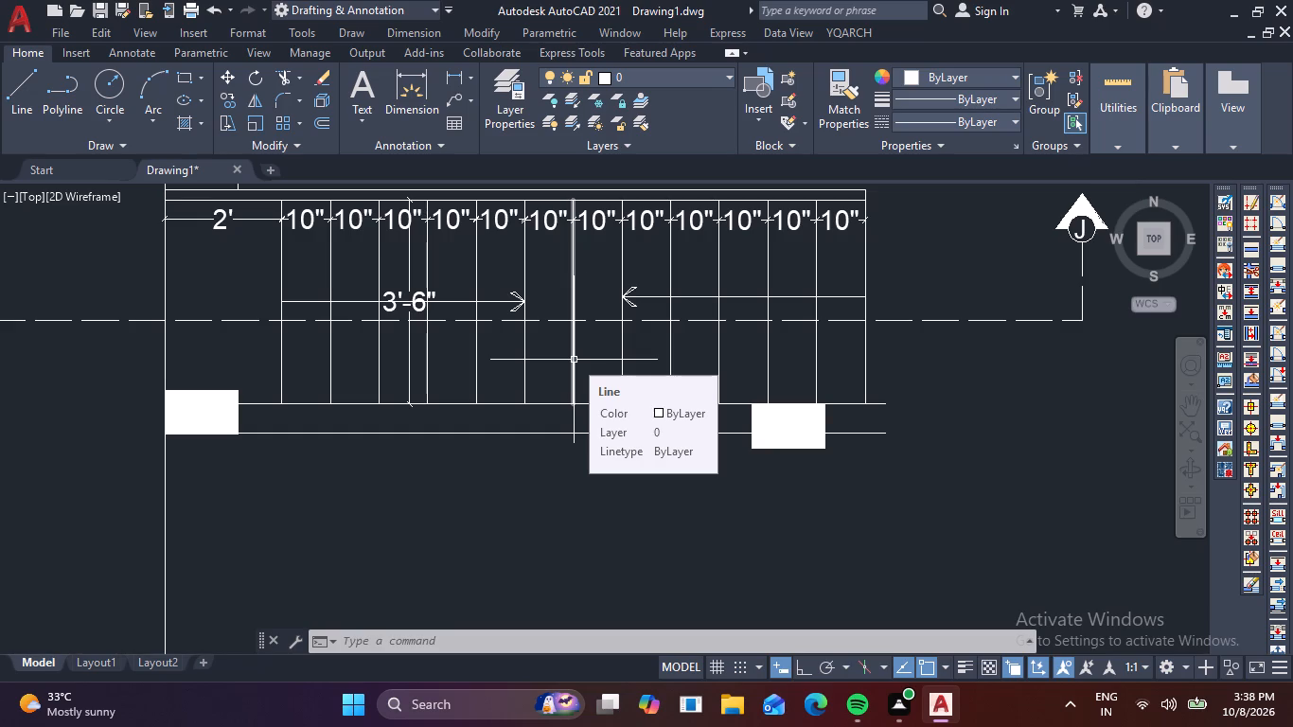
Copy the "ENT. LOBBY" text from the reference plan into the empty space to the right of the new plan.
scroll(936, 235, down, 3)
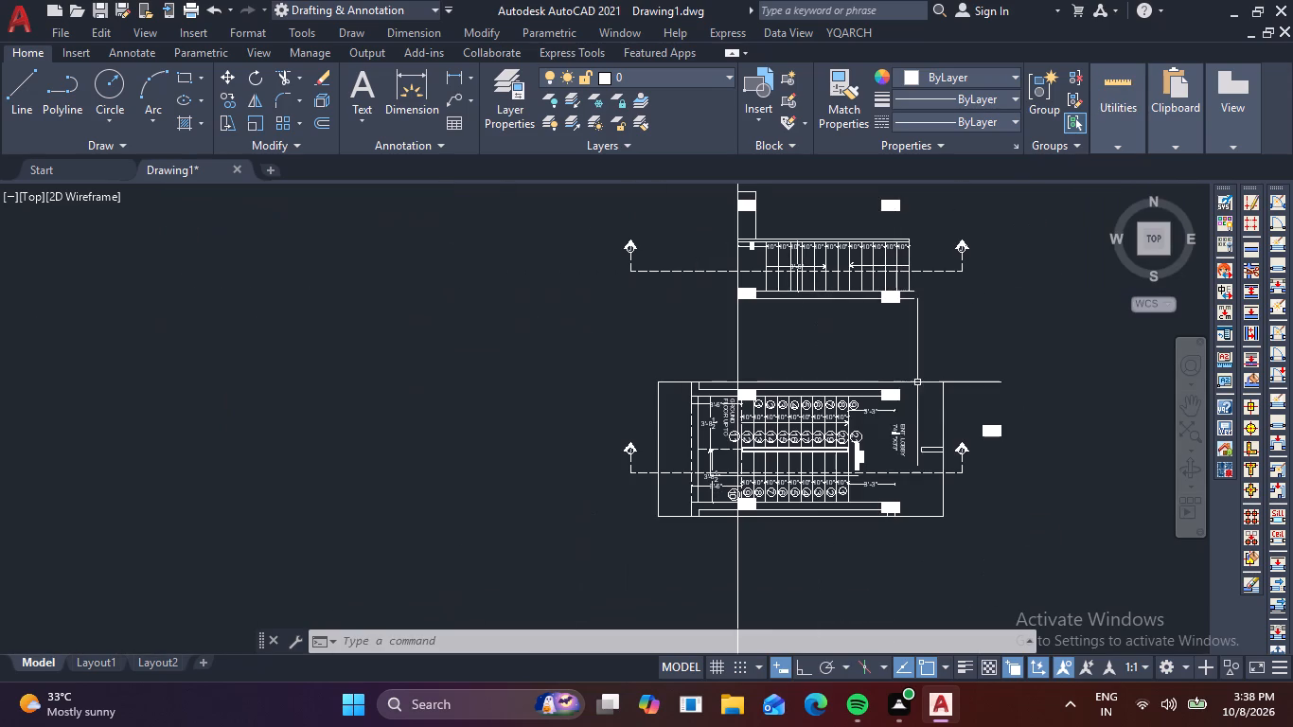
scroll(923, 438, up, 2)
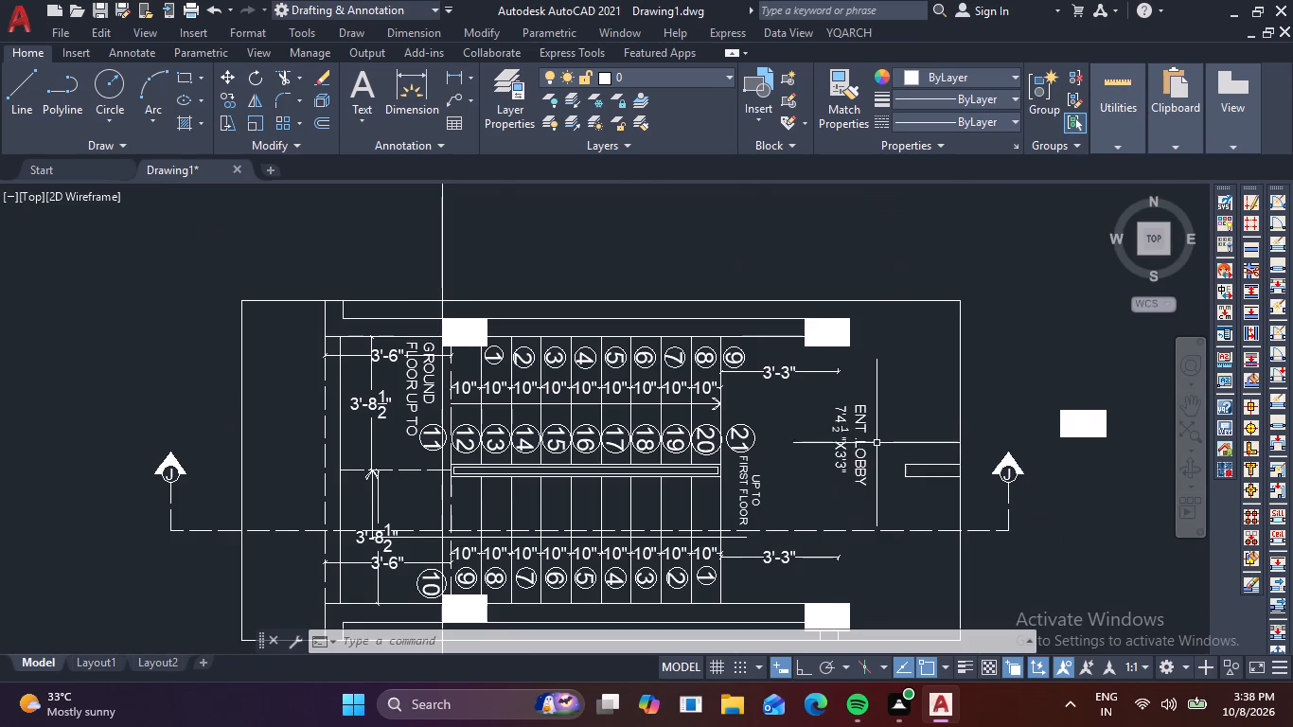
click(851, 425)
click(863, 416)
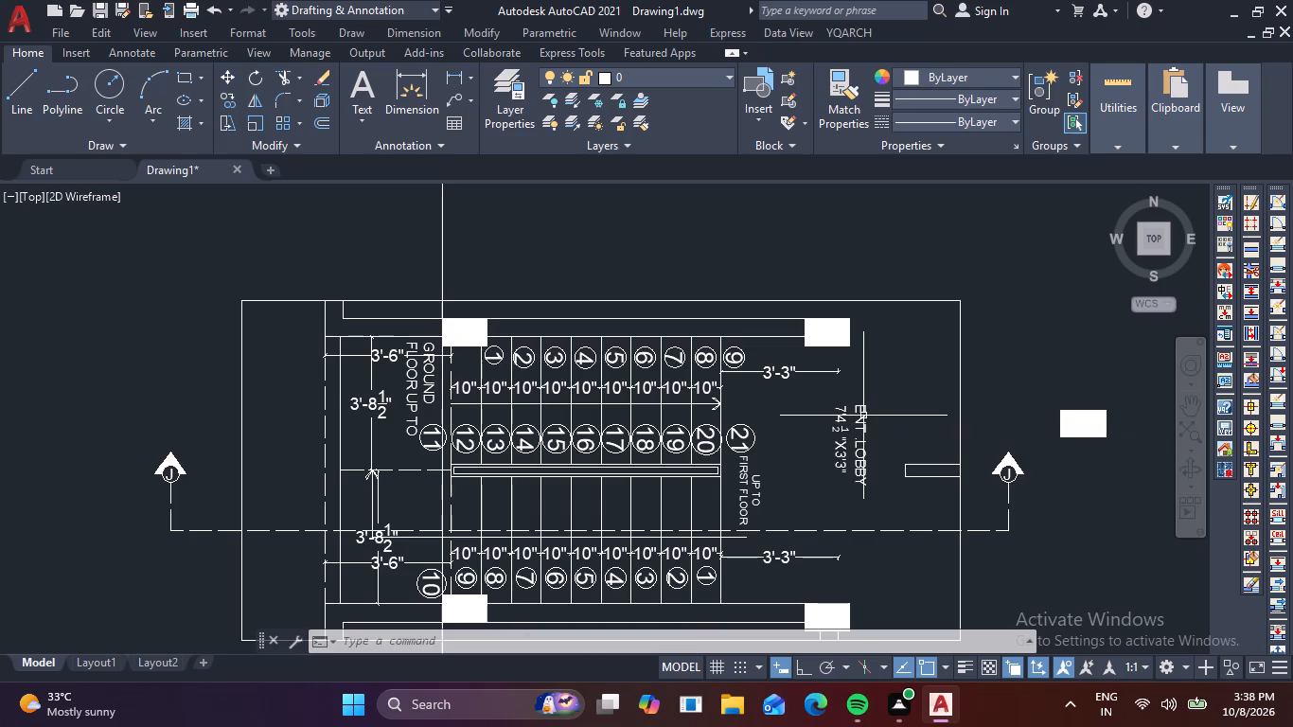
click(866, 421)
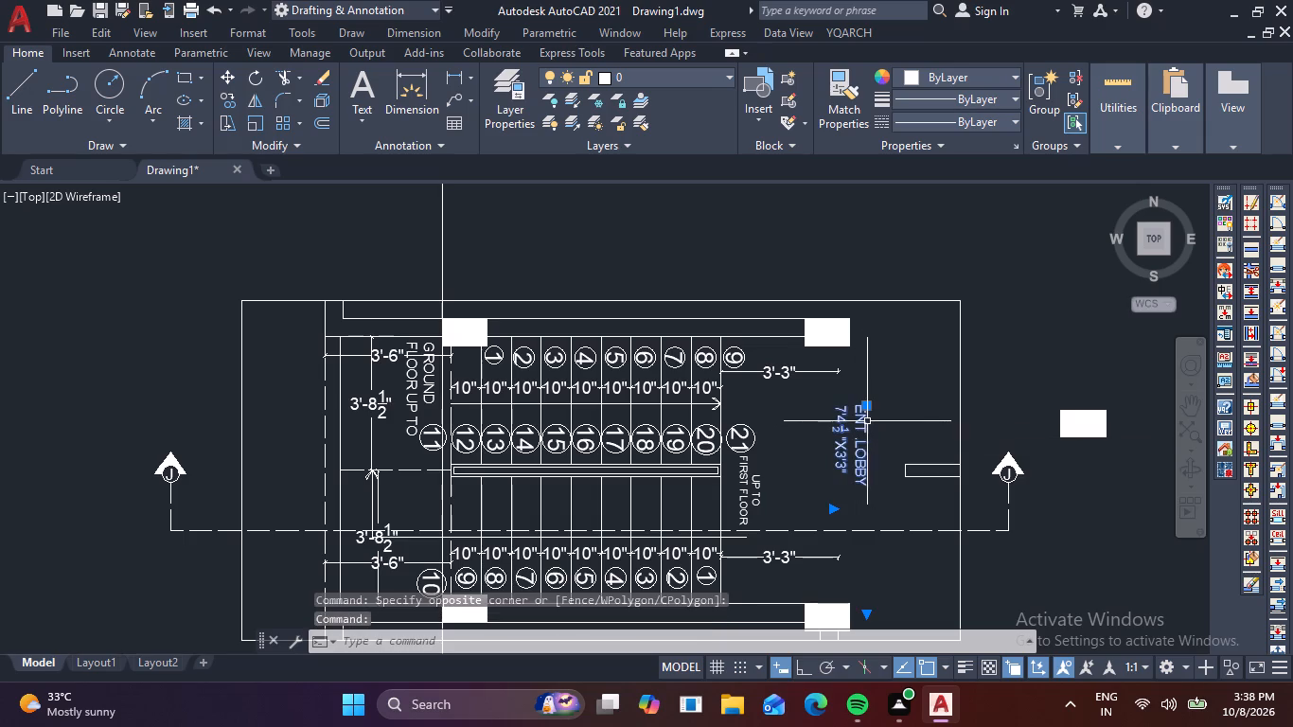
key(c)
text(O)
key(space)
click(859, 417)
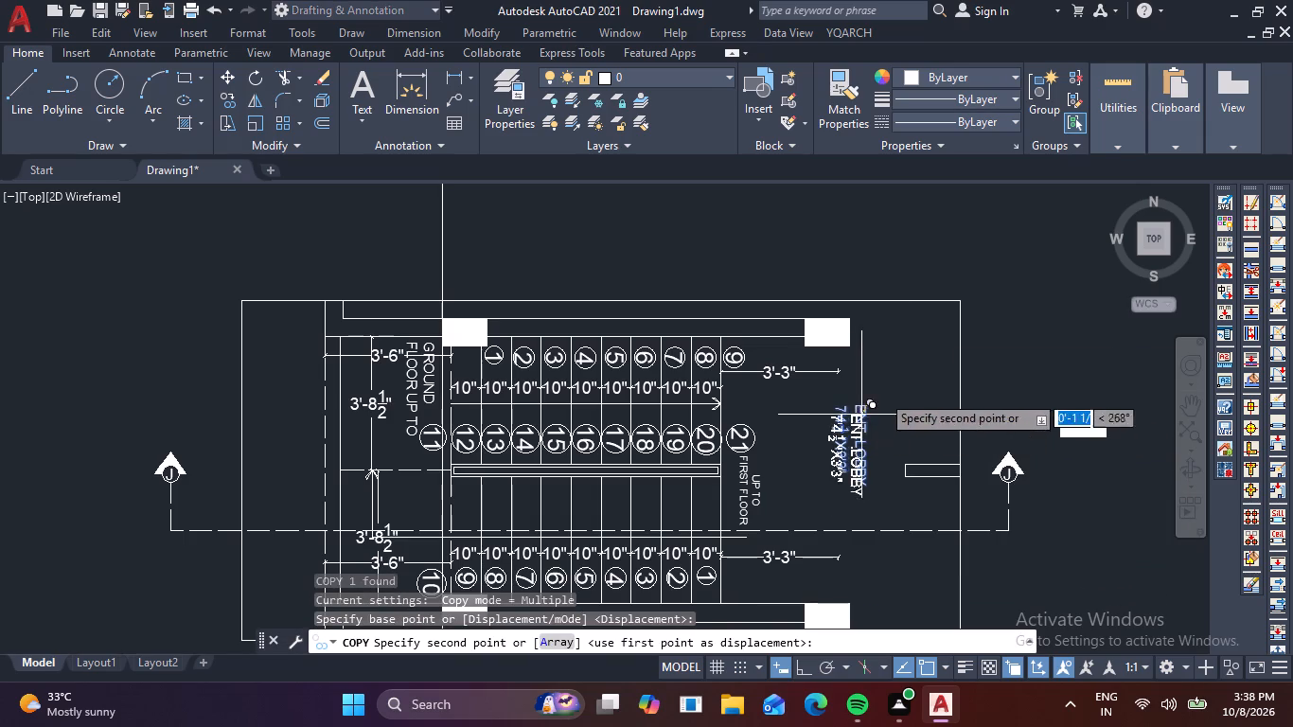
scroll(1021, 268, down, 2)
middle_drag(1021, 268, 788, 305)
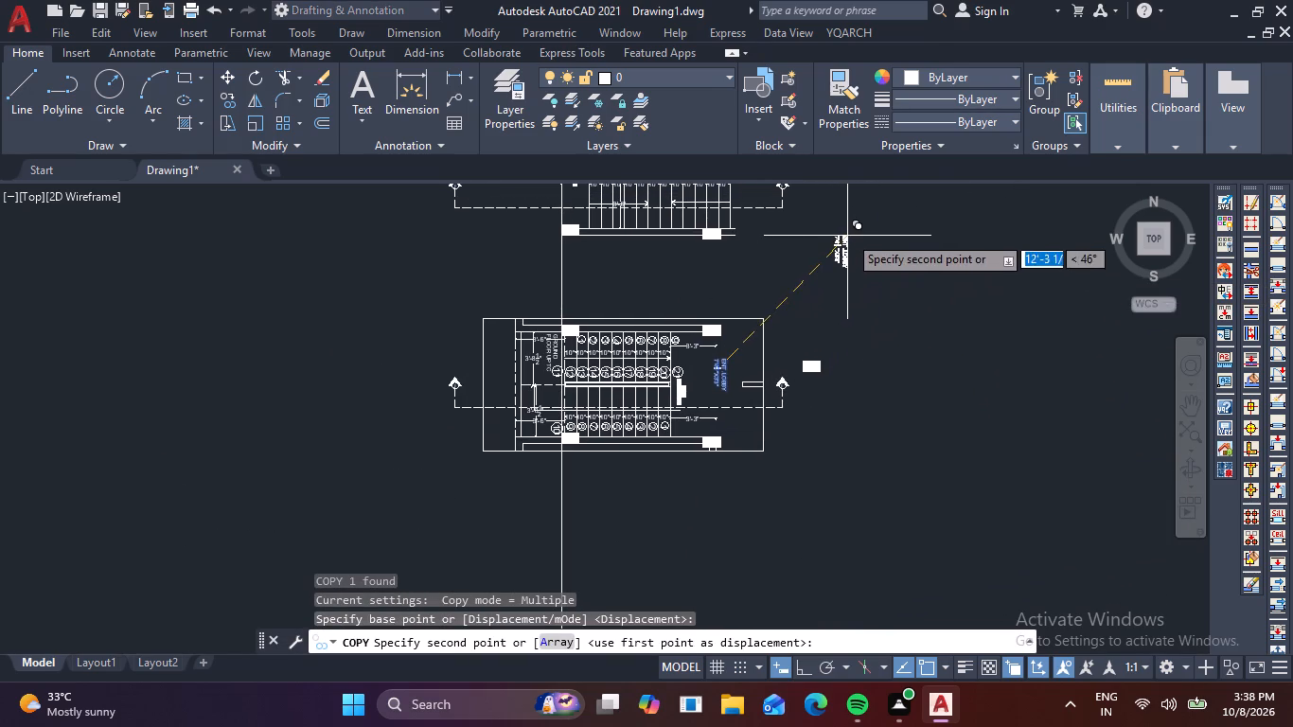
middle_drag(889, 221, 893, 343)
click(859, 284)
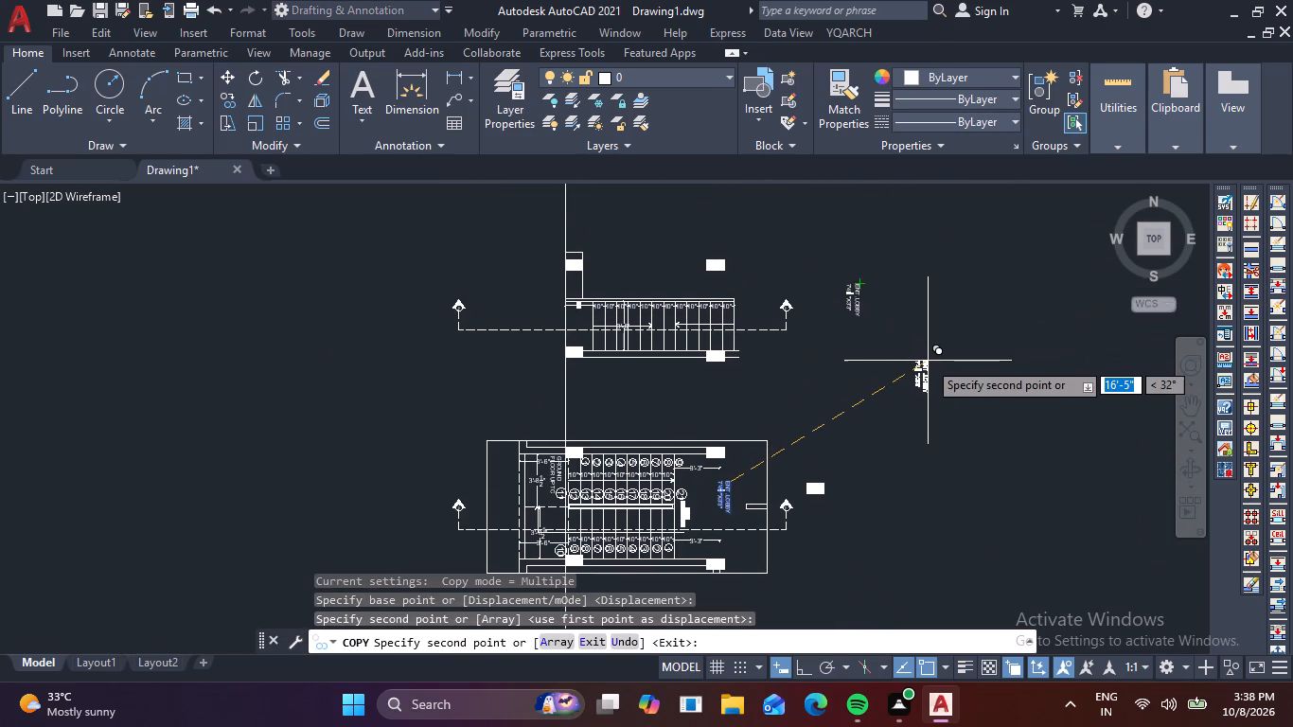
Replace the copied "ENT. LOBBY" text beside the new plan with "GROUND UP TO" and "FLOOR" on two lines.
key(Escape)
scroll(881, 311, up, 3)
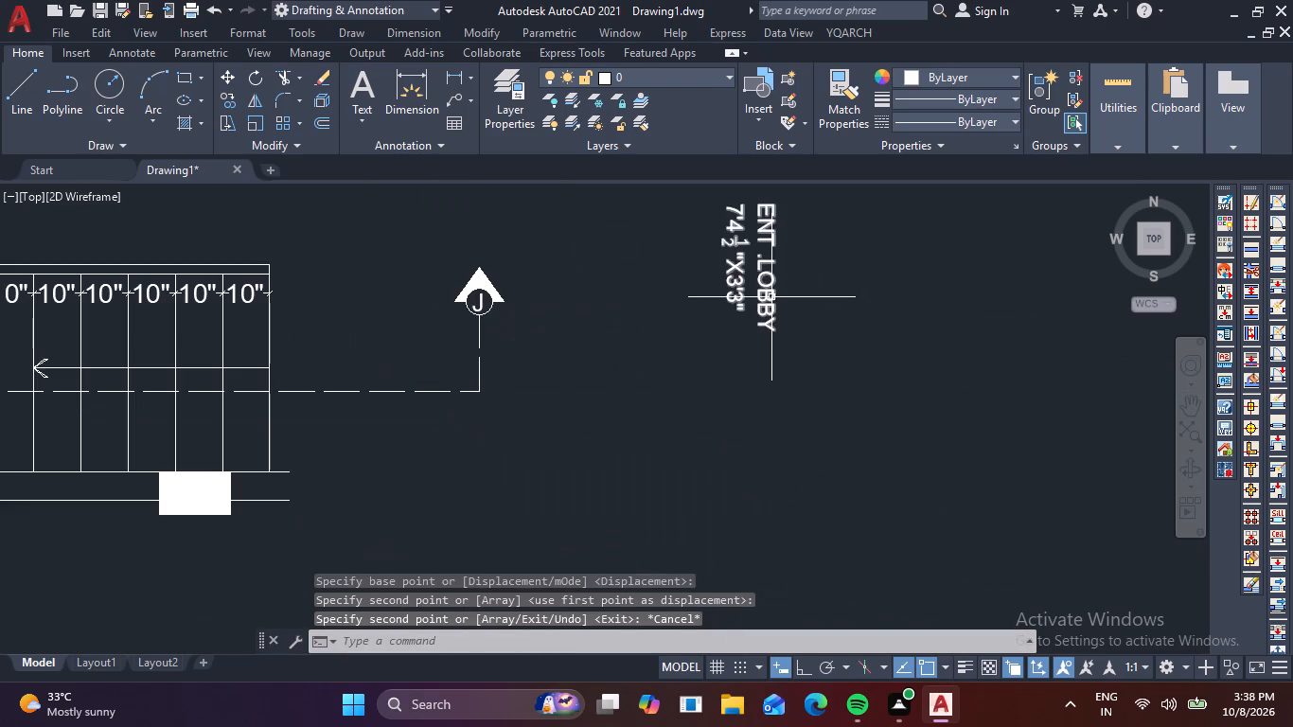
double_click(771, 297)
click(897, 247)
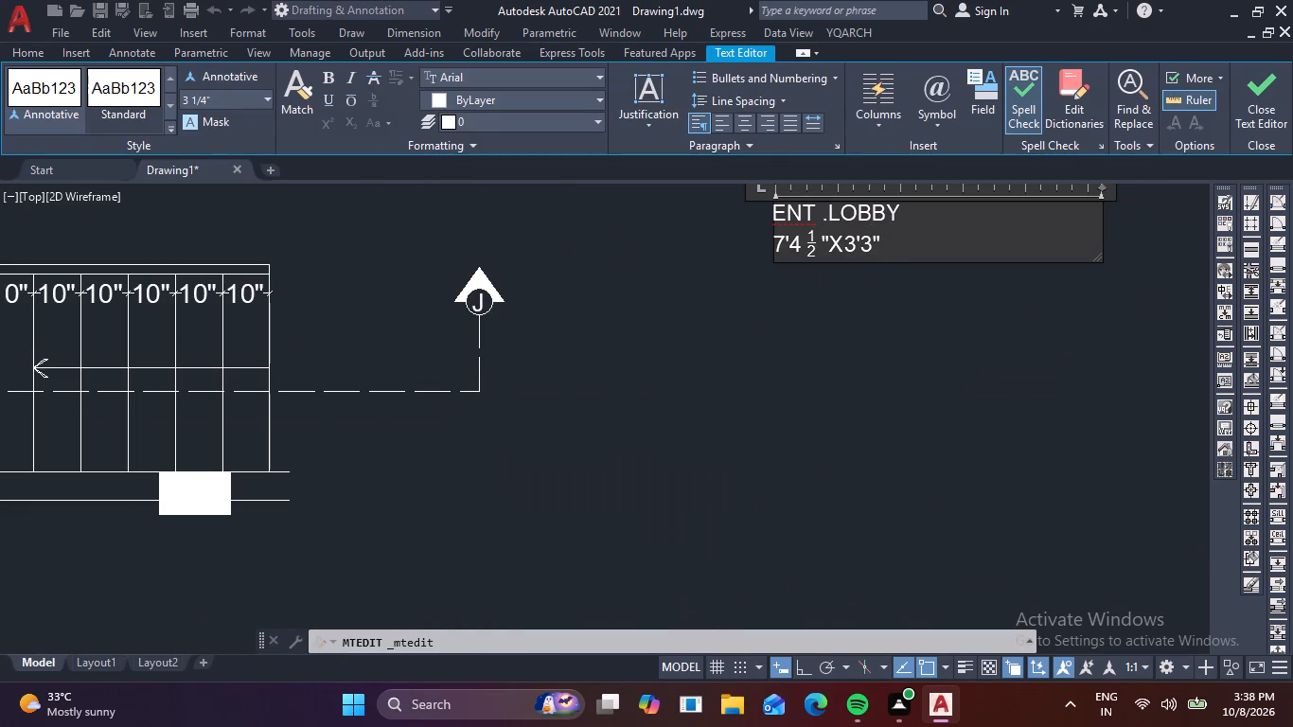
key(BackSpace)
key(BackSpace)
key(BackSpace)
key(BackSpace)
key(BackSpace)
key(BackSpace)
key(BackSpace)
key(BackSpace)
key(BackSpace)
key(BackSpace)
key(BackSpace)
key(BackSpace)
key(BackSpace)
key(BackSpace)
key(BackSpace)
key(BackSpace)
key(BackSpace)
key(BackSpace)
key(BackSpace)
key(BackSpace)
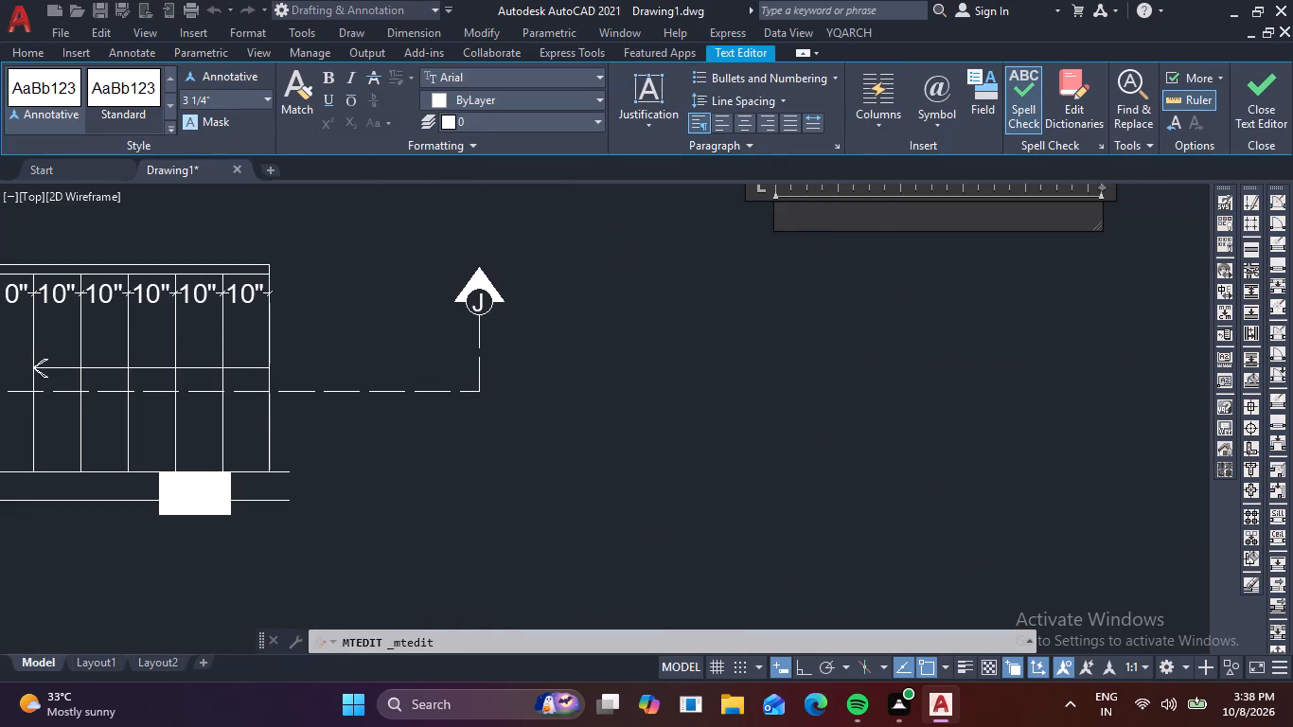
key(g)
text(RO)
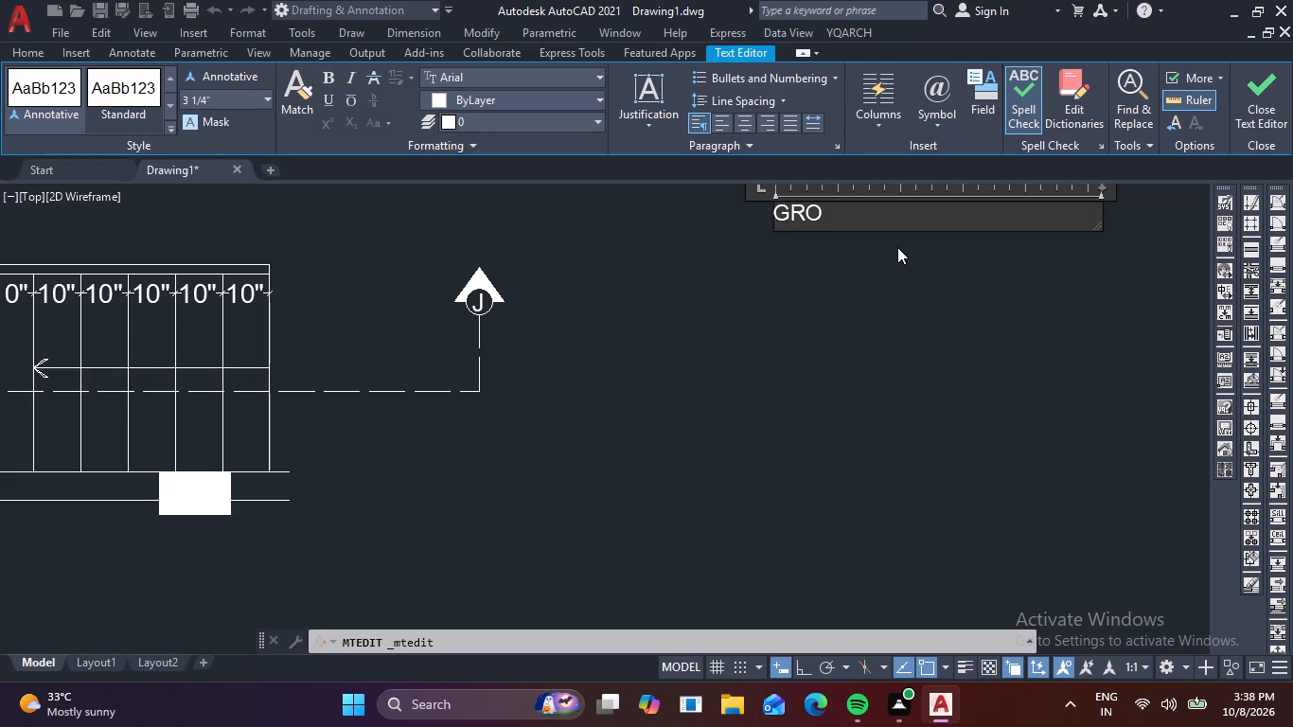
key(u)
text(ND)
key(space)
text(UP)
key(space)
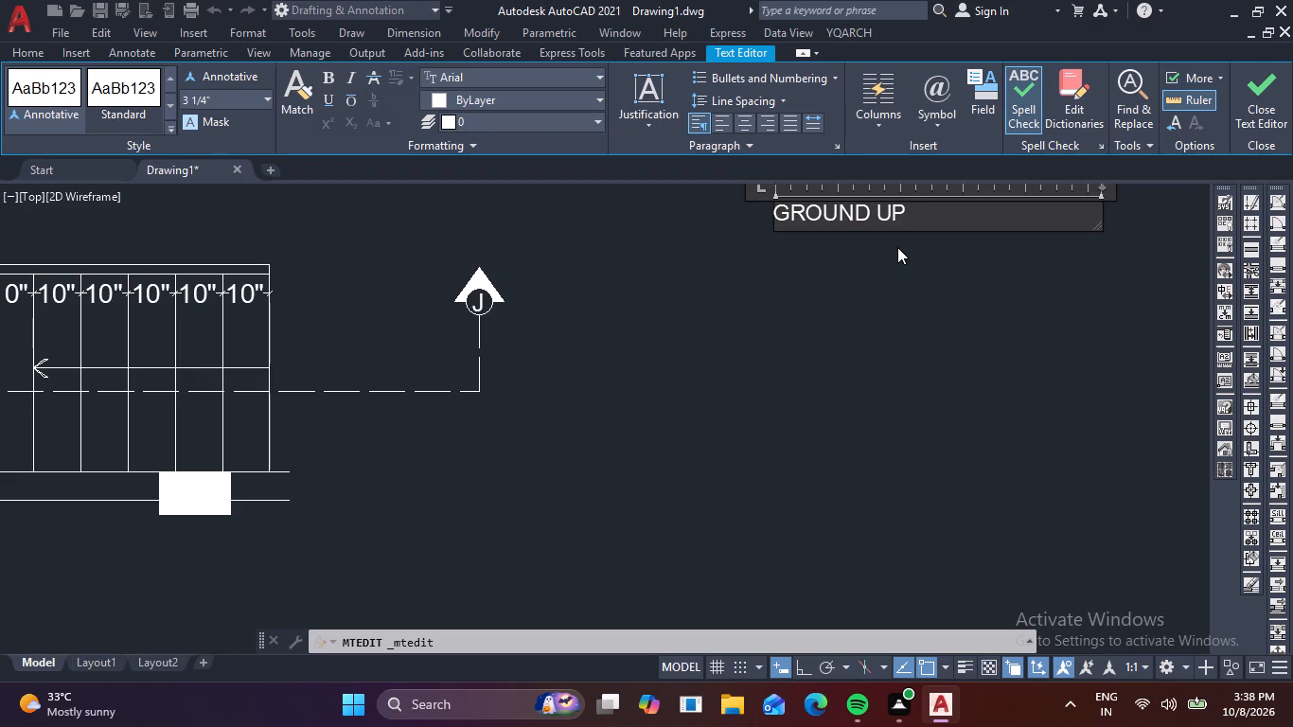
text(TO)
key(space)
text(FLOOR)
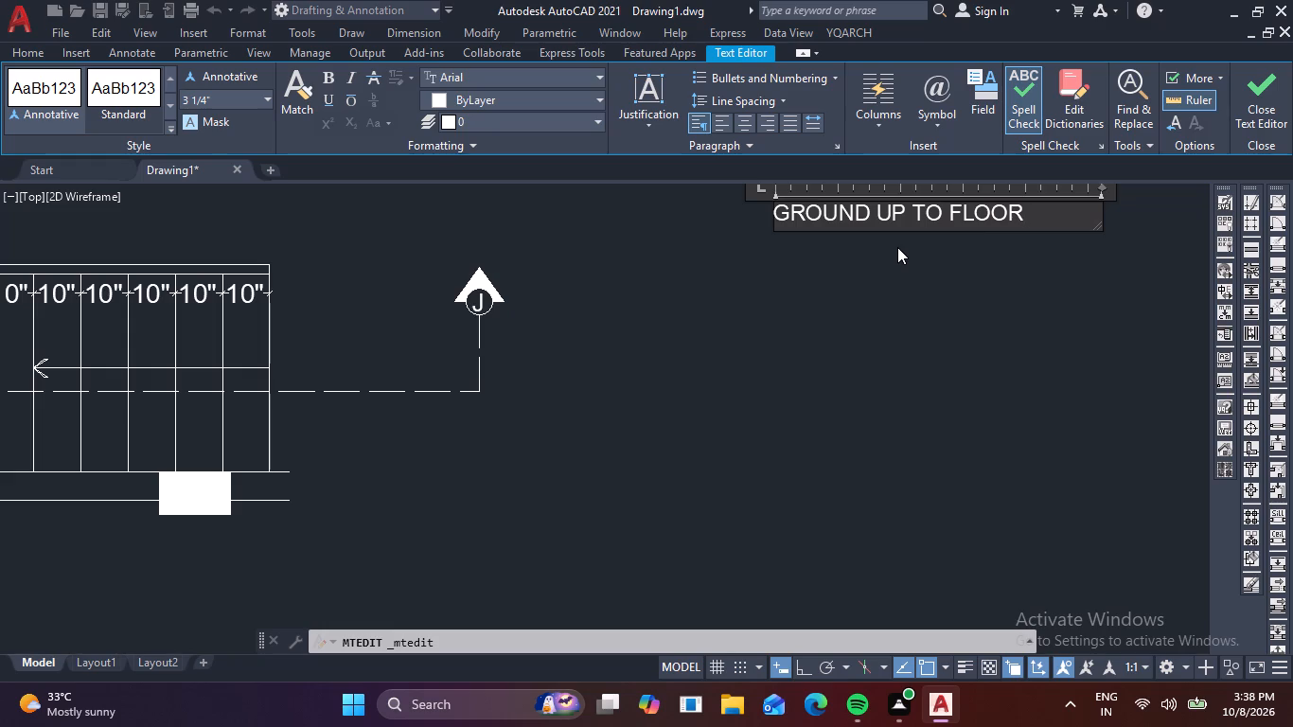
key(Left)
key(Left)
key(Left)
key(Left)
key(Left)
key(Left)
key(Right)
key(Return)
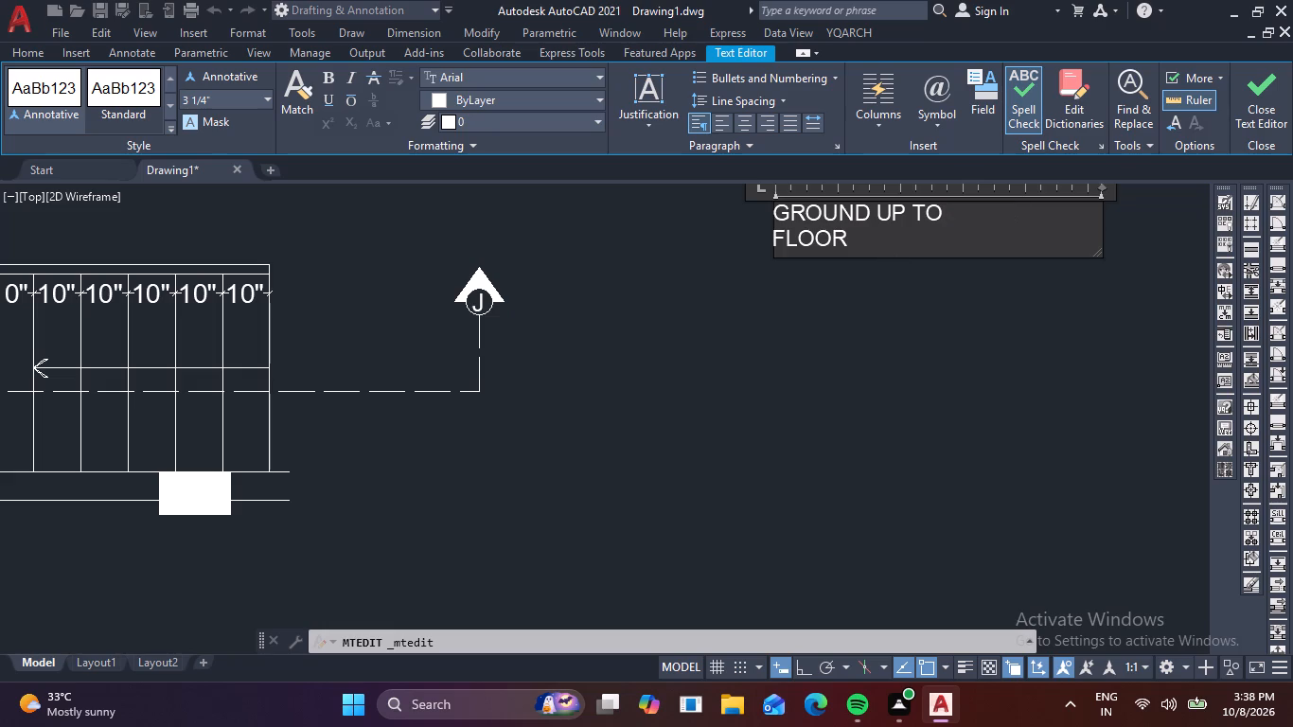
click(948, 293)
Move the "GROUND UP TO FLOOR" label between the new plan's right end and the right section marker.
click(770, 233)
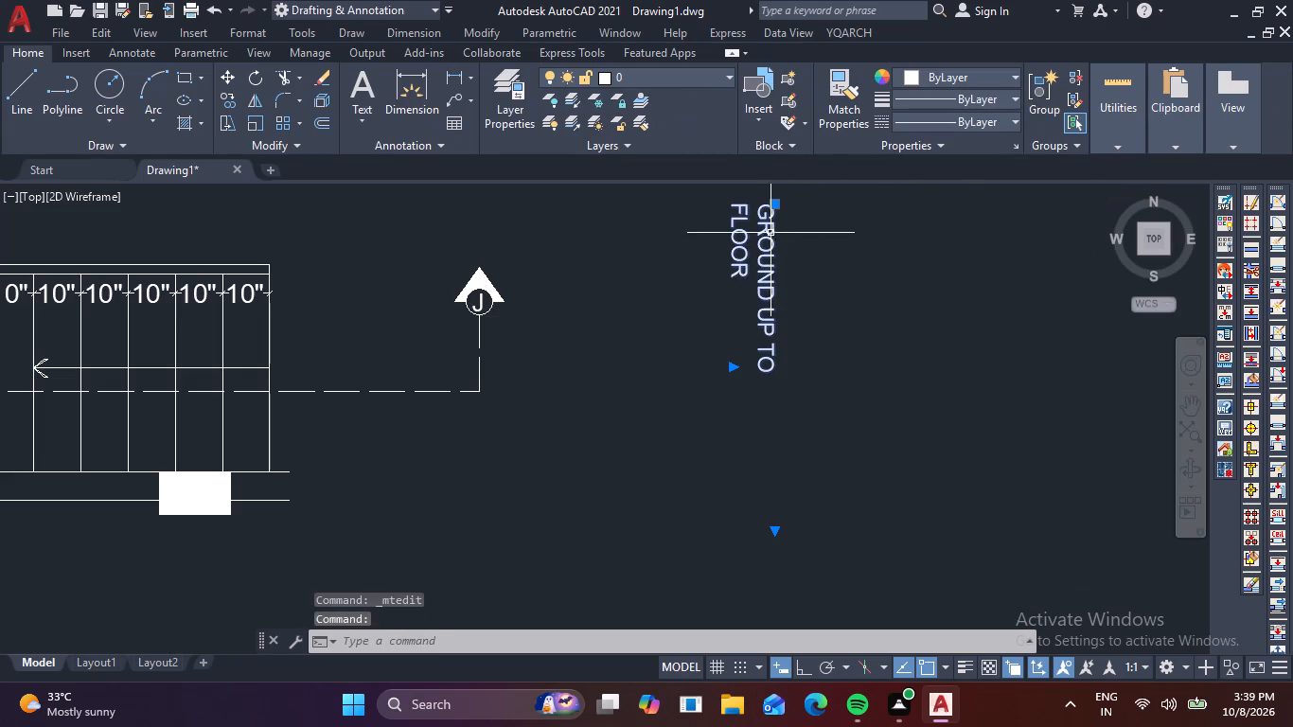
key(m)
key(space)
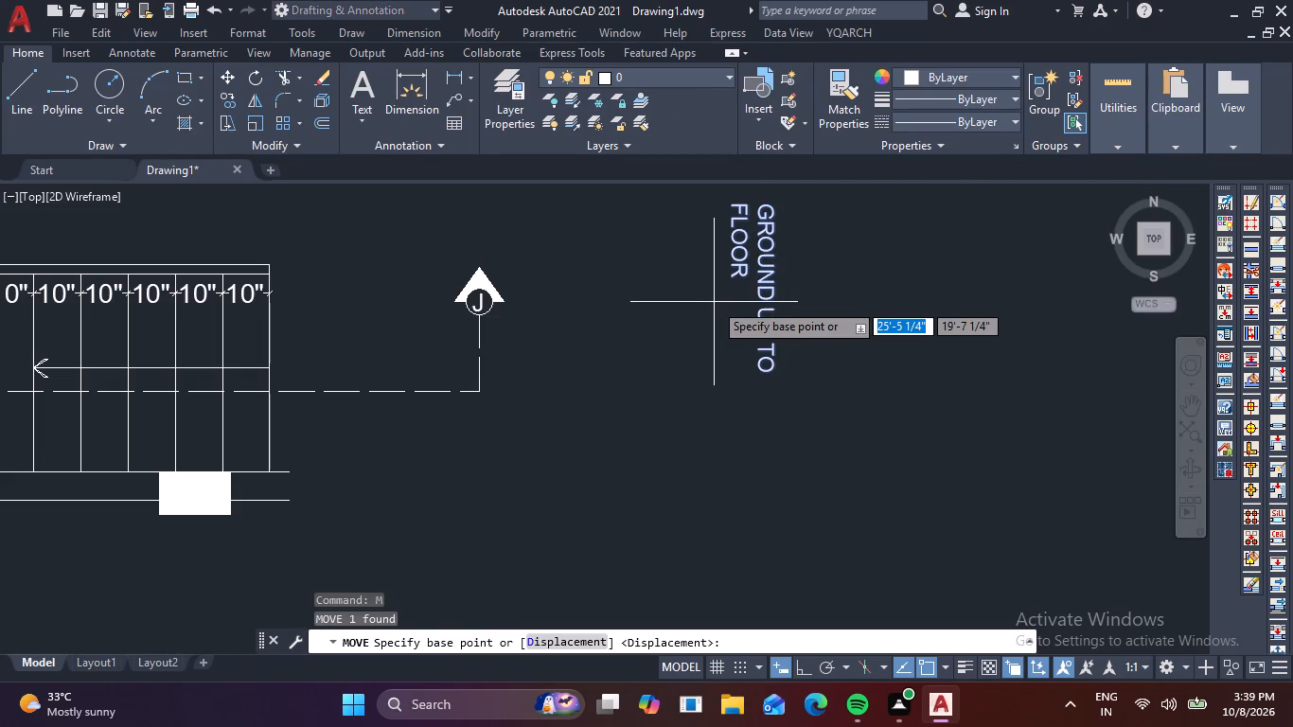
click(763, 276)
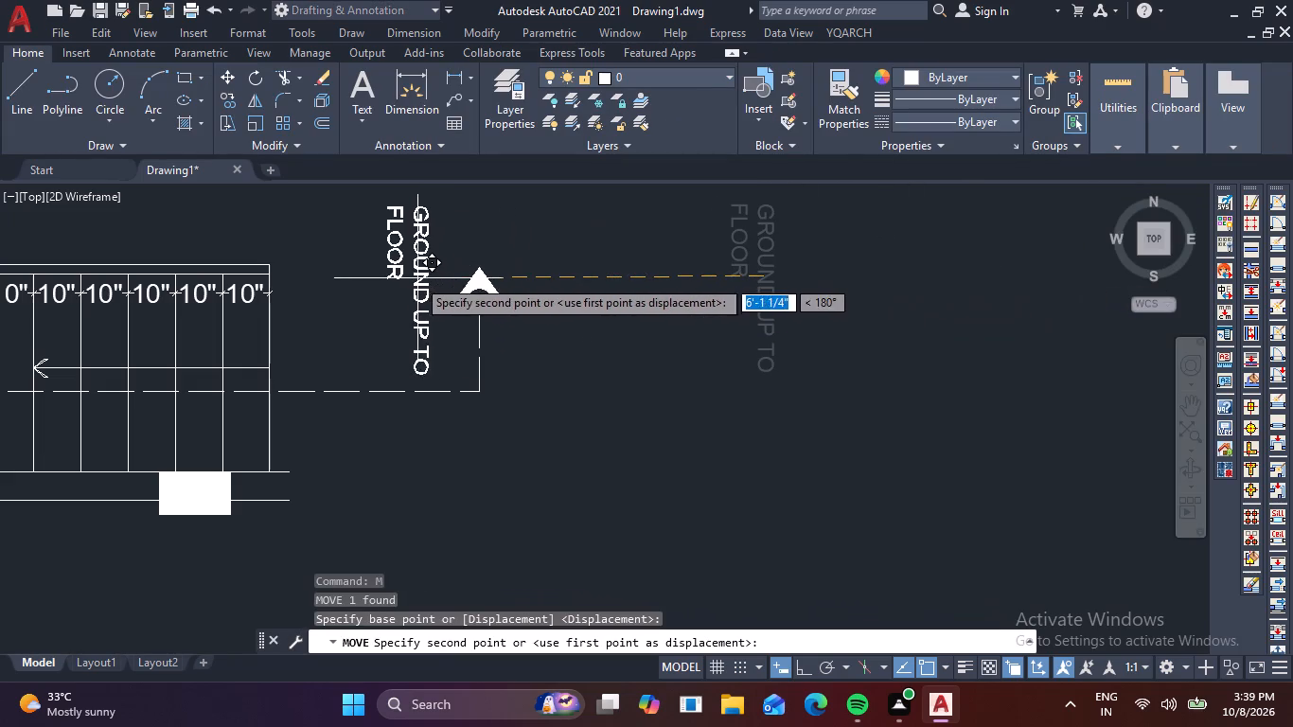
click(394, 272)
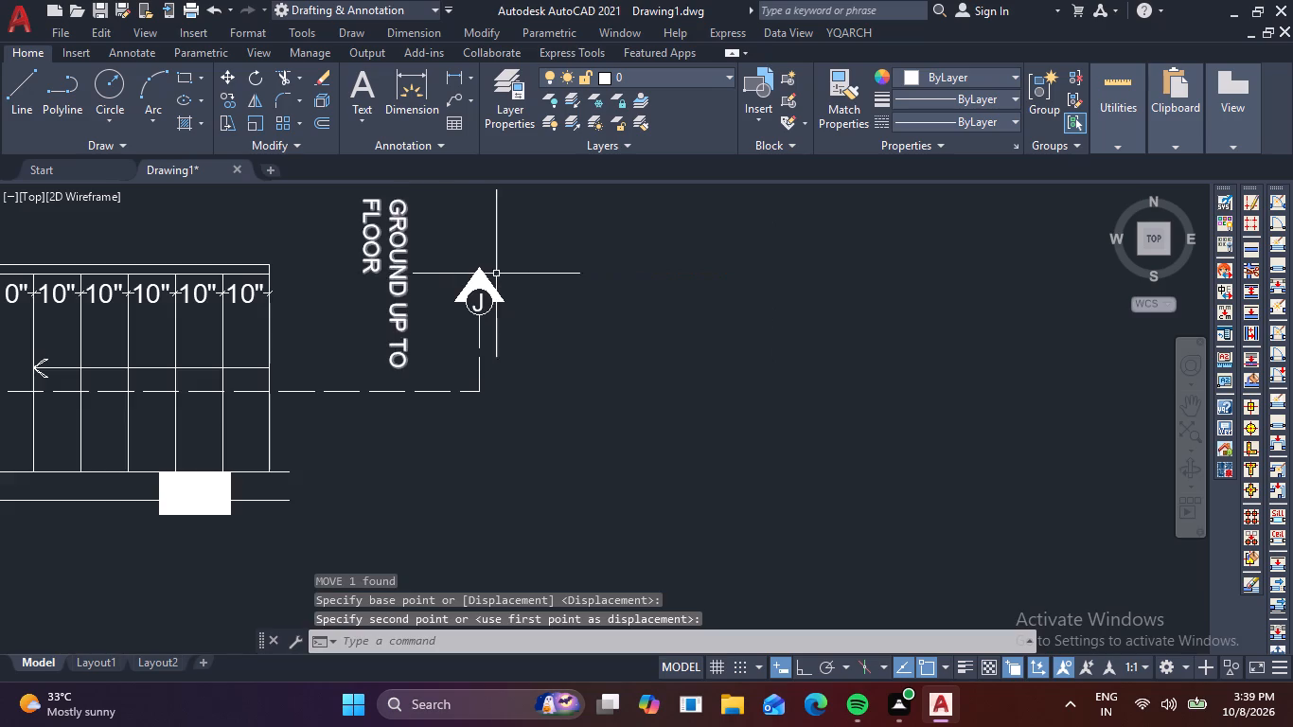
Copy the "GROUND UP TO FLOOR" label into the empty space to the right of the right section marker.
scroll(548, 271, down, 2)
middle_drag(615, 279, 863, 293)
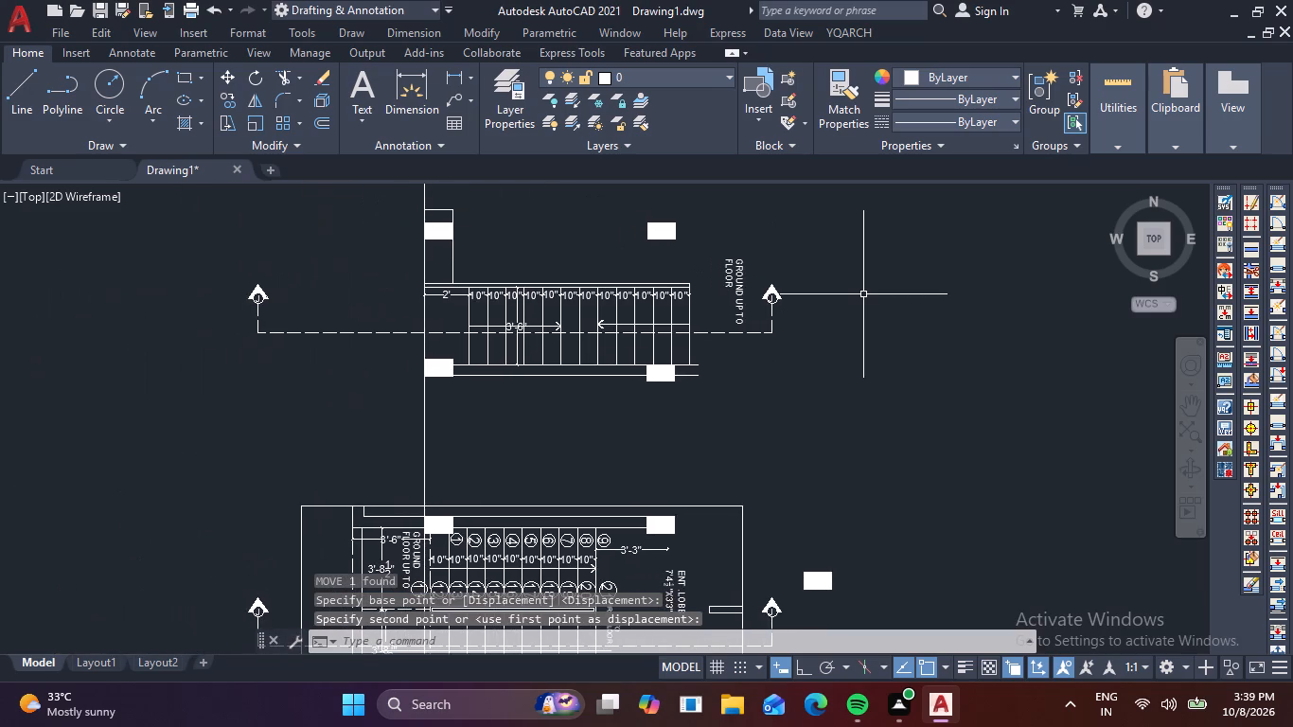
click(731, 287)
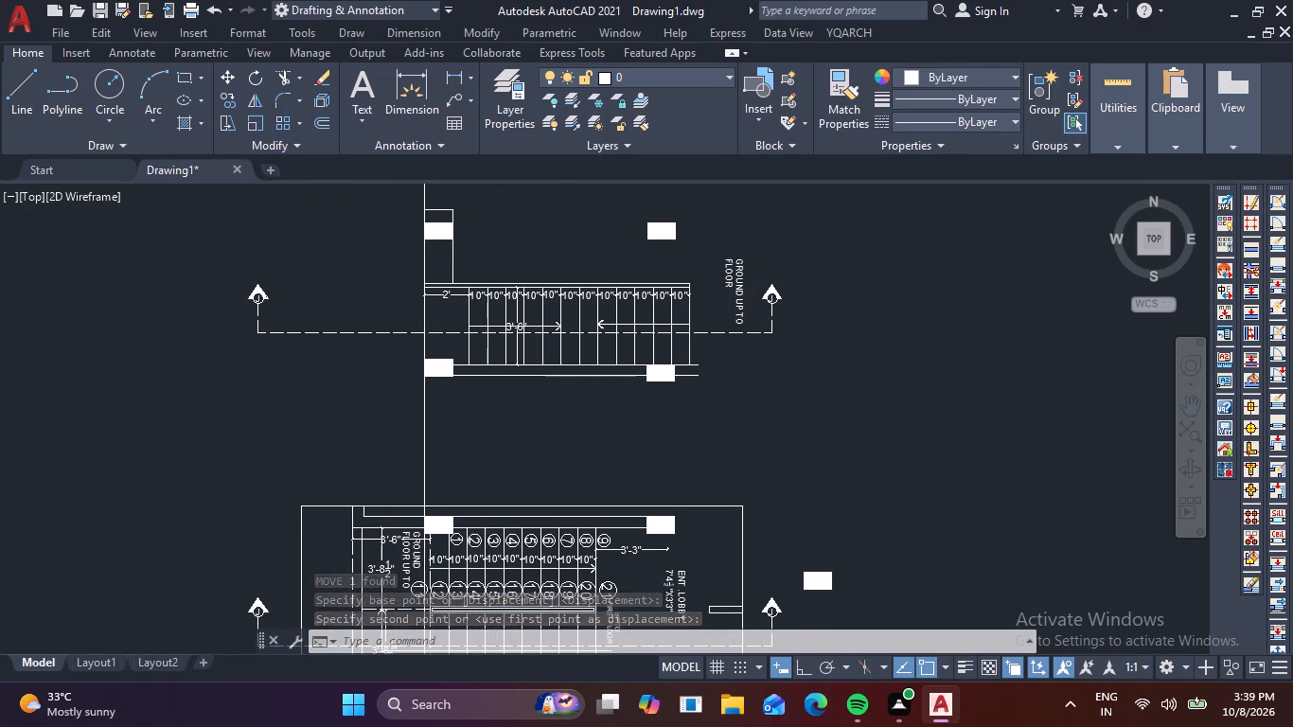
key(c)
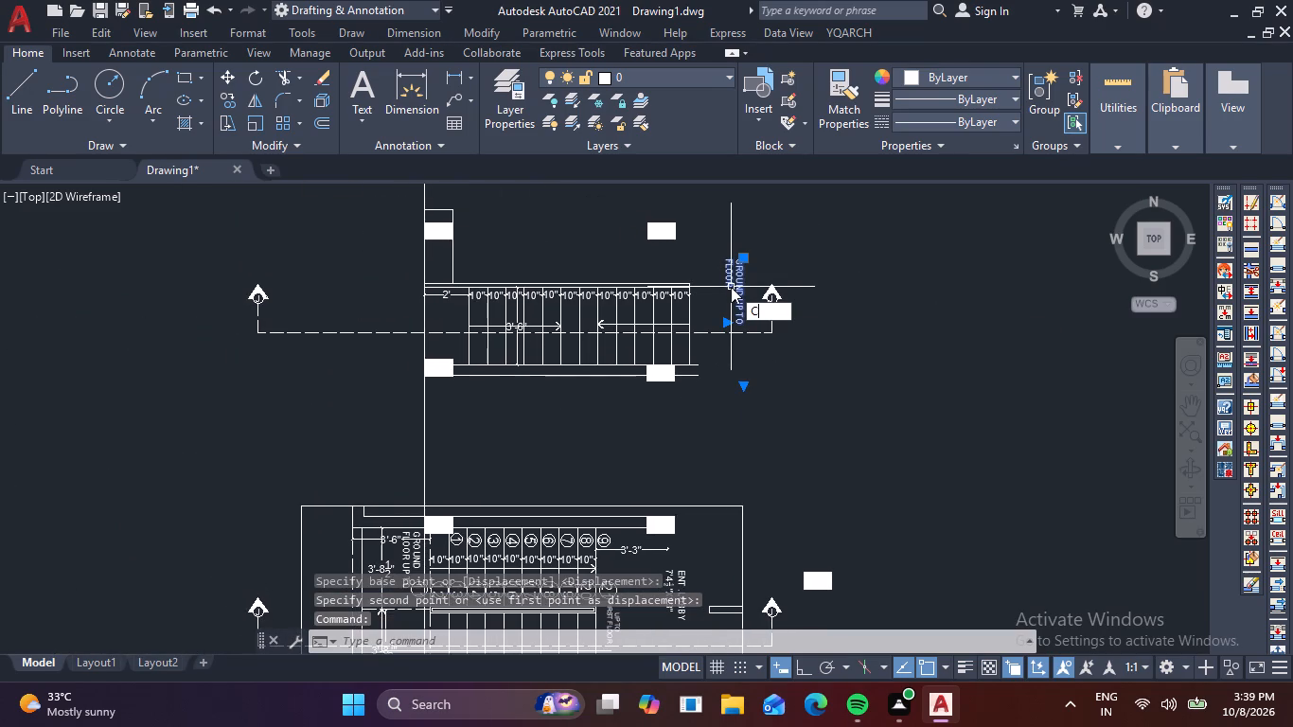
text(O)
key(space)
click(731, 285)
click(945, 263)
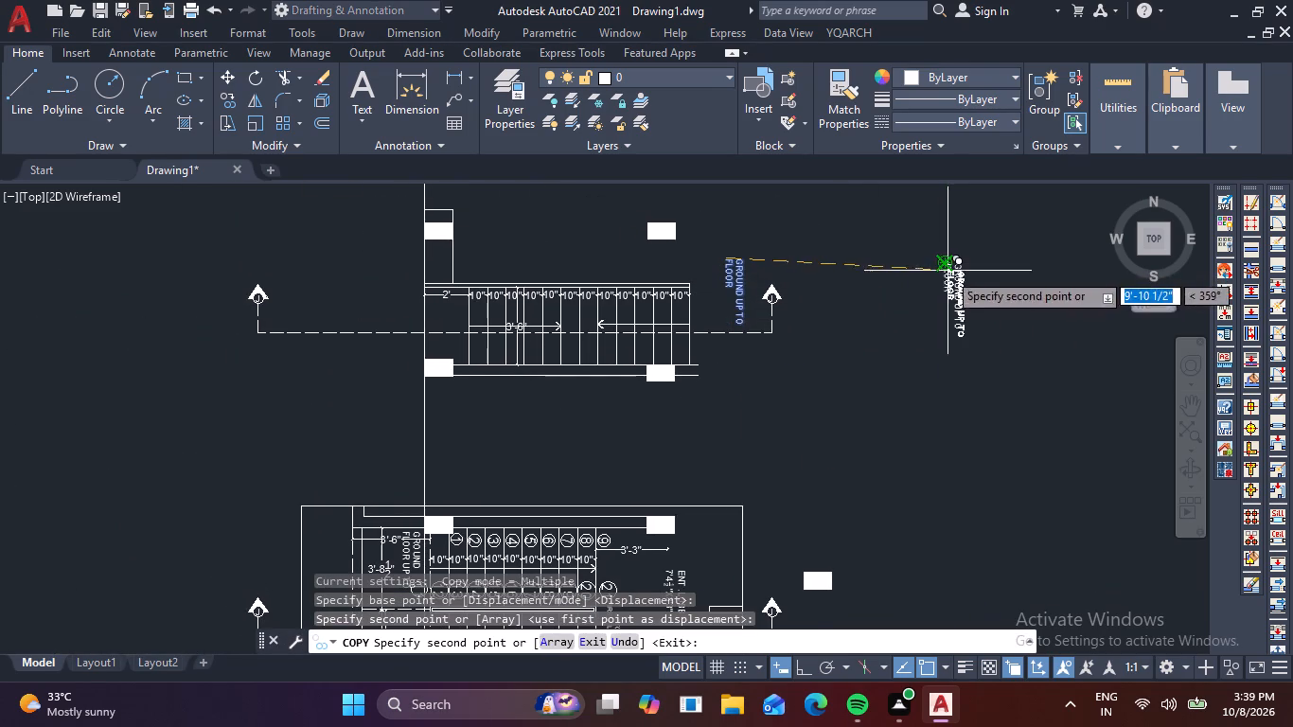
key(Escape)
Replace the copied "GROUND UP TO FLOOR" text outside the section marker with "BASMENT" and "DN TO" on two lines.
click(966, 343)
click(950, 257)
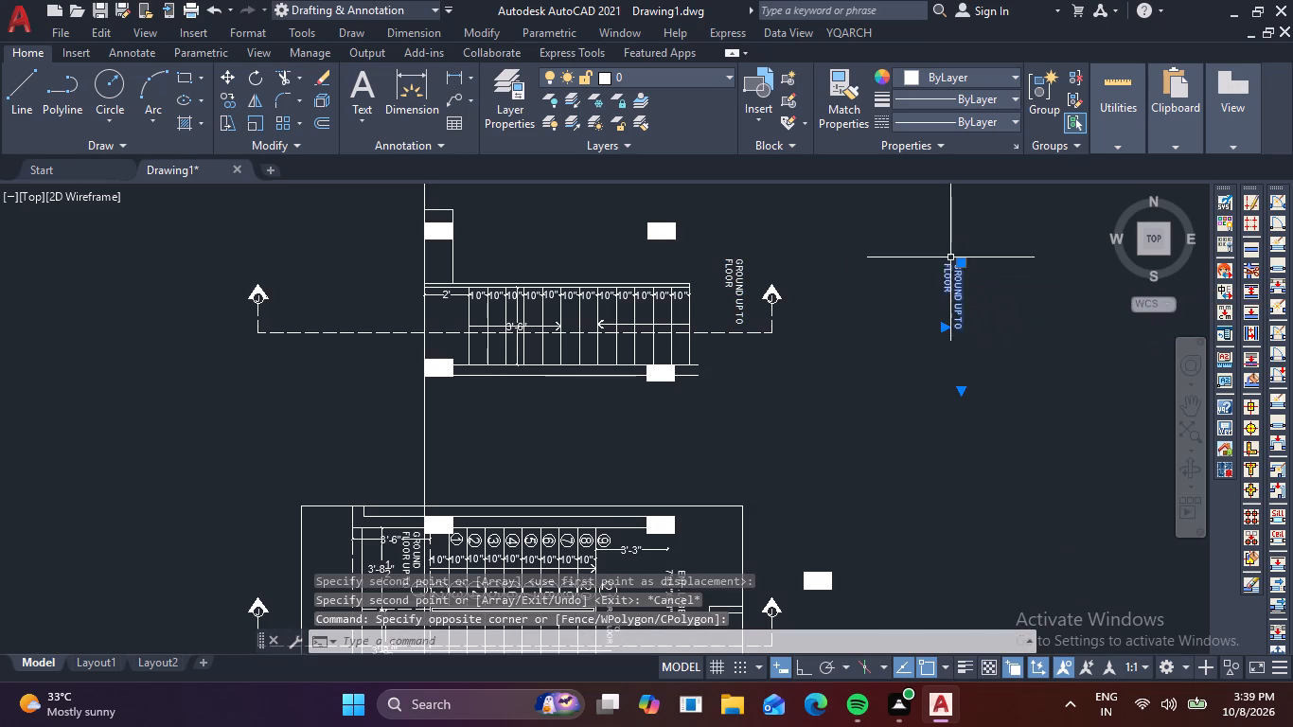
double_click(957, 278)
click(1024, 278)
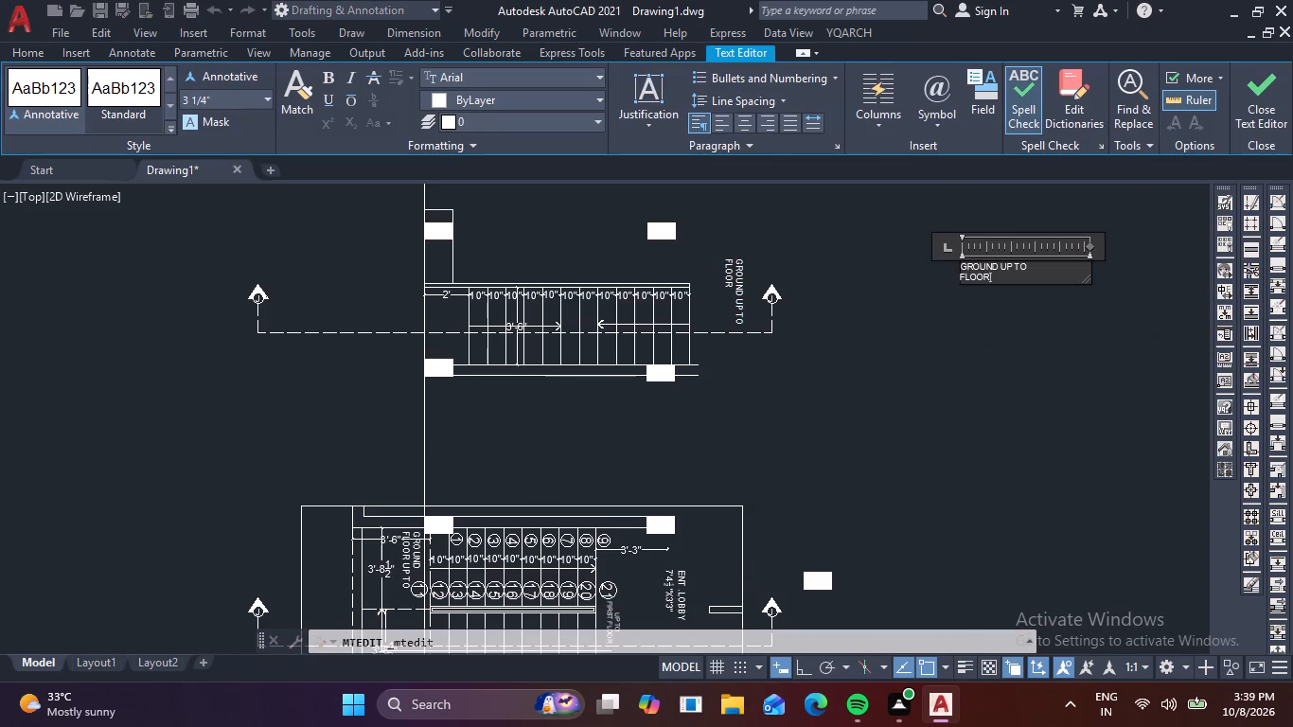
key(BackSpace)
key(BackSpace)
key(BackSpace)
key(BackSpace)
key(BackSpace)
key(BackSpace)
key(BackSpace)
key(BackSpace)
key(BackSpace)
key(BackSpace)
key(BackSpace)
key(BackSpace)
key(BackSpace)
key(BackSpace)
key(BackSpace)
key(BackSpace)
key(BackSpace)
key(BackSpace)
key(BackSpace)
key(BackSpace)
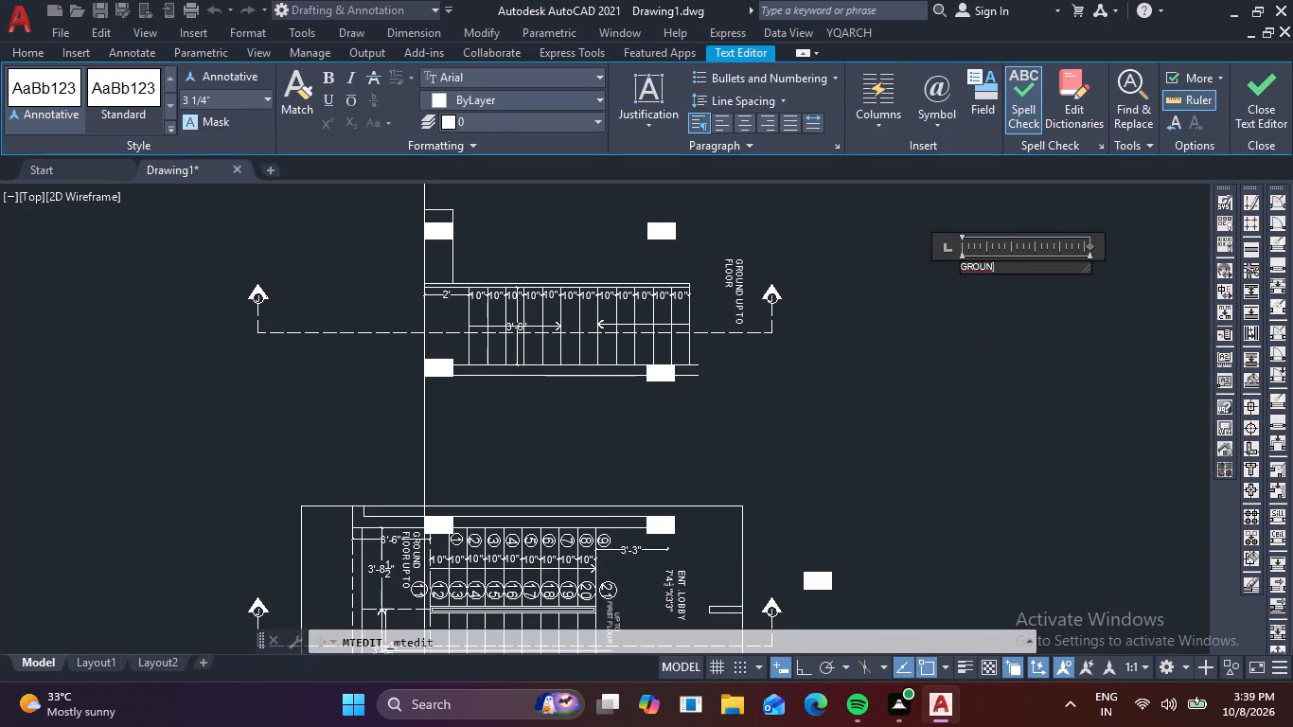
text(BALA)
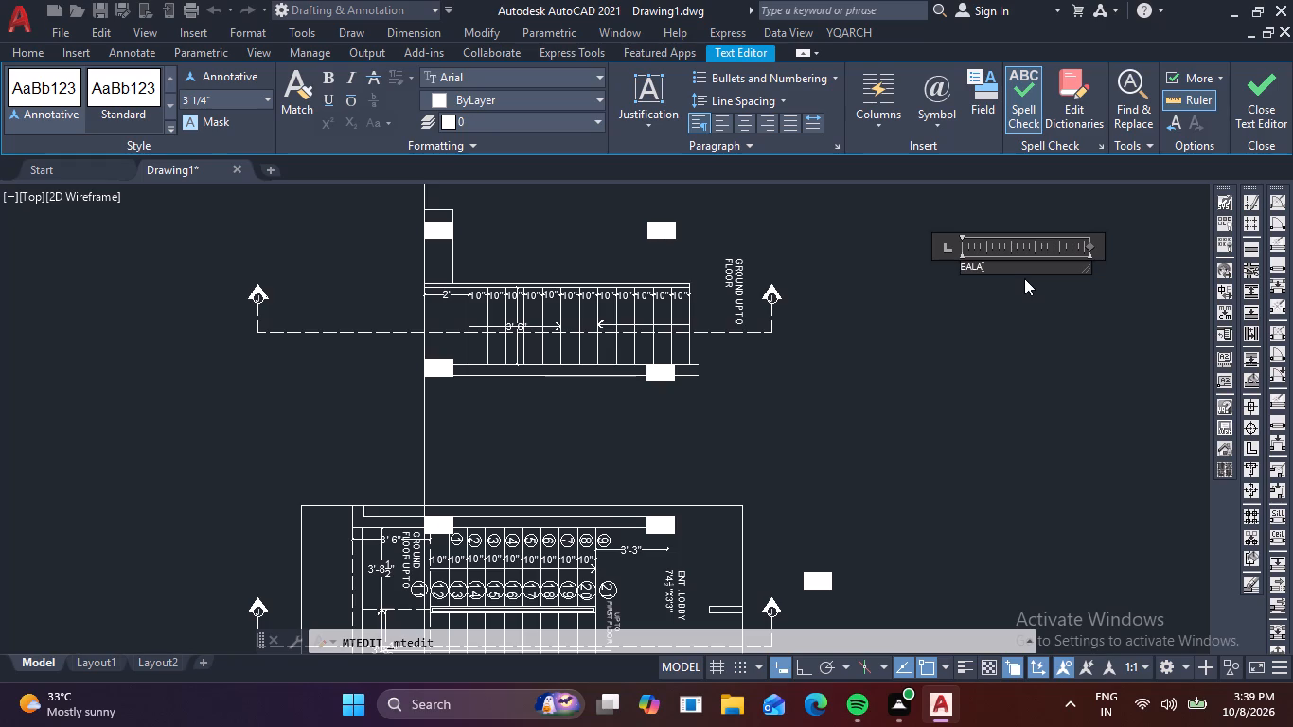
key(BackSpace)
key(BackSpace)
key(s)
text(ME)
text(NT)
key(Return)
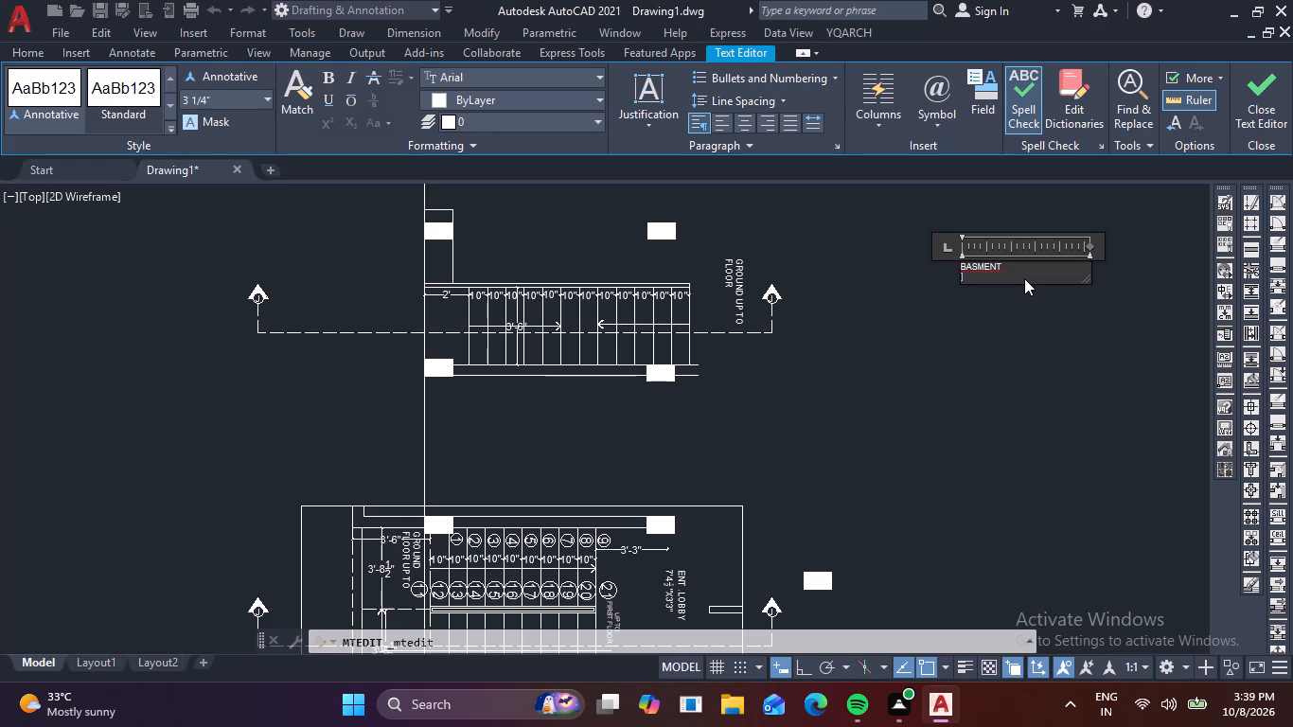
key(d)
key(BackSpace)
text(DN)
key(space)
text(TP)
key(BackSpace)
key(o)
click(918, 373)
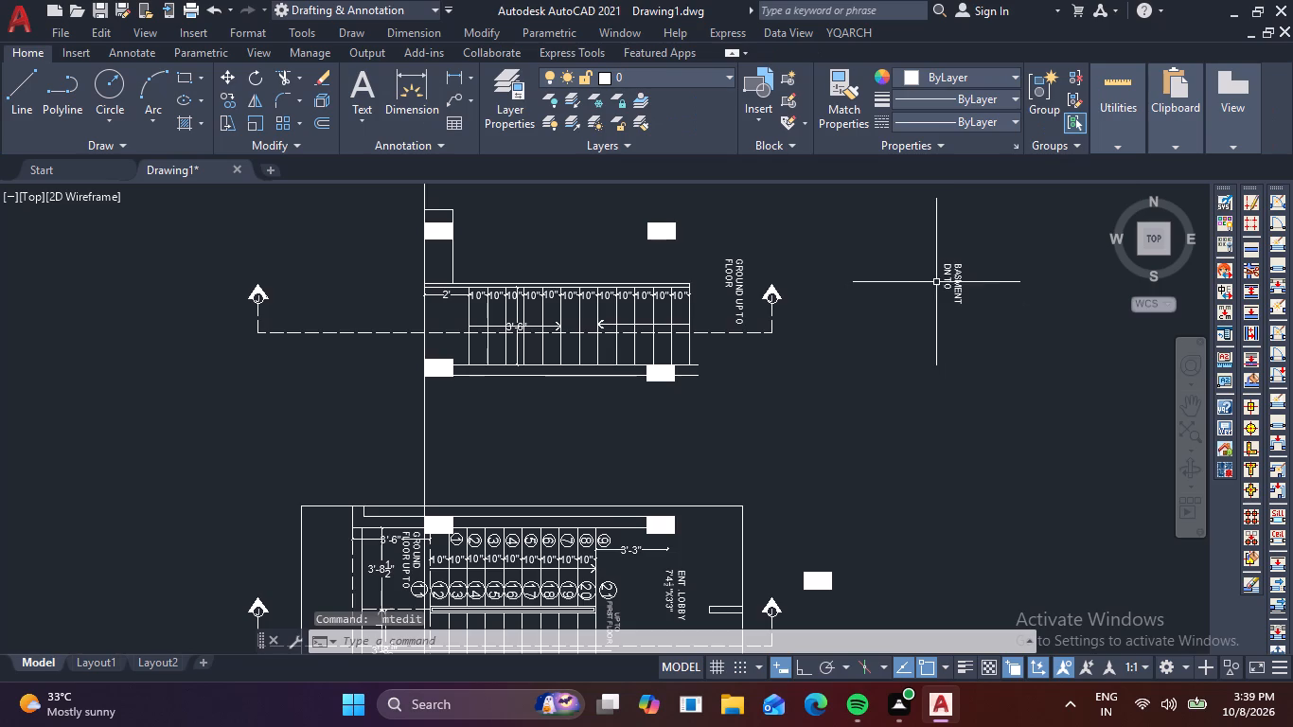
Move the "BASMENT DN TO" label into the 2' landing space at the left end of the new stair plan.
click(963, 275)
key(m)
key(space)
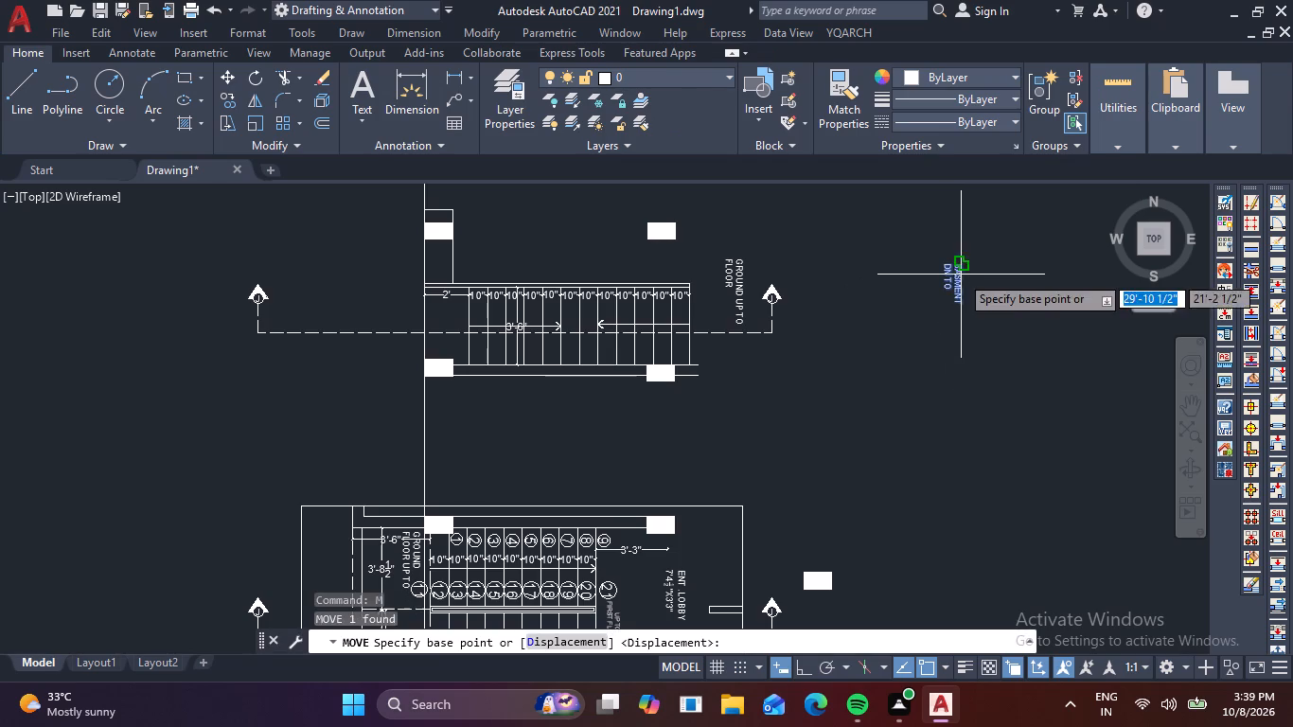
click(952, 280)
scroll(461, 290, up, 2)
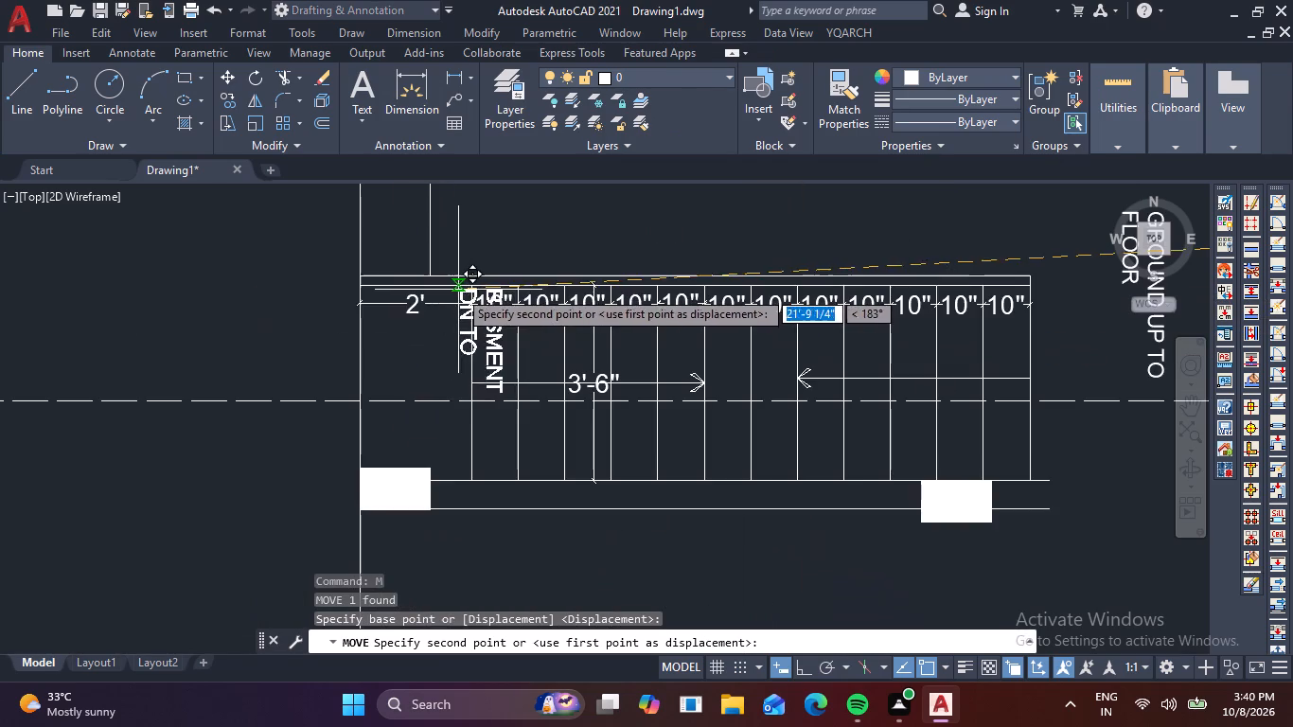
scroll(418, 320, up, 2)
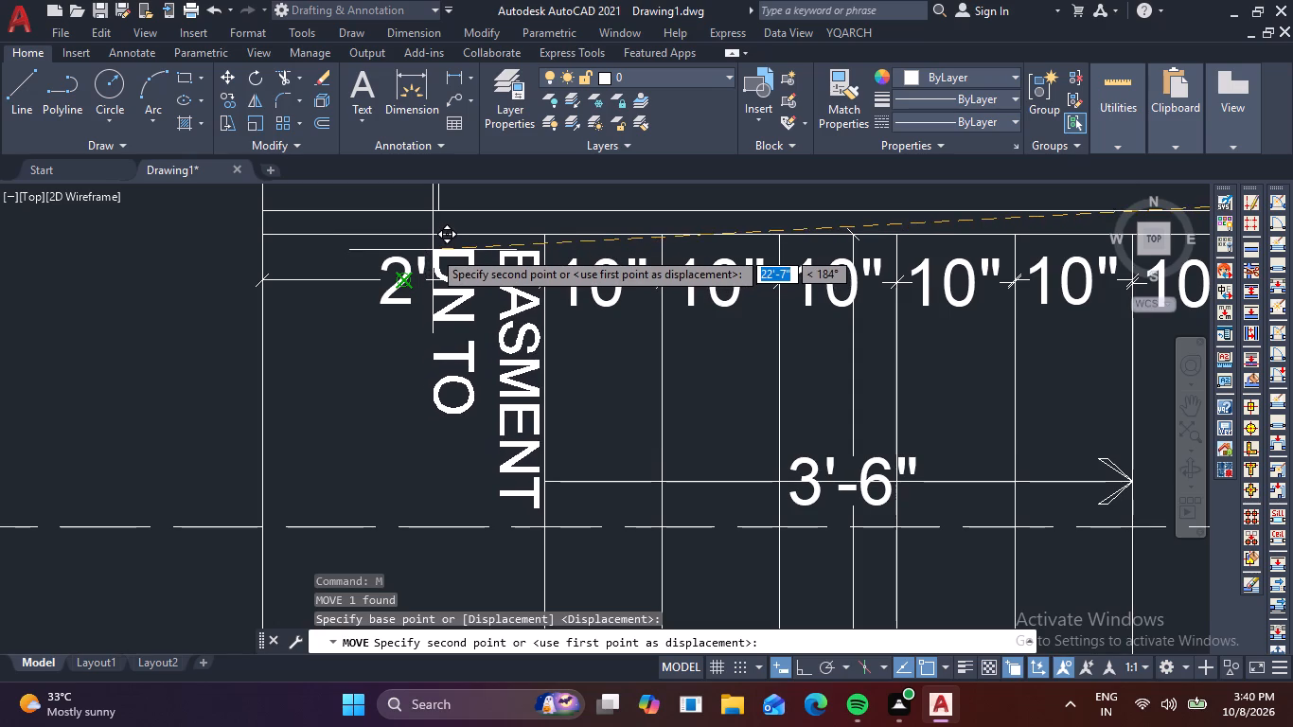
click(431, 247)
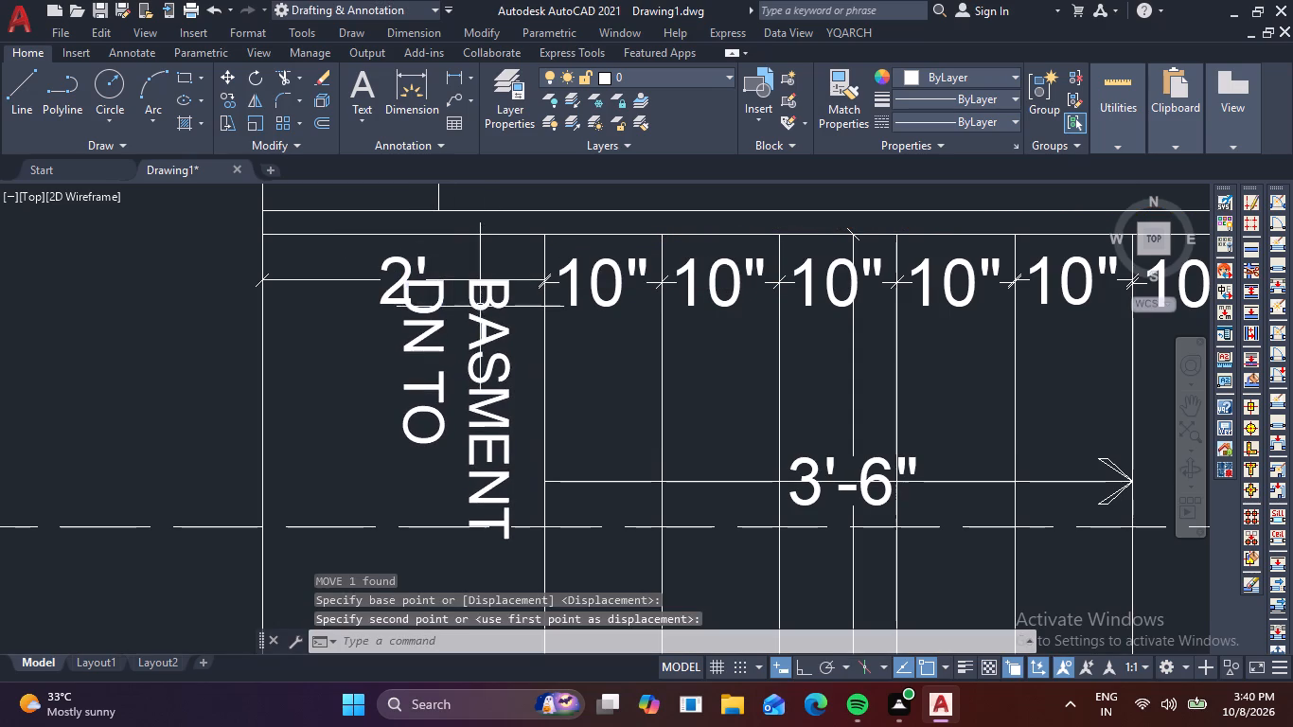
Nudge the "BASMENT DN TO" label up and right, close against the first tread line and below the wall line.
click(490, 308)
text(M)
key(space)
click(490, 308)
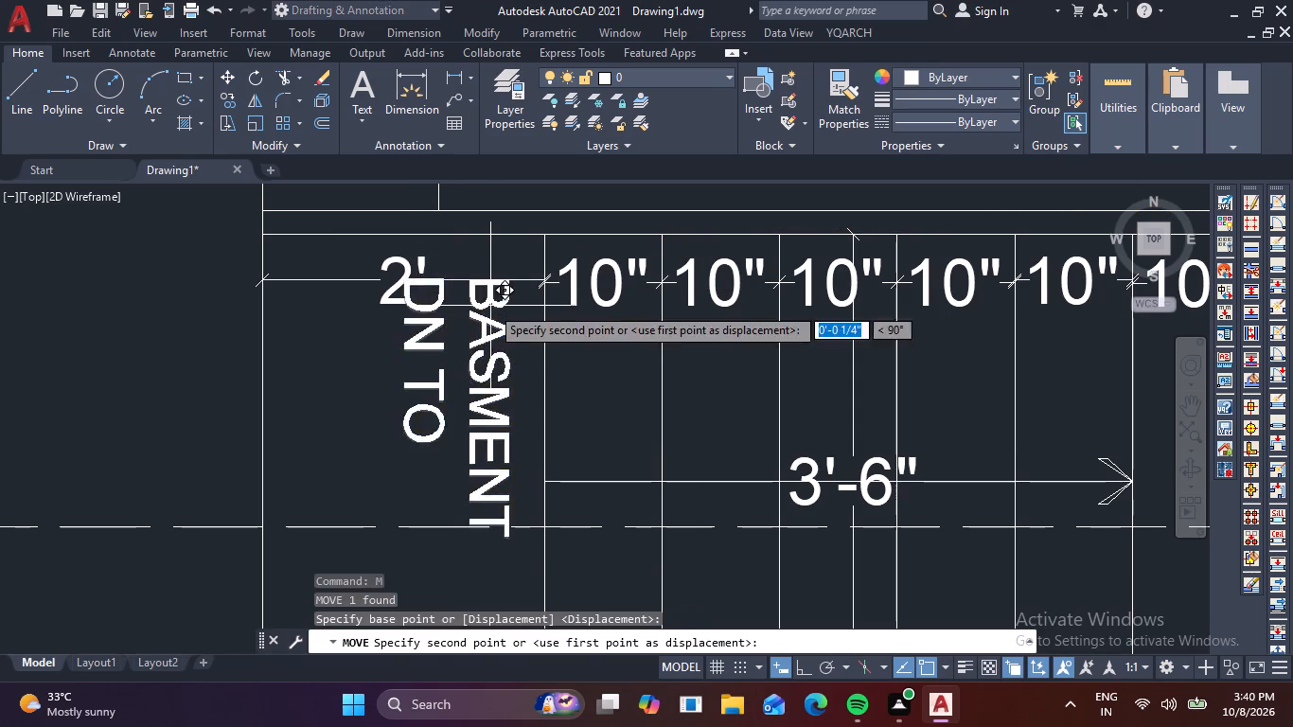
scroll(510, 275, up, 1)
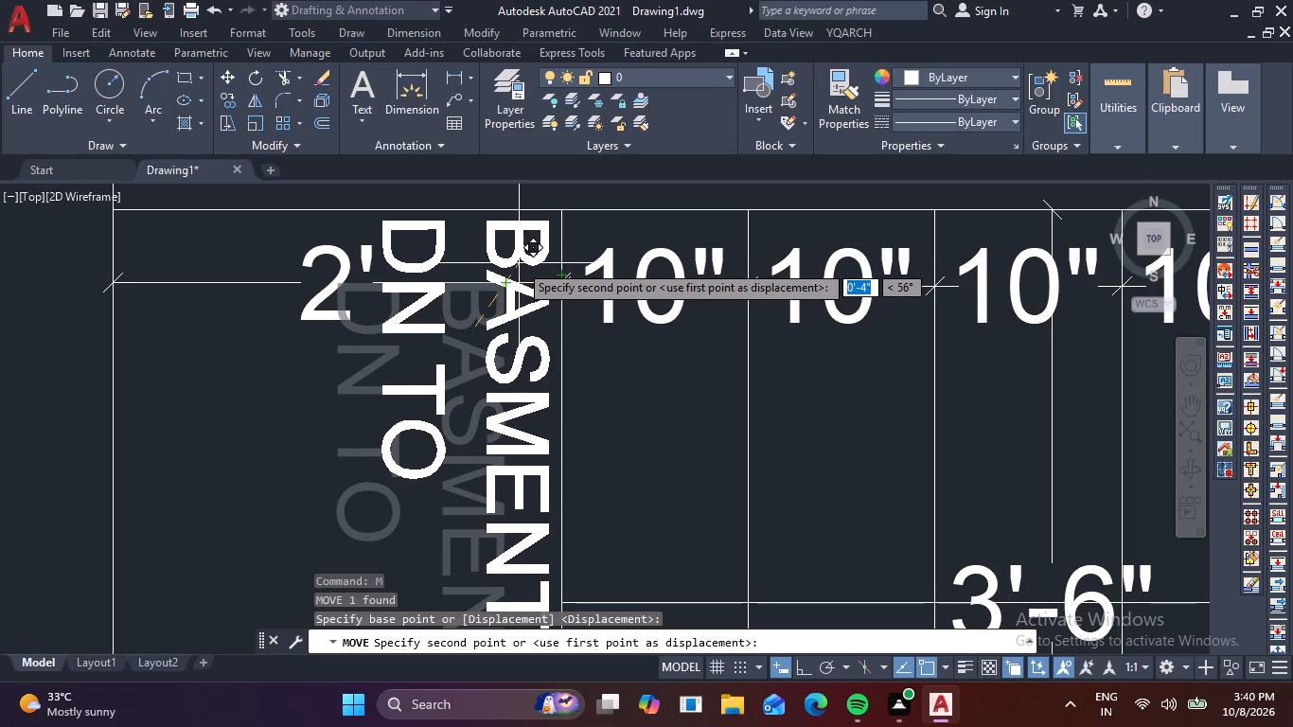
click(519, 263)
scroll(519, 263, down, 2)
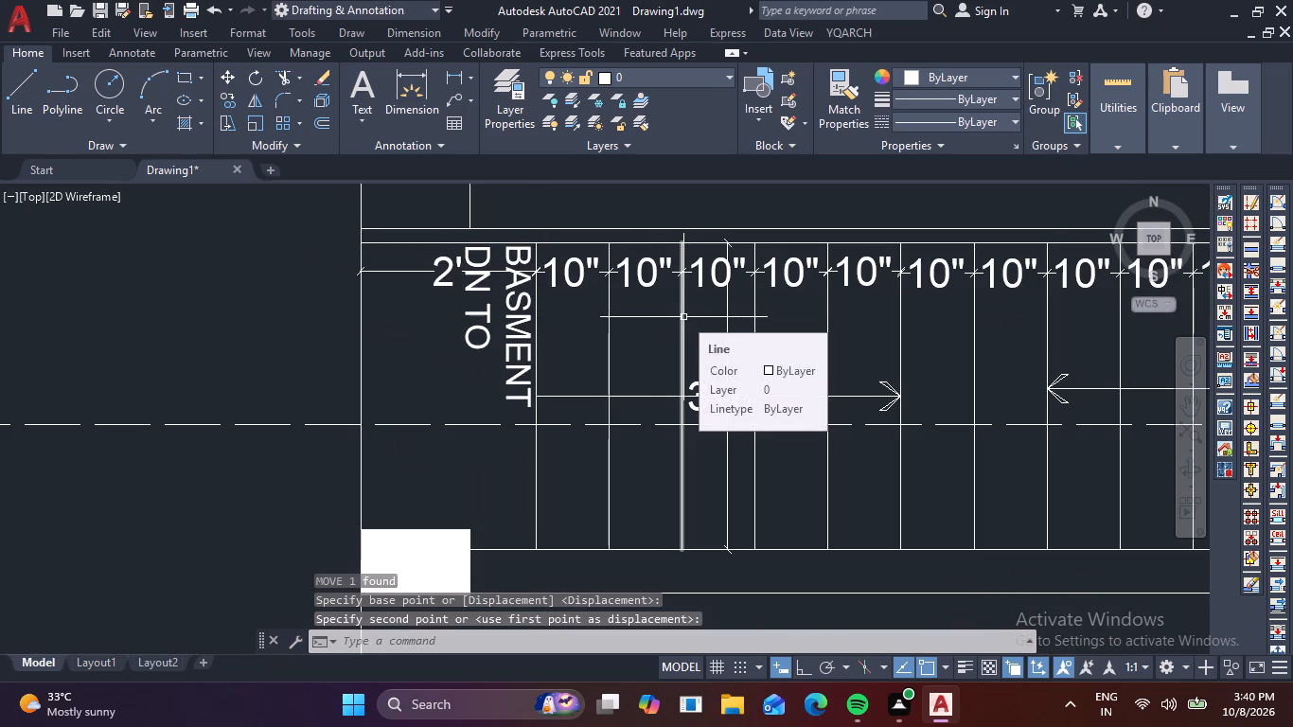
Move the "GROUND UP TO FLOOR" label closer to the right end of the new stair plan.
scroll(683, 317, down, 4)
scroll(954, 298, up, 1)
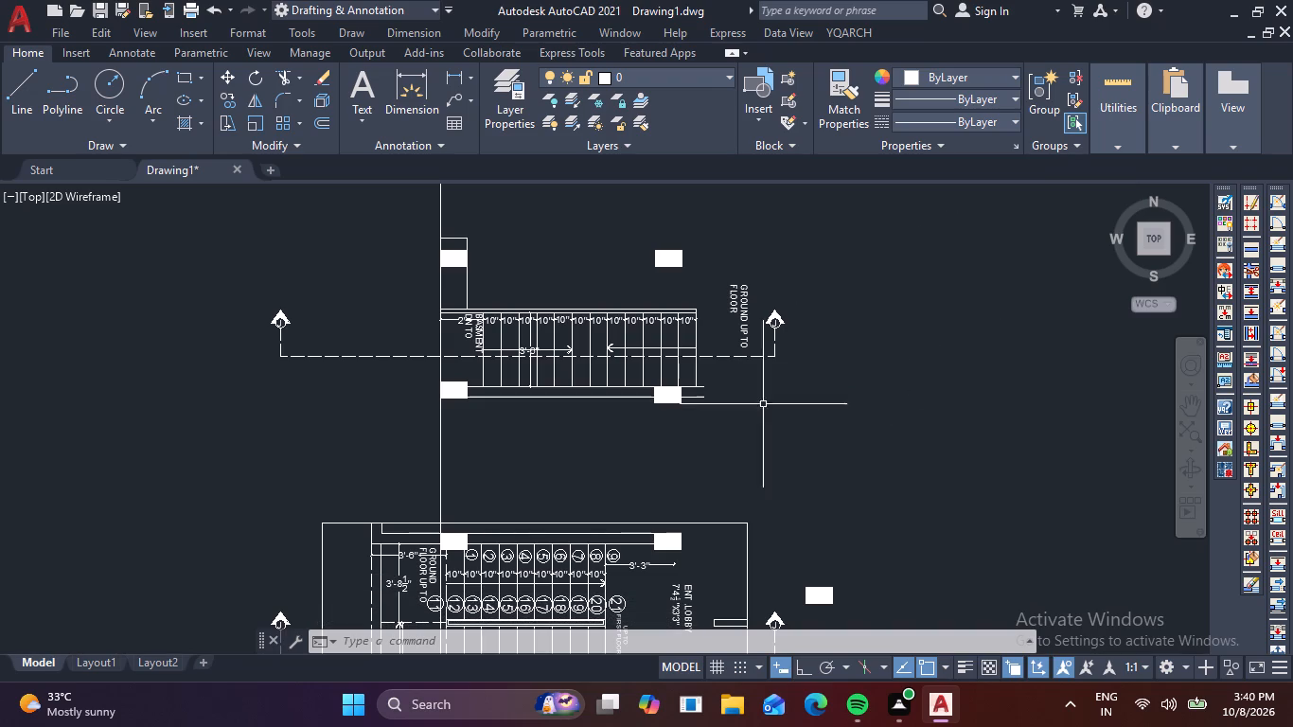
click(744, 313)
text(M)
key(space)
click(744, 313)
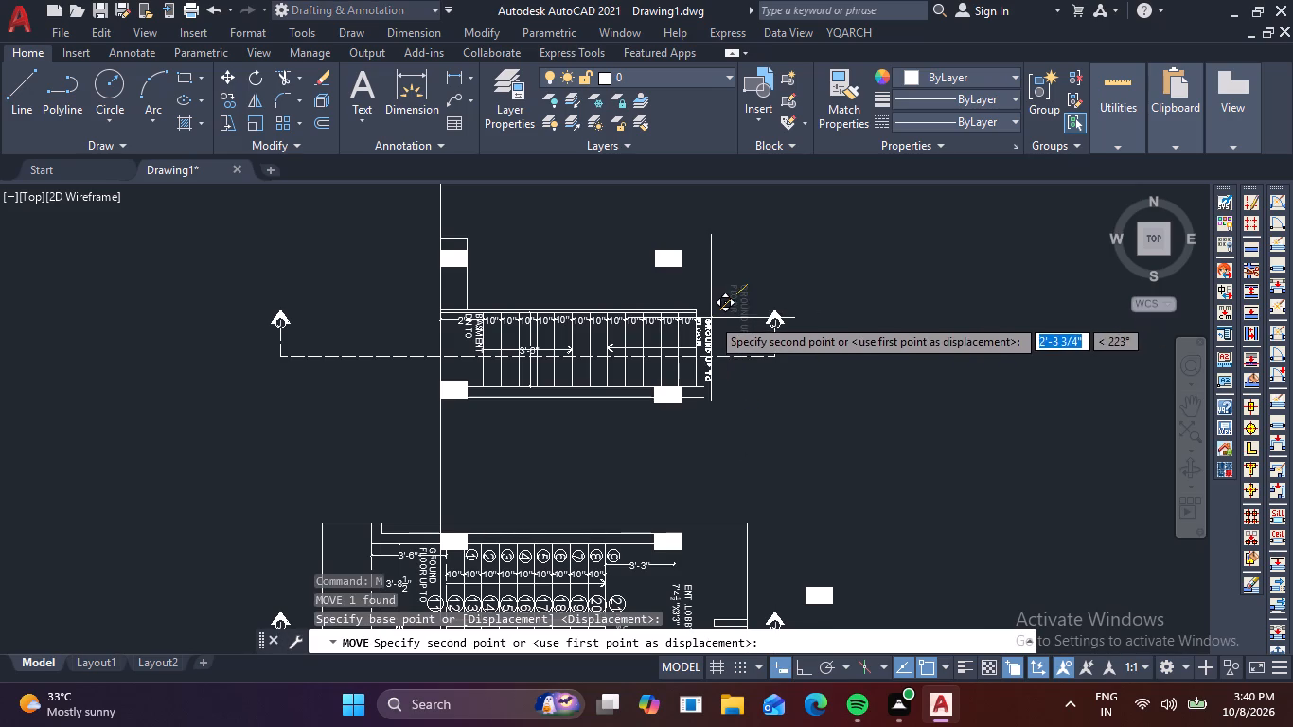
scroll(704, 275, up, 2)
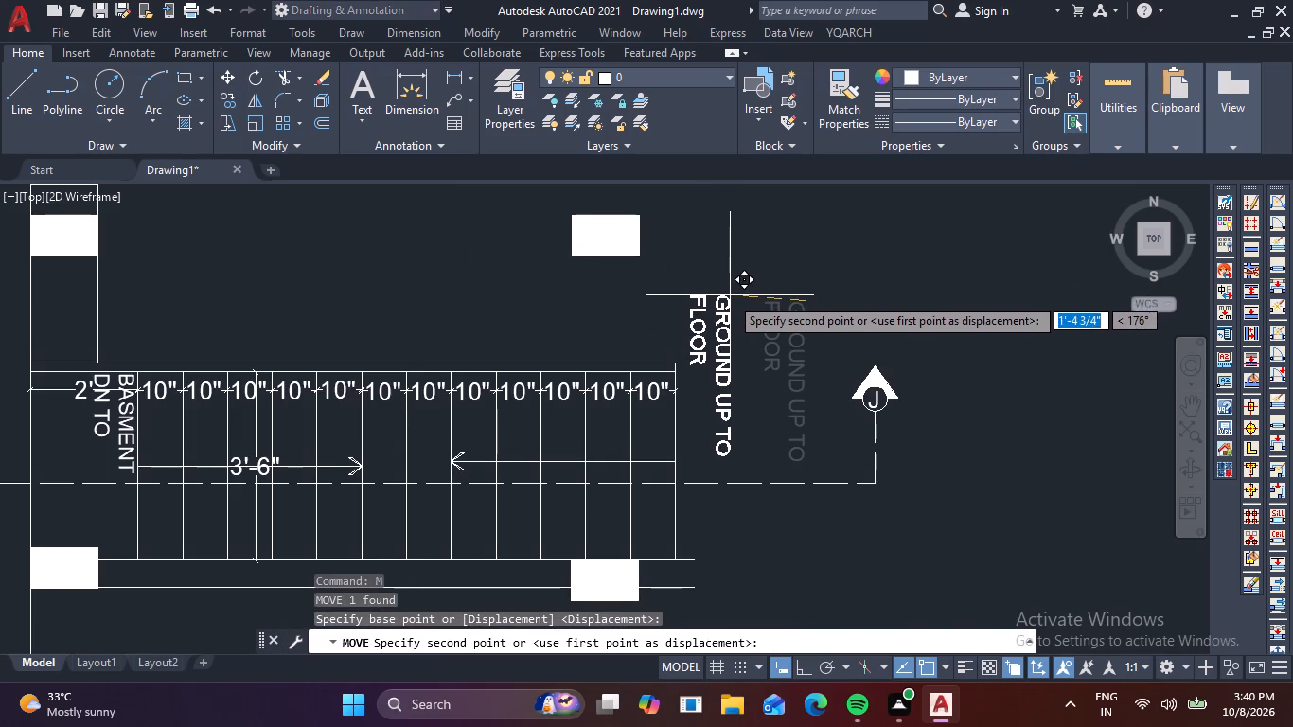
click(729, 299)
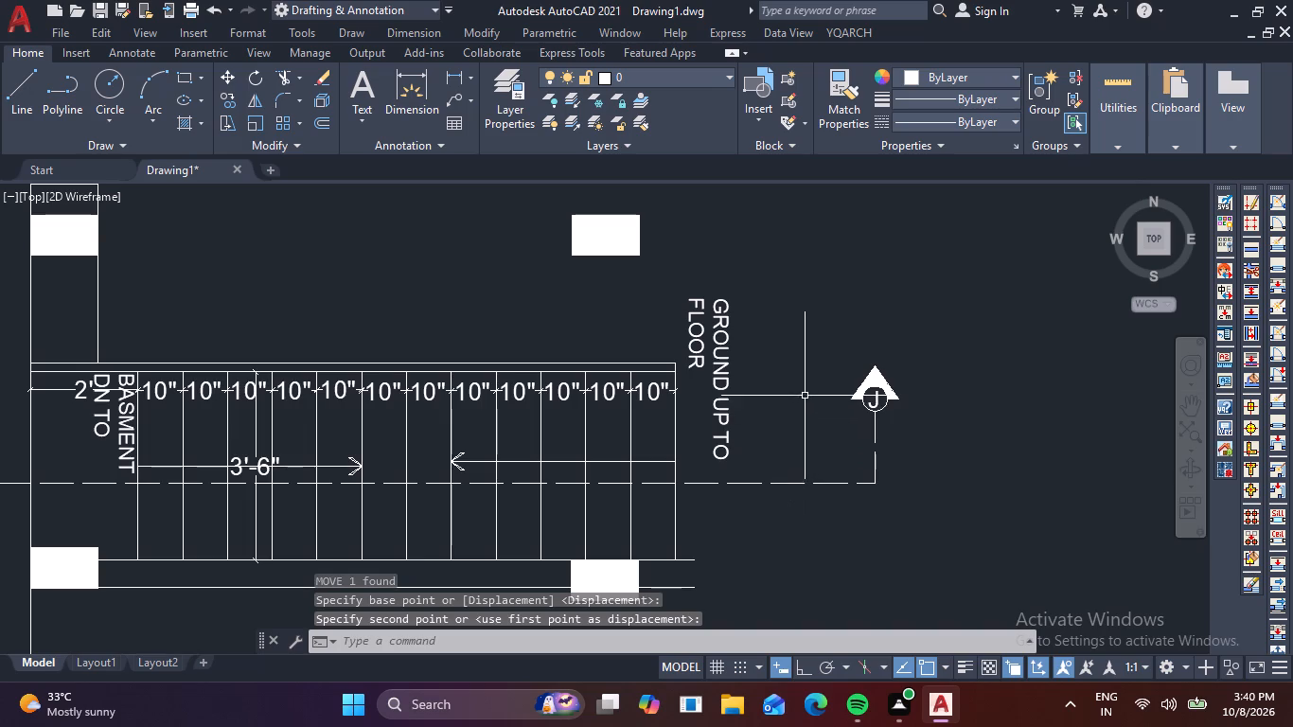
Draw an outline rectangle about 19' by 9' around the new stair plan and its columns, inside the section markers.
scroll(805, 396, down, 1)
scroll(532, 347, down, 2)
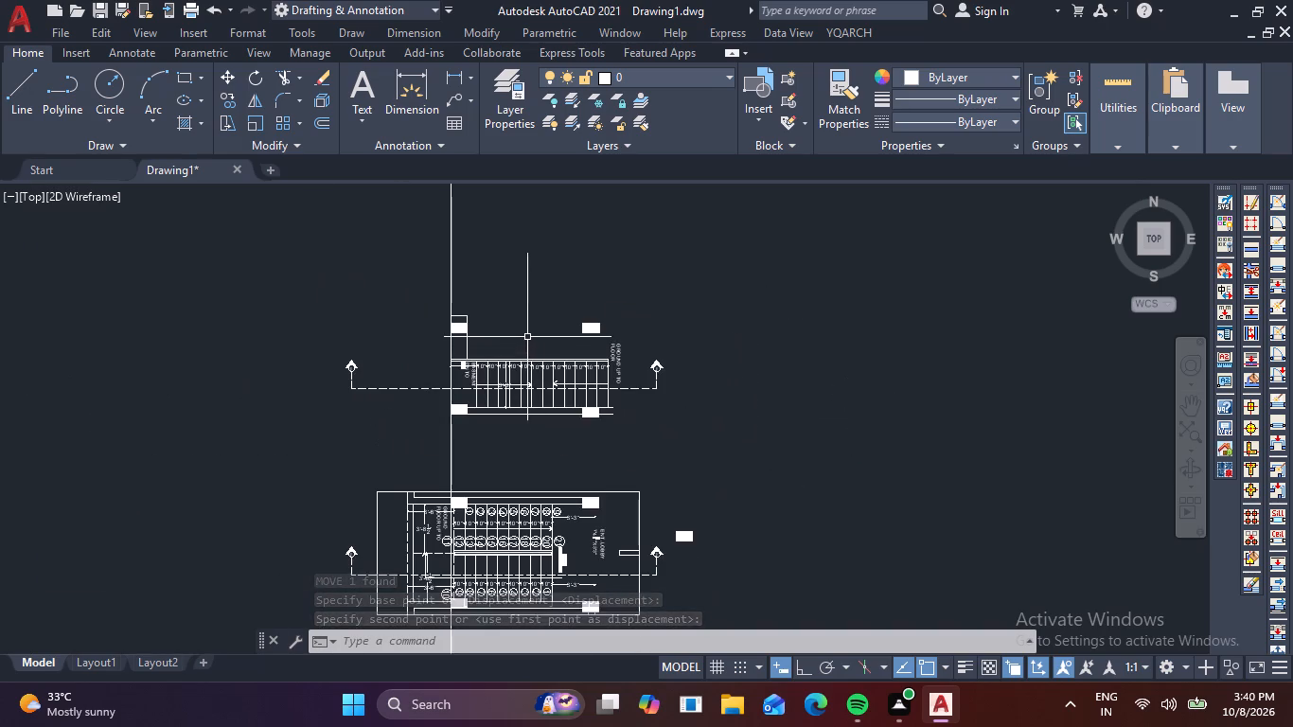
middle_drag(527, 337, 544, 412)
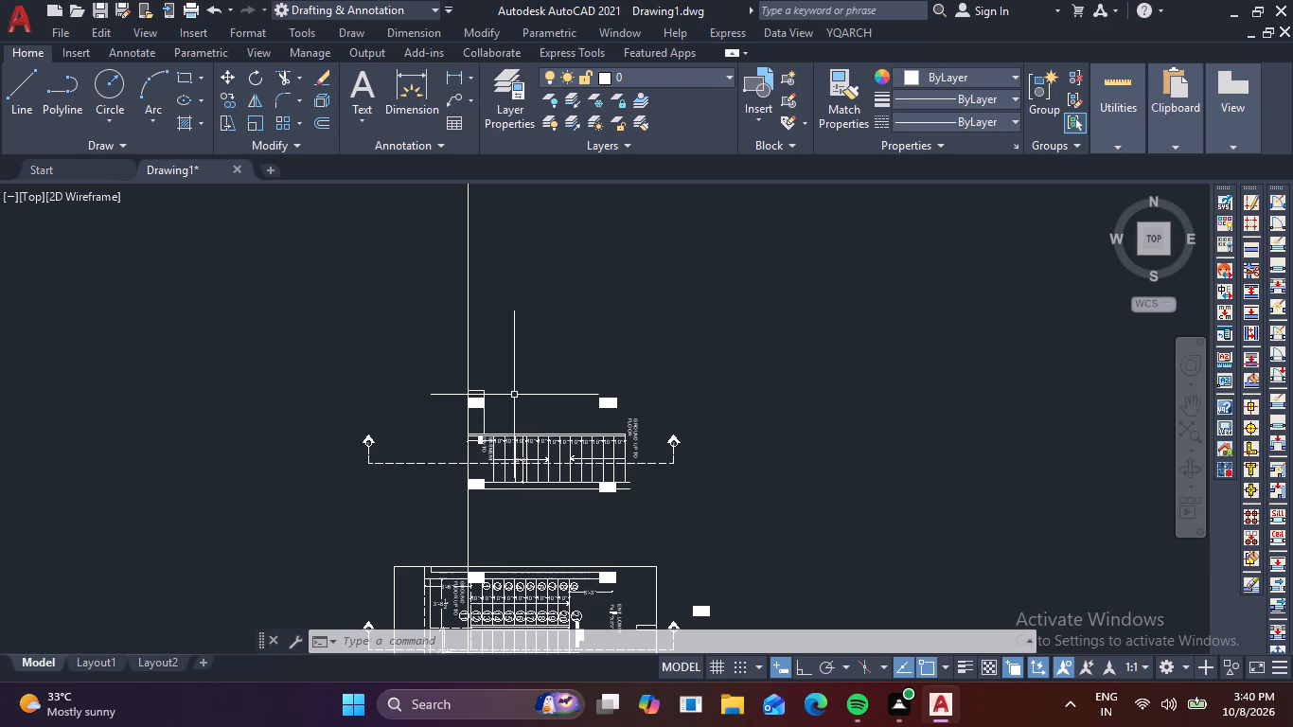
text(RE)
key(c)
key(space)
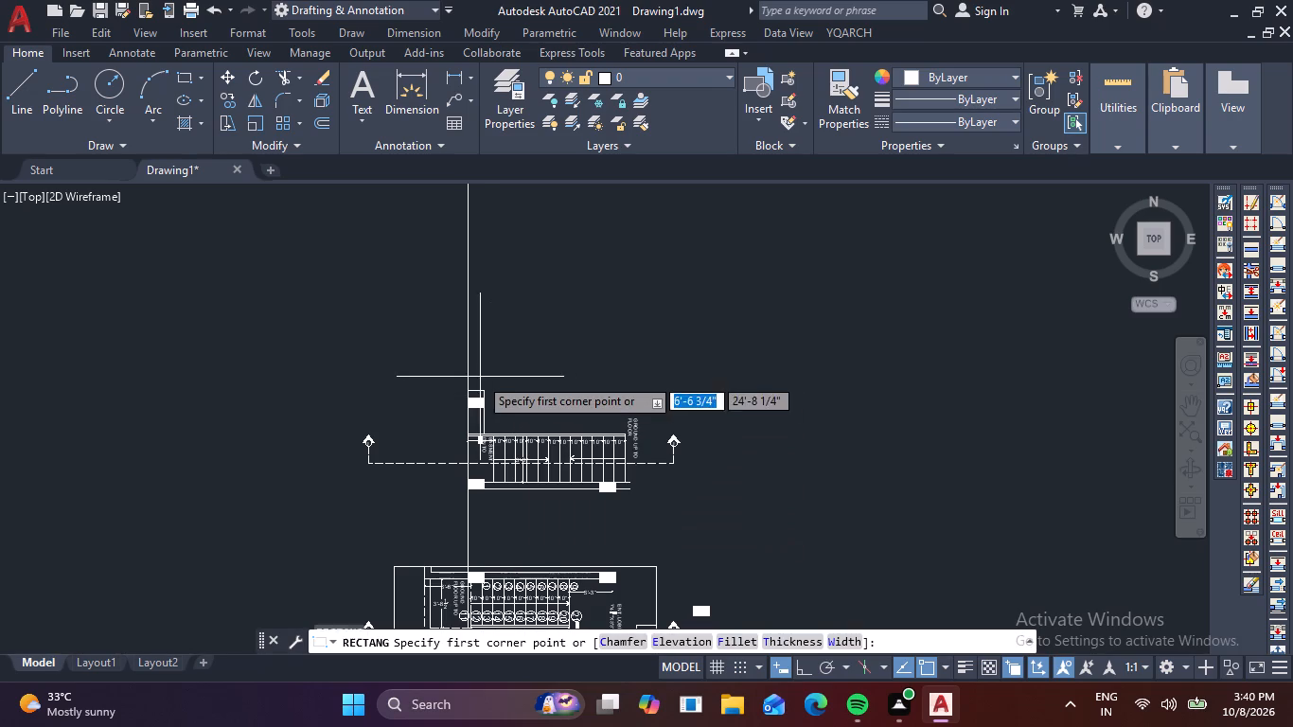
click(393, 383)
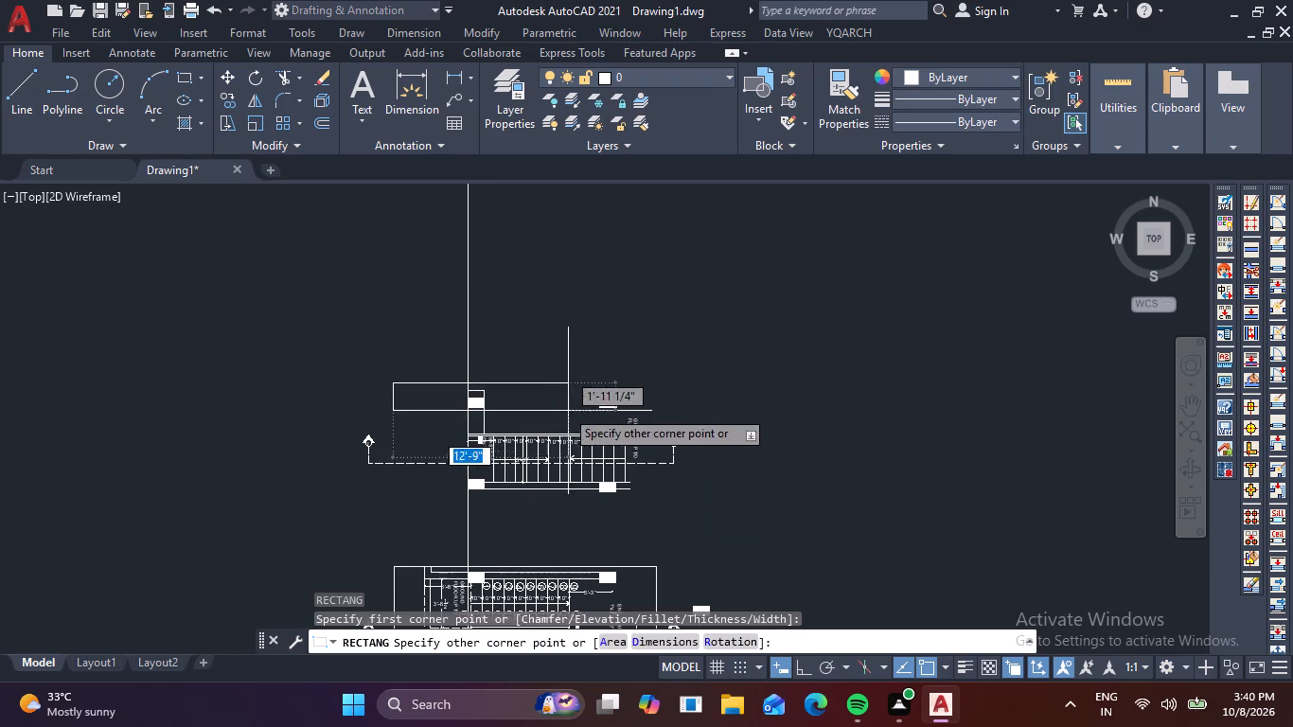
scroll(647, 528, up, 3)
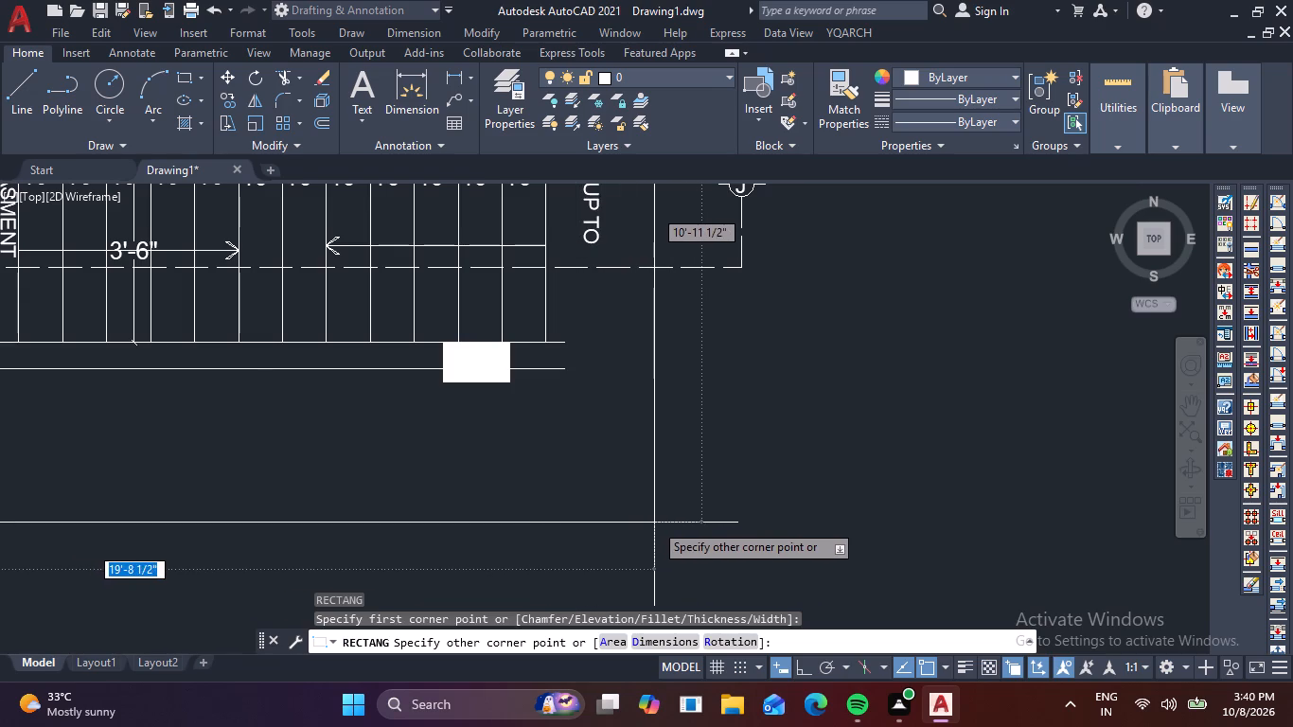
scroll(654, 523, down, 2)
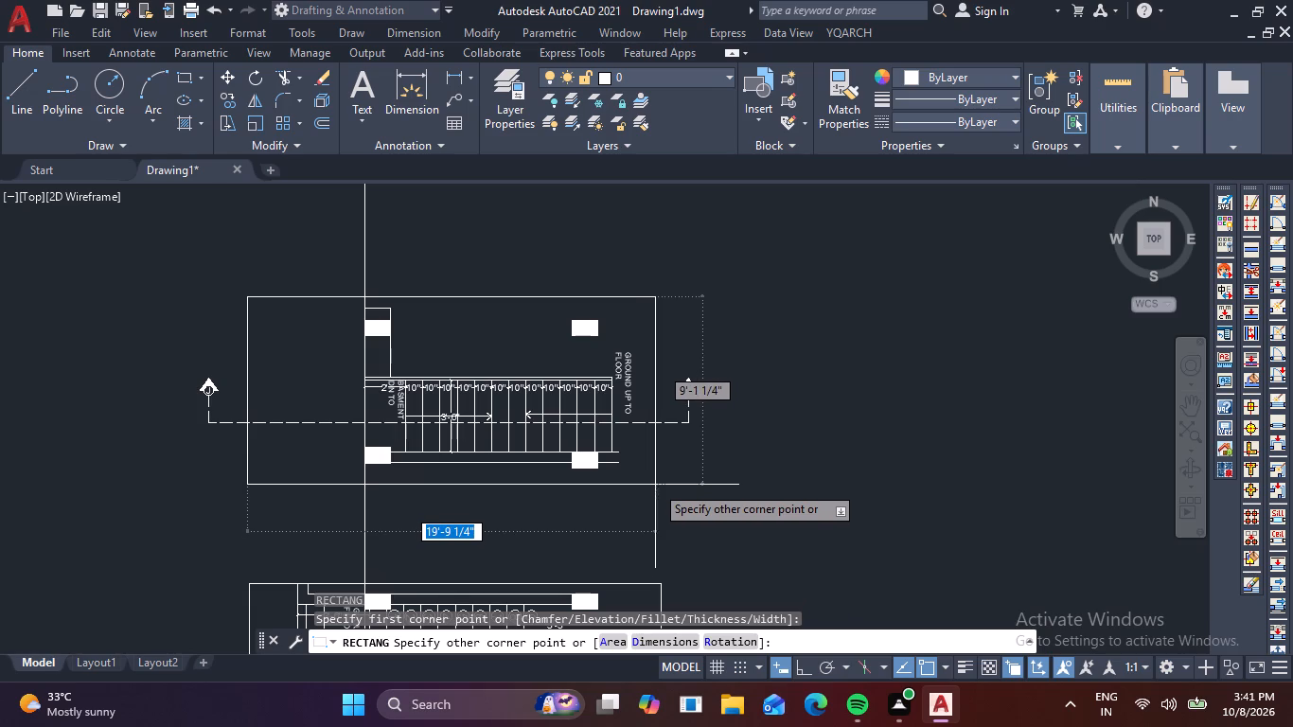
click(645, 482)
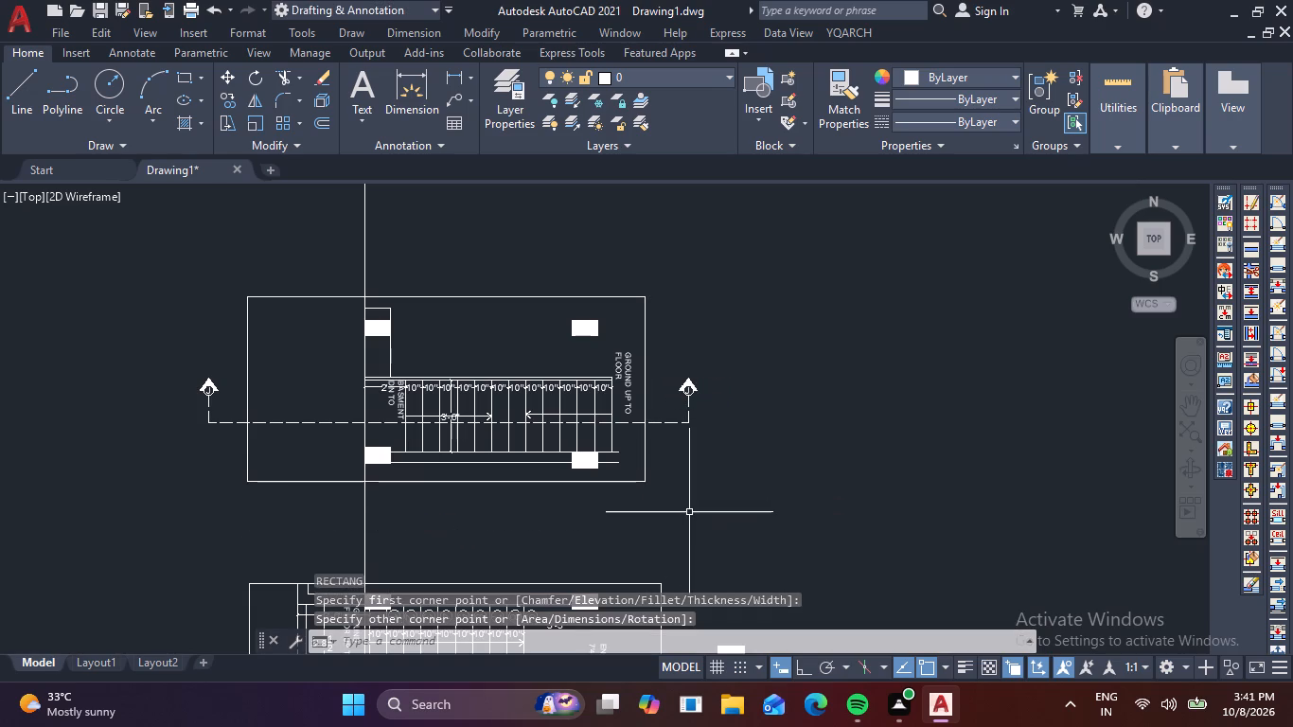
key(Escape)
Extend the two lower wall lines of the new stair plan to the outline's right edge.
text(EX)
key(space)
scroll(605, 463, up, 3)
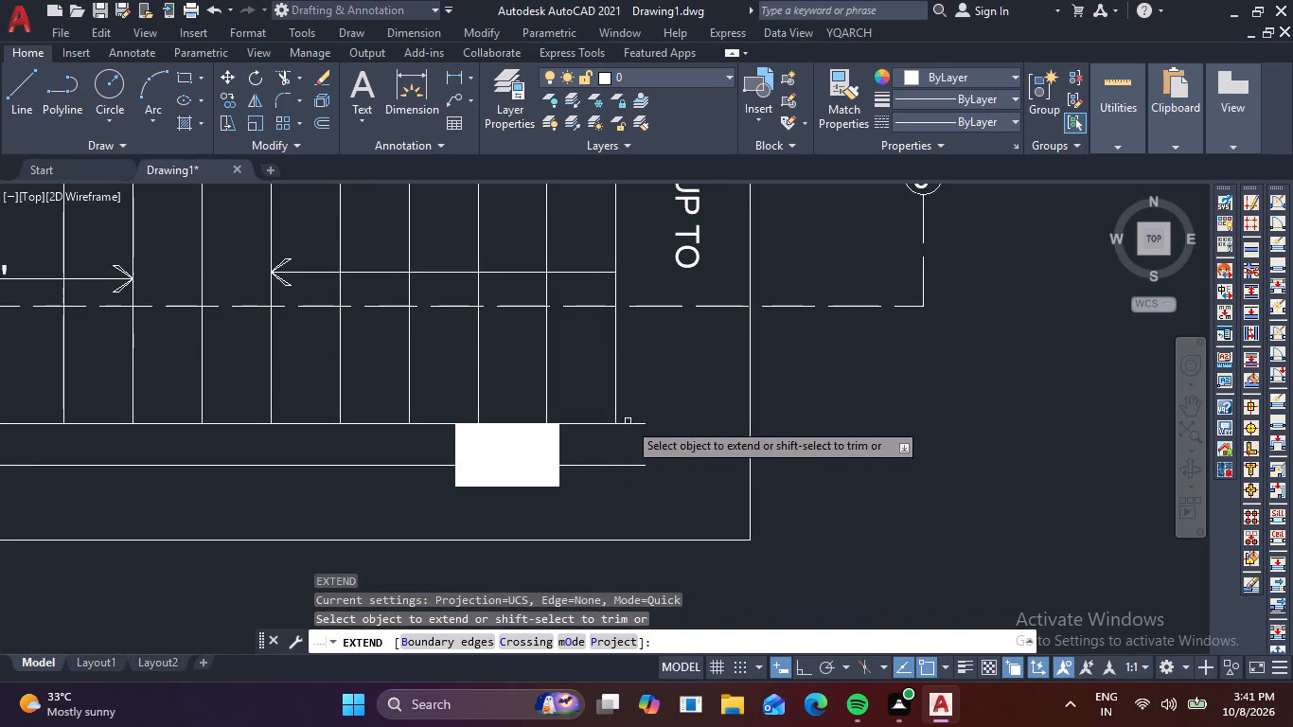
drag(631, 420, 627, 499)
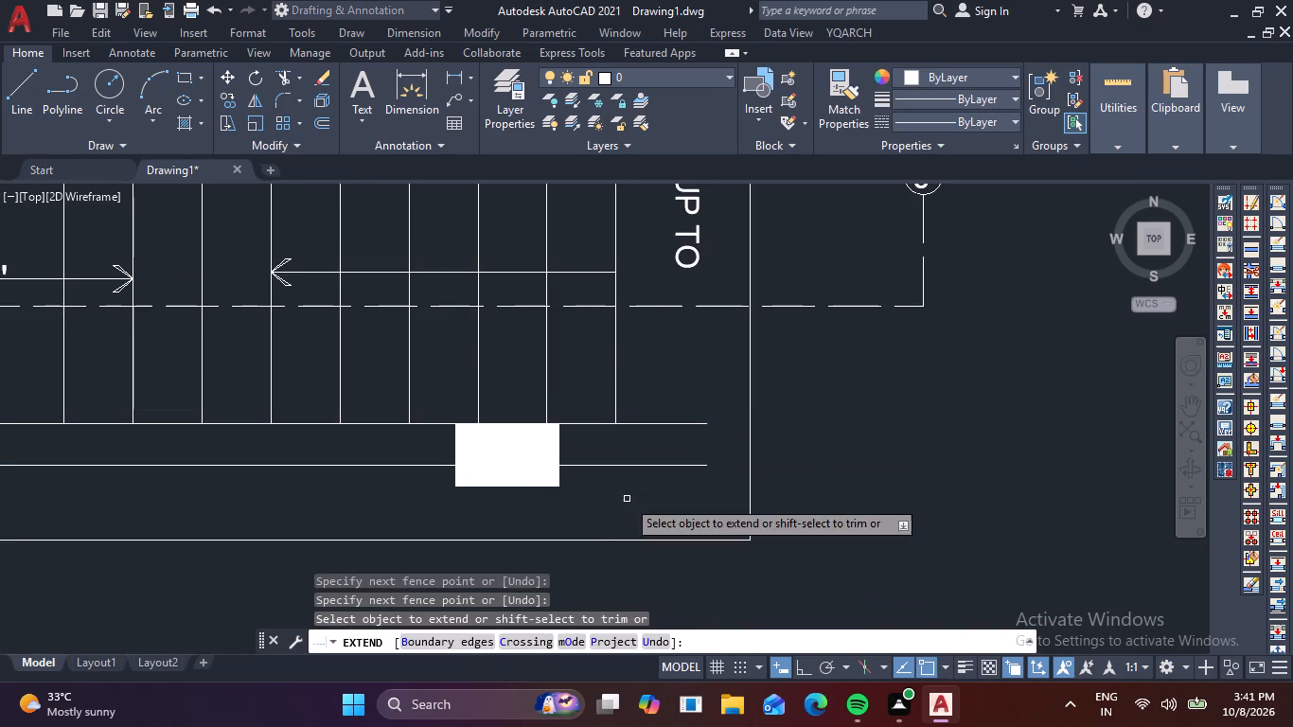
drag(665, 402, 671, 510)
scroll(756, 446, down, 3)
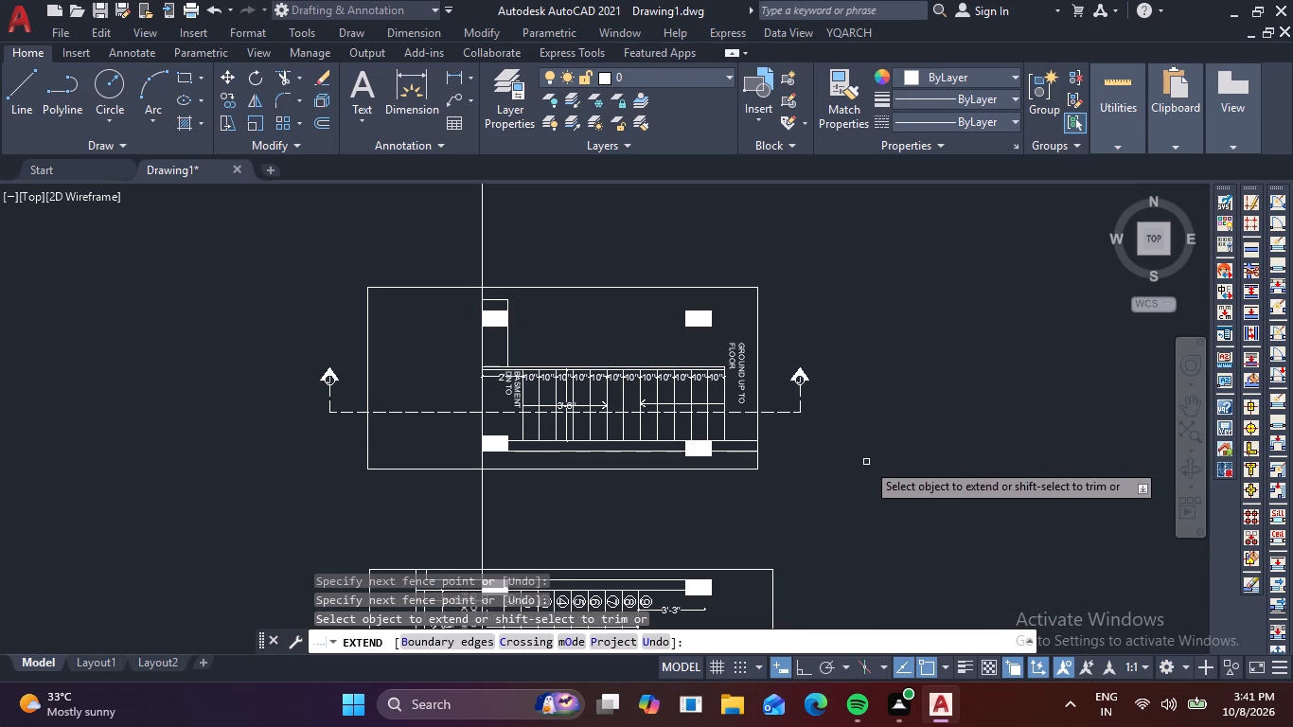
key(Escape)
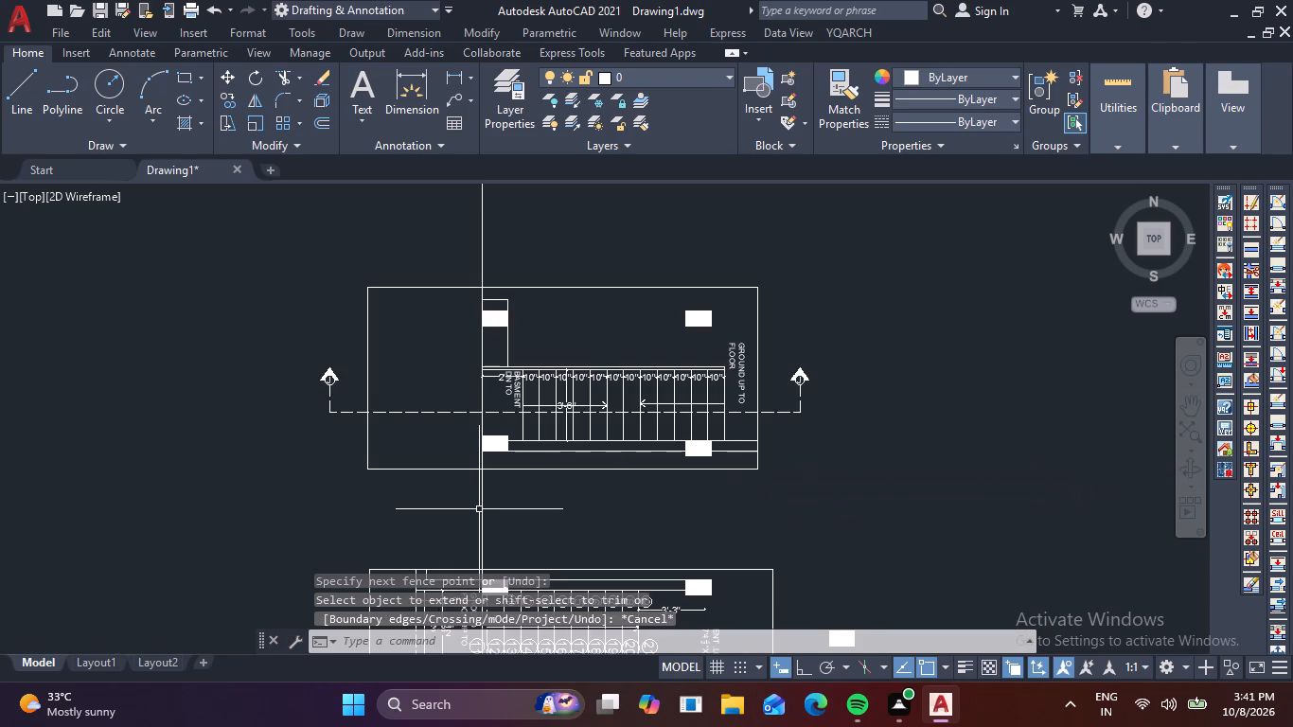
Trim the long vertical construction line where it runs outside the new plan's outline, both below and above it.
key(t)
key(r)
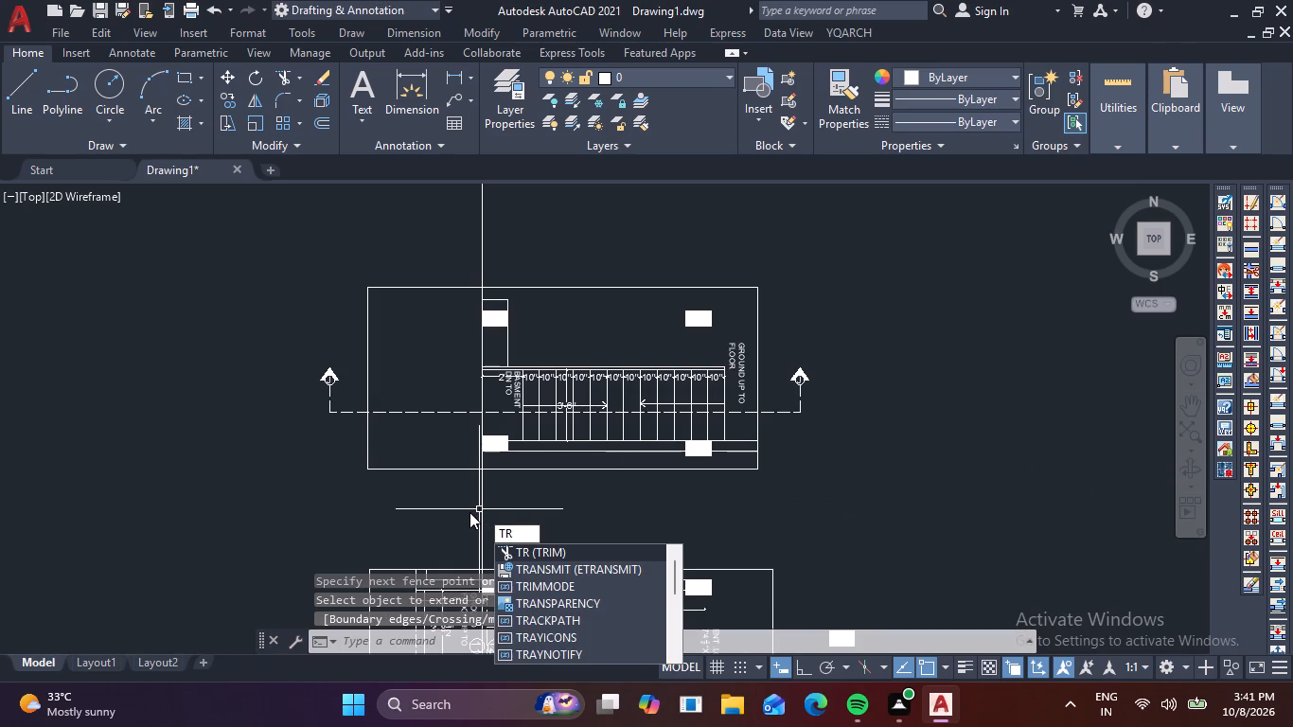
key(space)
click(480, 510)
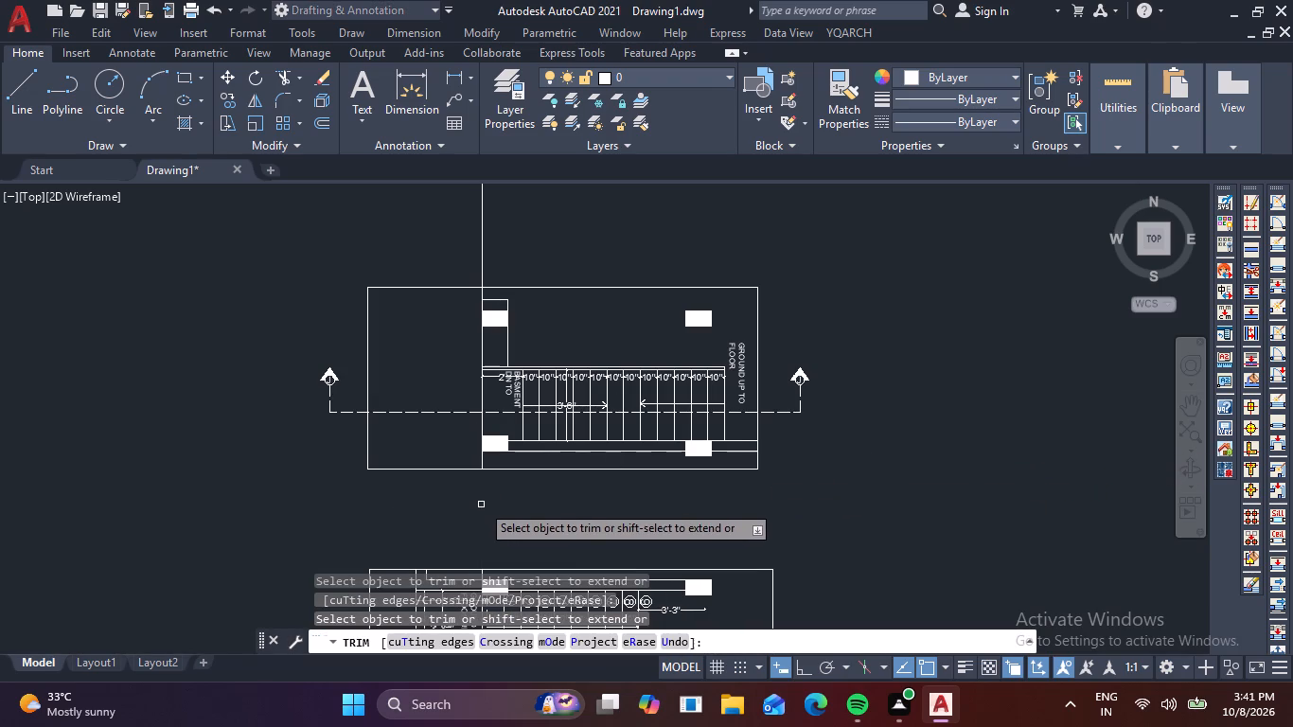
click(484, 242)
key(Escape)
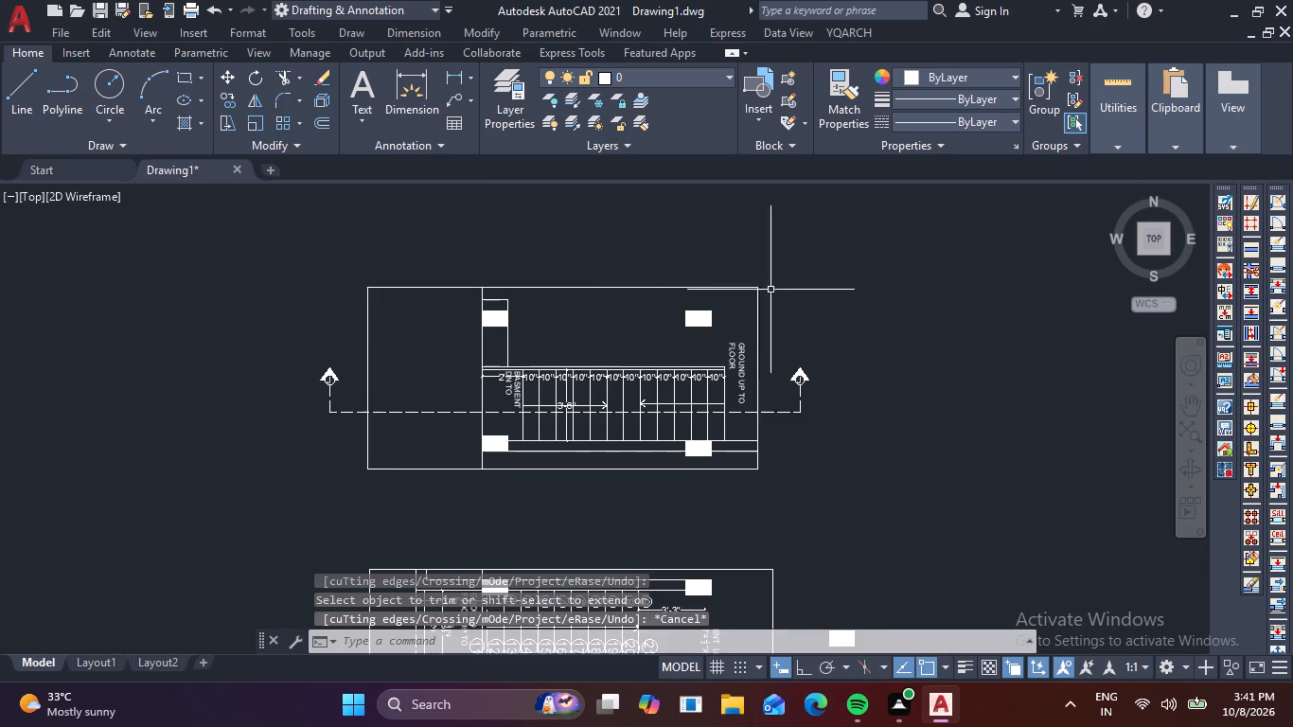
Examine the numbered stair plan, the vertical line running below it, and its placement relative to the new plan.
scroll(780, 294, down, 2)
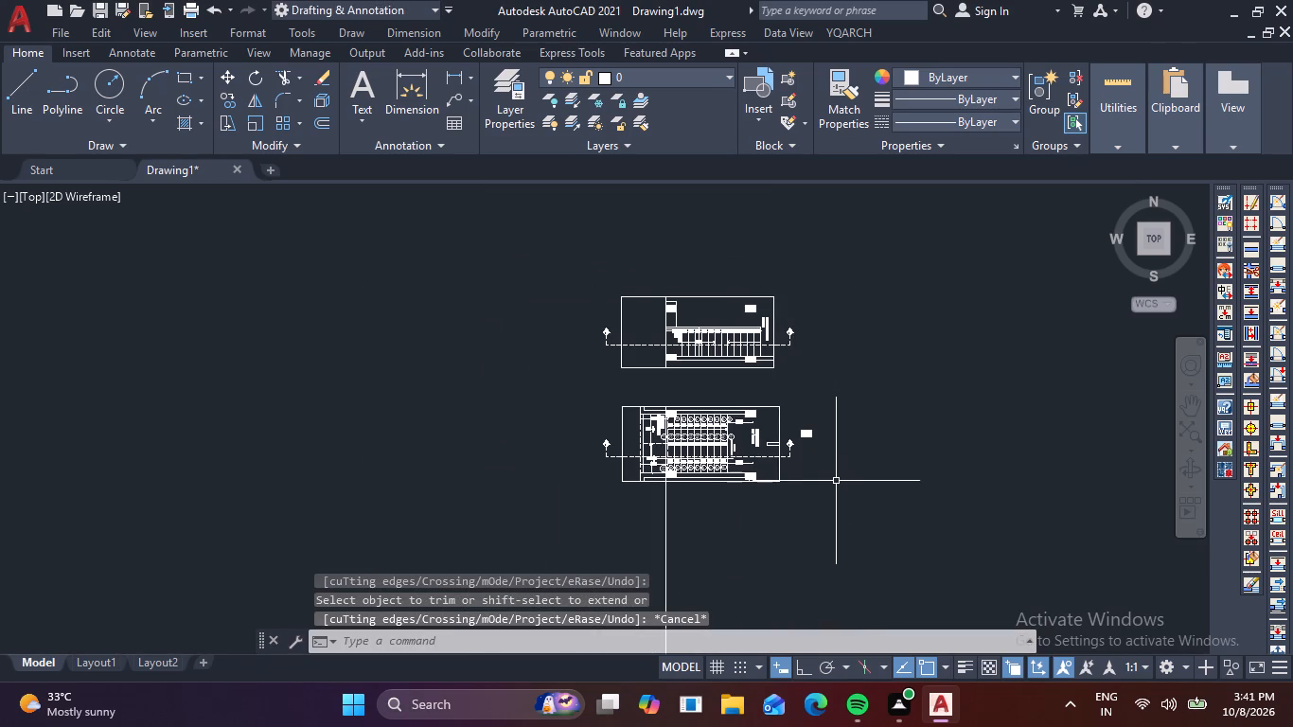
middle_drag(779, 559, 781, 450)
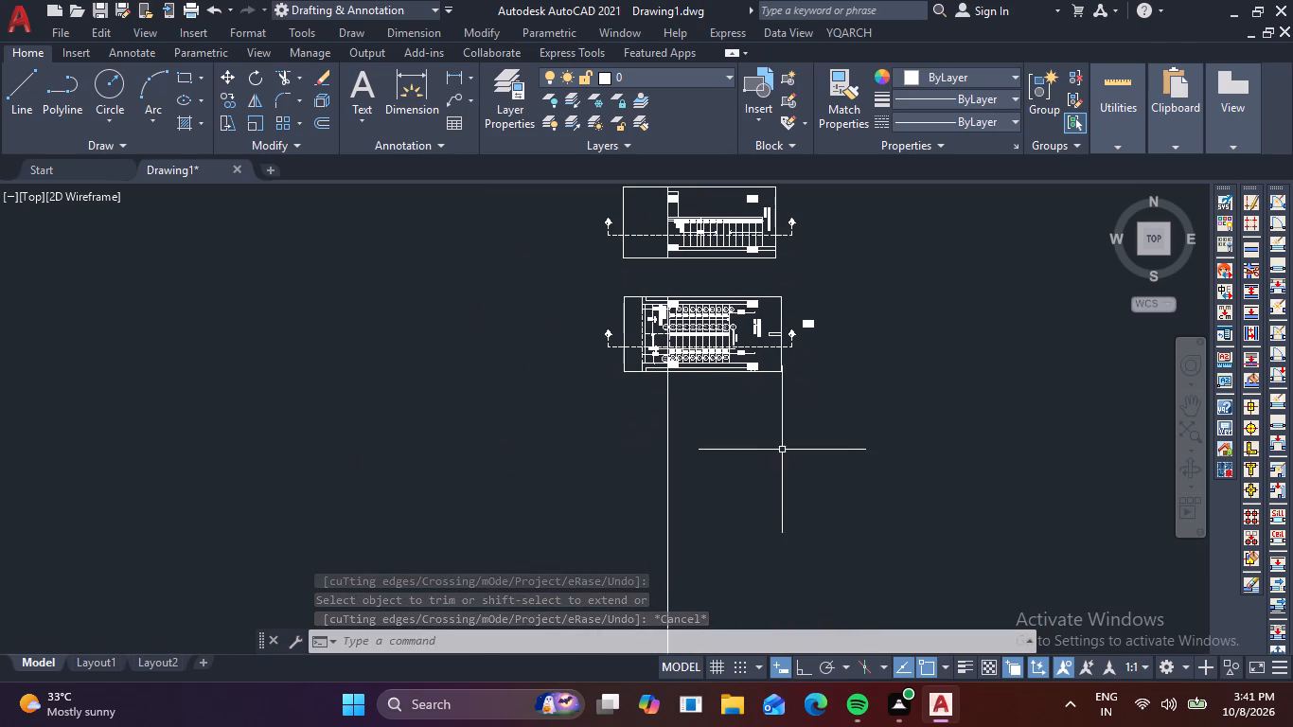
scroll(681, 425, up, 2)
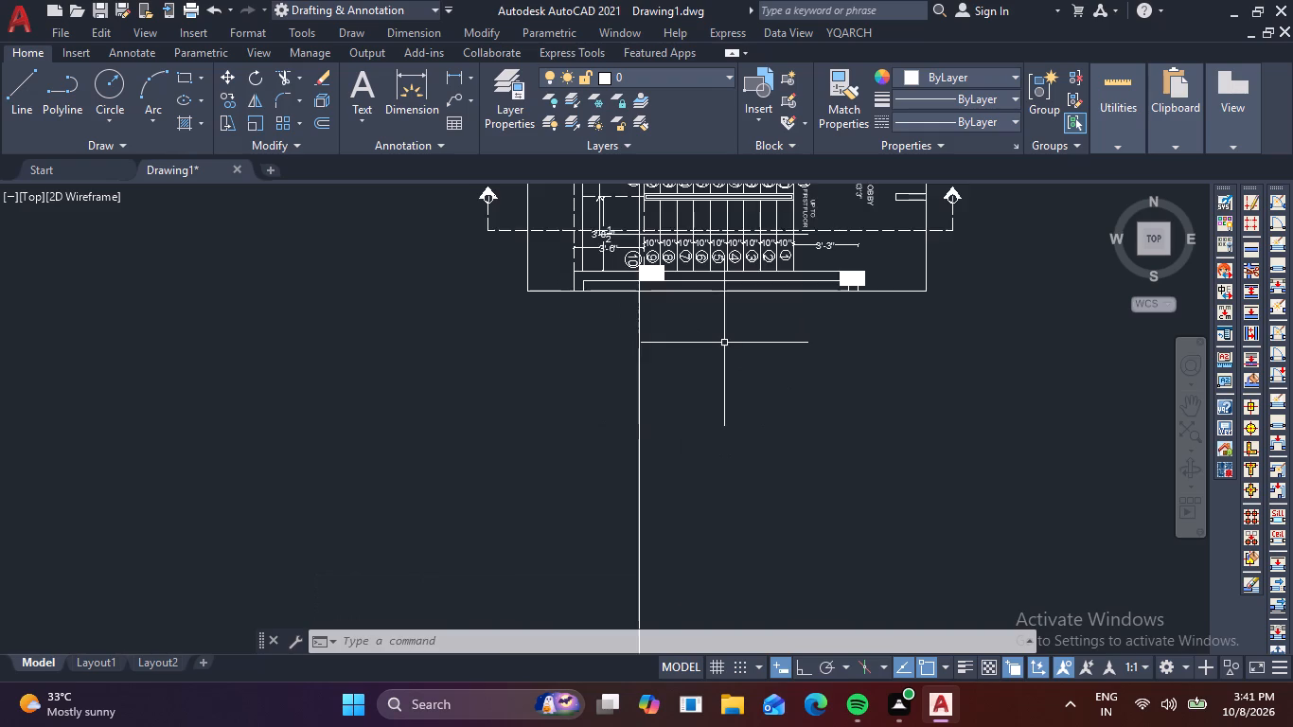
scroll(723, 342, up, 2)
middle_drag(741, 375, 788, 567)
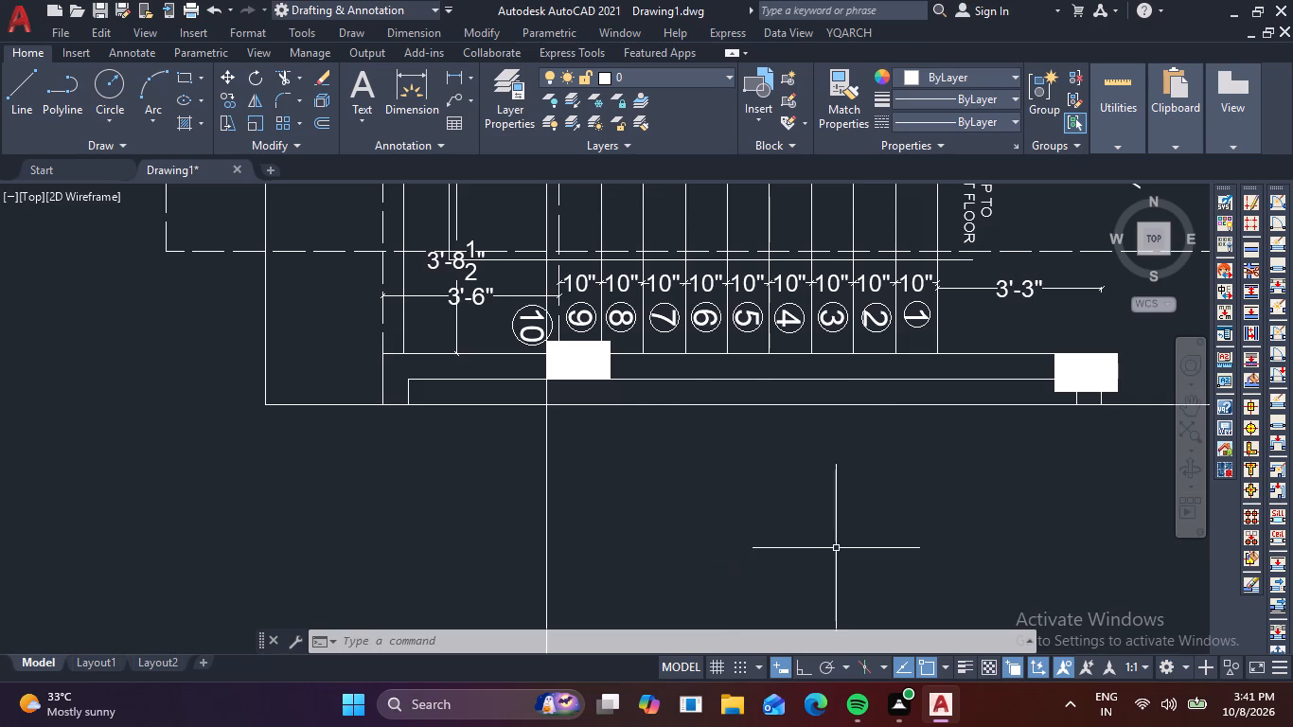
scroll(837, 547, down, 3)
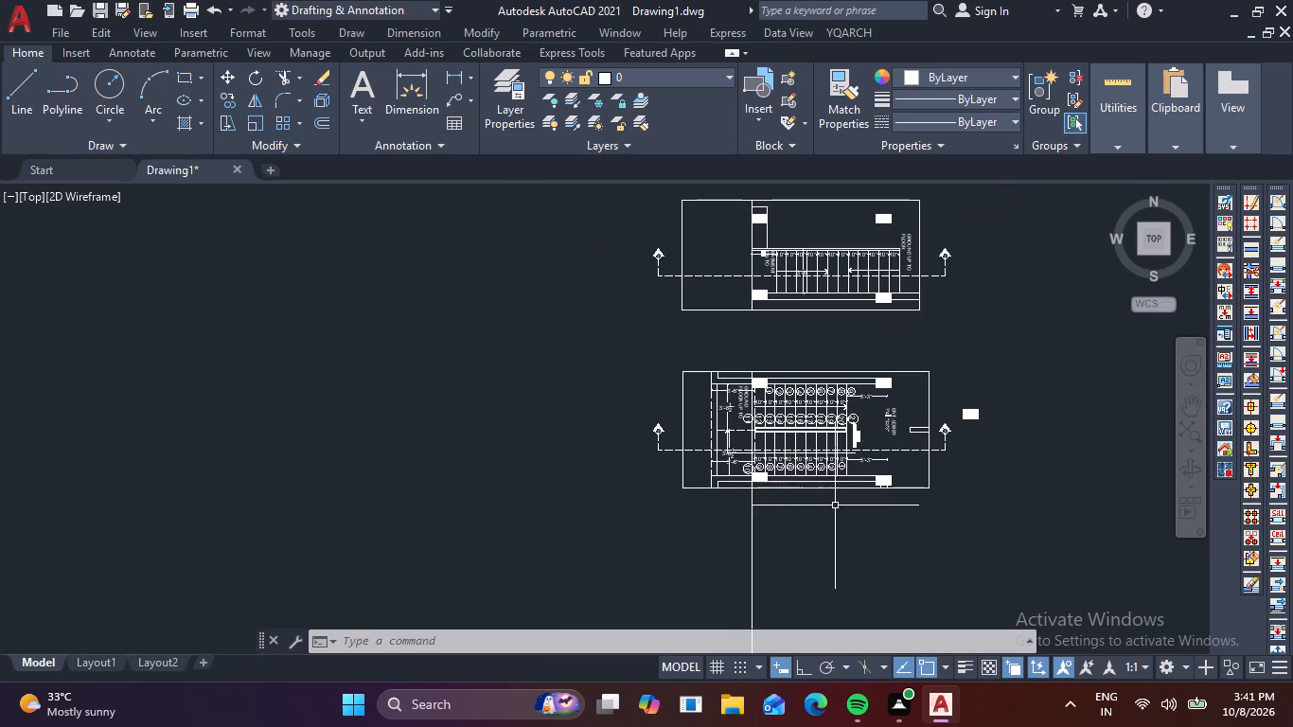
scroll(786, 534, up, 3)
scroll(786, 534, down, 2)
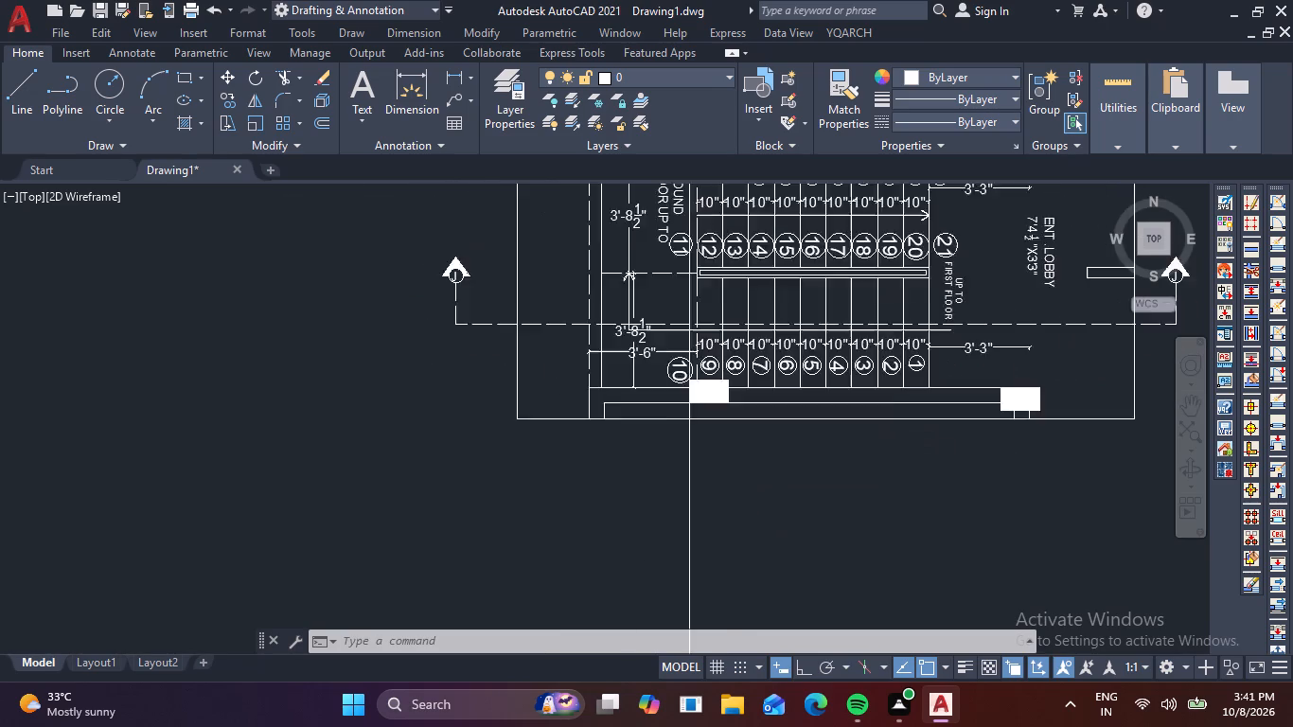
middle_drag(821, 619, 821, 469)
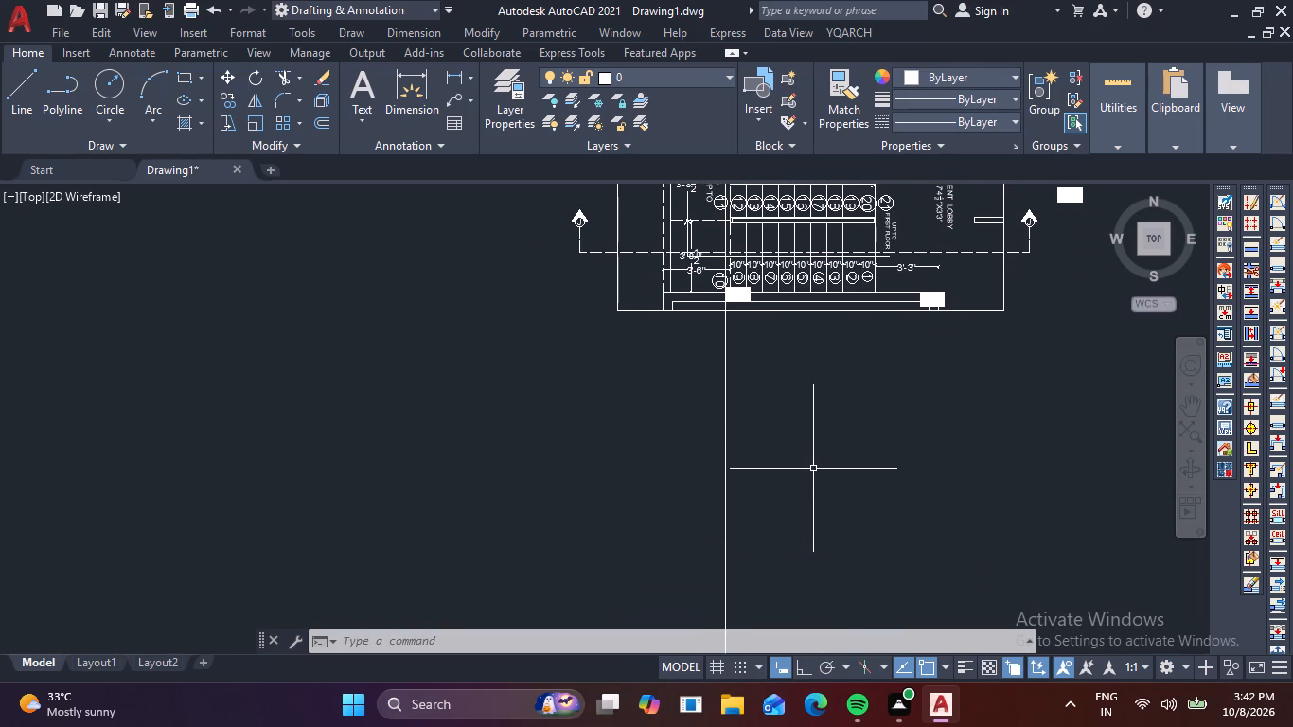
middle_drag(758, 437, 345, 542)
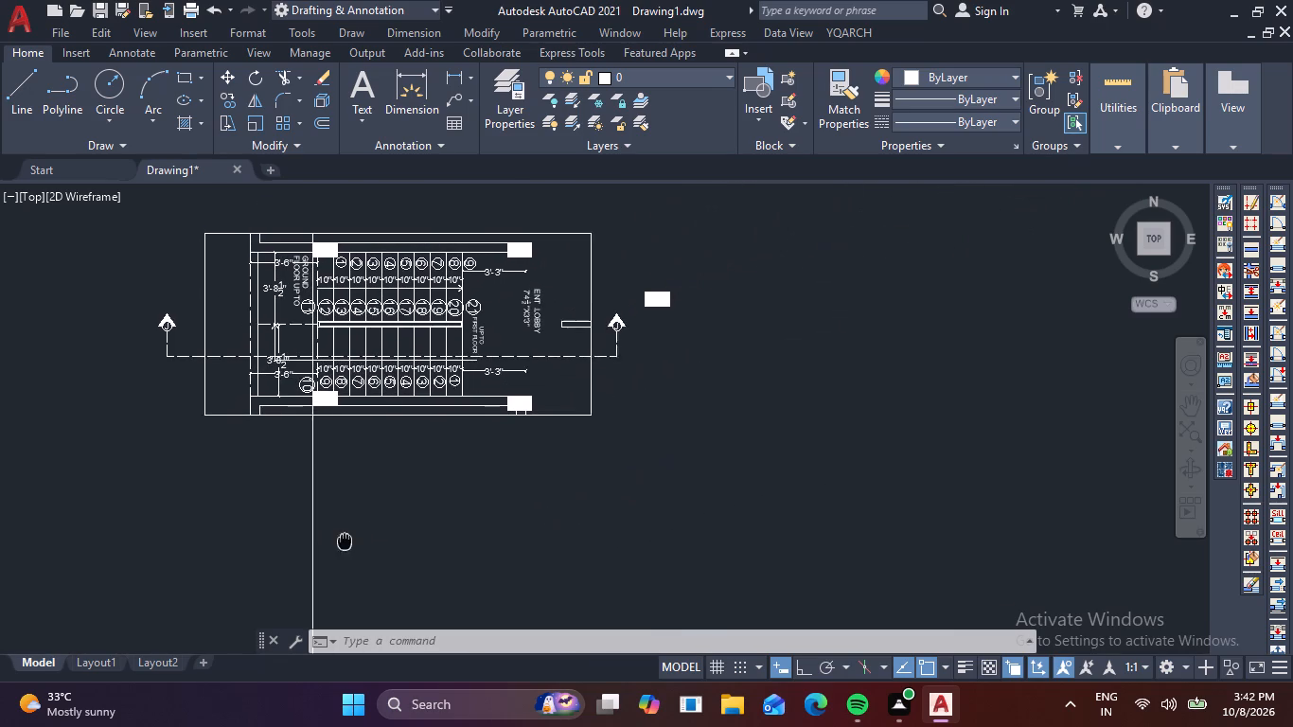
middle_drag(345, 542, 322, 551)
middle_drag(331, 581, 328, 510)
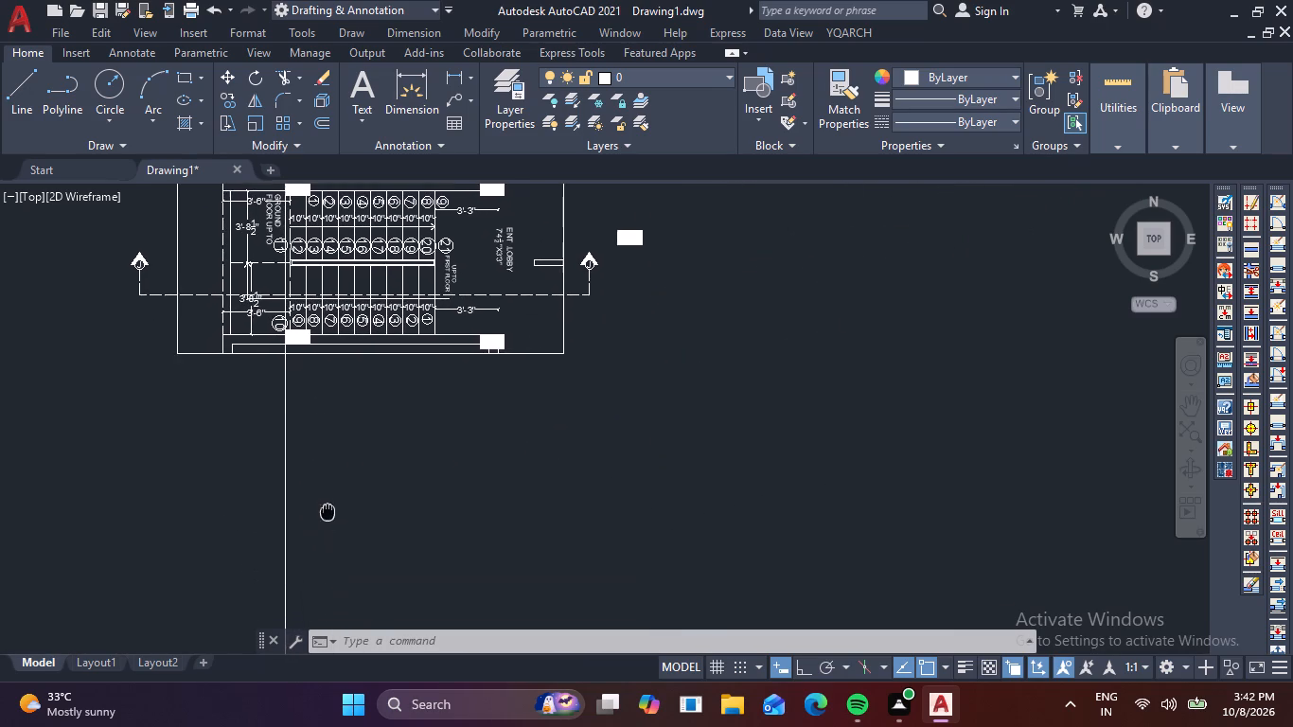
middle_drag(328, 510, 306, 620)
scroll(313, 614, down, 1)
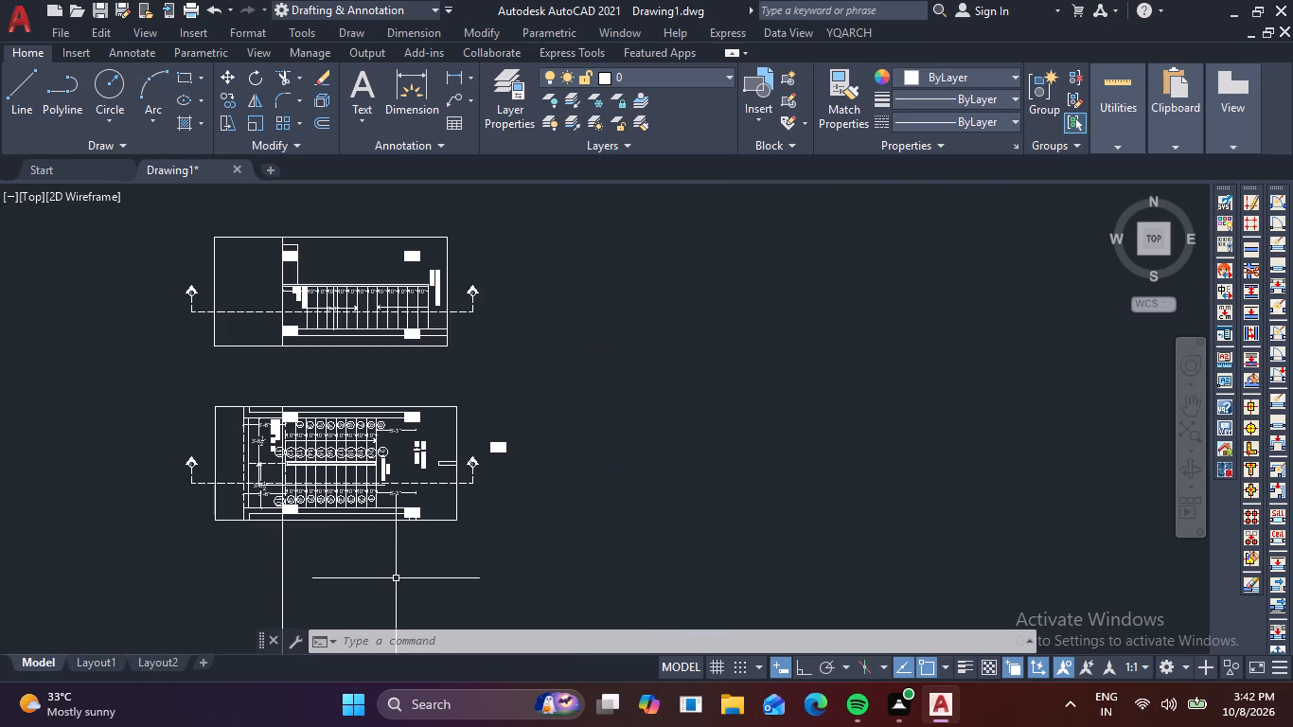
middle_drag(397, 577, 424, 509)
middle_drag(435, 492, 458, 452)
middle_drag(462, 455, 528, 553)
scroll(463, 456, down, 1)
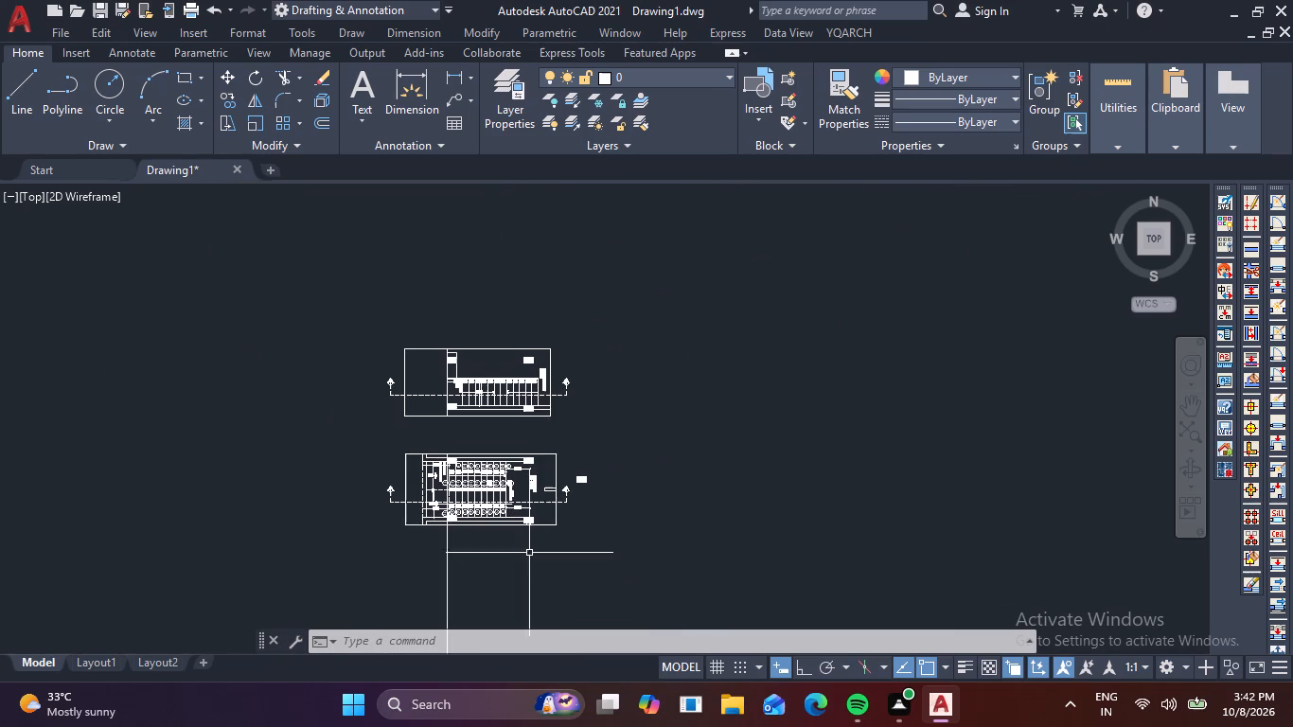
Move the whole new stair plan, with its outline and section markers, straight down about 4'-2 1/2" towards the numbered stair plan.
click(576, 431)
click(367, 313)
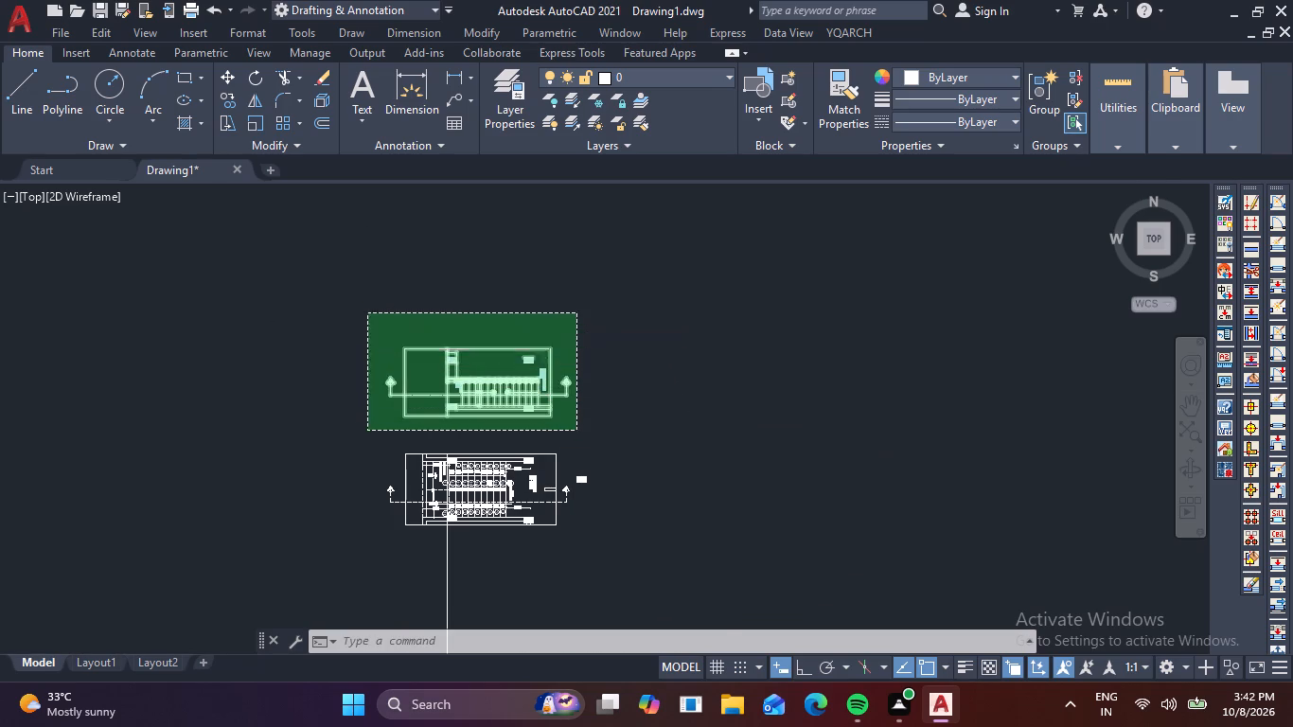
key(m)
key(space)
scroll(542, 429, up, 1)
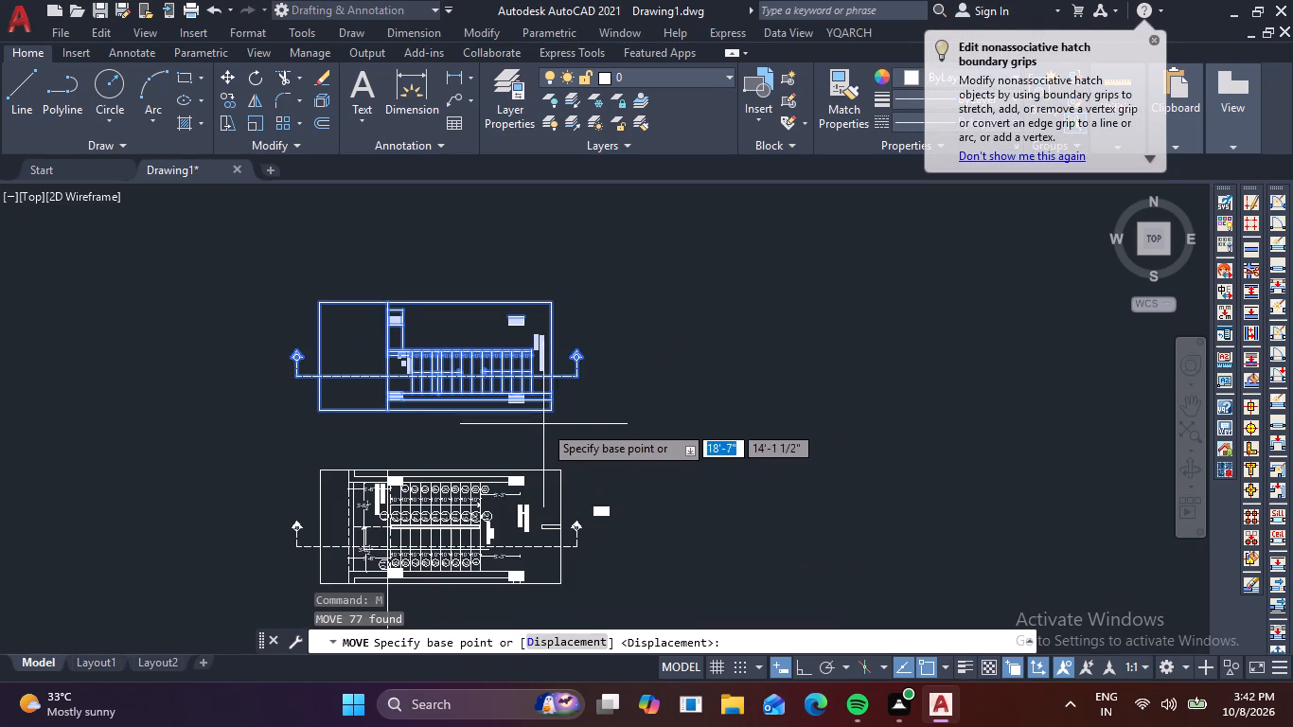
scroll(555, 413, up, 2)
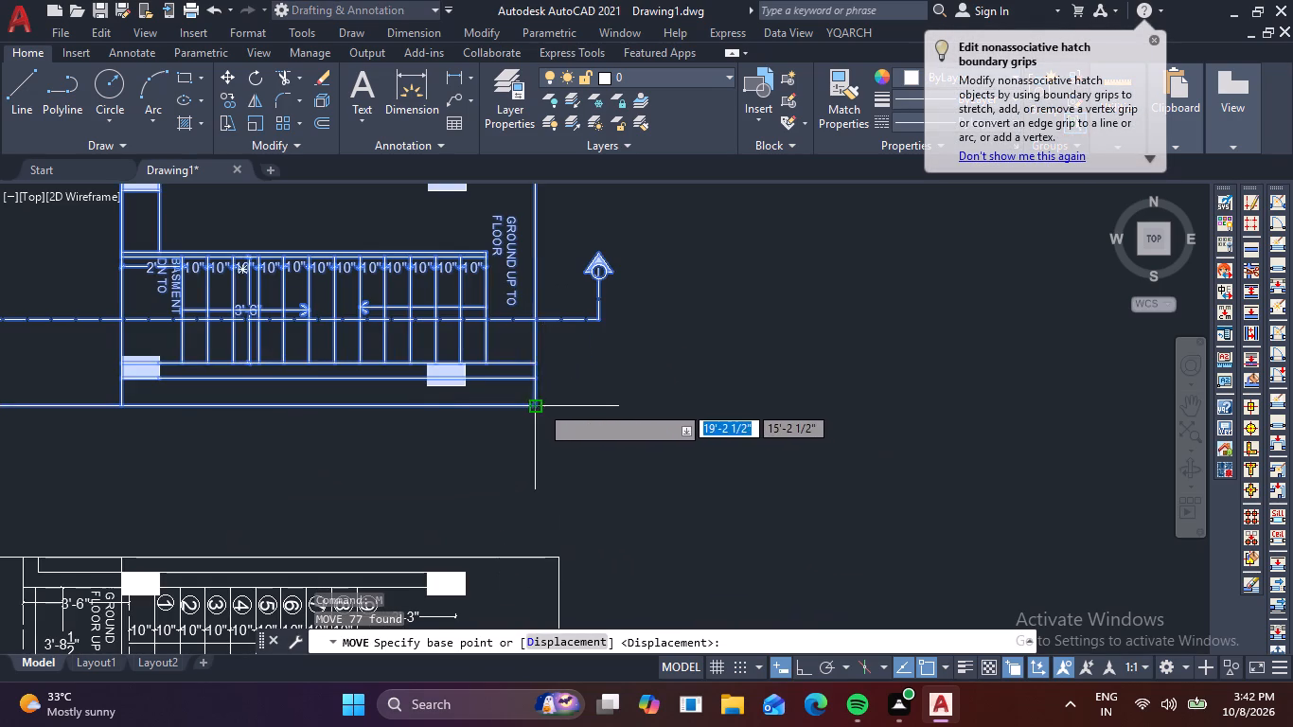
click(540, 404)
scroll(528, 468, down, 1)
middle_drag(528, 468, 650, 450)
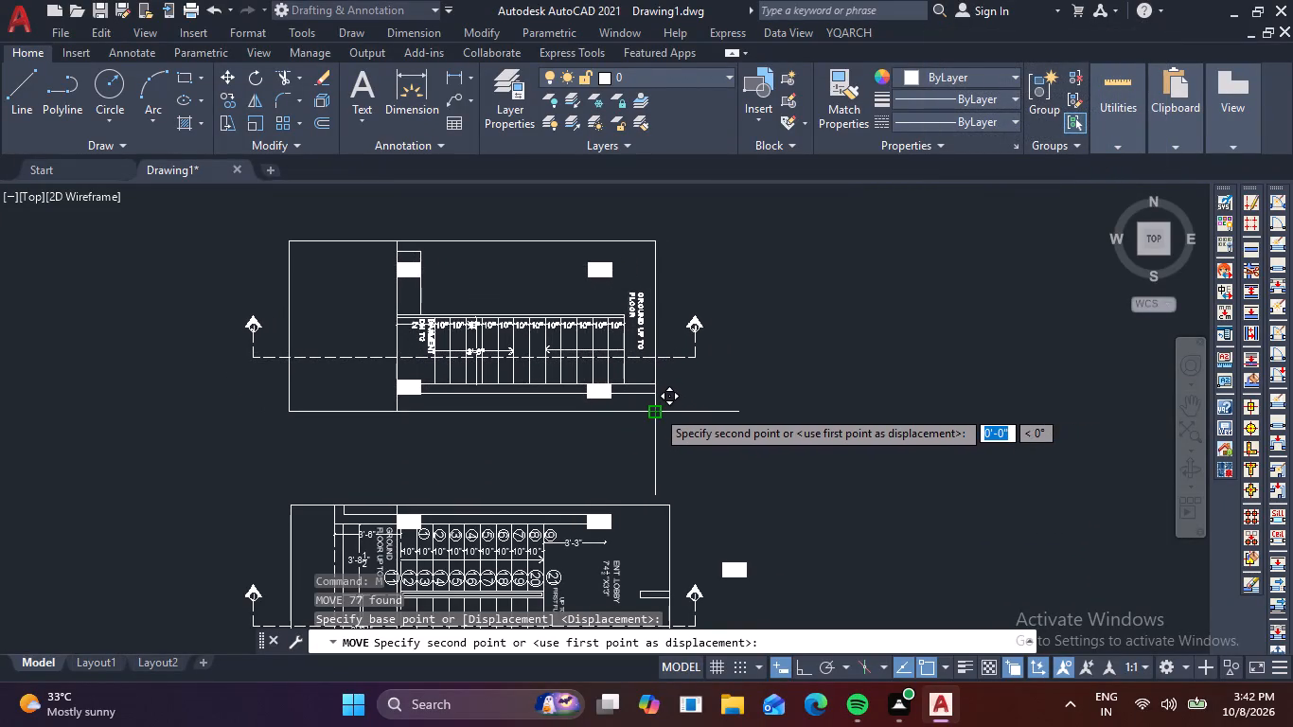
key(F8)
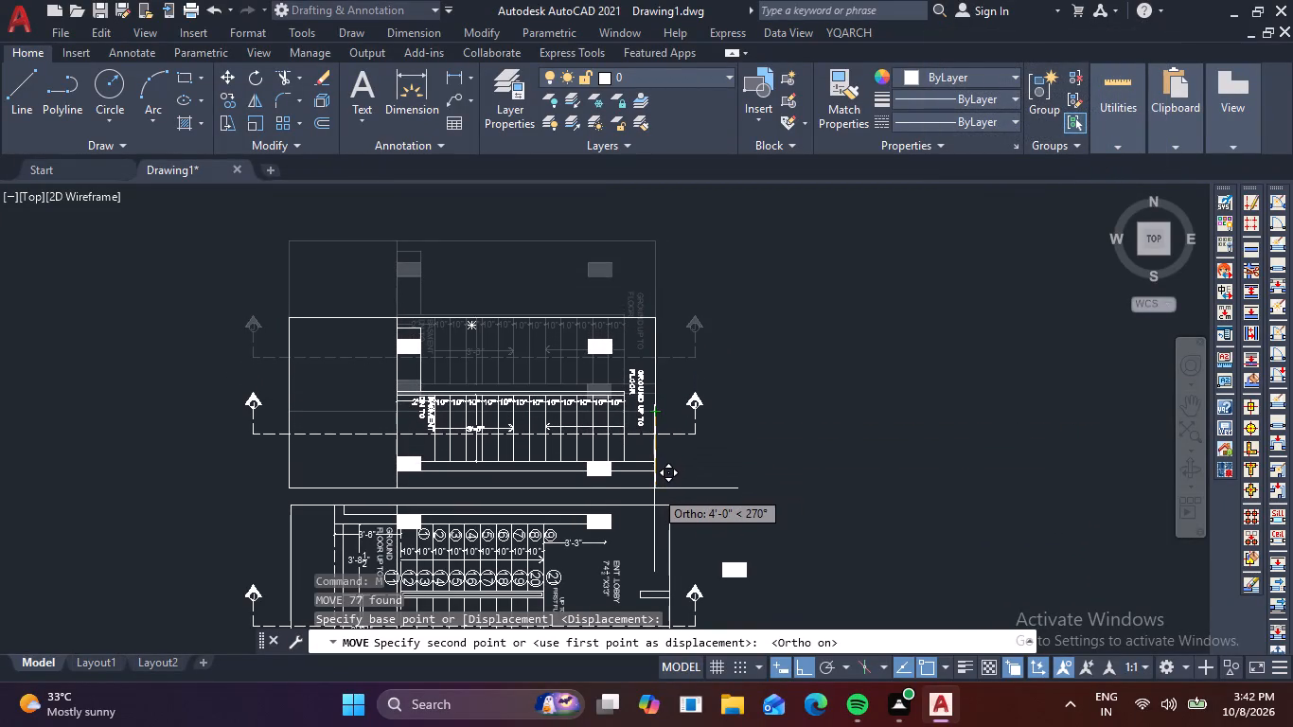
scroll(654, 489, up, 2)
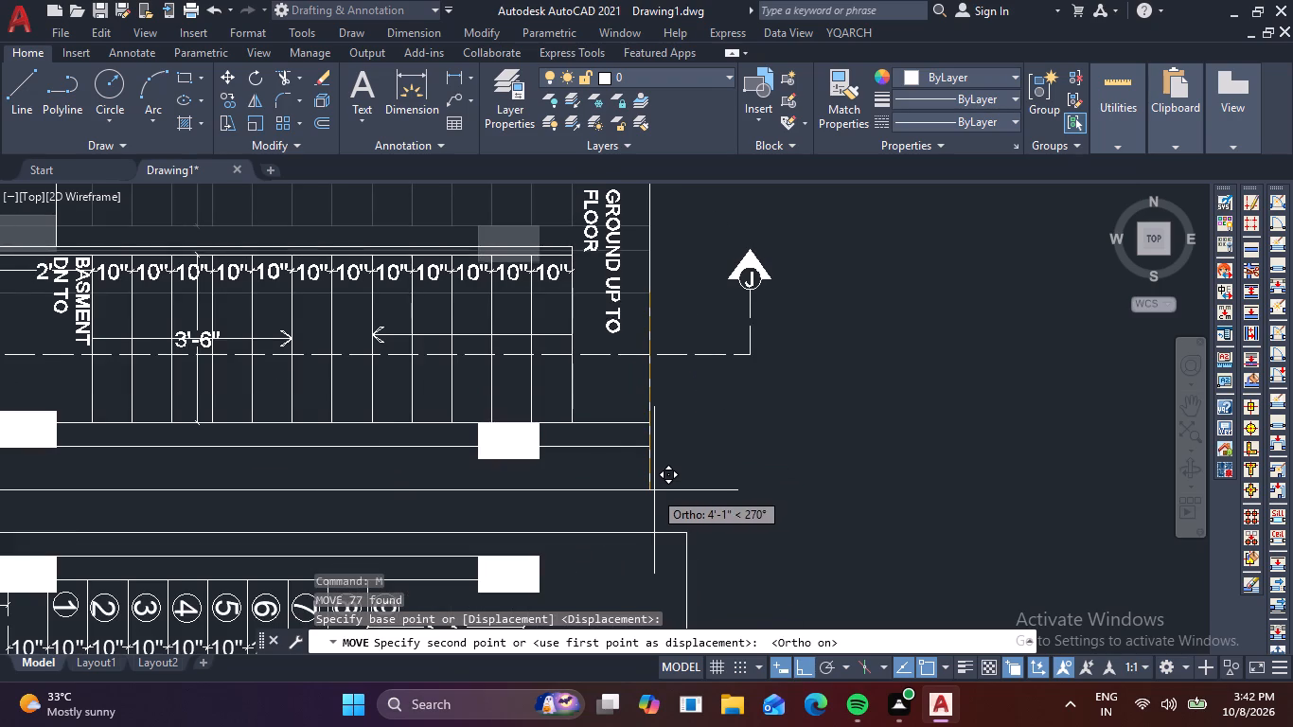
middle_drag(650, 492, 1040, 447)
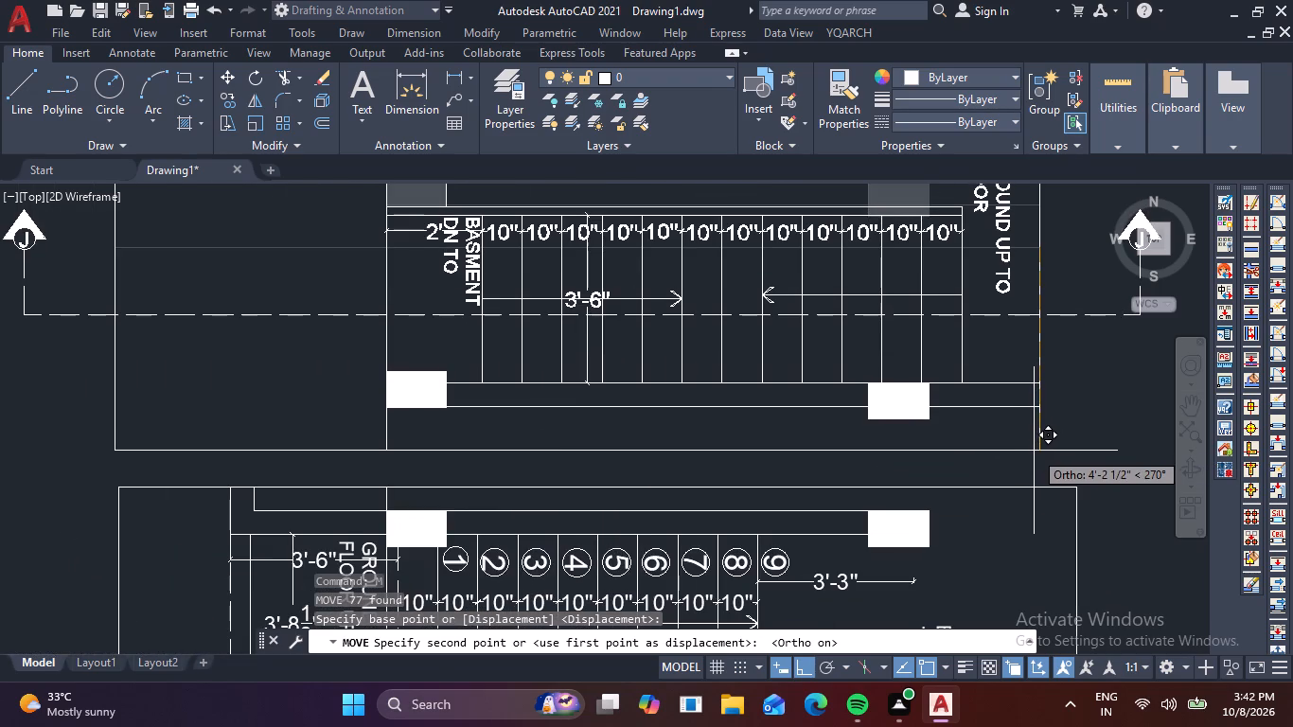
click(1034, 451)
Delete the stray filled column lying outside the numbered stair plan, beyond its right section marker.
scroll(1075, 453, down, 2)
middle_drag(1107, 477, 851, 397)
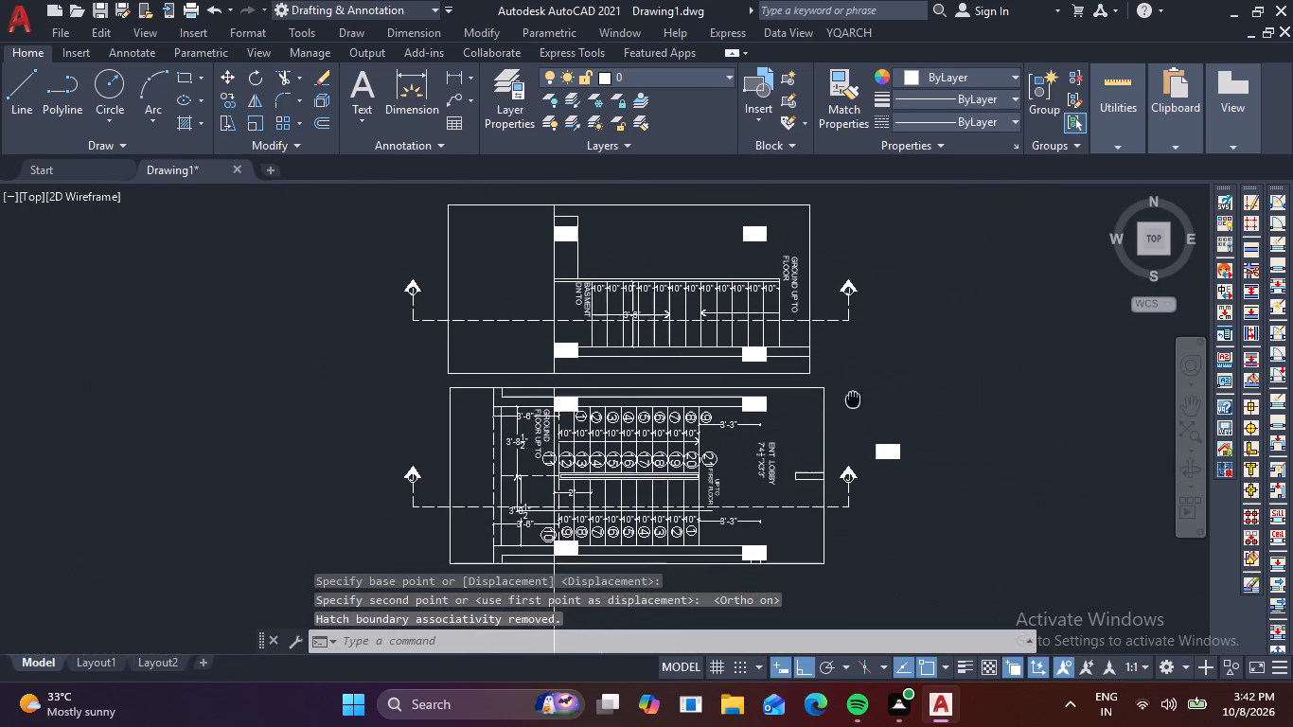
middle_drag(851, 397, 845, 392)
scroll(860, 515, down, 1)
middle_drag(864, 547, 879, 464)
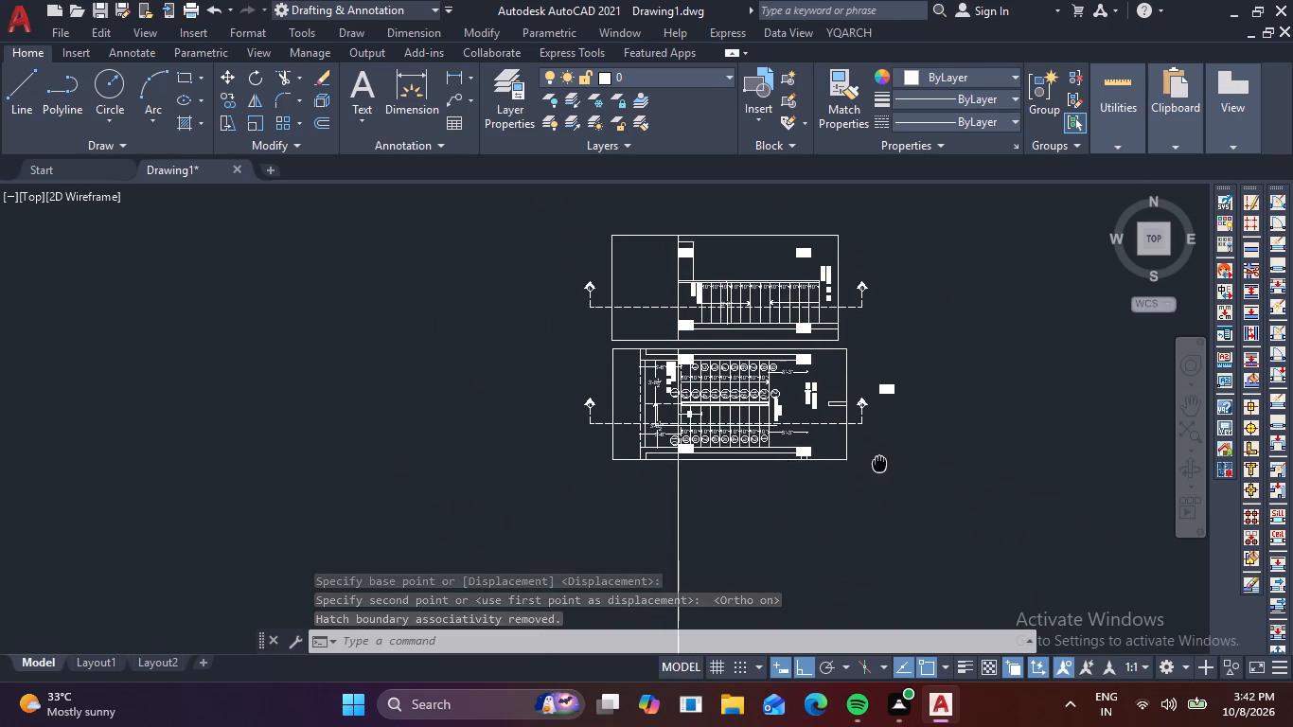
middle_drag(879, 464, 879, 462)
click(926, 408)
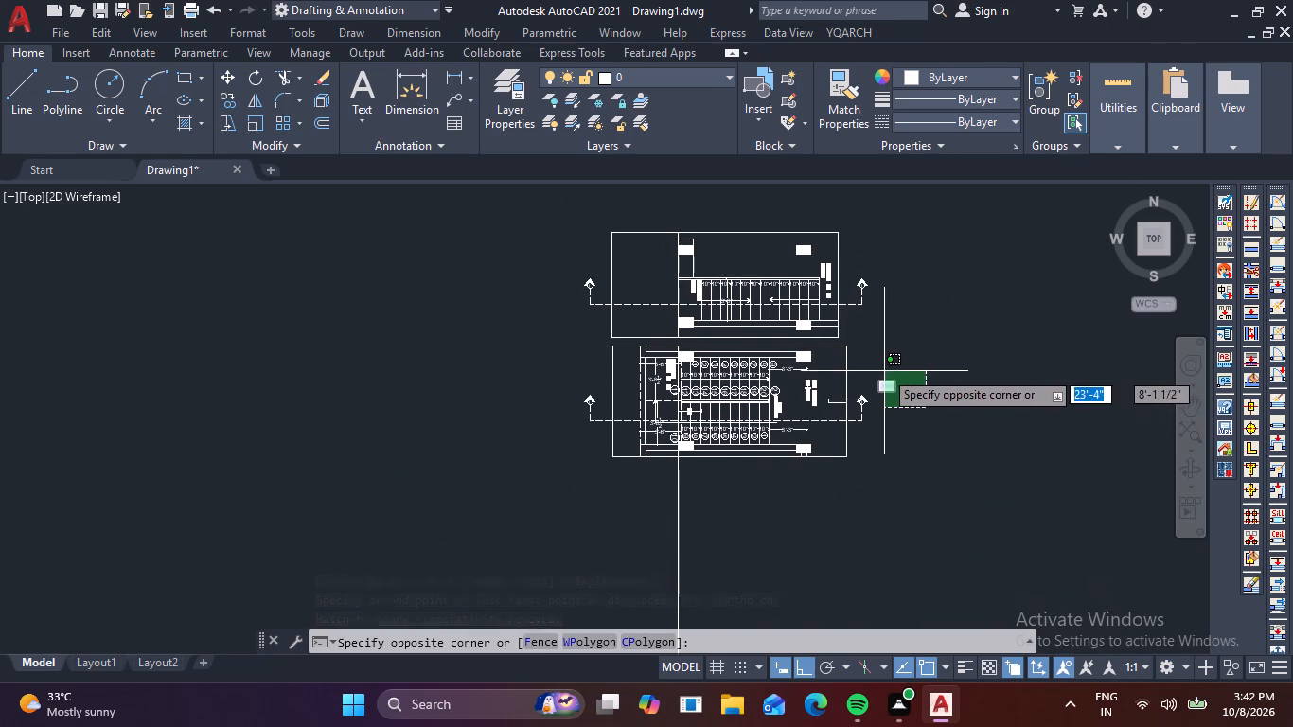
click(875, 367)
key(Delete)
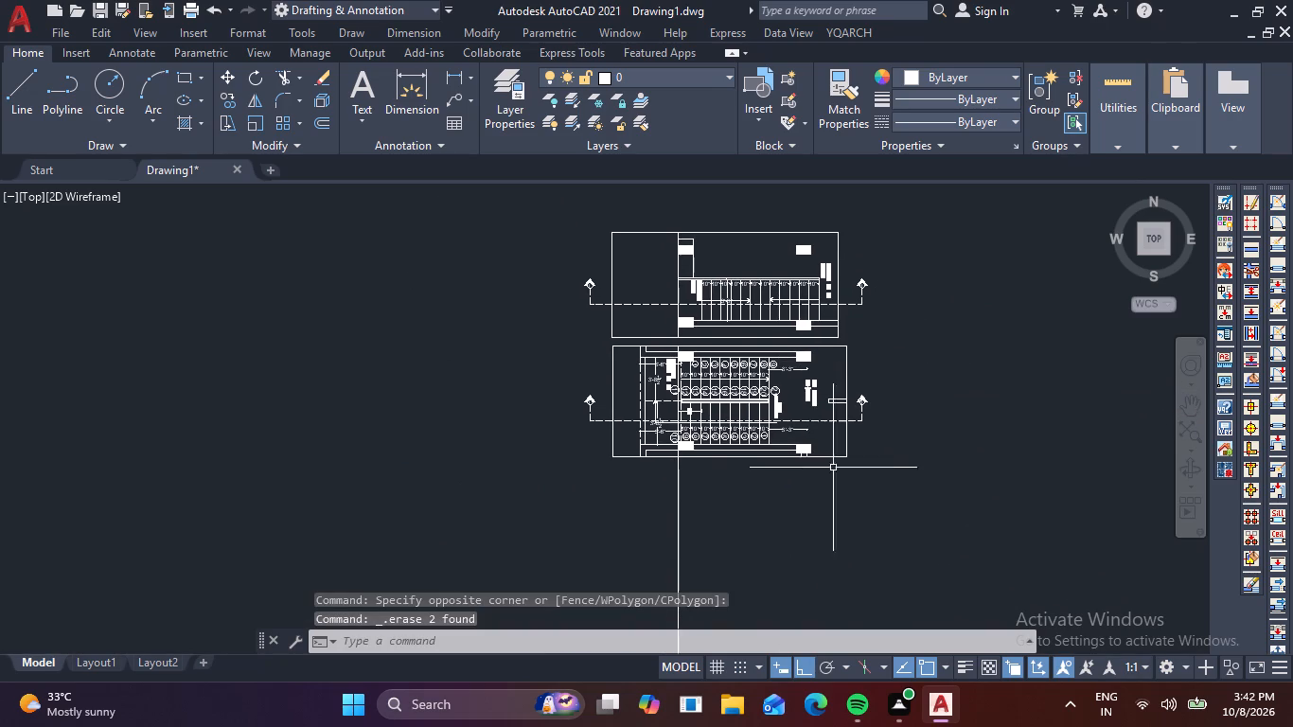
Examine the numbered stair plan's lower flight and columns, and the vertical line running below it.
scroll(685, 501, up, 3)
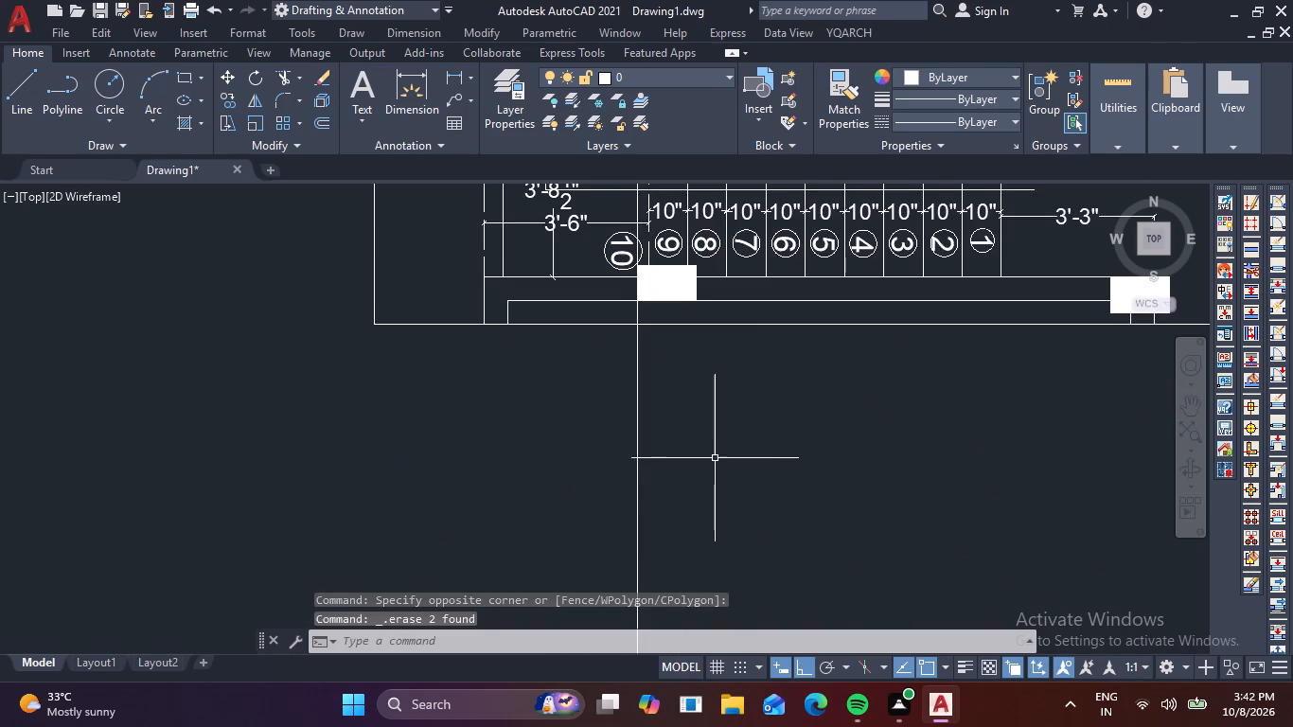
middle_drag(716, 458, 782, 568)
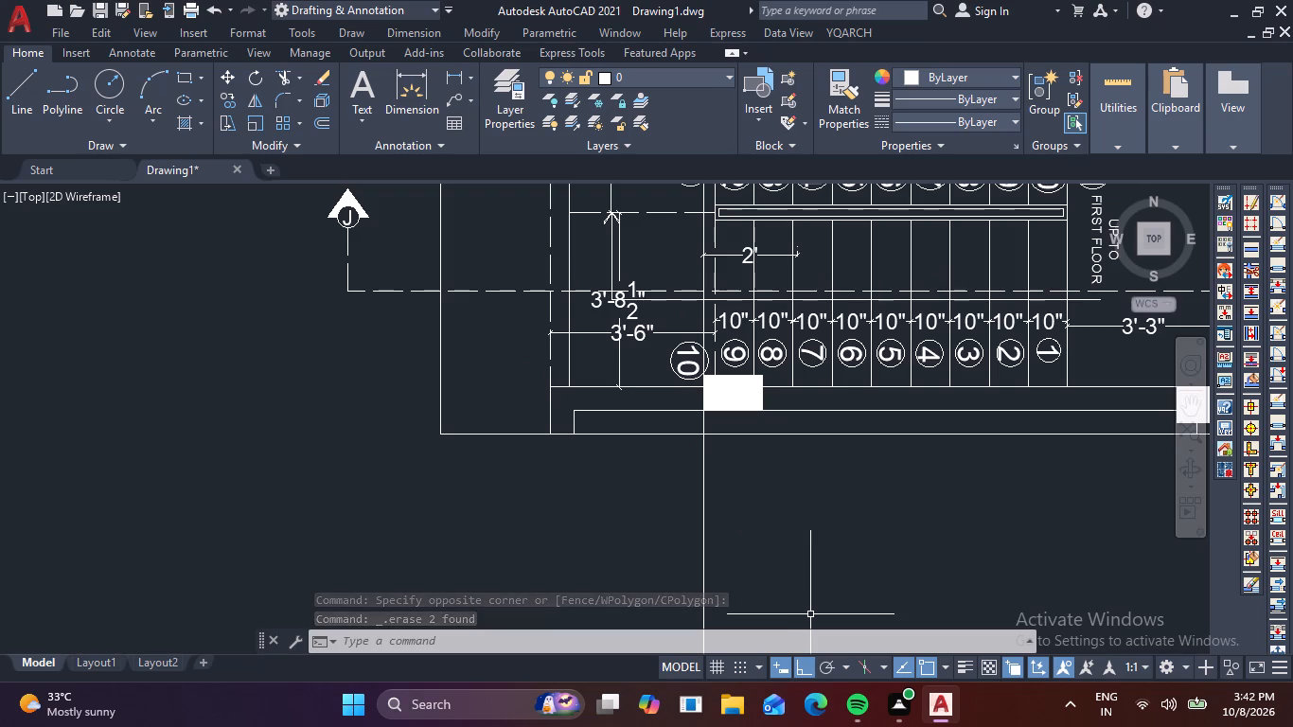
scroll(810, 614, down, 1)
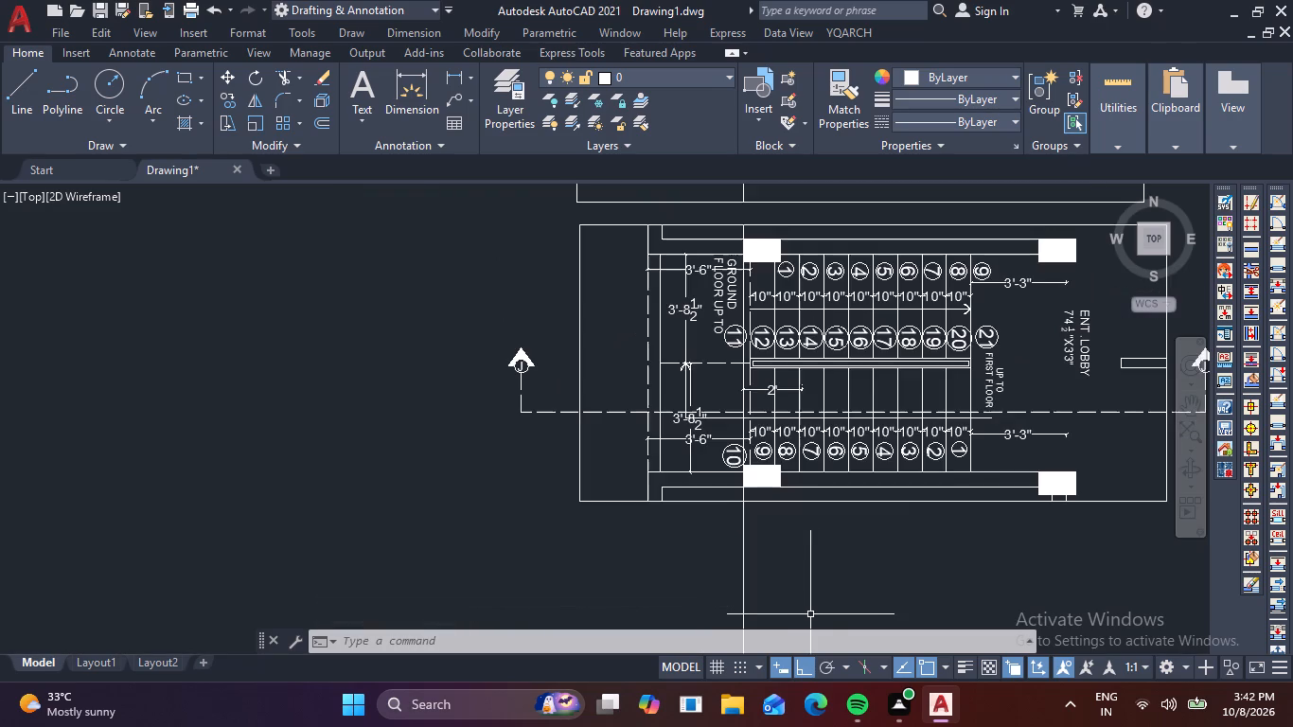
middle_drag(832, 603, 774, 464)
middle_drag(794, 486, 756, 360)
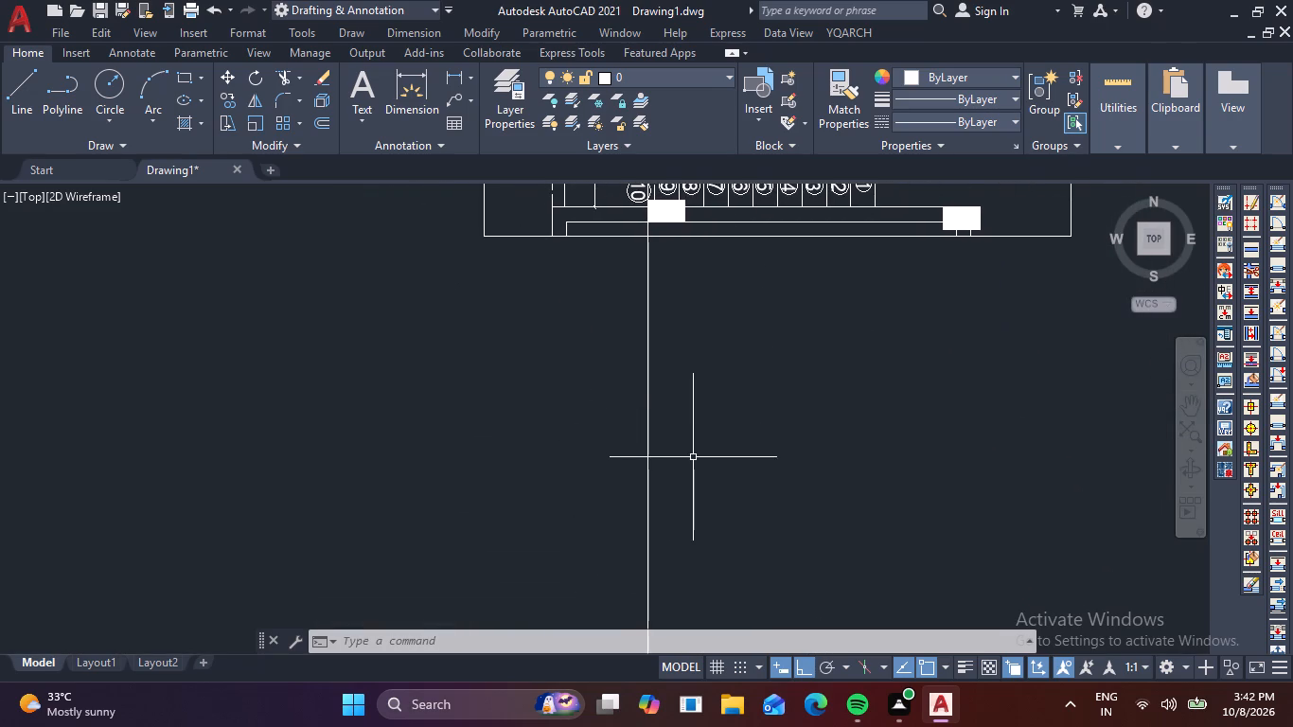
scroll(693, 457, down, 2)
middle_drag(713, 501, 703, 445)
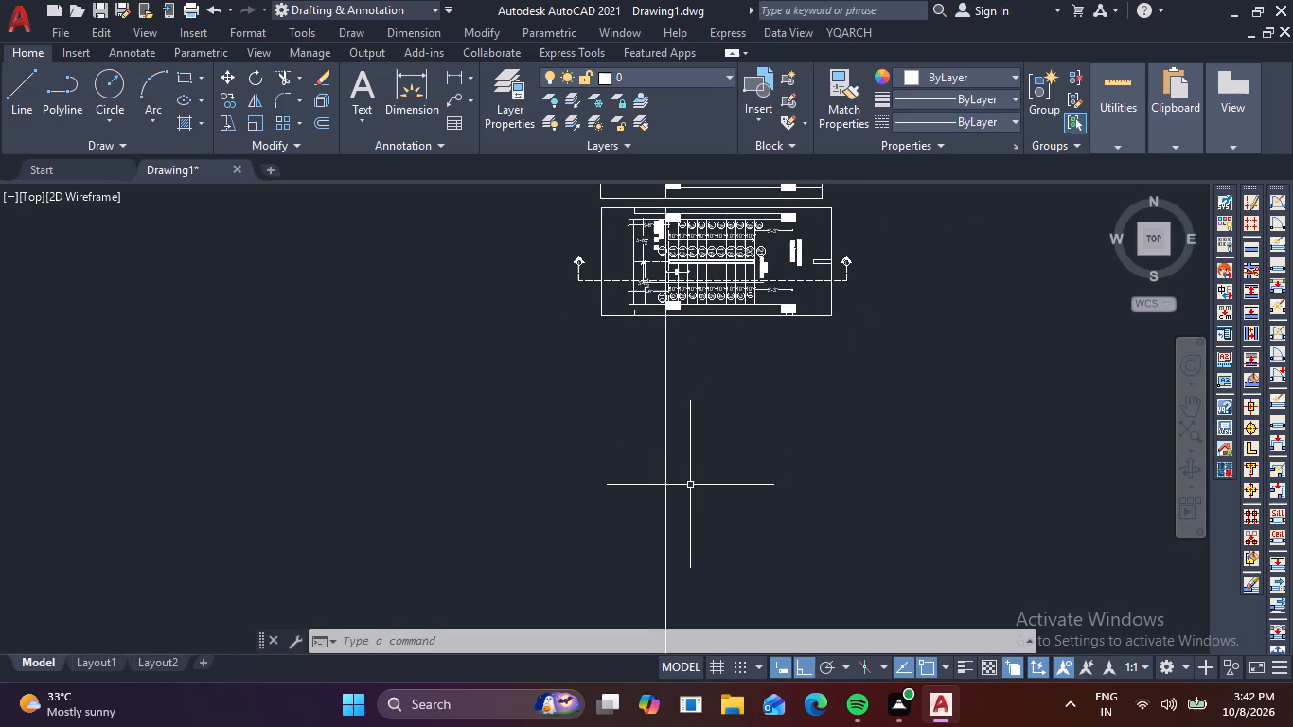
middle_drag(704, 371, 704, 488)
scroll(669, 400, up, 3)
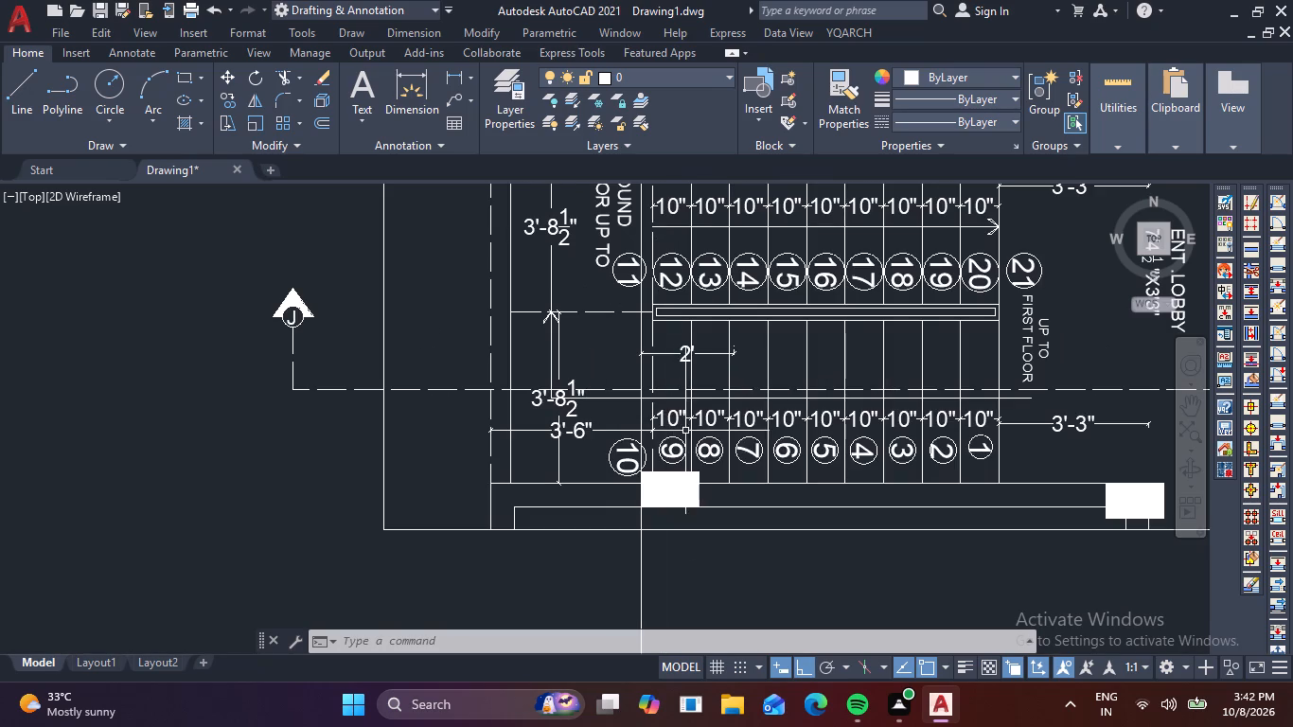
Draw a horizontal line below the numbered stair plan, crossing the vertical line and extending past both sides of the plan.
scroll(691, 502, down, 3)
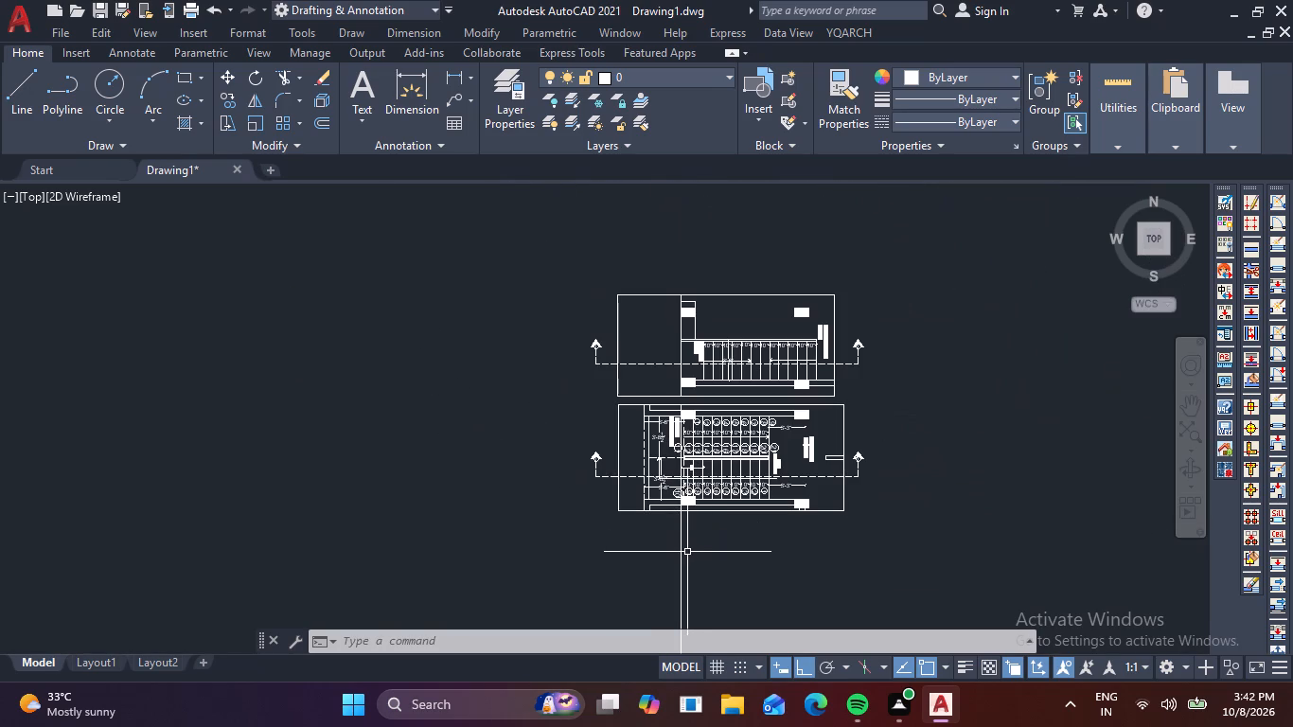
middle_drag(685, 552, 671, 477)
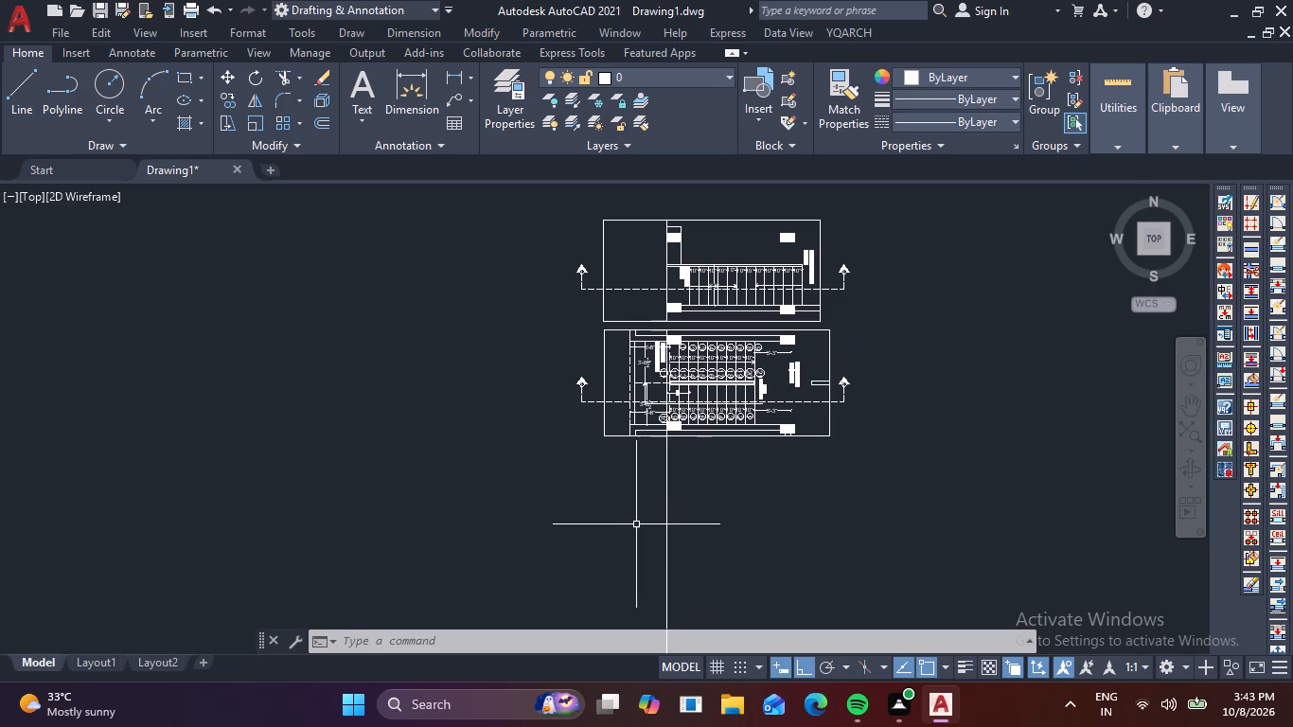
key(l)
key(space)
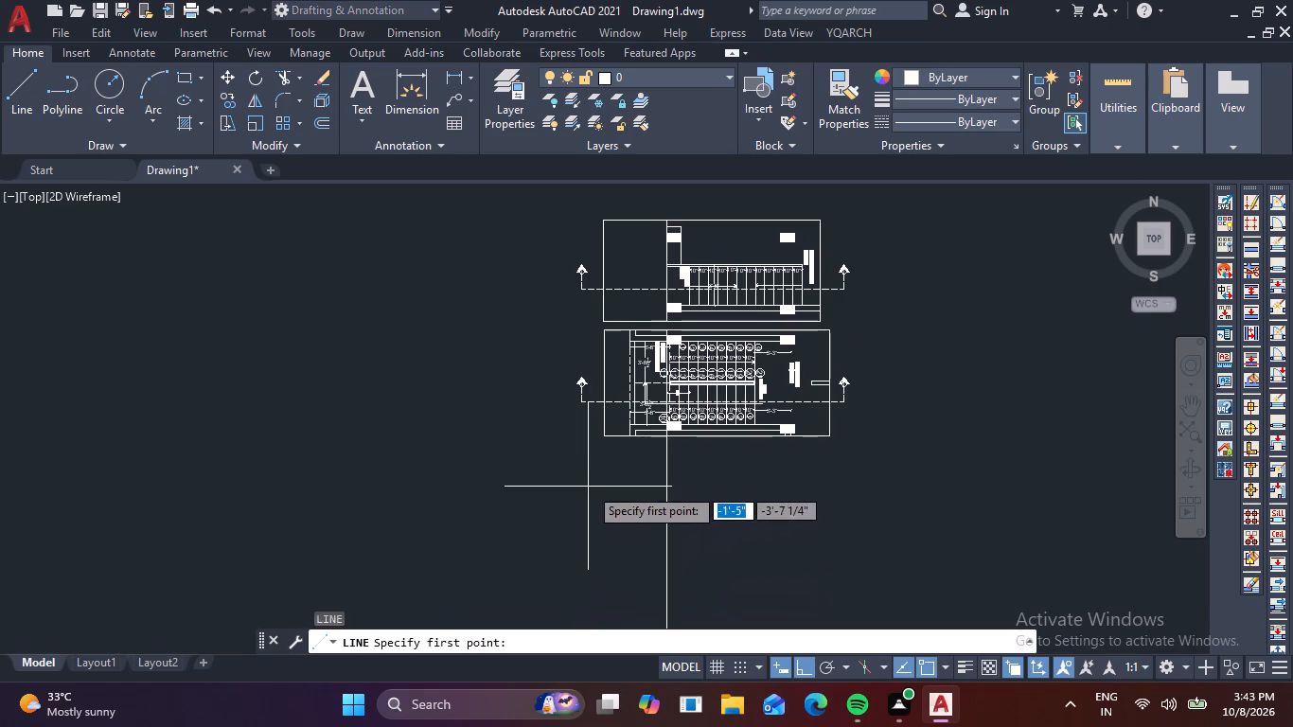
click(593, 477)
click(891, 471)
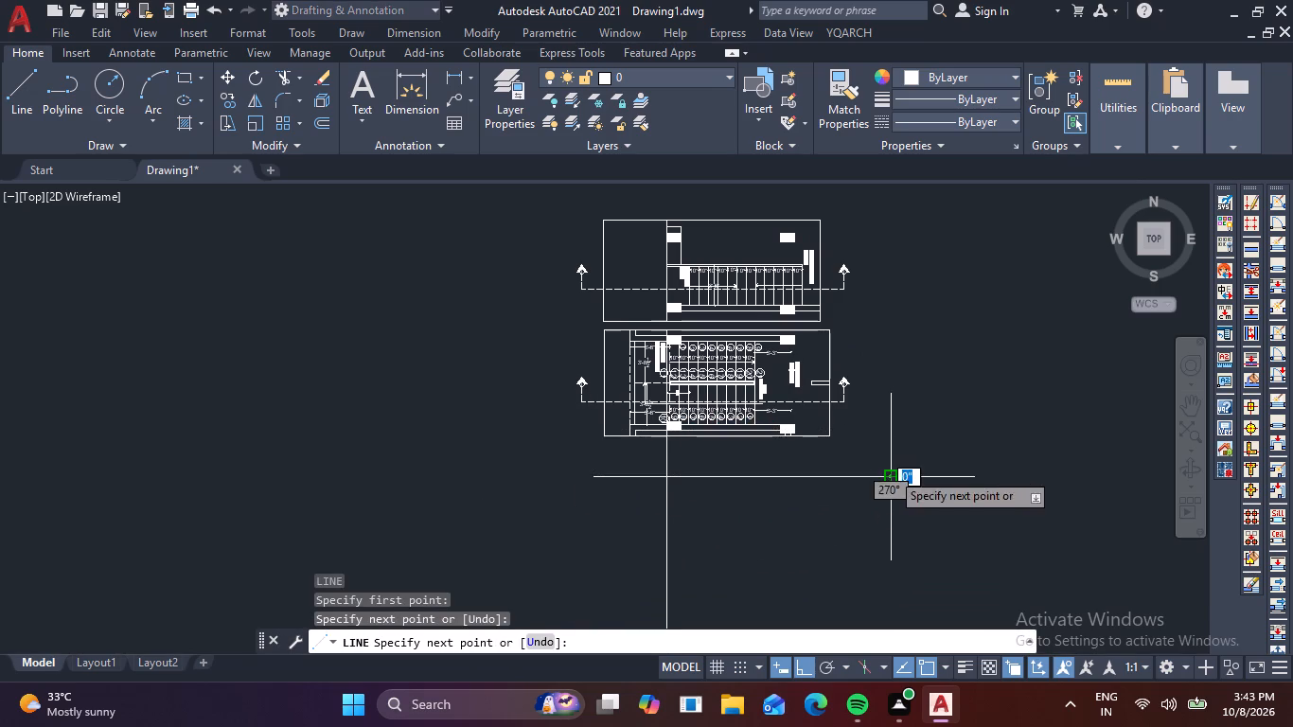
key(Escape)
Trim the vertical line between the numbered stair plan's bottom outline and the new horizontal line.
scroll(696, 474, up, 2)
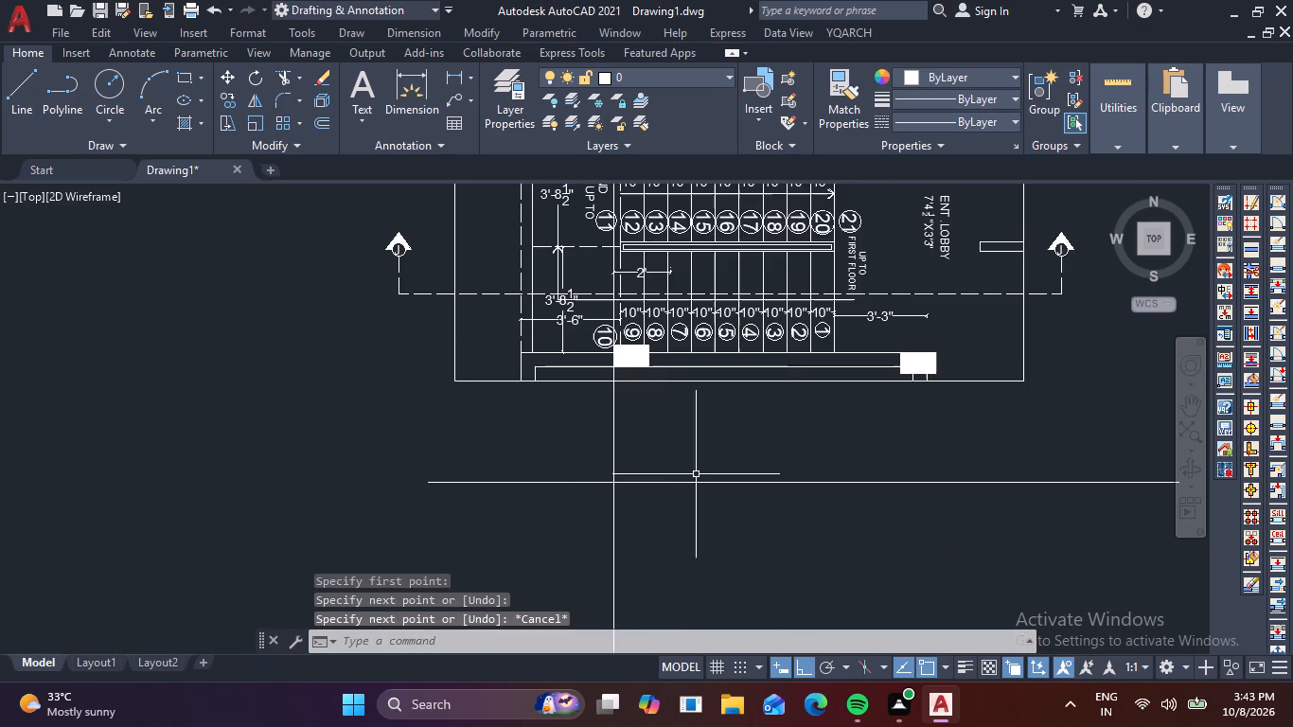
text(TR)
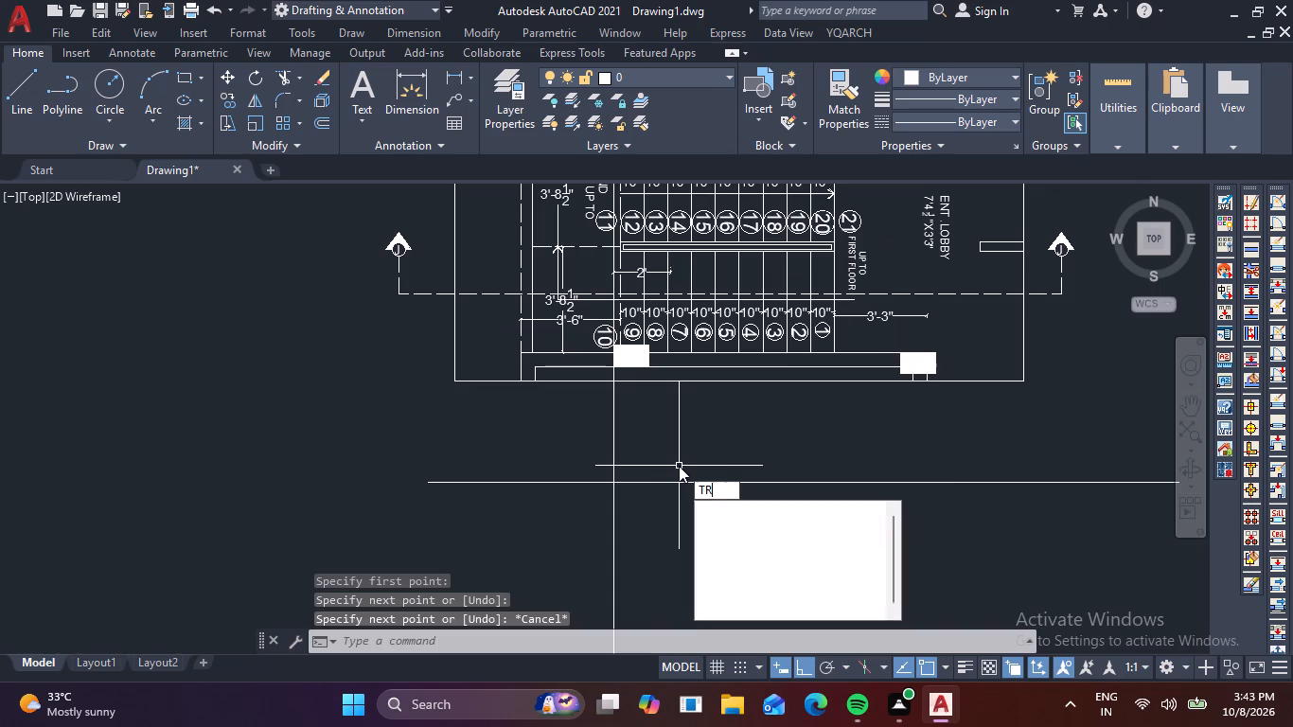
key(space)
drag(625, 457, 600, 452)
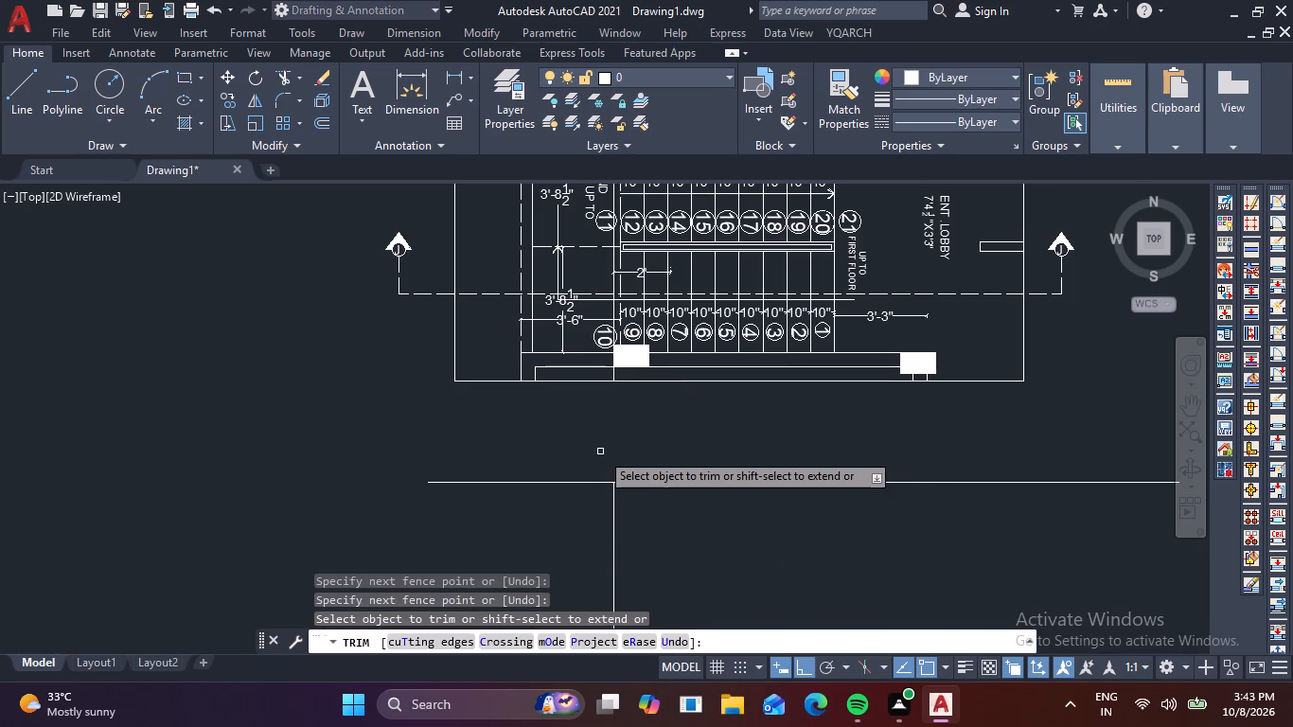
key(Escape)
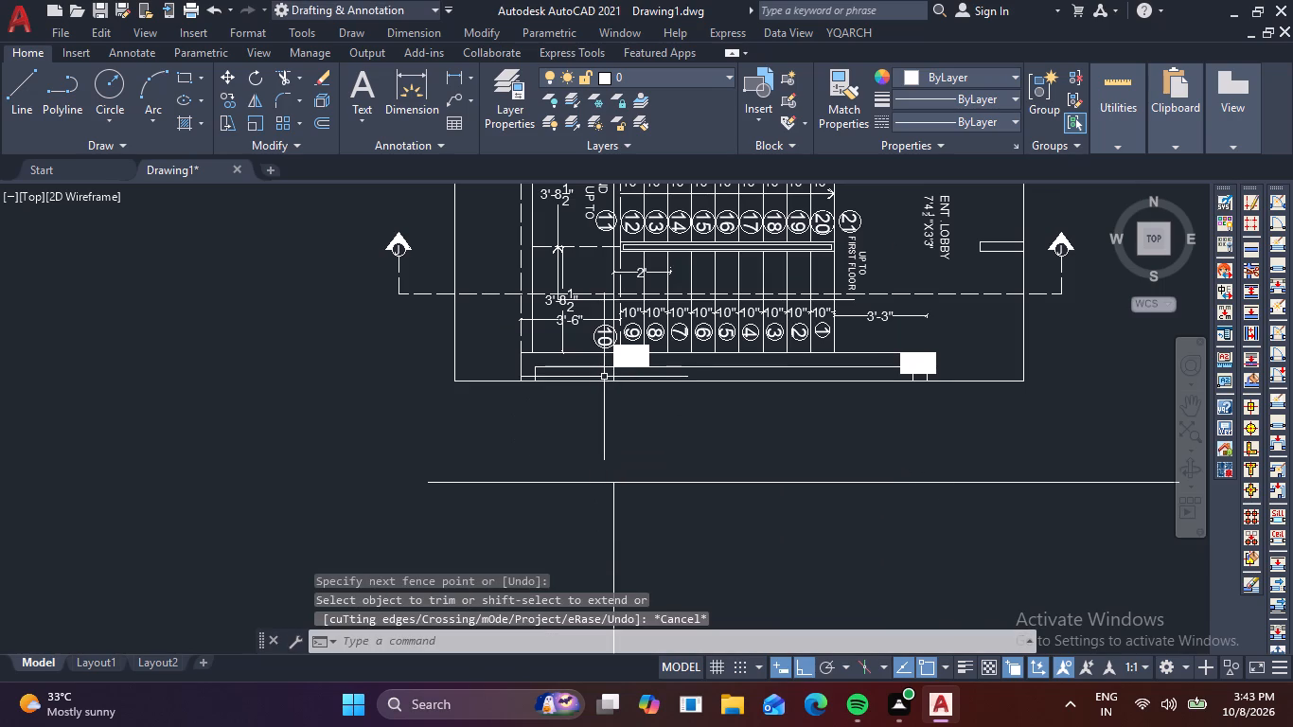
Delete the leftover upper part of the vertical line running through the numbered stair plan at its lower-left column.
scroll(604, 377, up, 1)
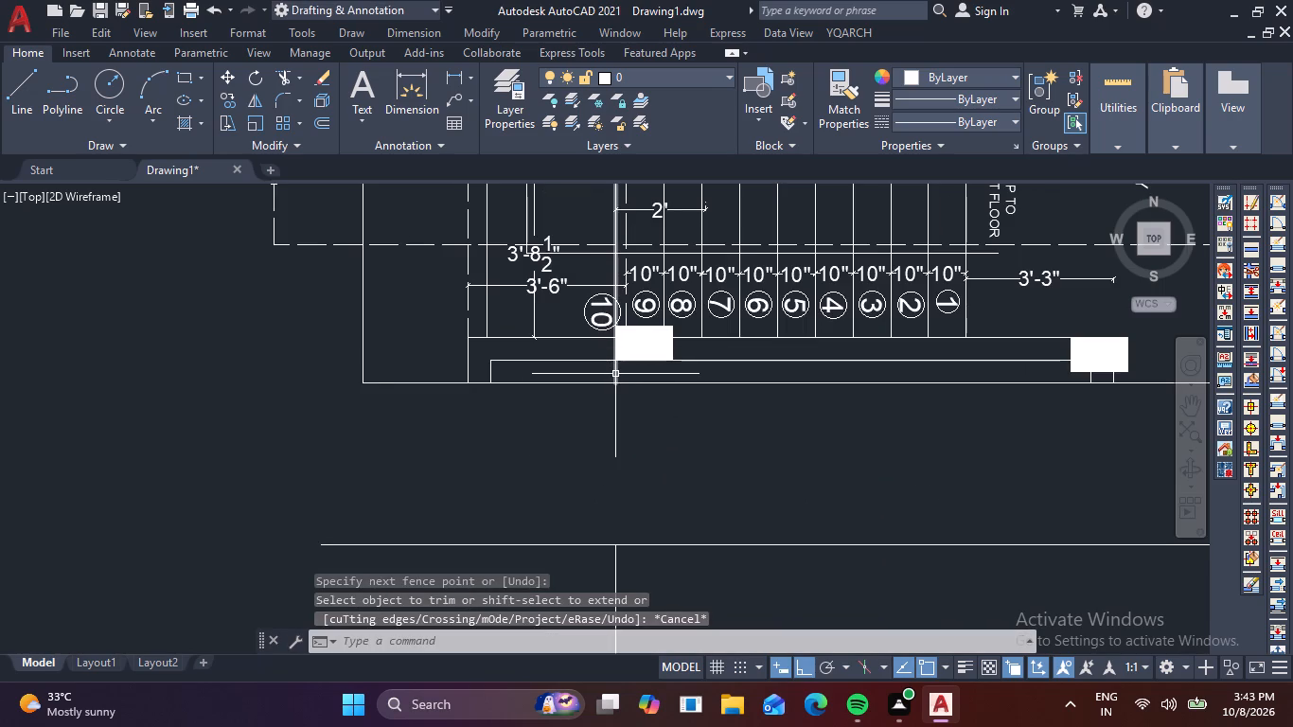
click(615, 374)
key(Delete)
Offset the vertical line below the horizontal line 15" to the right to form the left column's second edge.
scroll(639, 389, down, 2)
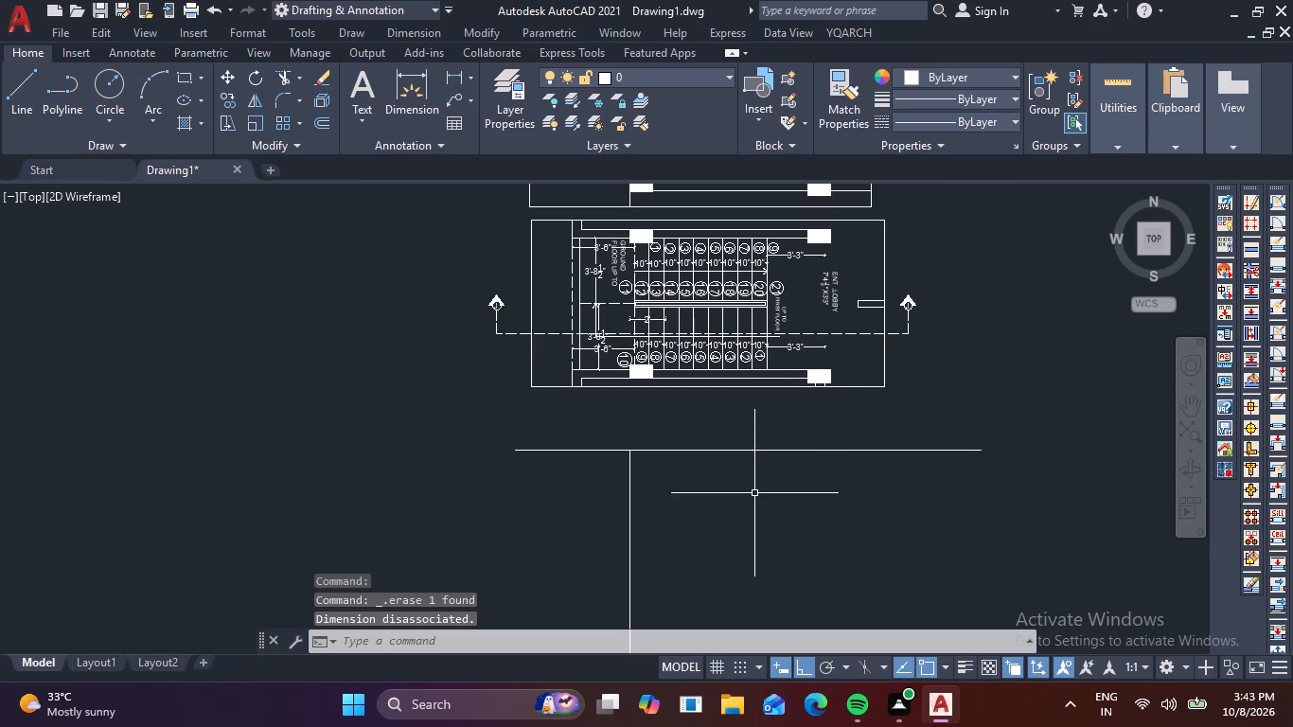
middle_drag(722, 520, 765, 393)
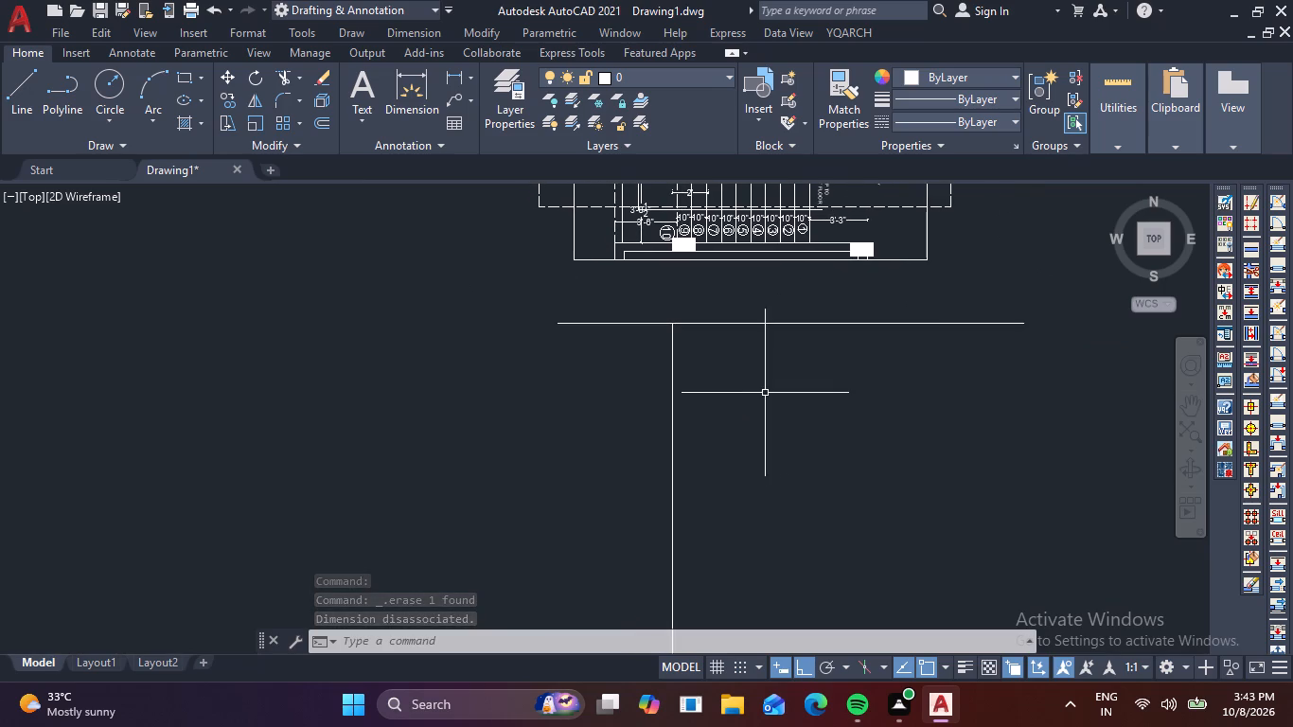
key(o)
key(Return)
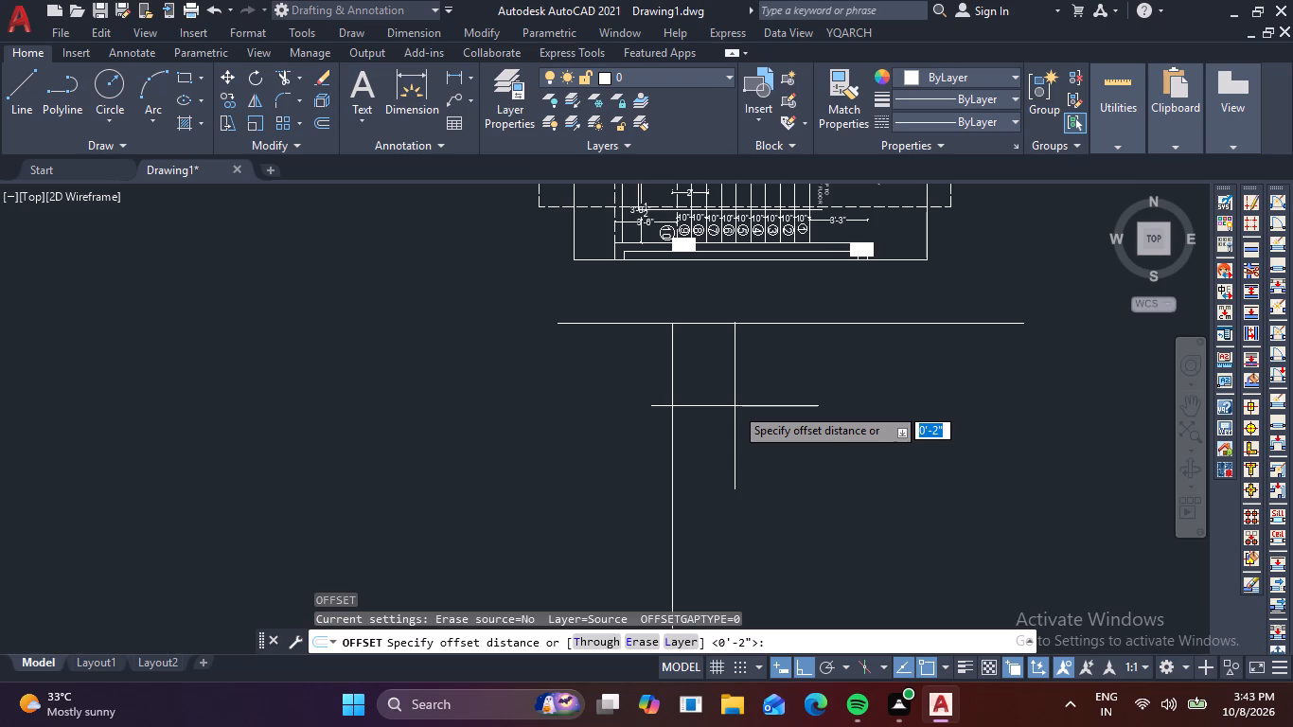
text(15)
key(shift+quotedbl)
key(Return)
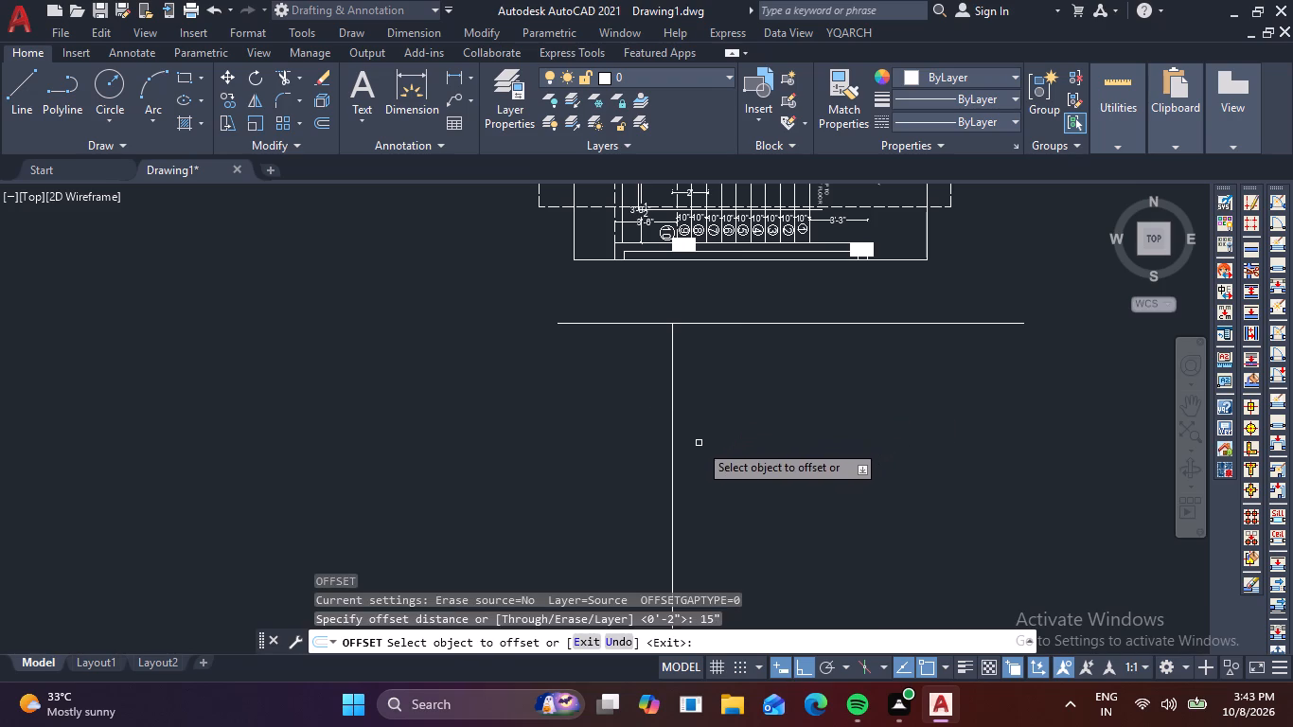
click(670, 462)
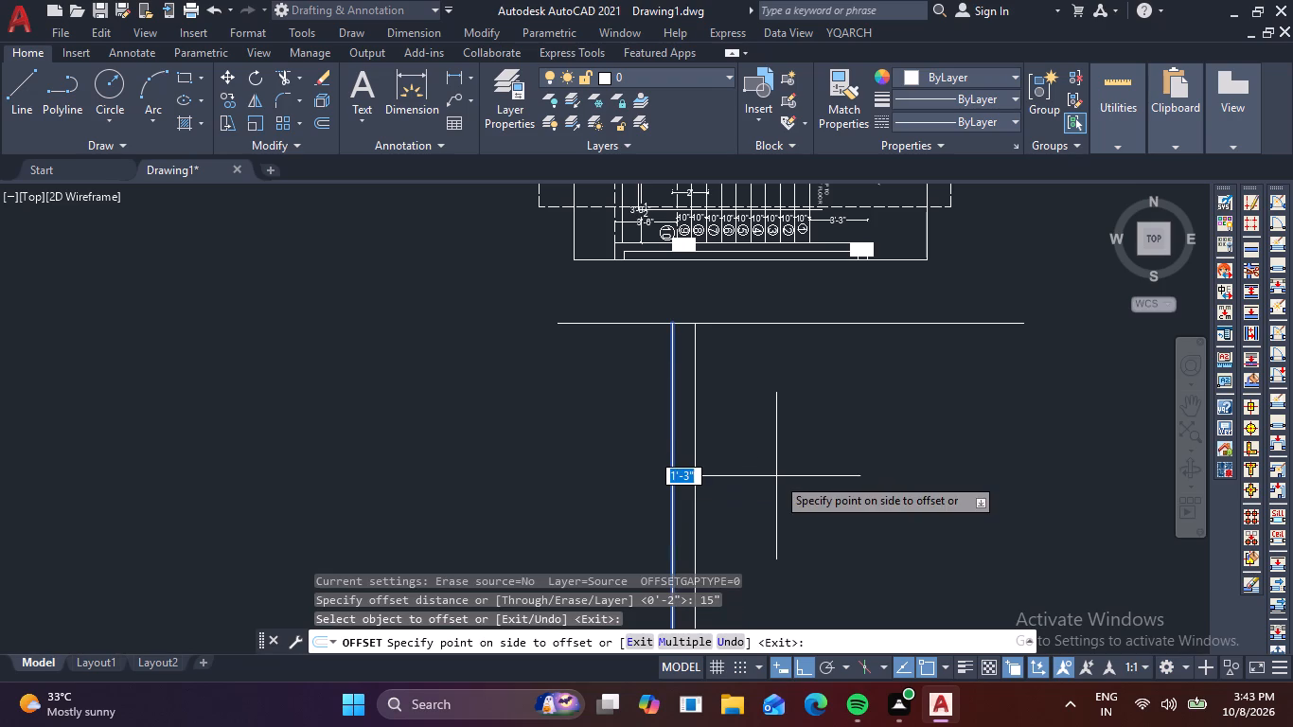
click(779, 476)
scroll(787, 494, down, 2)
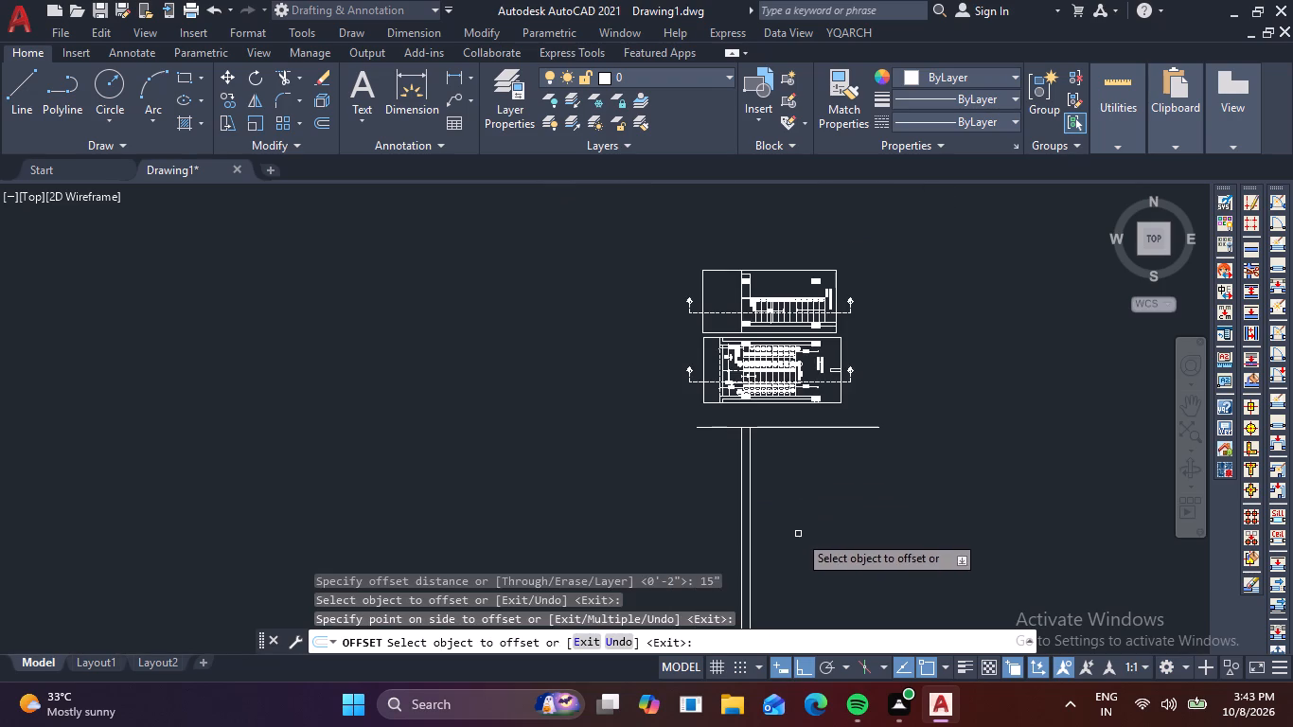
middle_drag(798, 534, 803, 445)
middle_drag(829, 509, 810, 434)
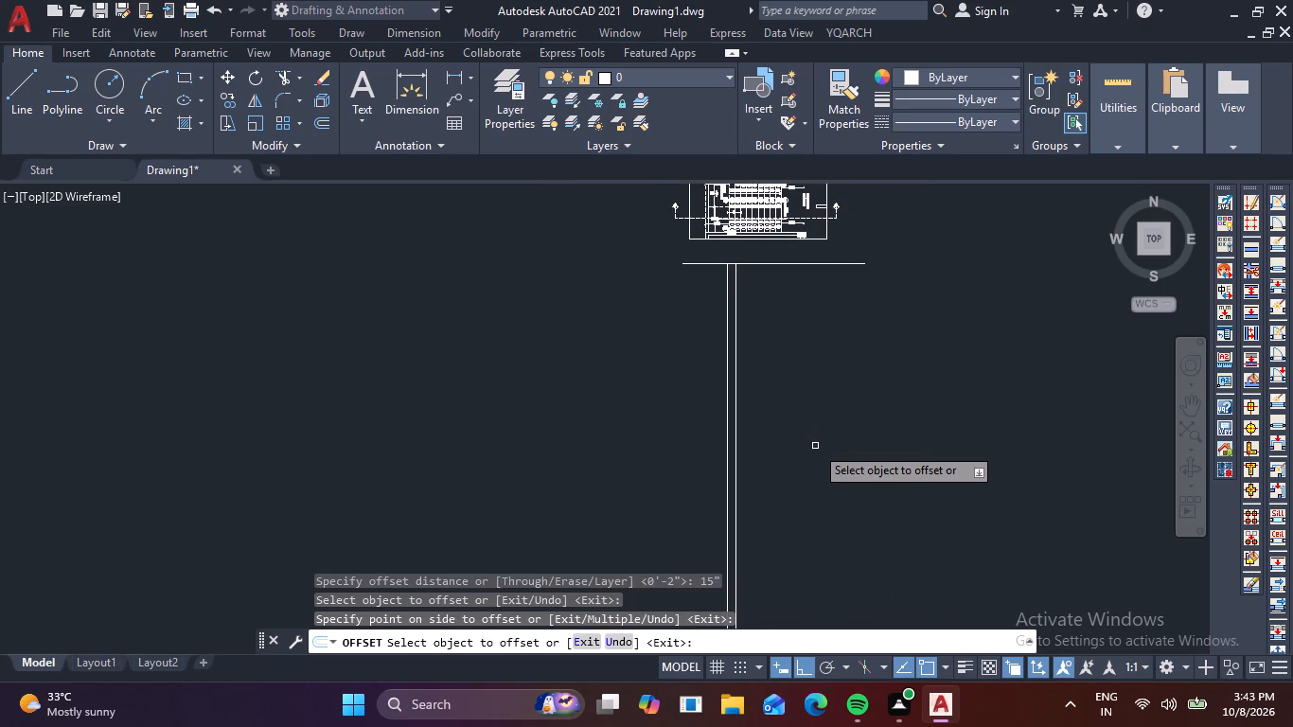
key(Escape)
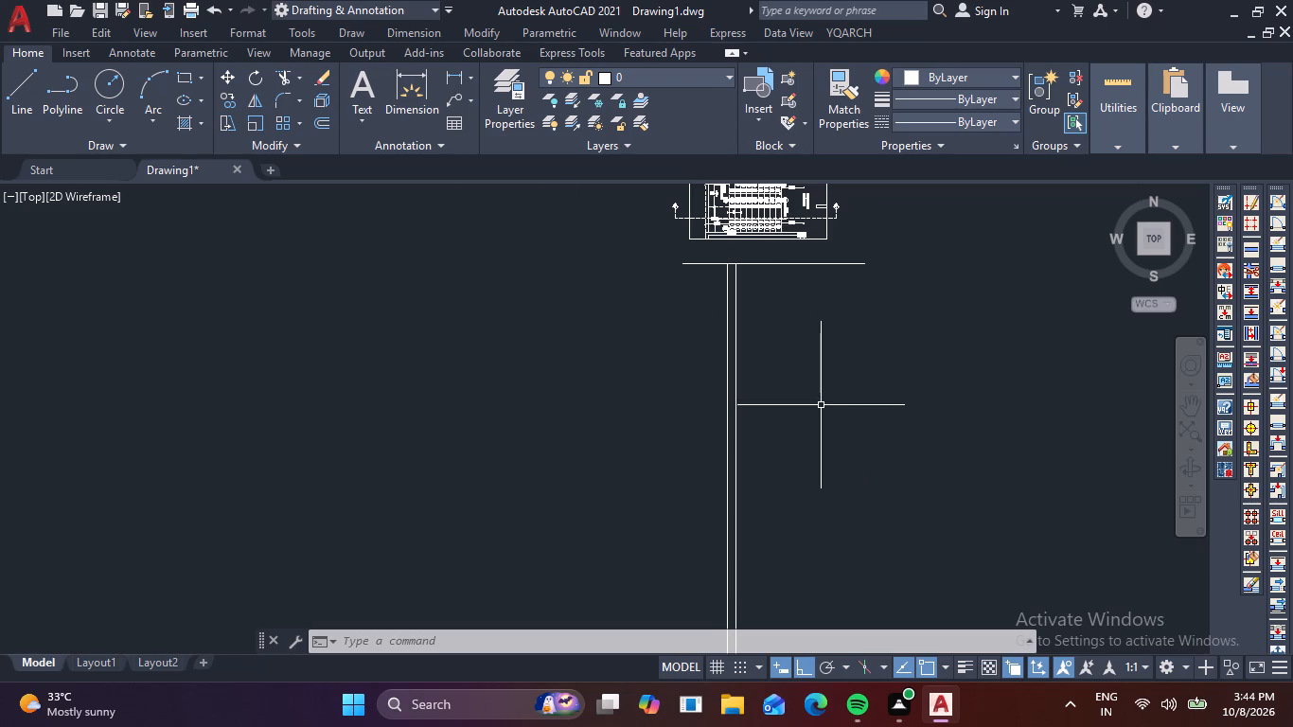
Examine the numbered stair plan's lower columns and how the pair of column lines below aligns with them.
middle_drag(821, 405, 752, 432)
middle_click(752, 433)
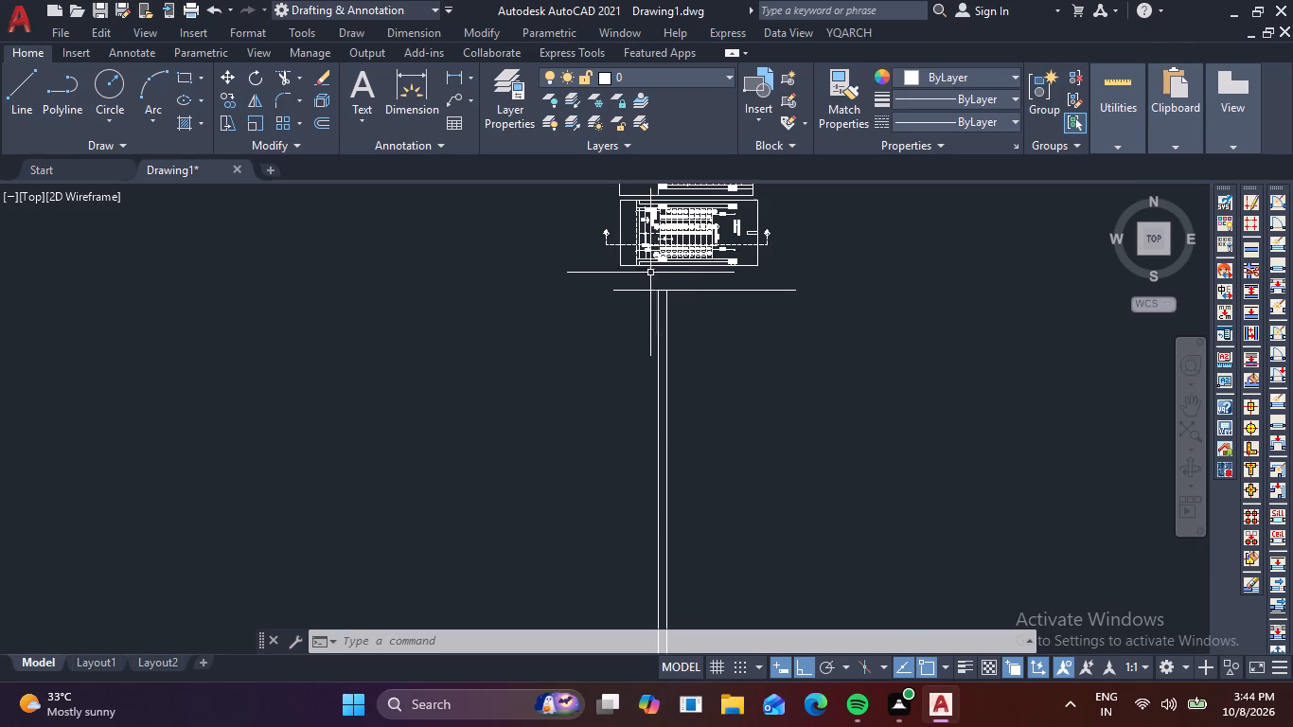
scroll(656, 242, up, 6)
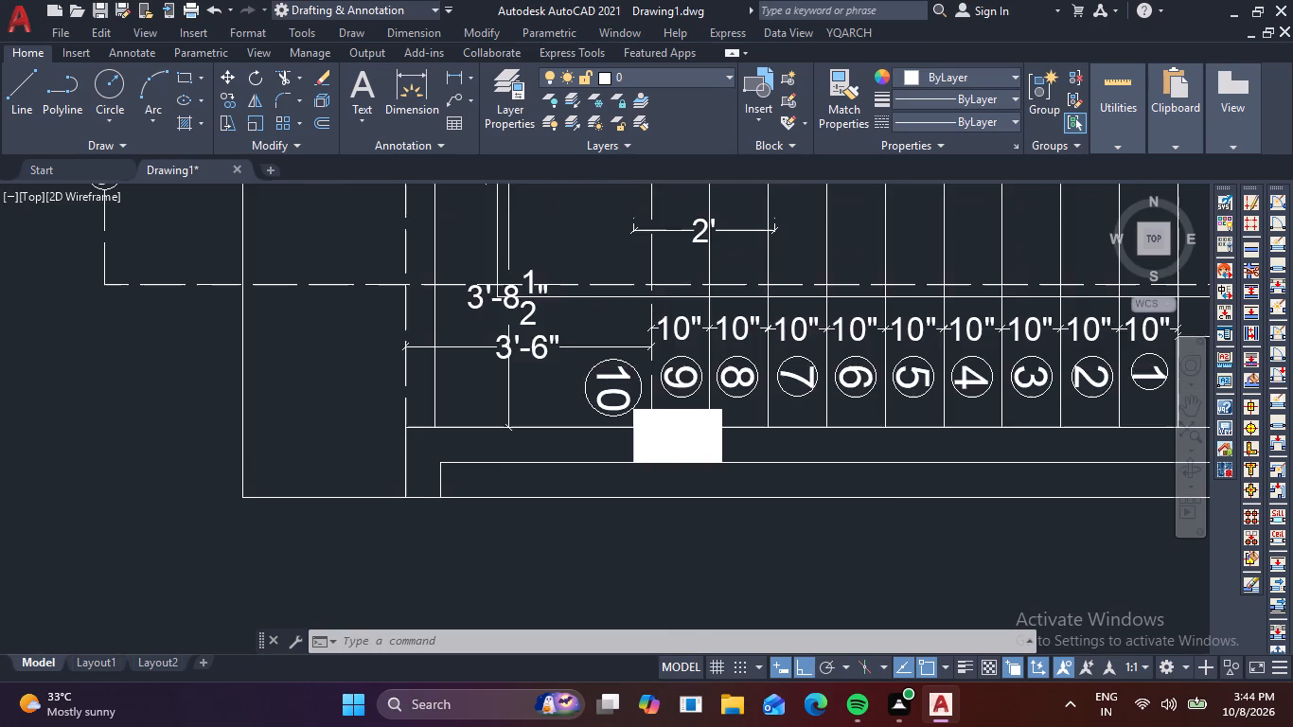
scroll(656, 242, down, 6)
scroll(779, 274, up, 3)
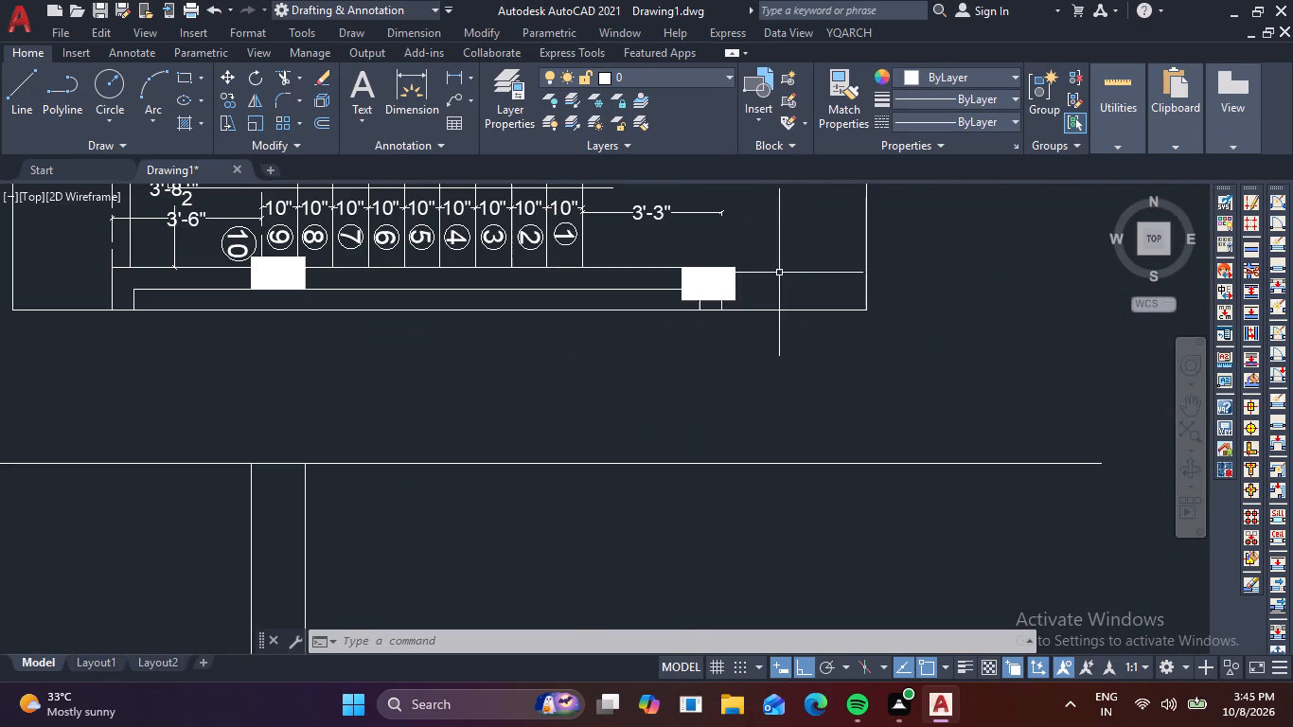
middle_drag(781, 276, 882, 486)
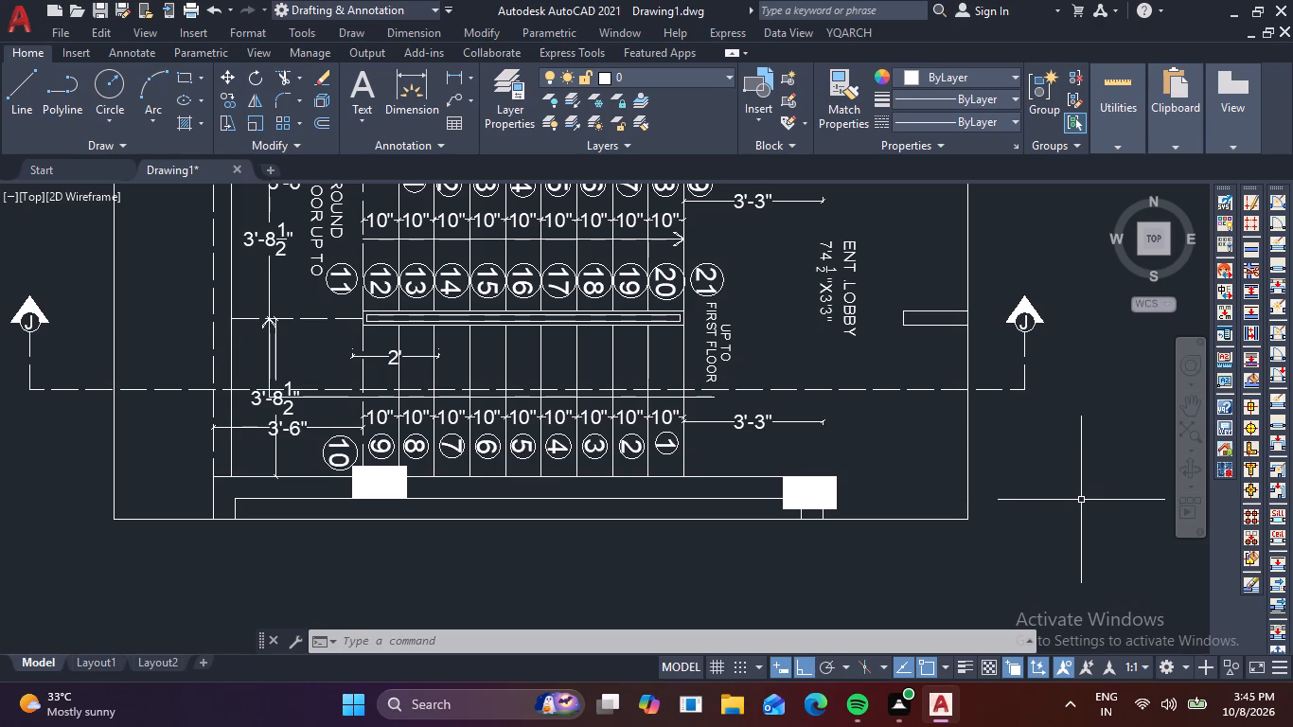
scroll(964, 534, down, 1)
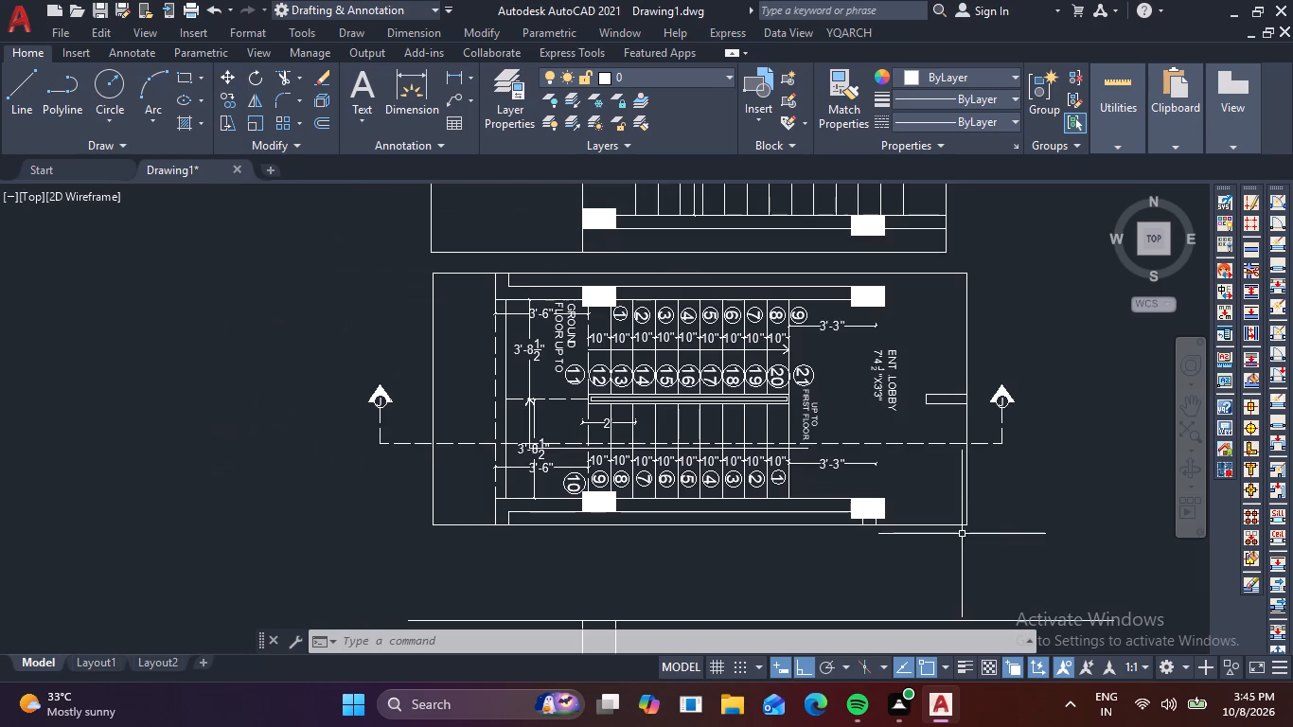
scroll(934, 548, down, 1)
middle_drag(933, 548, 810, 452)
Draw two vertical construction lines through the left and right edges of the numbered plan's lower-right column.
scroll(767, 444, up, 1)
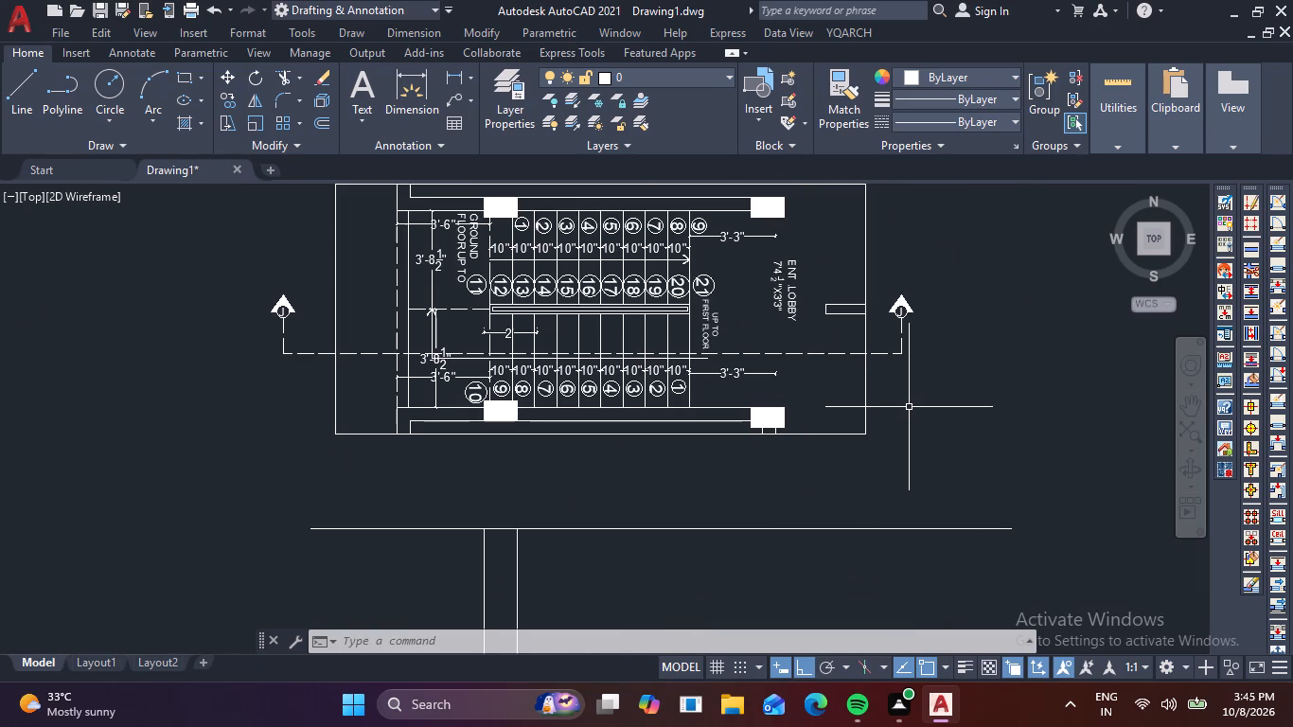
text(XL)
key(space)
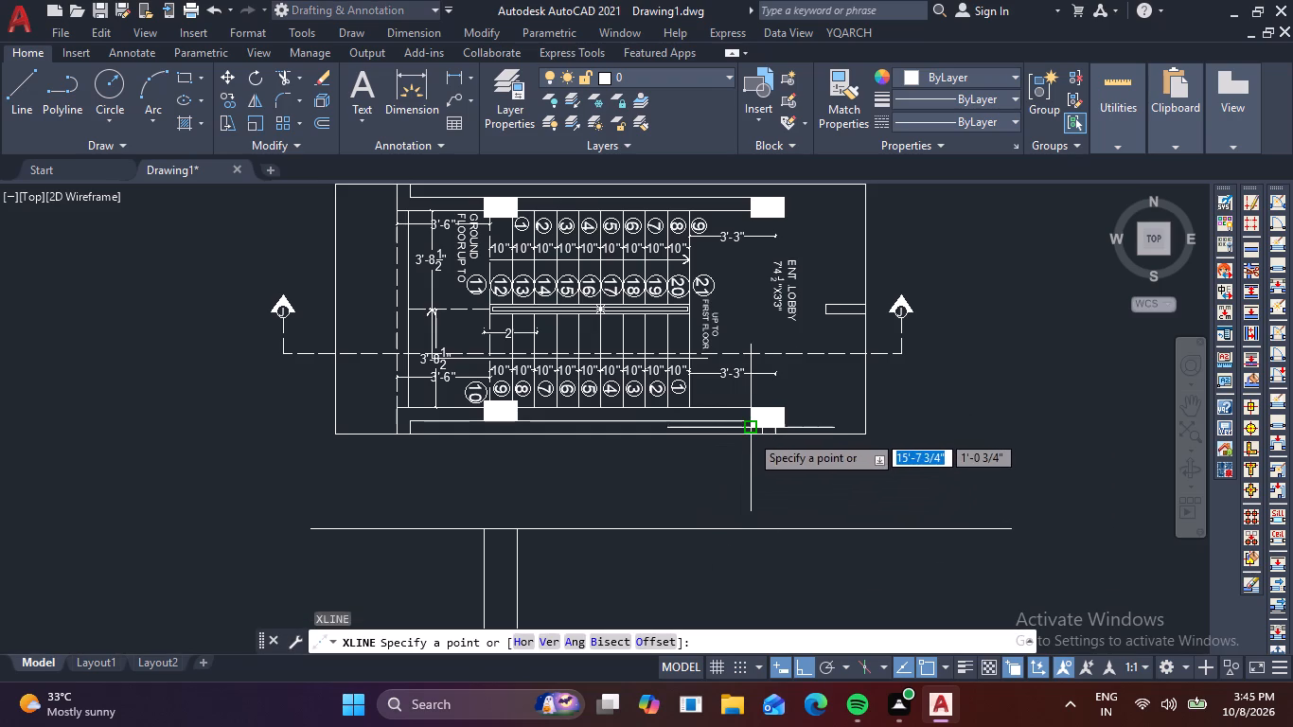
key(v)
key(space)
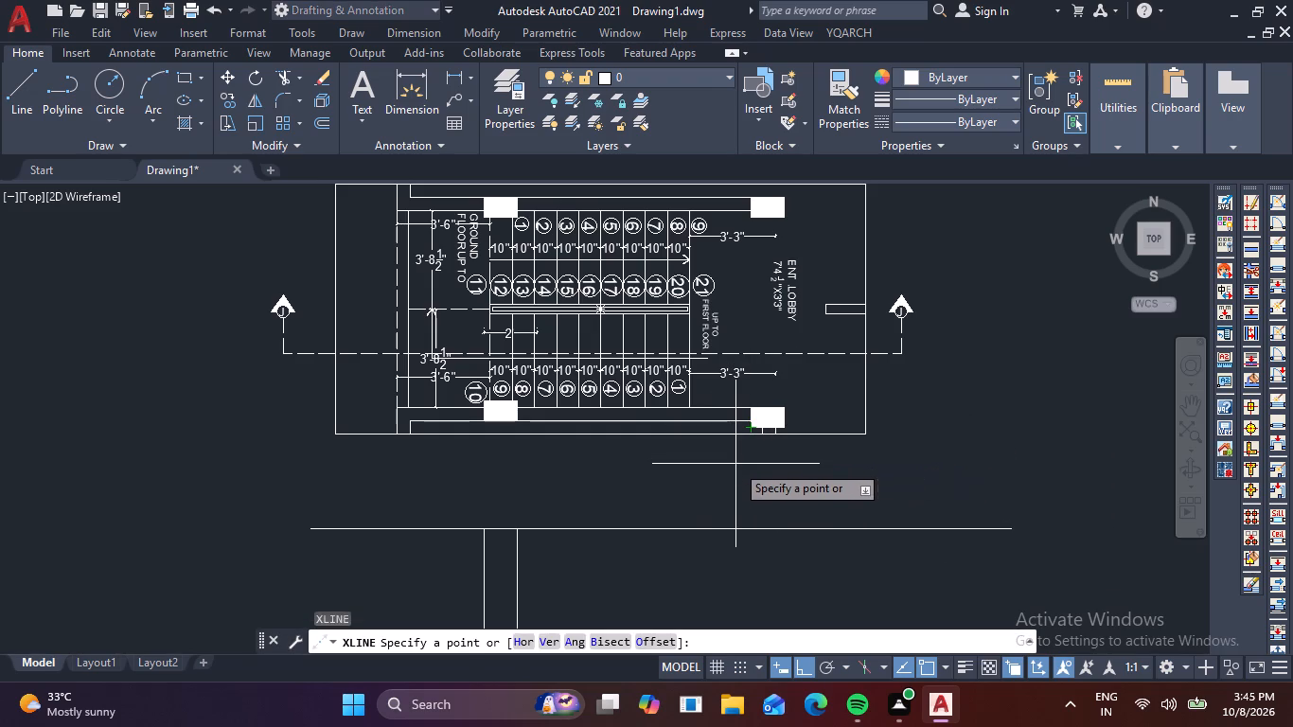
scroll(741, 444, up, 2)
click(753, 407)
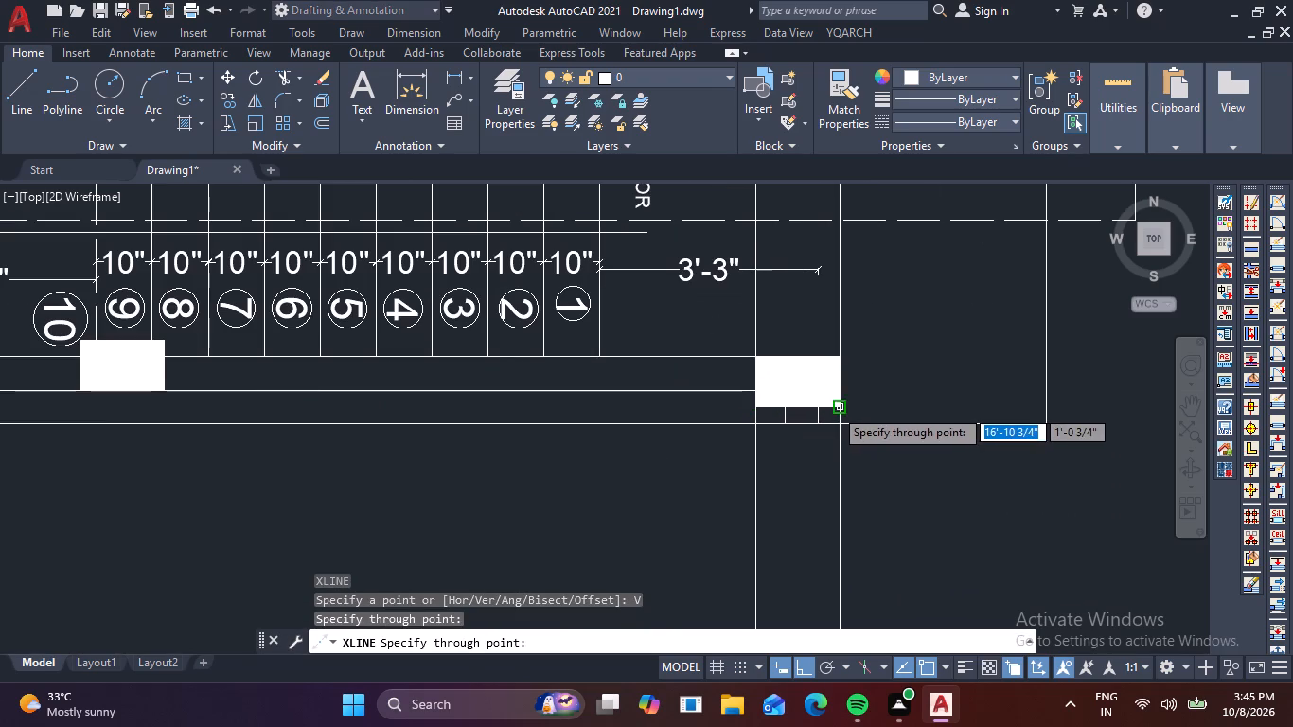
click(835, 408)
key(Escape)
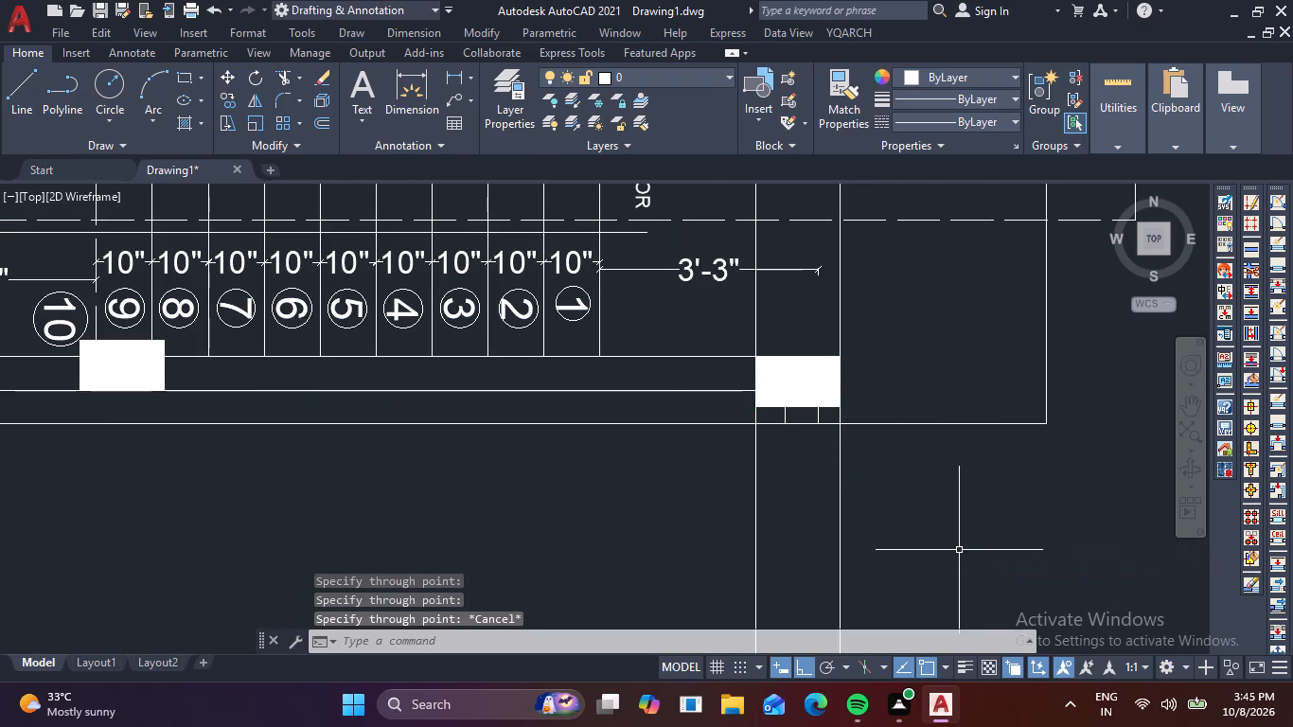
Trim the two right column construction lines between the numbered plan's bottom outline and the horizontal line below.
scroll(952, 552, down, 2)
middle_drag(930, 576, 939, 402)
middle_drag(917, 547, 922, 491)
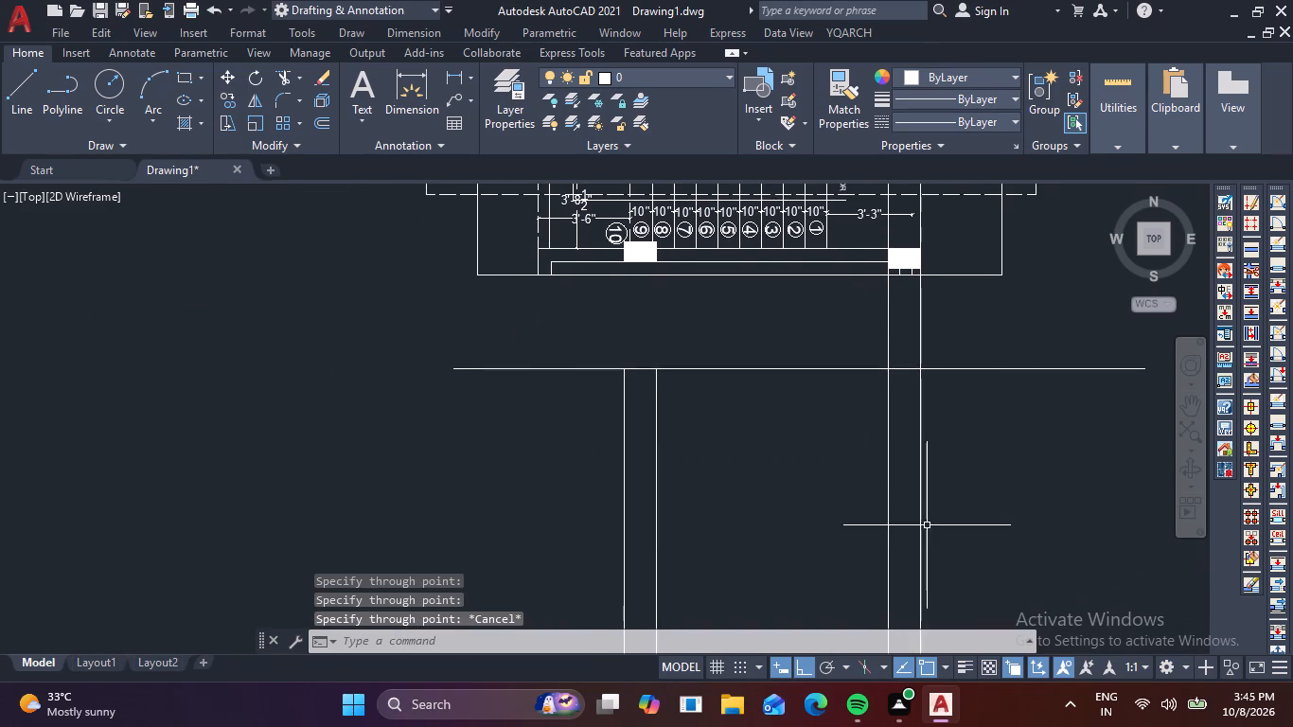
middle_click(925, 529)
key(t)
key(r)
key(space)
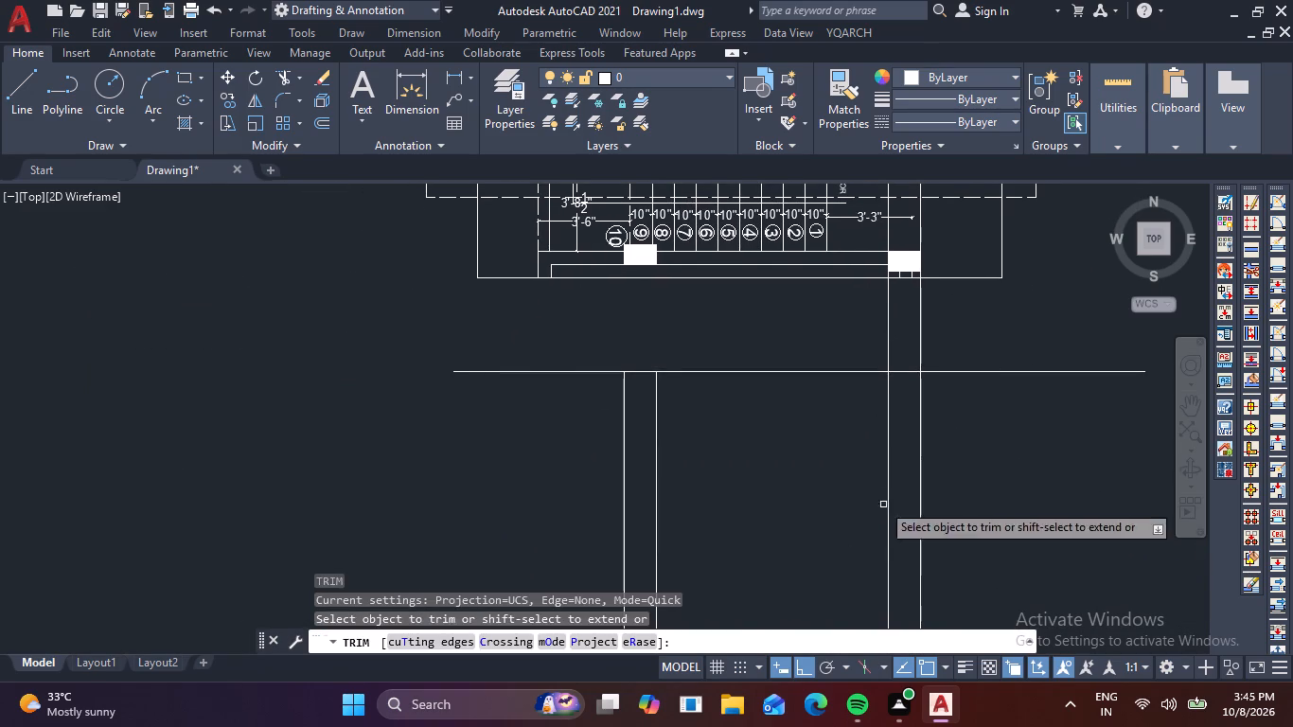
drag(869, 343, 989, 325)
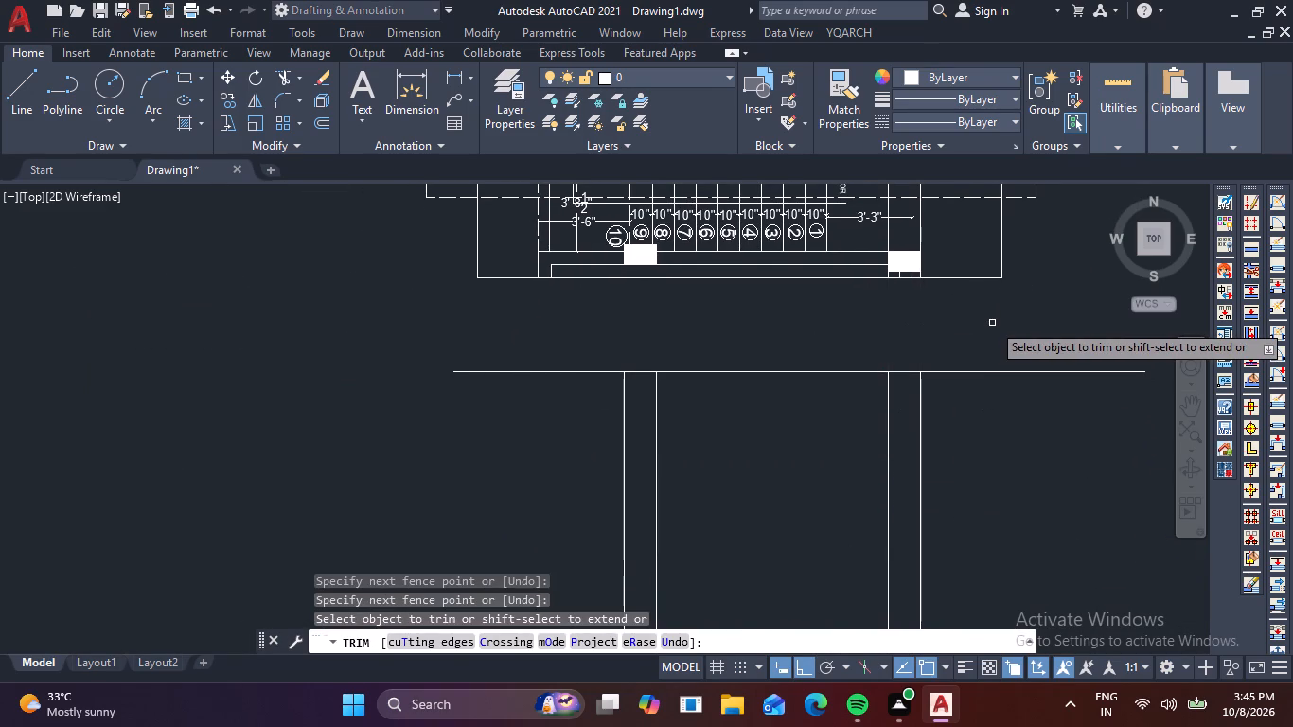
key(Escape)
Delete the leftover upper parts of the two construction lines running through the stair plans at the right columns.
middle_drag(992, 323, 1010, 541)
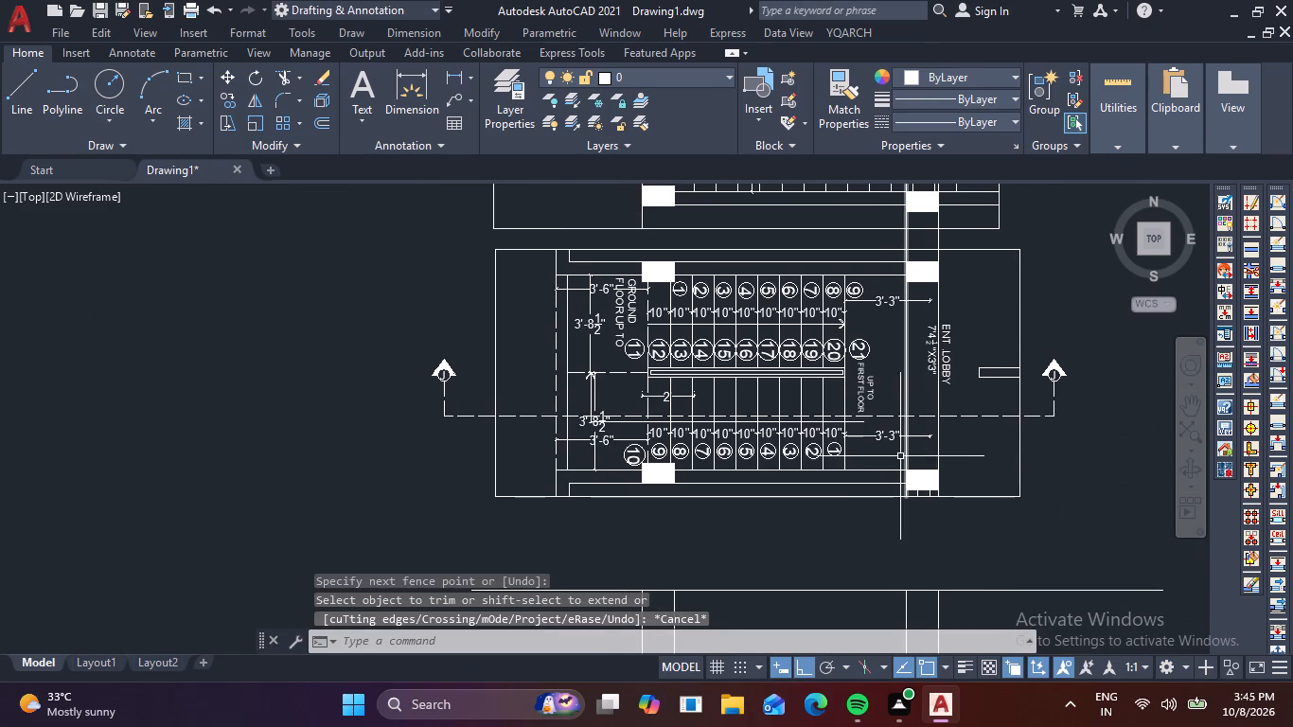
click(897, 456)
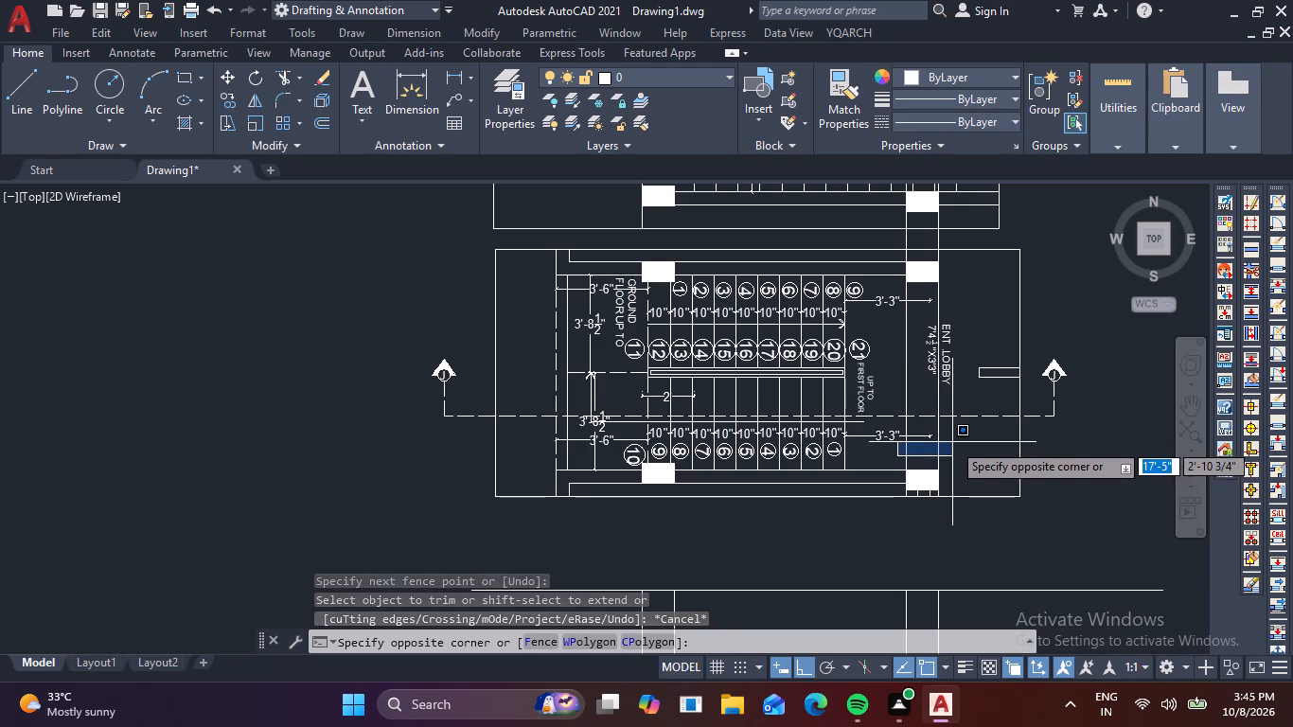
click(952, 442)
click(951, 457)
click(898, 454)
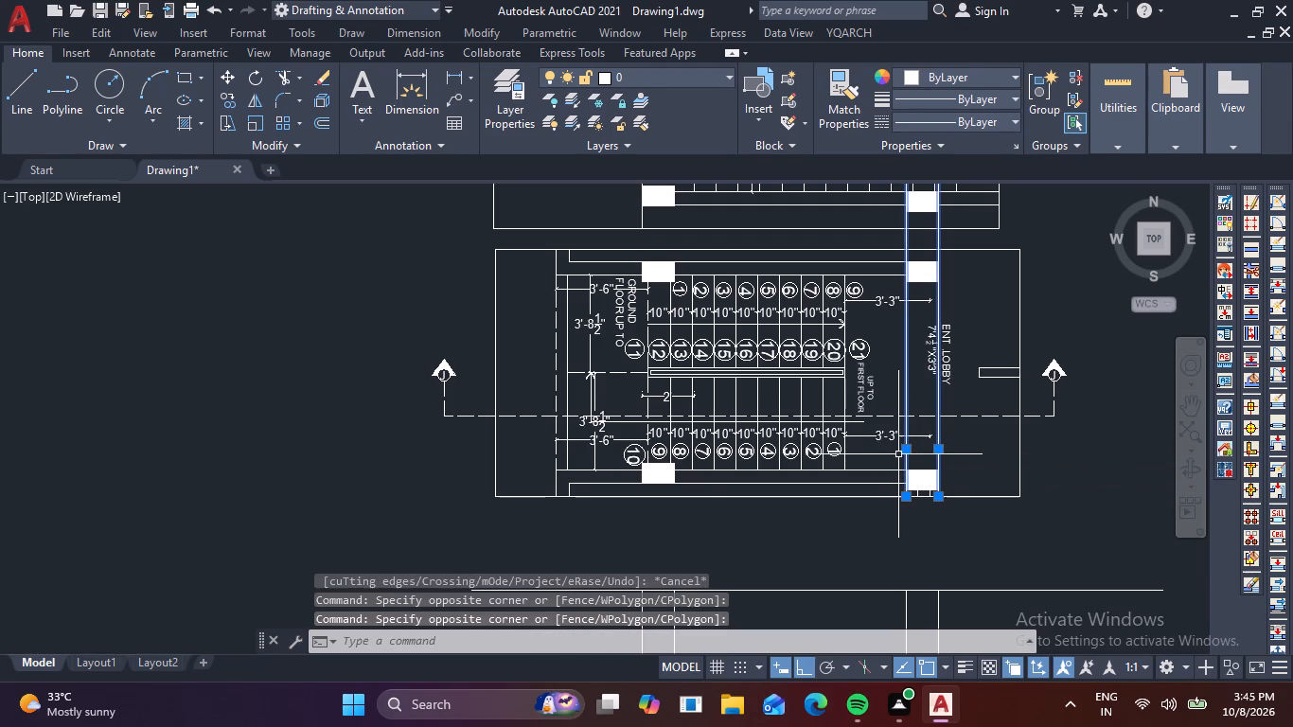
key(Delete)
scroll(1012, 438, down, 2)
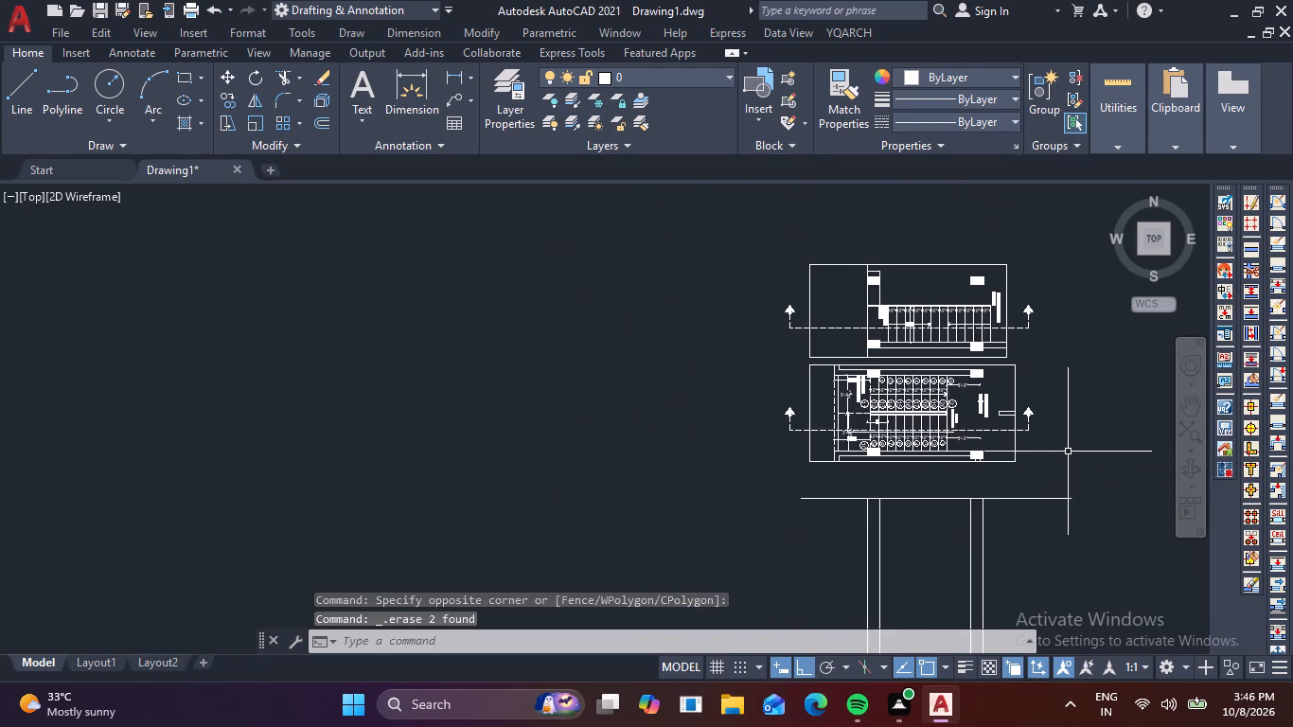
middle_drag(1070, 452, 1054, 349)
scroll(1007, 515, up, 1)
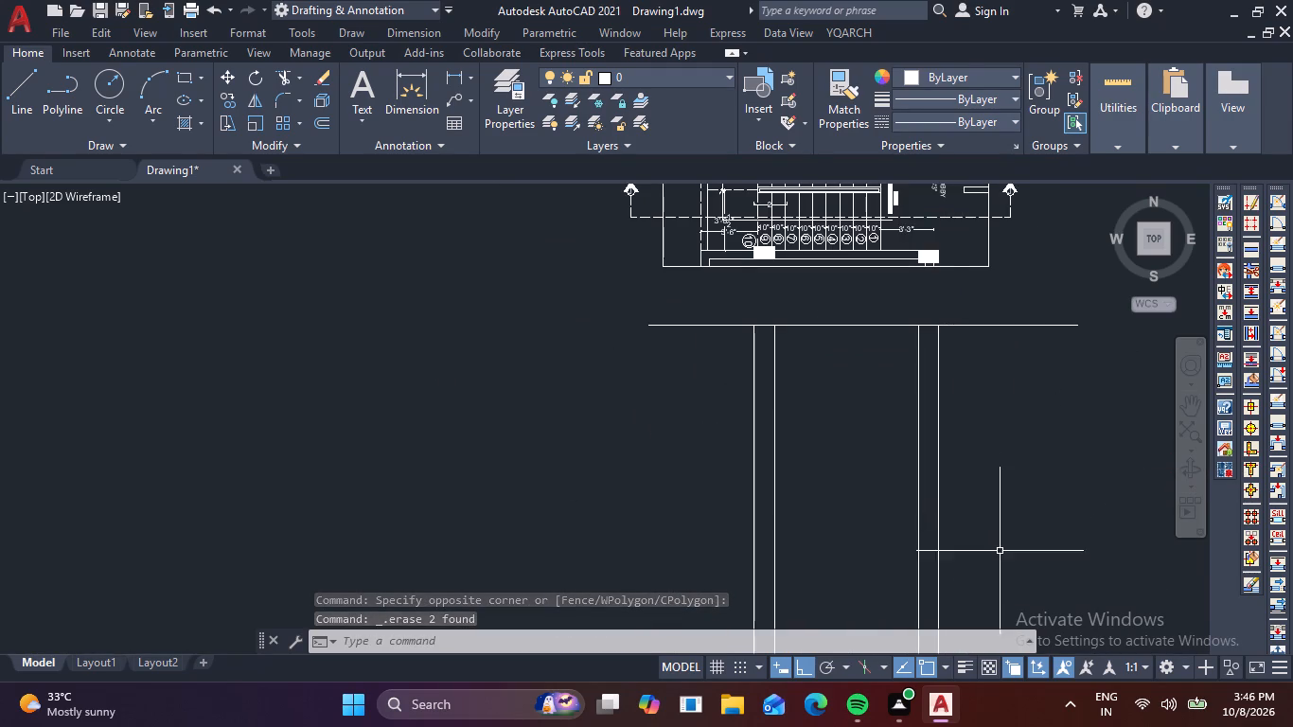
Draw one stair step in the empty area beside the column lines: a 6" riser going up and a 10" tread going left.
middle_drag(1000, 551, 983, 417)
scroll(892, 540, up, 1)
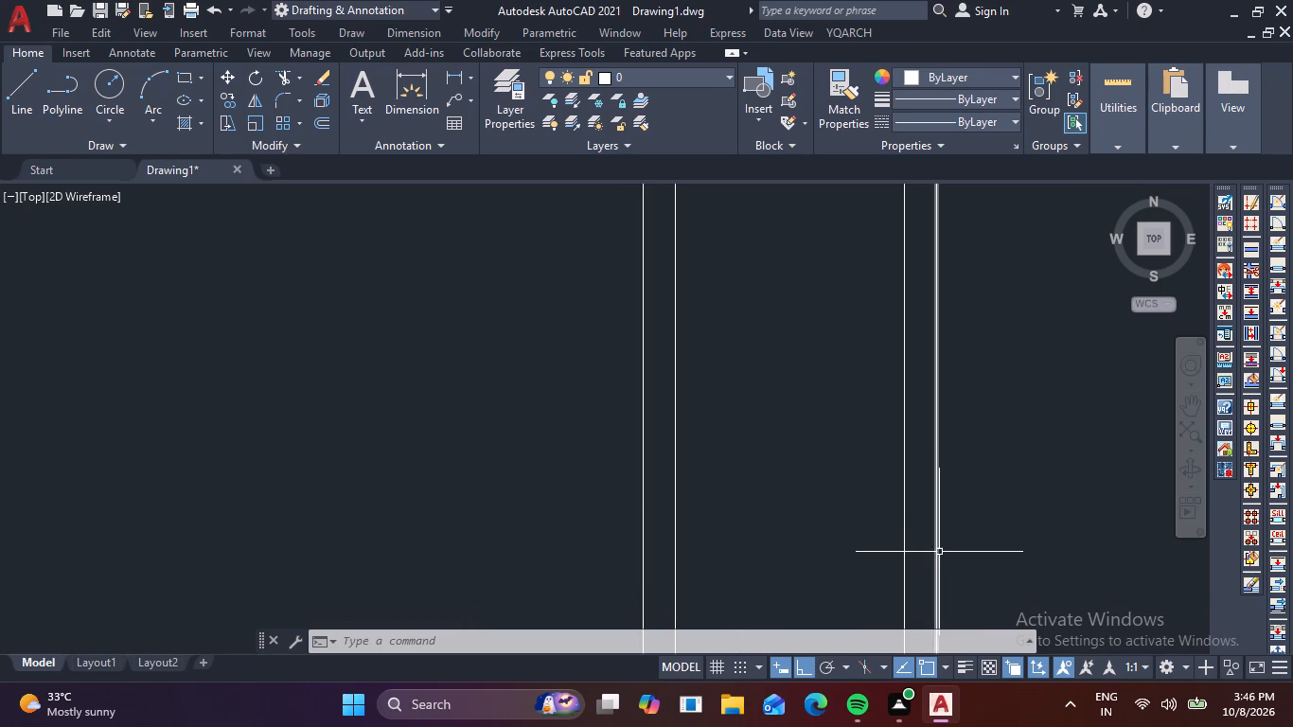
key(l)
key(space)
scroll(1068, 512, down, 1)
middle_drag(1050, 516, 706, 495)
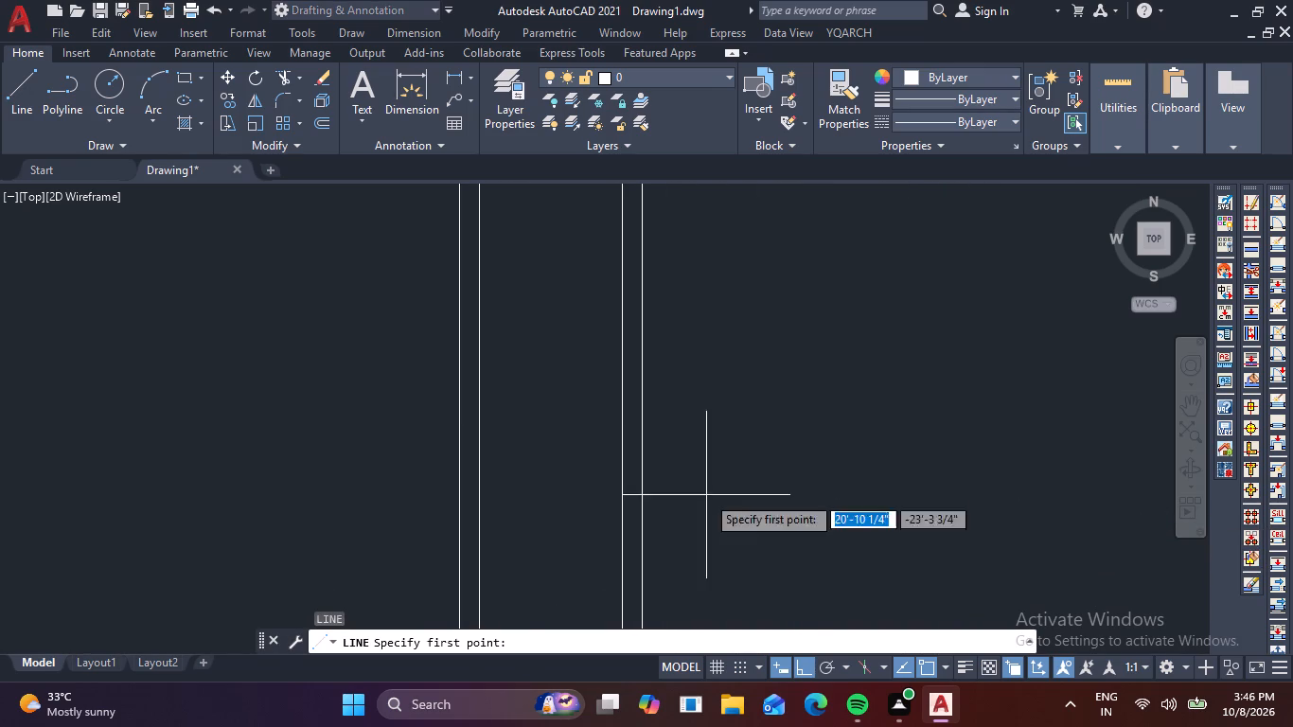
click(961, 527)
key(6)
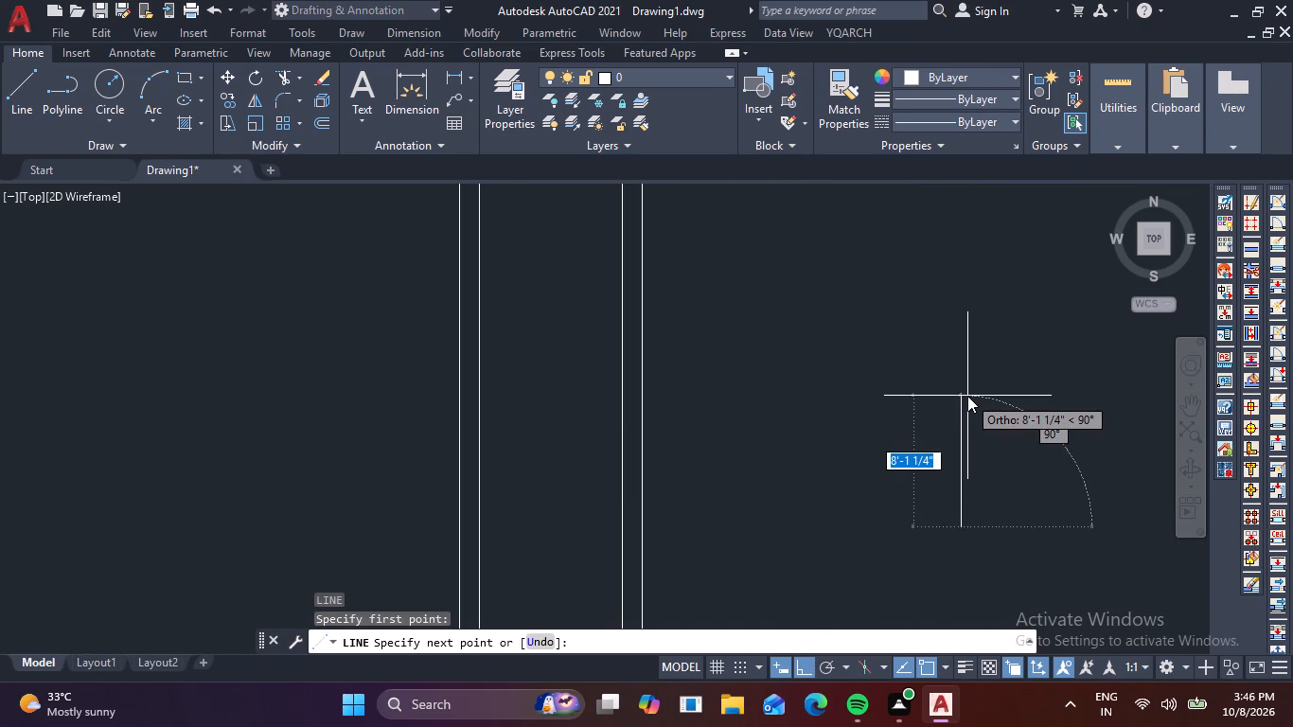
key(shift+quotedbl)
key(Return)
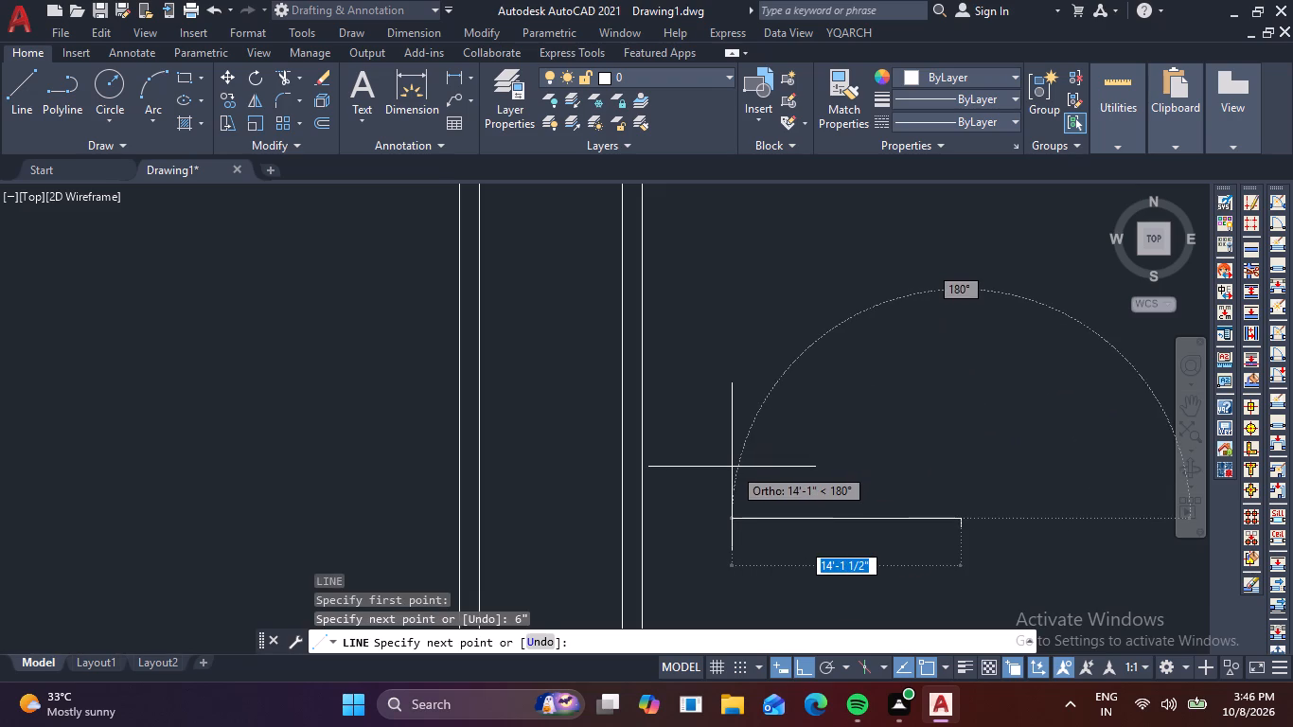
text(10")
key(Return)
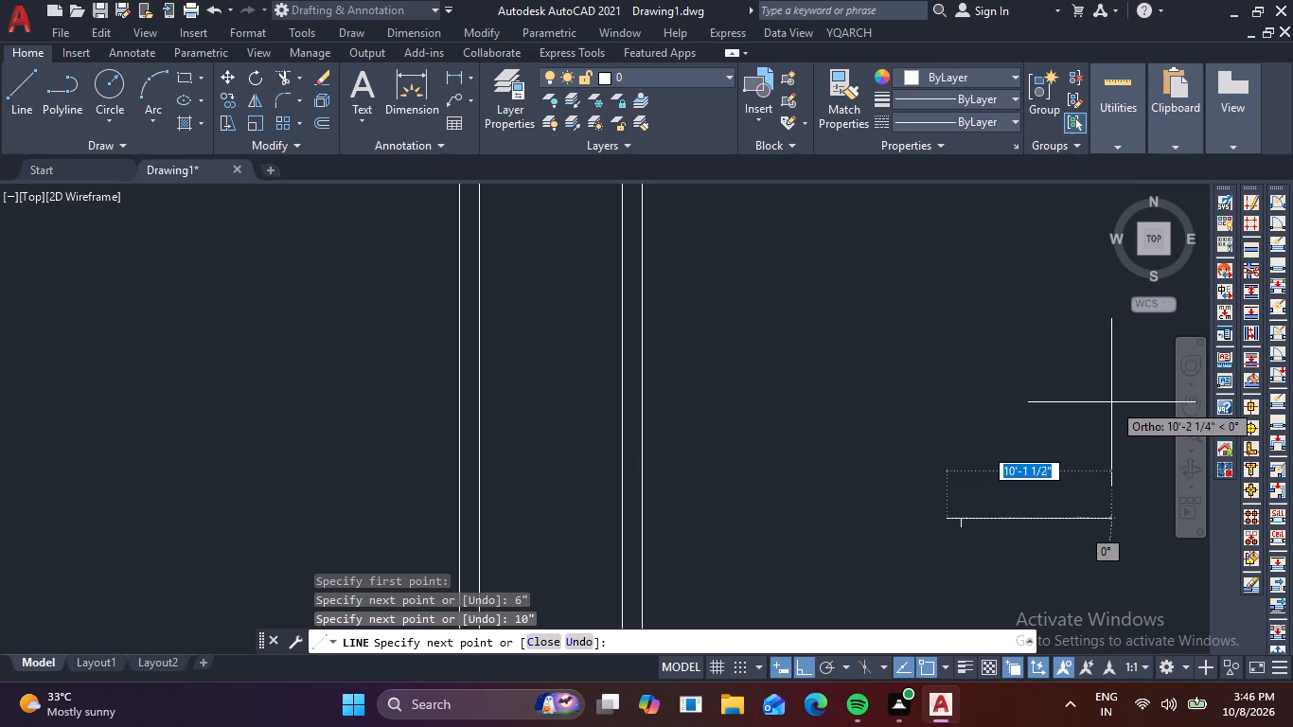
key(Escape)
Copy the riser and tread as an 11-item array from the riser's bottom end to the tread's left end.
scroll(953, 529, down, 1)
scroll(966, 527, up, 2)
click(941, 544)
click(905, 500)
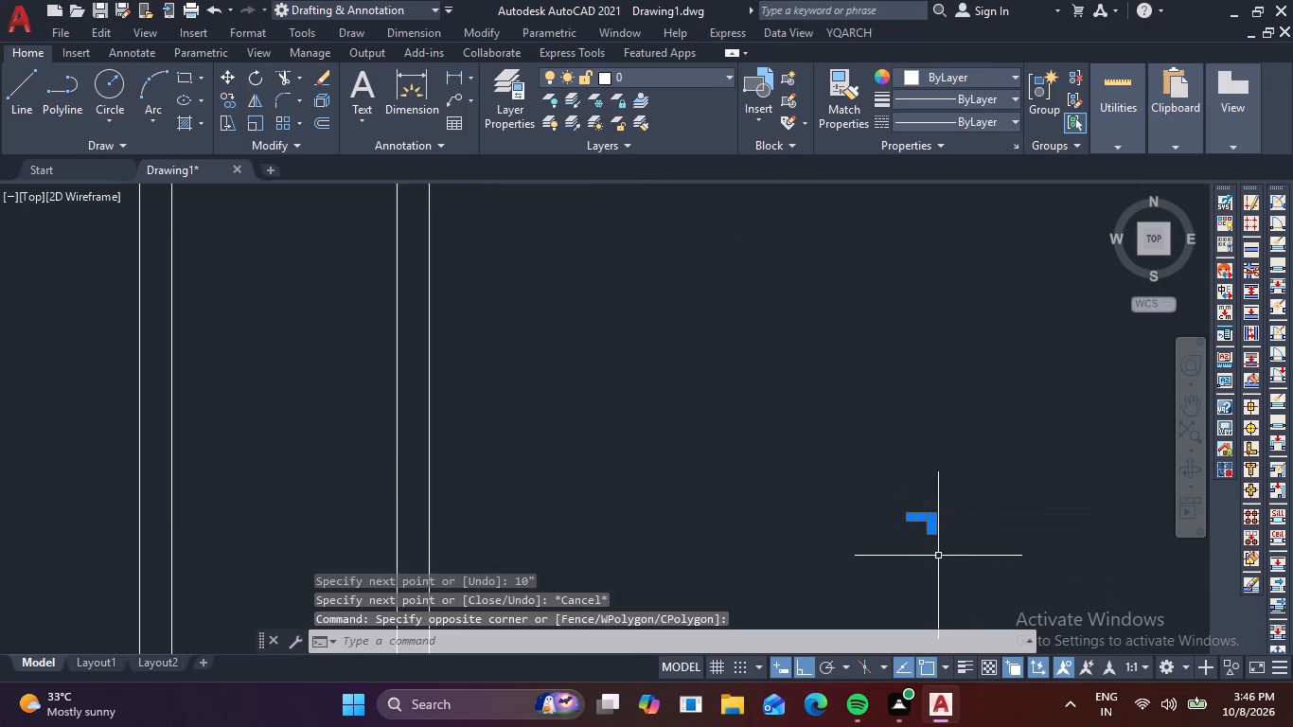
key(c)
text(O)
key(space)
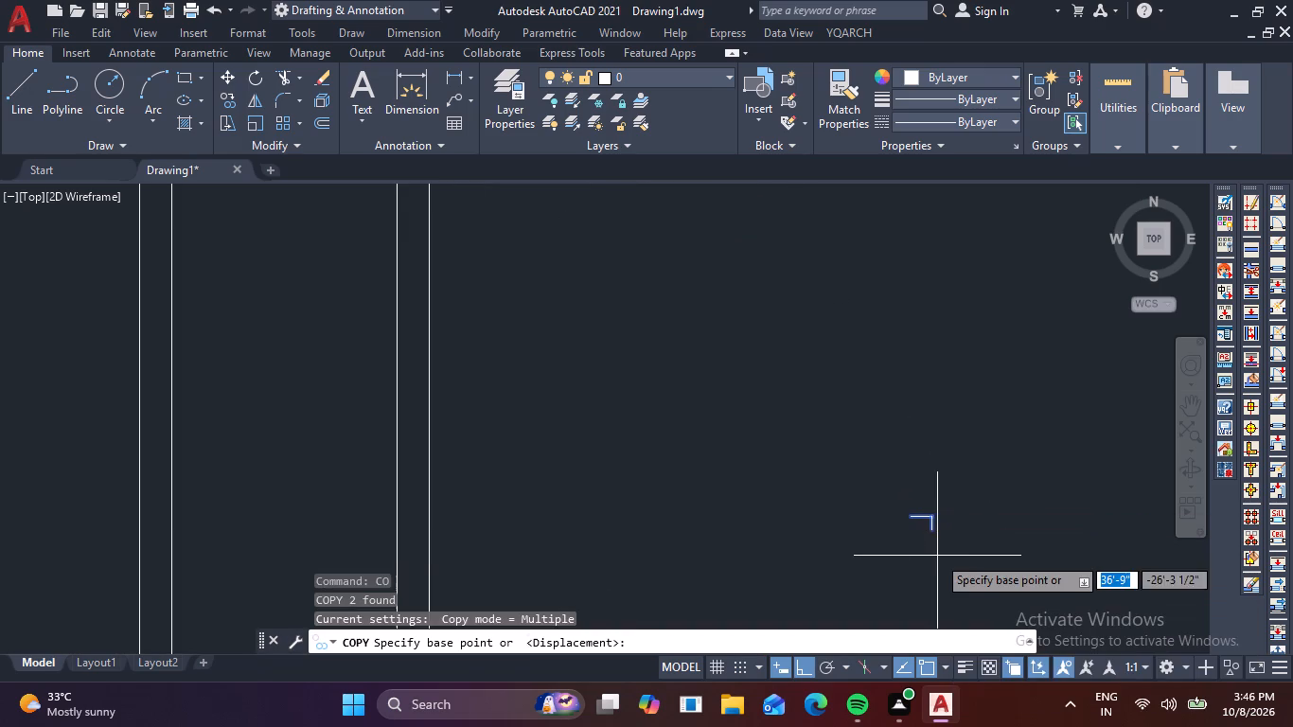
scroll(925, 529, up, 2)
click(929, 534)
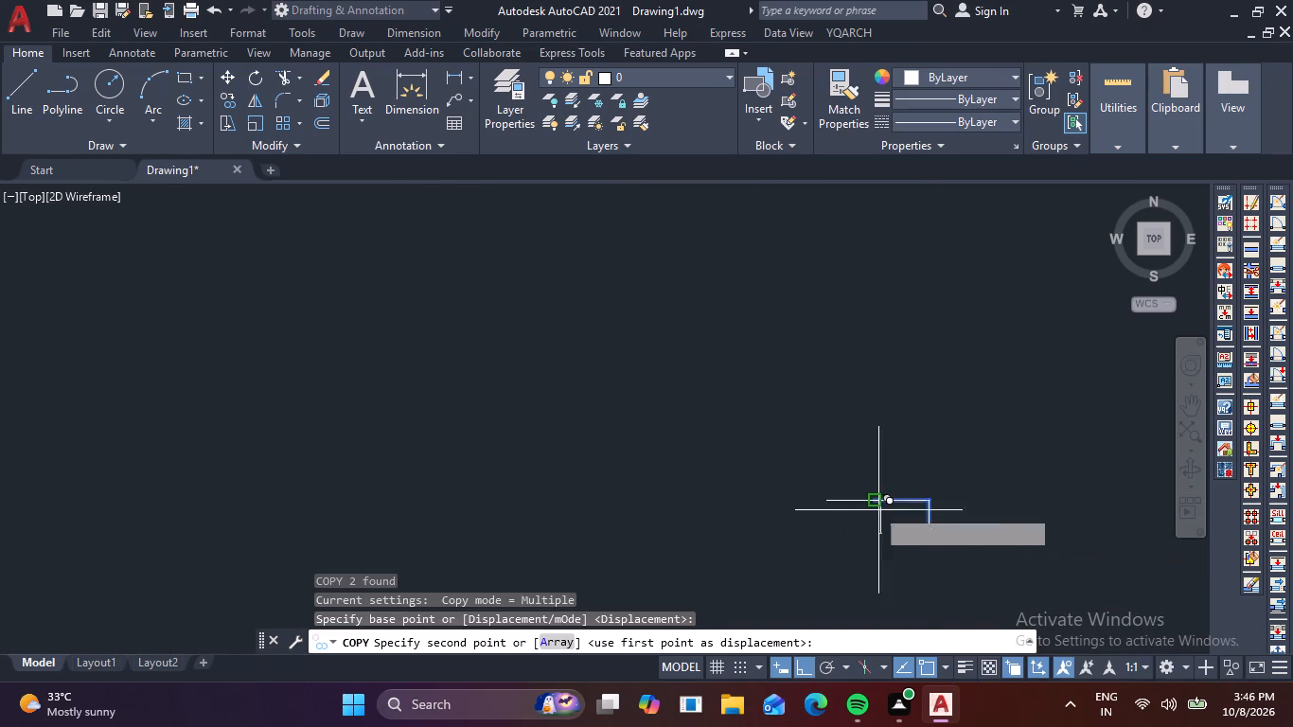
key(F8)
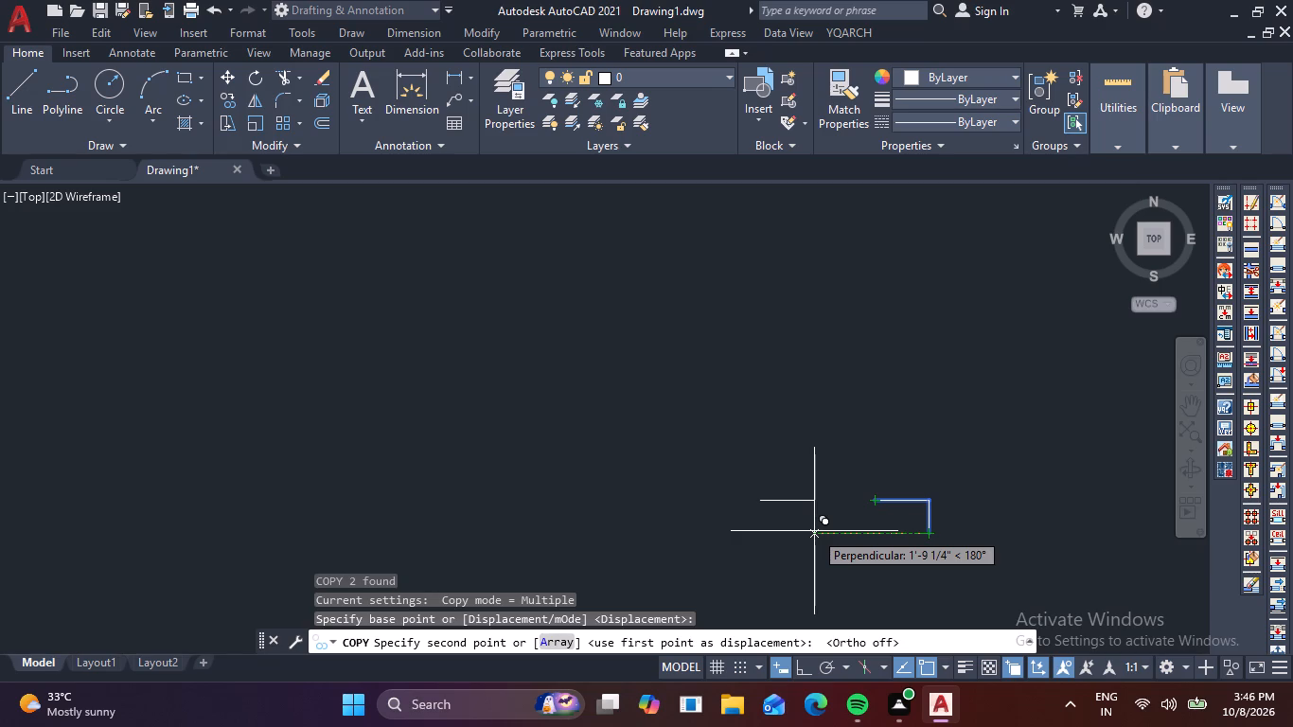
click(558, 641)
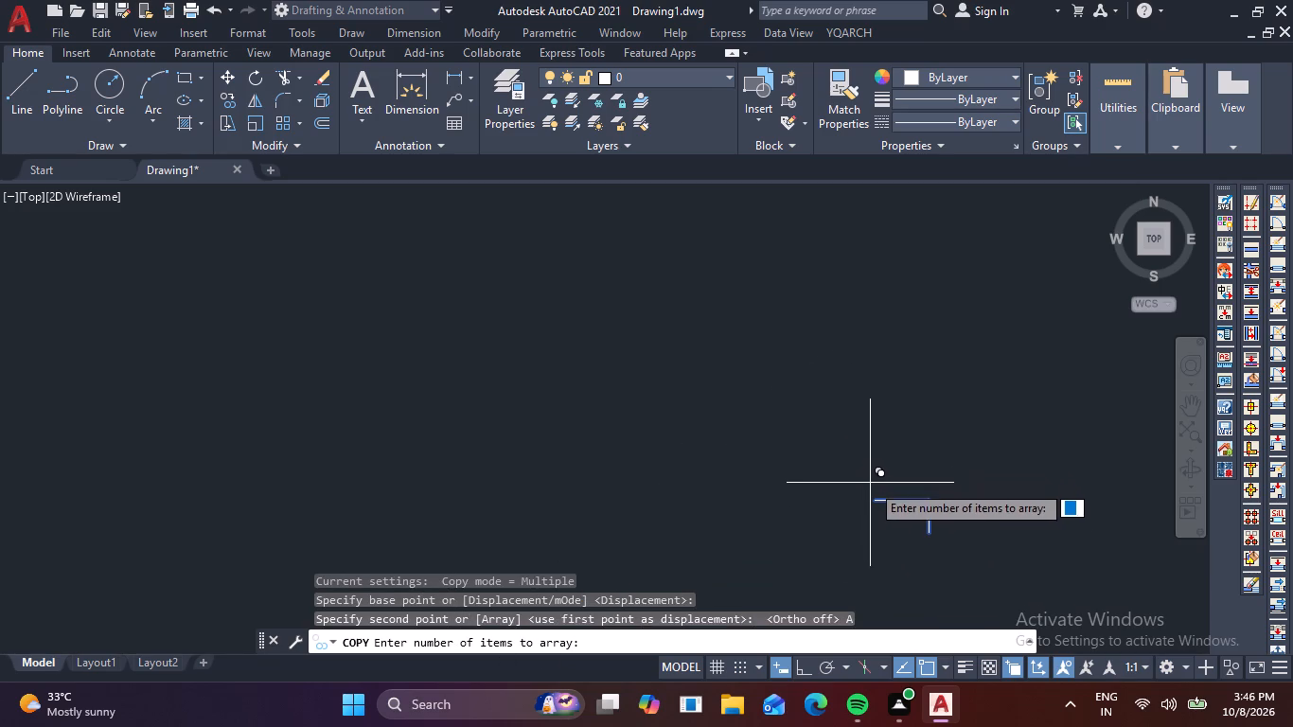
text(11)
key(space)
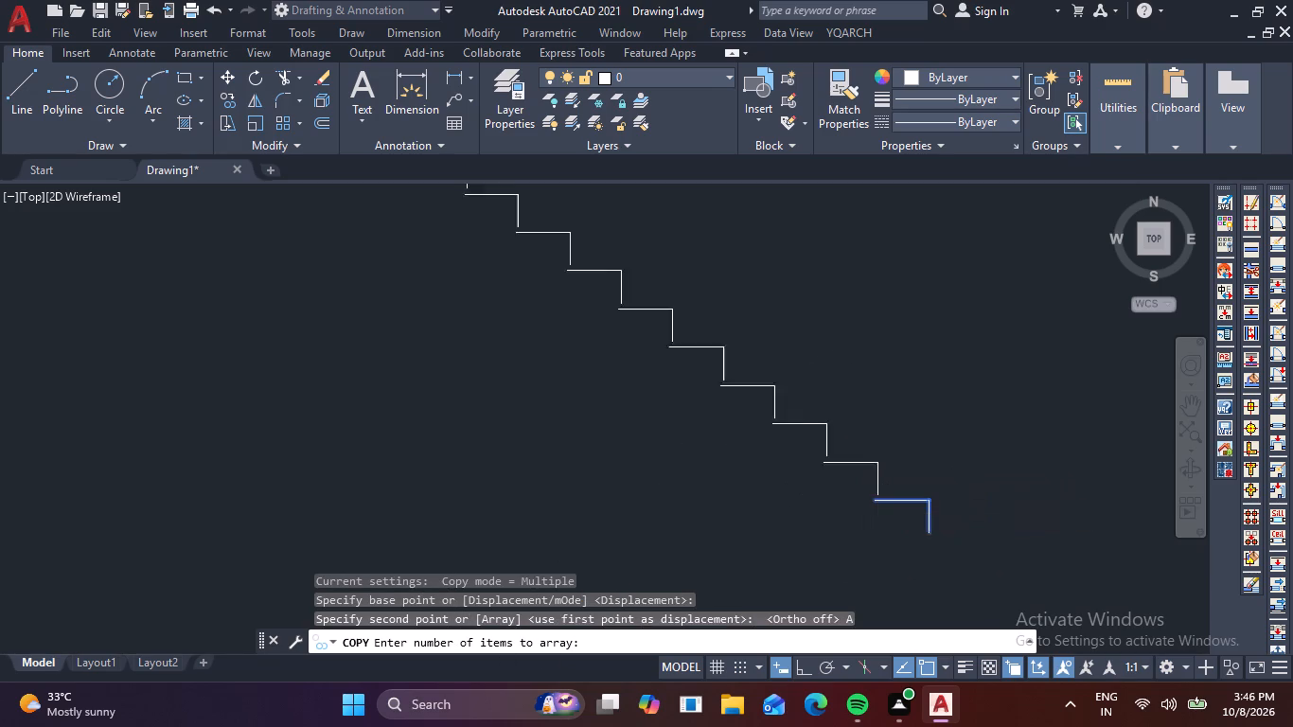
click(874, 504)
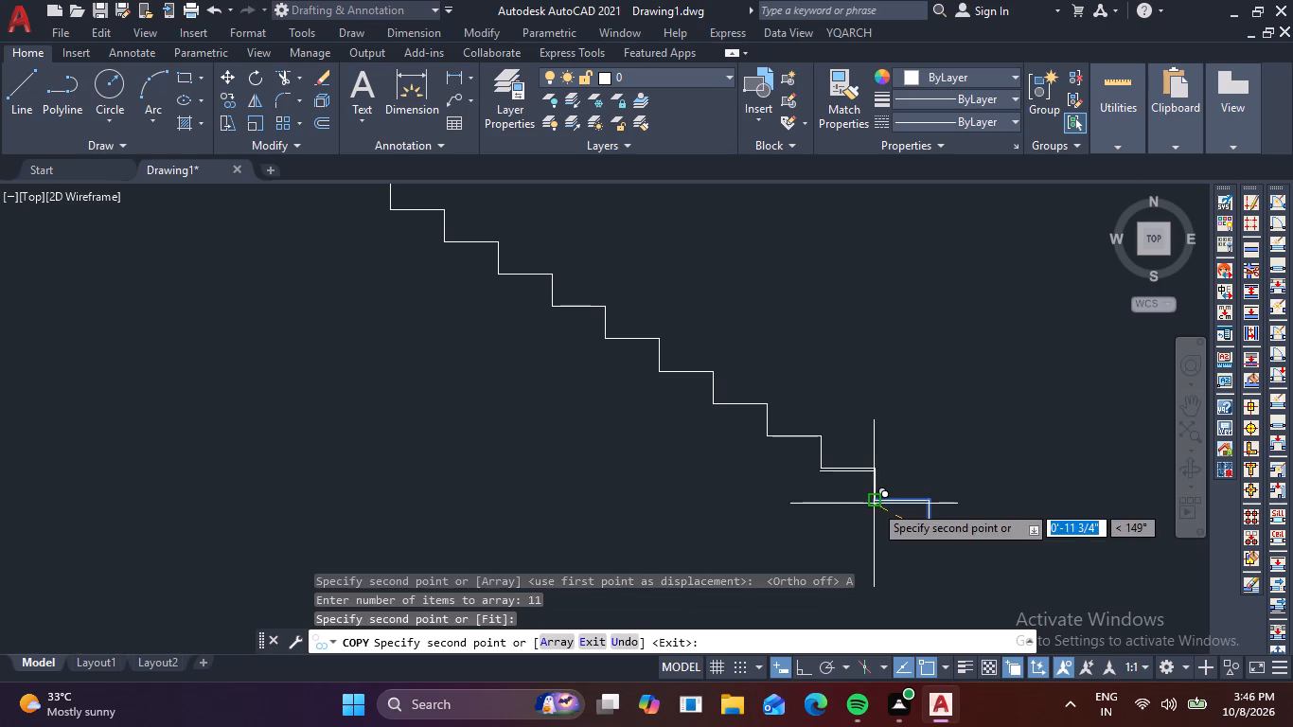
scroll(1003, 408, down, 1)
middle_drag(1003, 408, 1002, 443)
key(Escape)
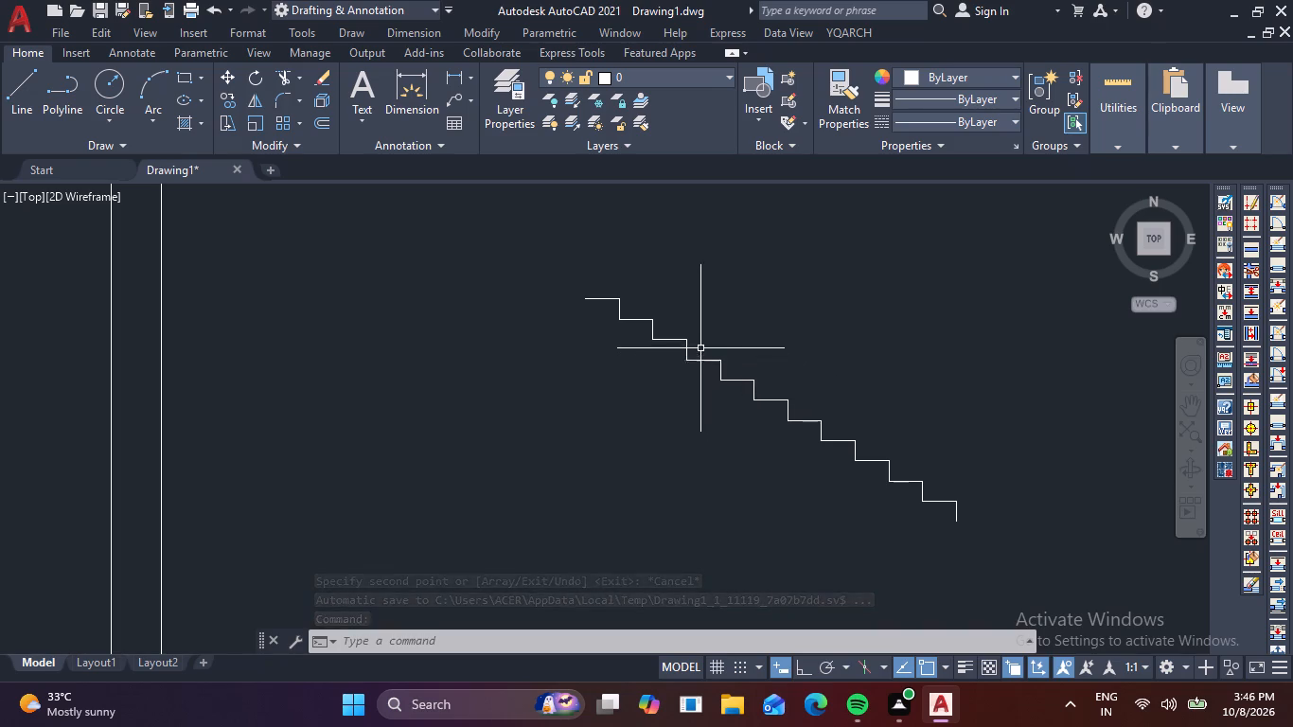
Join all the riser and tread lines of the flight into a single polyline.
drag(1012, 532, 965, 499)
click(536, 289)
text(J)
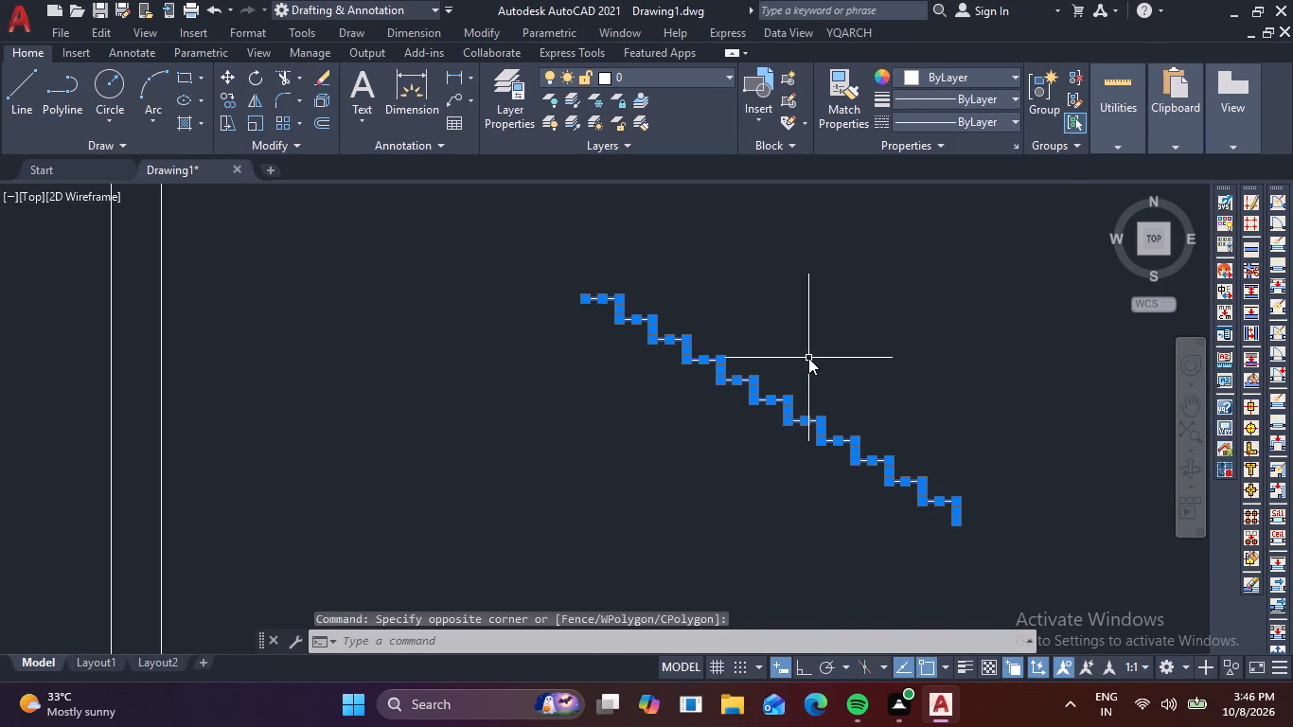
key(space)
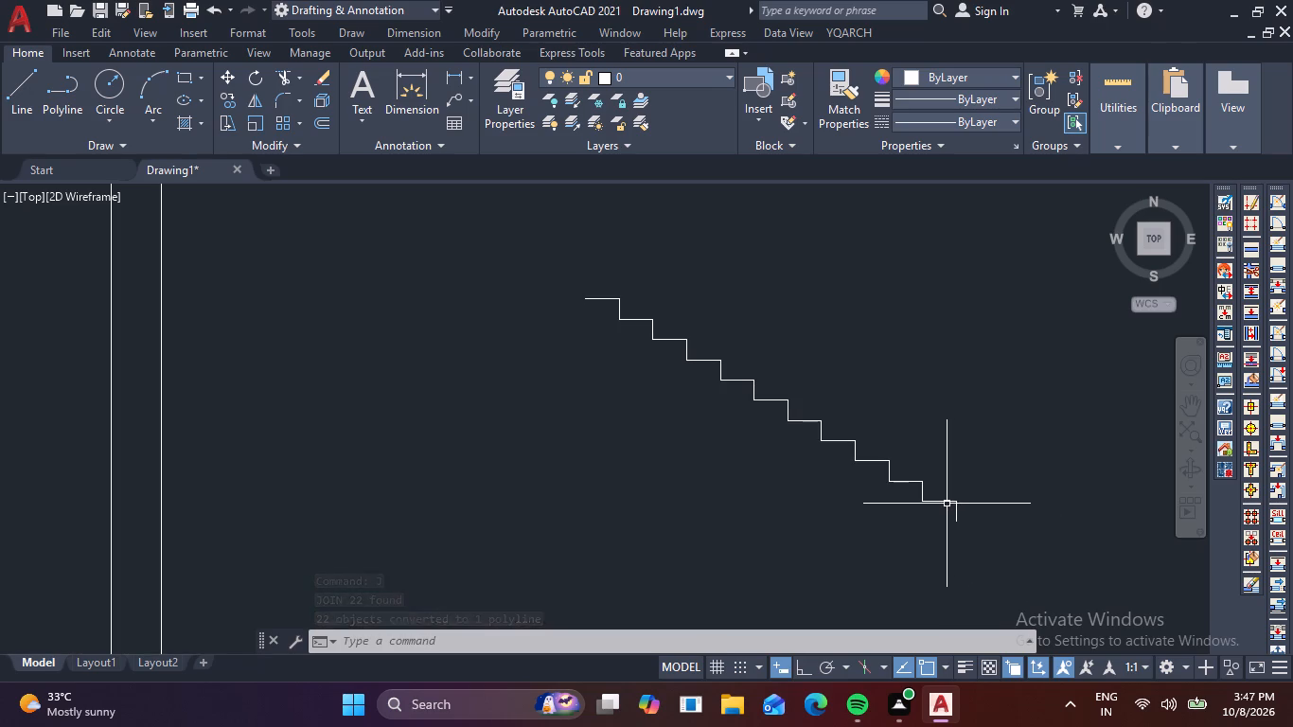
Offset the stair flight polyline 1" toward its underside.
key(o)
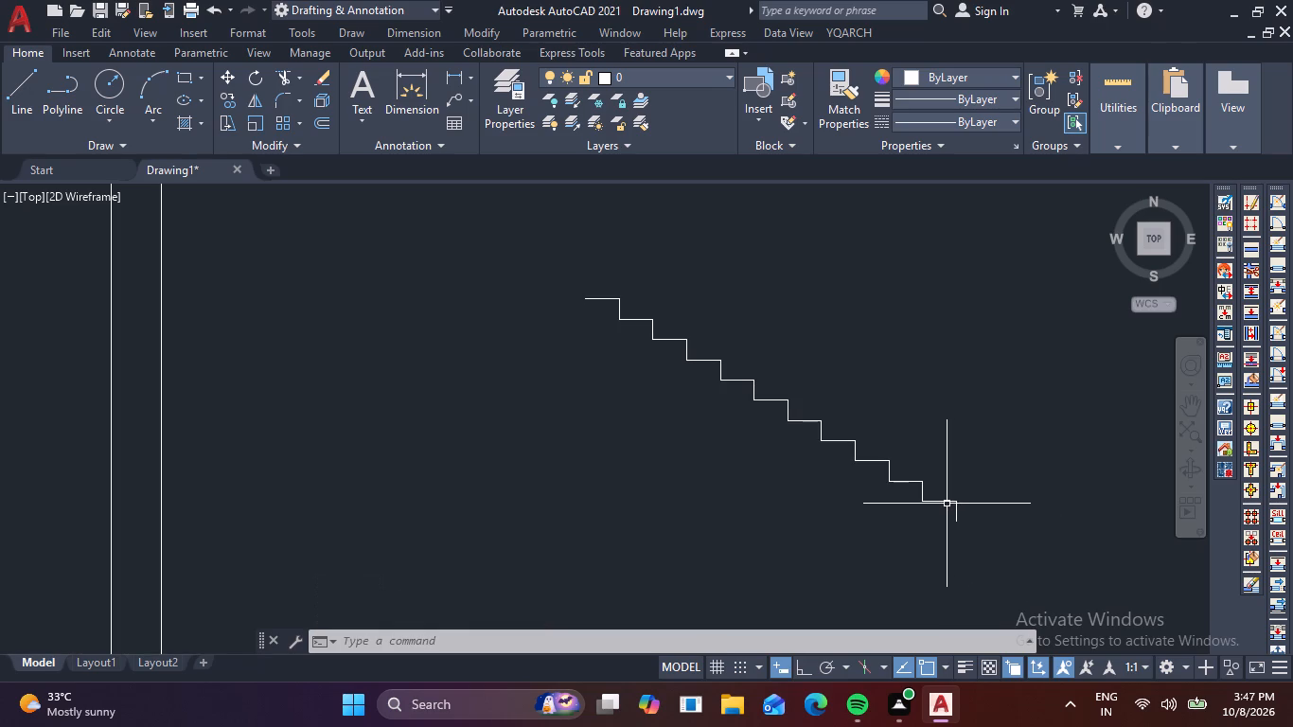
key(Return)
key(1)
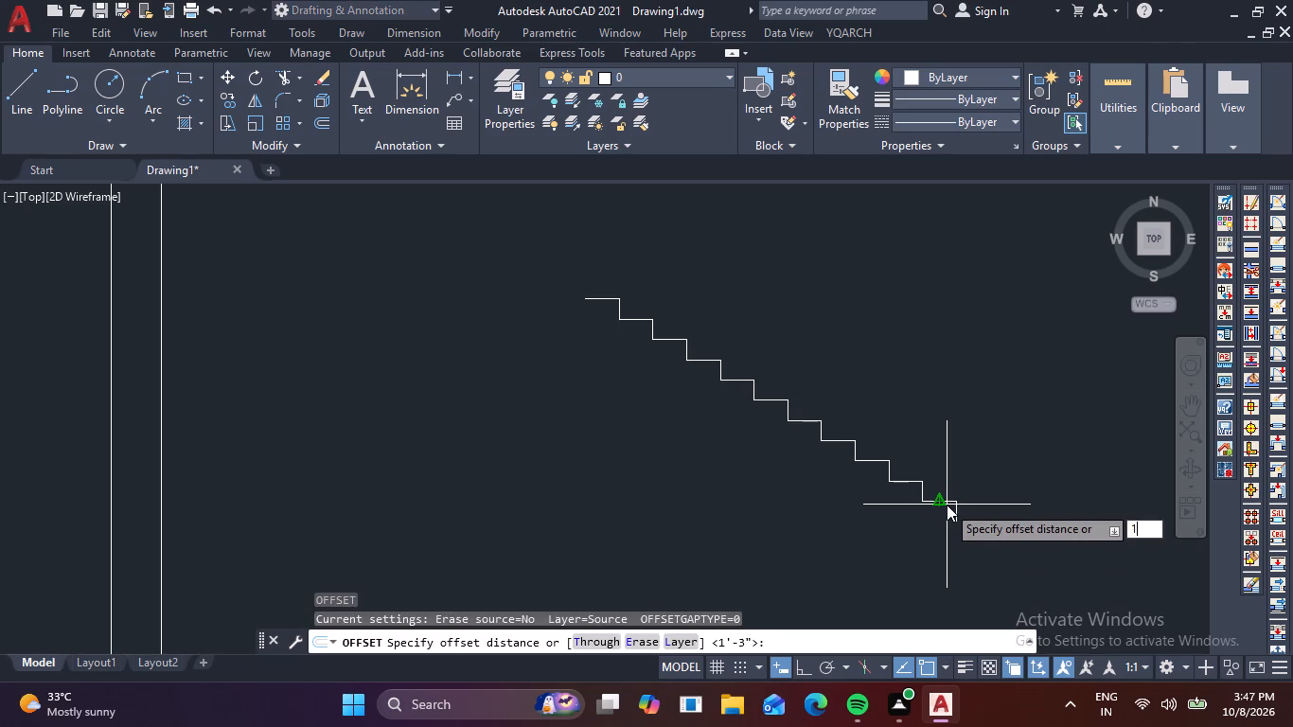
key(shift+quotedbl)
key(Return)
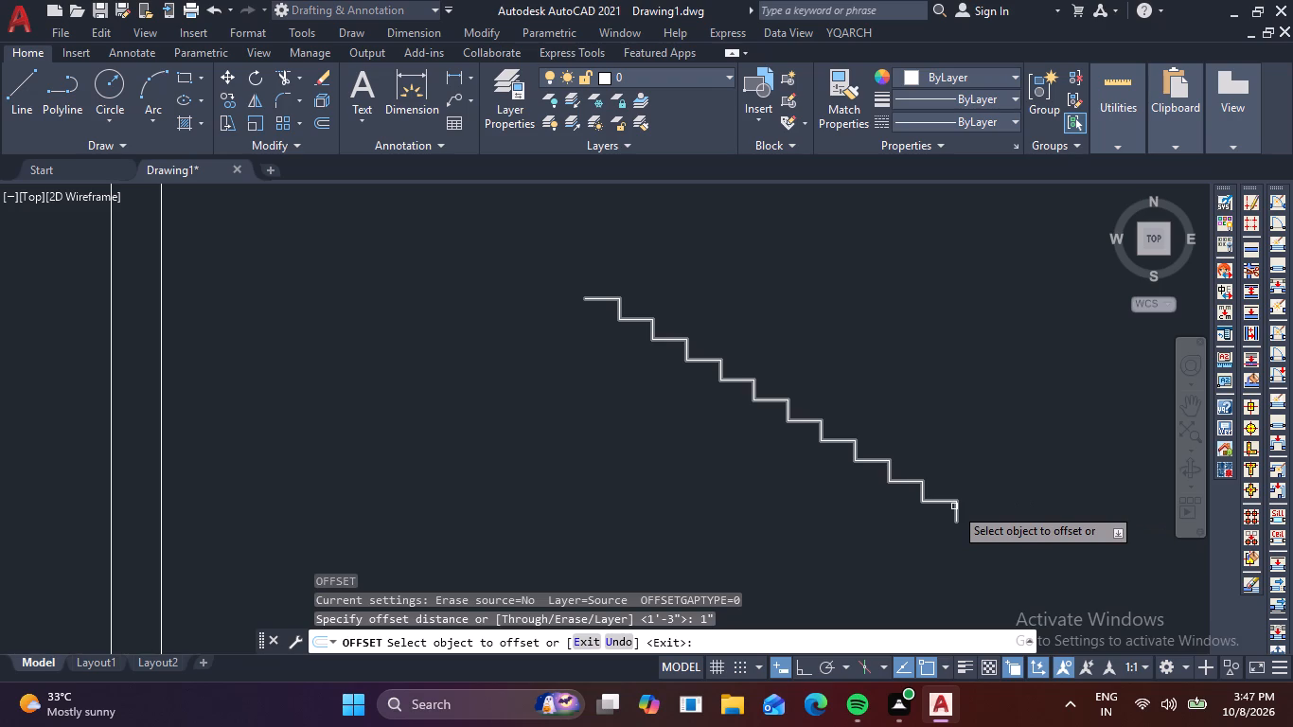
click(956, 512)
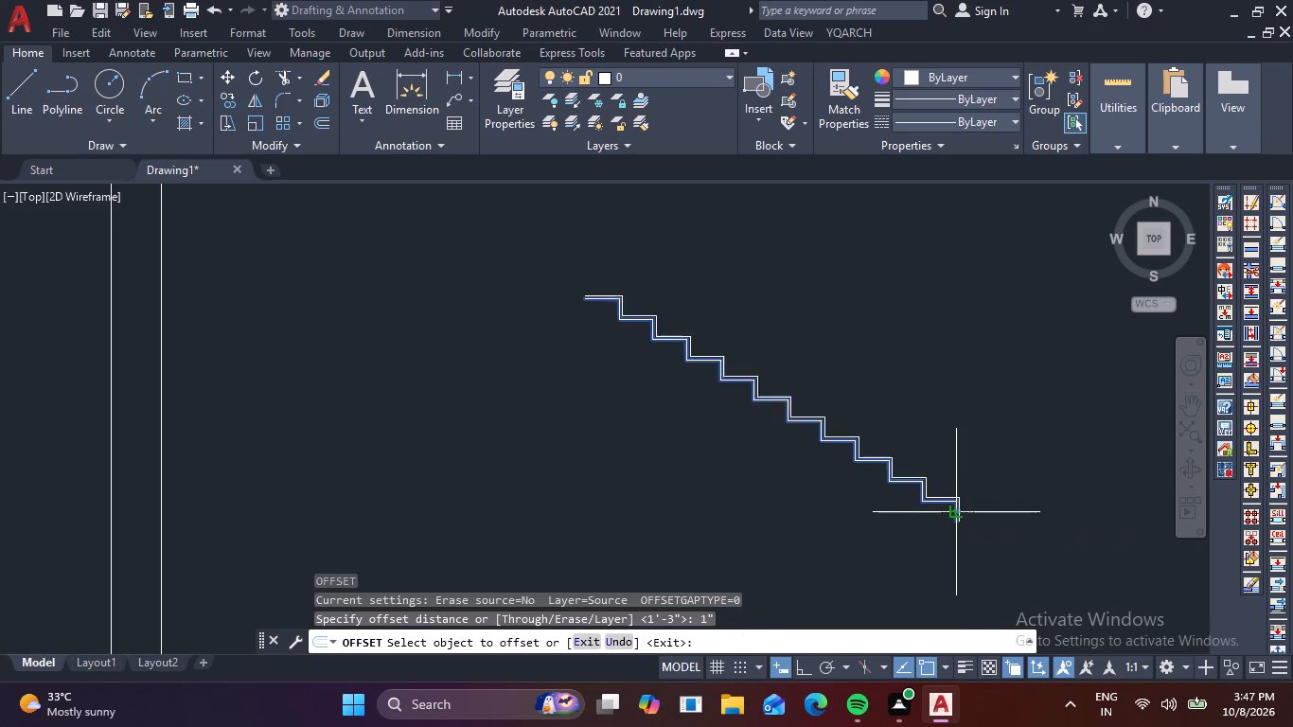
click(935, 528)
scroll(930, 508, up, 3)
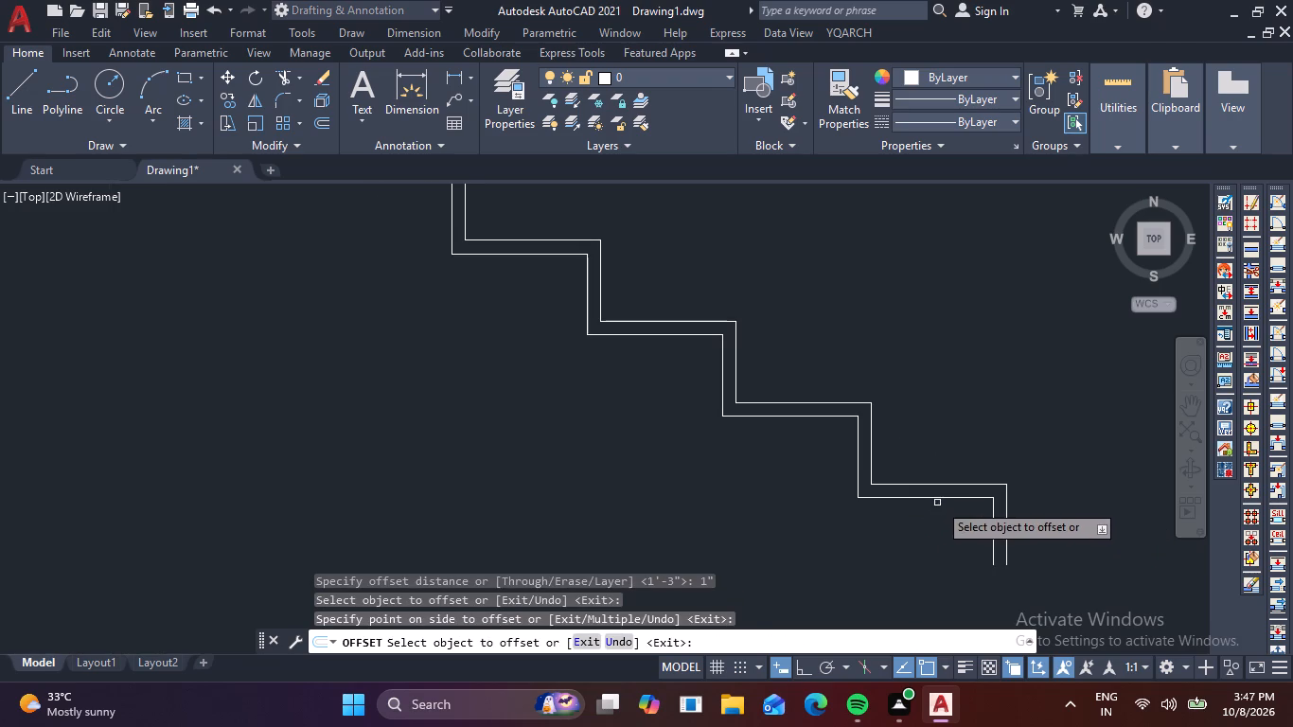
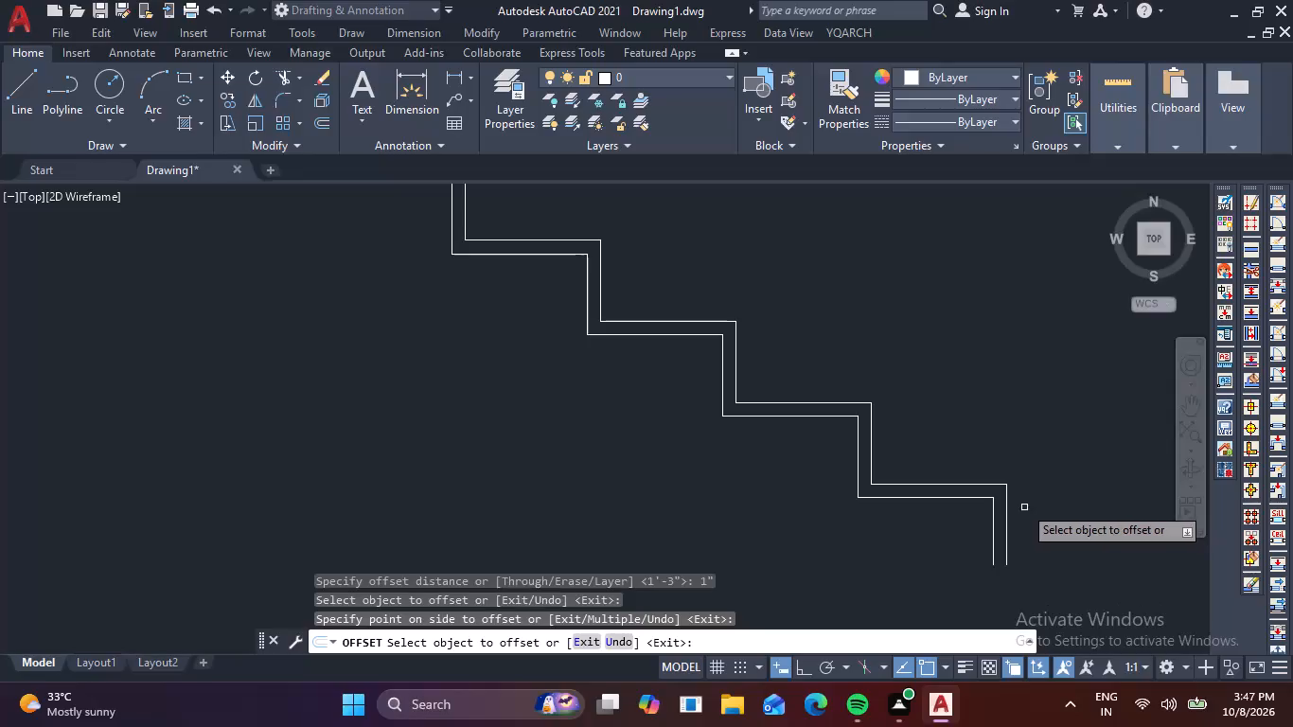
Explode both the stair flight polyline and its 1" offset copy into separate lines.
middle_drag(1020, 461, 1072, 545)
scroll(1041, 487, down, 2)
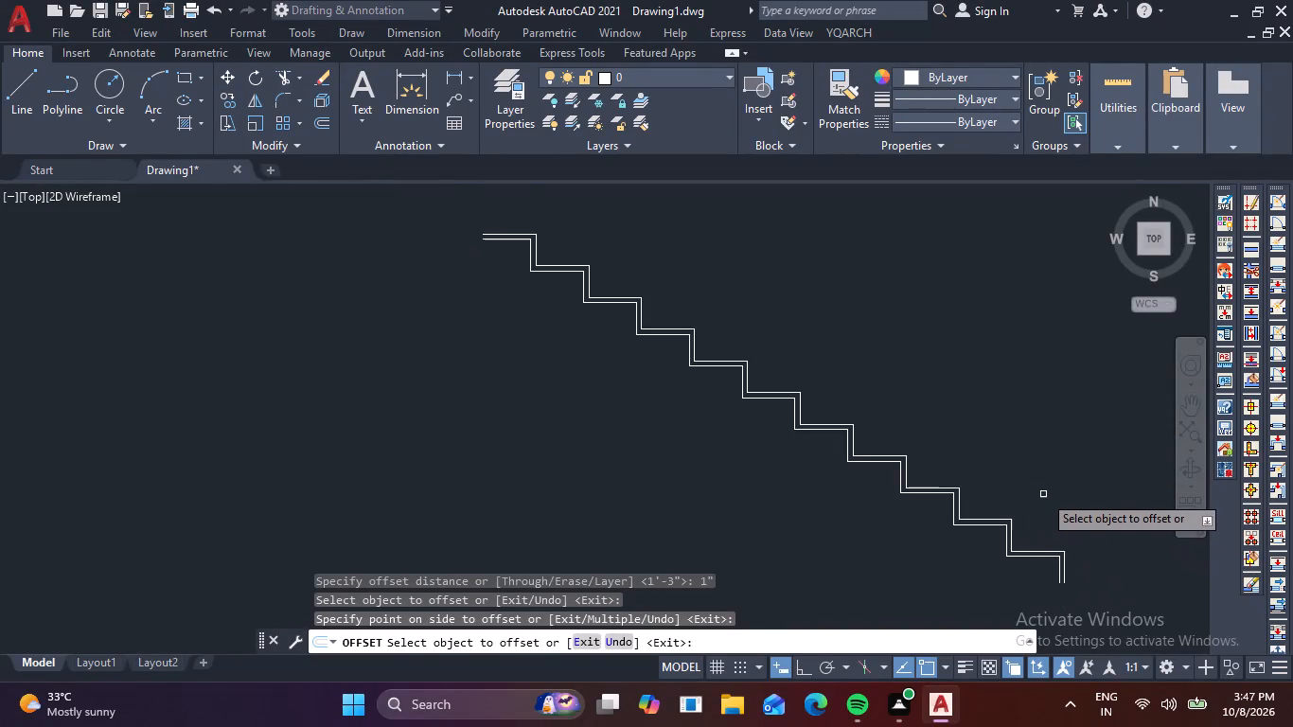
scroll(1043, 494, up, 1)
middle_drag(1055, 541, 891, 417)
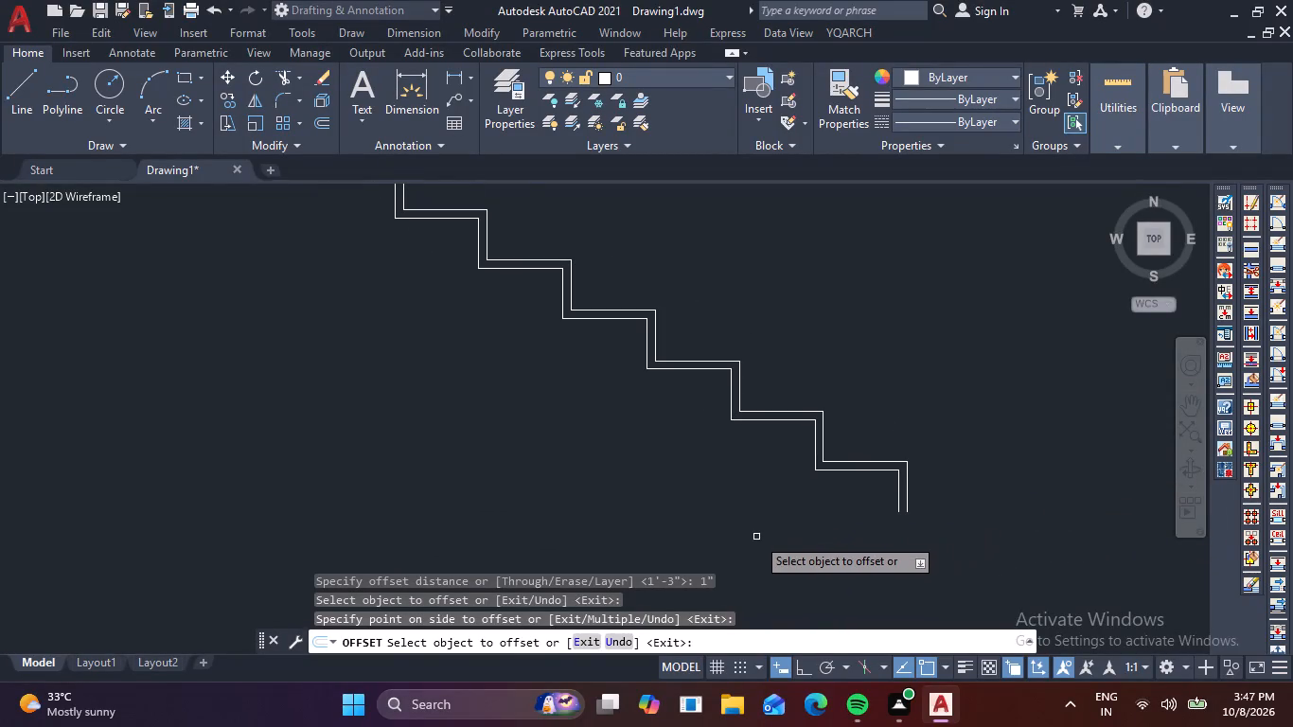
key(f)
key(space)
key(space)
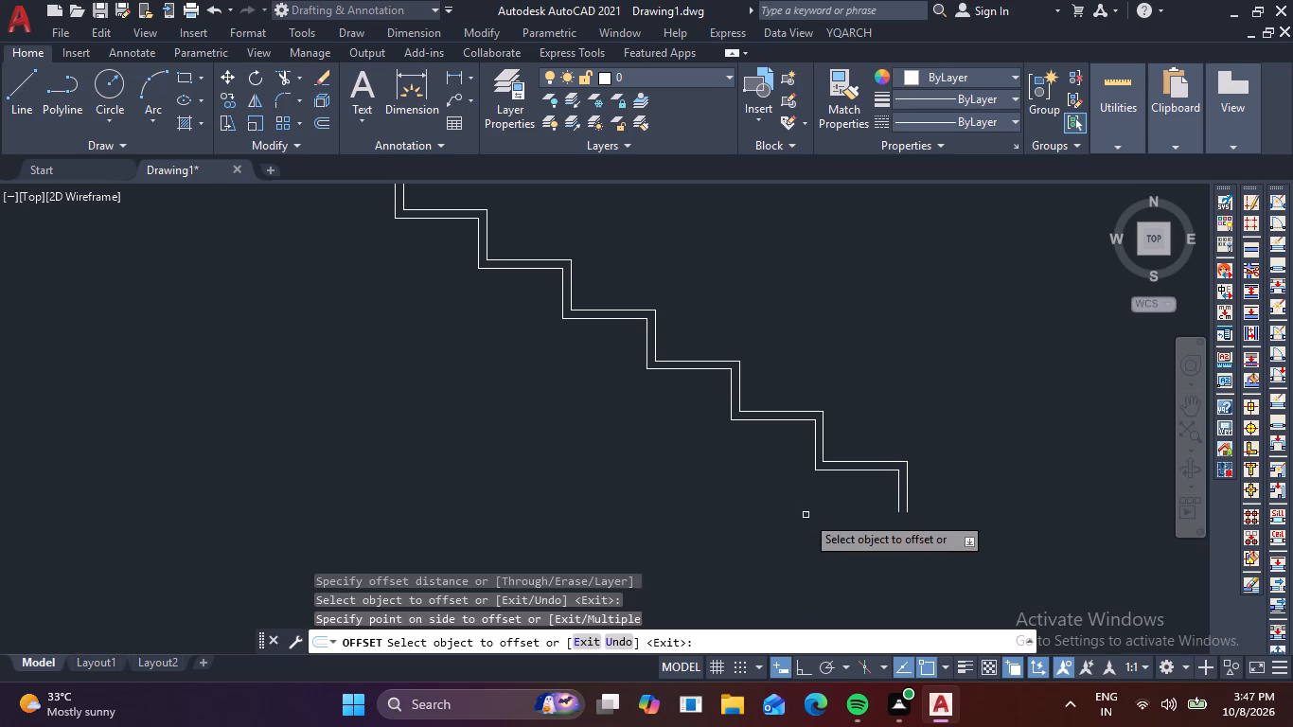
click(894, 461)
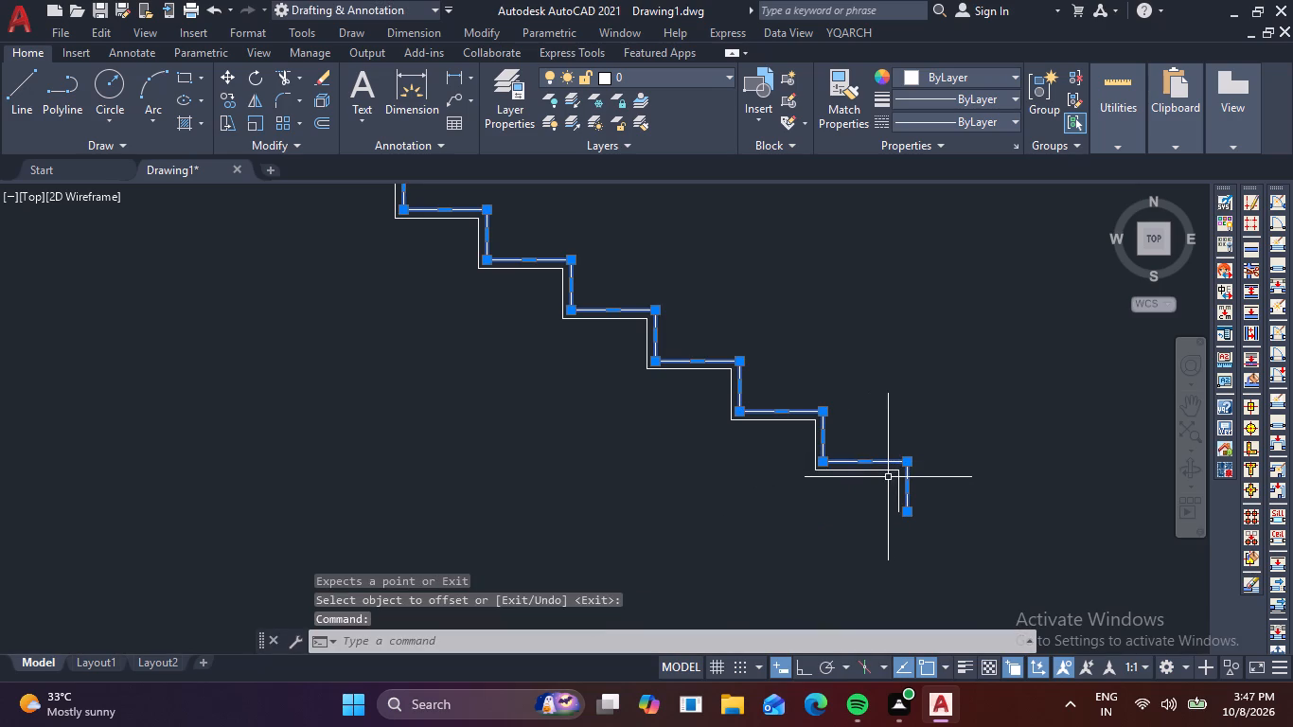
click(891, 472)
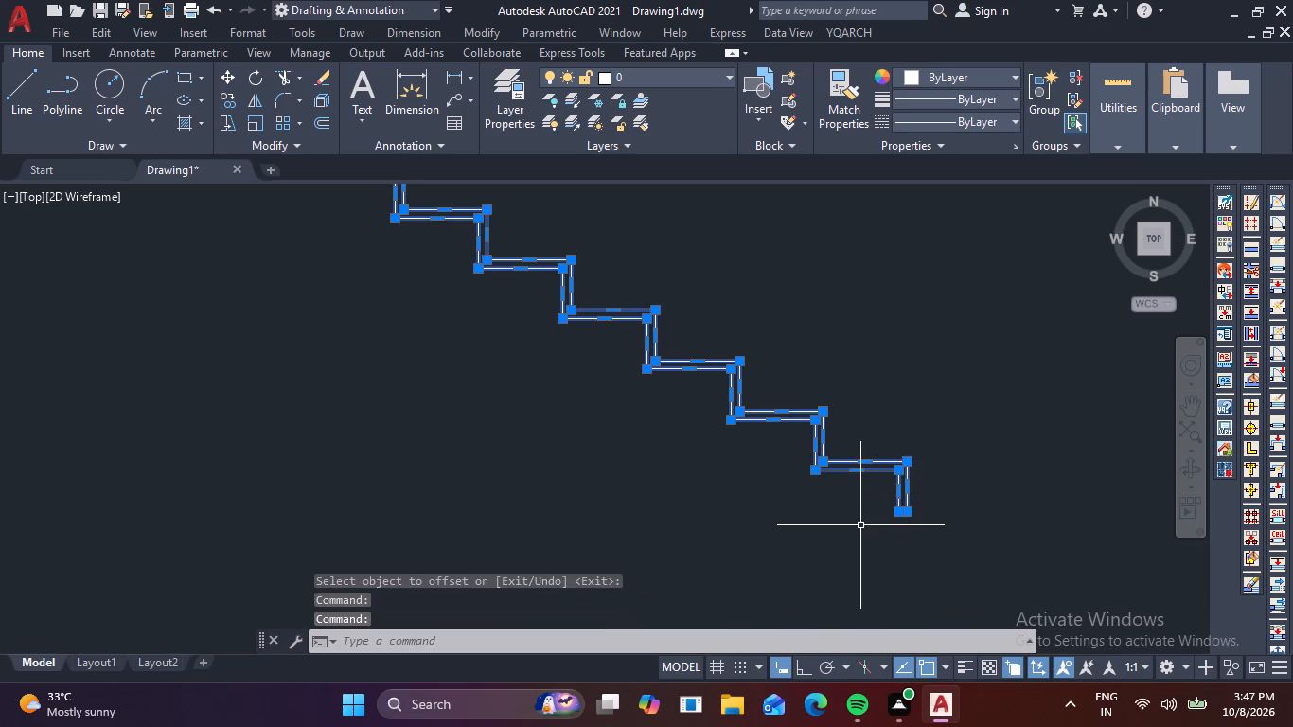
key(Escape)
drag(859, 523, 864, 501)
click(863, 444)
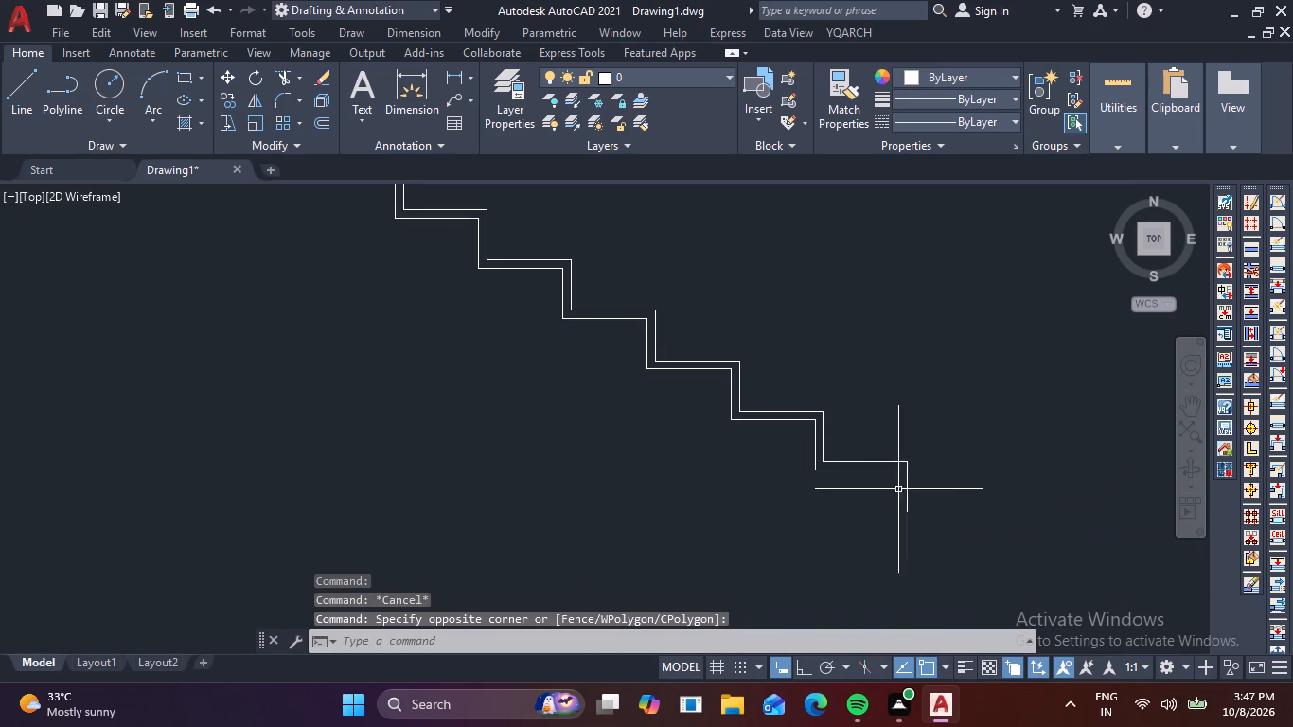
click(917, 493)
click(845, 440)
text(X)
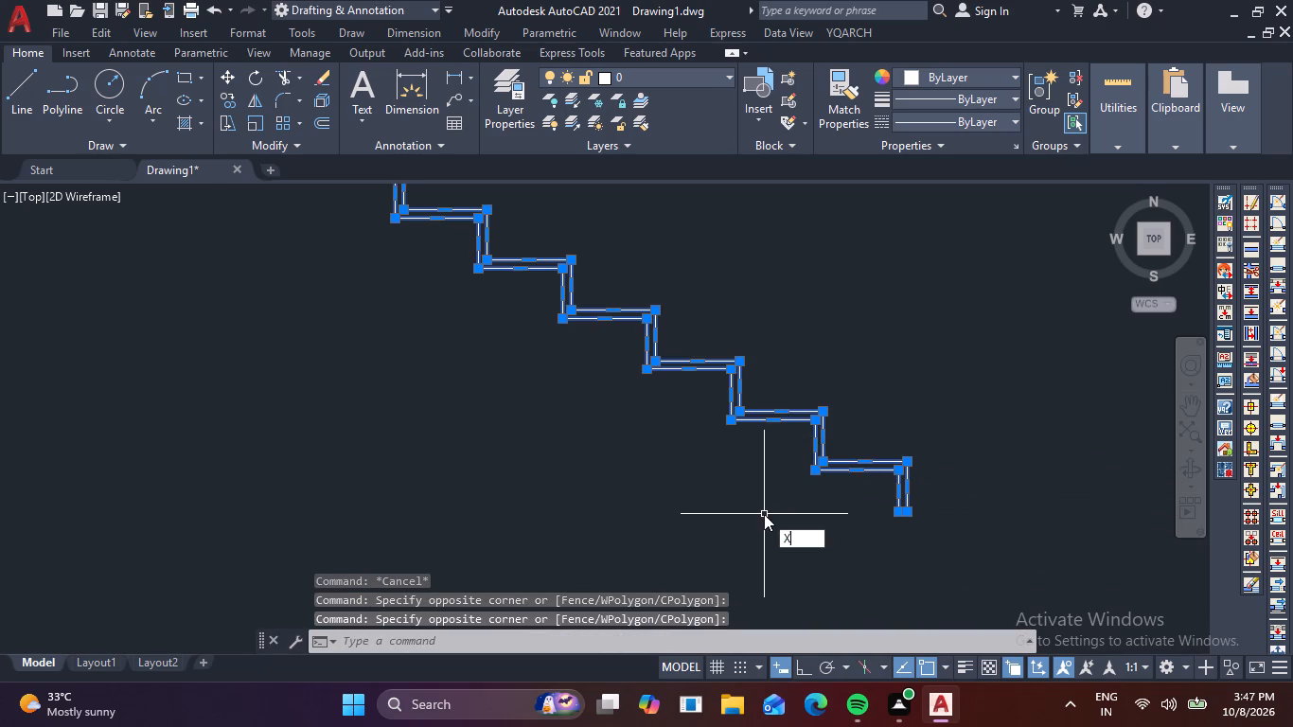
key(space)
Fillet the top and underside lines of the four lowest treads at their front ends to form rounded nosings.
text(F)
key(space)
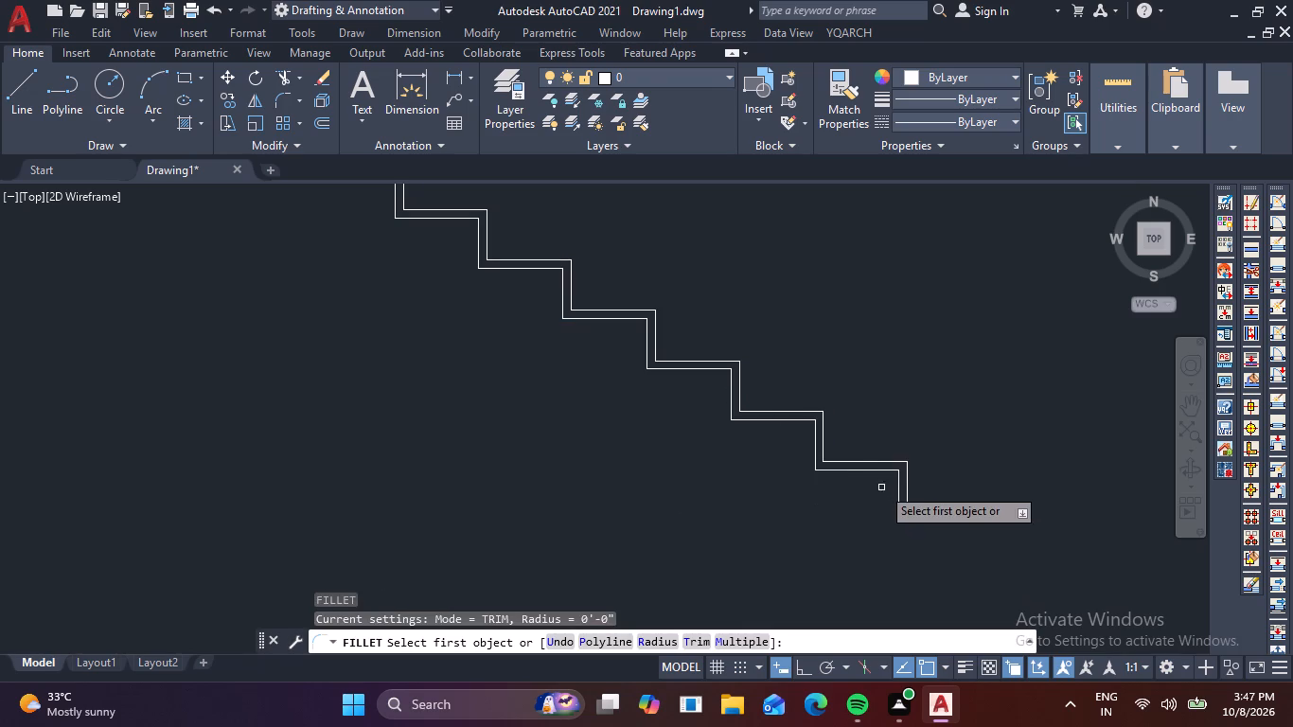
click(883, 460)
click(889, 470)
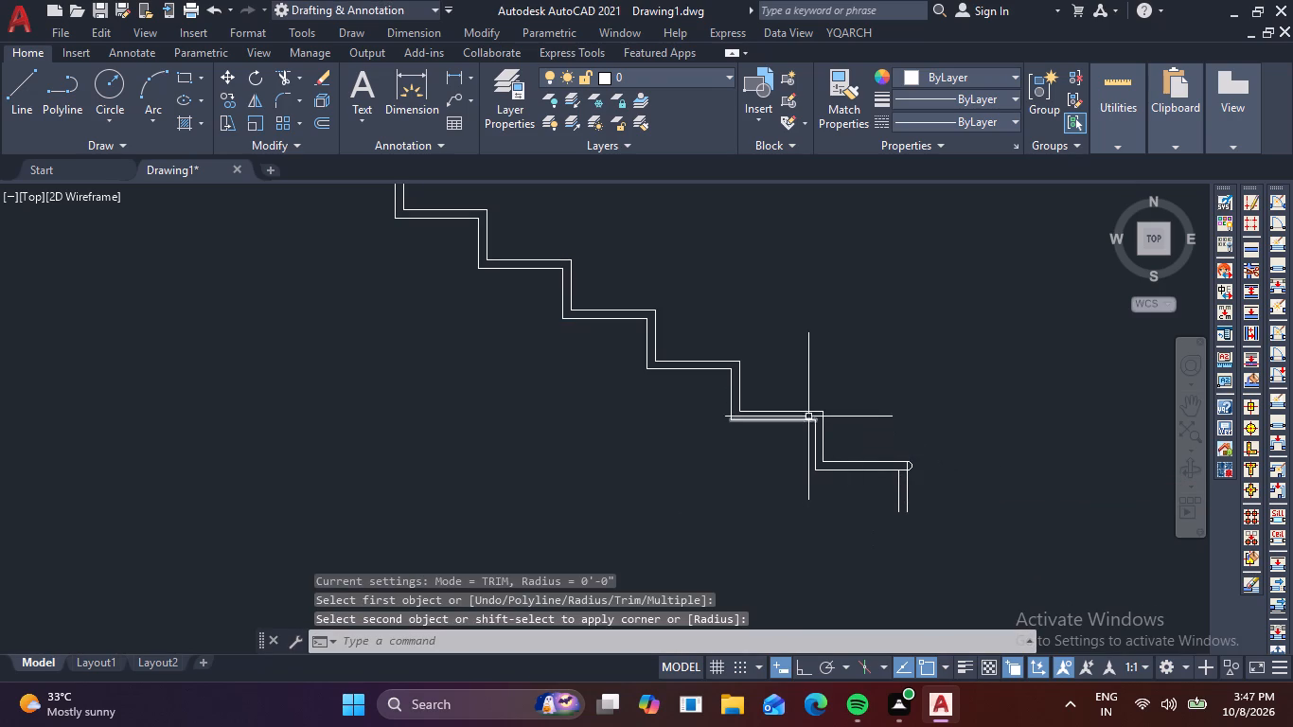
key(space)
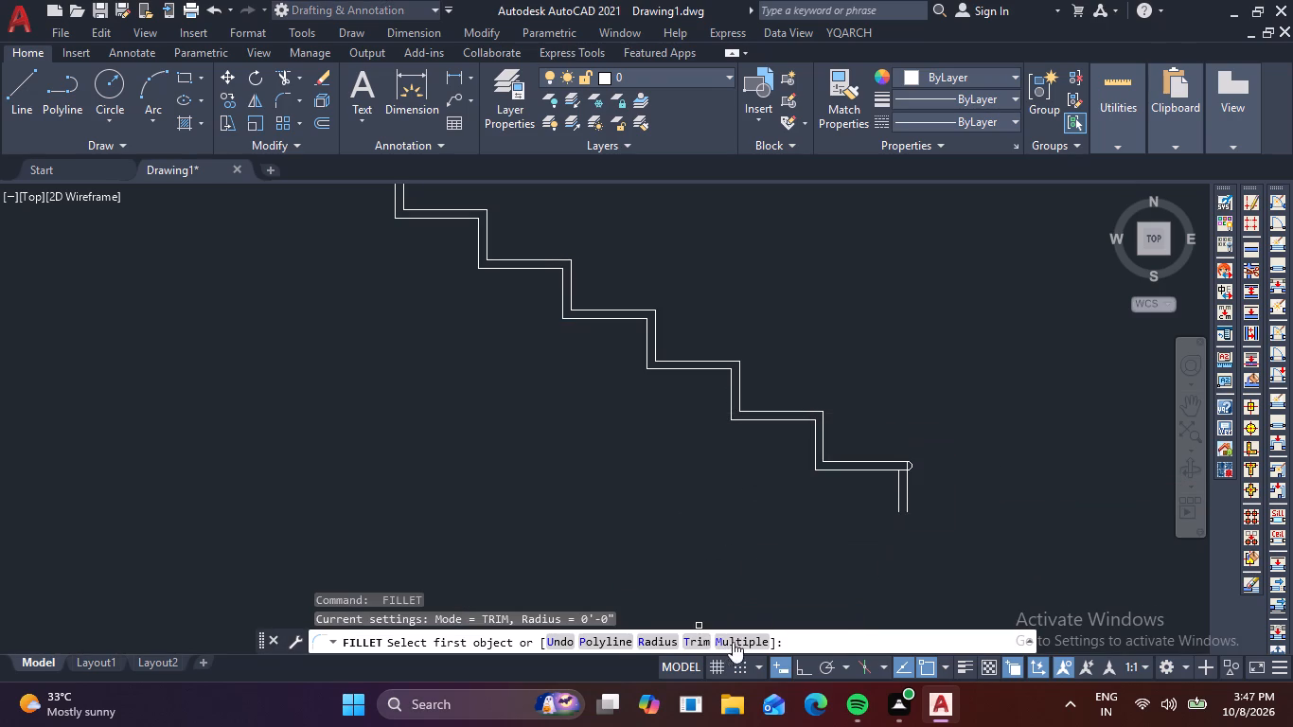
click(743, 636)
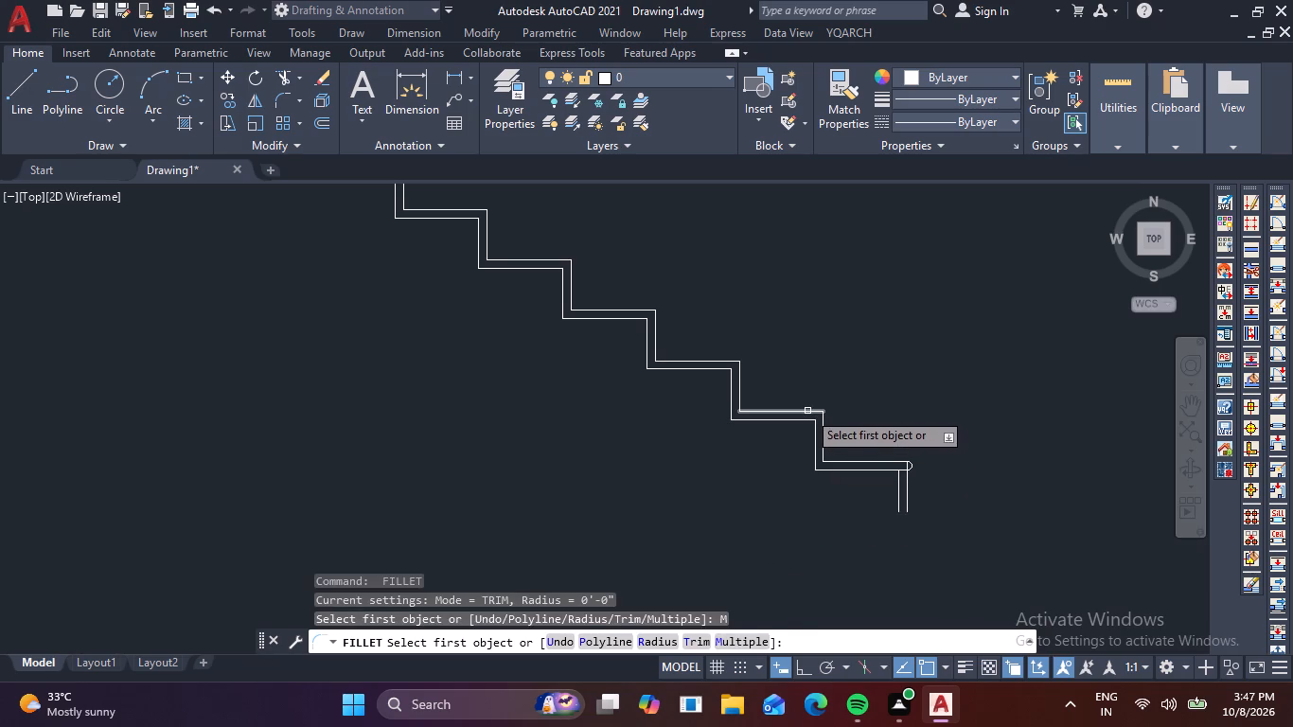
click(807, 411)
click(805, 420)
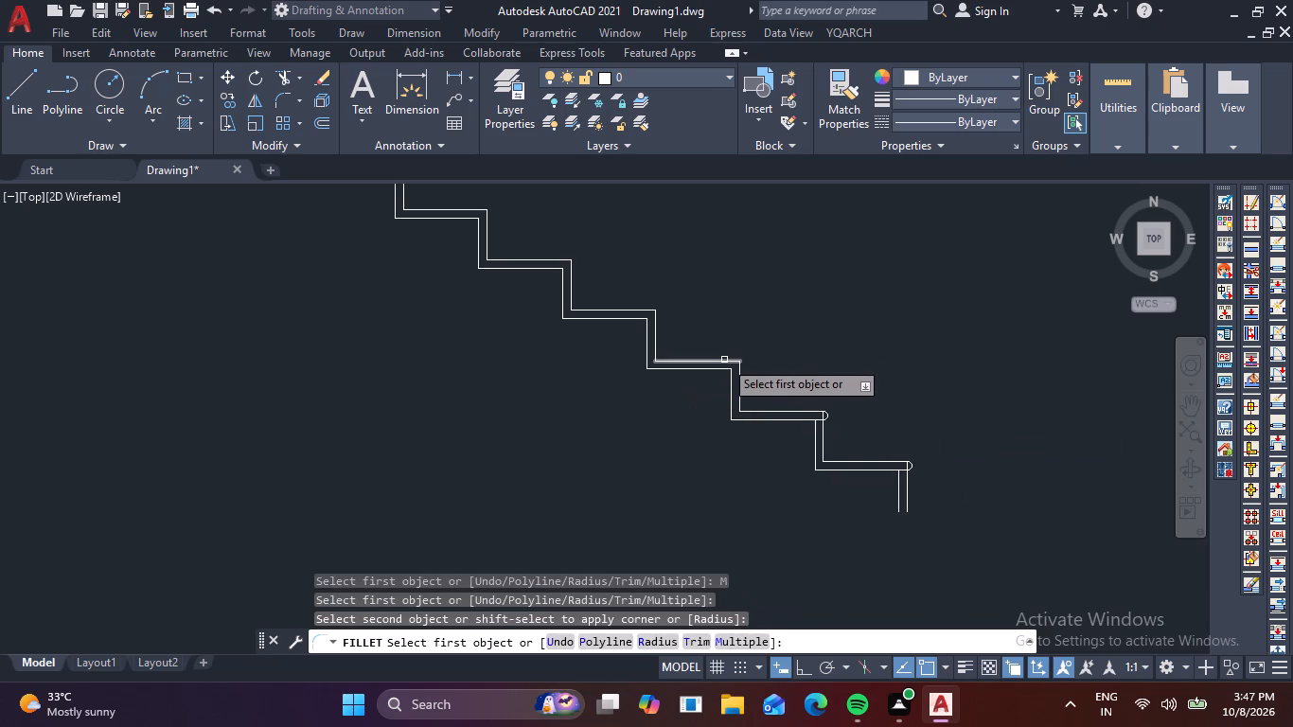
click(724, 360)
click(718, 371)
middle_drag(730, 342, 966, 395)
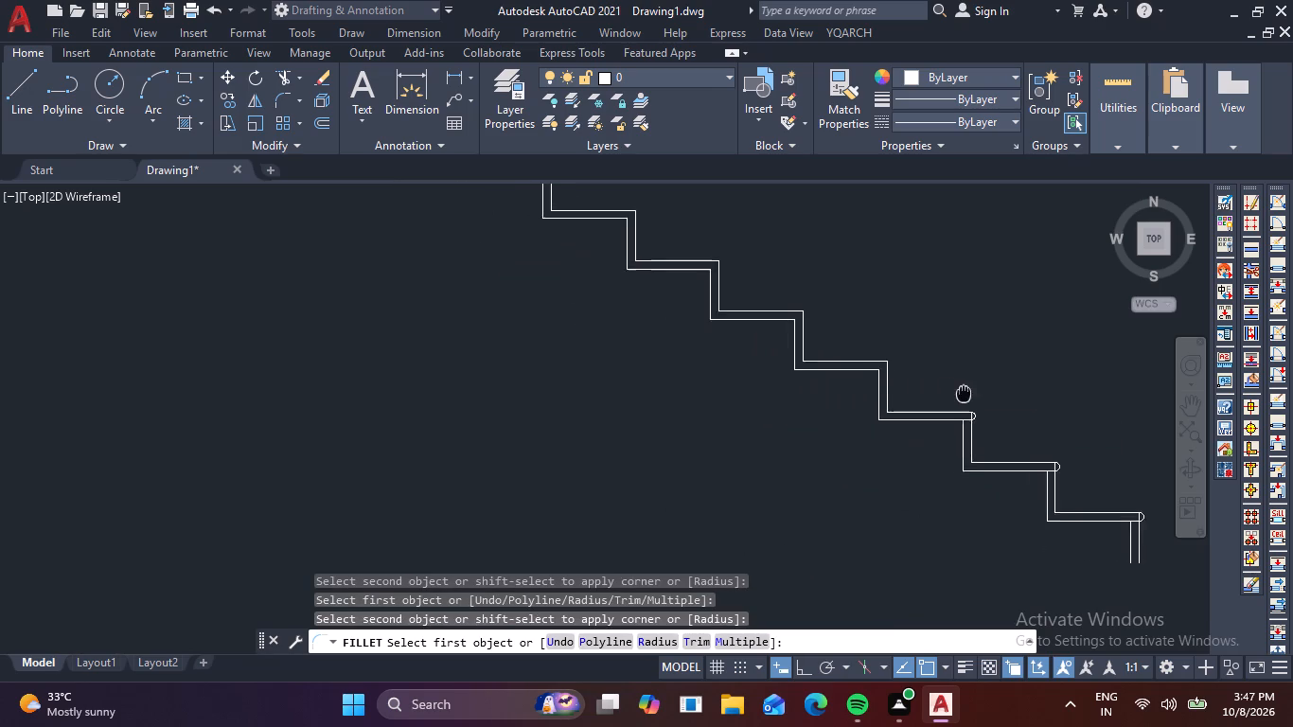
middle_drag(966, 395, 970, 398)
click(878, 368)
click(875, 376)
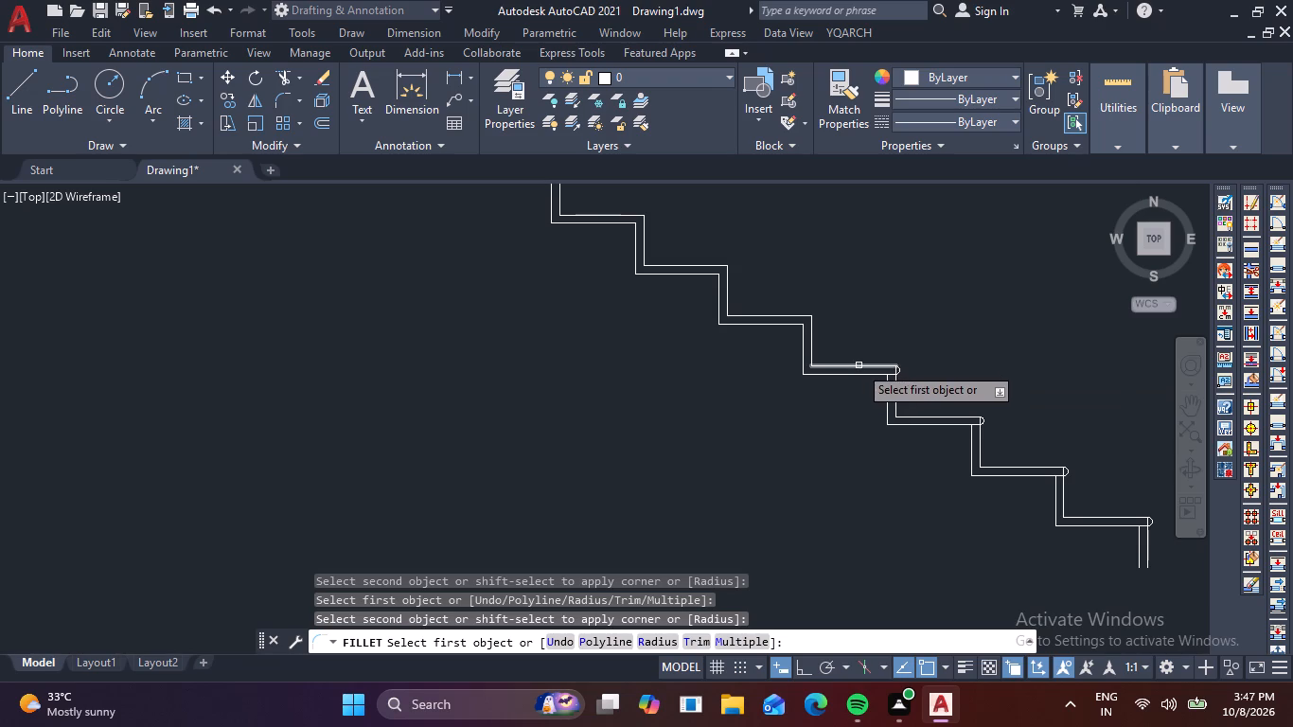
Round the nosings of the next four treads up the flight by filleting each tread's top and underside lines.
click(796, 314)
click(793, 323)
middle_drag(801, 292, 911, 359)
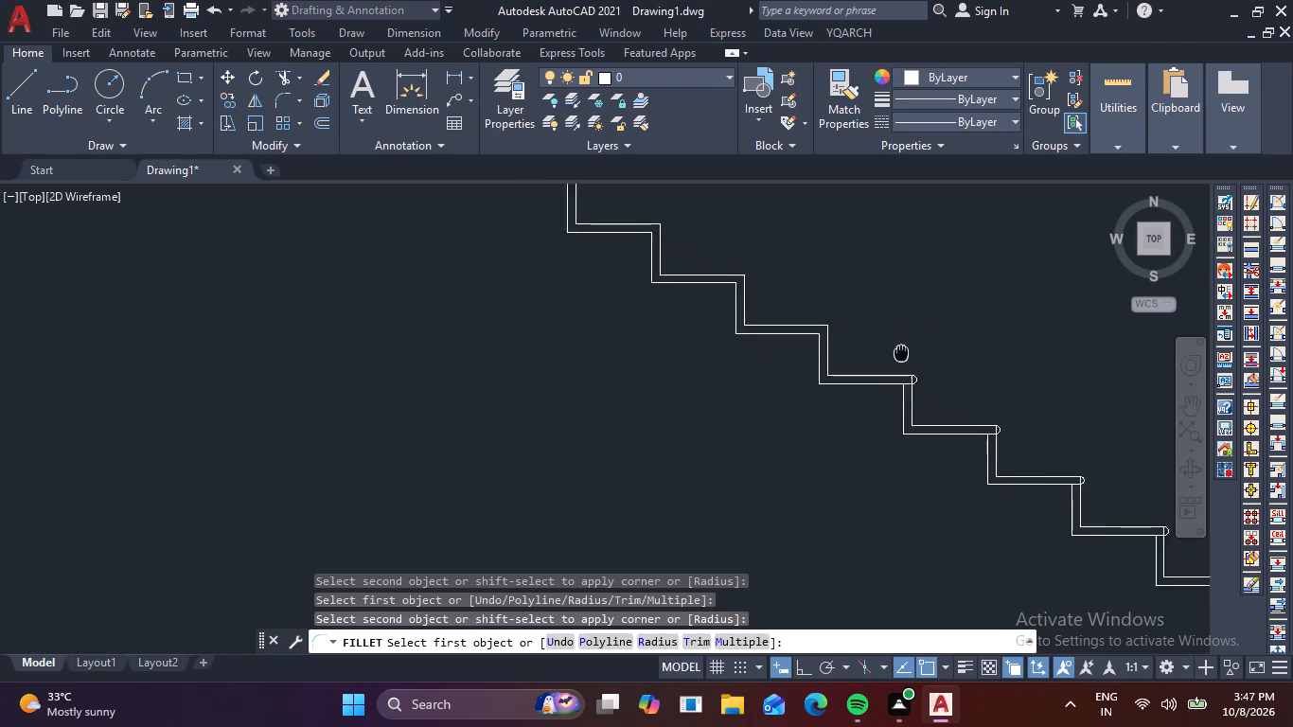
middle_drag(911, 359, 918, 365)
click(812, 339)
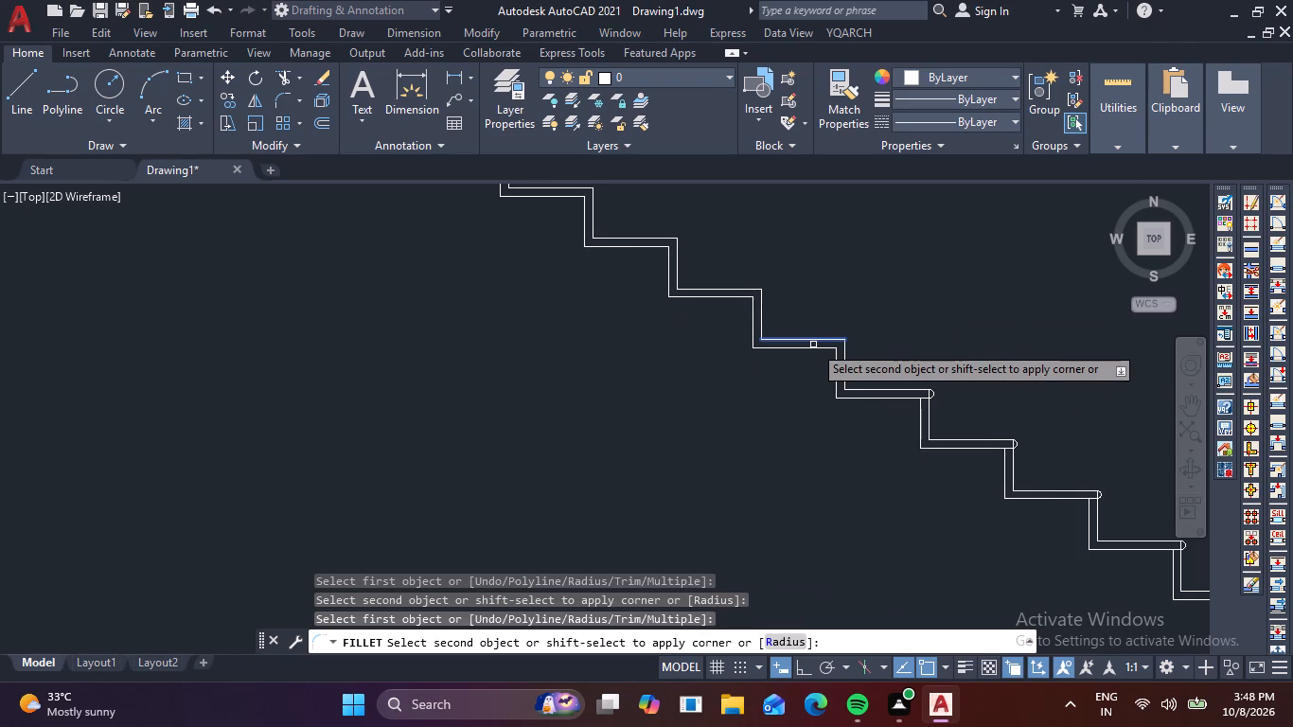
click(813, 347)
middle_drag(814, 308, 905, 364)
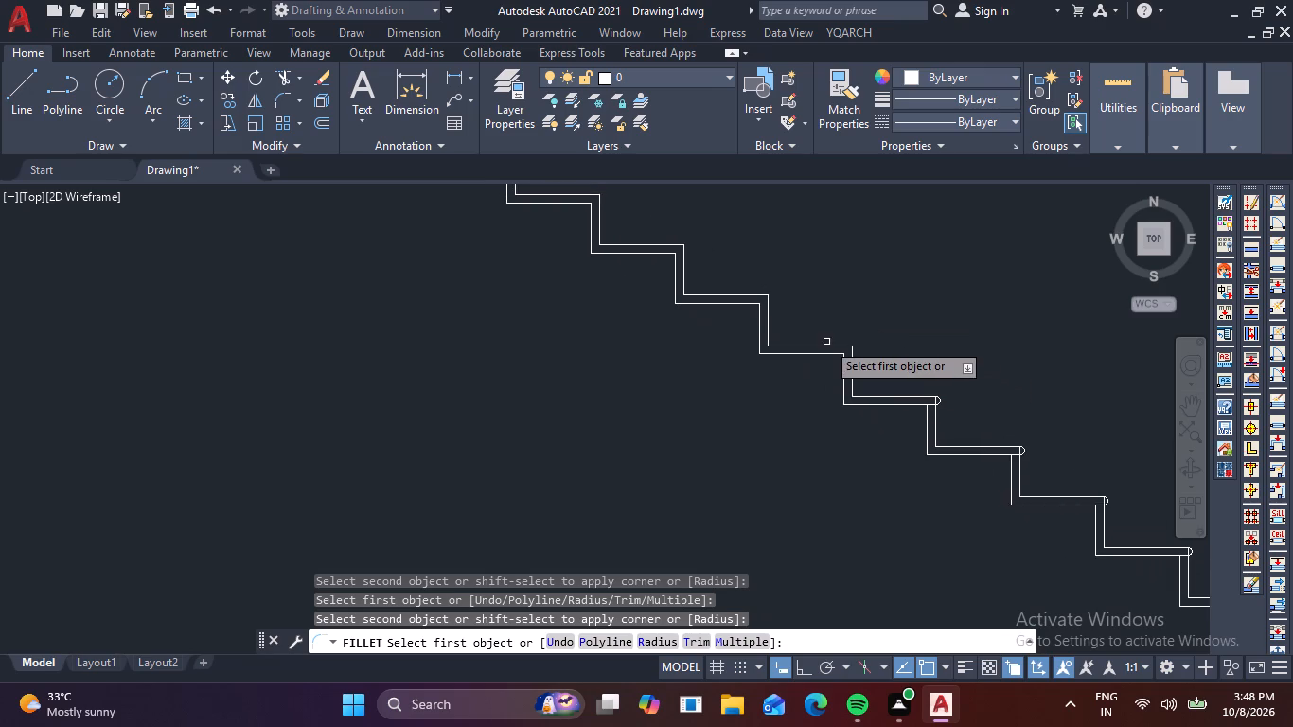
click(825, 345)
click(824, 352)
middle_drag(828, 326, 955, 376)
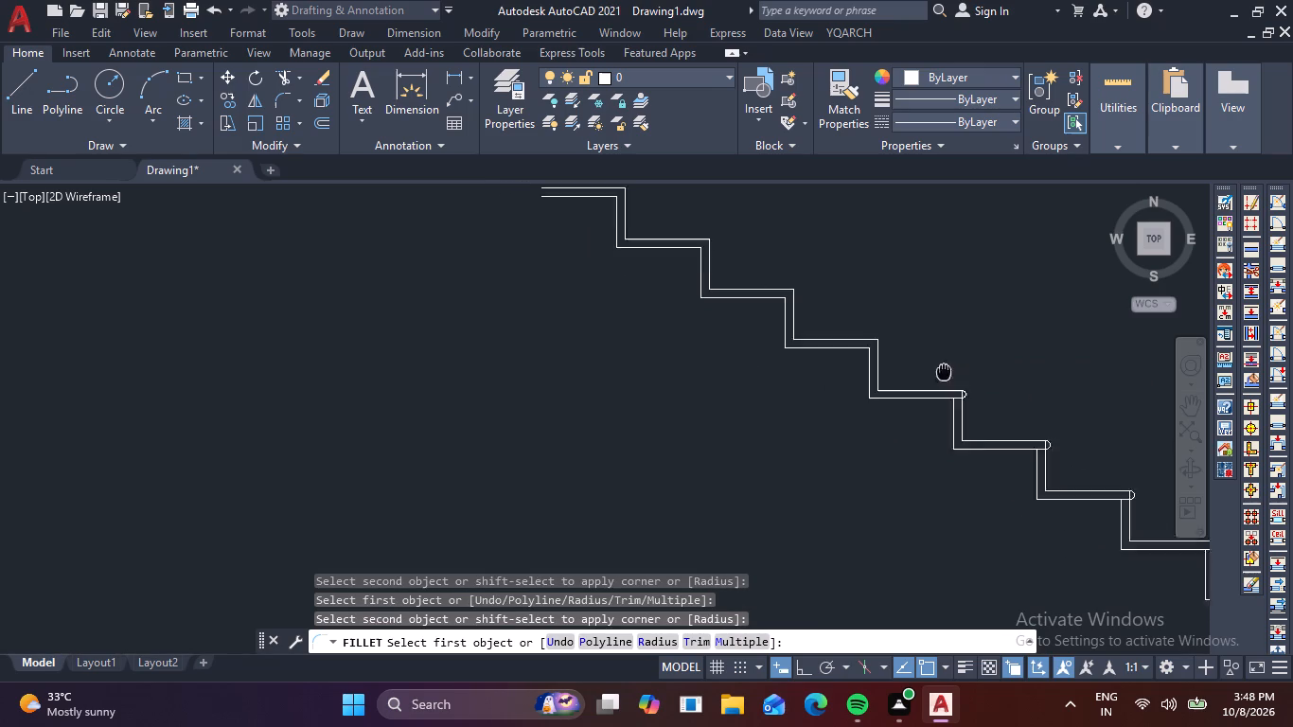
middle_drag(955, 376, 1006, 407)
click(915, 378)
click(915, 388)
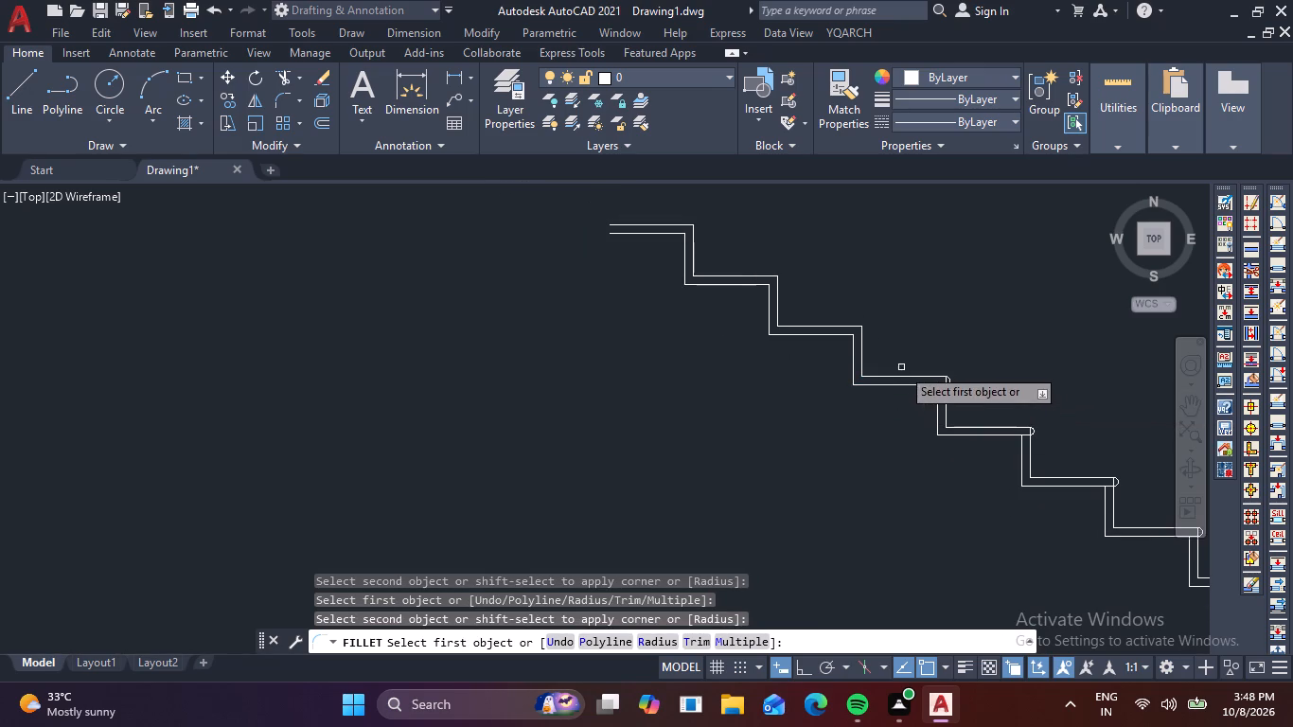
Round the nosings of the top three treads by filleting their top and underside lines.
middle_drag(898, 361, 1041, 433)
click(981, 396)
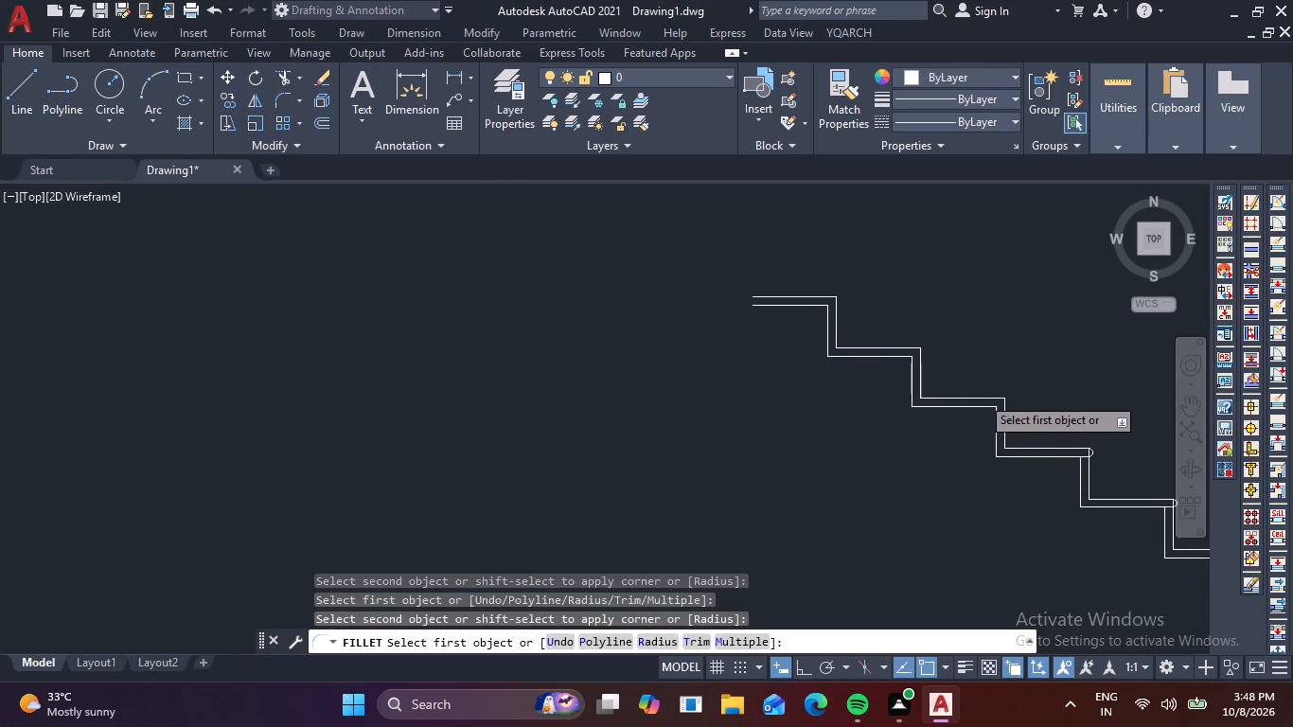
click(984, 410)
click(984, 409)
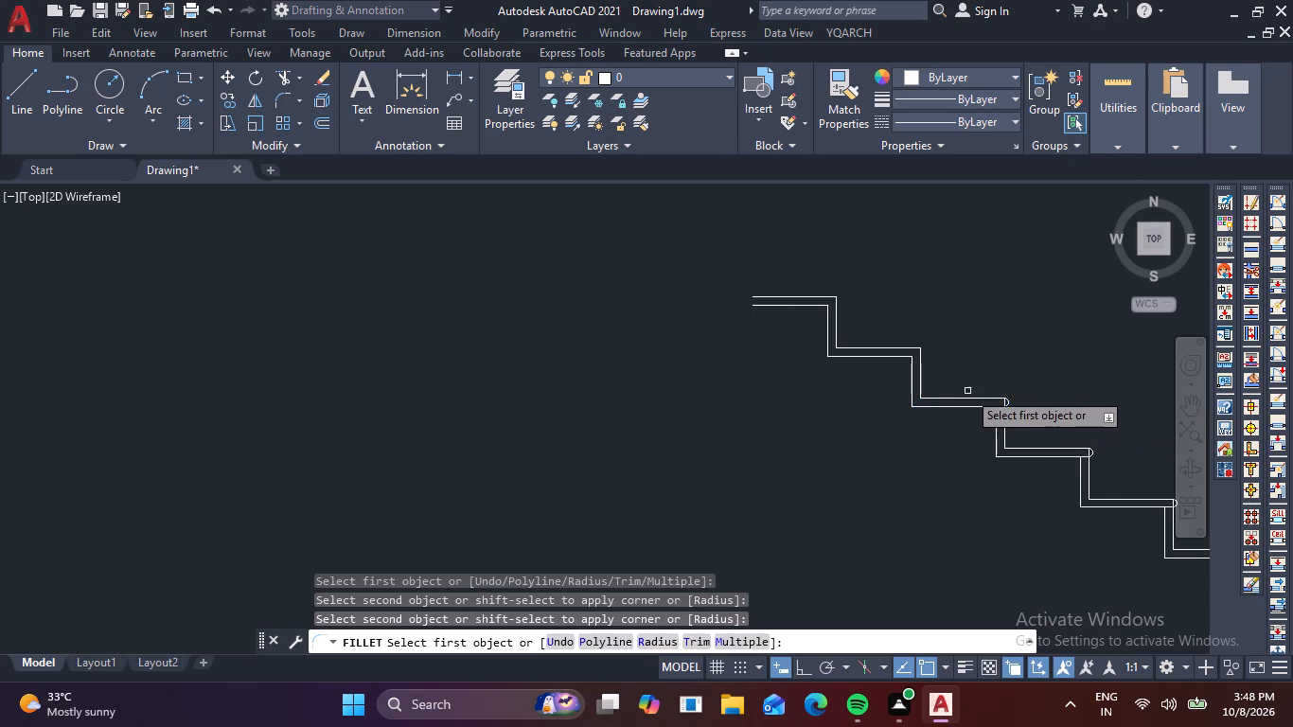
middle_drag(964, 377, 1036, 442)
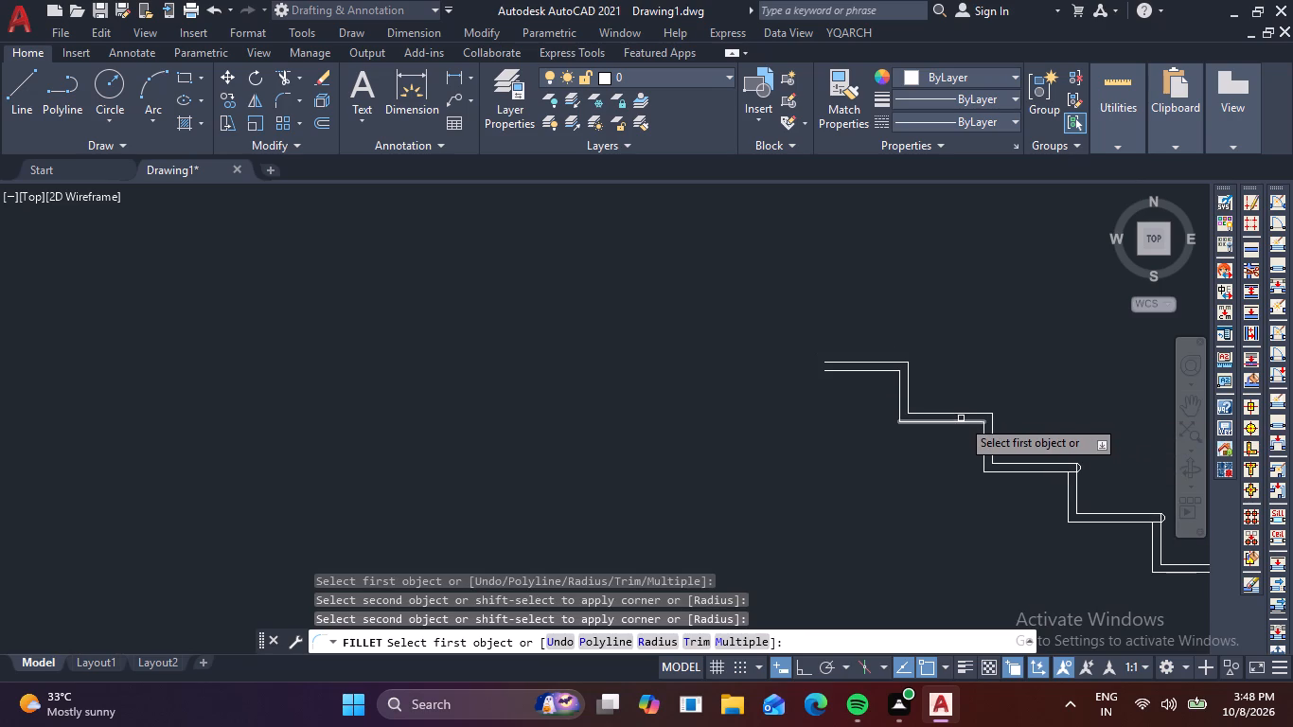
click(965, 413)
click(966, 422)
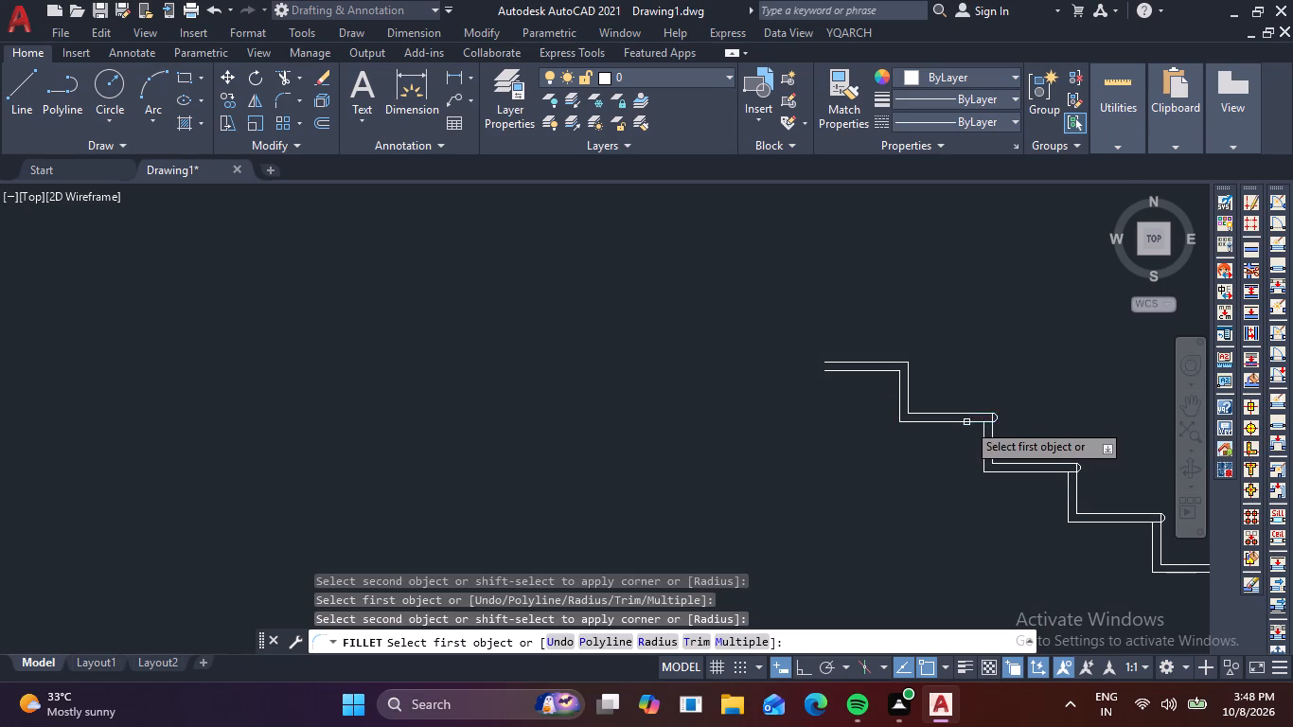
middle_drag(954, 390, 1003, 427)
click(934, 399)
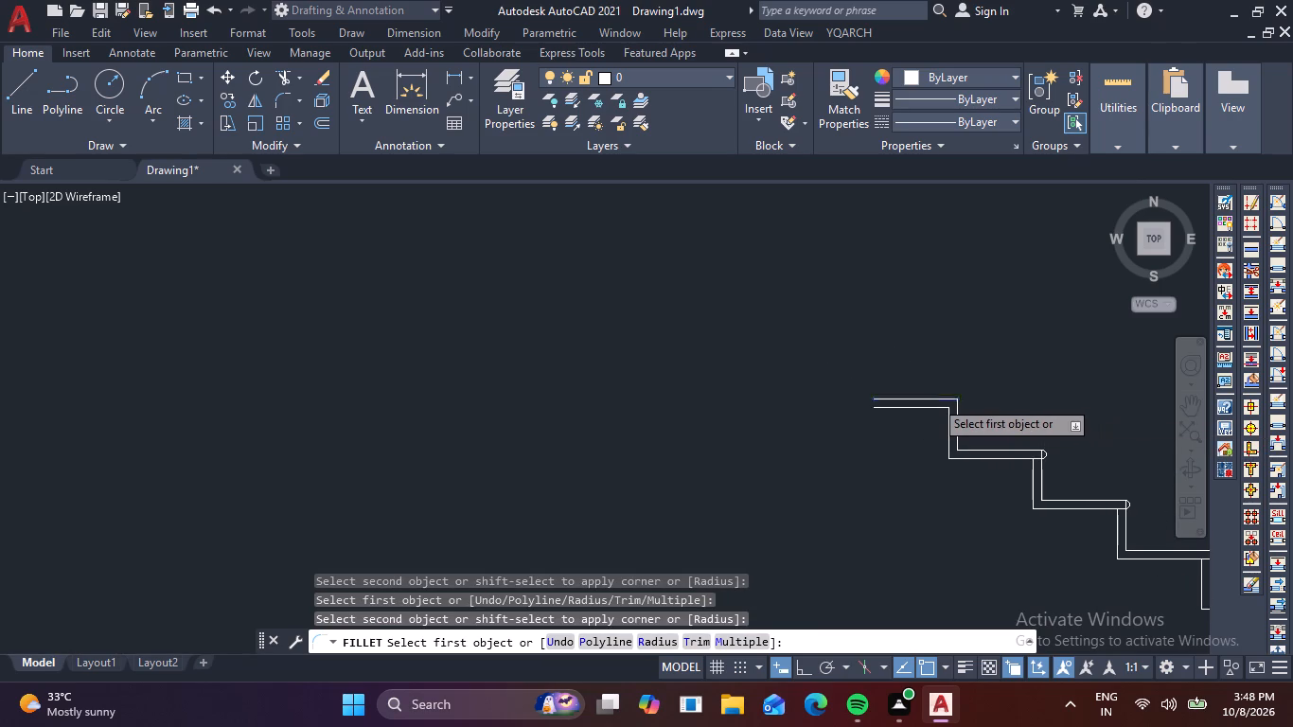
click(935, 411)
key(Escape)
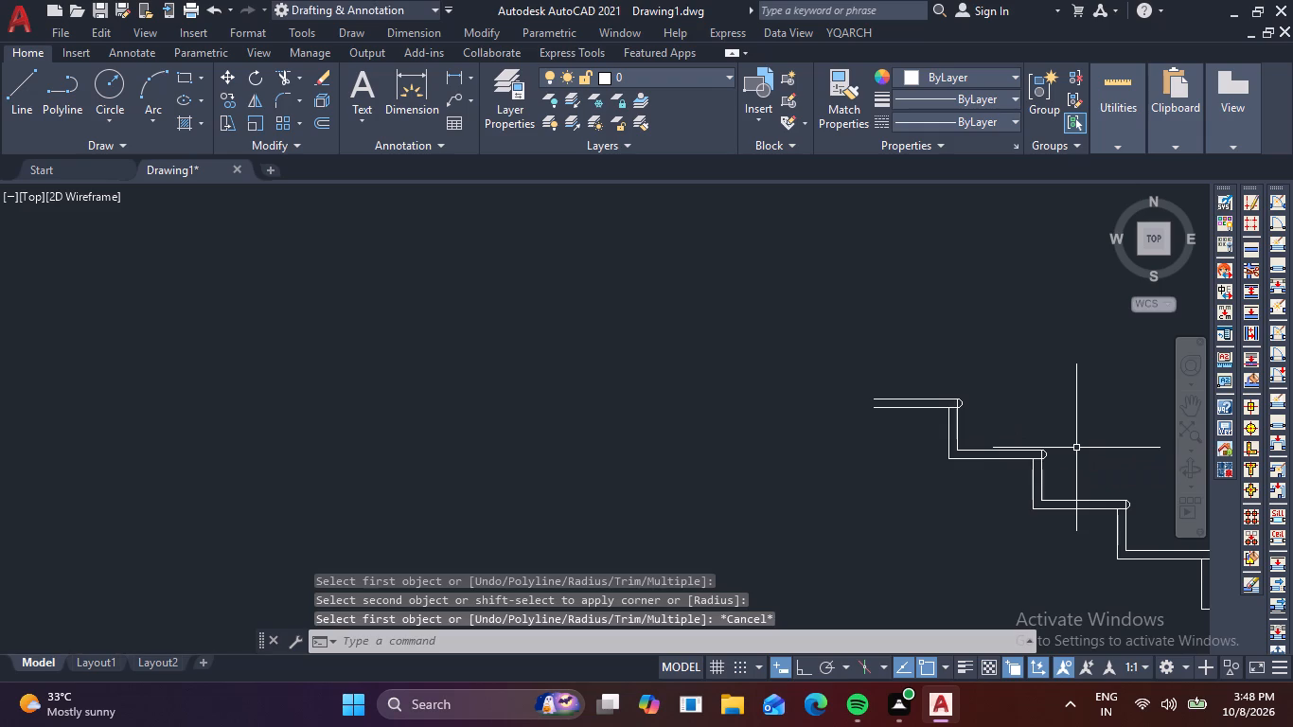
Trim away the riser line segments crossing inside the rounded nosings of the top three treads.
key(t)
key(r)
key(space)
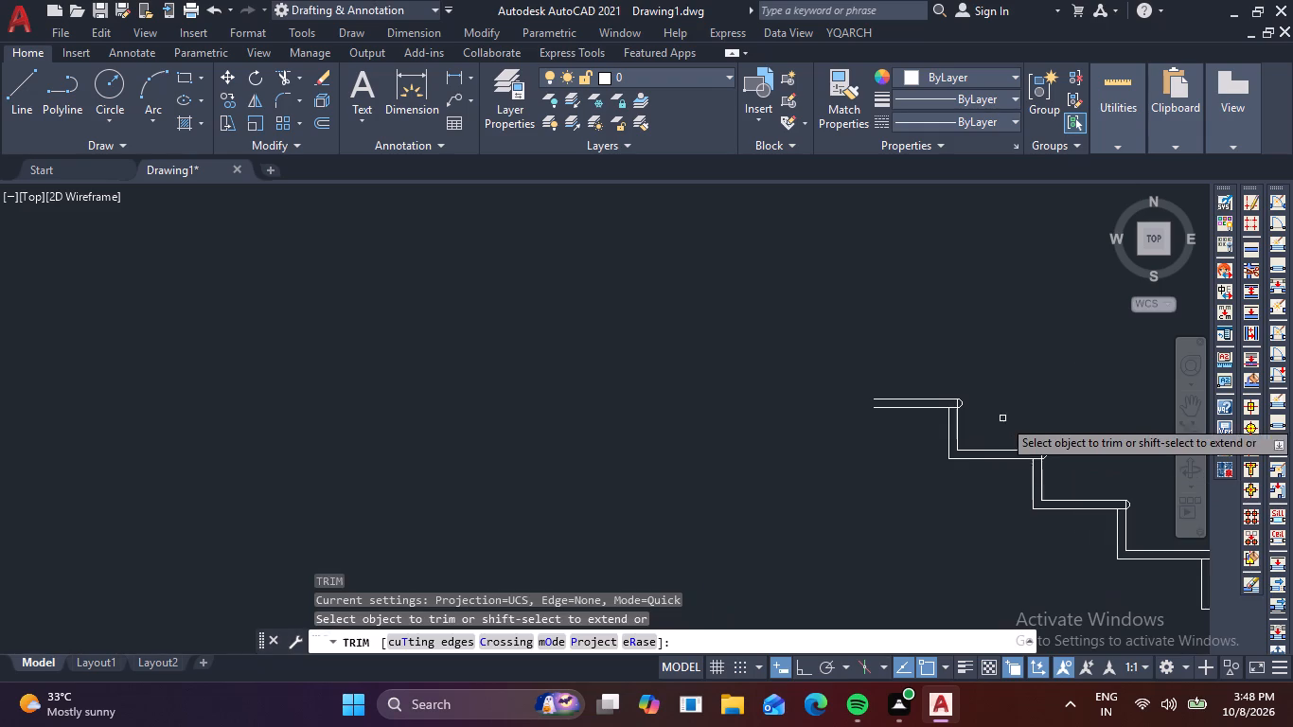
scroll(979, 408, up, 3)
click(869, 395)
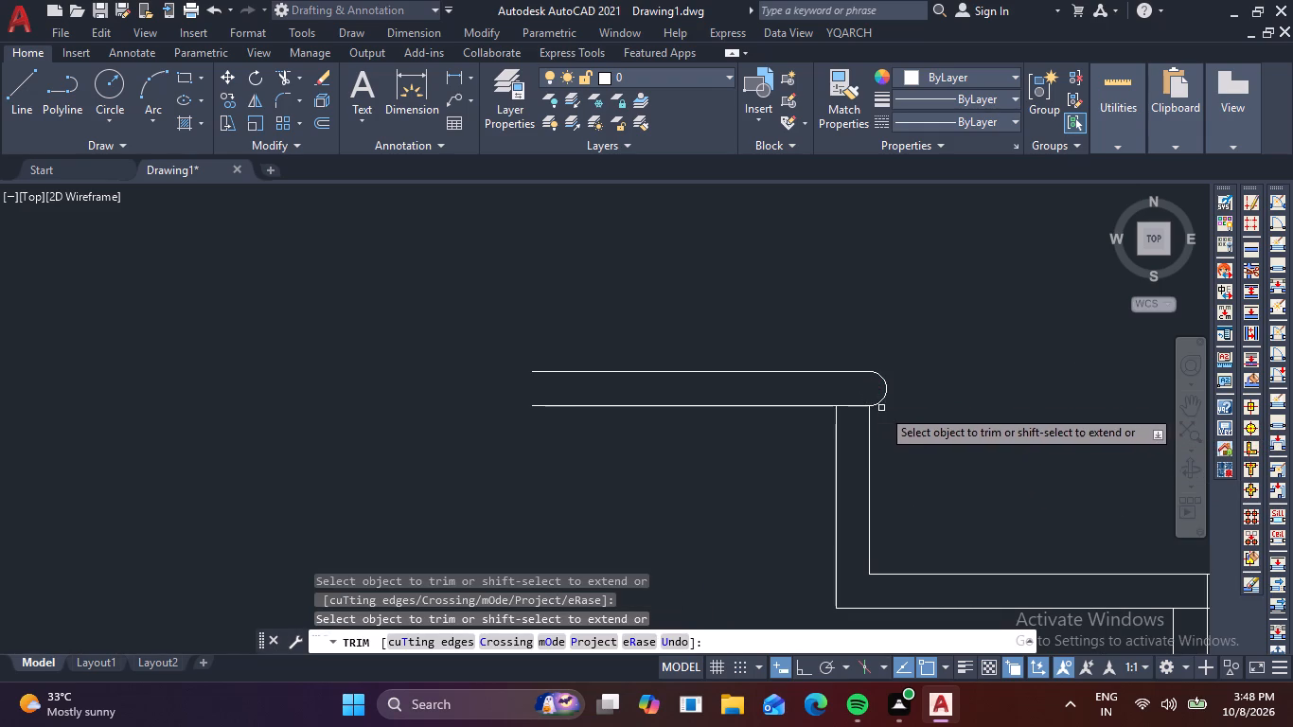
scroll(979, 491, down, 2)
scroll(1067, 539, up, 4)
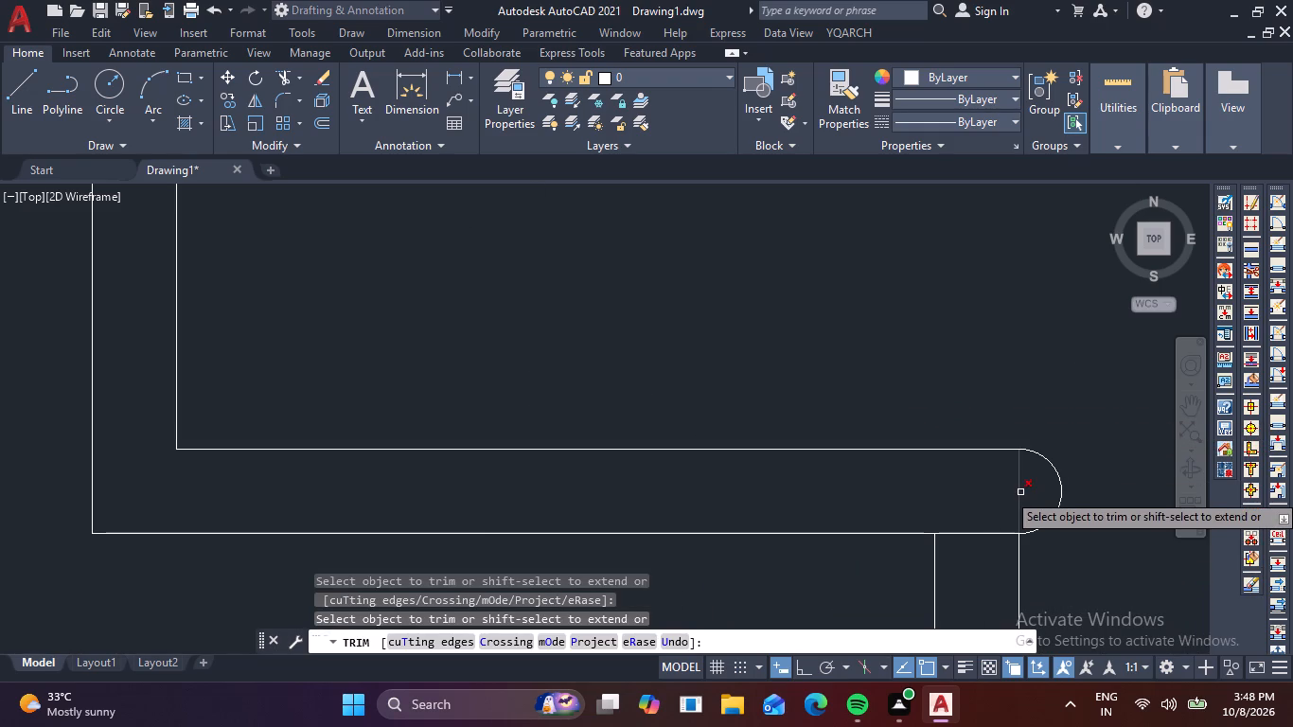
click(1020, 492)
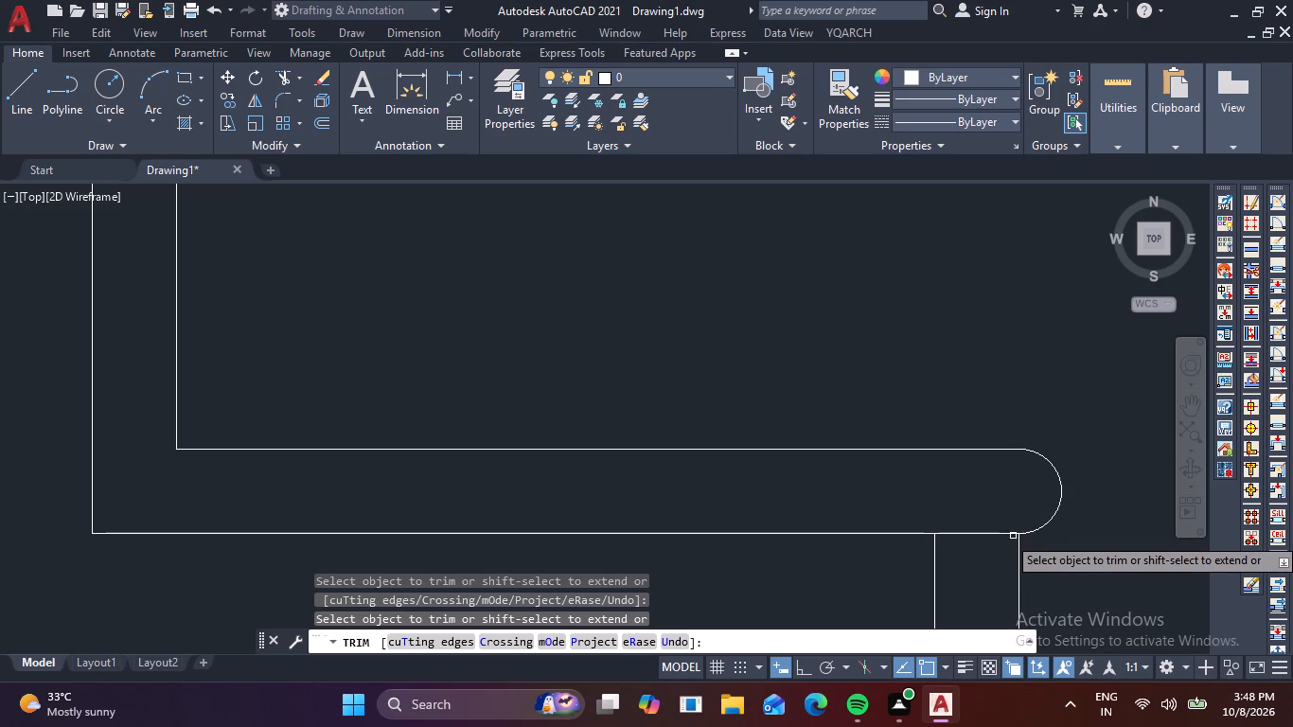
scroll(997, 526, down, 4)
middle_drag(1056, 554, 981, 485)
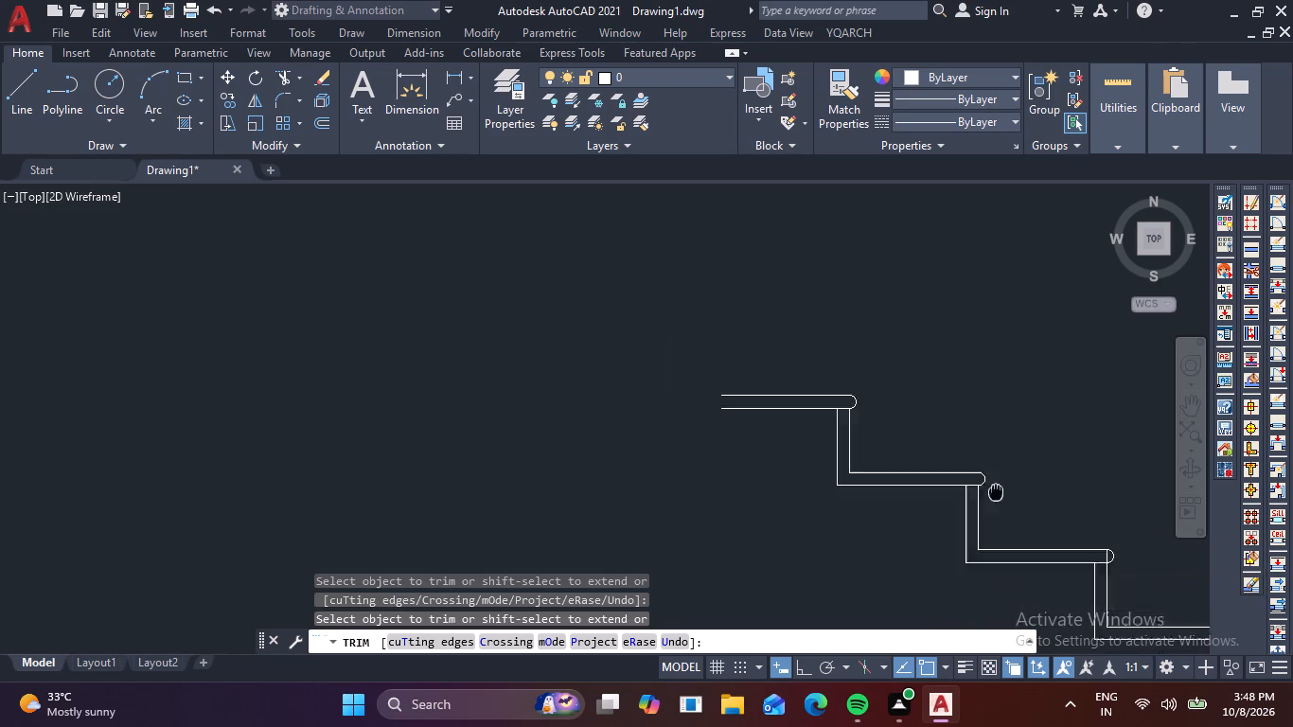
middle_drag(981, 485, 727, 396)
scroll(834, 453, up, 3)
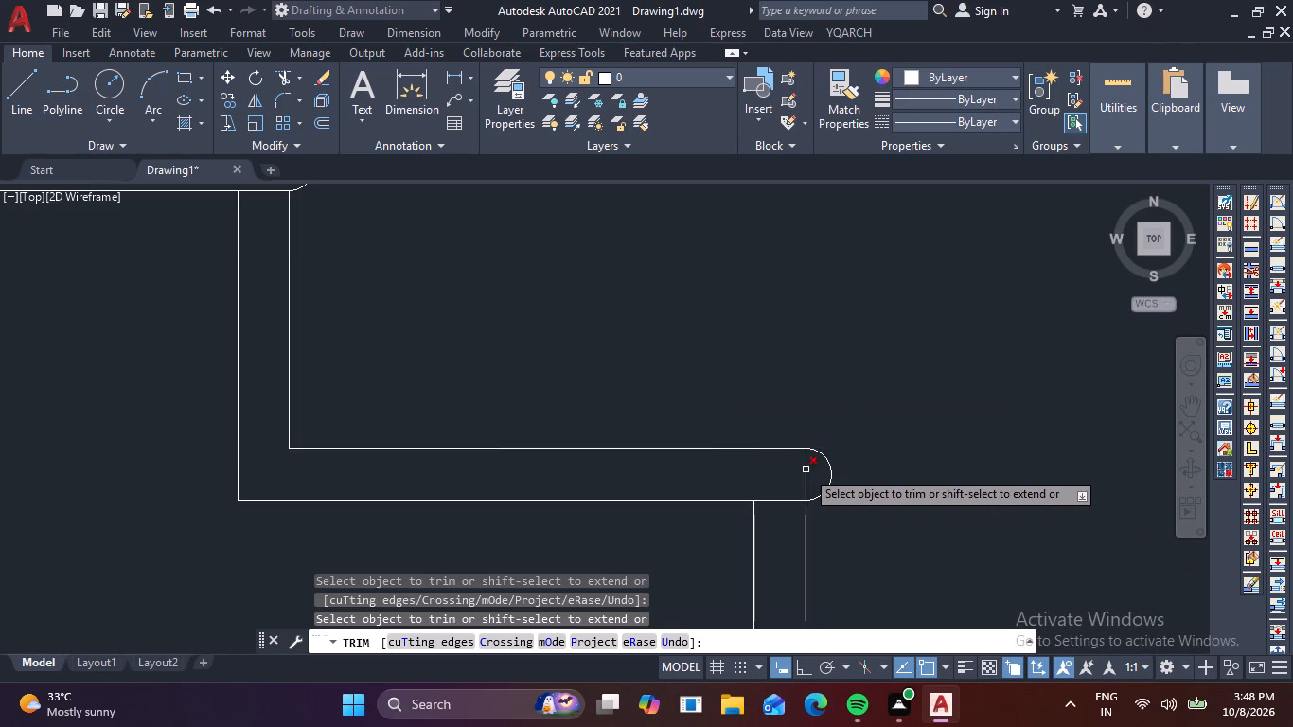
click(806, 470)
Trim away the riser line segments crossing inside the rounded nosings of the next four treads down the flight.
scroll(871, 470, down, 3)
middle_drag(917, 488, 814, 402)
scroll(883, 497, up, 3)
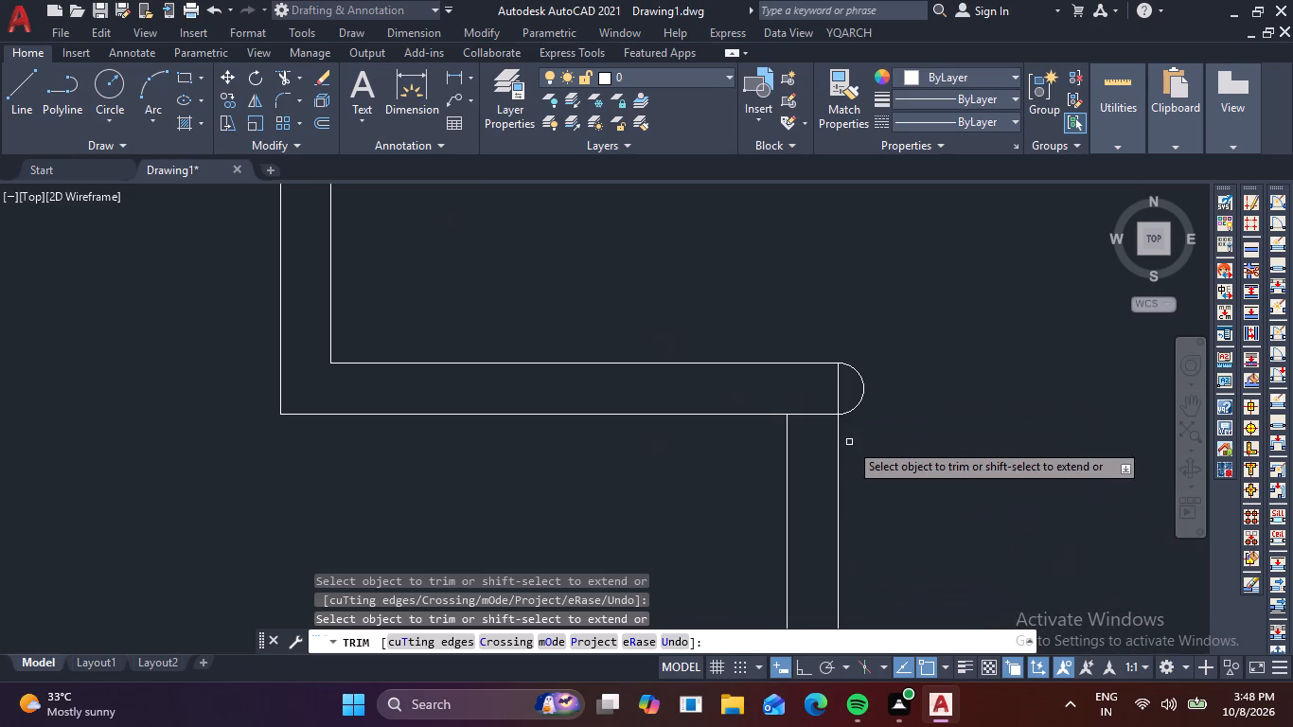
click(838, 402)
scroll(896, 412, down, 2)
middle_drag(1021, 497, 981, 474)
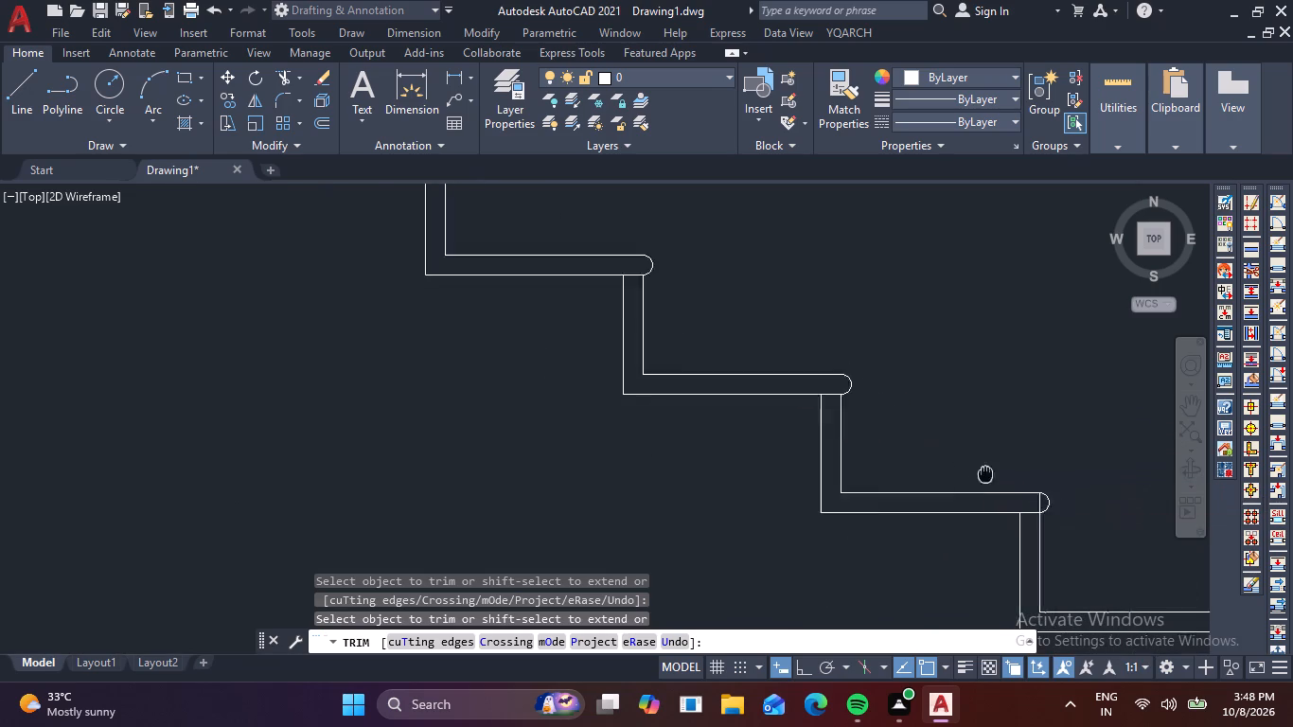
middle_drag(981, 474, 672, 400)
scroll(717, 438, up, 3)
click(725, 424)
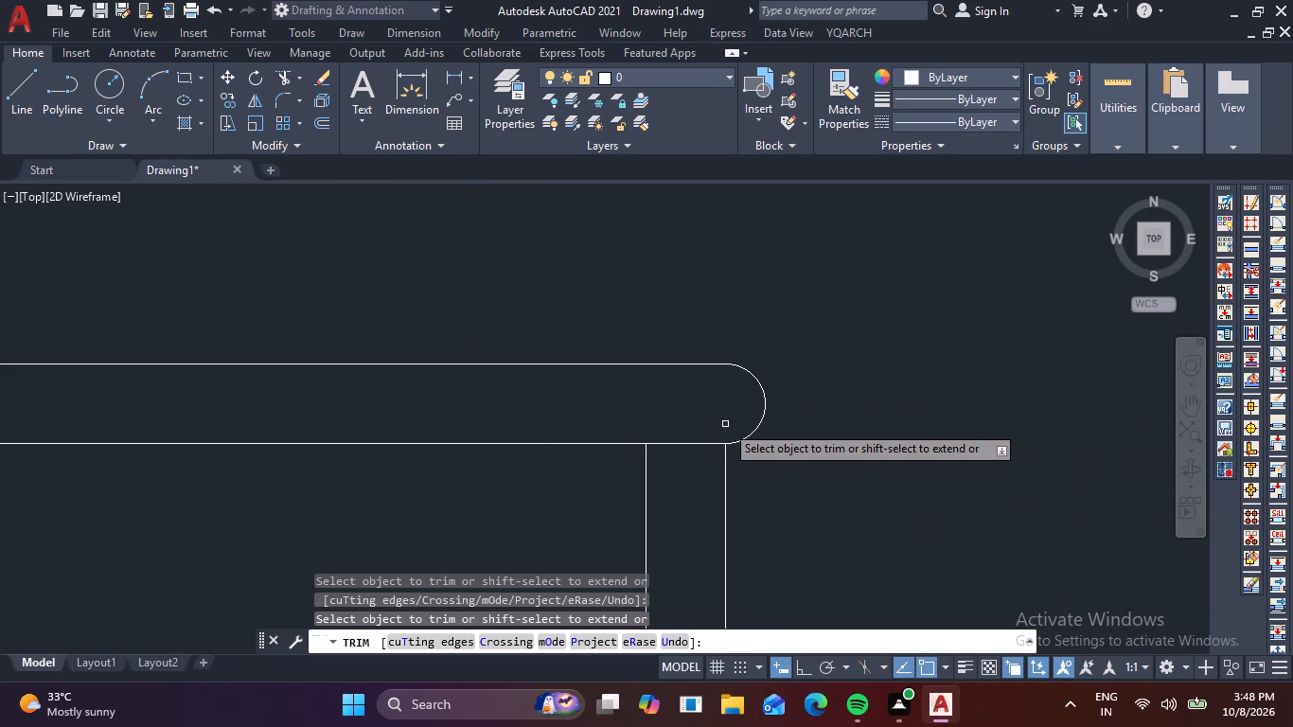
scroll(825, 424, down, 3)
middle_drag(908, 465, 711, 374)
scroll(804, 456, up, 3)
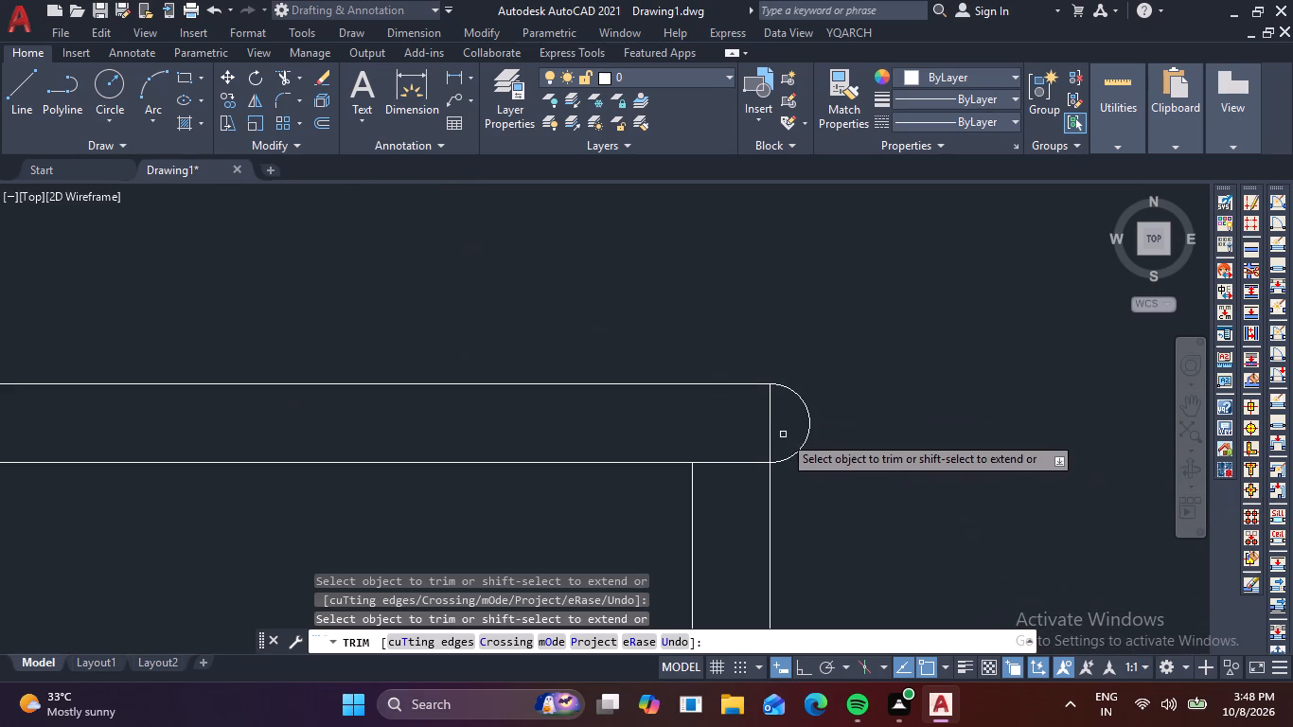
click(771, 419)
scroll(799, 431, down, 3)
middle_drag(972, 510, 849, 436)
scroll(890, 478, up, 4)
drag(758, 453, 687, 453)
Trim the riser line segments out of the rounded nosings of the four lowest treads.
scroll(686, 453, down, 3)
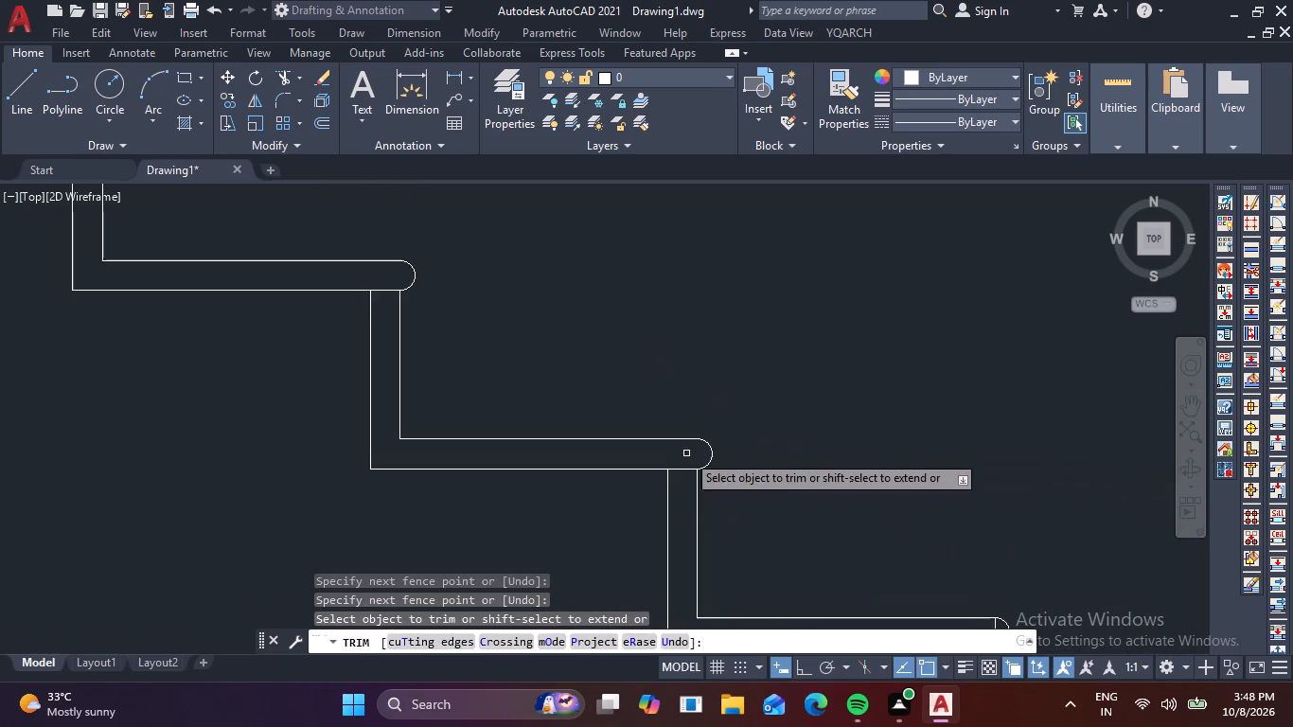
middle_drag(891, 528, 788, 424)
scroll(906, 529, up, 3)
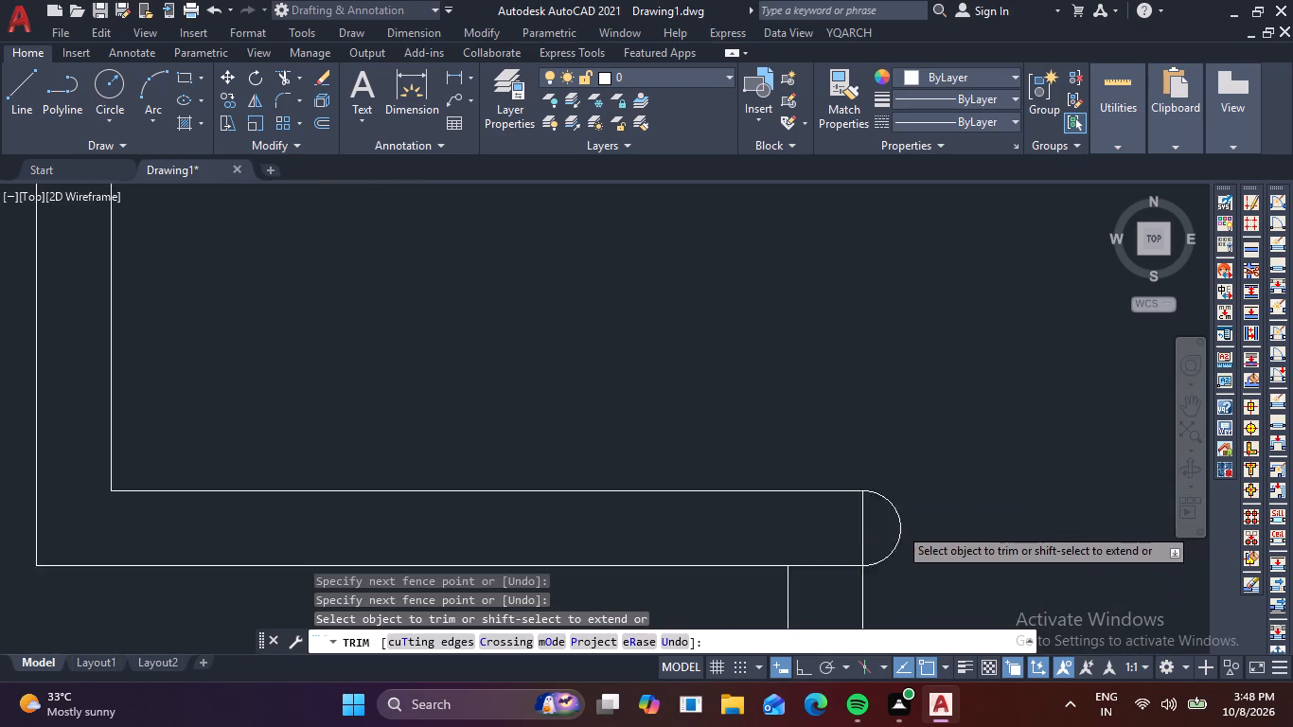
scroll(898, 525, up, 1)
drag(843, 515, 664, 513)
scroll(669, 512, down, 4)
middle_drag(881, 524, 790, 345)
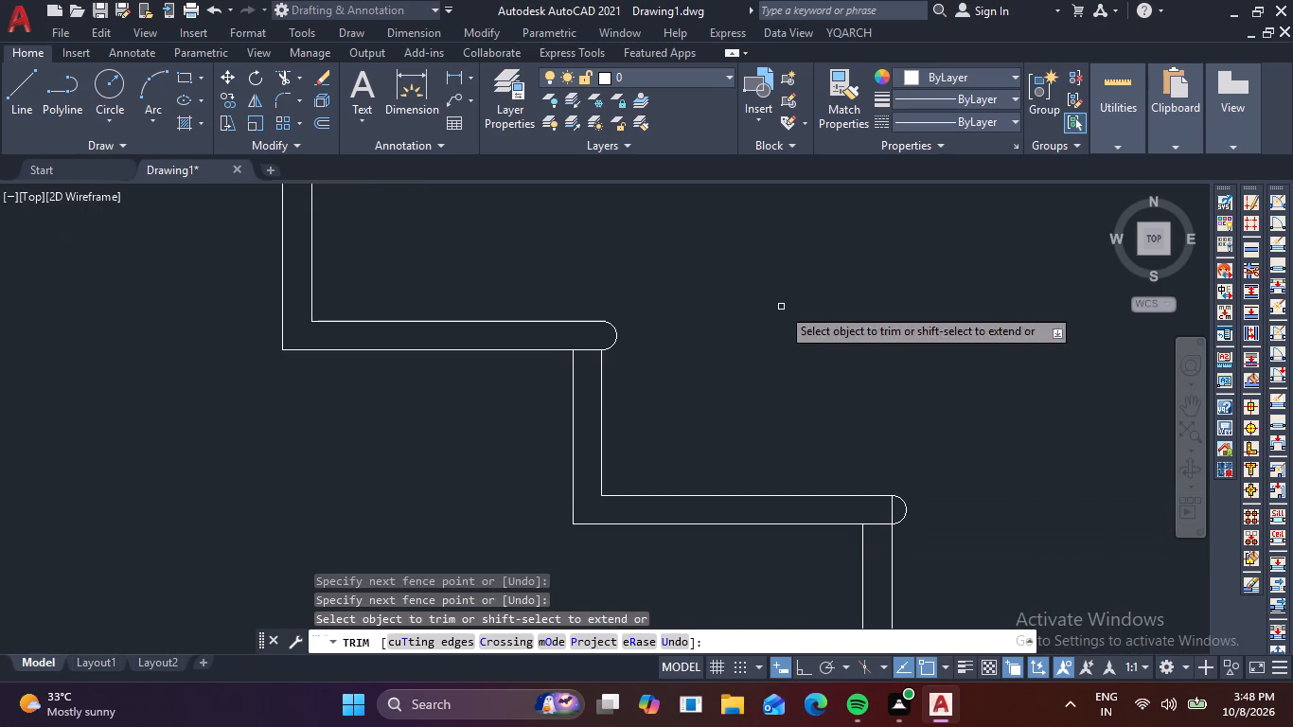
scroll(877, 499, up, 3)
drag(907, 523, 824, 528)
scroll(823, 528, down, 4)
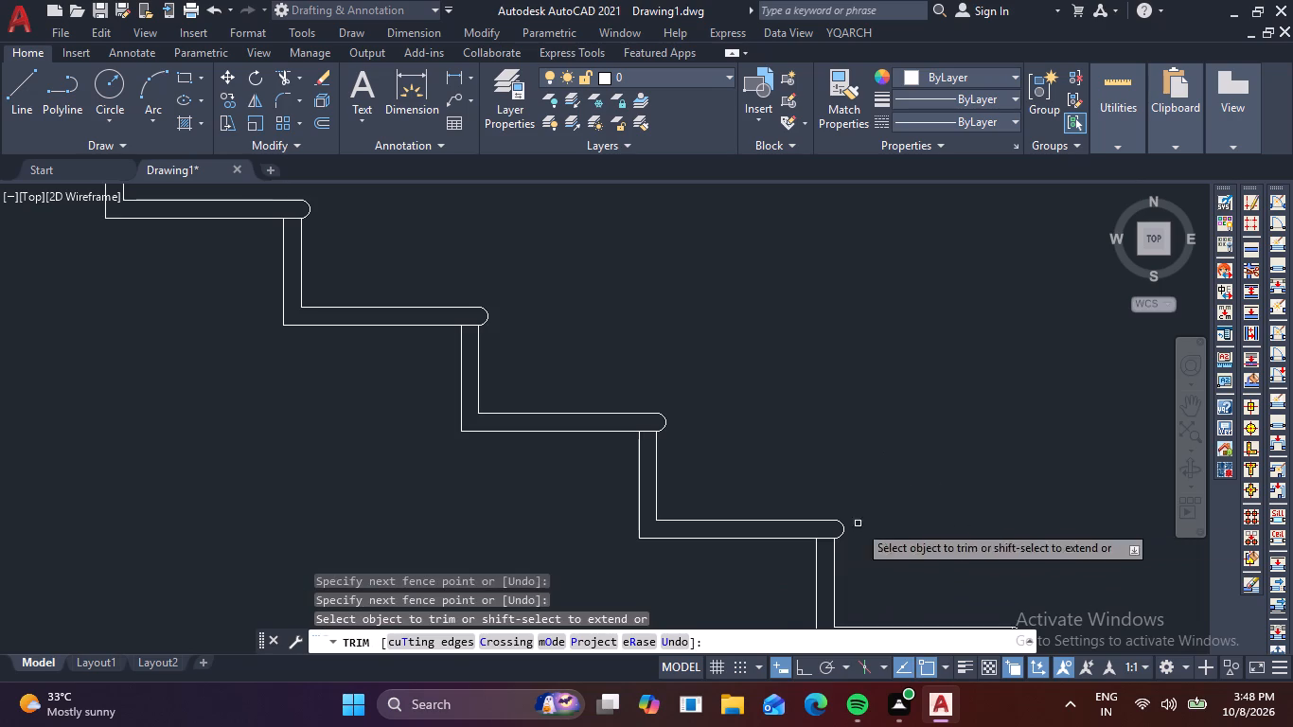
middle_drag(989, 541, 887, 391)
scroll(911, 488, up, 4)
drag(893, 481, 884, 479)
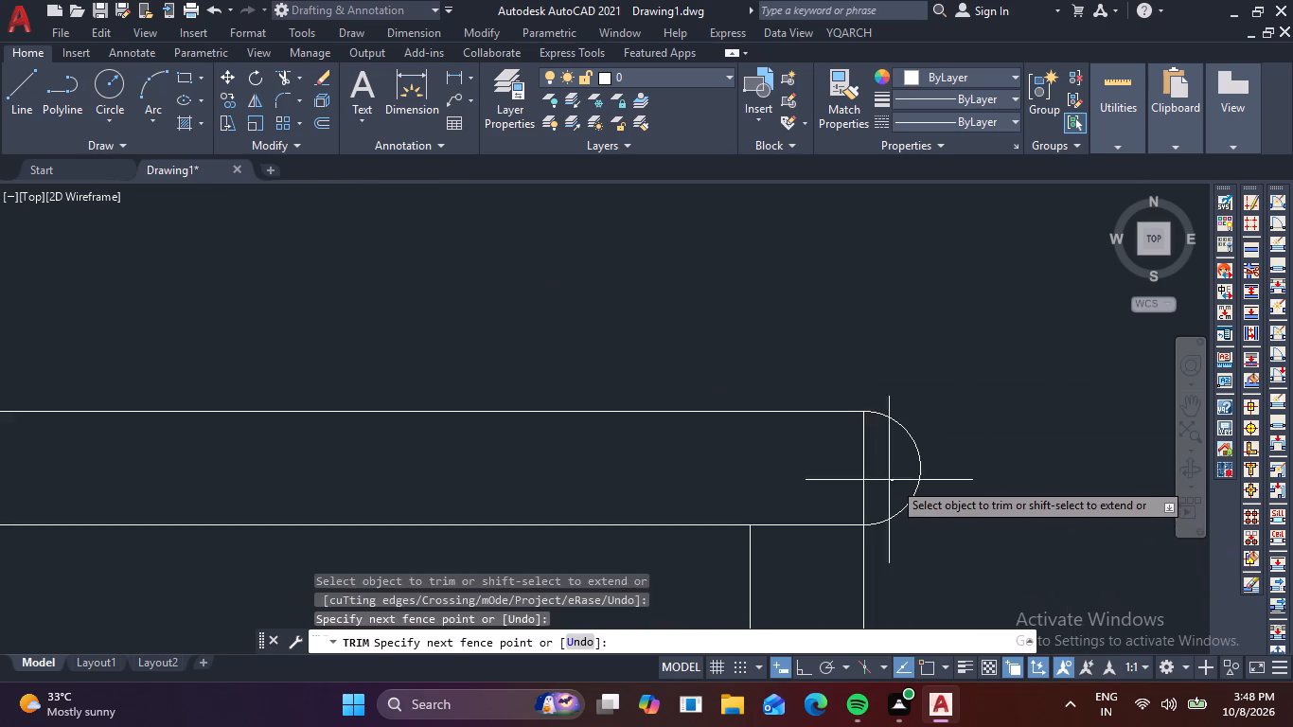
drag(884, 479, 801, 486)
scroll(753, 493, down, 4)
middle_drag(948, 310, 948, 296)
middle_drag(1001, 488, 951, 428)
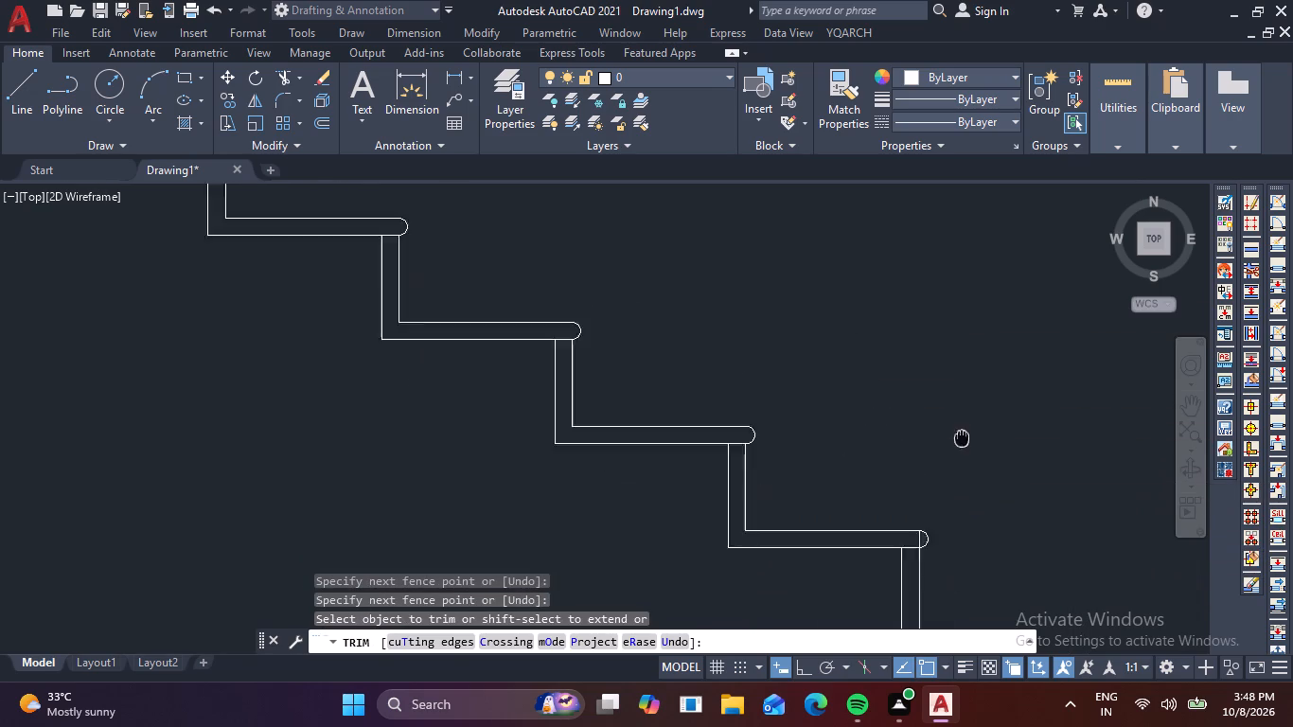
middle_drag(951, 428, 903, 328)
scroll(825, 428, up, 3)
drag(922, 428, 872, 428)
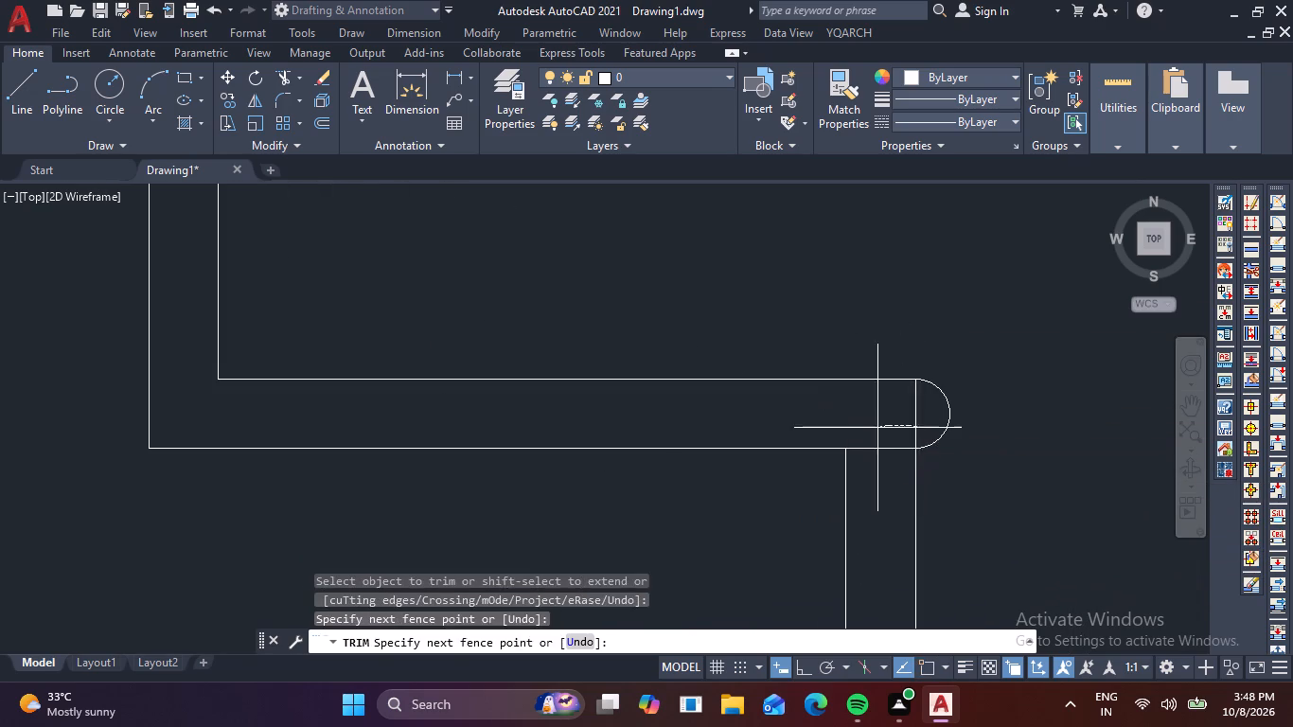
drag(872, 428, 866, 428)
key(Escape)
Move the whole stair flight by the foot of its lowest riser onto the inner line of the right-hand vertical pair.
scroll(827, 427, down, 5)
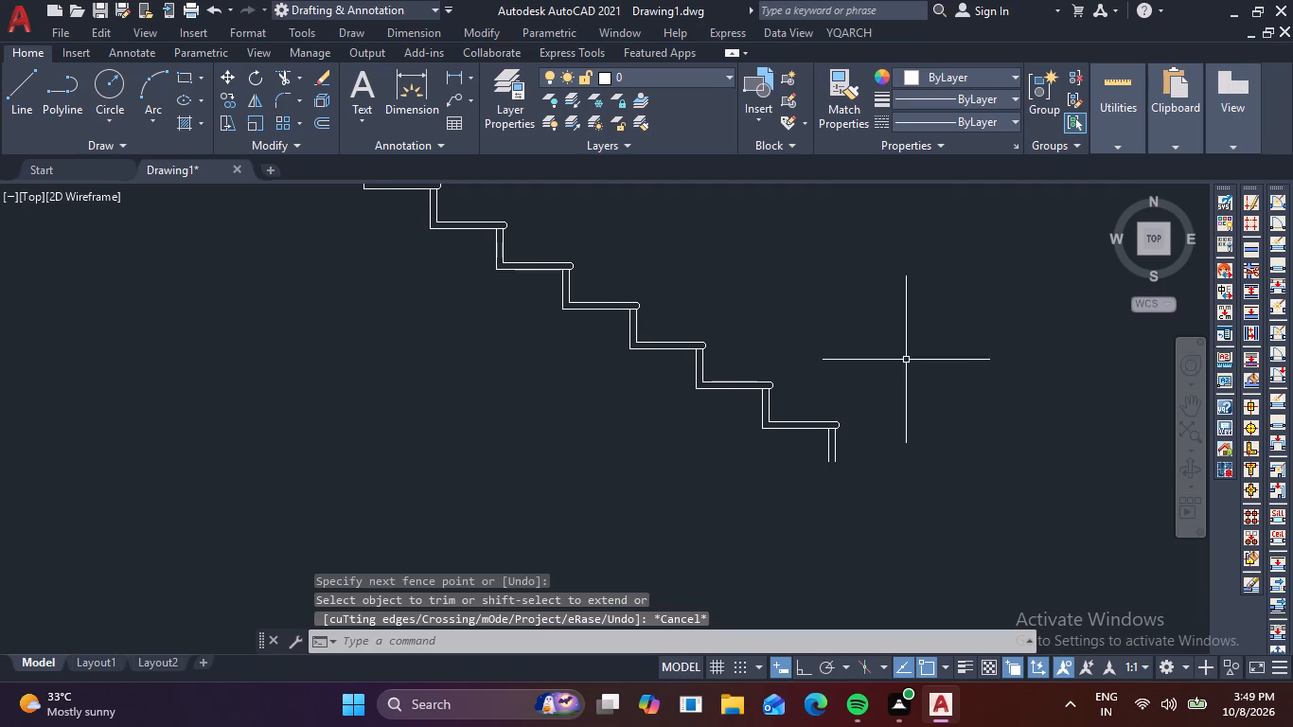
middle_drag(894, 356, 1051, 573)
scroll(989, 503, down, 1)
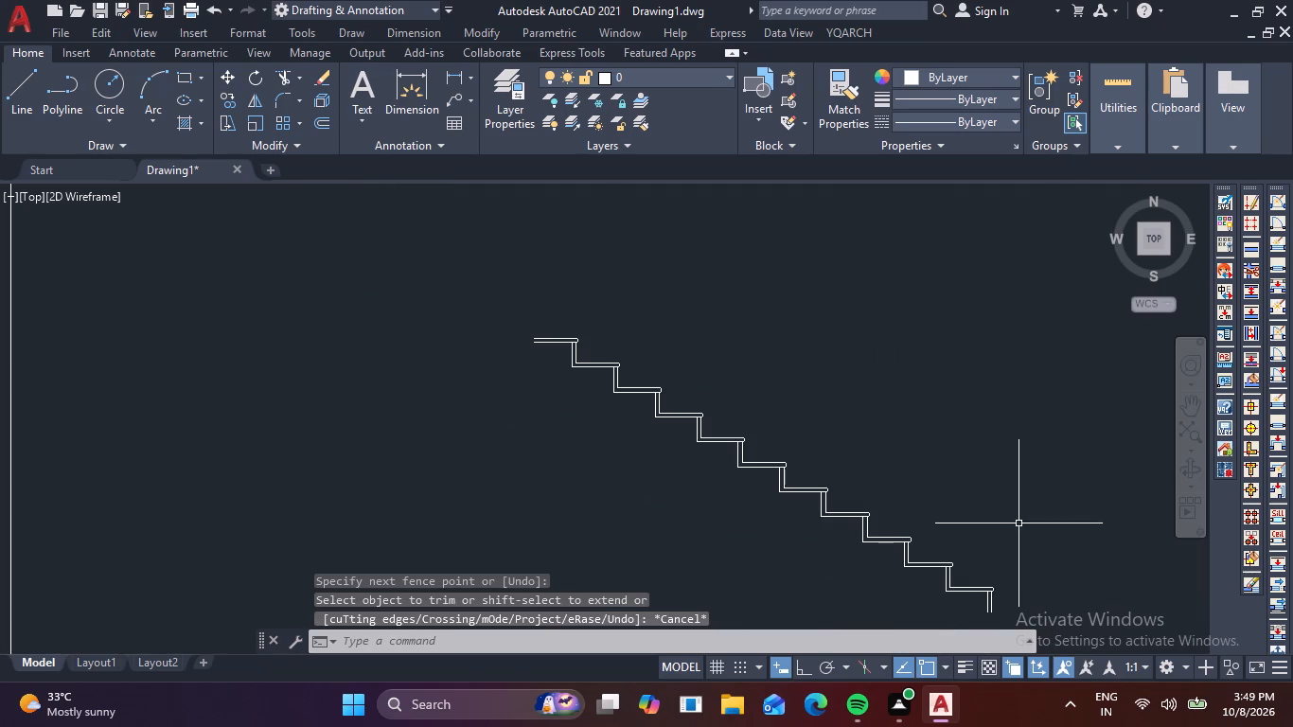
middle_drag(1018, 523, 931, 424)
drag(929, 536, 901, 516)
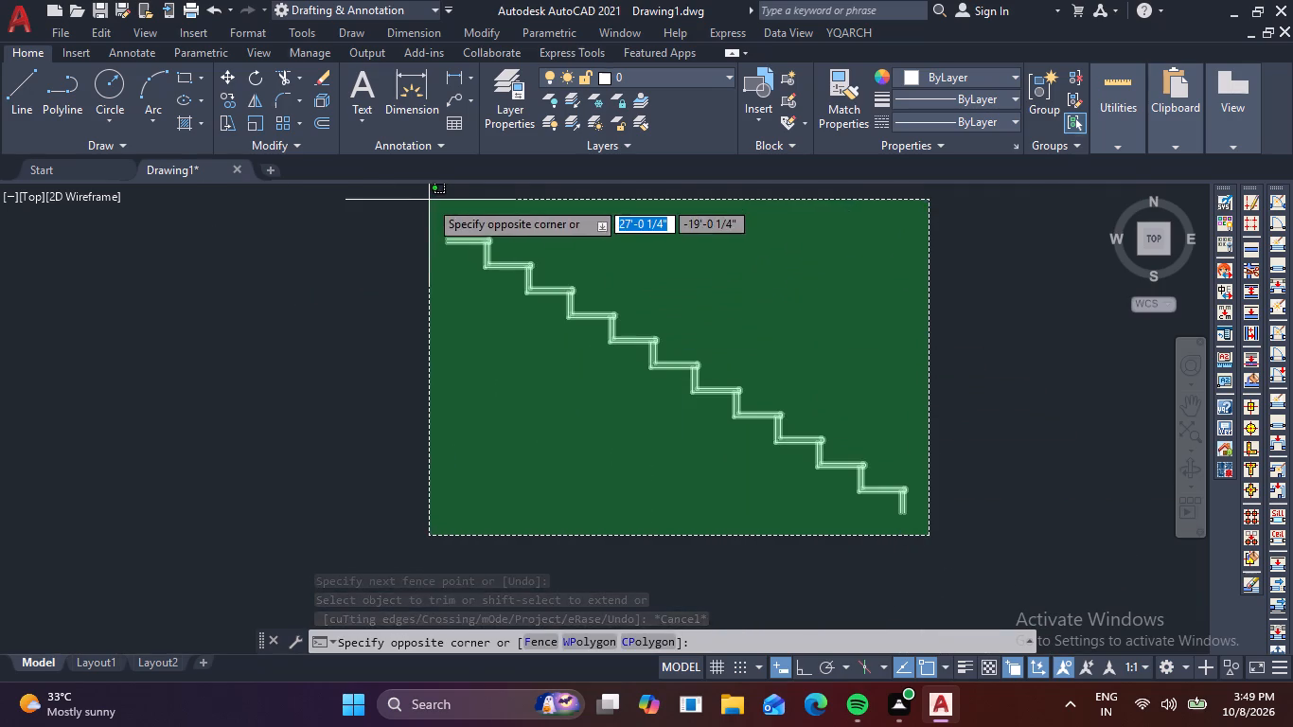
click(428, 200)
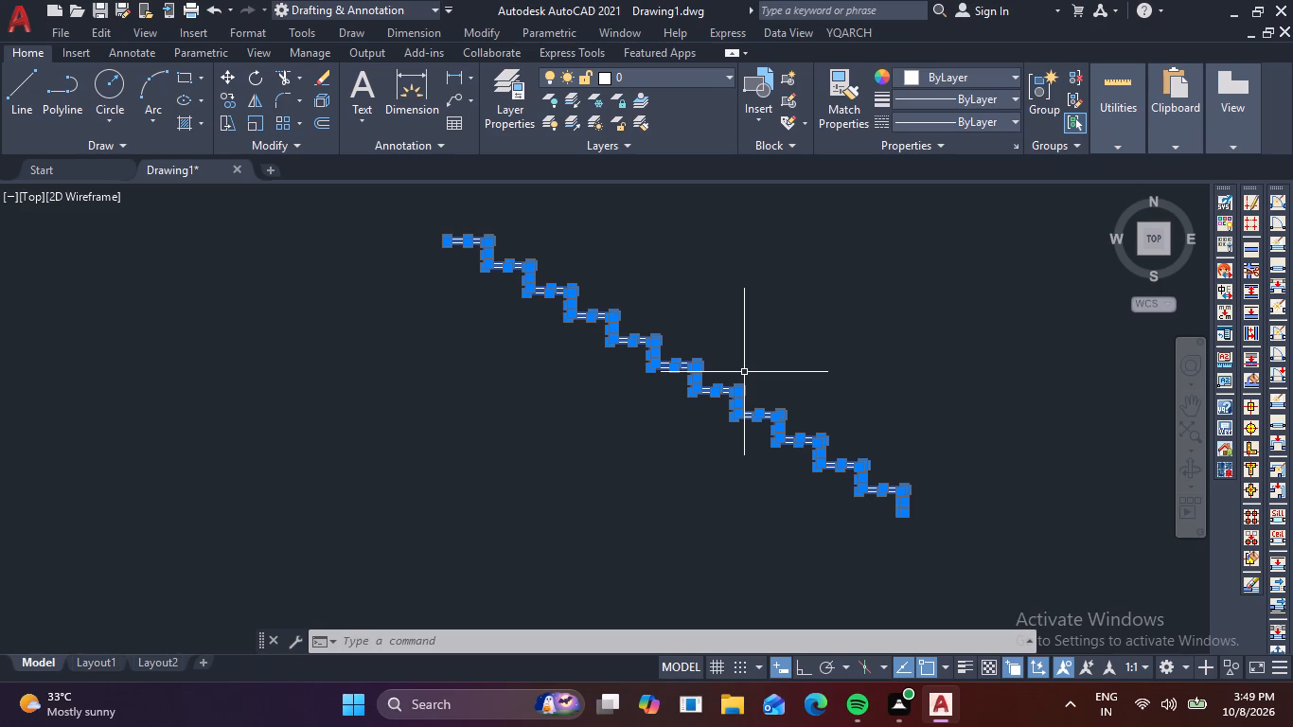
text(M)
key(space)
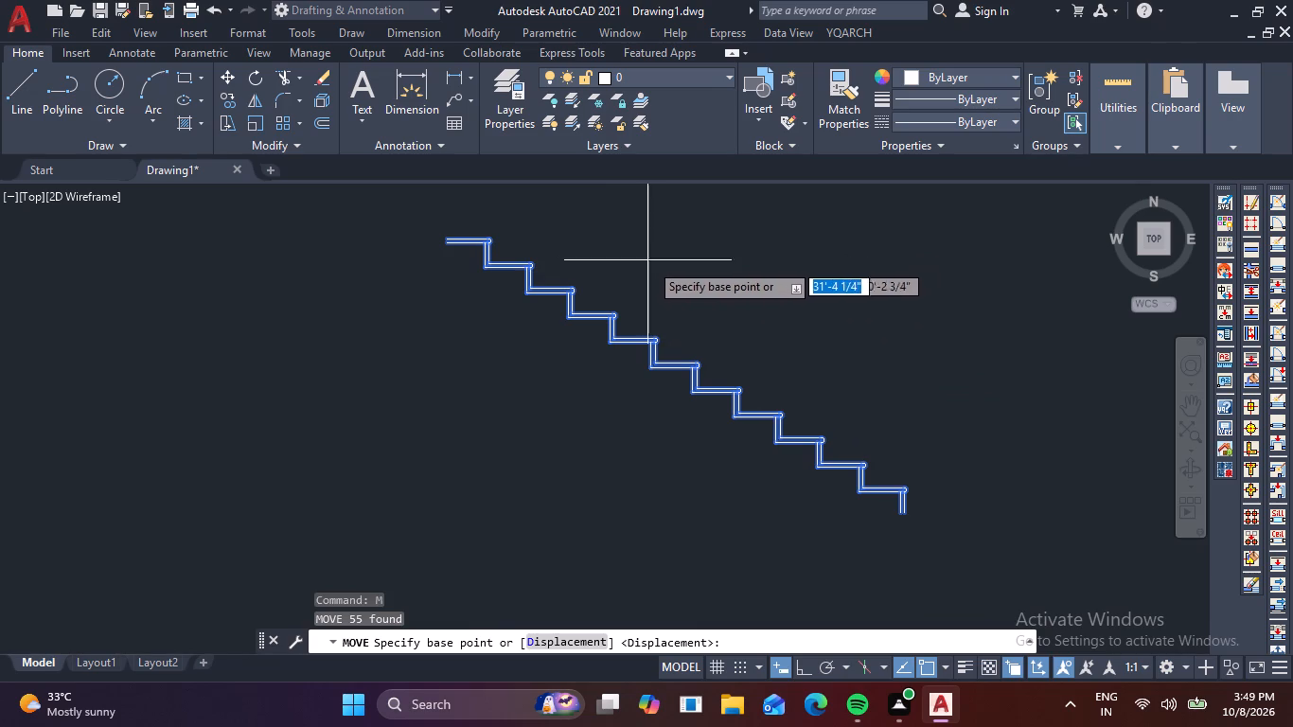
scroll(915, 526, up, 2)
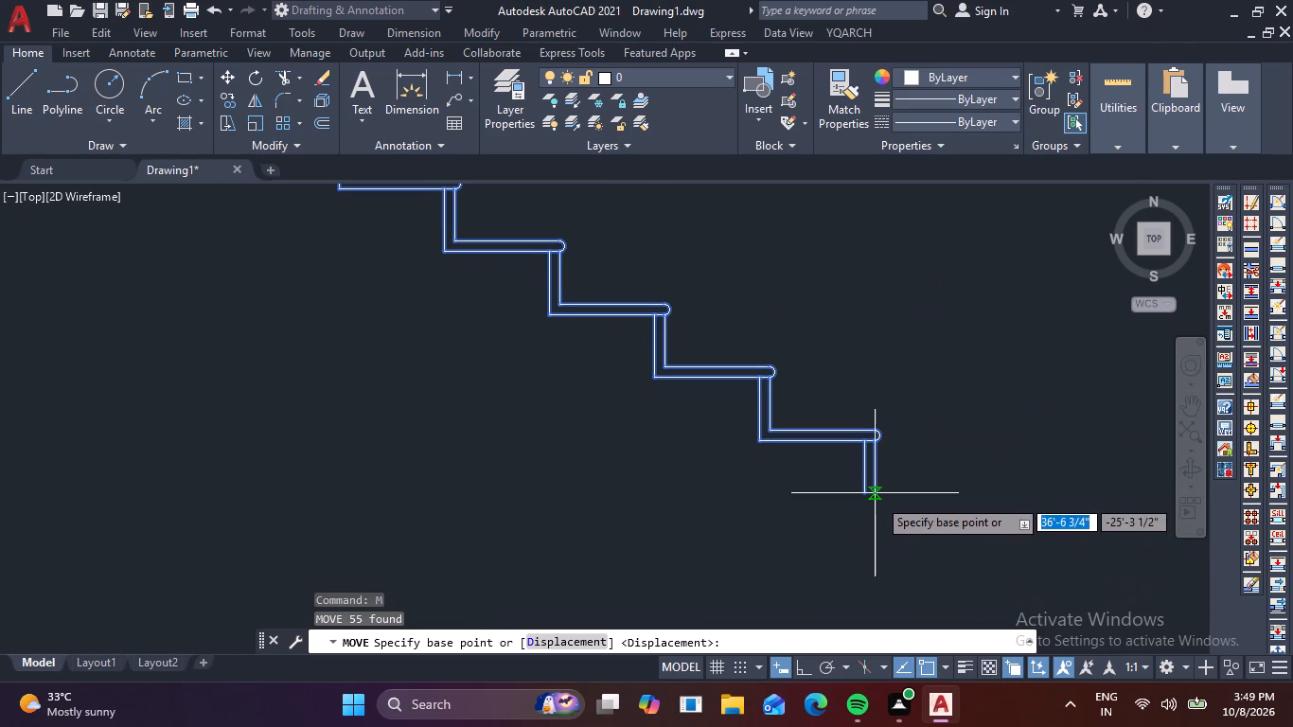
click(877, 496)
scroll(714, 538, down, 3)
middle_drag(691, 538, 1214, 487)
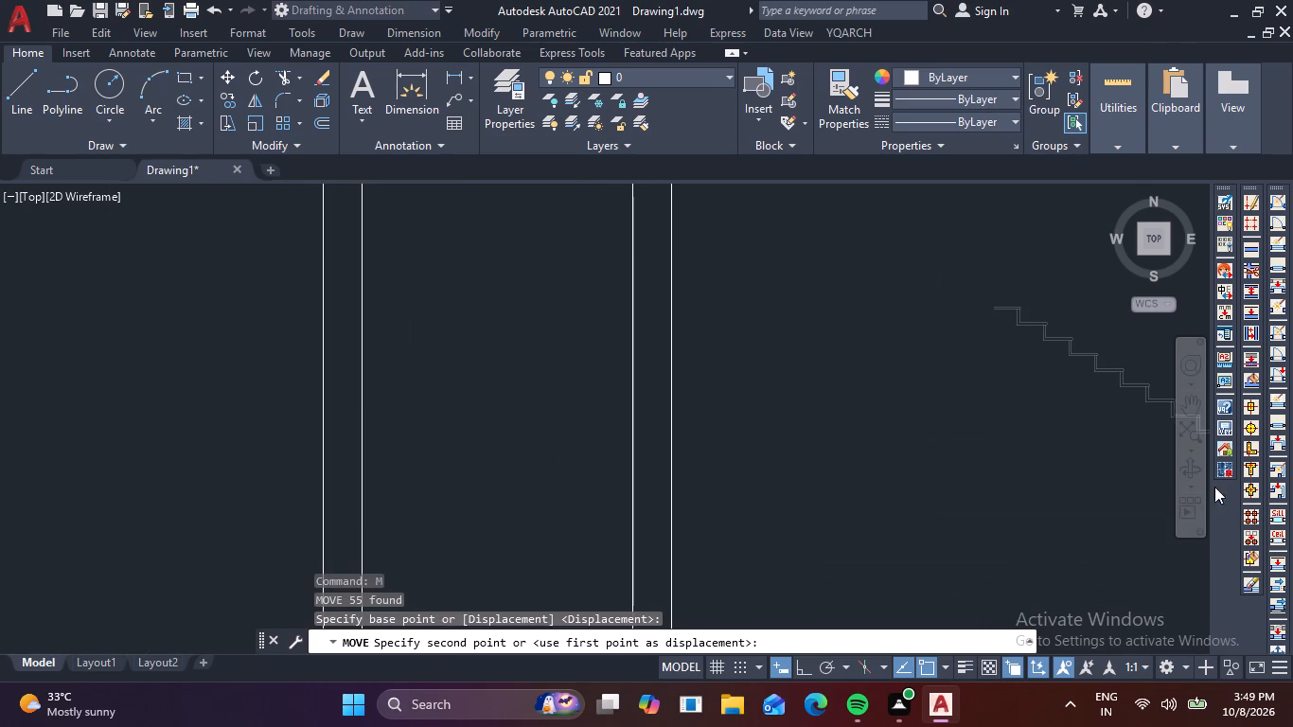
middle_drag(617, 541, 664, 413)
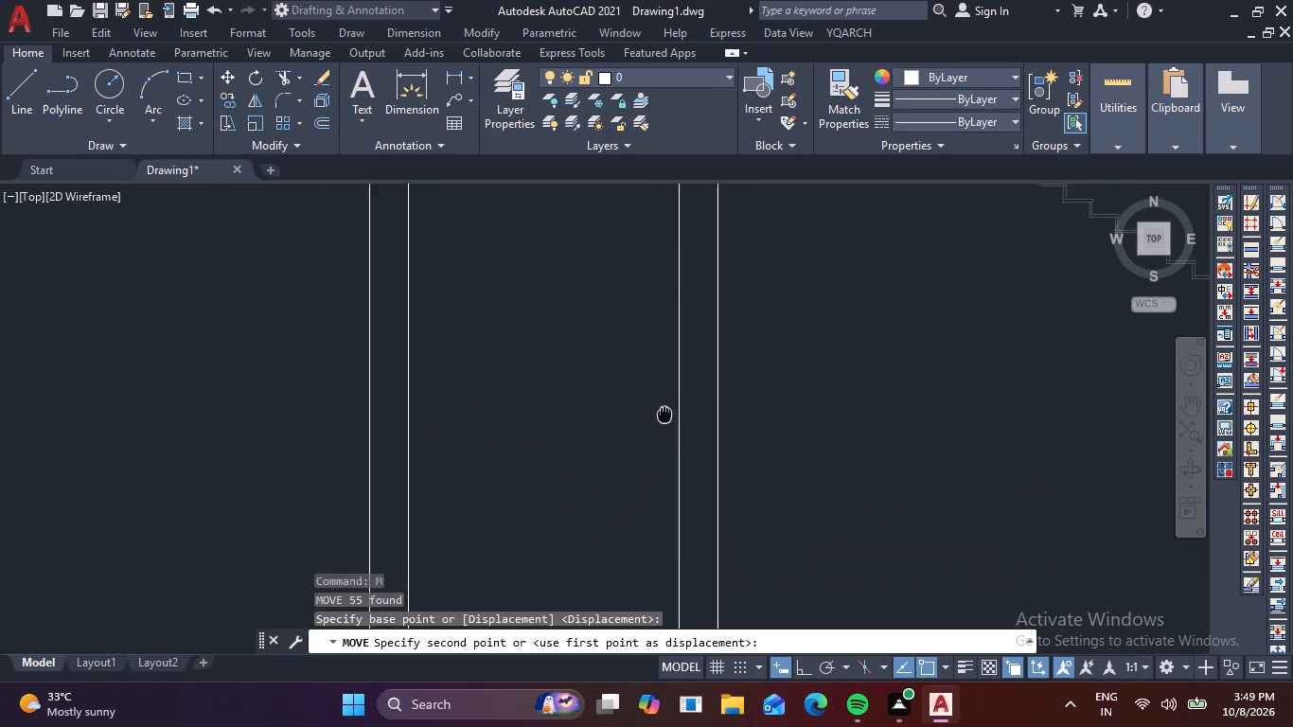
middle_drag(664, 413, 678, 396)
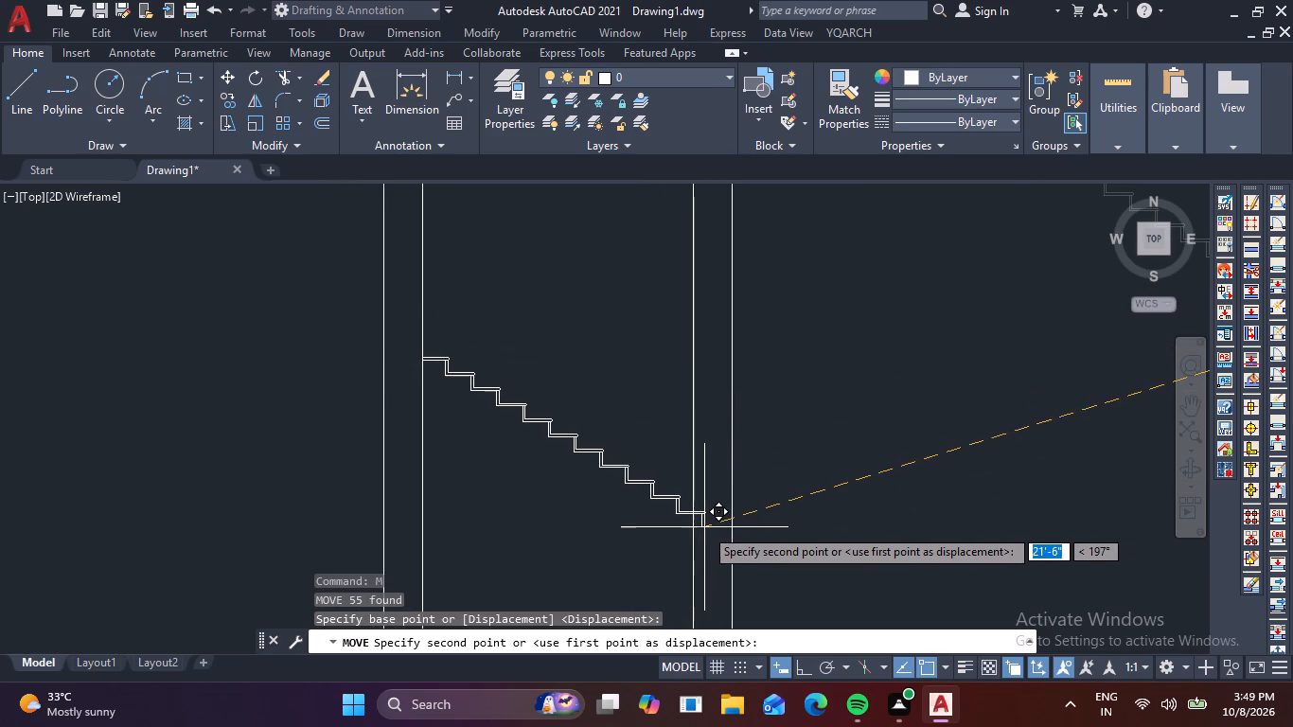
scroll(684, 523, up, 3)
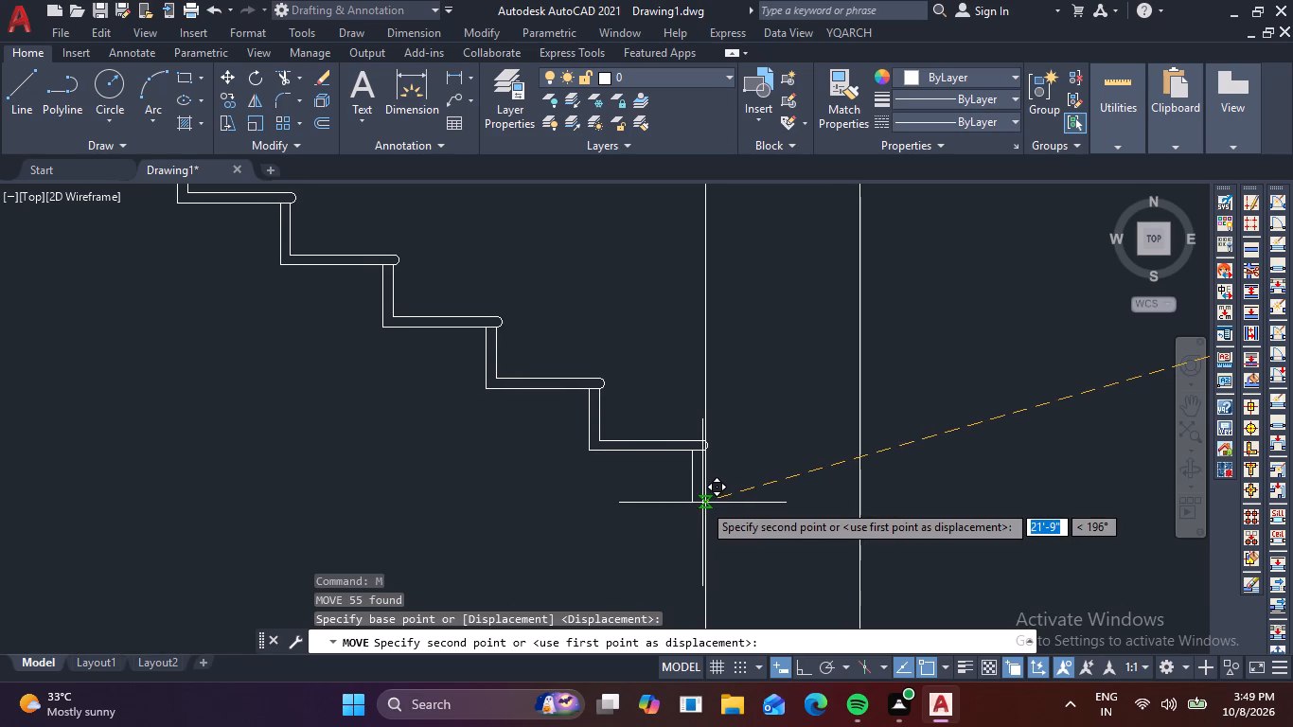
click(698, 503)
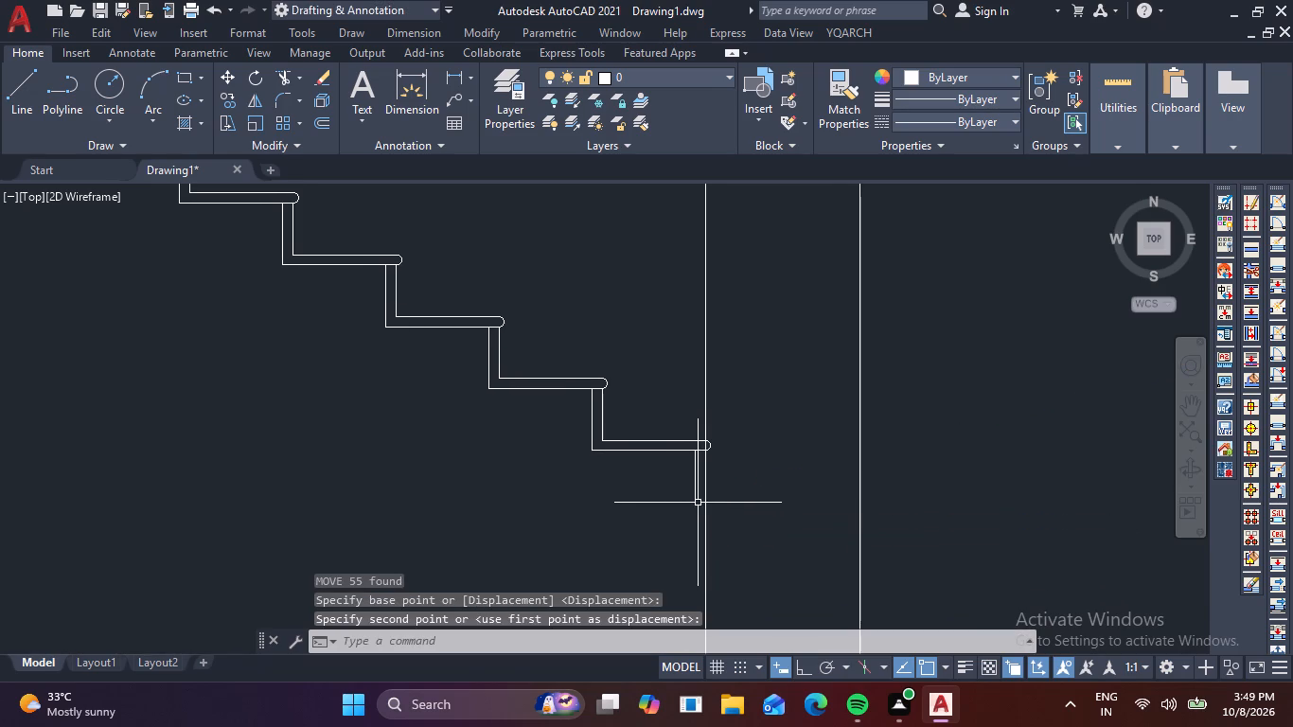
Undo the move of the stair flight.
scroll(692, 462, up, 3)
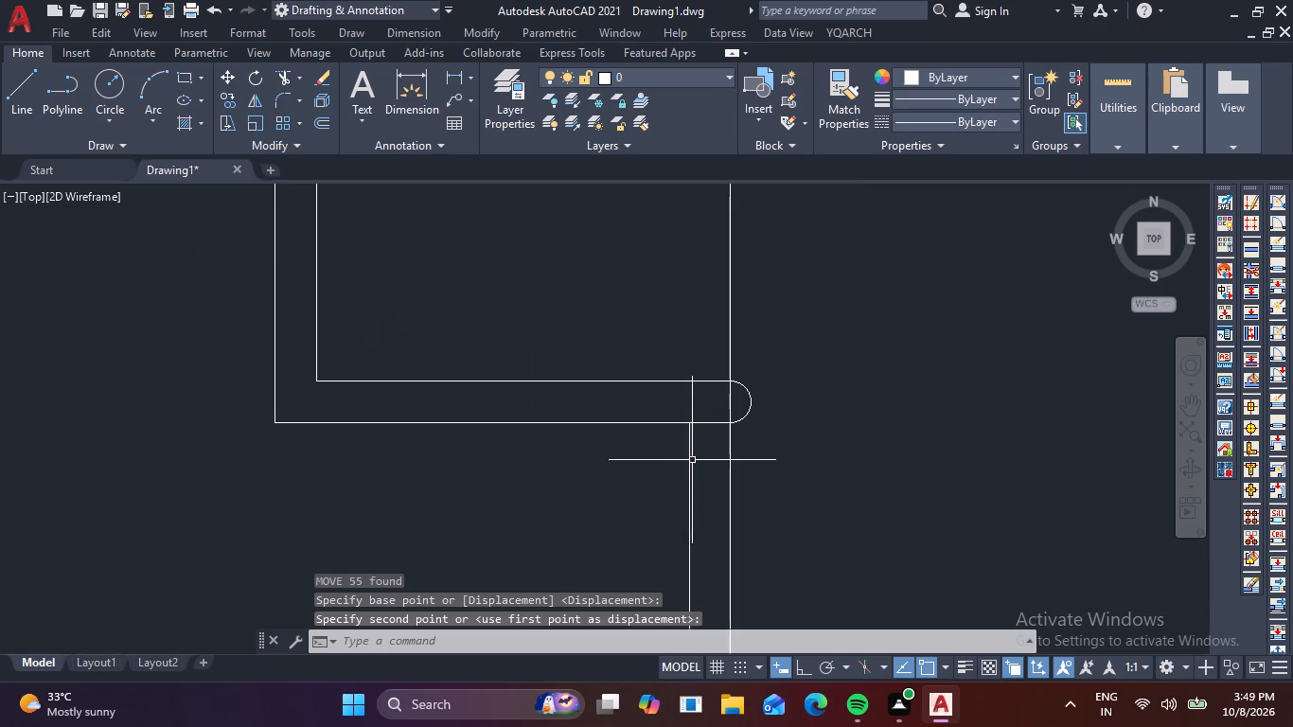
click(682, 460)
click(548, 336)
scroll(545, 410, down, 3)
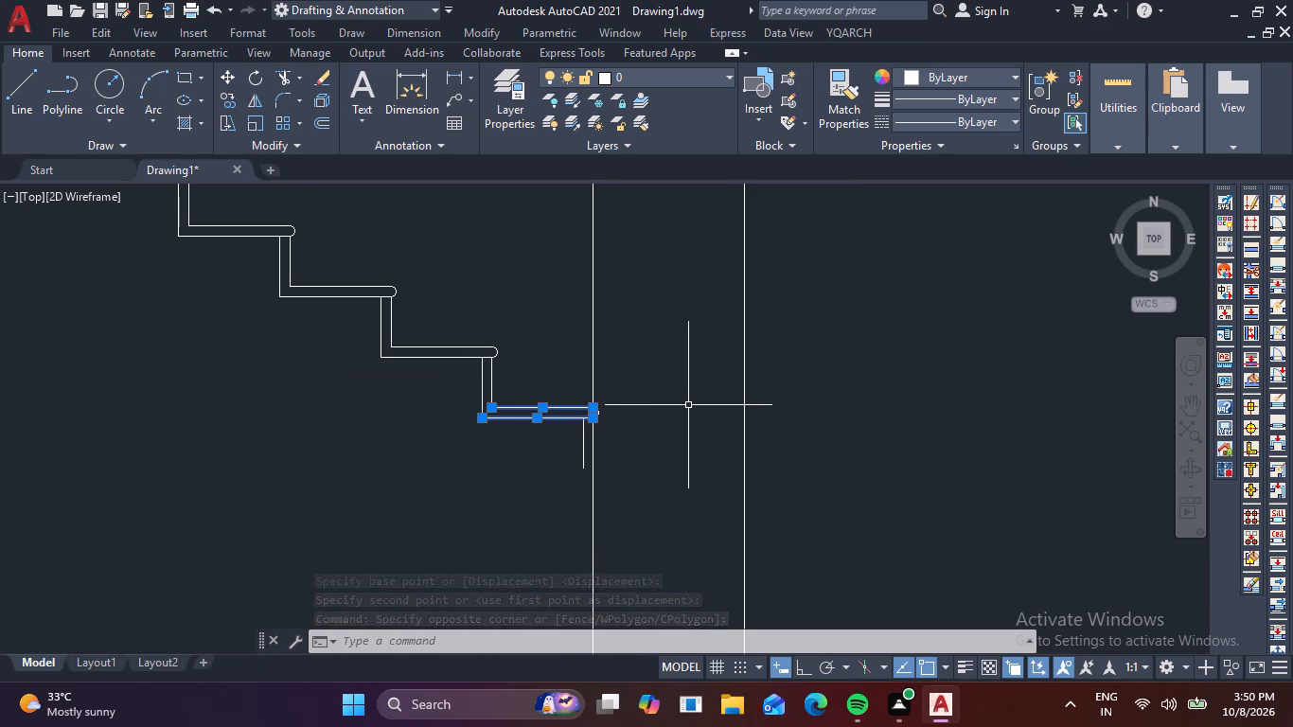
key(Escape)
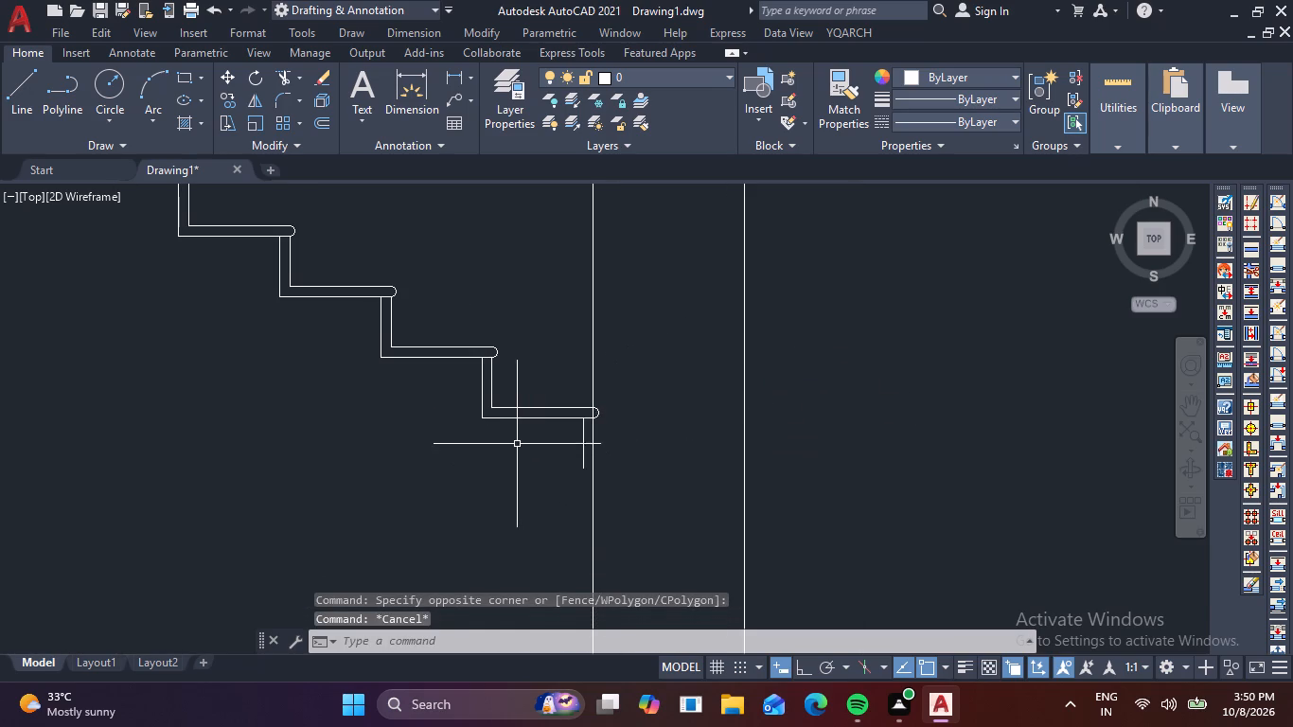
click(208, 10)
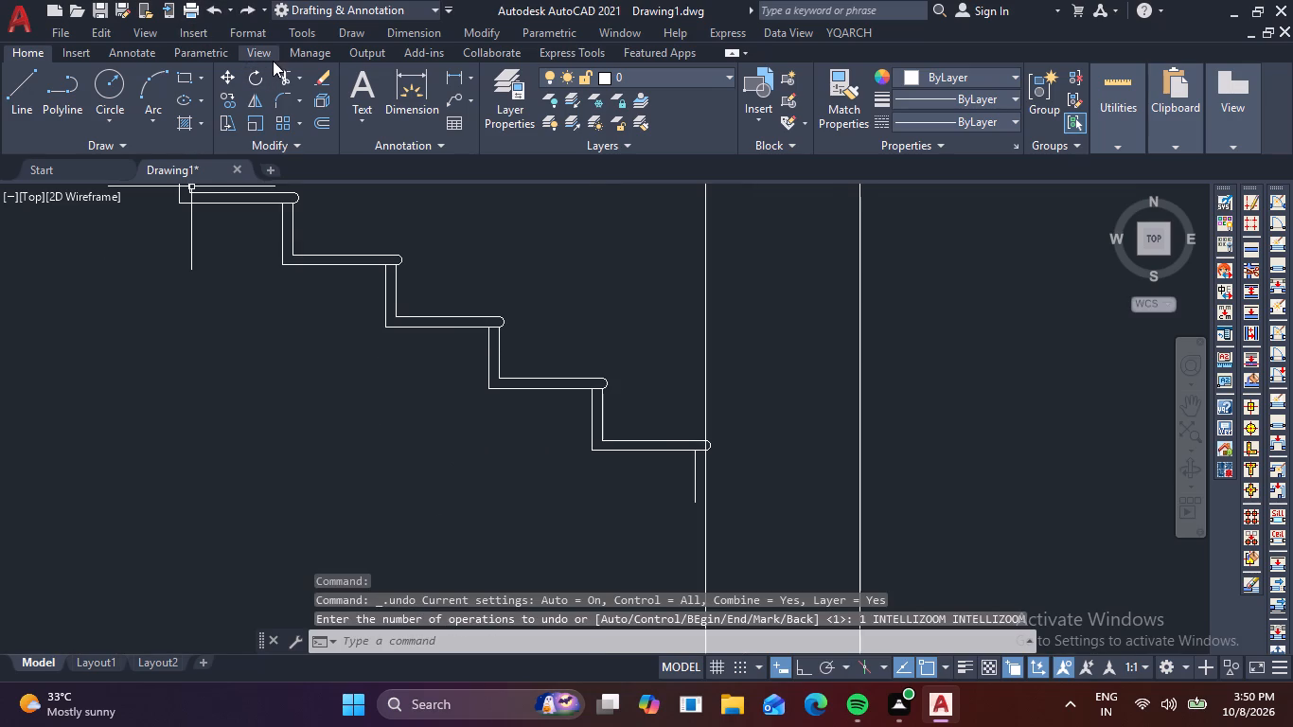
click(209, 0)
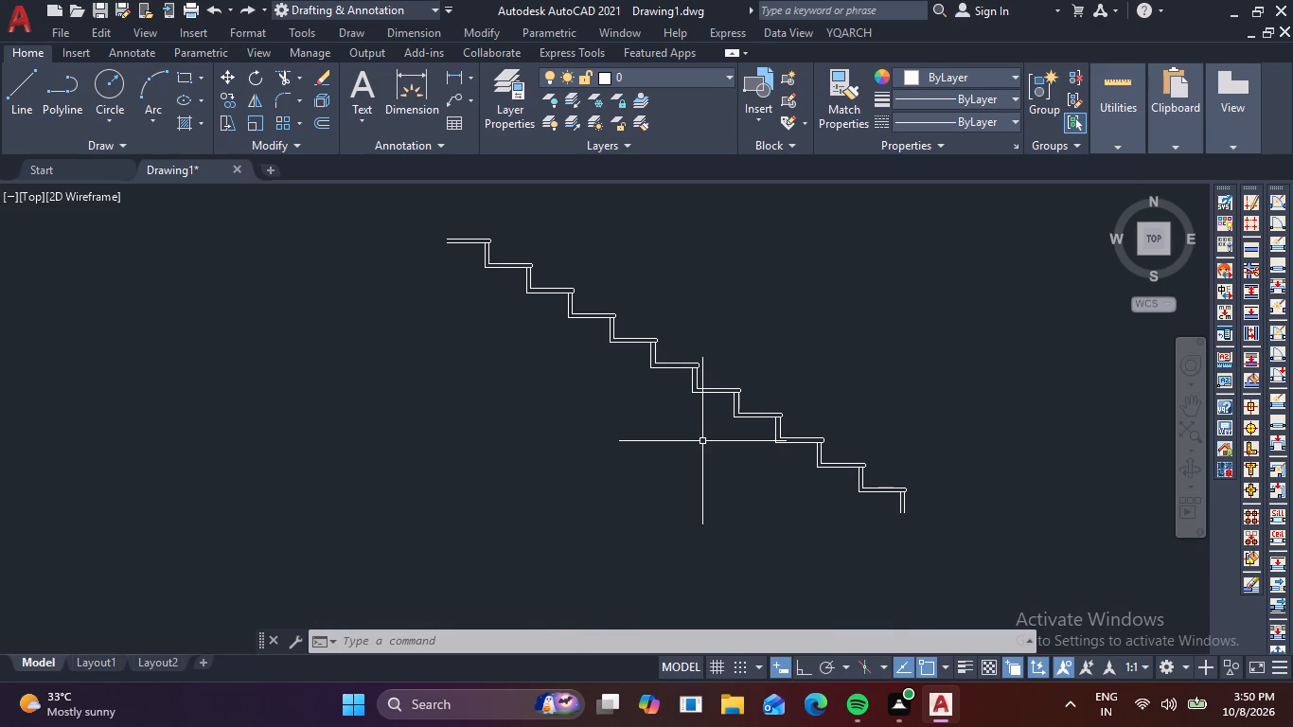
Move the whole flight about 19'-8 3/4" horizontally so its lowest nosing sits by the outer line of the right-hand vertical pair.
drag(954, 534, 949, 522)
click(344, 191)
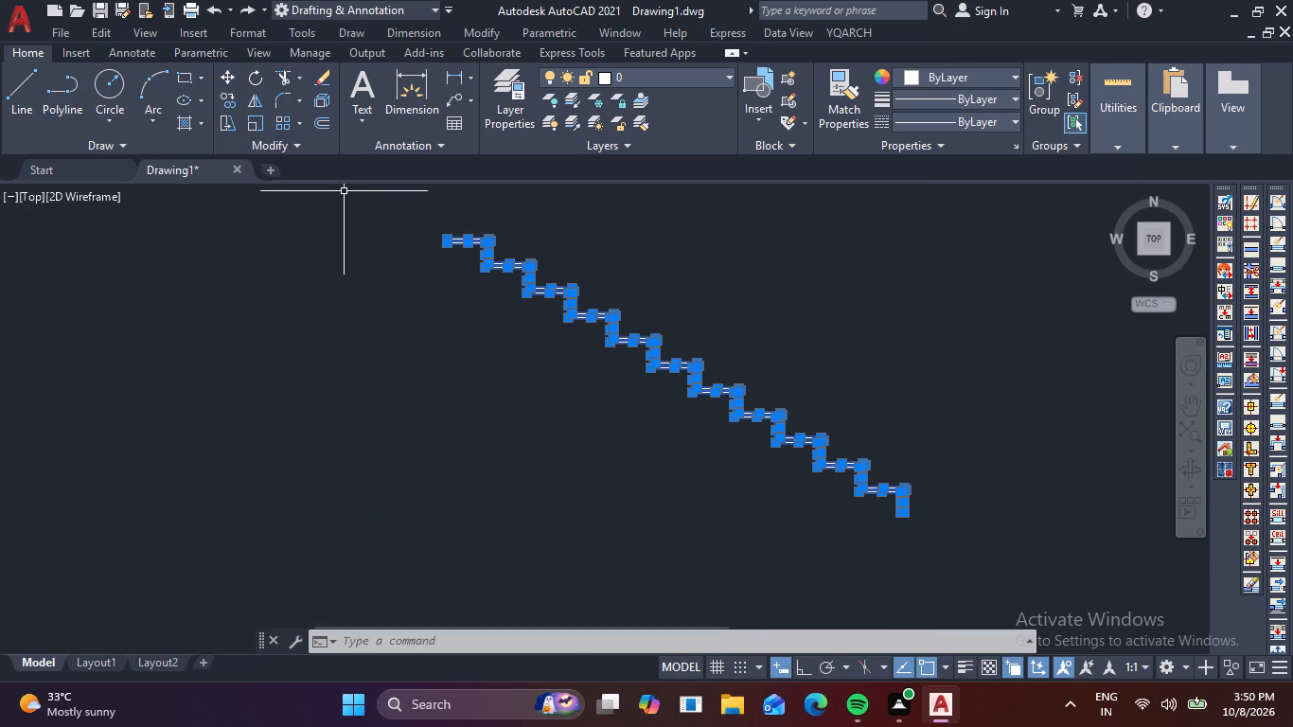
key(m)
key(space)
scroll(912, 534, up, 2)
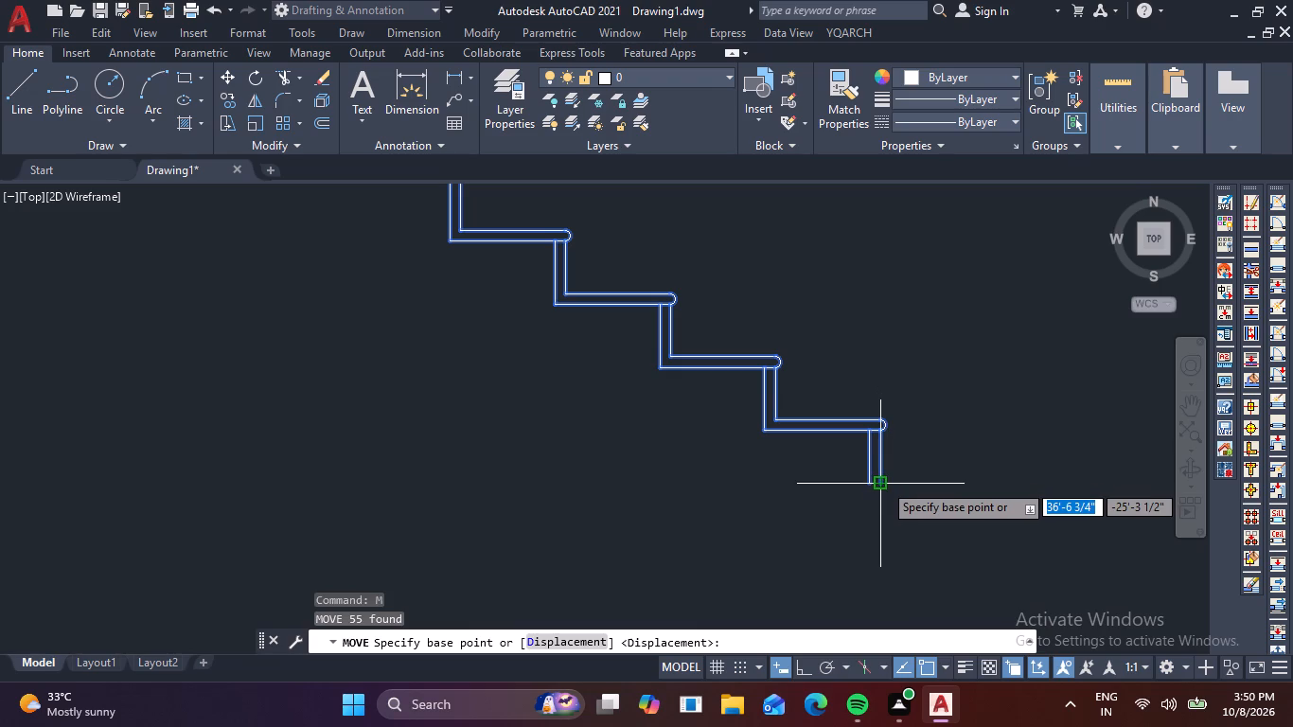
click(883, 483)
scroll(652, 510, down, 3)
middle_drag(696, 521, 1099, 533)
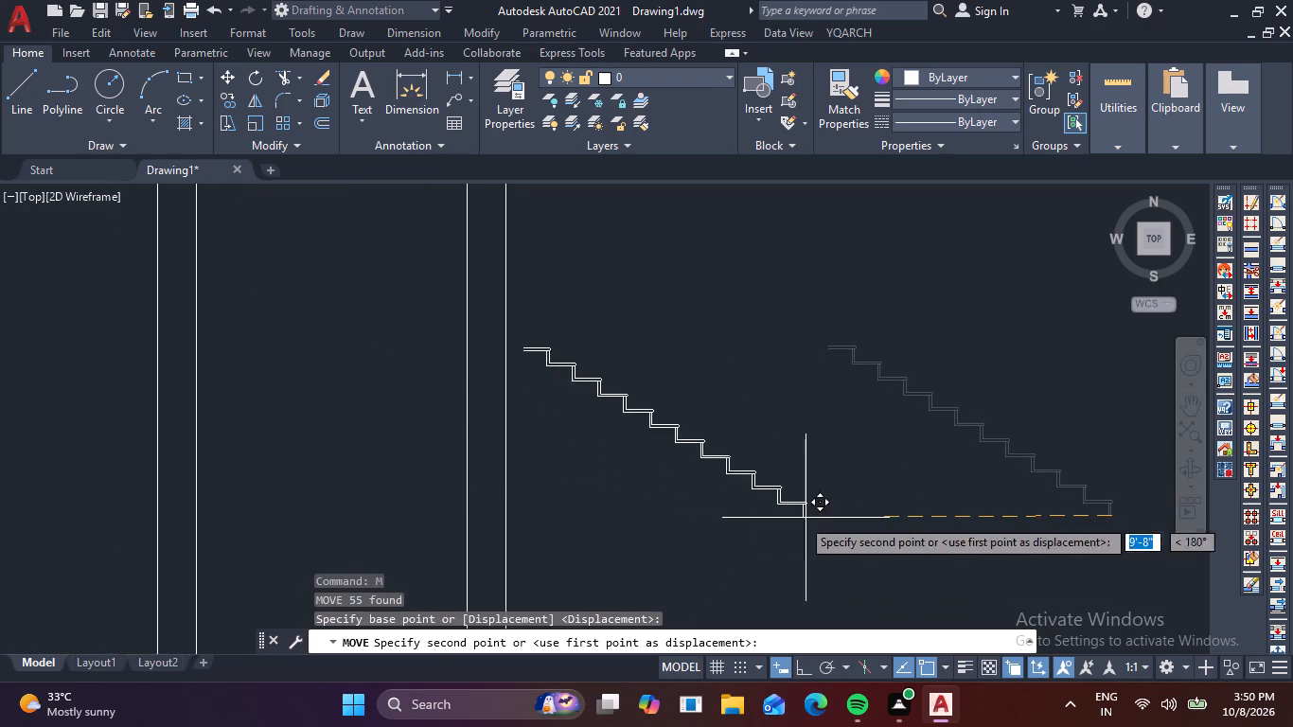
scroll(491, 521, up, 3)
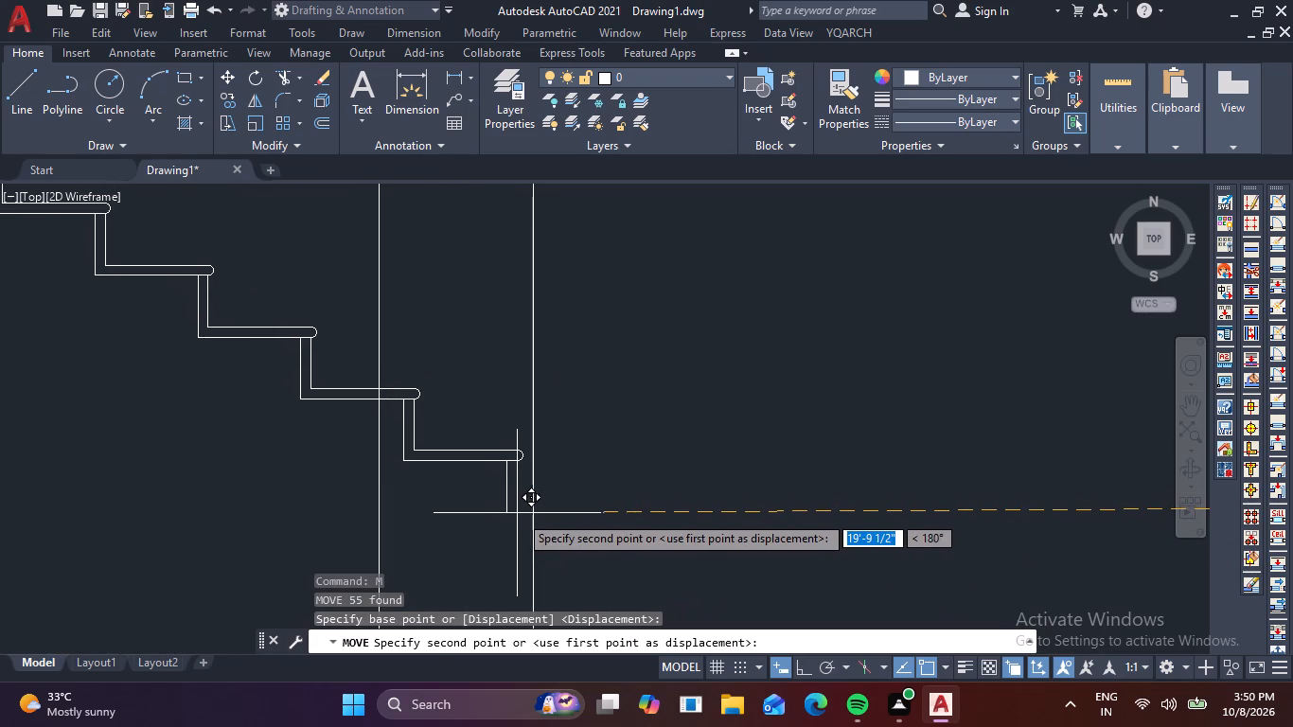
scroll(522, 517, up, 2)
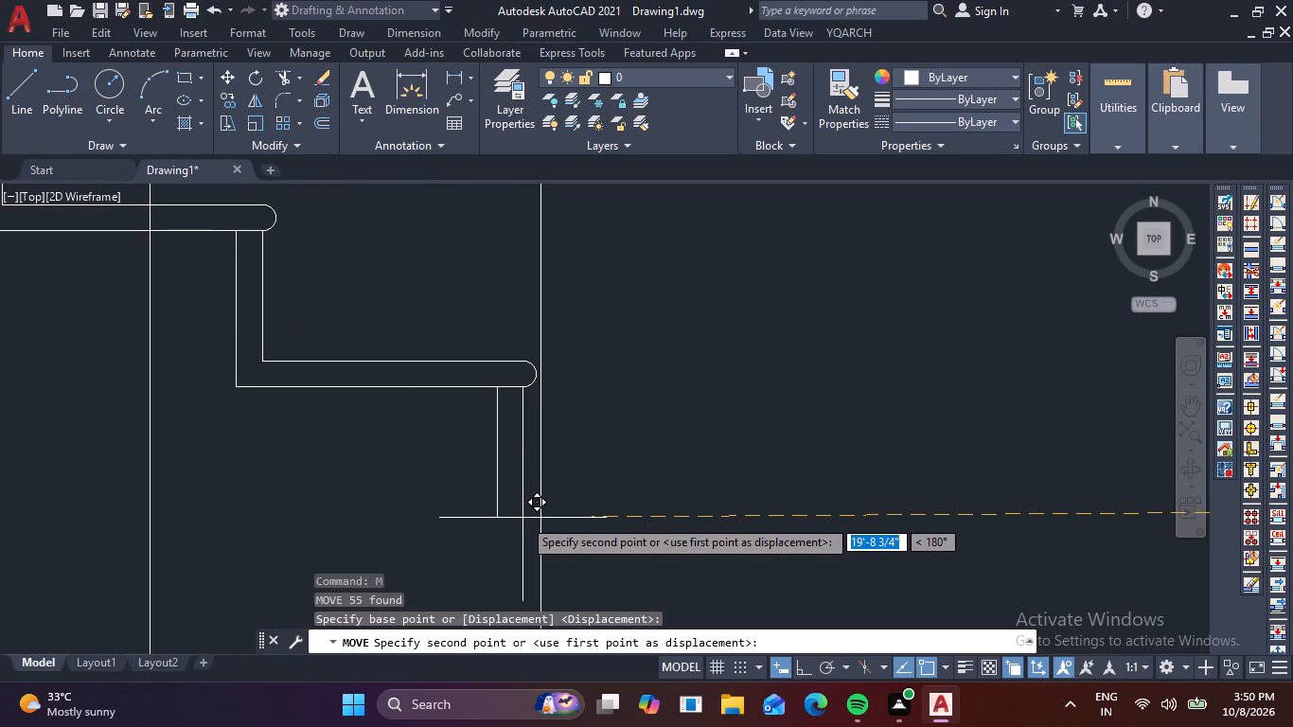
click(523, 518)
scroll(582, 546, down, 4)
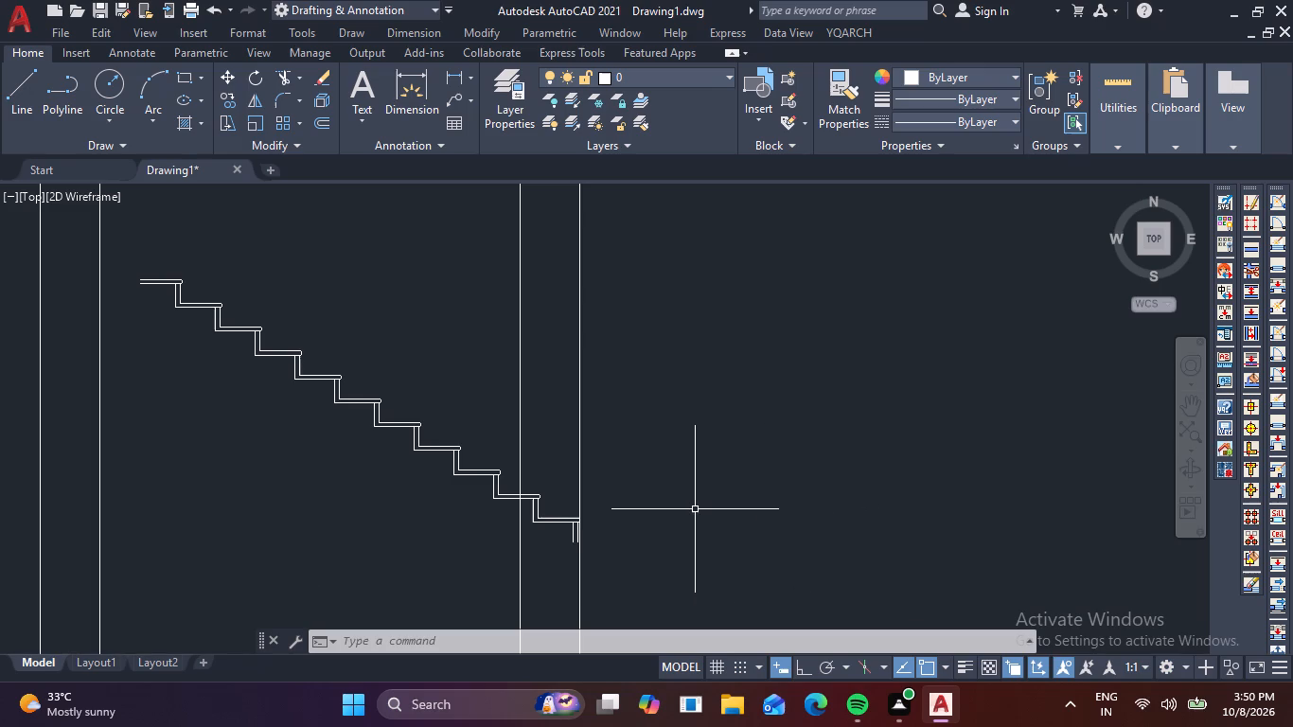
middle_drag(643, 484, 643, 492)
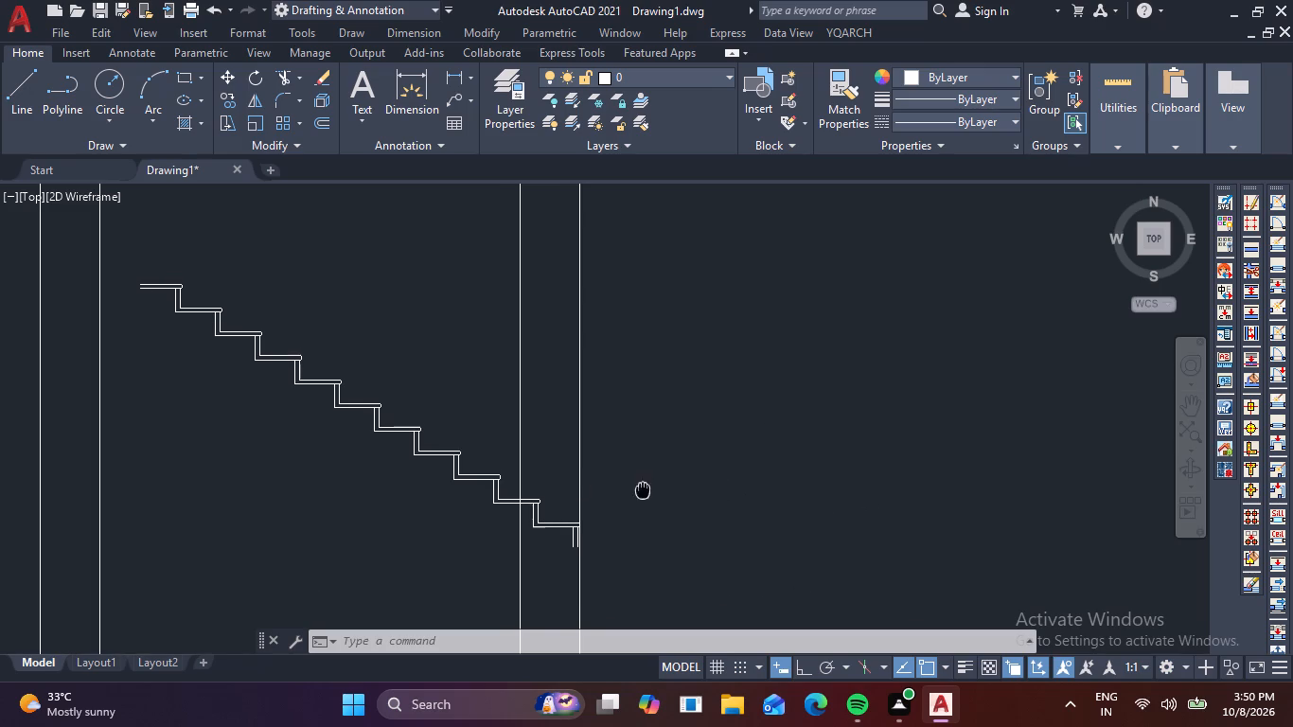
middle_drag(643, 492, 664, 608)
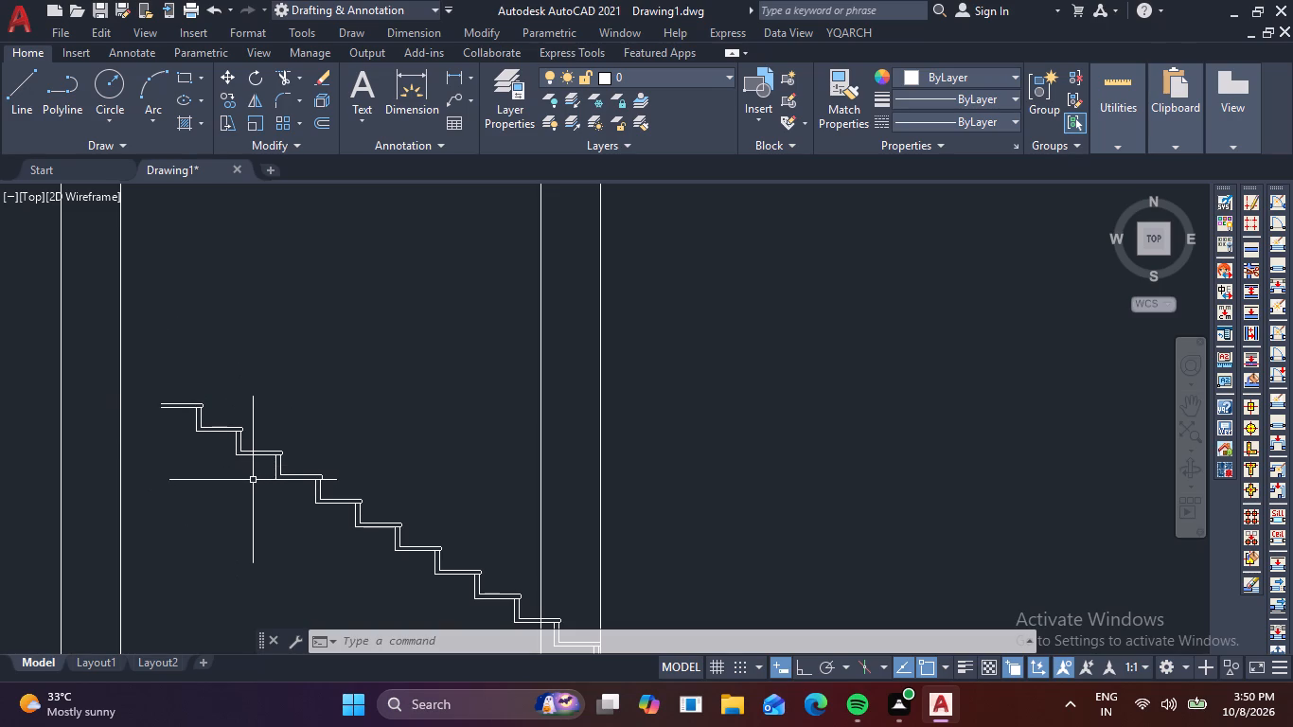
Extend both top landing lines of the stair flight to the outer line of the left-hand vertical pair.
key(e)
key(x)
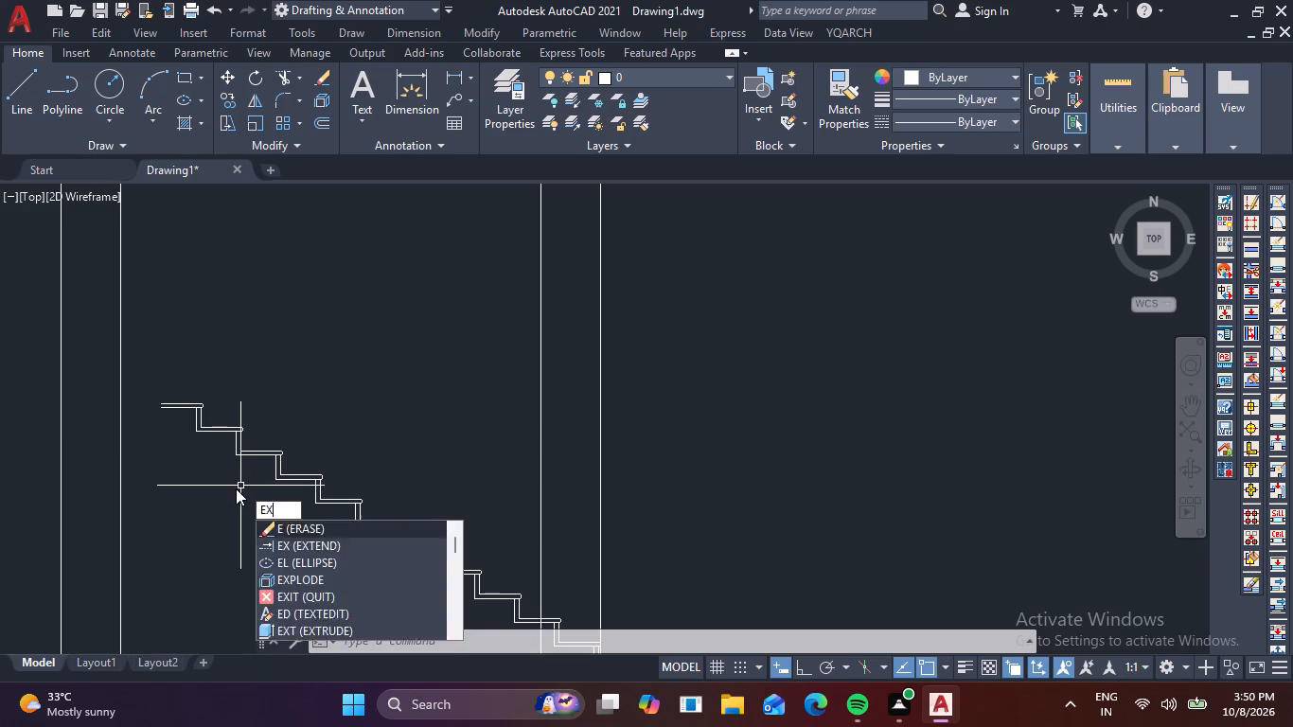
key(space)
click(167, 406)
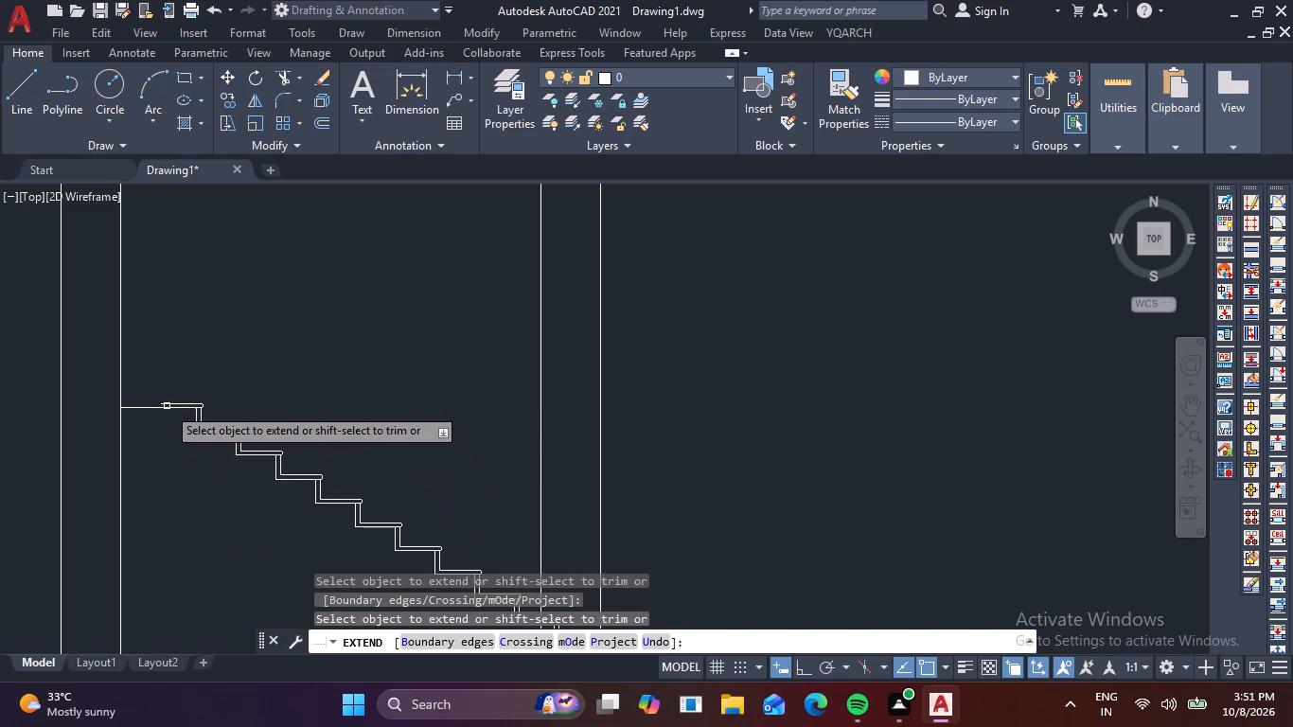
click(171, 402)
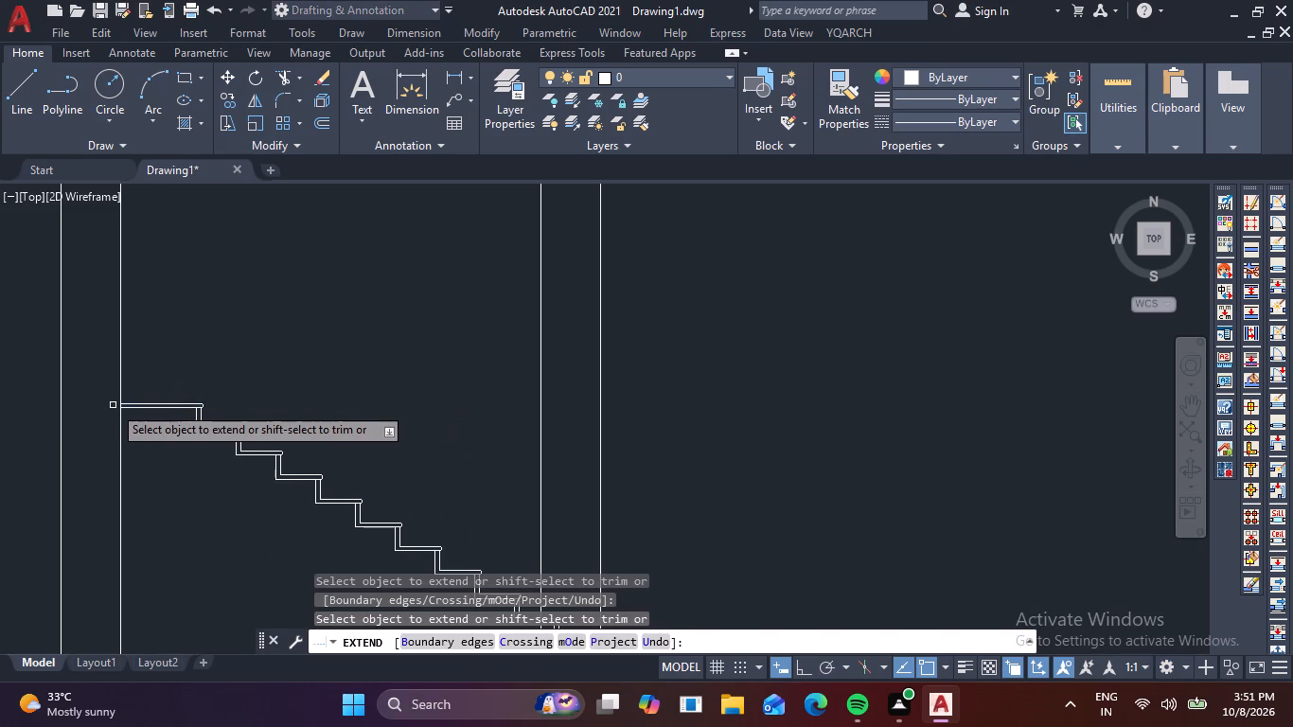
drag(135, 395, 115, 446)
key(Escape)
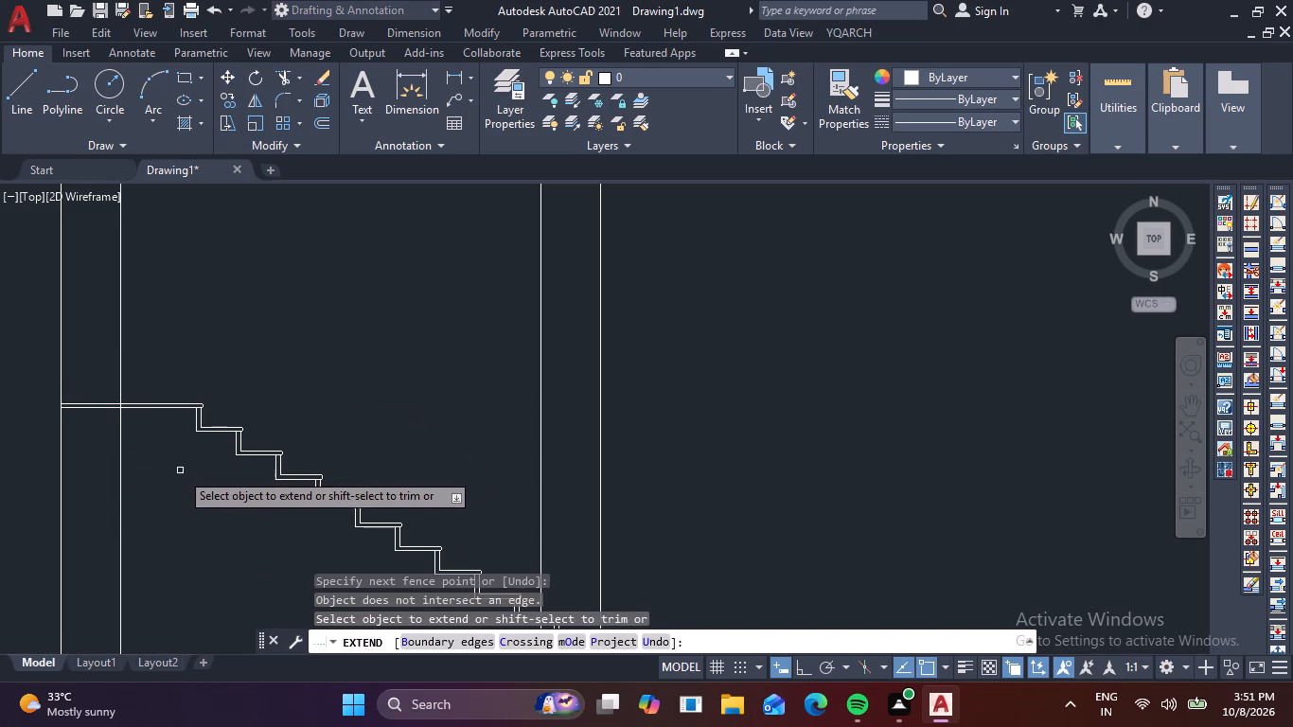
Copy the whole stair flight with its extended landing lines into the empty space beyond the right-hand vertical pair.
scroll(751, 441, down, 2)
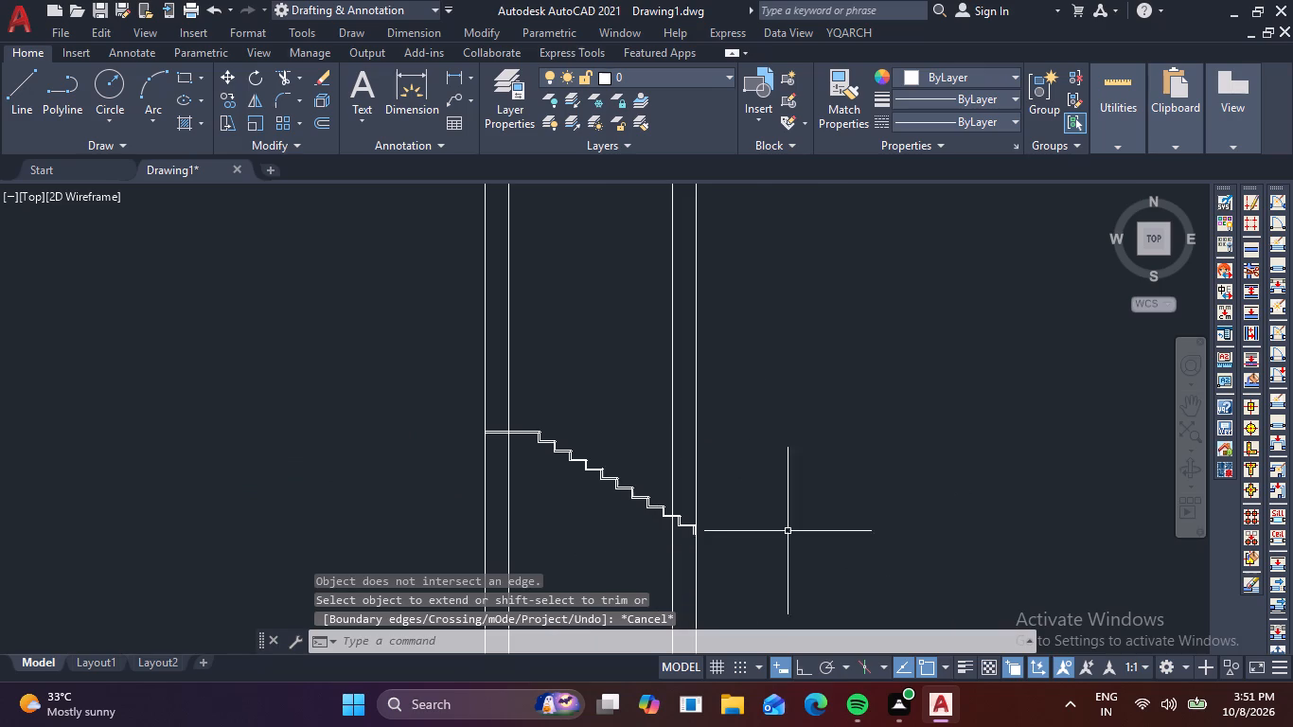
scroll(868, 505, down, 1)
middle_drag(901, 499, 569, 487)
scroll(901, 499, down, 1)
scroll(450, 517, up, 4)
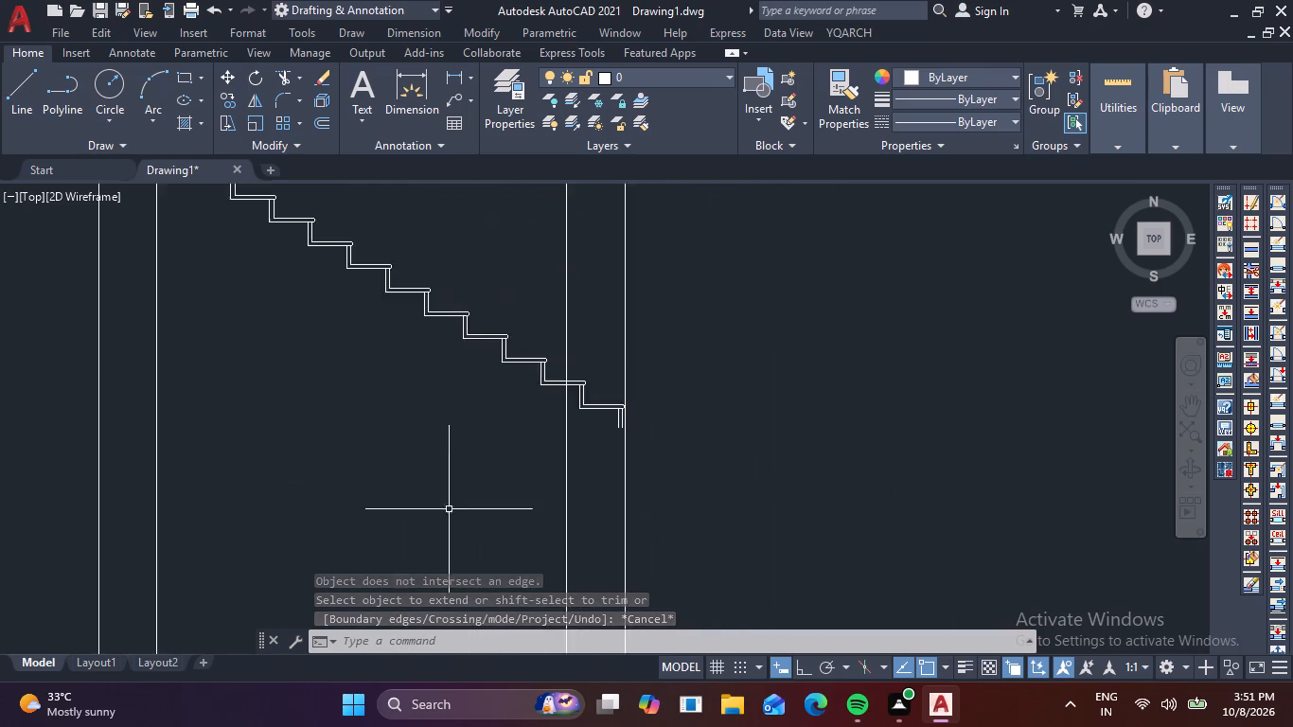
scroll(449, 508, up, 1)
scroll(452, 477, down, 2)
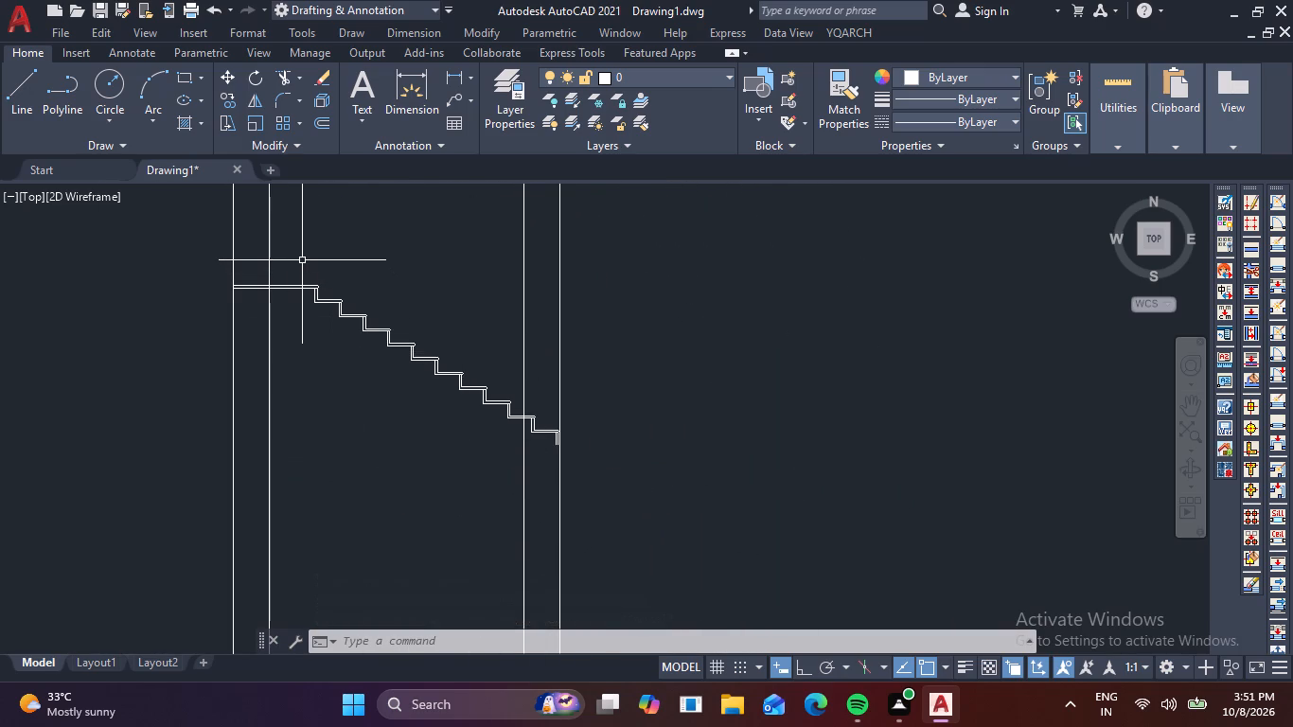
click(302, 260)
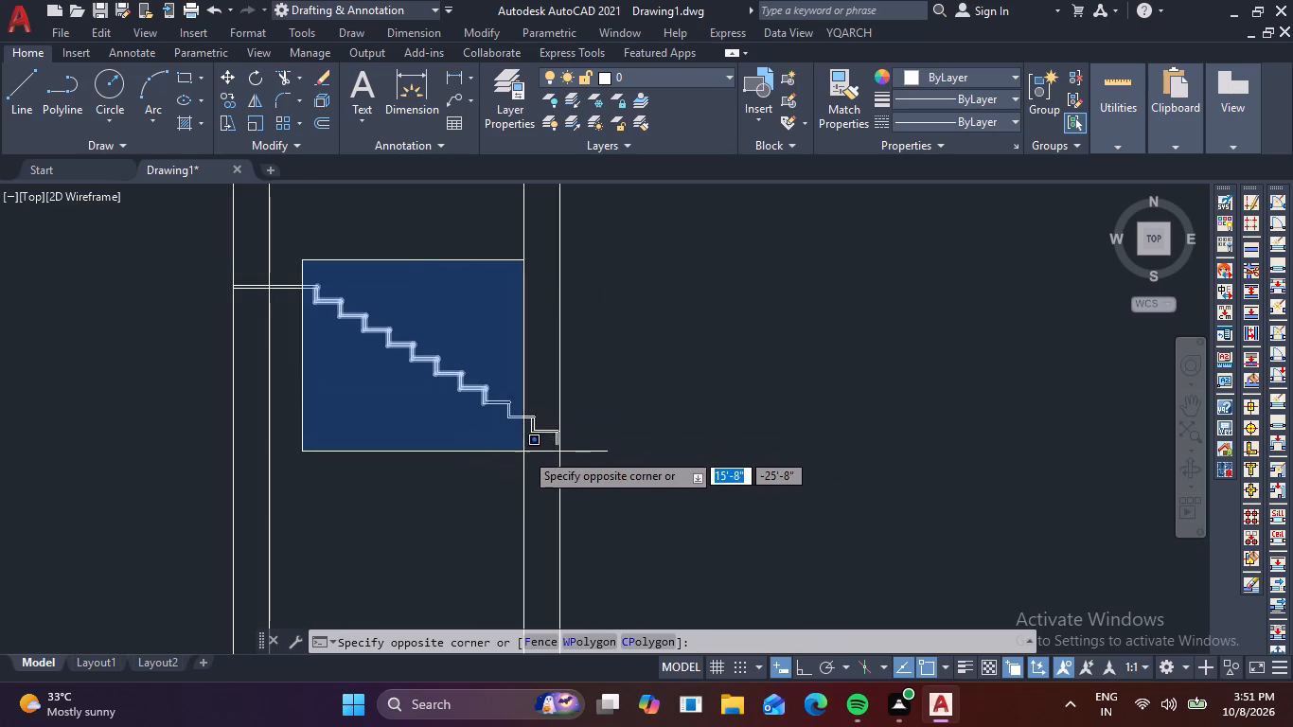
click(587, 454)
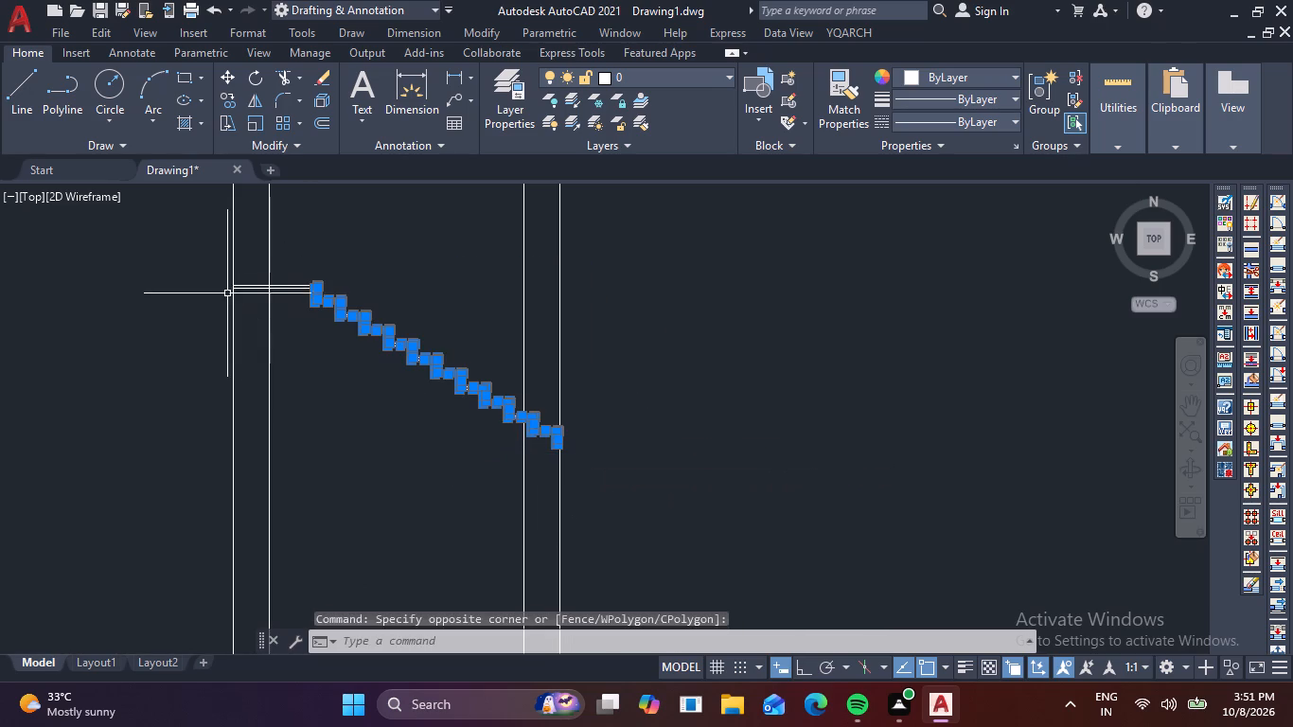
click(204, 265)
click(341, 318)
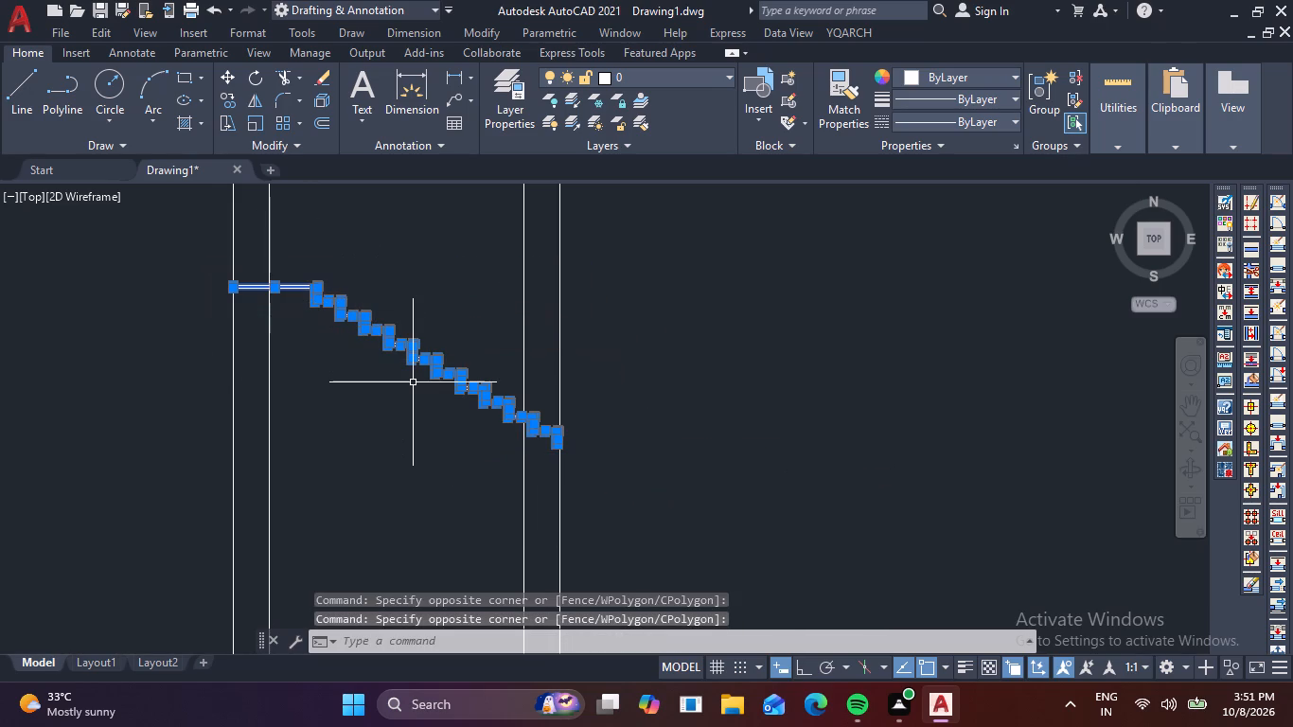
key(c)
key(o)
key(space)
click(344, 370)
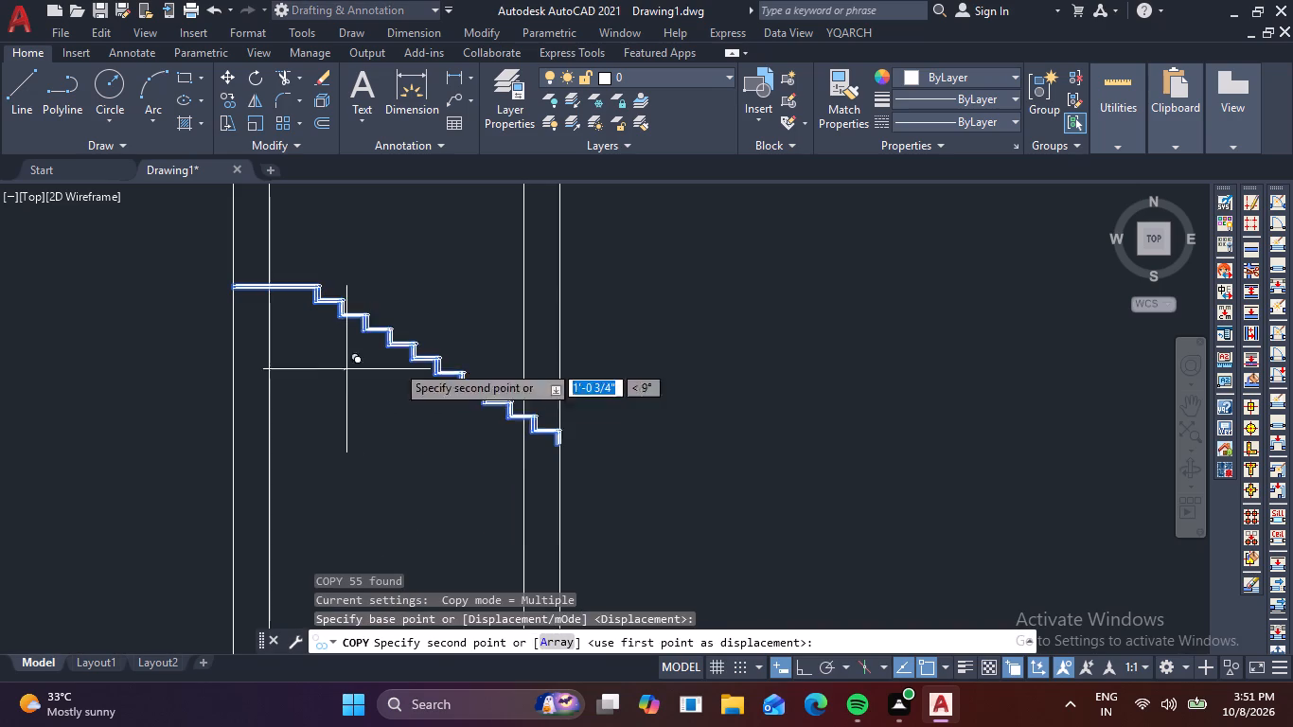
click(802, 334)
key(Escape)
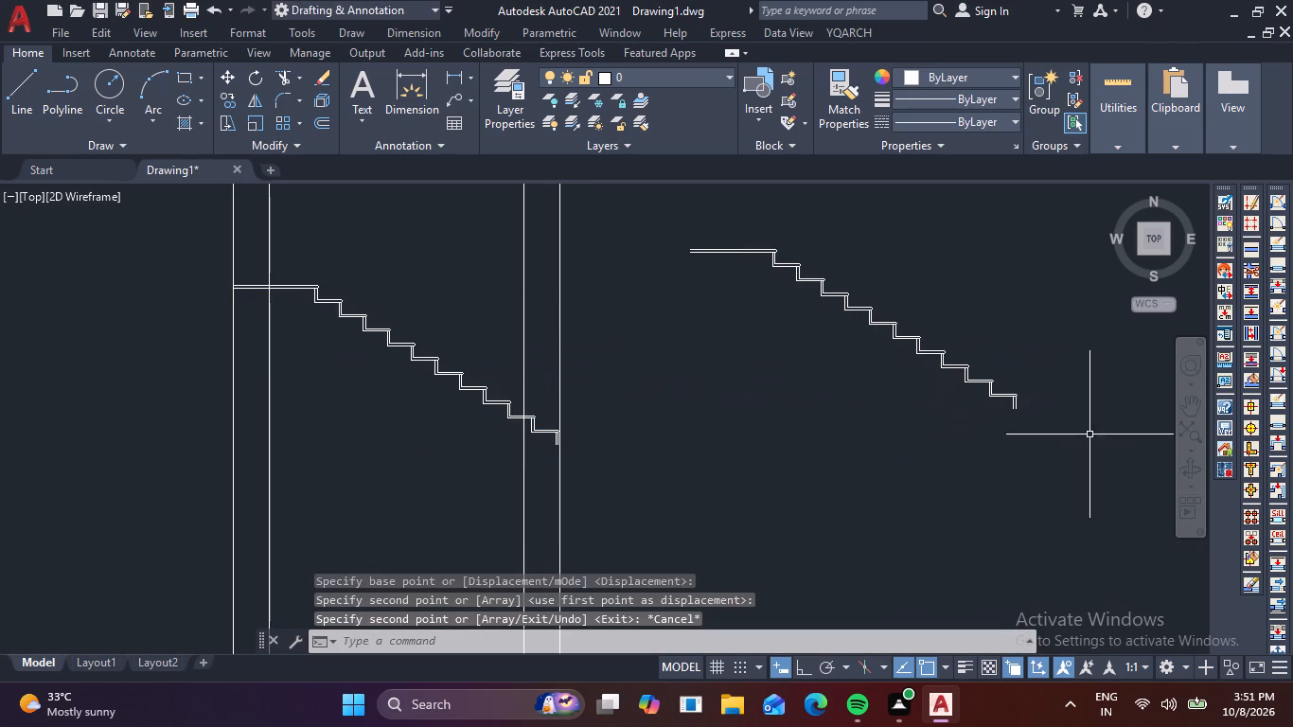
Mirror the copied flight about a vertical axis beyond its lowest riser, keeping the source objects.
click(1089, 434)
click(640, 225)
middle_drag(869, 428, 858, 431)
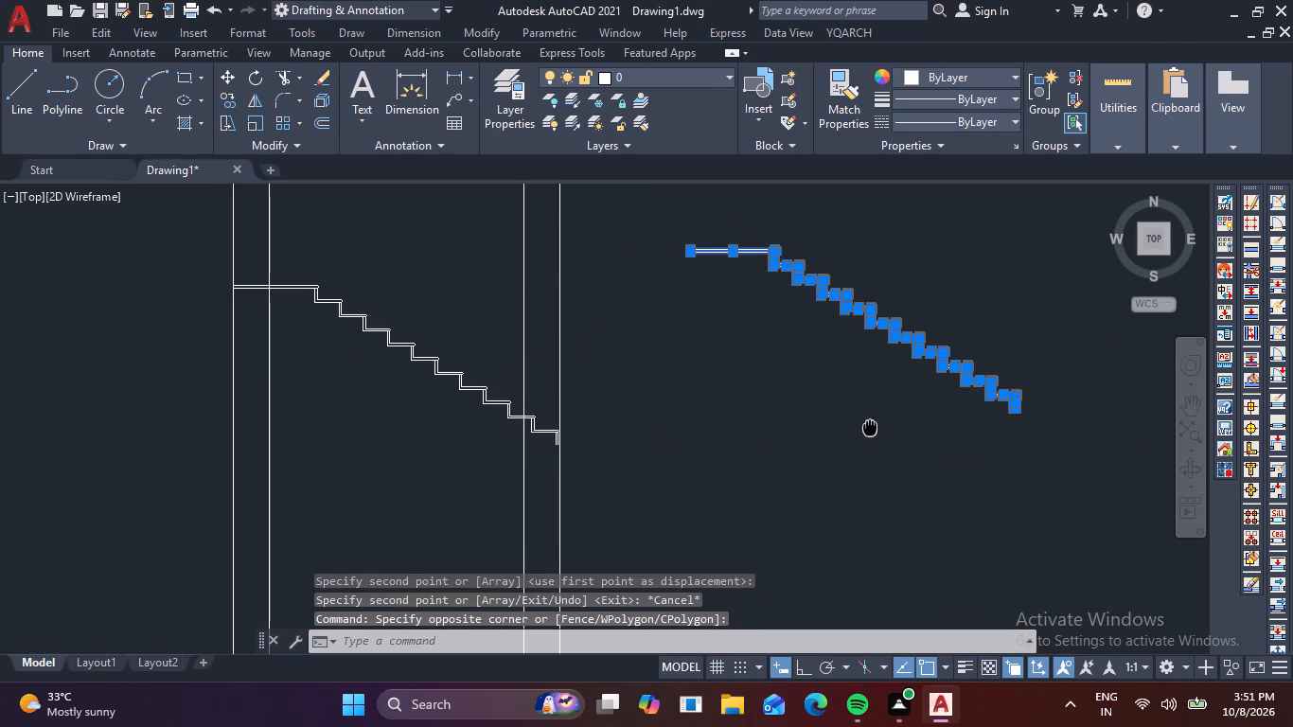
middle_drag(858, 431, 528, 522)
key(m)
key(i)
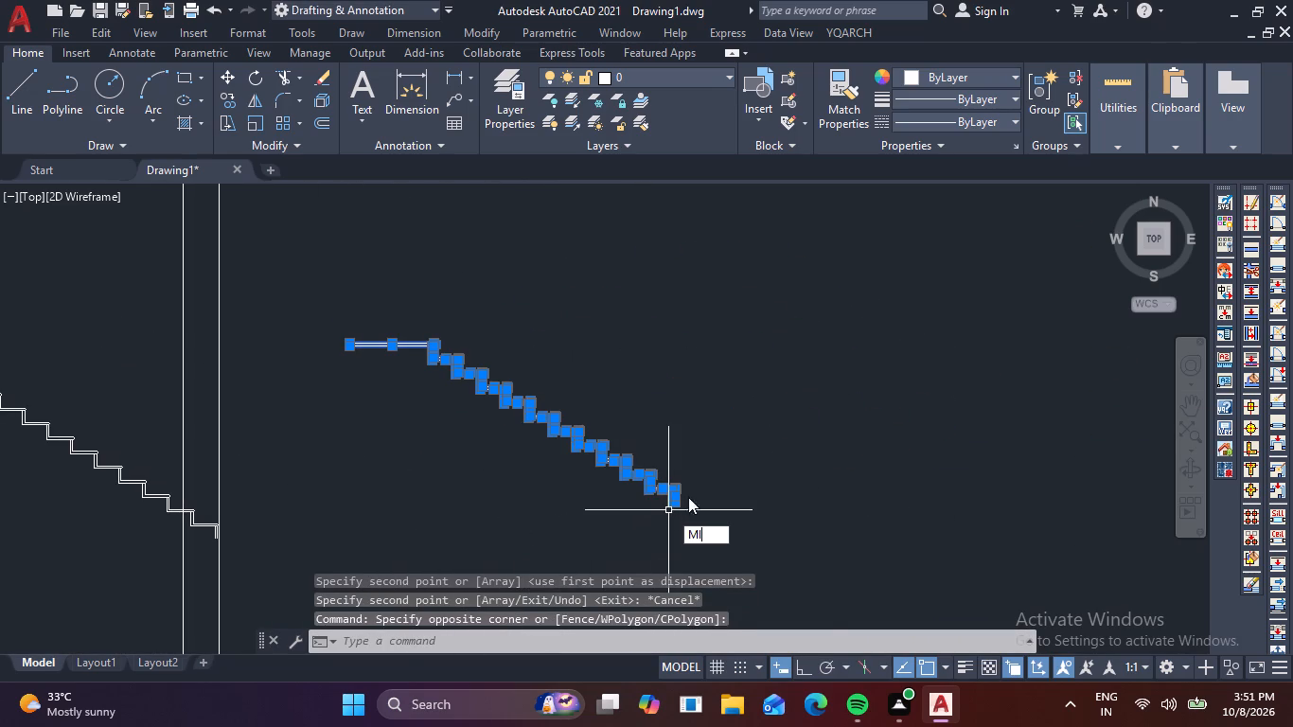
key(space)
click(797, 259)
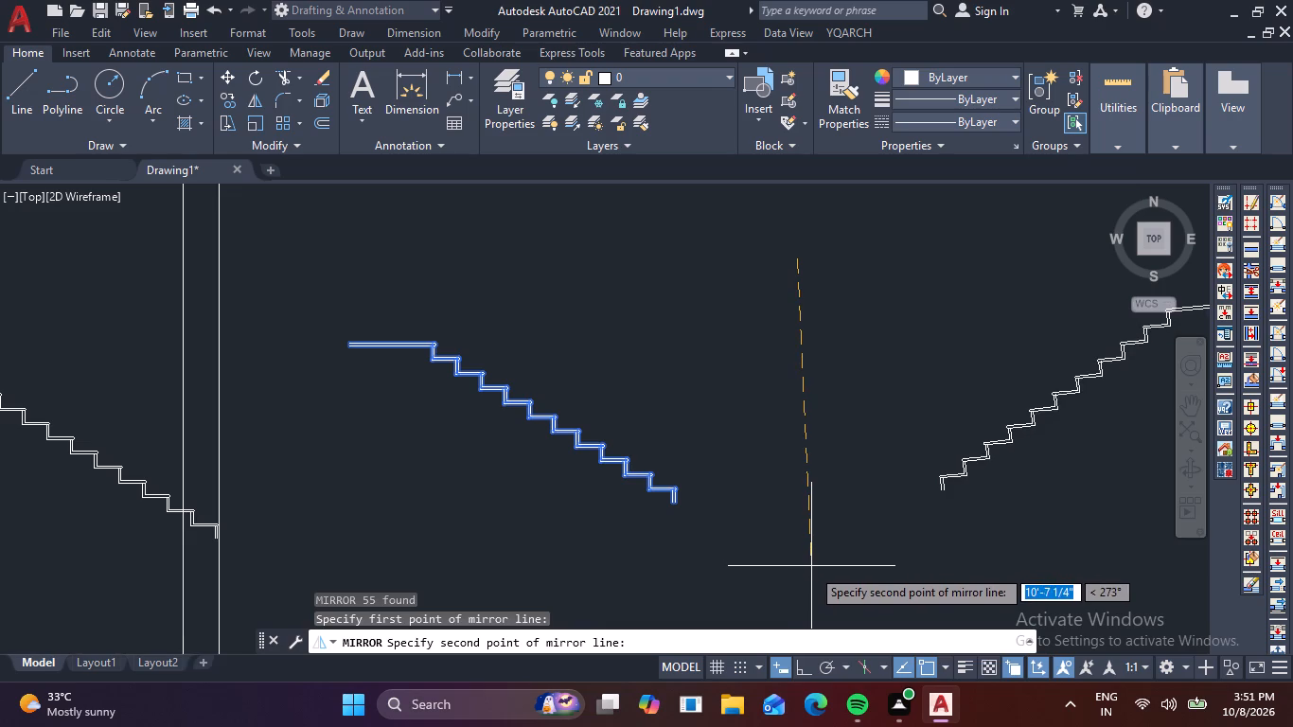
key(F8)
click(810, 585)
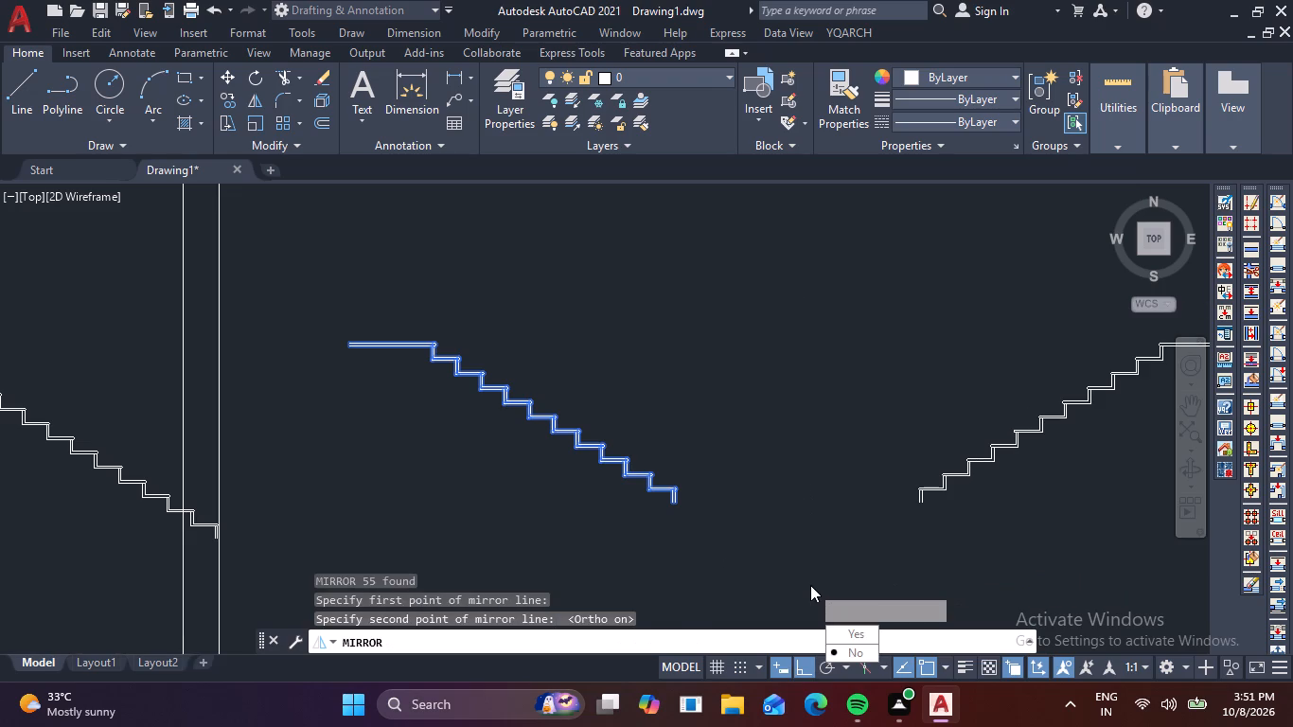
key(space)
Copy the mirrored flight by the foot of its lowest riser onto the landing's top line at the inner line of the left-hand vertical pair.
middle_drag(930, 544, 923, 544)
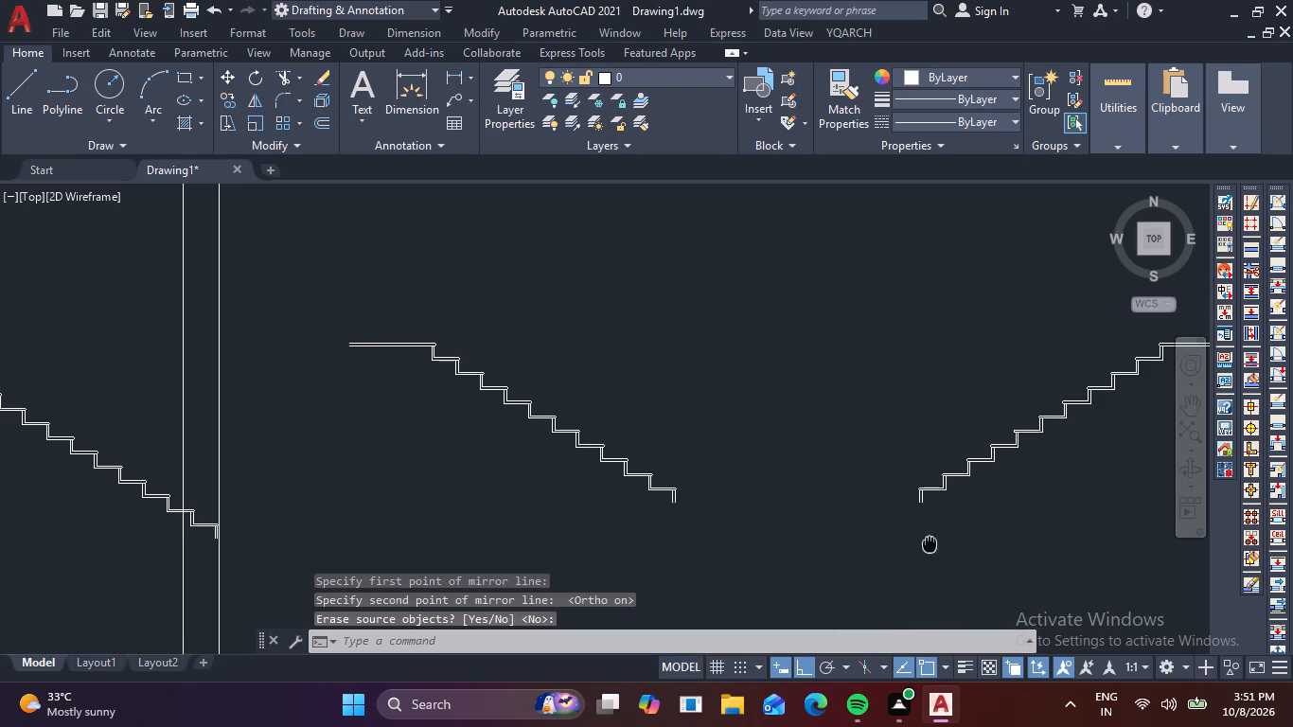
middle_drag(923, 544, 744, 556)
click(1117, 418)
click(814, 311)
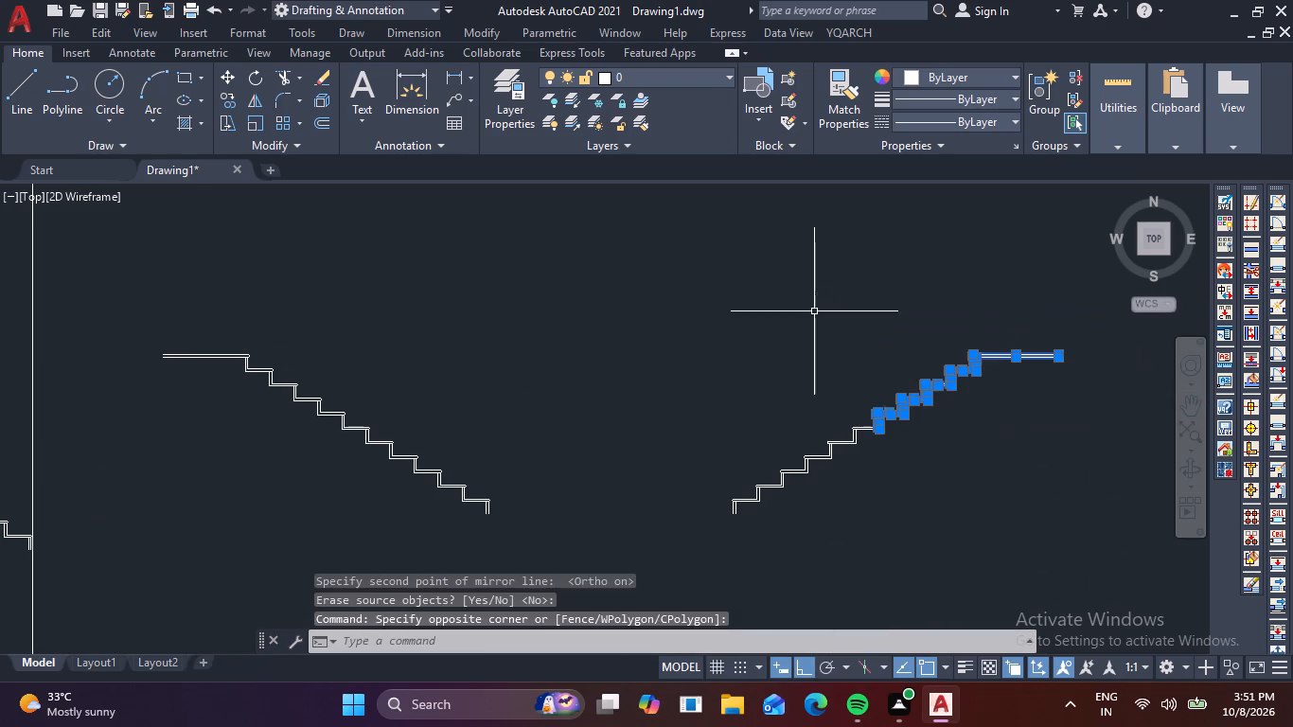
click(1015, 423)
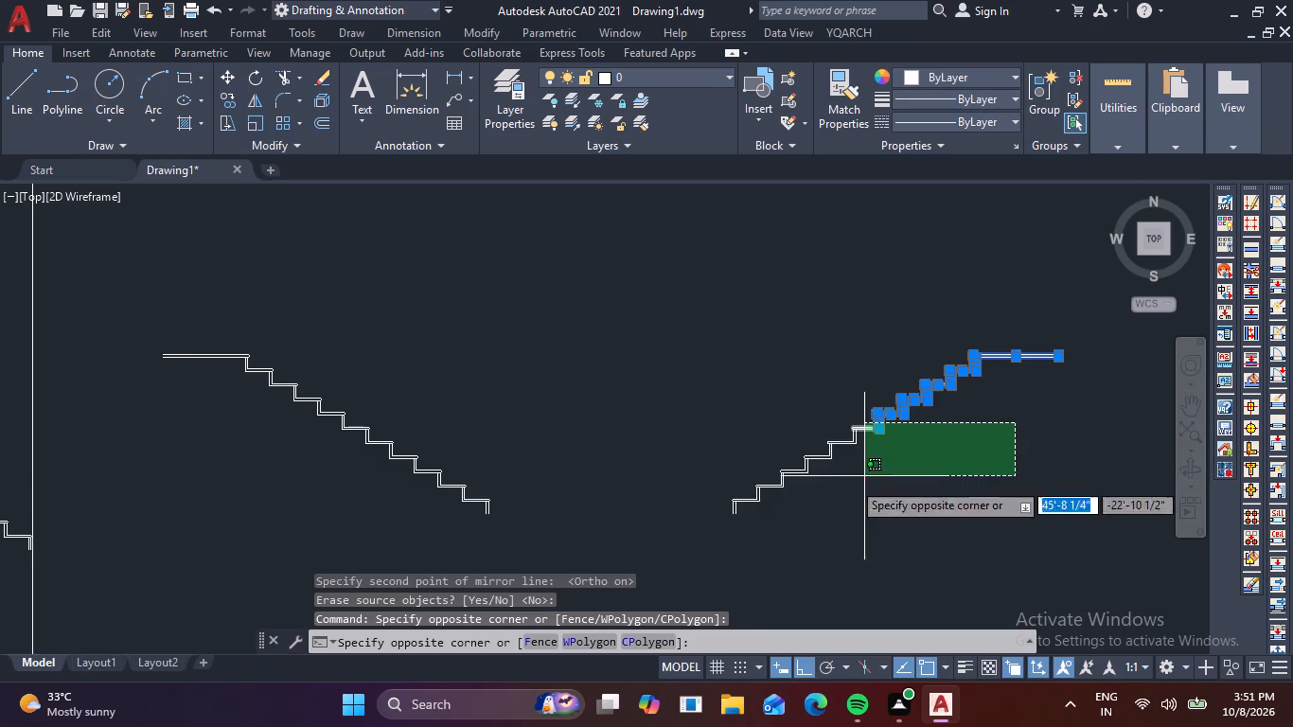
click(646, 519)
click(1058, 410)
click(708, 441)
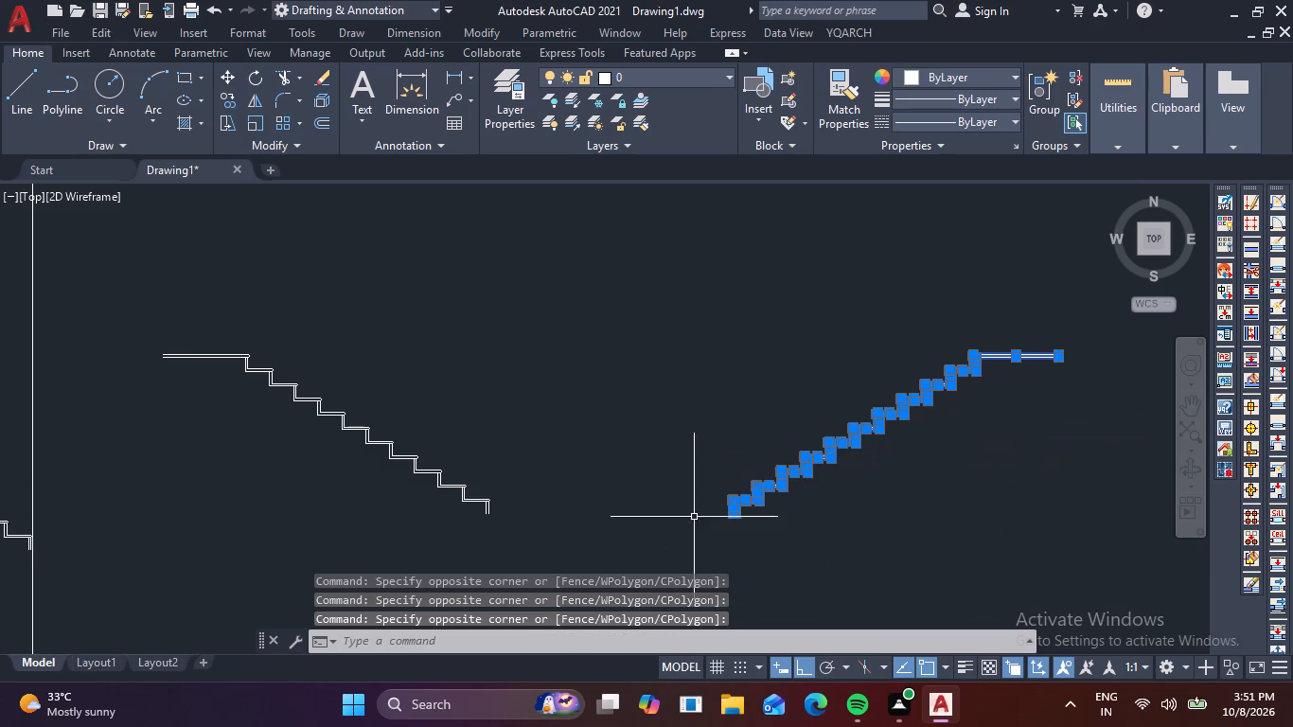
key(c)
key(o)
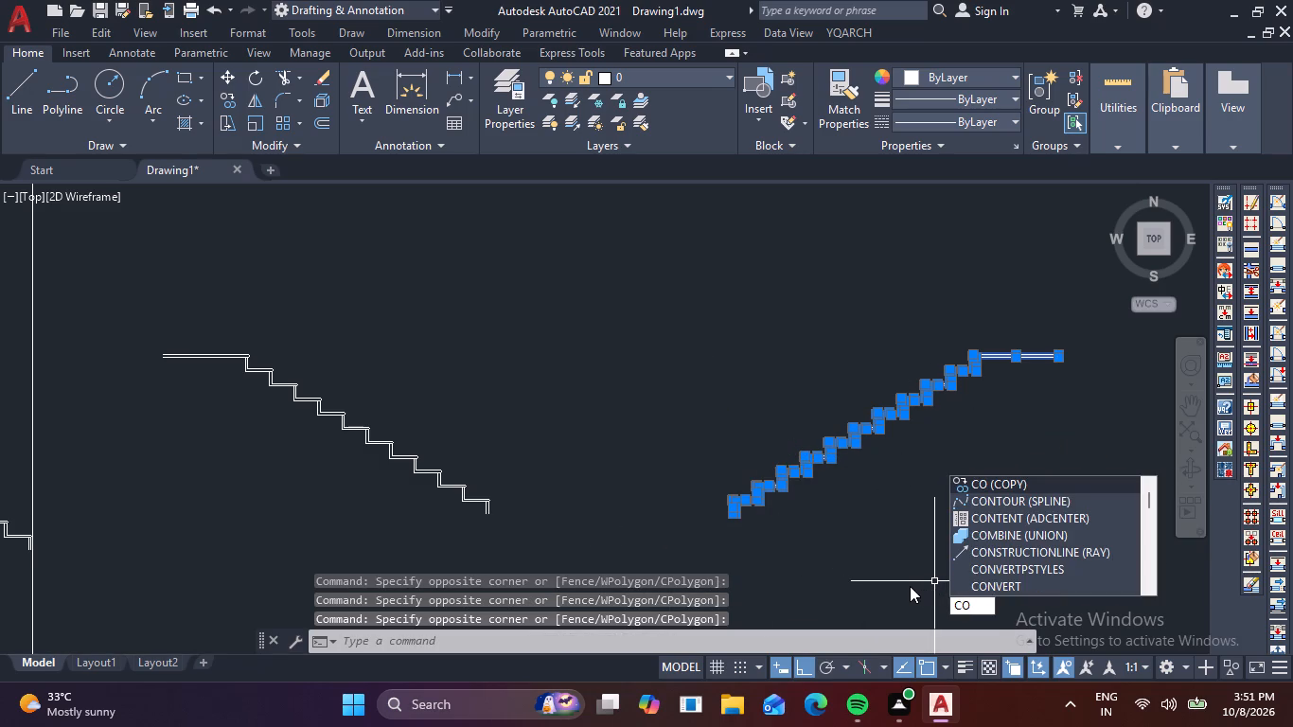
key(space)
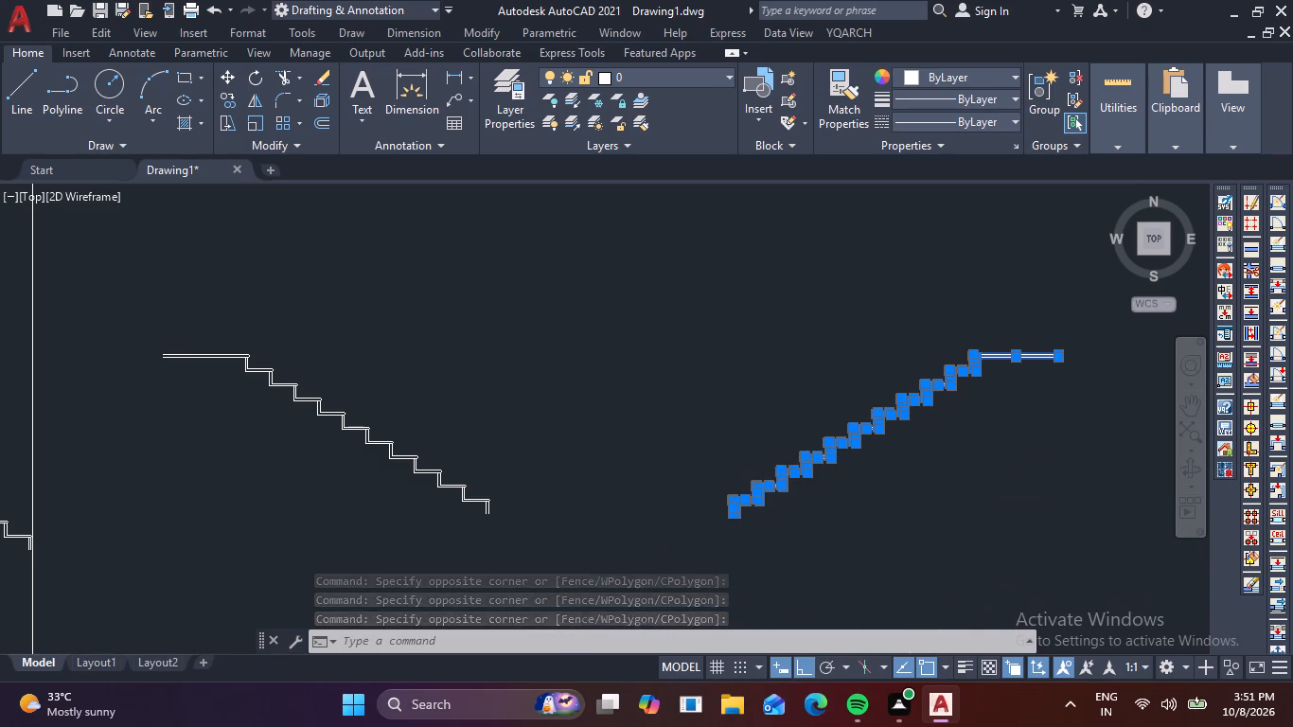
scroll(736, 518, up, 2)
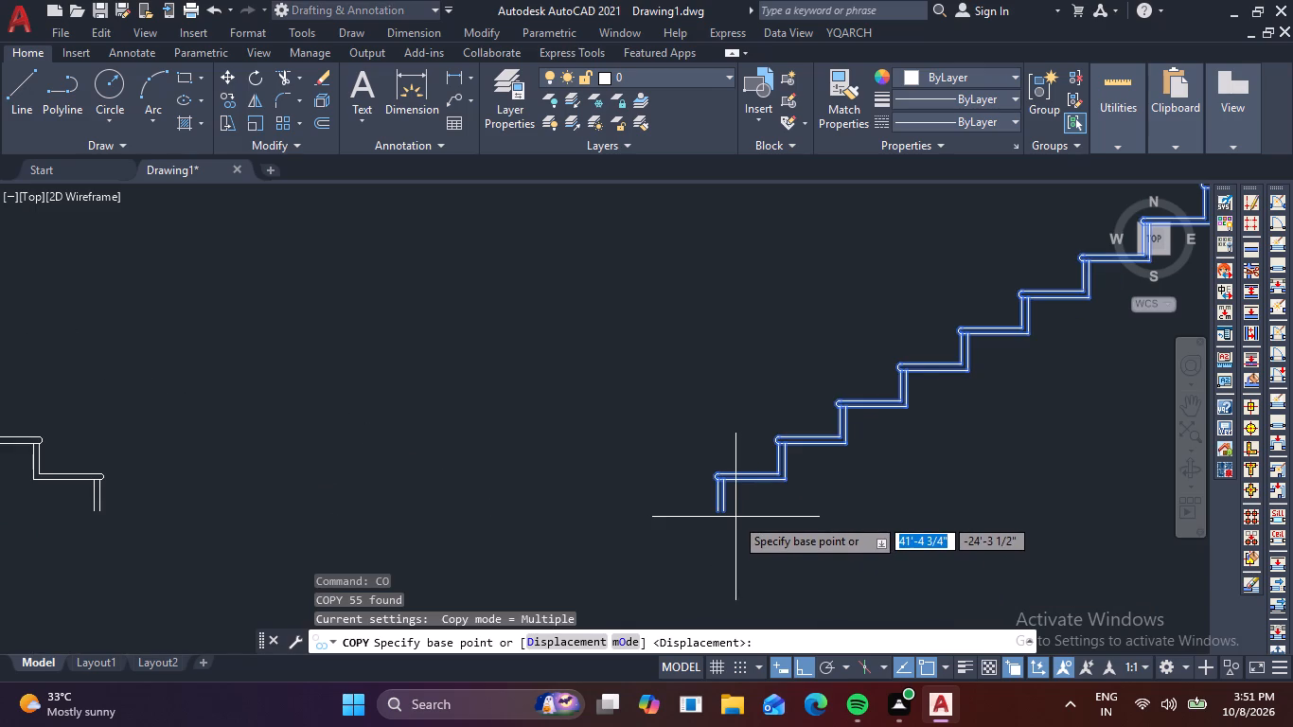
click(725, 514)
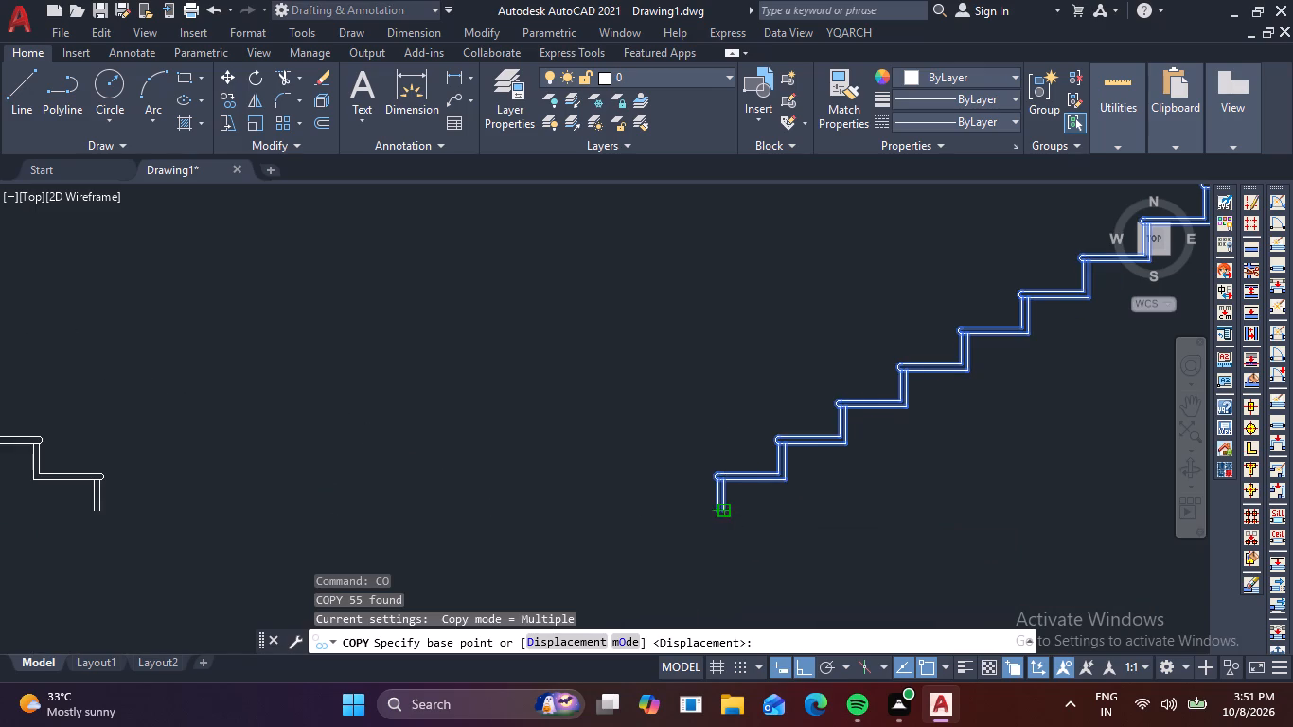
scroll(562, 532, down, 2)
key(F8)
middle_drag(516, 529, 934, 396)
middle_drag(324, 499, 589, 684)
scroll(289, 448, up, 2)
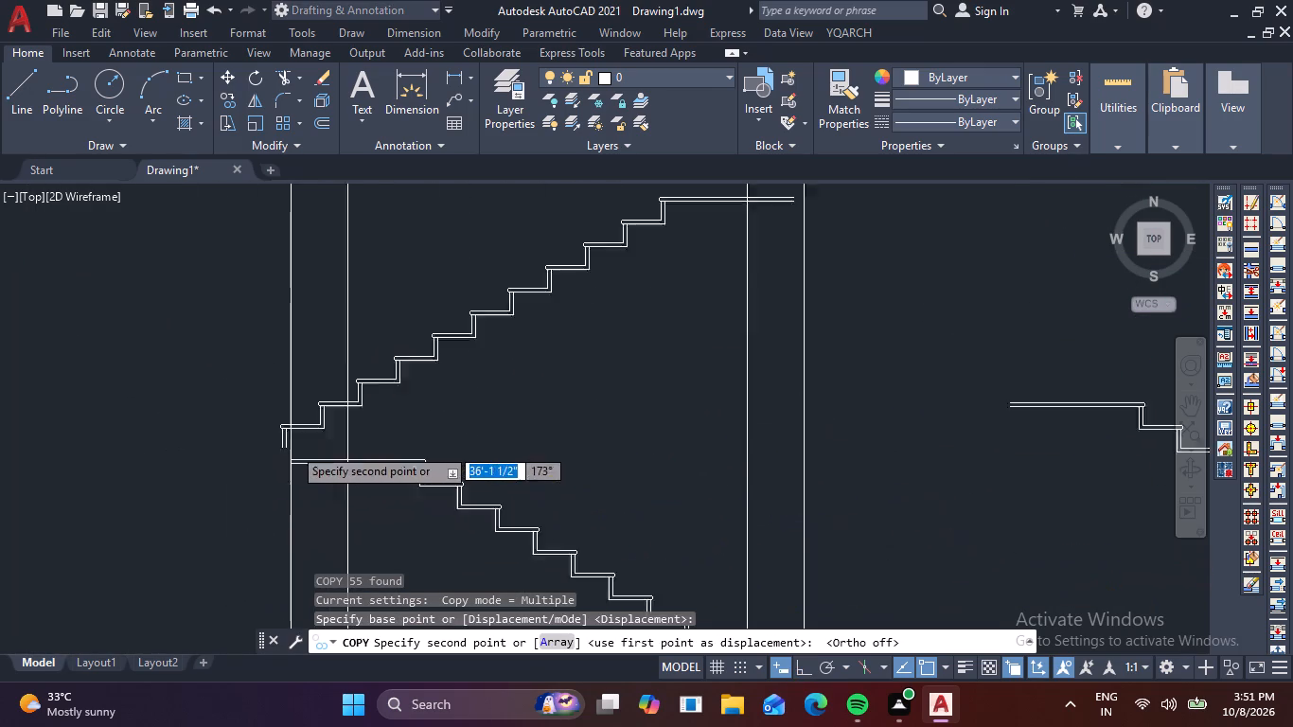
scroll(292, 447, up, 1)
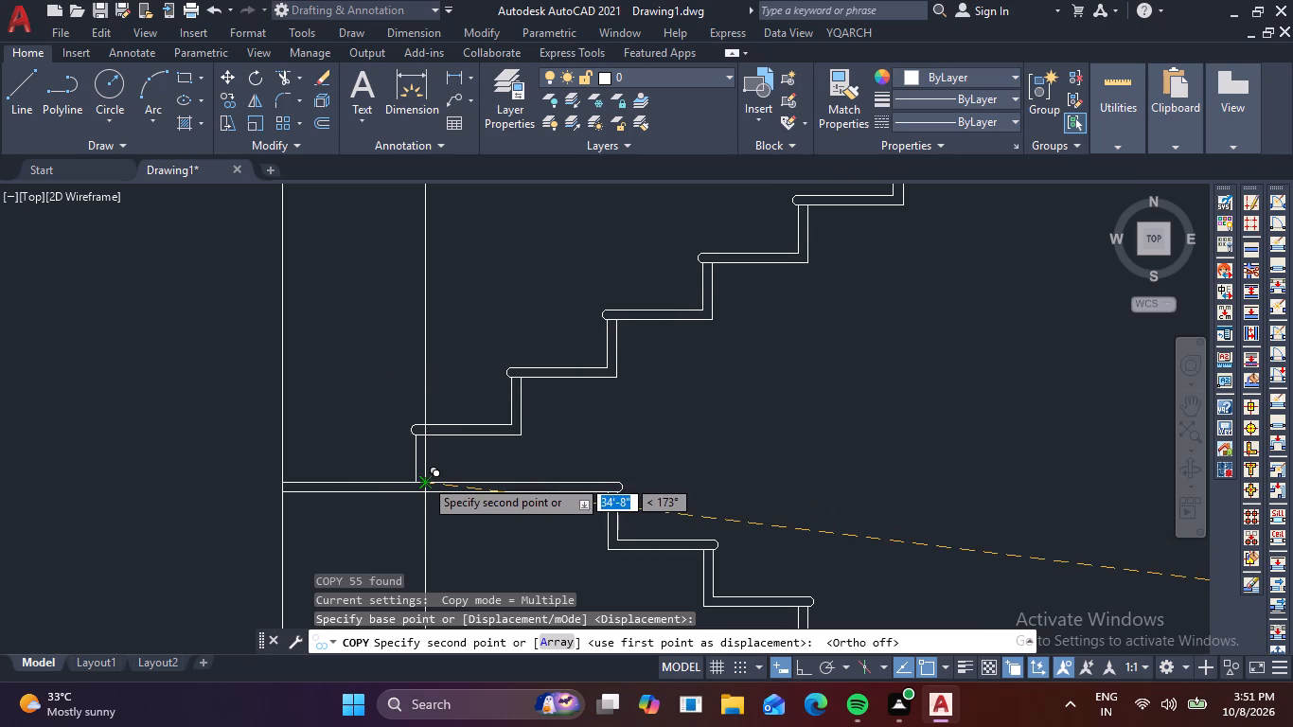
click(424, 478)
key(Escape)
Extend both lines of the upper flight's second tread below the top landing to the inner line of the right-hand vertical pair.
scroll(818, 451, down, 2)
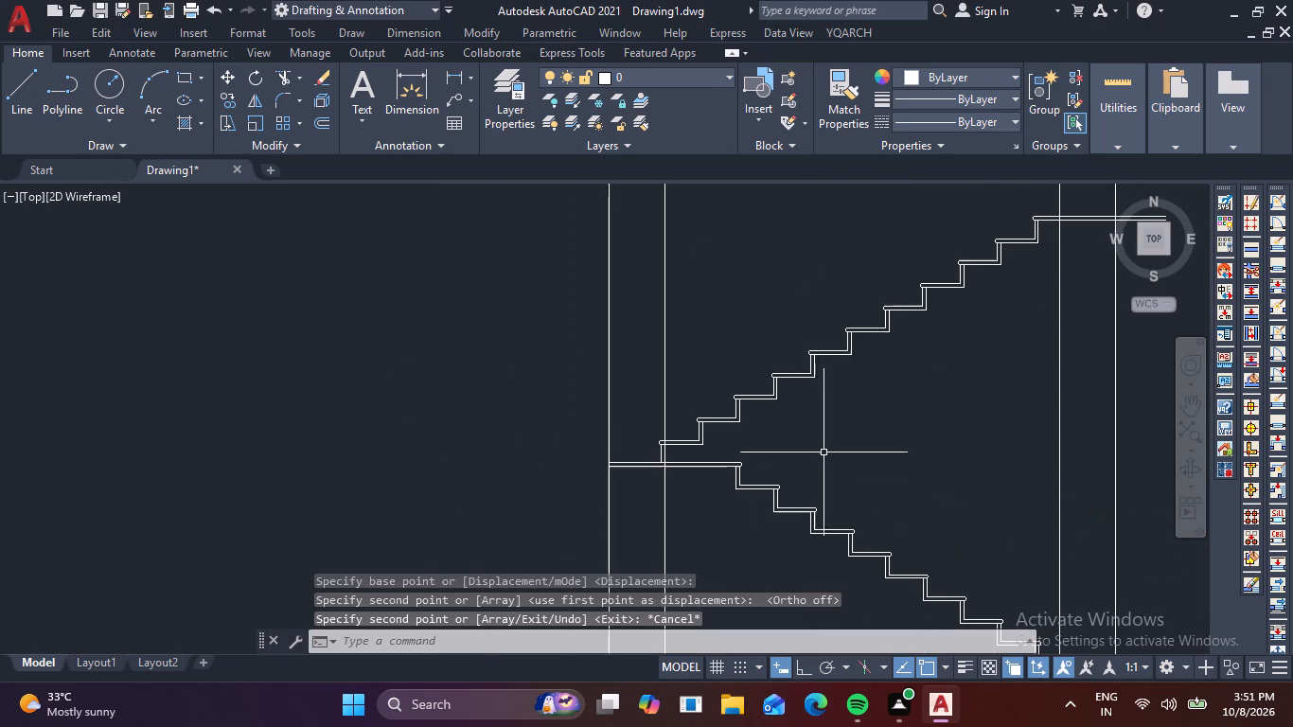
middle_drag(904, 443, 580, 532)
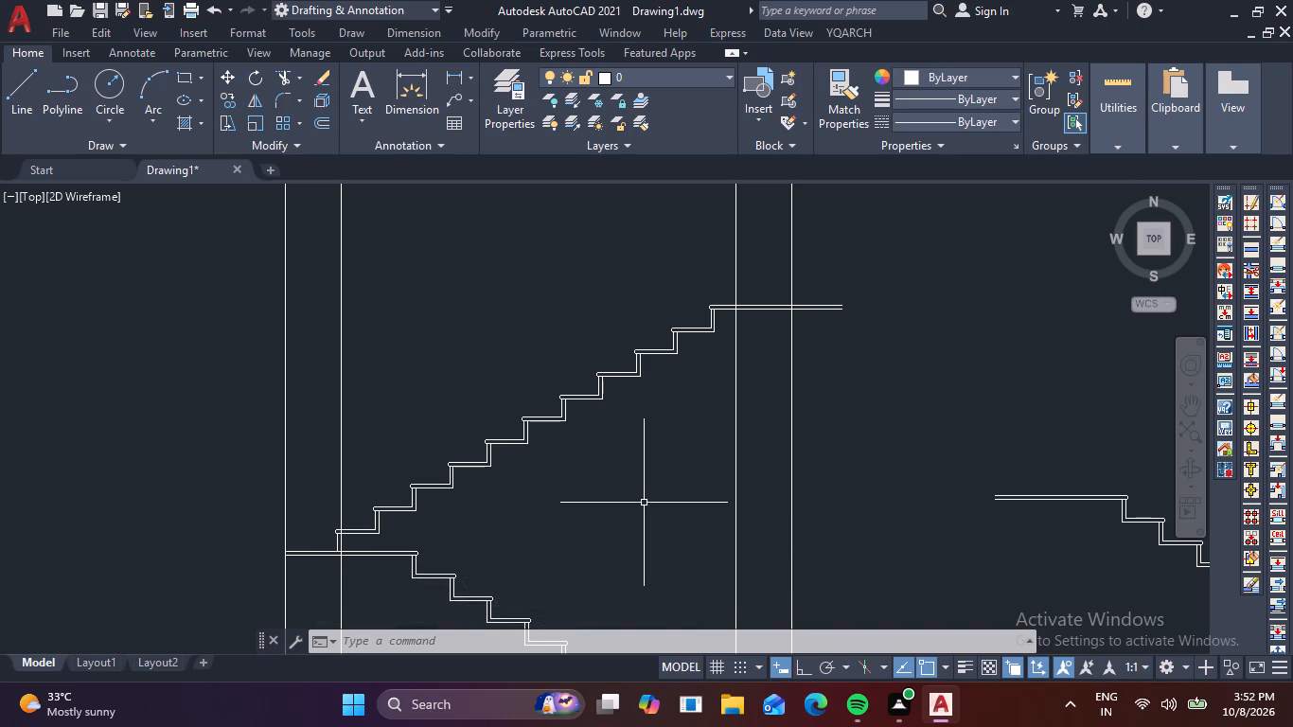
scroll(641, 493, down, 1)
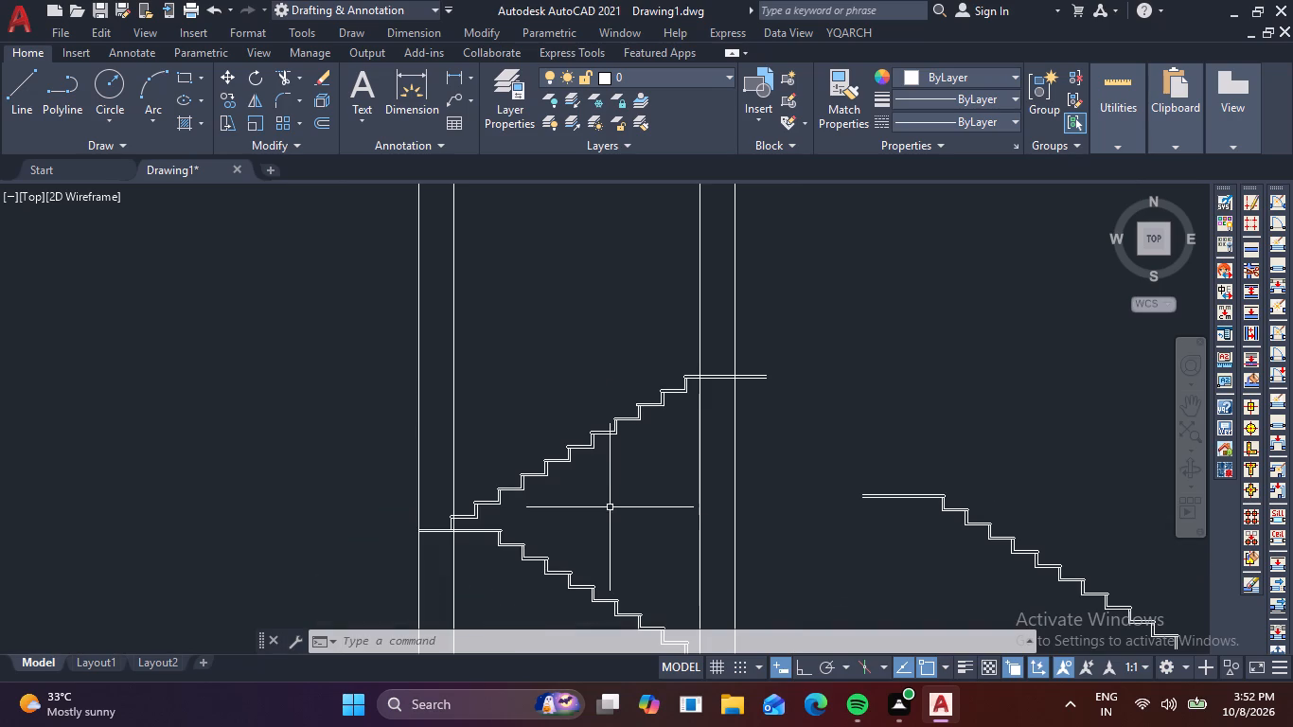
scroll(688, 404, up, 2)
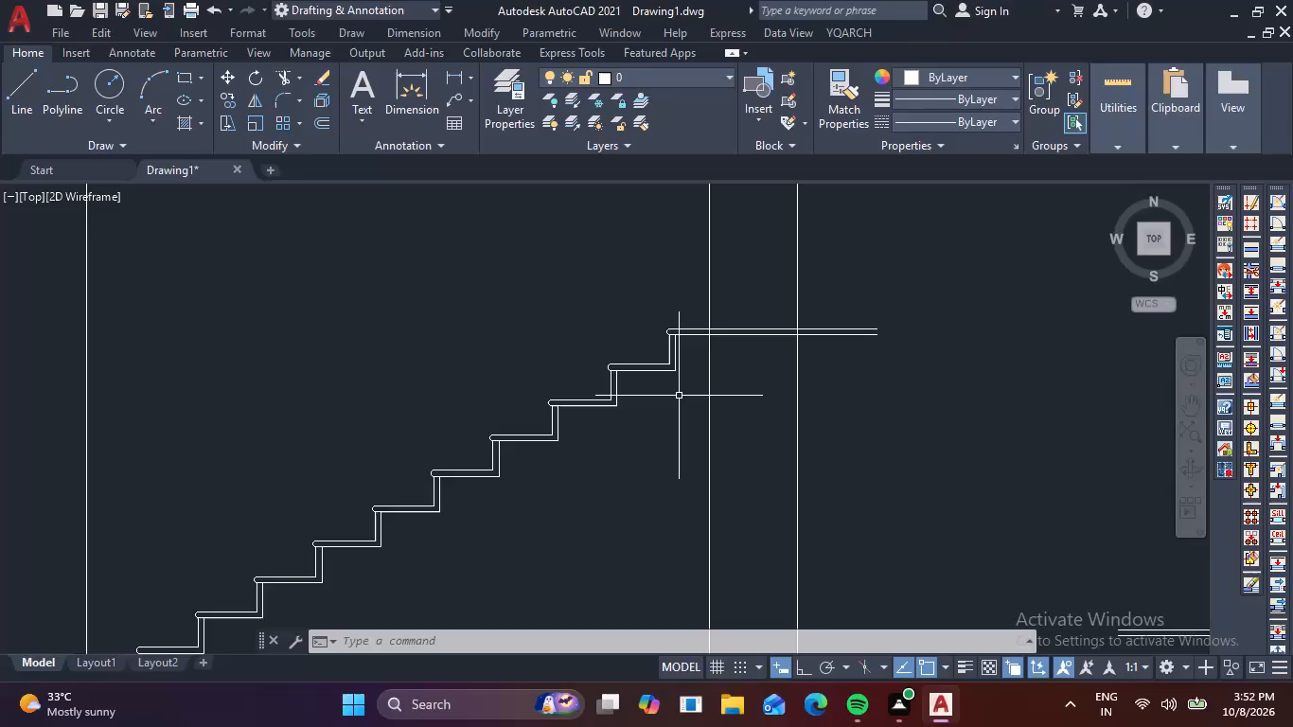
middle_drag(180, 585, 211, 539)
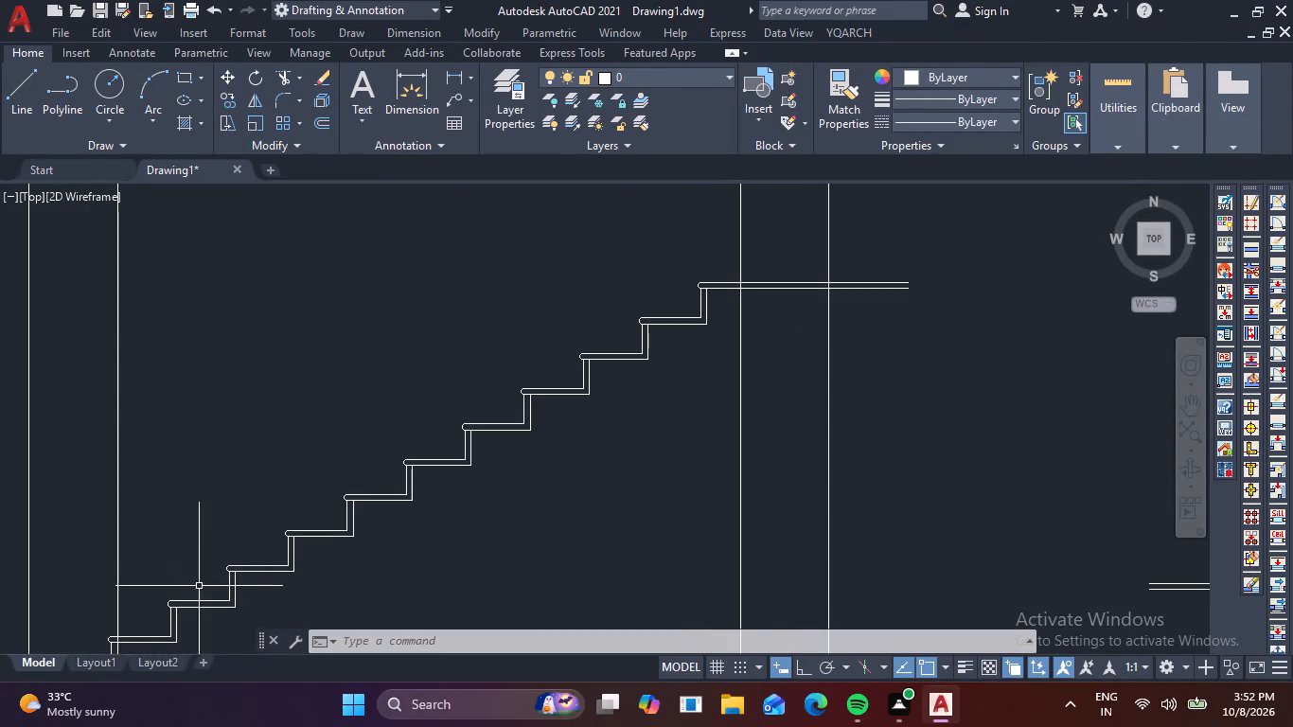
middle_drag(202, 559, 209, 538)
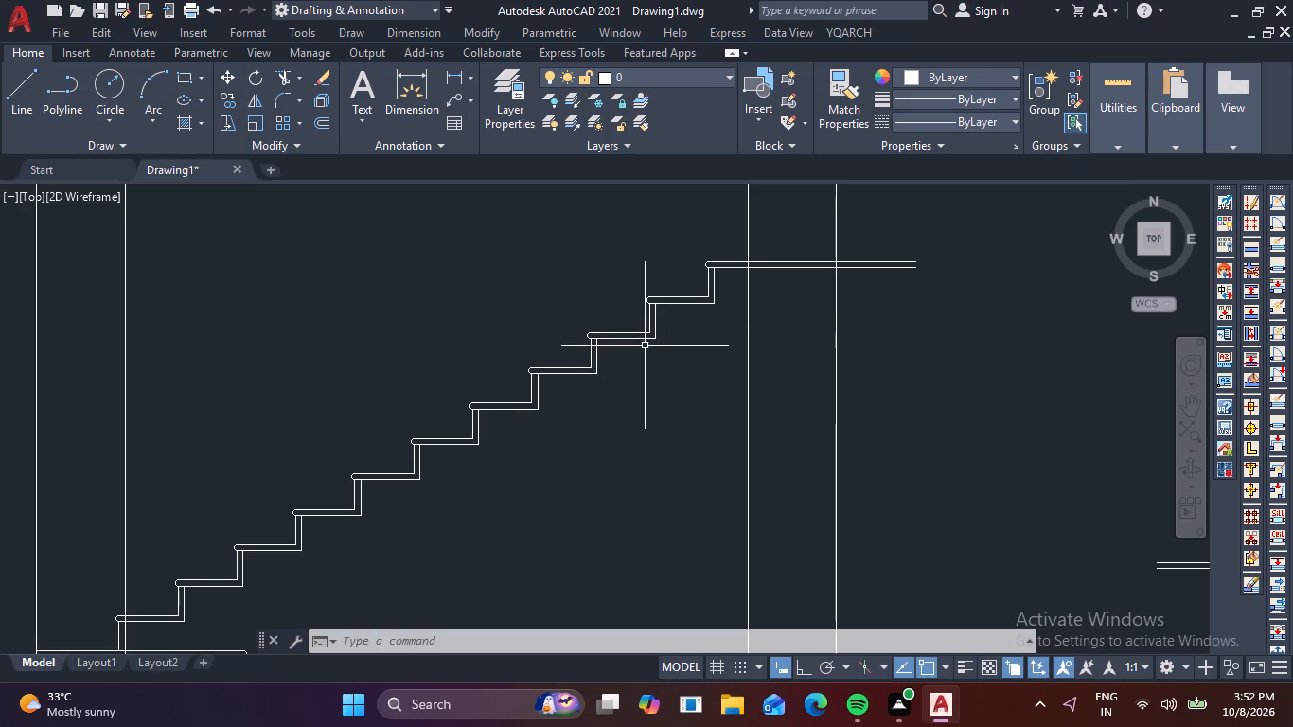
key(e)
text(X)
key(space)
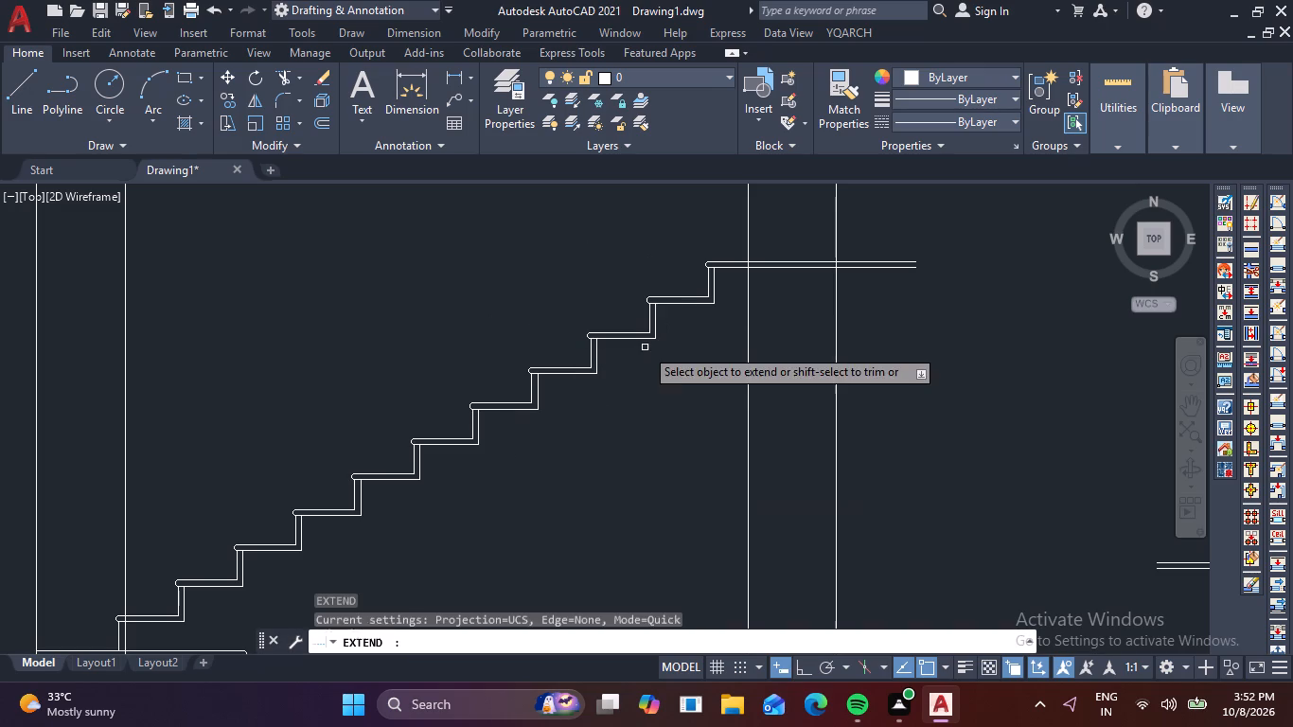
click(640, 340)
click(638, 332)
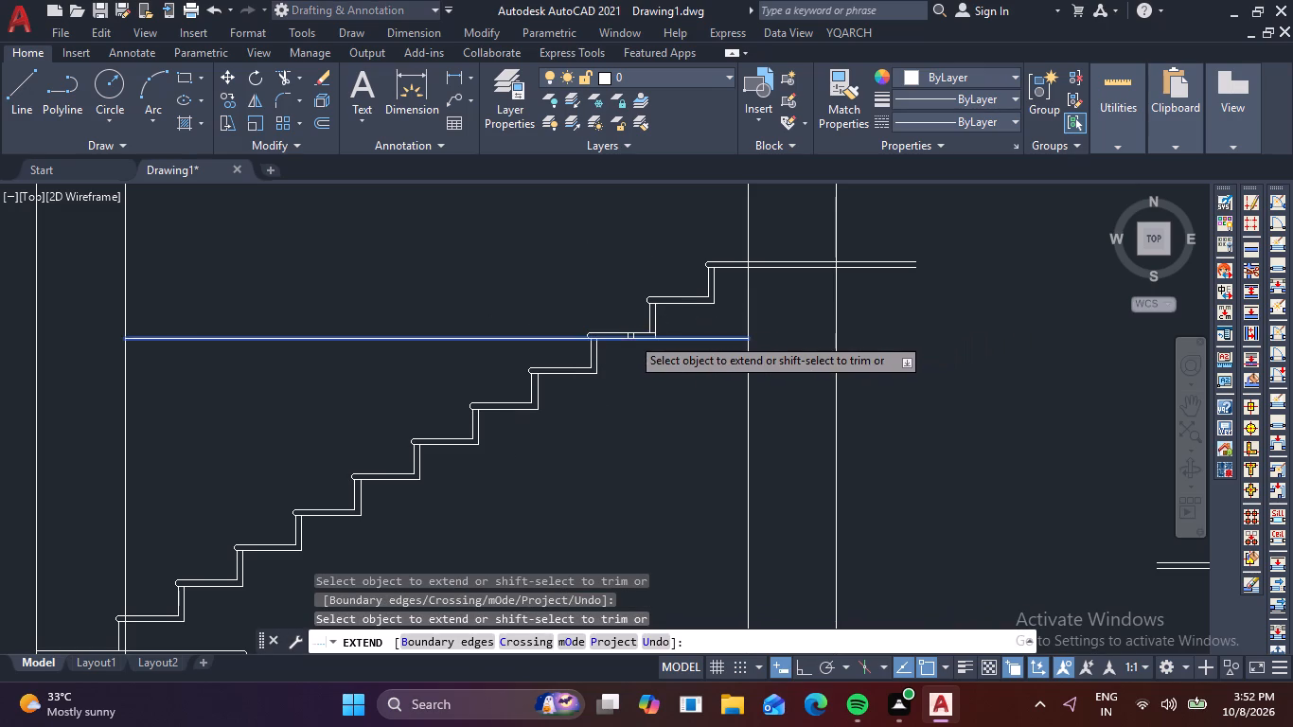
click(639, 333)
key(Escape)
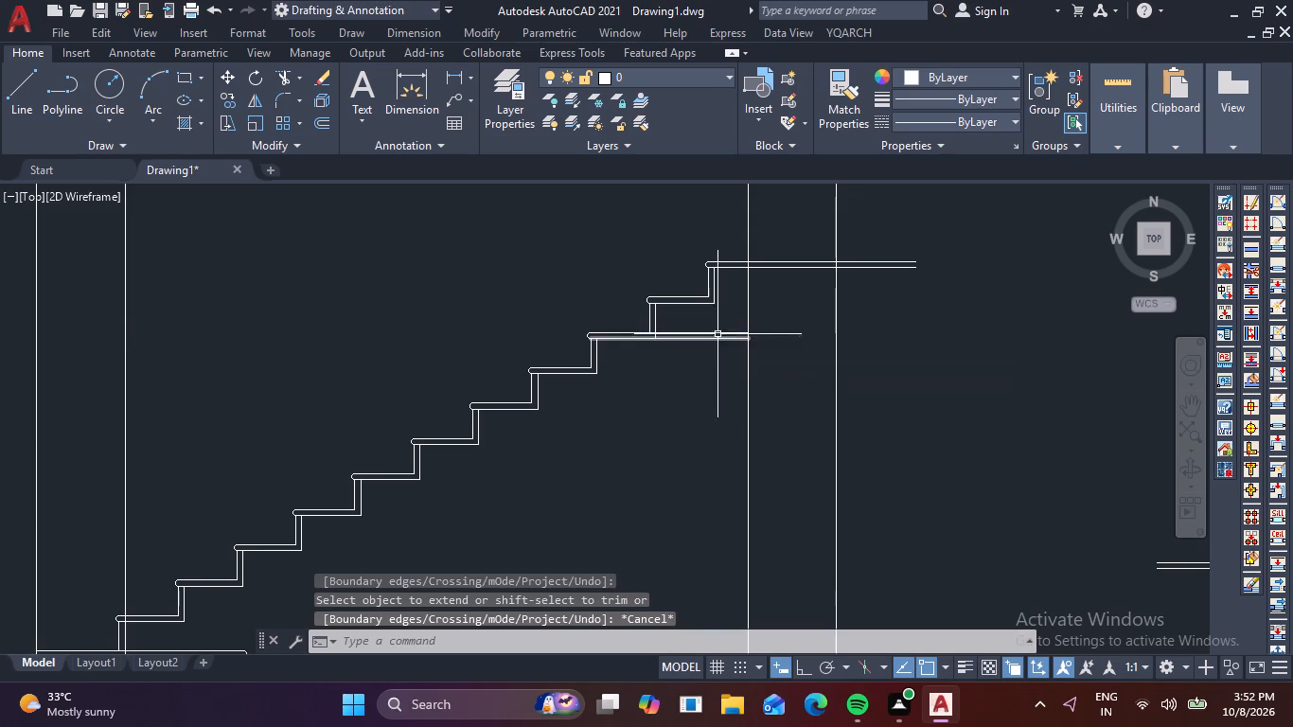
Erase the upper flight's last two risers, the tread between them and the top landing lines above the extended tread.
click(701, 322)
click(635, 279)
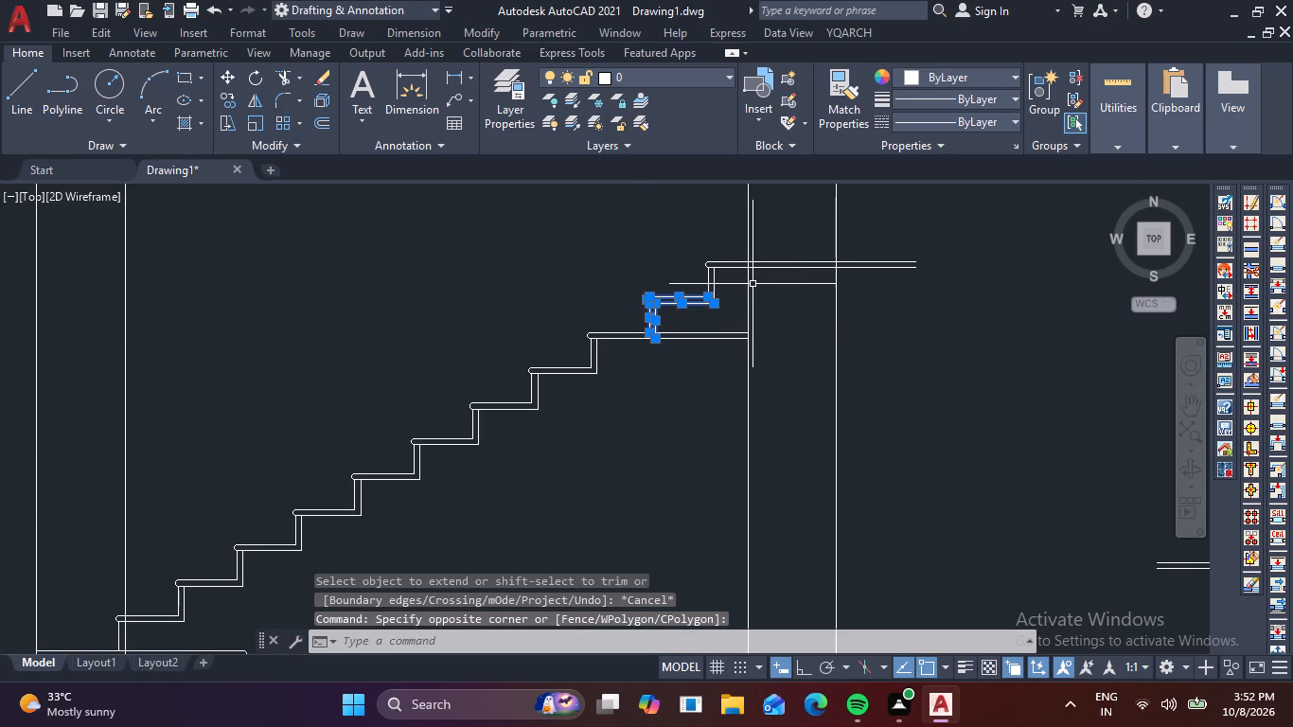
drag(735, 282, 707, 264)
click(646, 248)
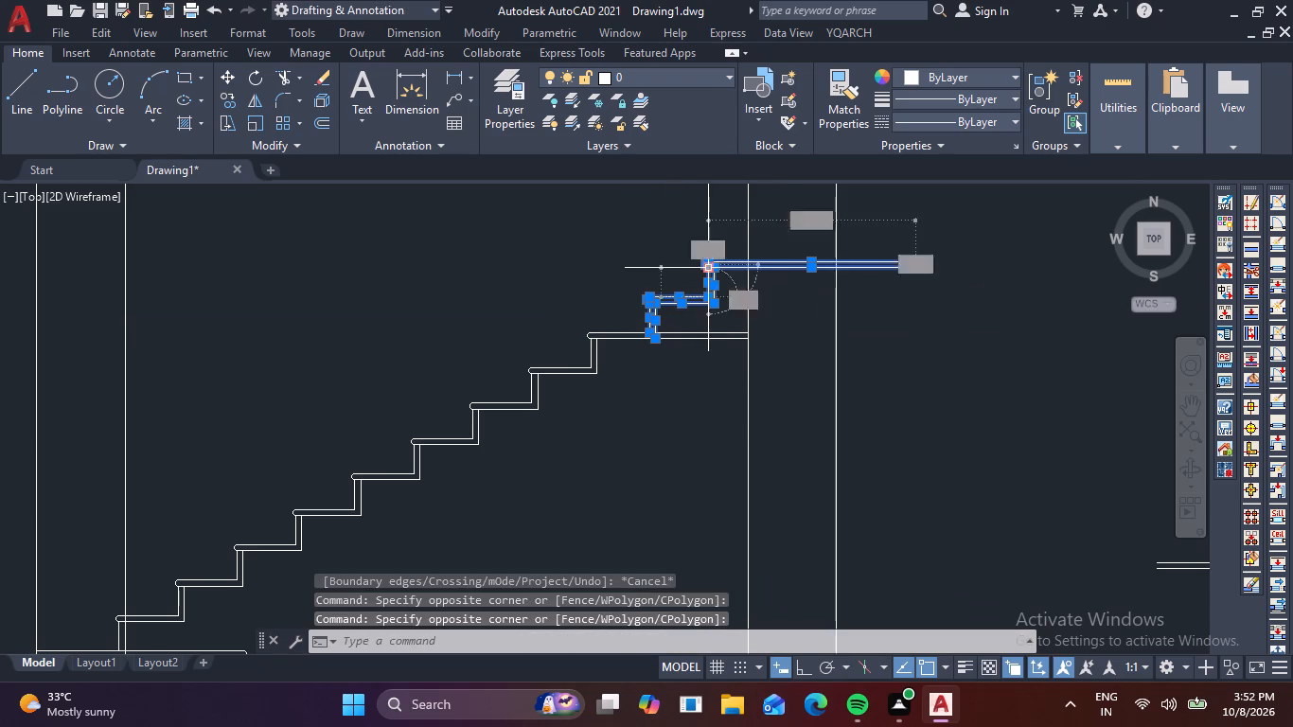
key(Delete)
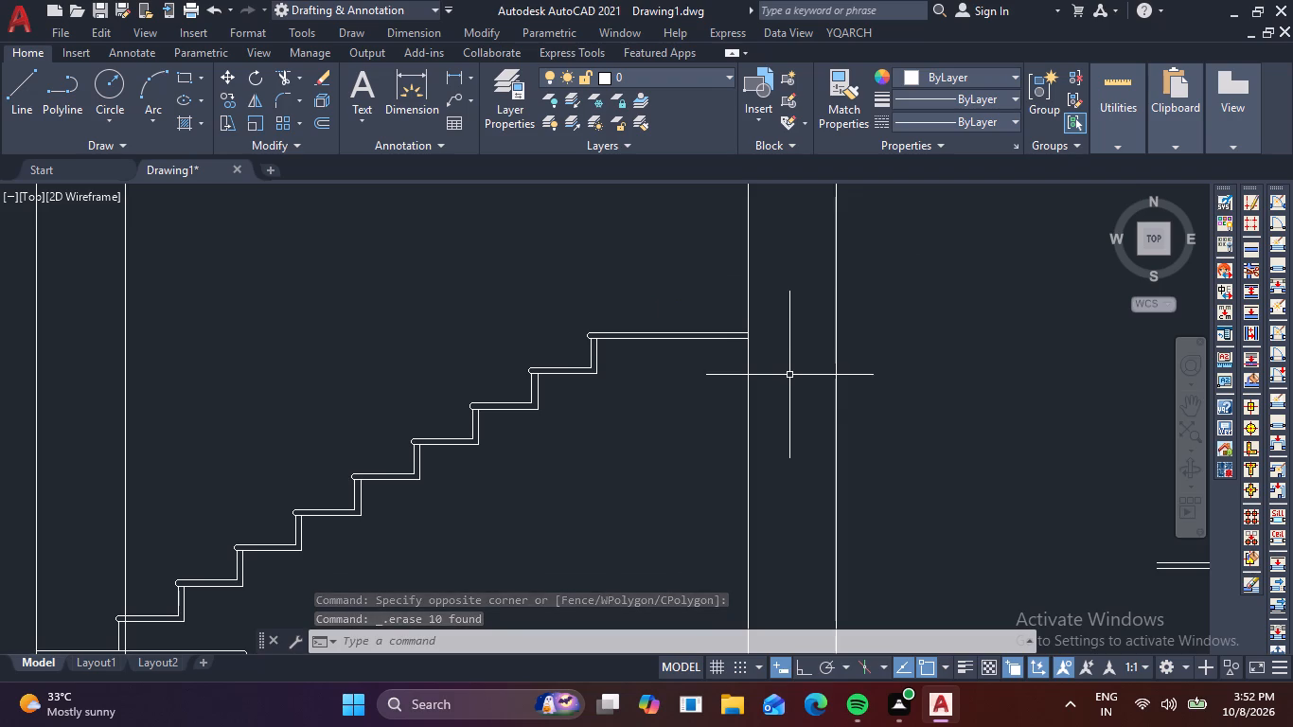
Extend both lines of the upper flight's new top landing to the outer line of the right-hand vertical pair.
text(EX)
key(space)
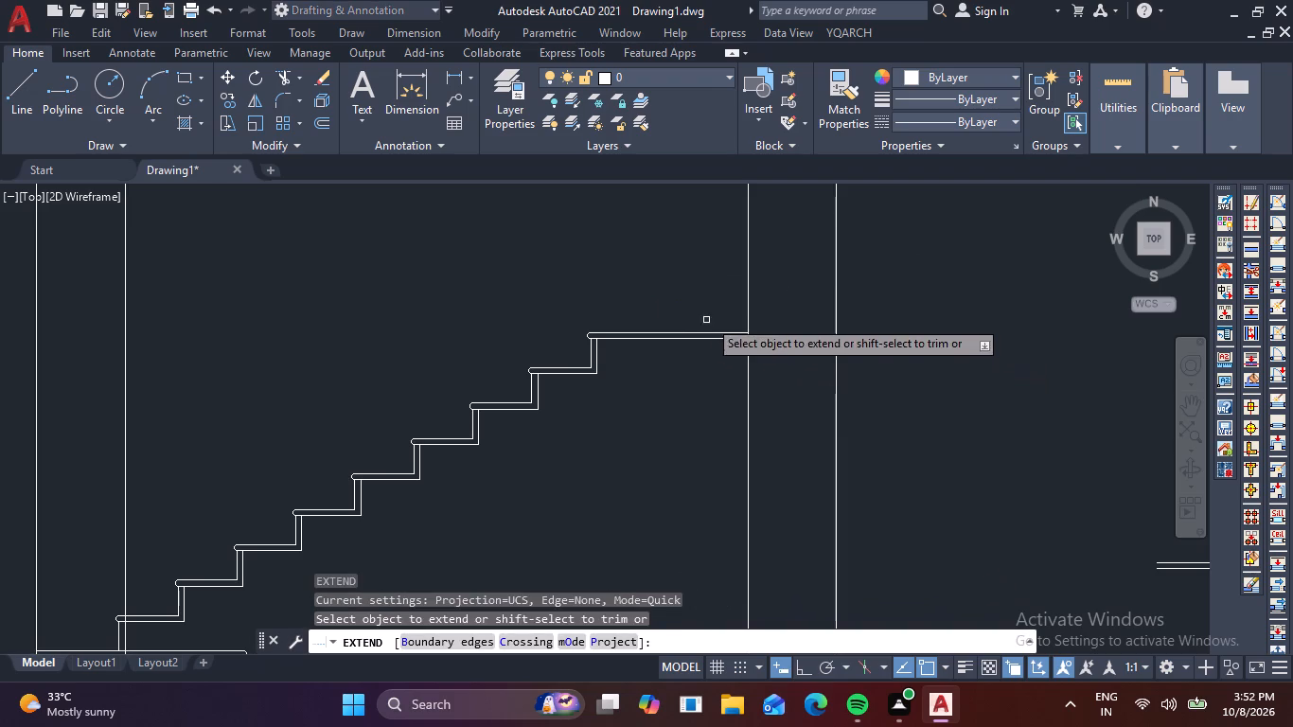
drag(723, 312, 705, 381)
key(Escape)
Erase the spare copied flight and its mirrored copy from the empty space beyond the right-hand vertical pair.
scroll(723, 415, down, 2)
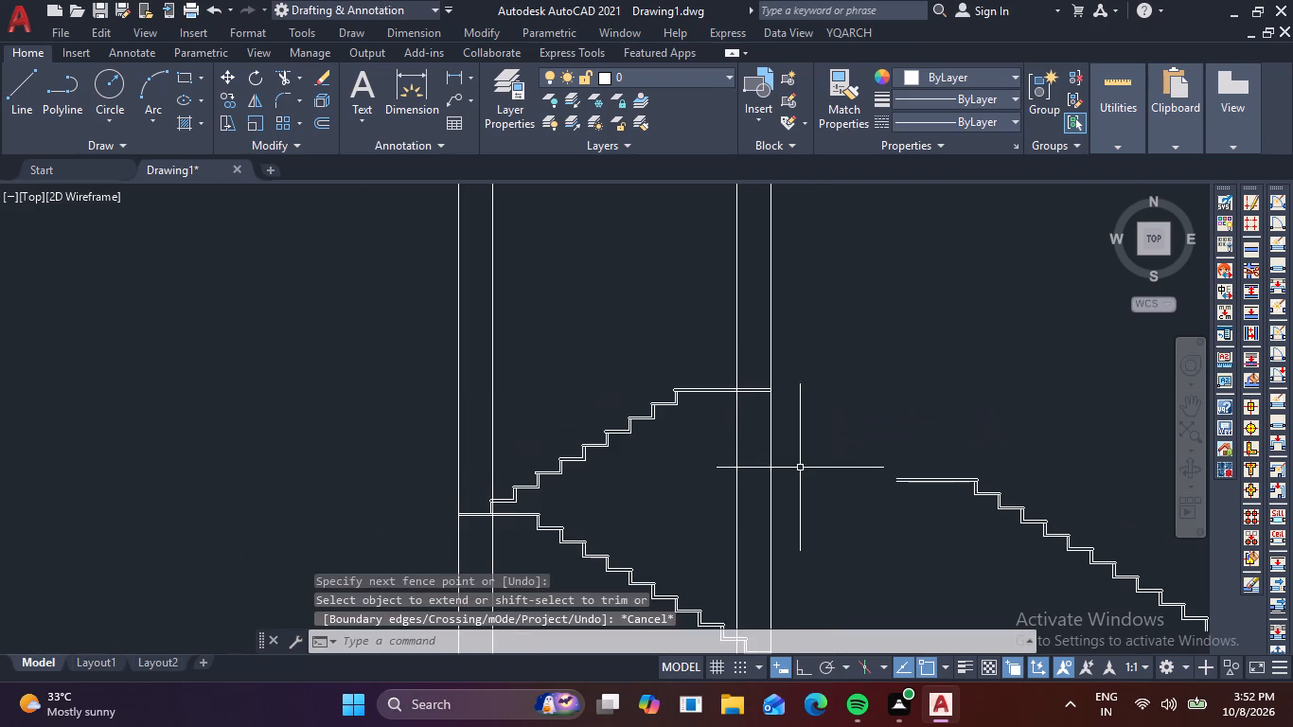
middle_drag(813, 476, 801, 384)
scroll(838, 438, down, 1)
middle_drag(831, 438, 749, 418)
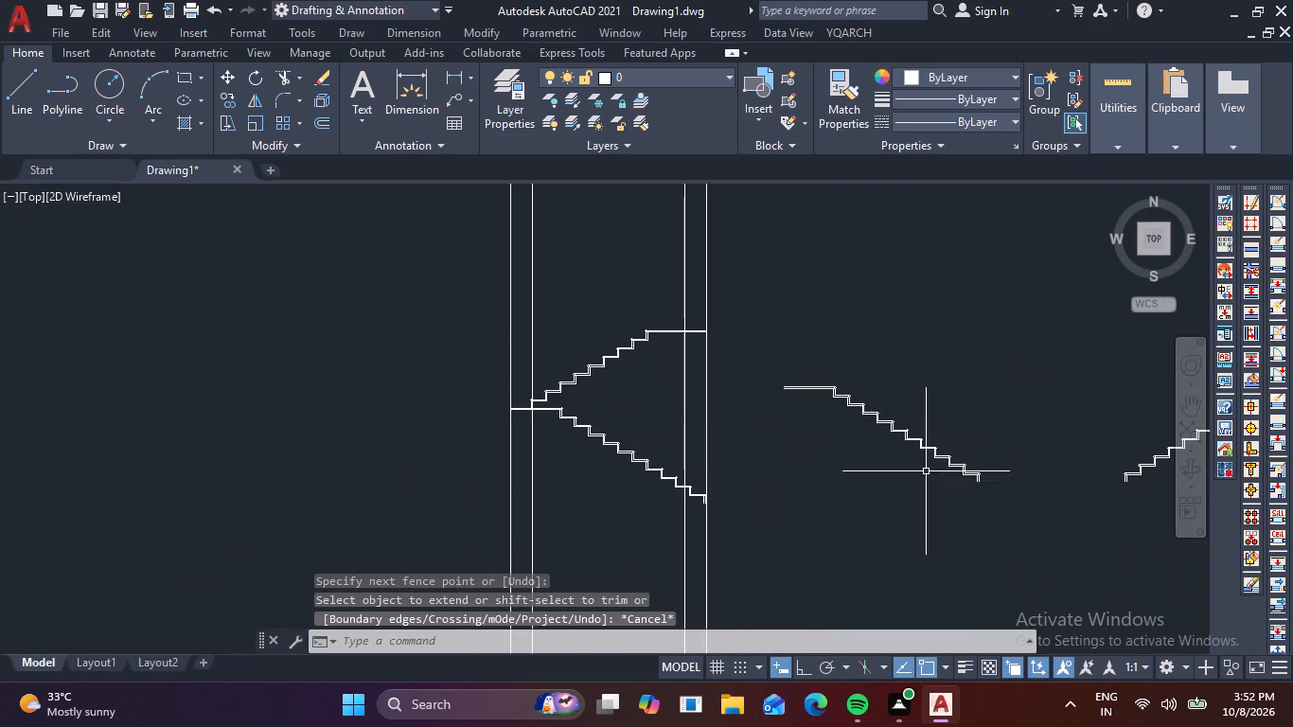
drag(1017, 492, 970, 470)
click(768, 347)
middle_drag(1028, 466, 789, 419)
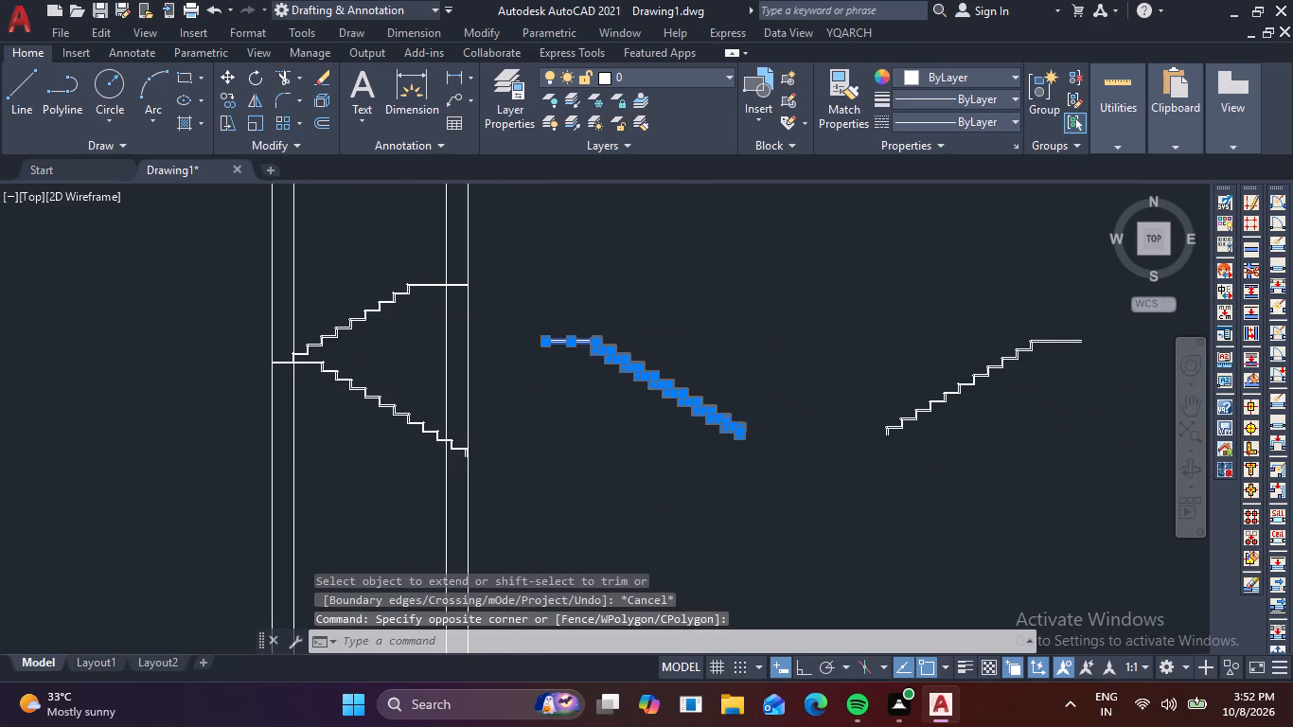
drag(1117, 450, 1095, 423)
click(811, 320)
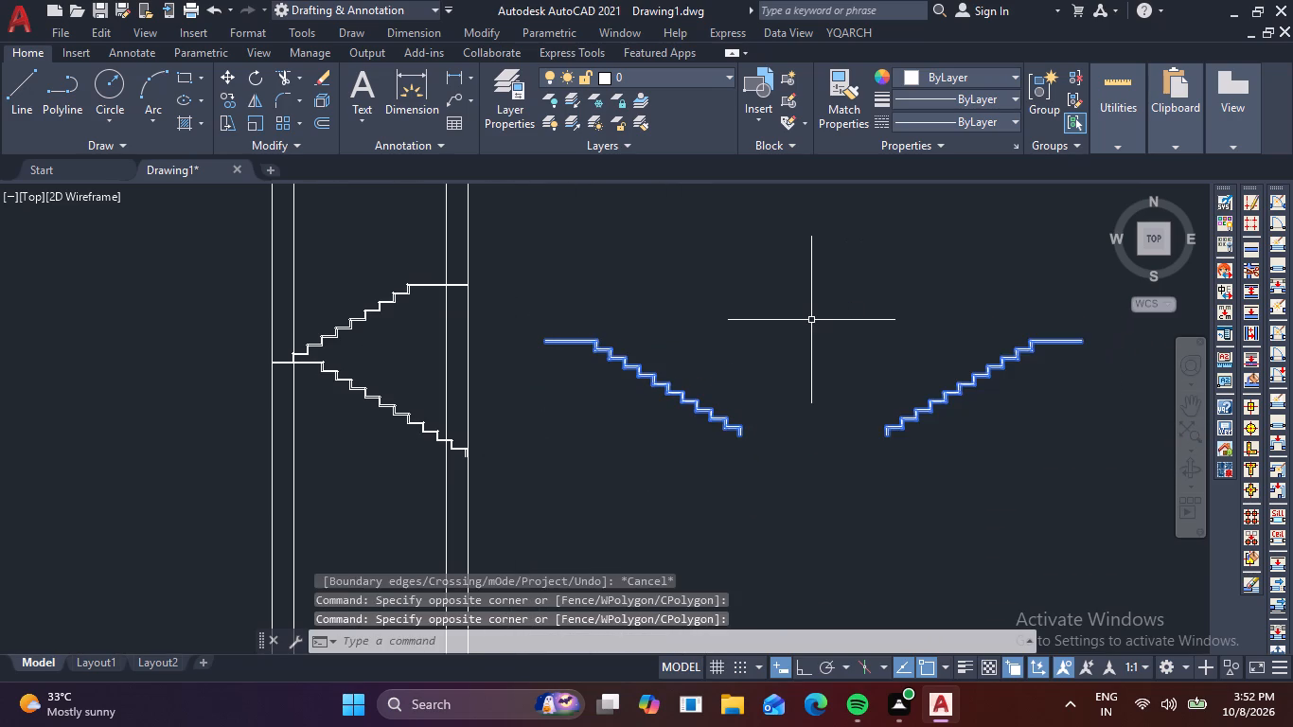
key(Delete)
Examine both assembled flights and their landings between the vertical wall lines.
scroll(816, 356, down, 2)
scroll(646, 352, up, 4)
middle_drag(659, 344, 767, 479)
scroll(708, 344, up, 2)
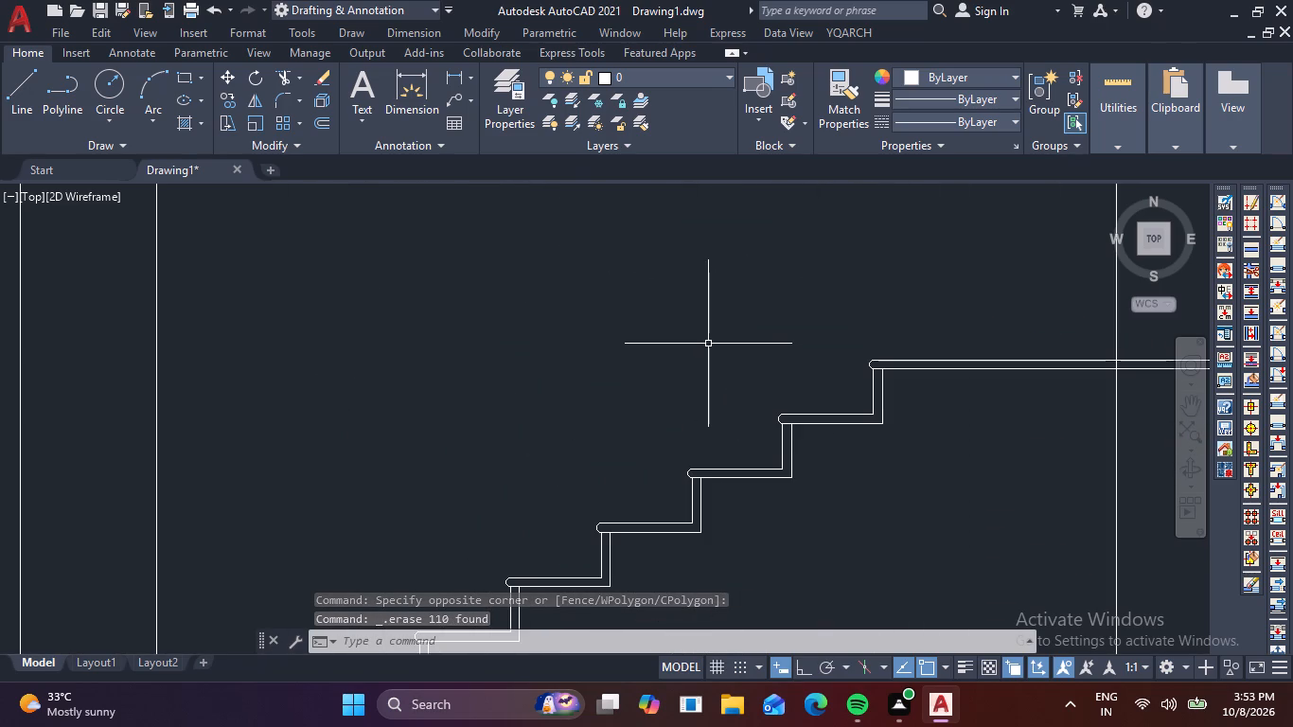
scroll(710, 349, down, 2)
middle_drag(775, 496, 818, 340)
middle_click(818, 337)
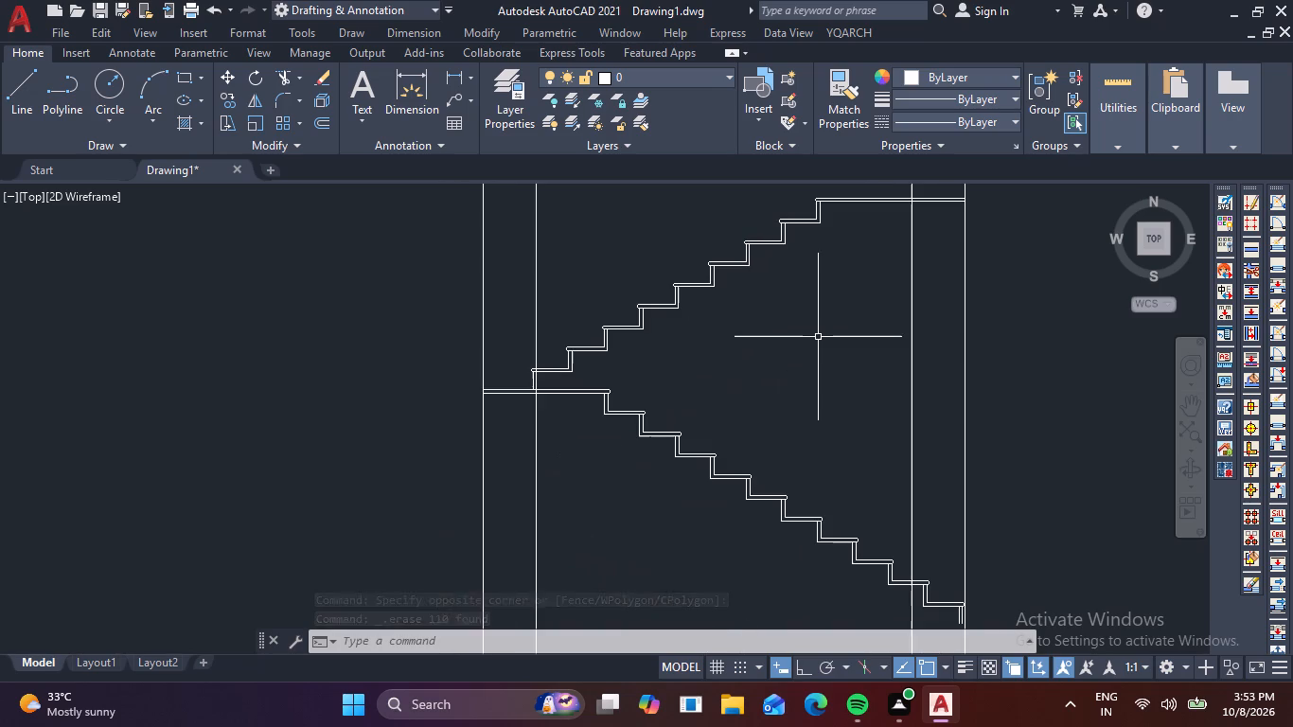
middle_drag(831, 359, 834, 324)
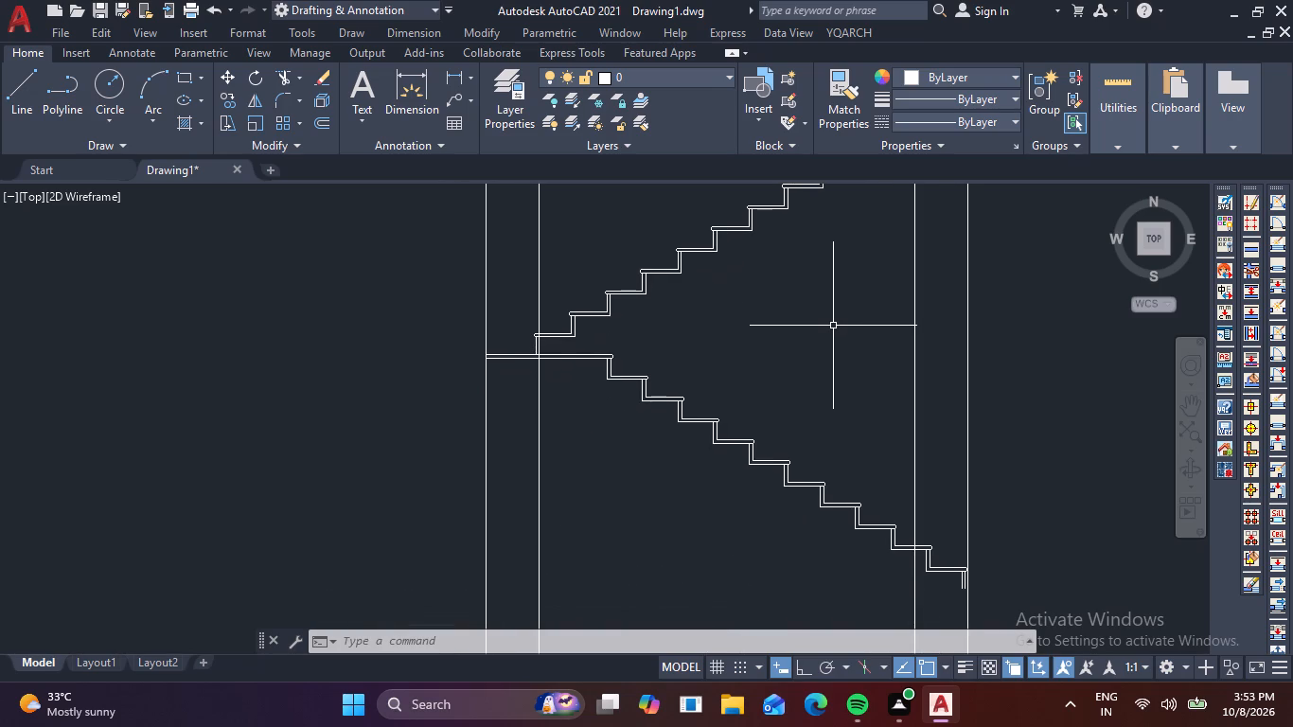
scroll(818, 334, down, 2)
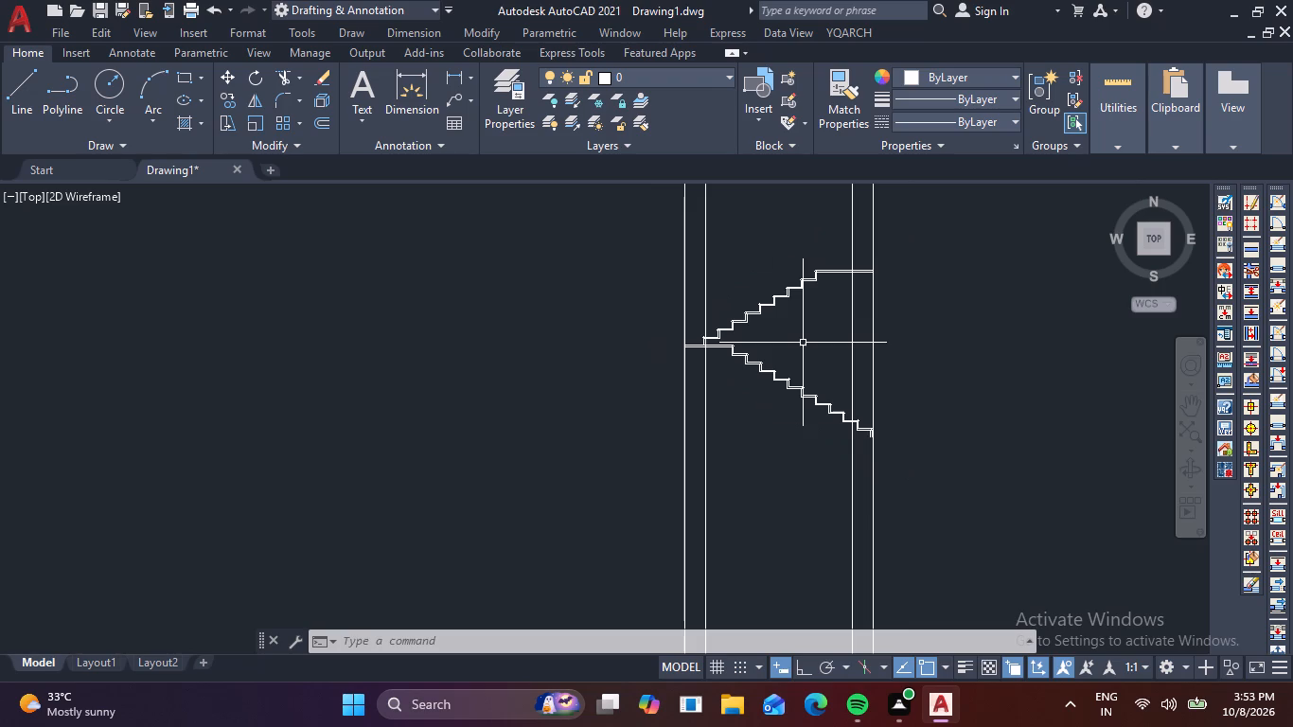
Draw a horizontal floor line level with the lowest riser's foot, from beyond the right-hand vertical pair to the left-hand pair's inner line.
scroll(871, 453, up, 3)
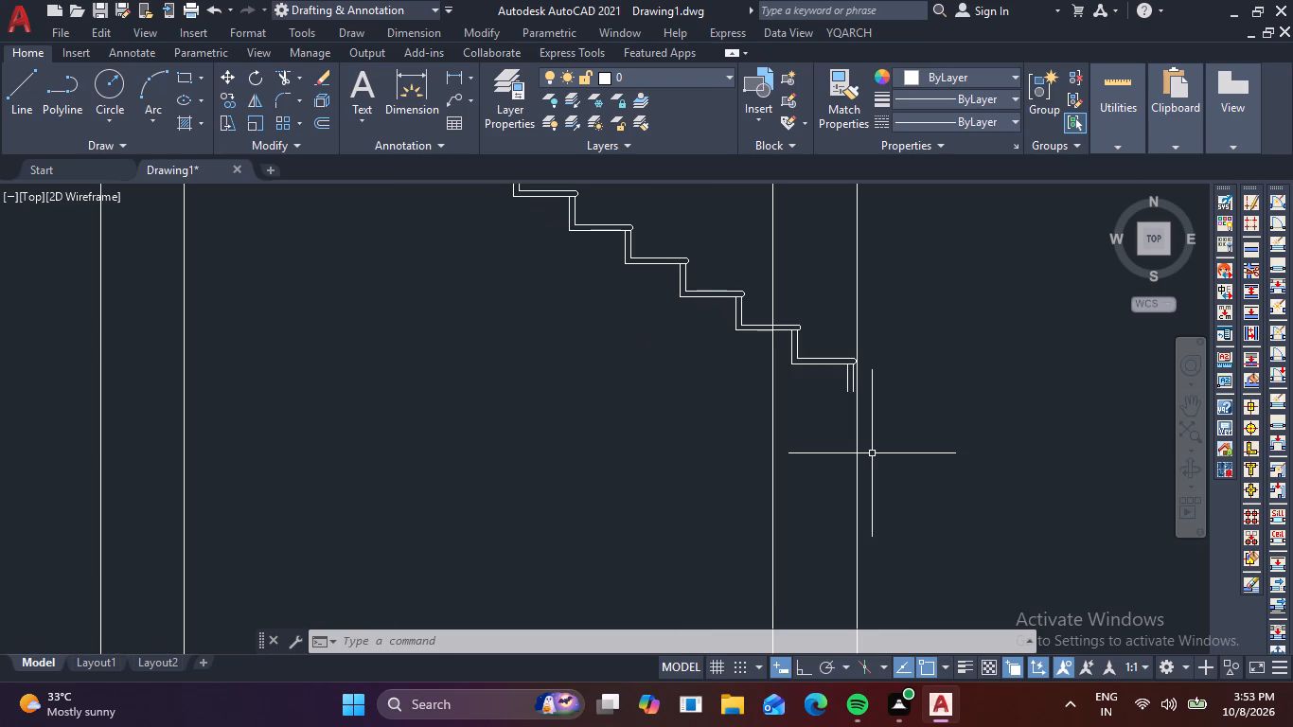
key(l)
key(space)
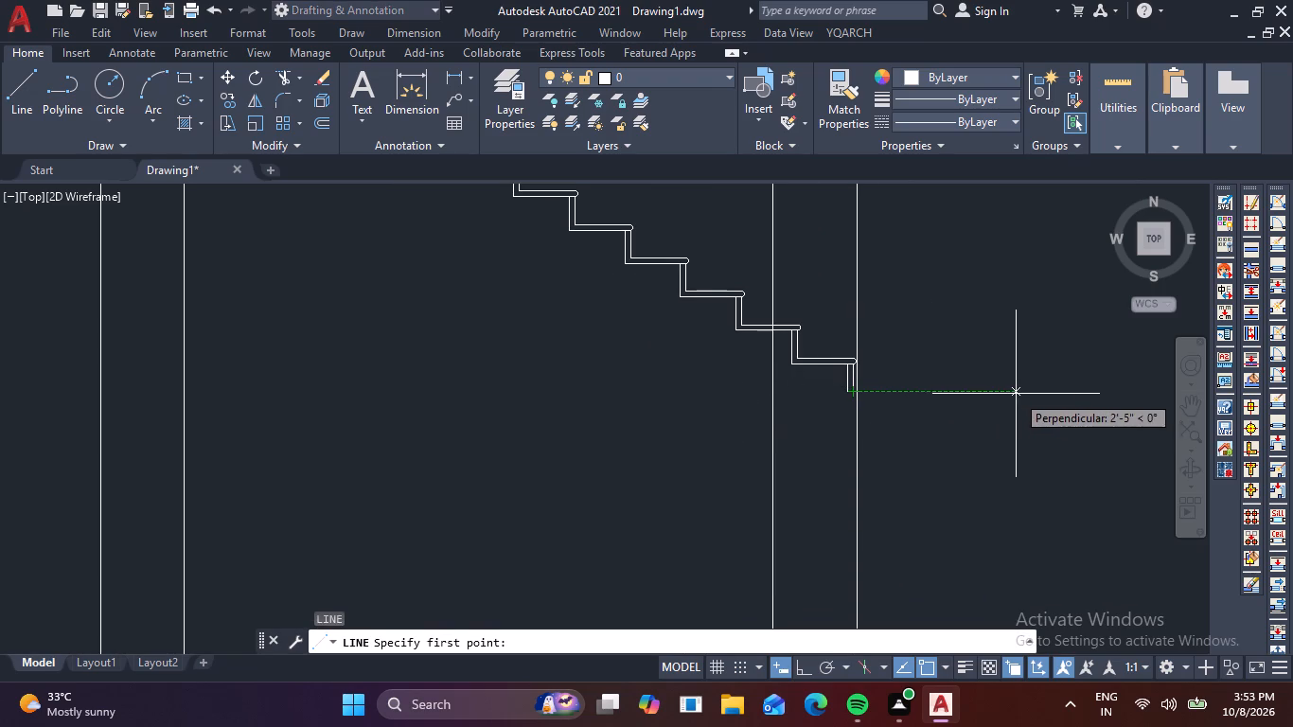
click(1091, 395)
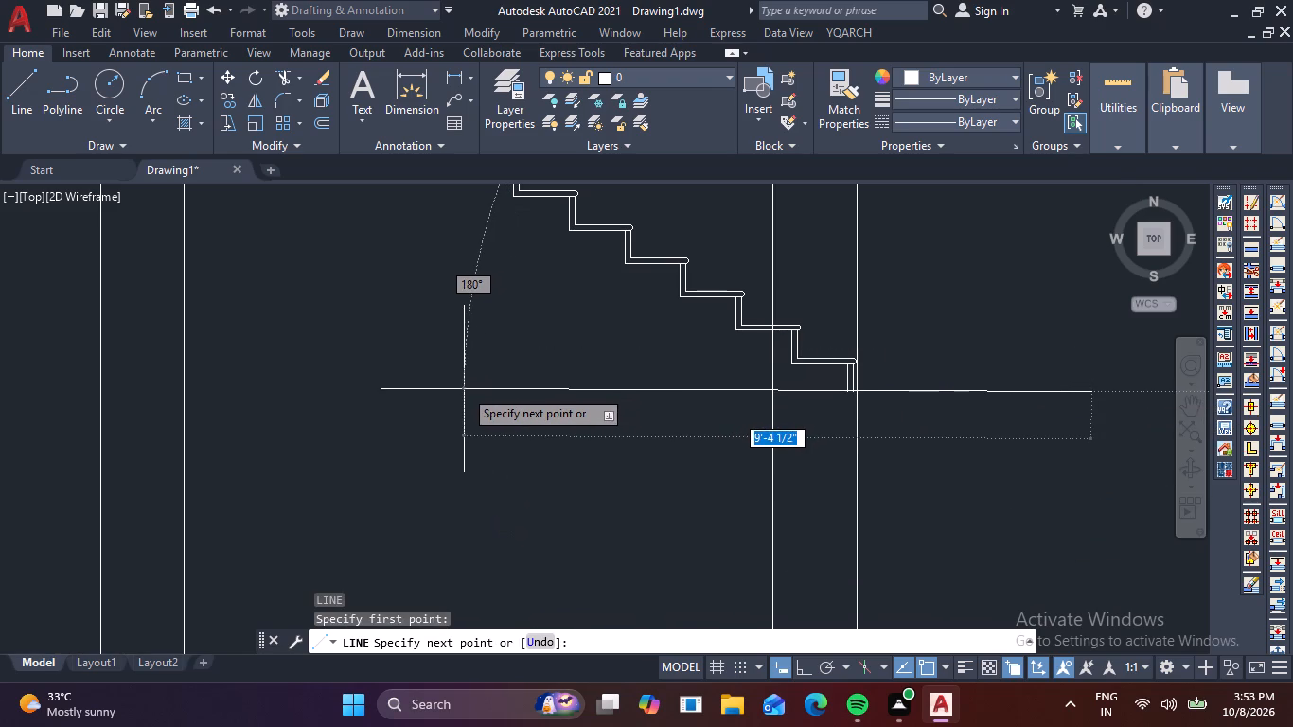
key(F8)
middle_drag(324, 390, 764, 418)
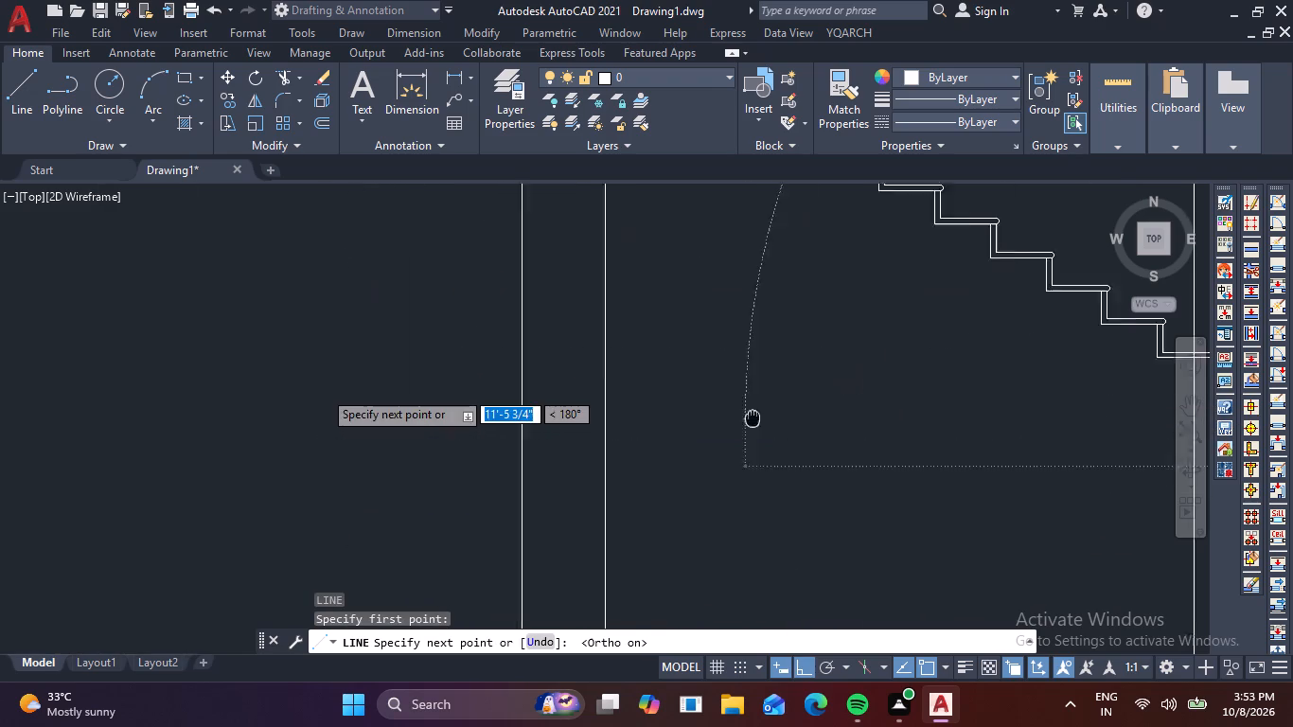
middle_drag(764, 418, 776, 418)
scroll(773, 422, down, 1)
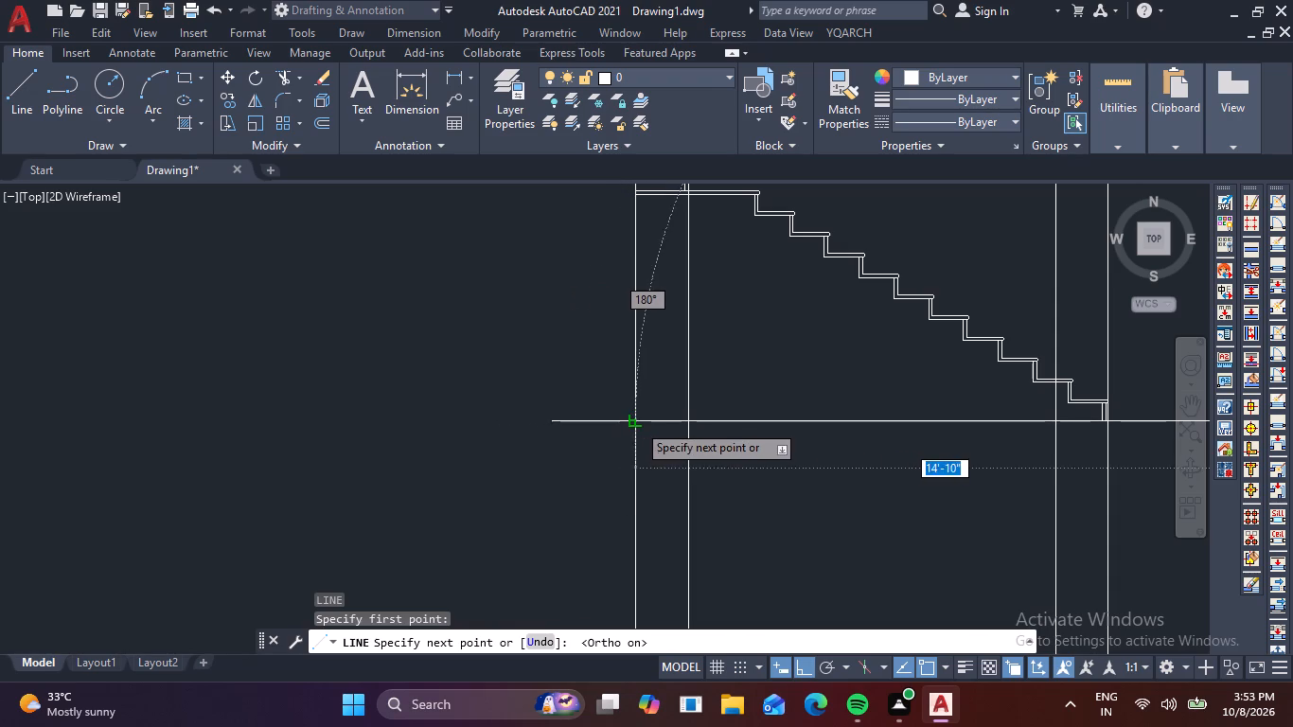
click(688, 421)
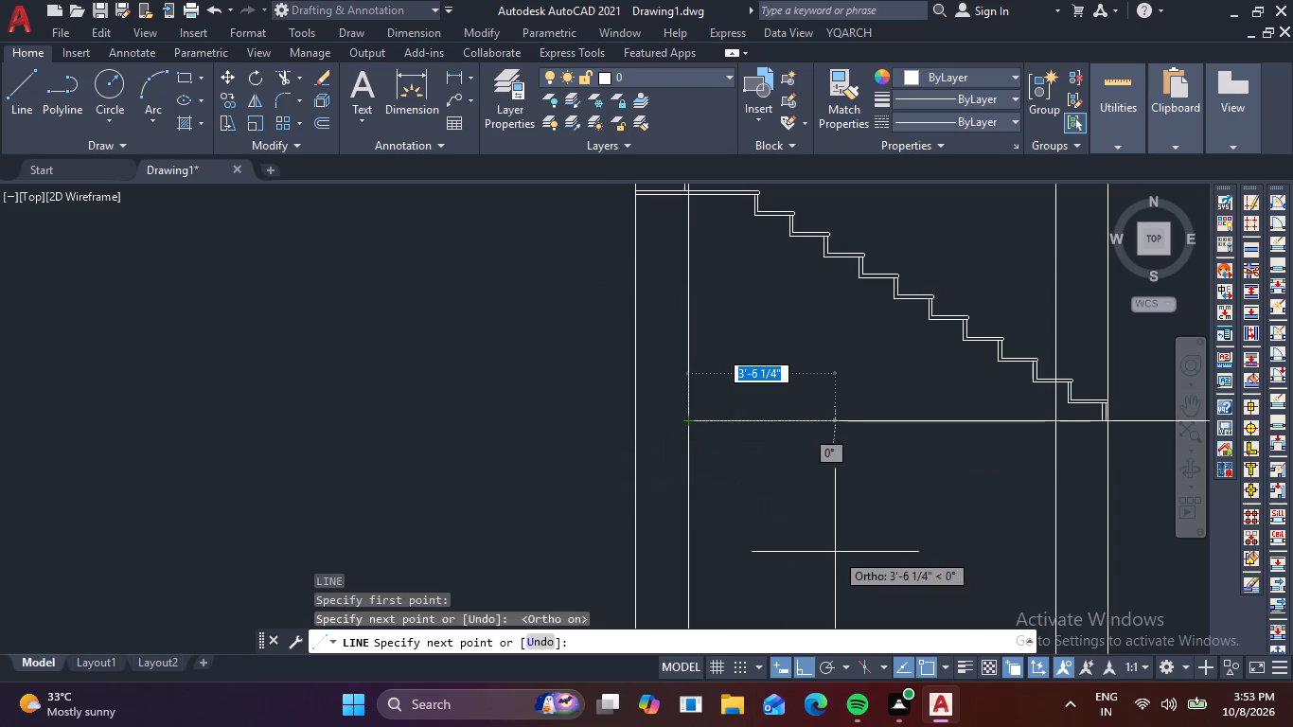
key(Escape)
Draw a line continuing the floor line from the inner to the outer line of the left-hand vertical pair.
scroll(825, 463, down, 2)
scroll(827, 424, up, 2)
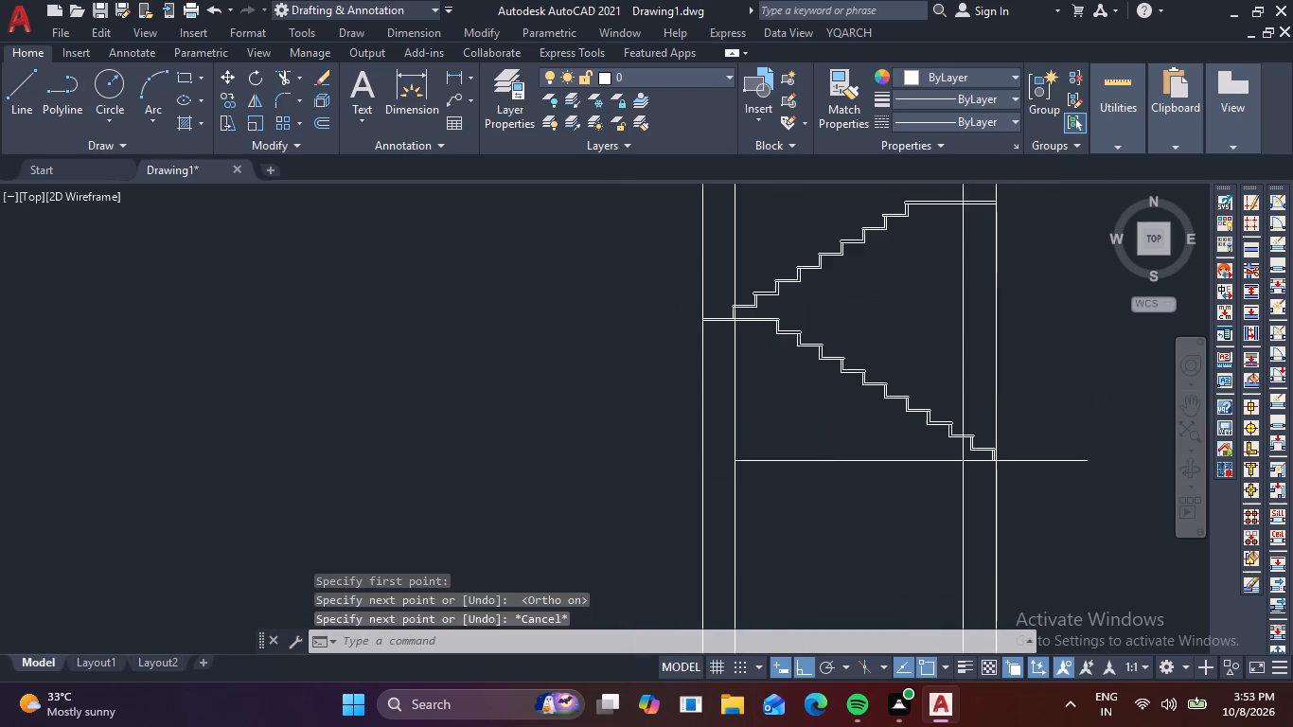
middle_drag(827, 424, 685, 562)
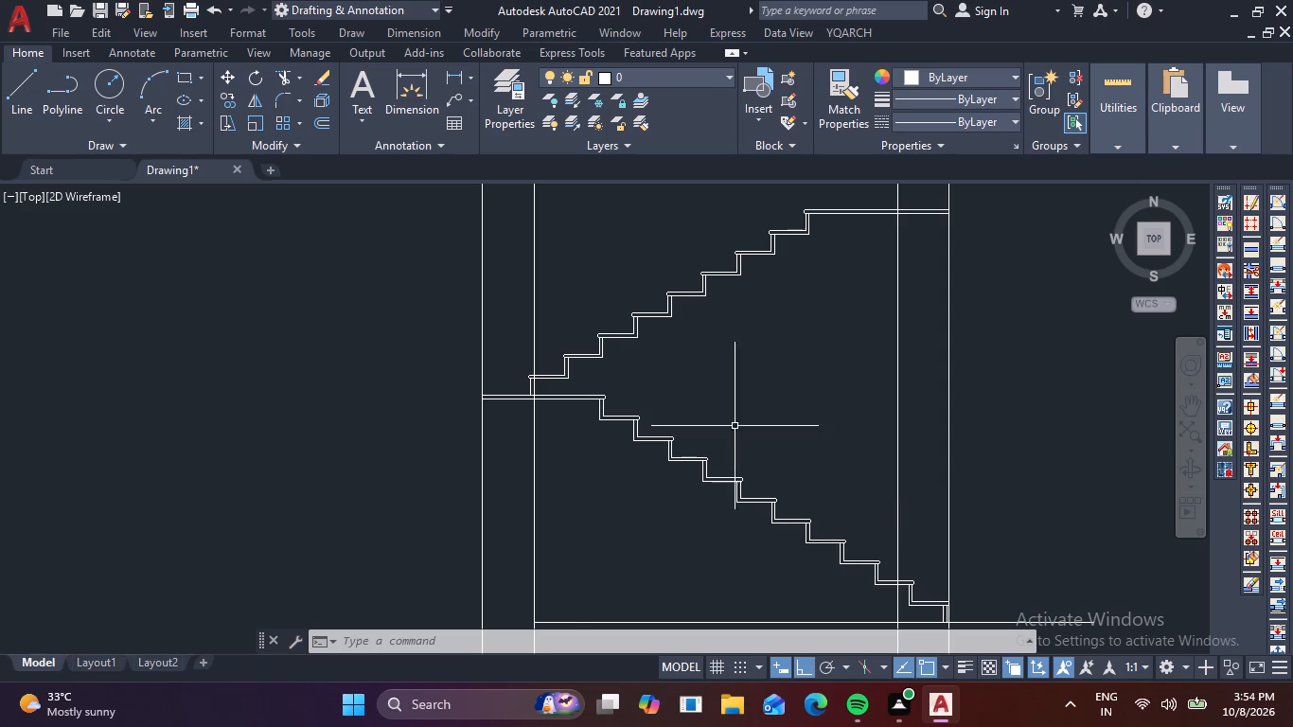
scroll(728, 268, down, 1)
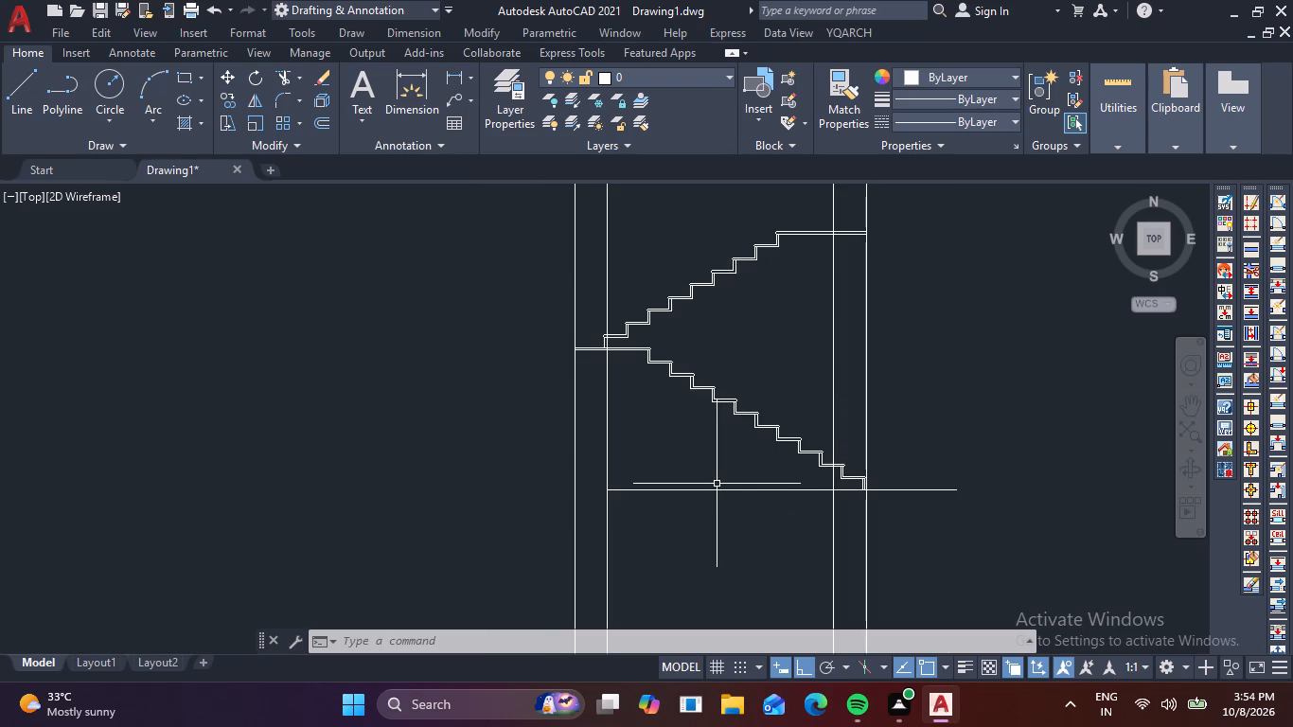
key(l)
key(space)
scroll(579, 482, up, 2)
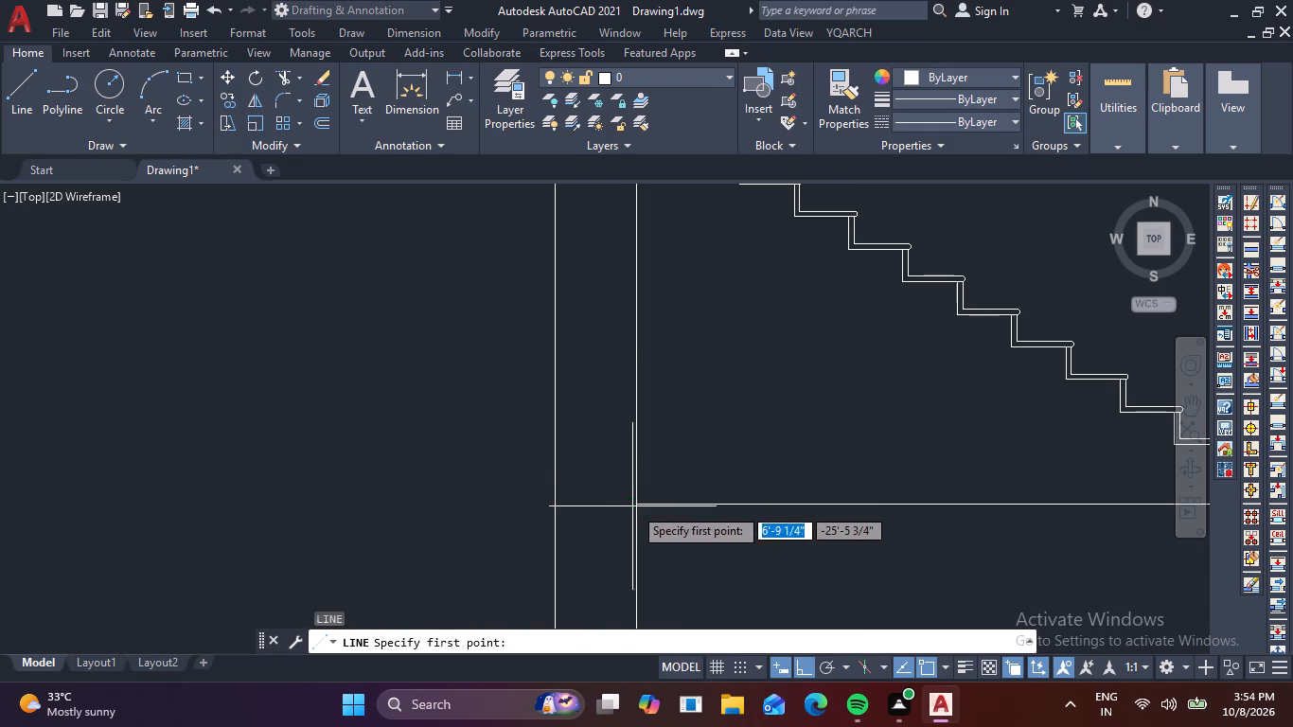
click(634, 505)
click(550, 505)
key(Escape)
Trim the four vertical wall lines below the horizontal floor line.
scroll(590, 537, down, 2)
middle_drag(747, 601, 746, 505)
text(TR)
key(space)
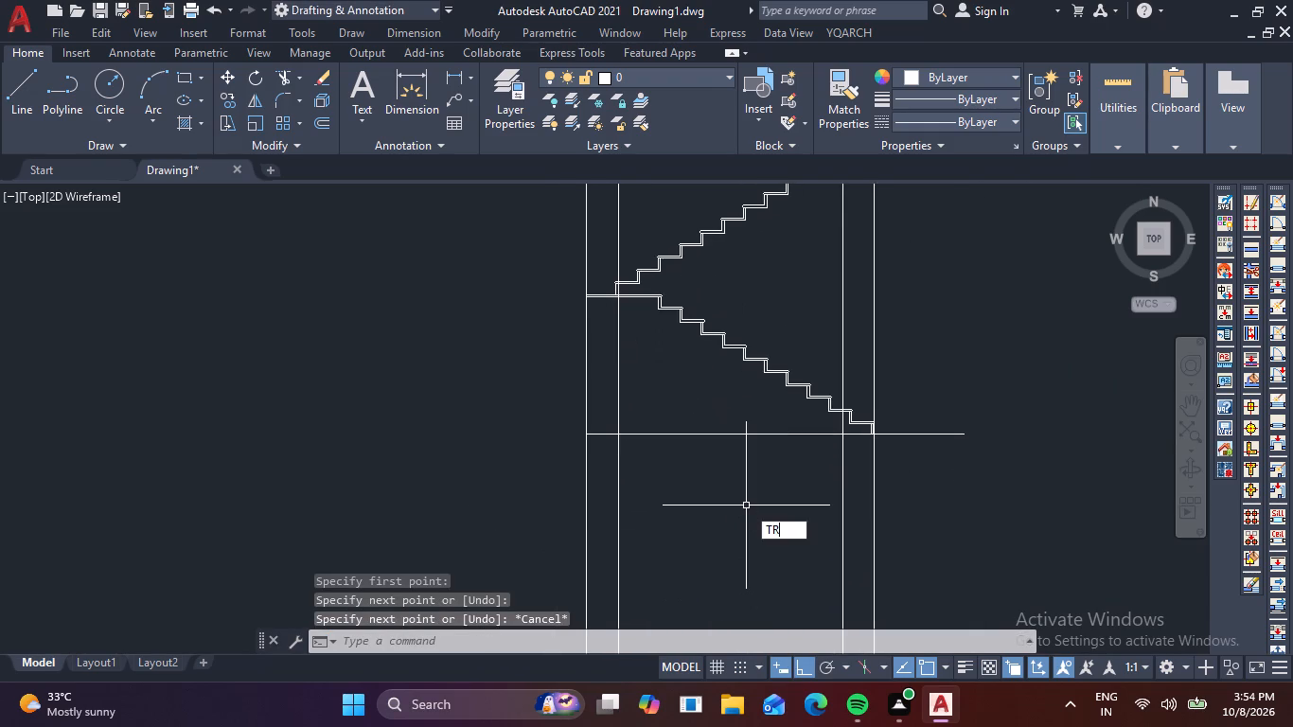
drag(550, 501, 1210, 545)
key(Escape)
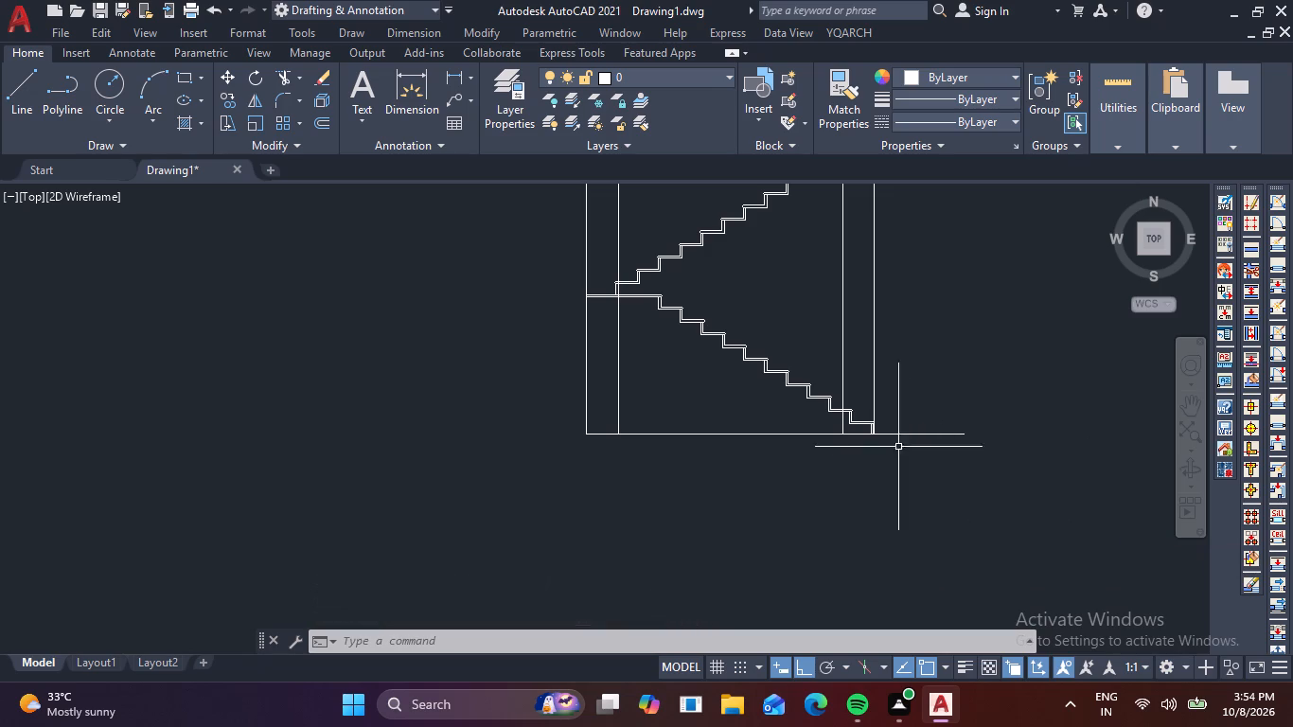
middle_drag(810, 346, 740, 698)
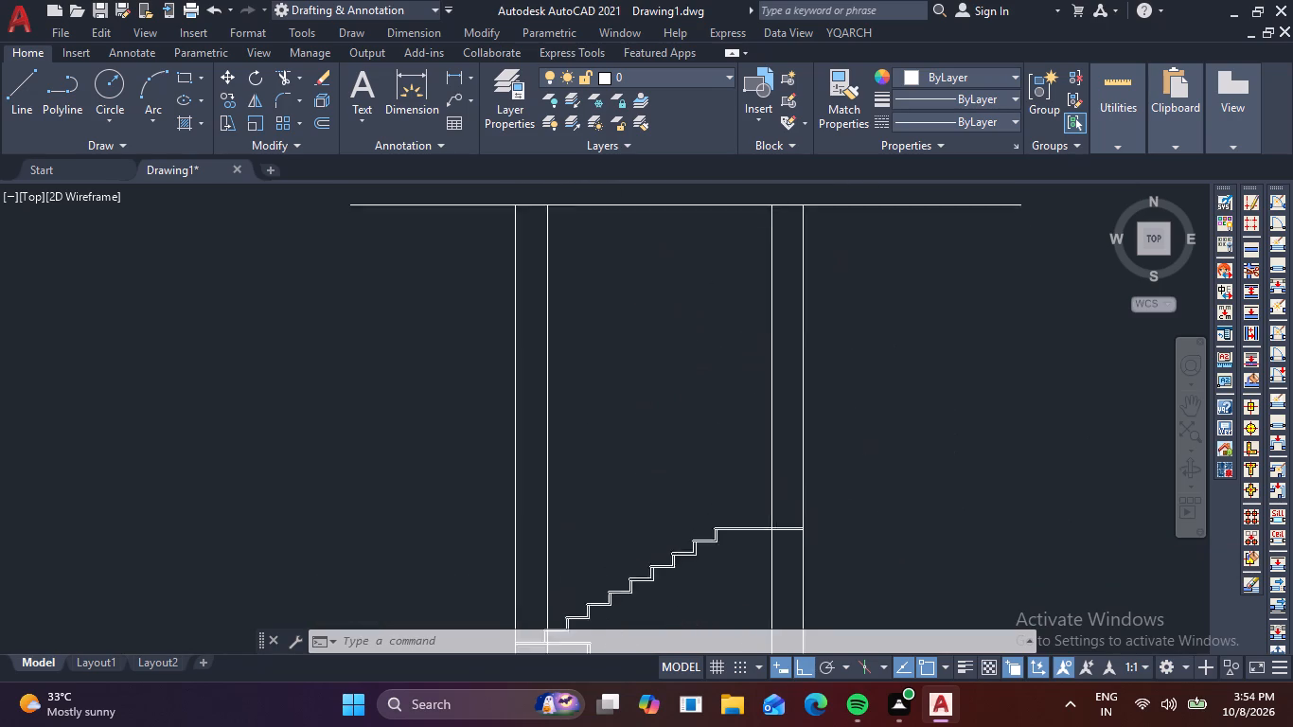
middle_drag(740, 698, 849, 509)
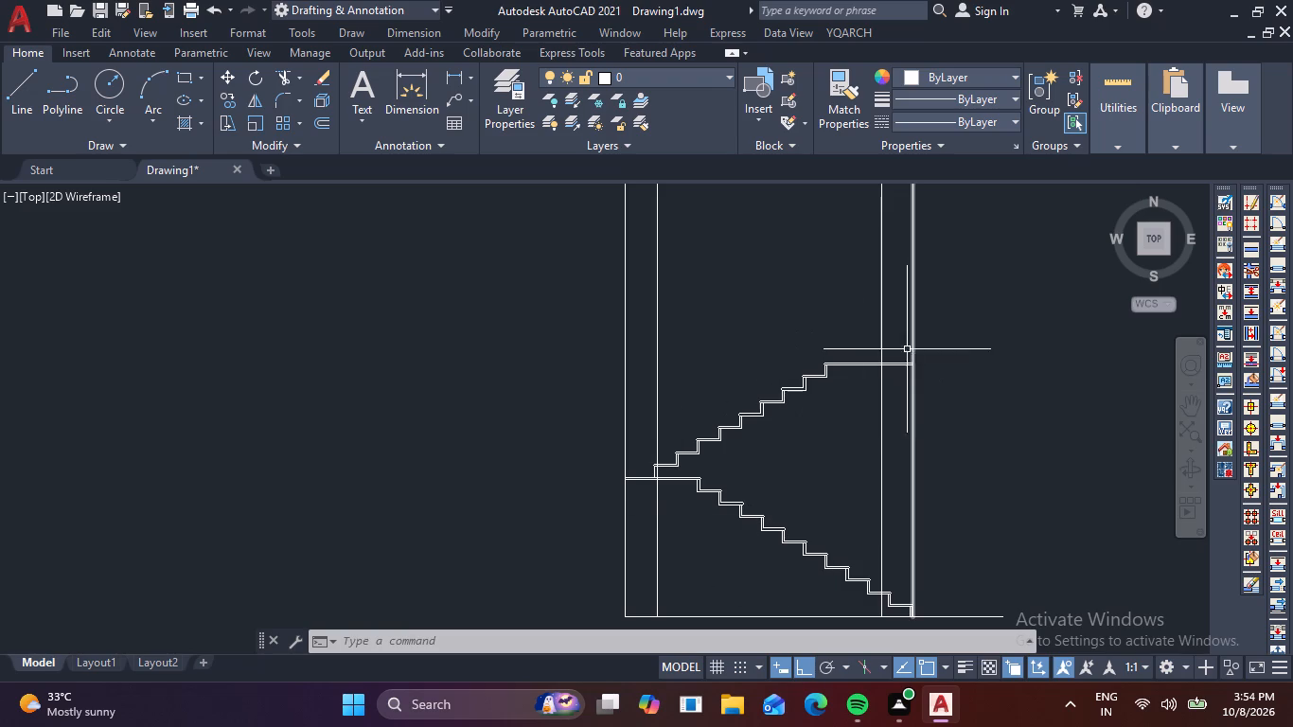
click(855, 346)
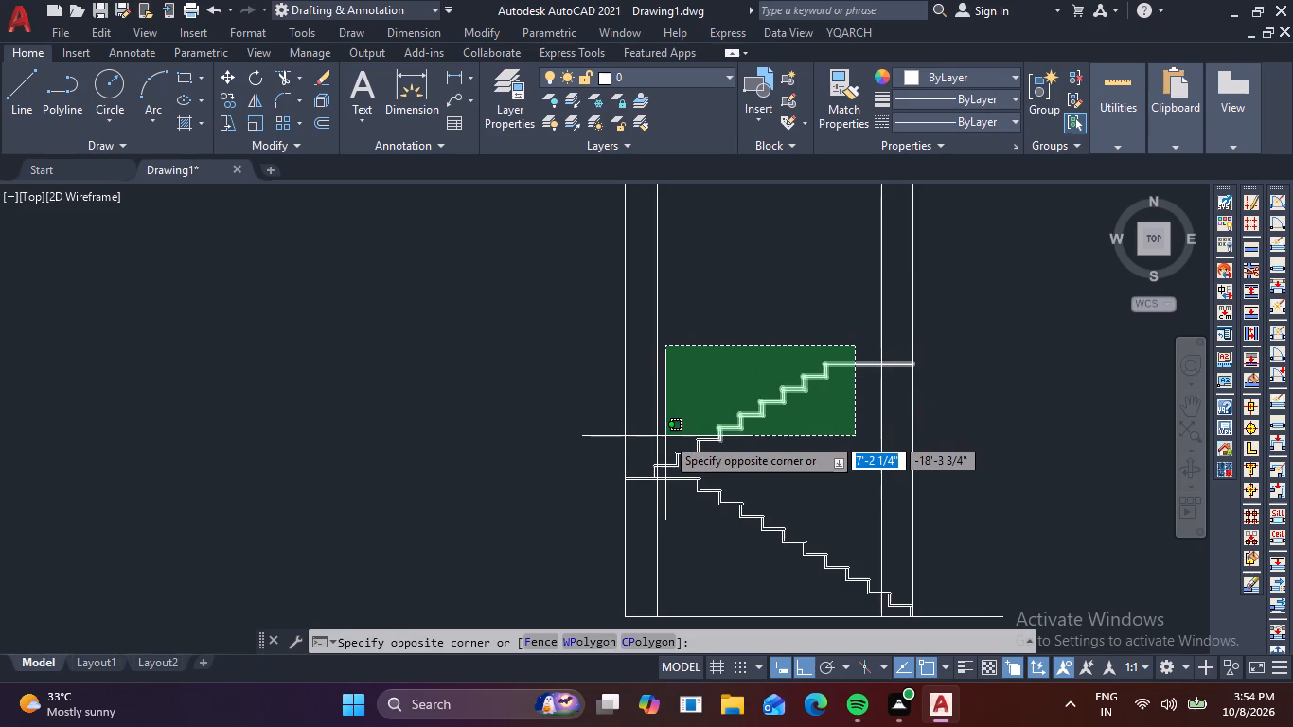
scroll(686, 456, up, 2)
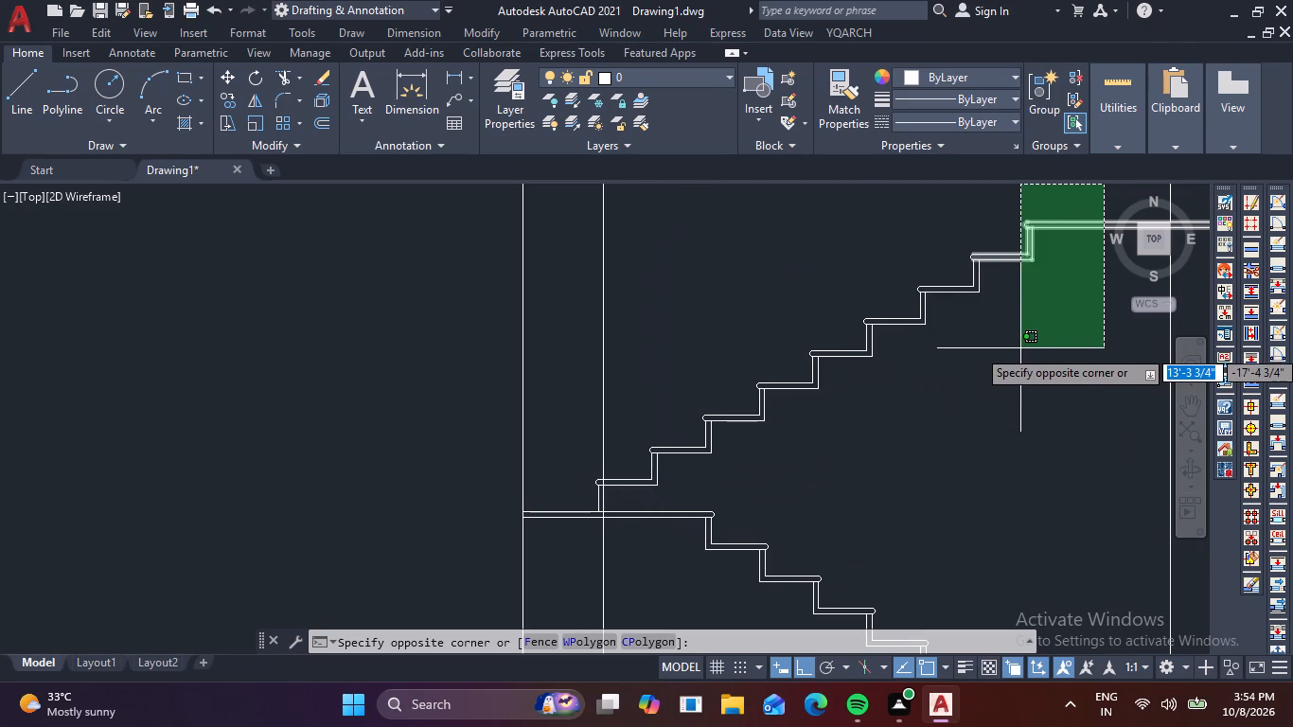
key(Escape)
Join the upper flight's outer finish outline, from the top landing line down through all treads, risers and rounded nosings, into one polyline.
middle_drag(1020, 348, 978, 444)
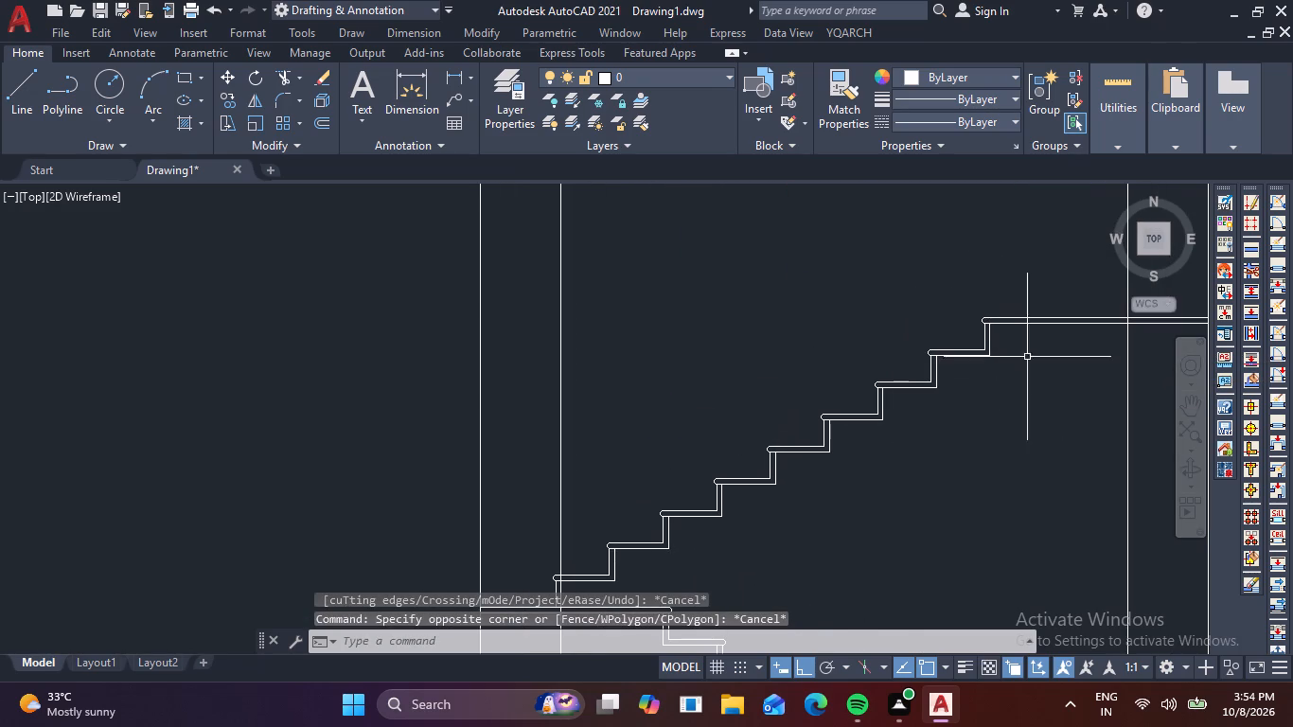
click(993, 319)
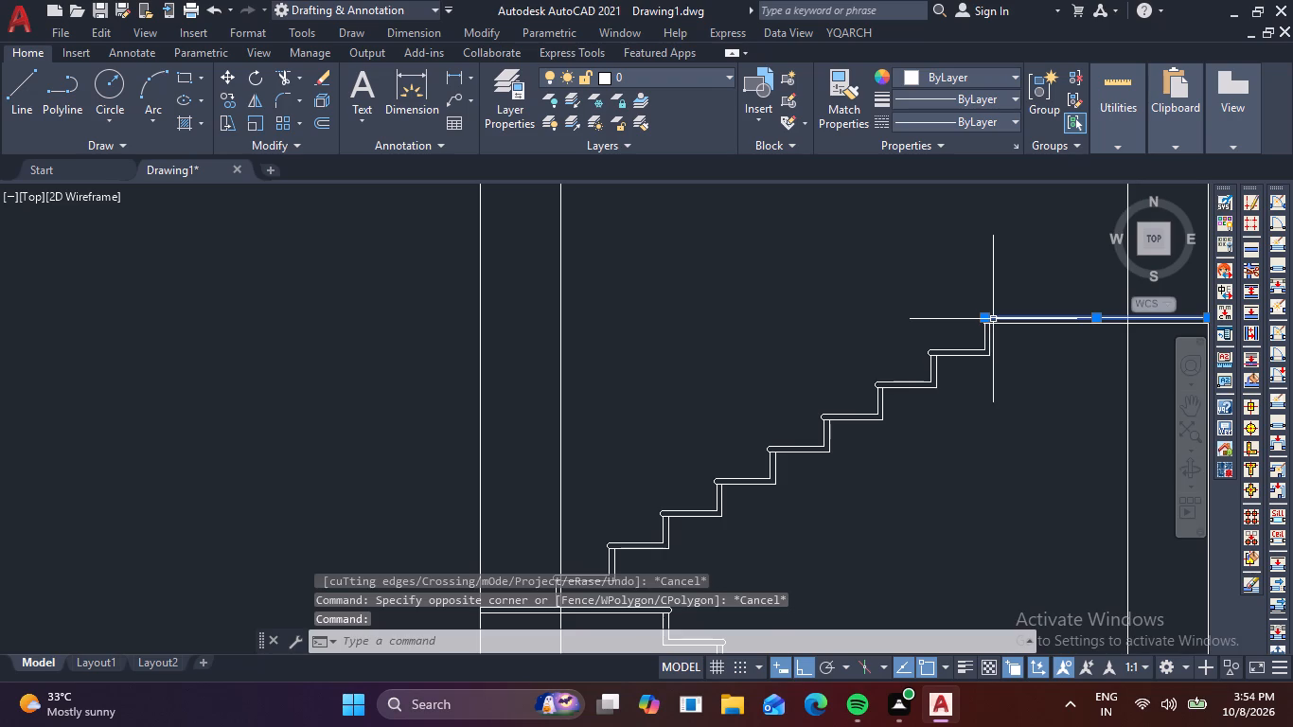
scroll(985, 322, up, 3)
click(942, 324)
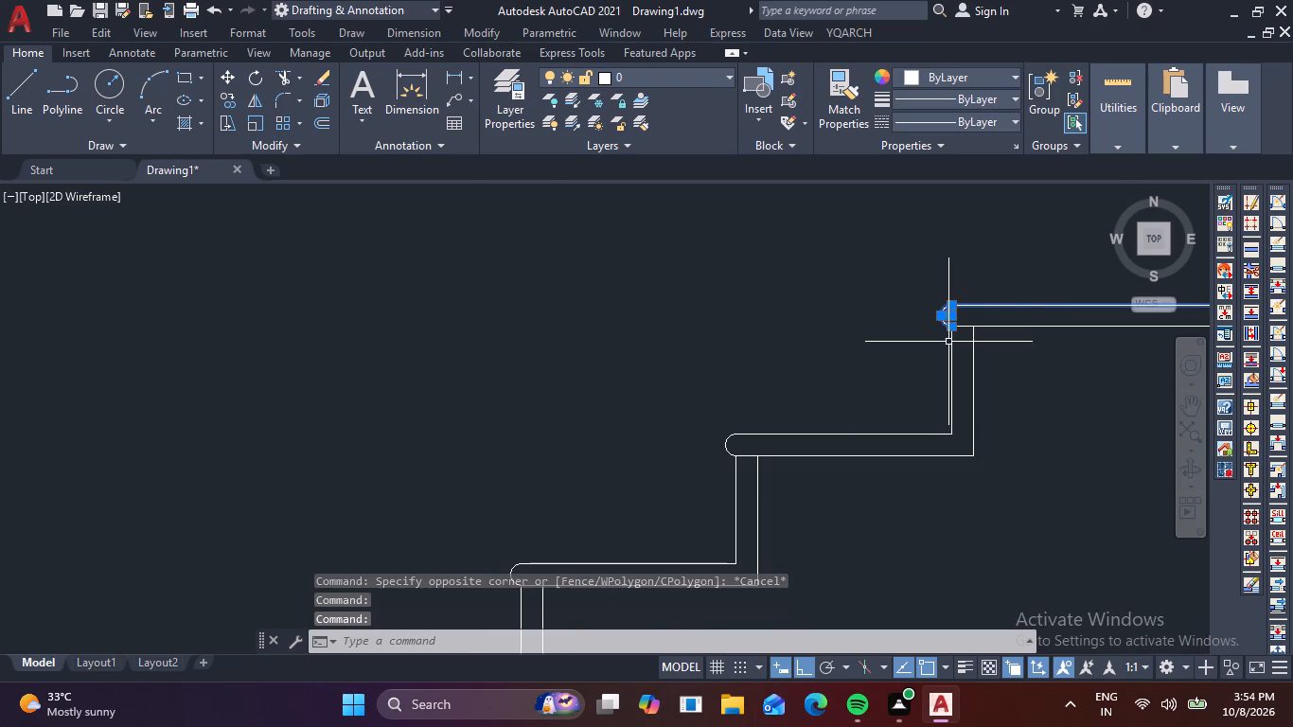
click(951, 346)
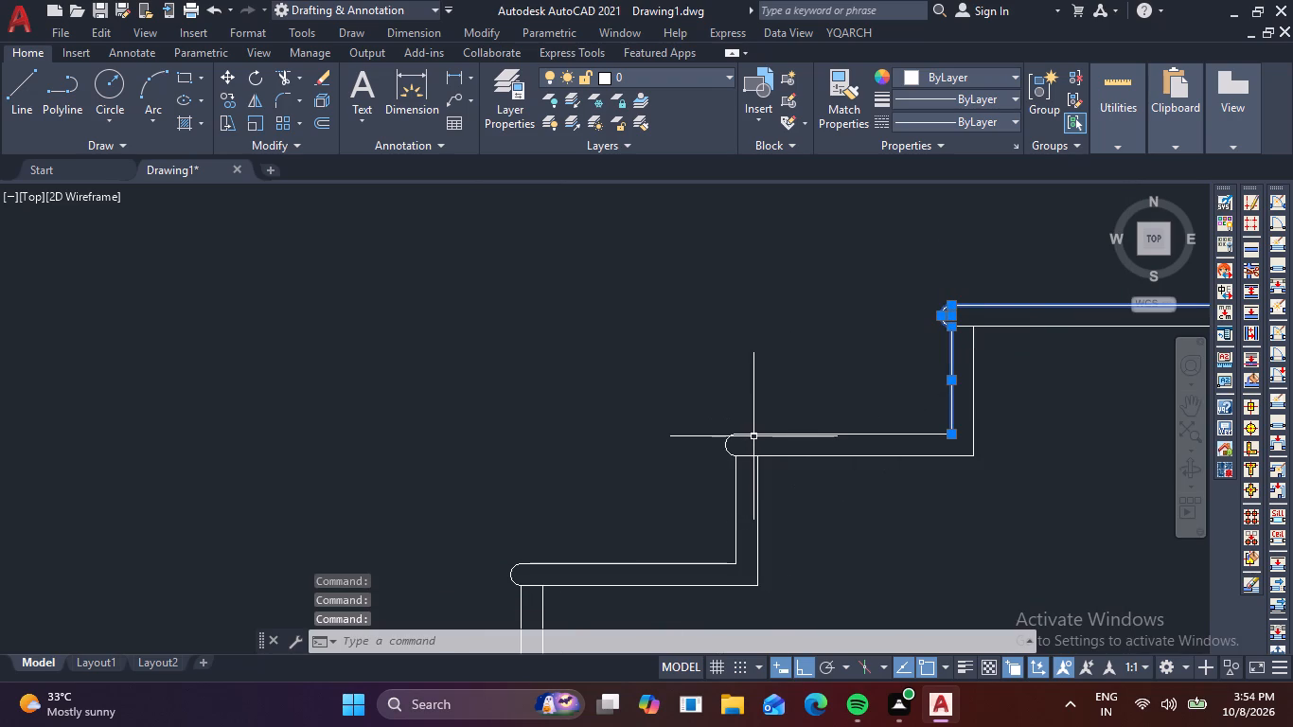
click(753, 436)
click(728, 442)
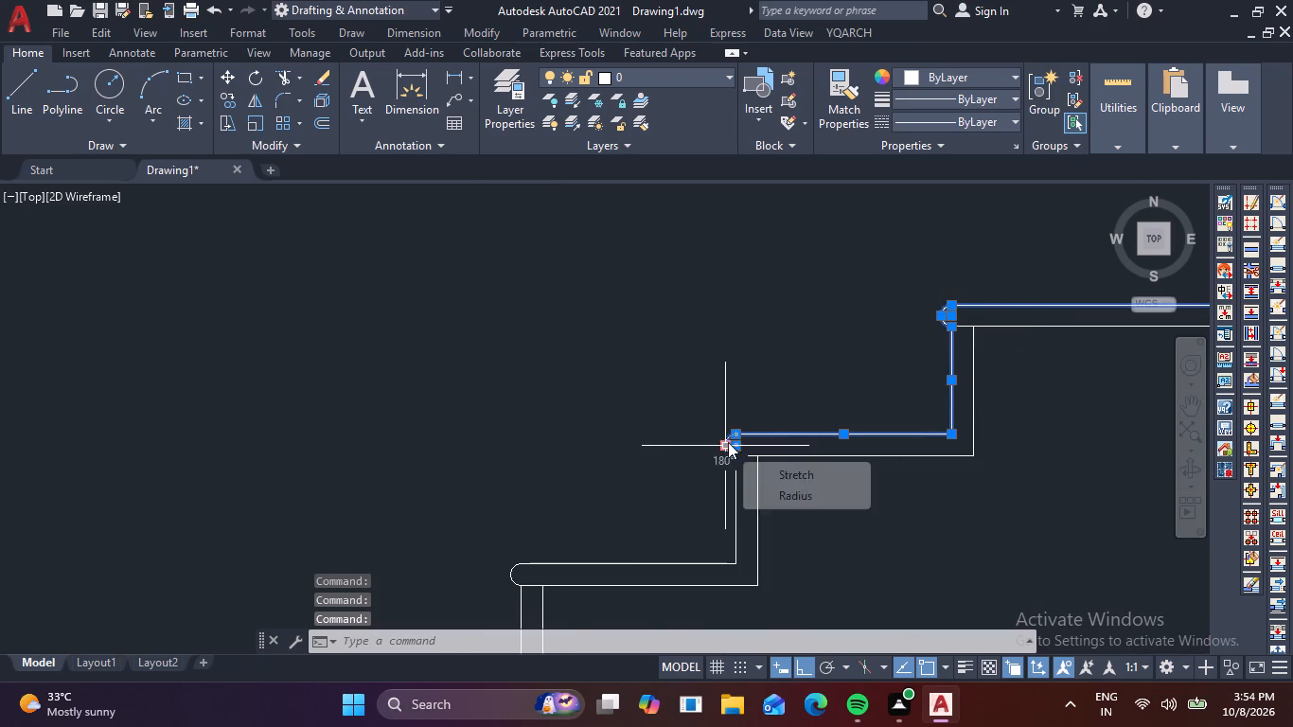
click(745, 523)
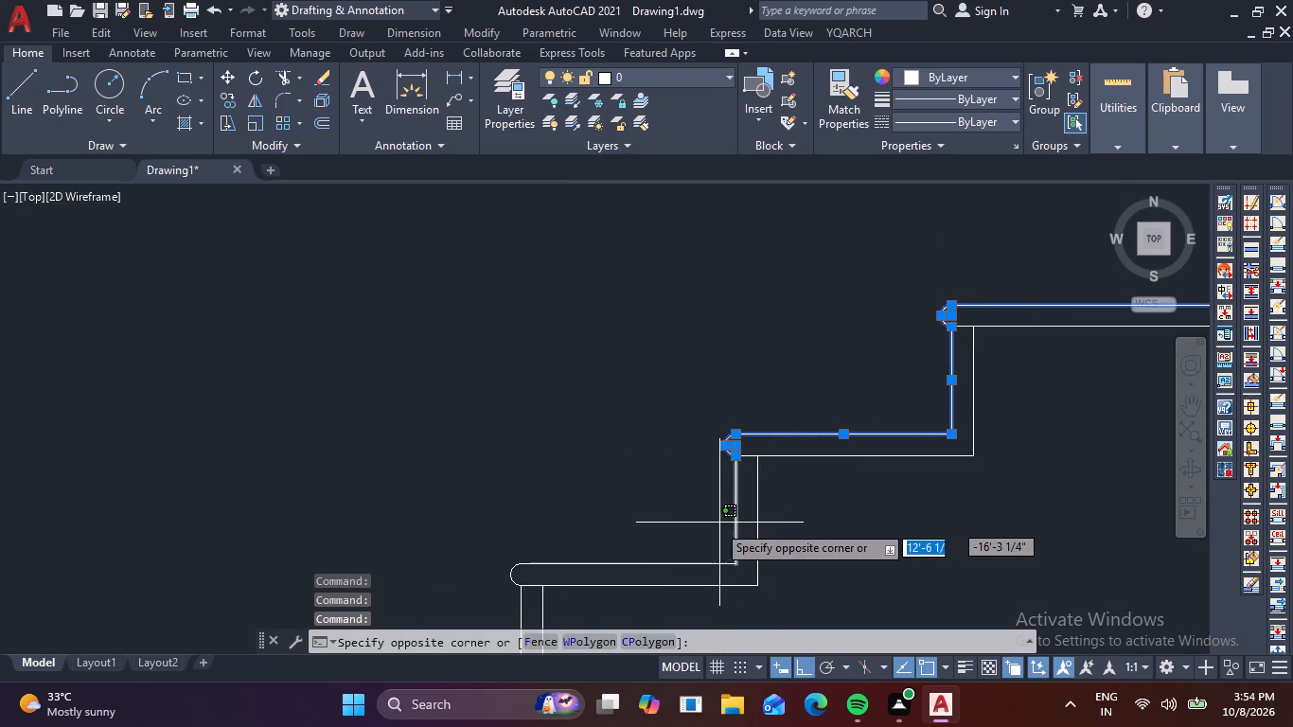
click(686, 529)
click(721, 566)
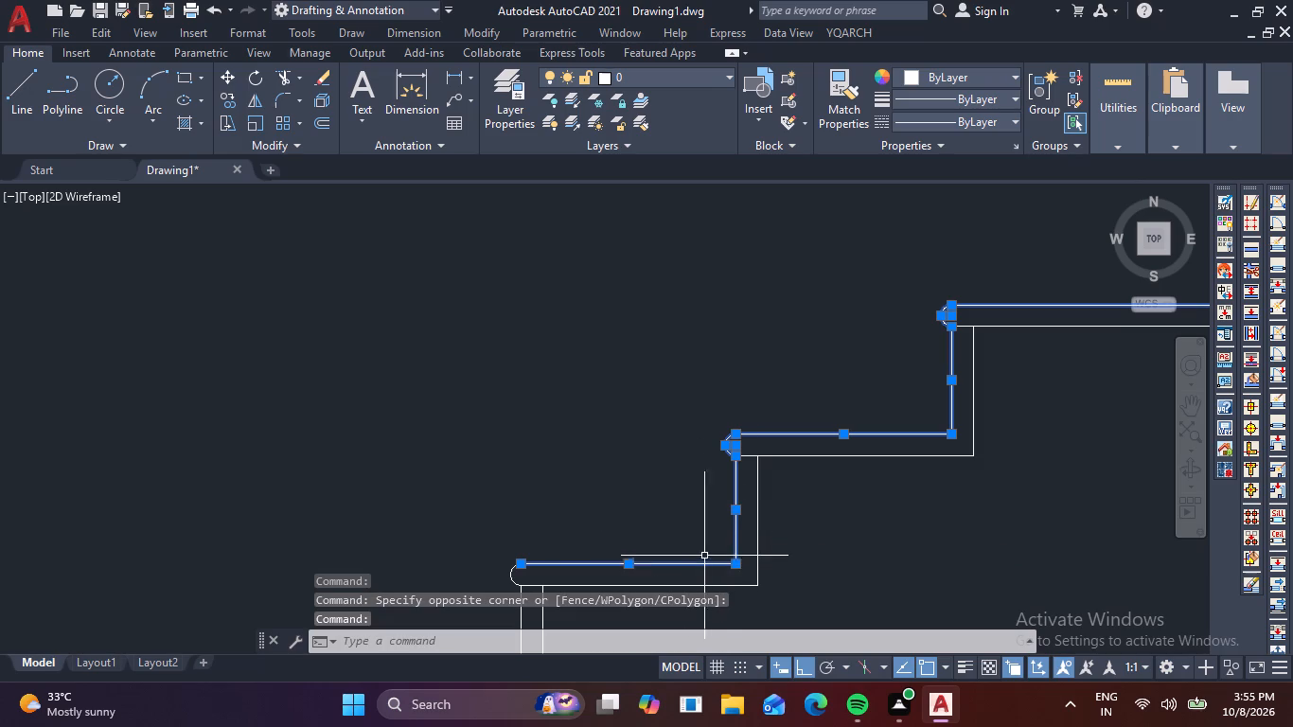
middle_drag(642, 557, 781, 439)
click(662, 487)
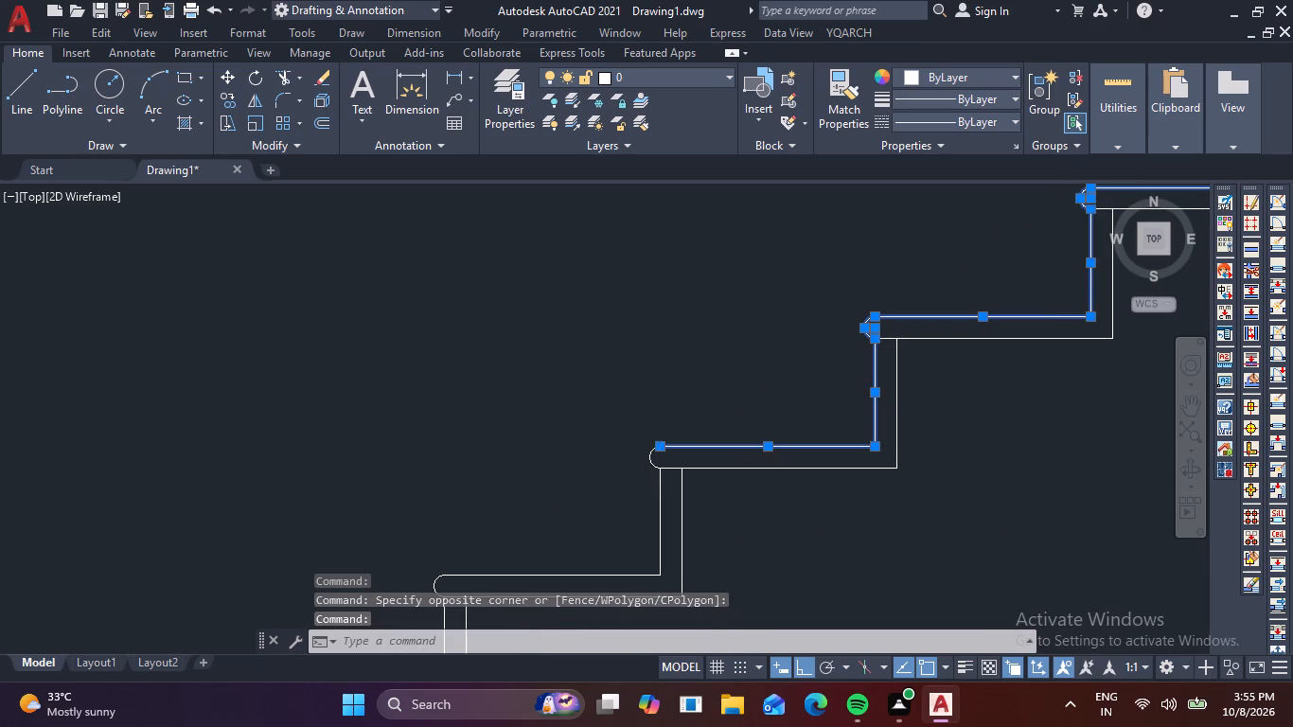
click(650, 462)
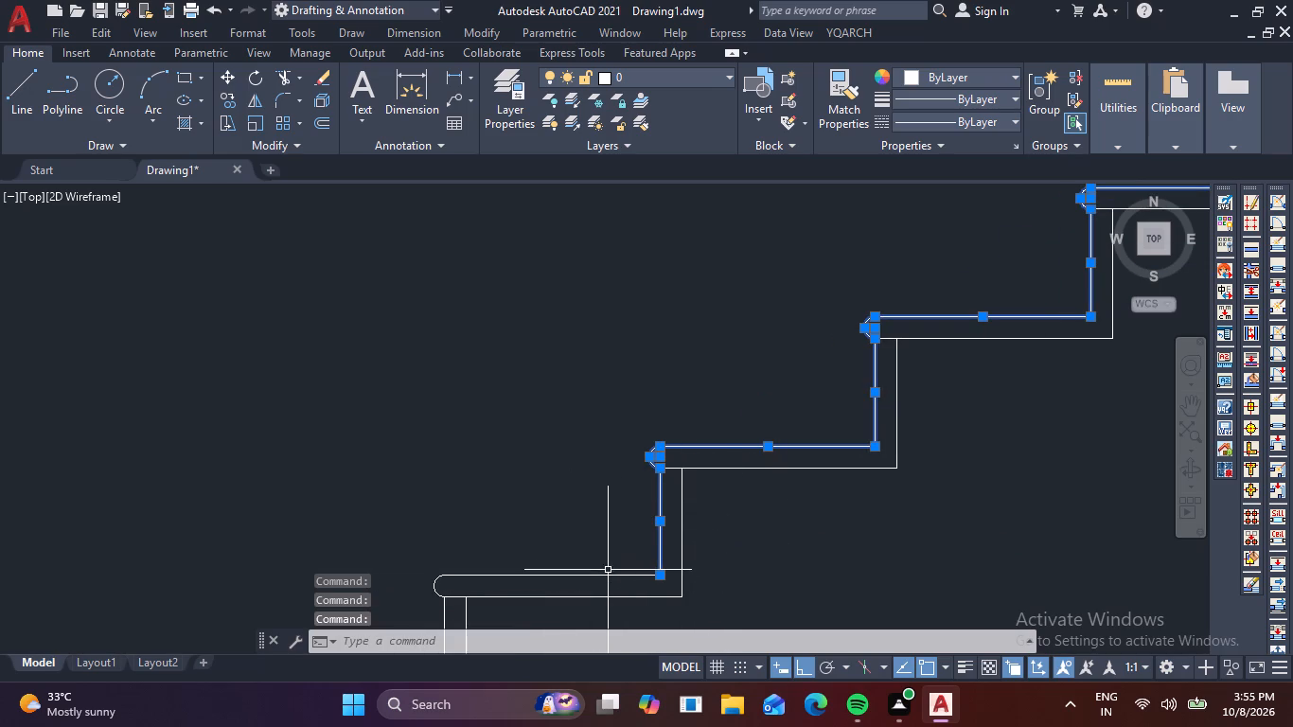
click(607, 576)
middle_drag(610, 534, 942, 320)
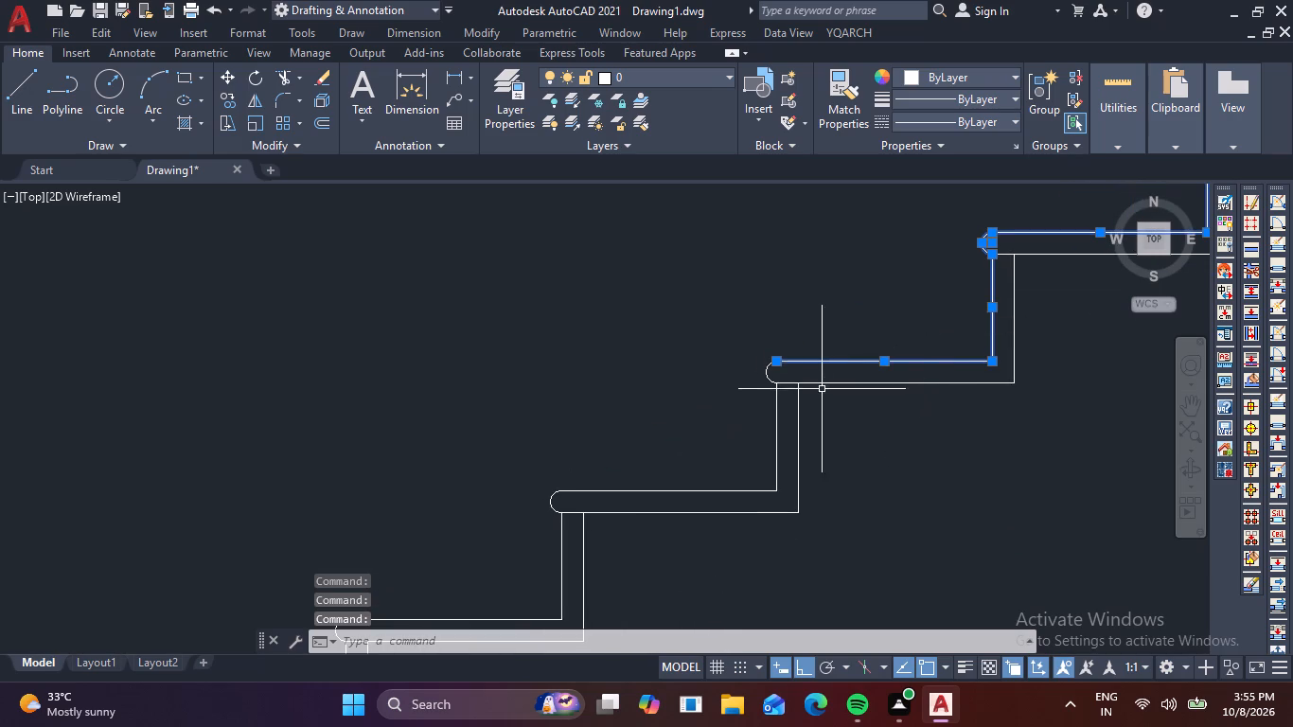
click(769, 373)
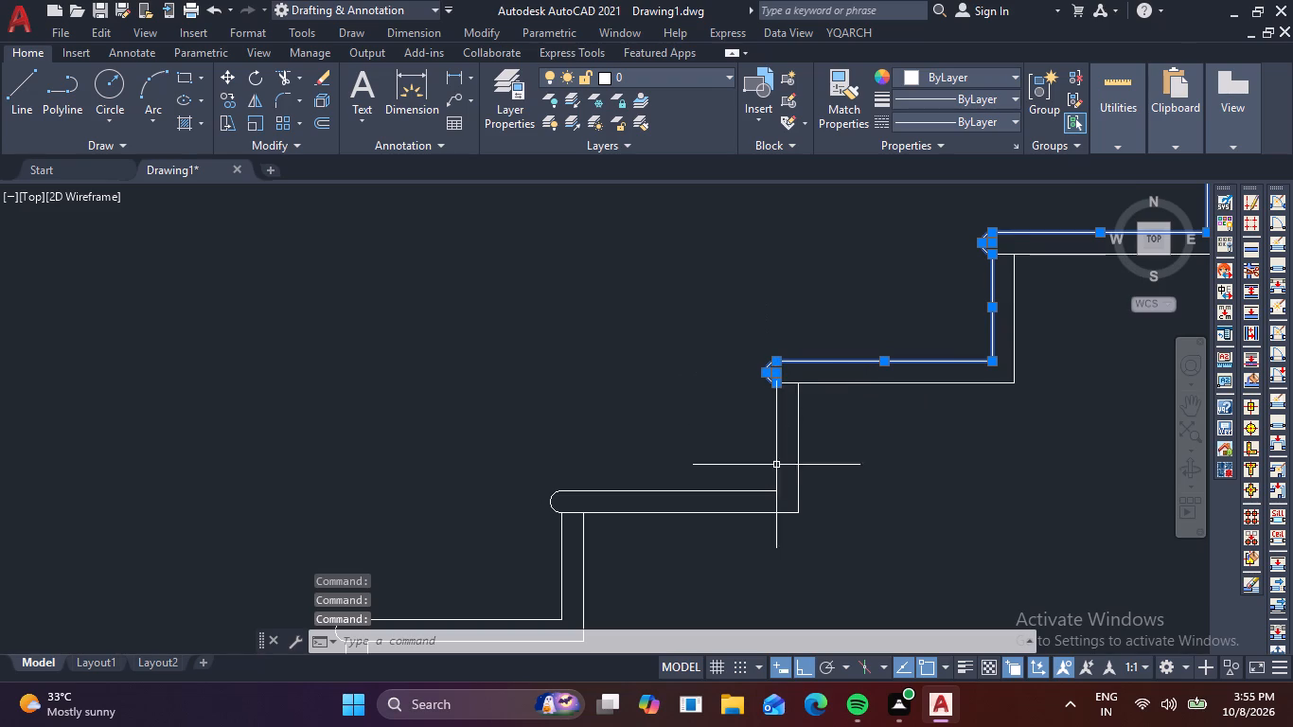
click(777, 500)
click(741, 464)
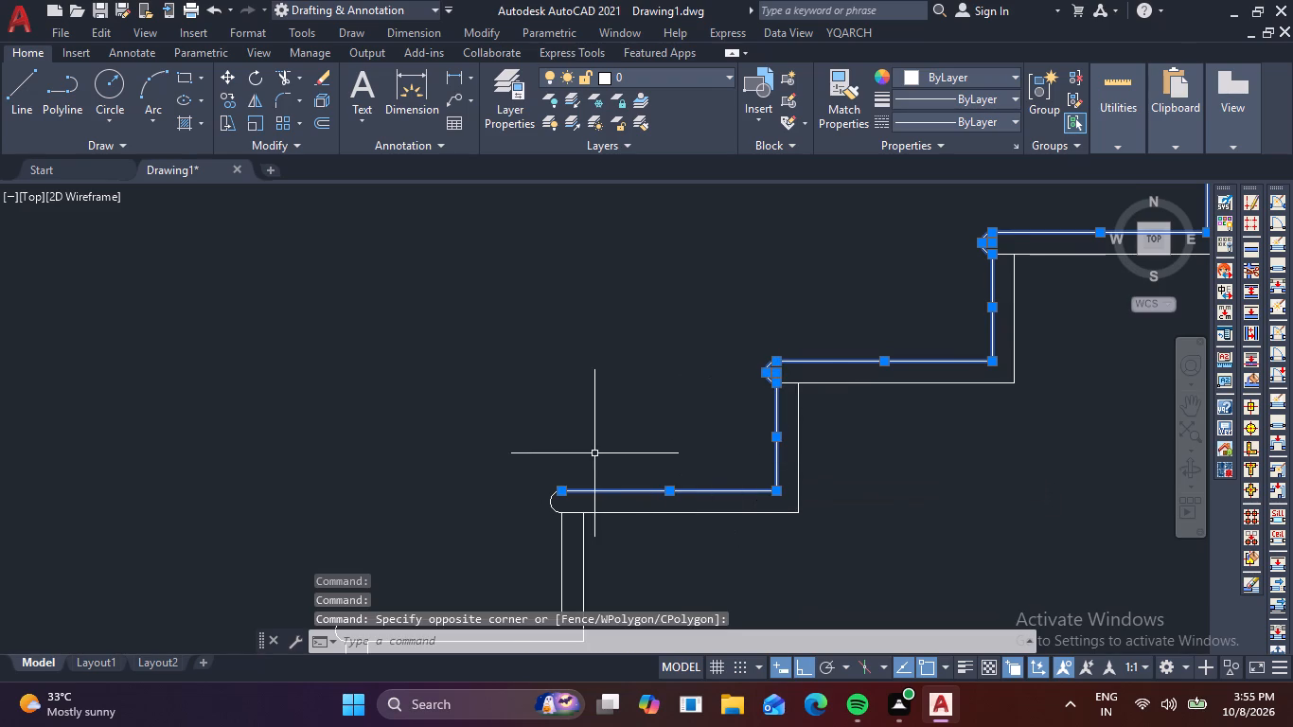
drag(593, 453, 672, 384)
middle_drag(672, 384, 782, 290)
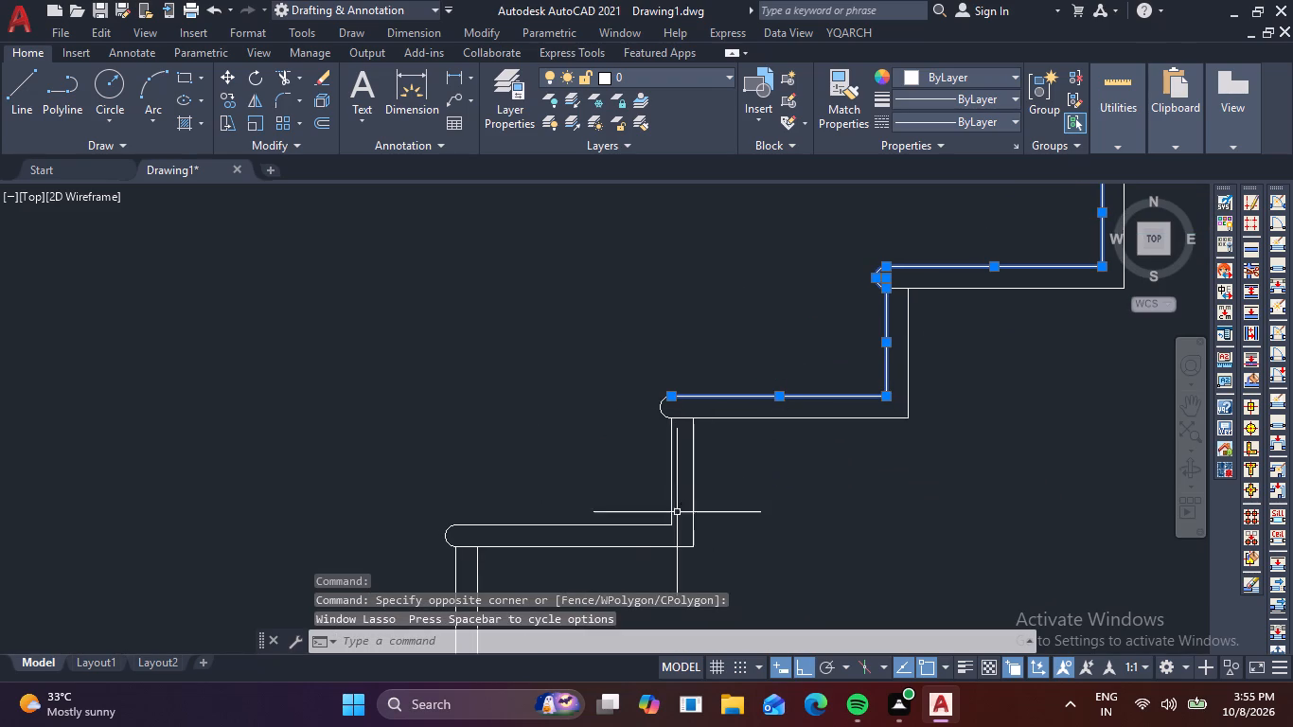
click(678, 525)
click(633, 515)
drag(665, 539, 662, 524)
click(649, 504)
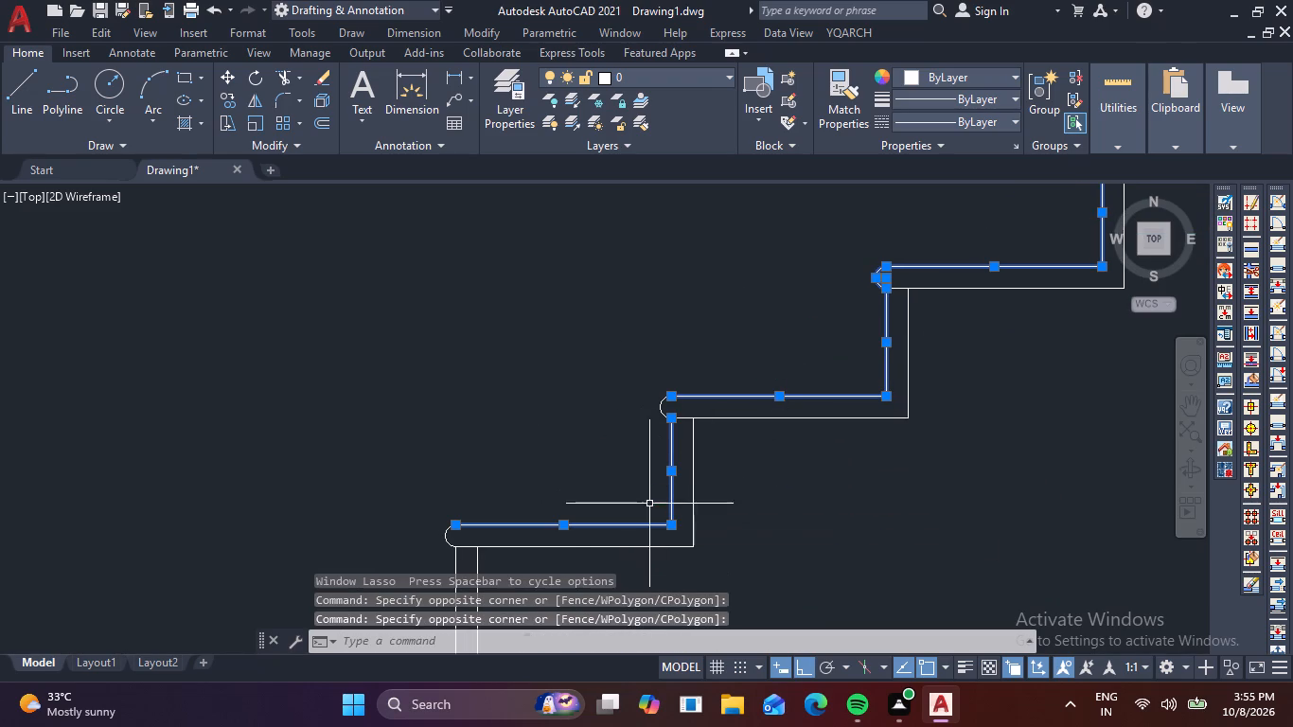
click(661, 408)
middle_drag(650, 391, 817, 268)
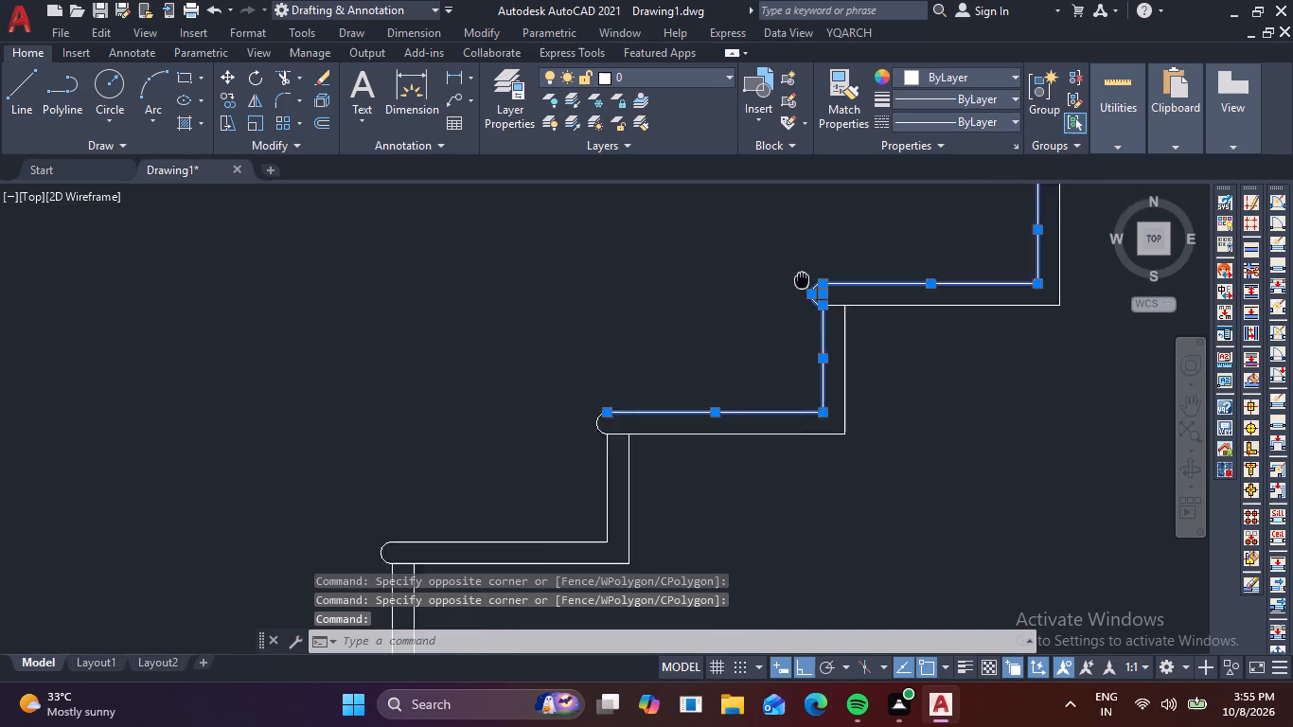
middle_drag(817, 268, 912, 209)
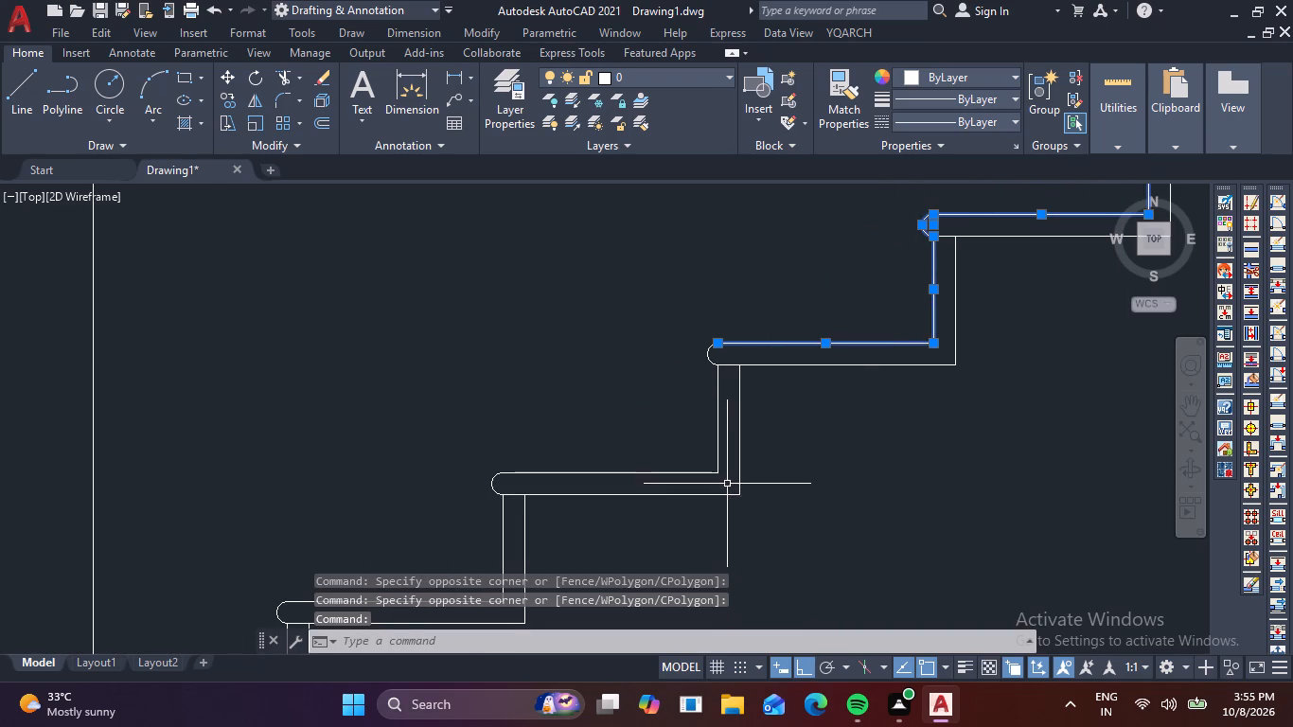
click(727, 484)
click(673, 439)
click(711, 351)
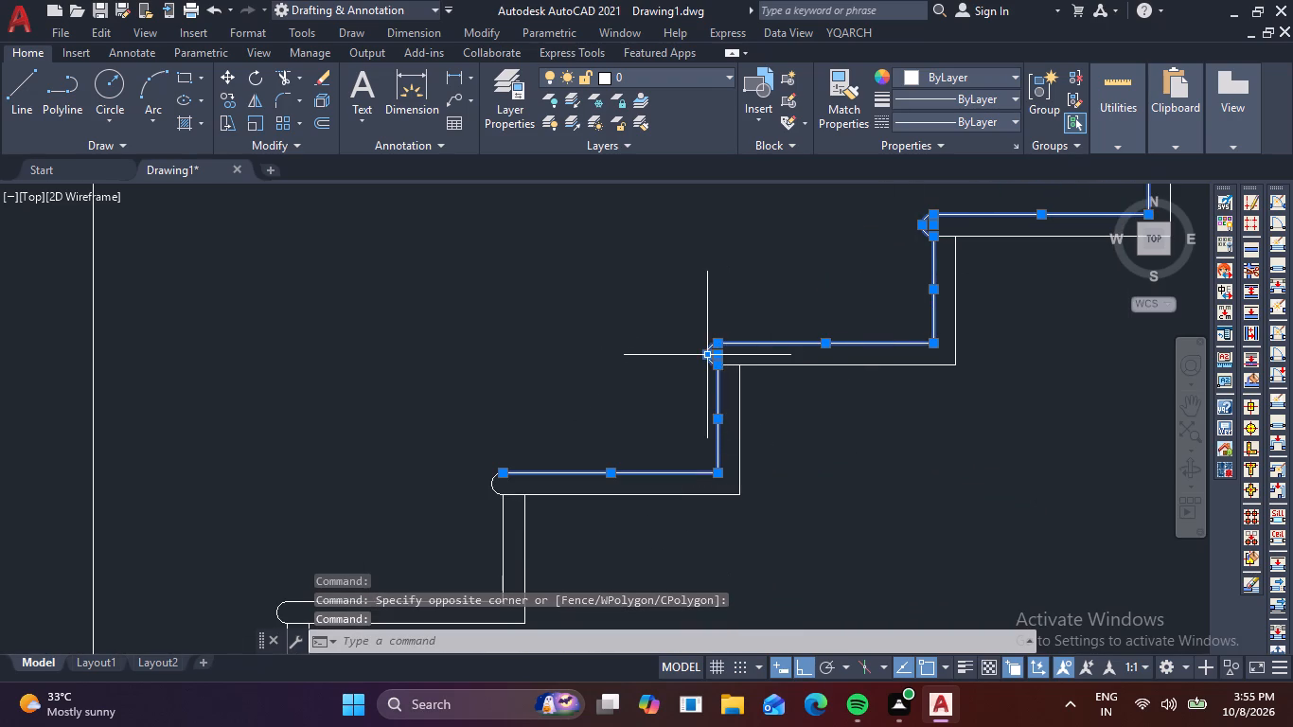
click(690, 353)
middle_click(655, 435)
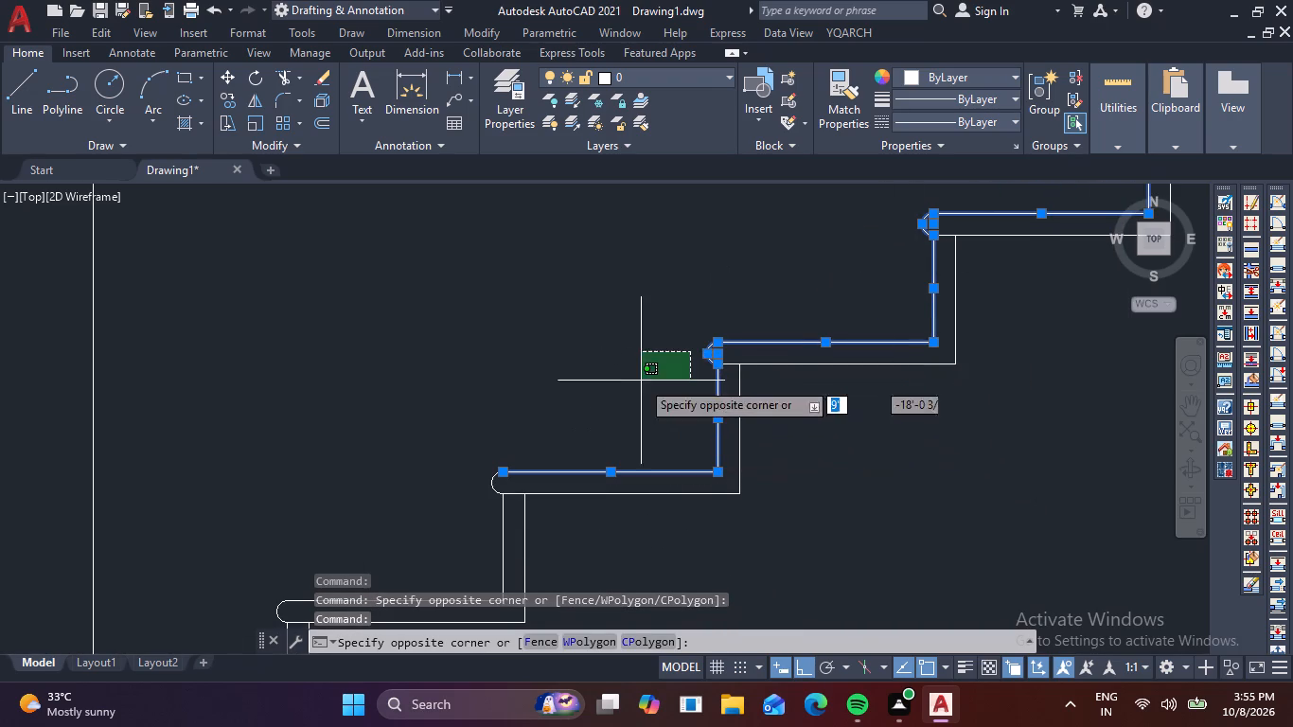
middle_drag(627, 388, 802, 285)
click(802, 284)
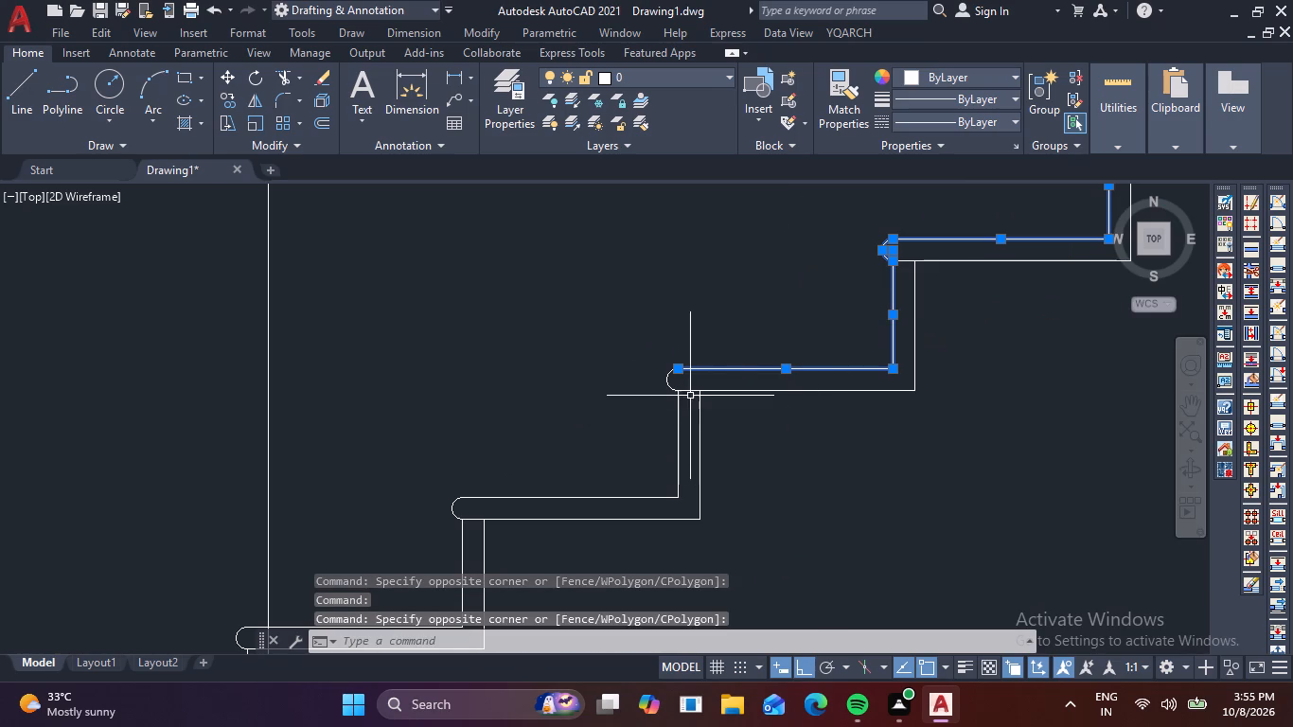
click(683, 504)
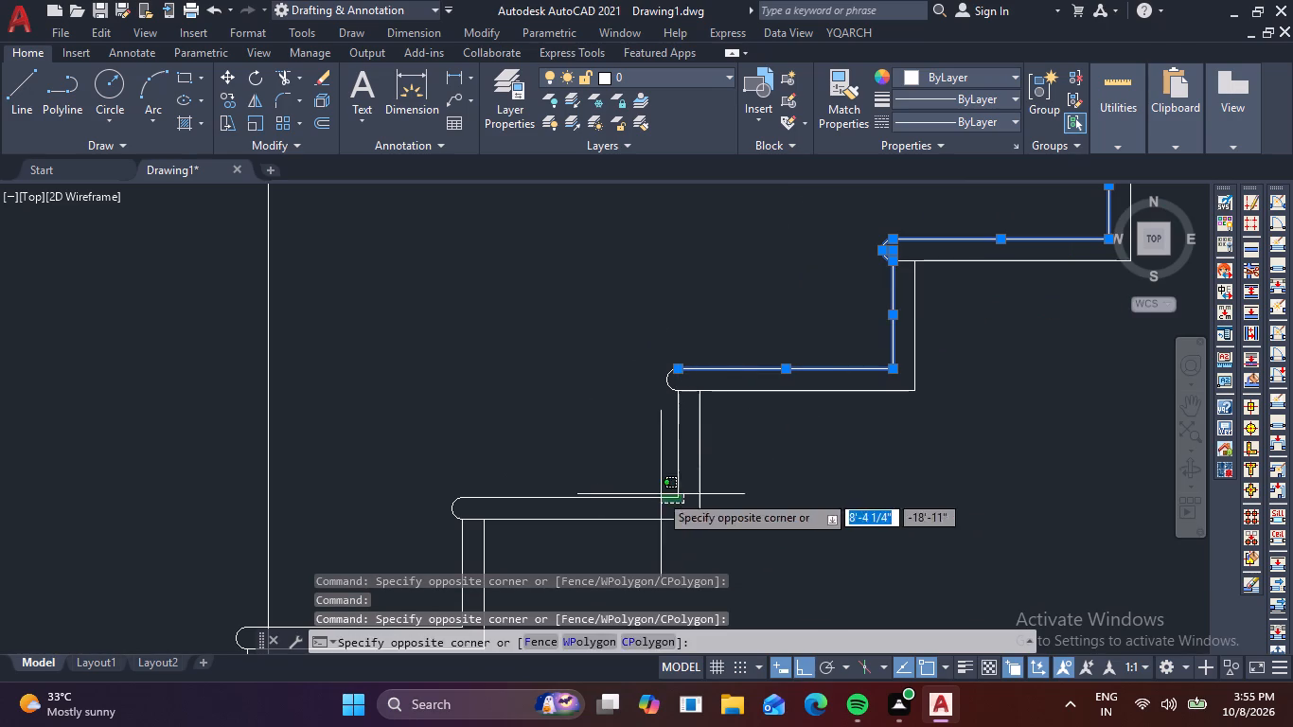
click(659, 493)
click(667, 378)
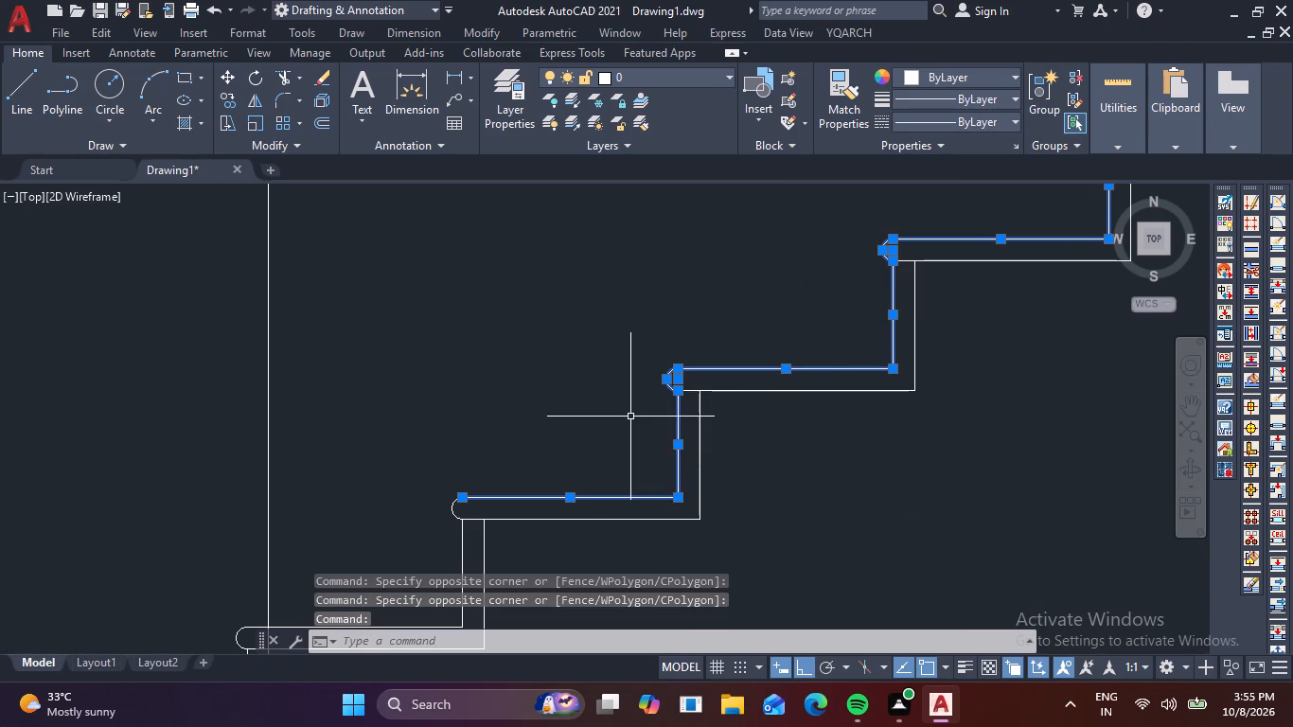
middle_drag(619, 439, 800, 255)
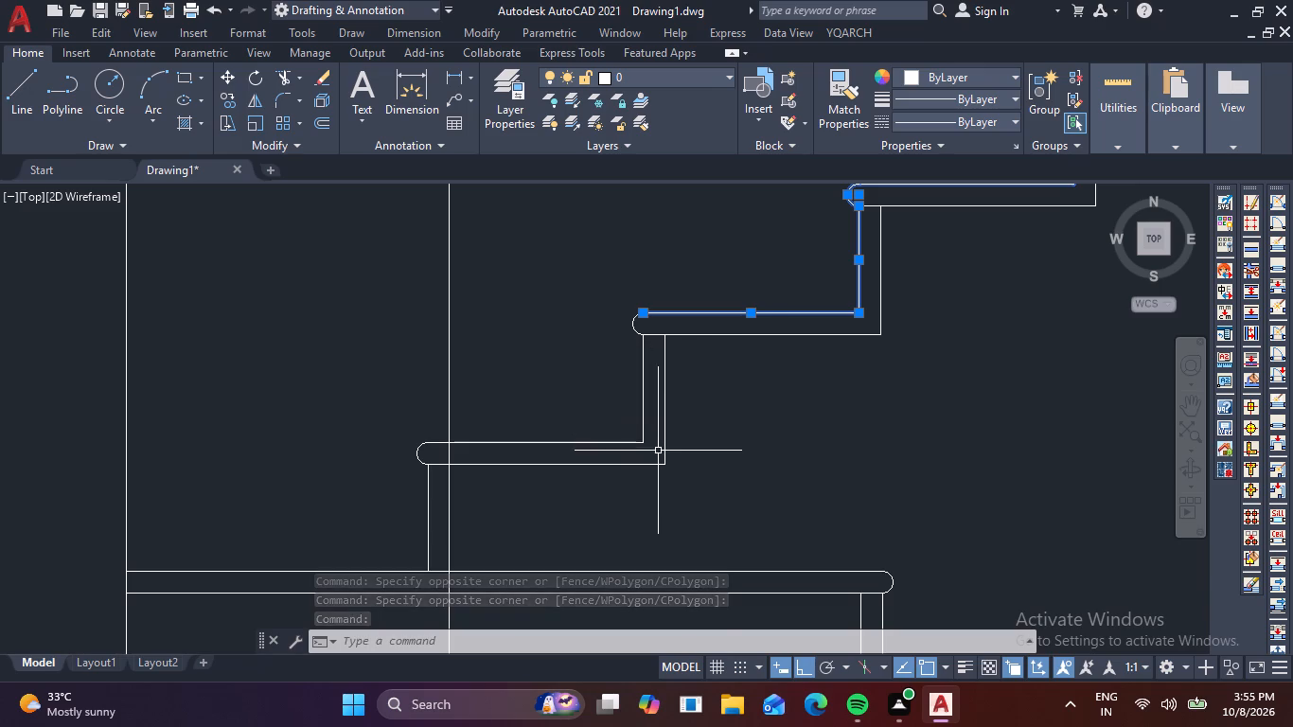
click(658, 451)
click(627, 421)
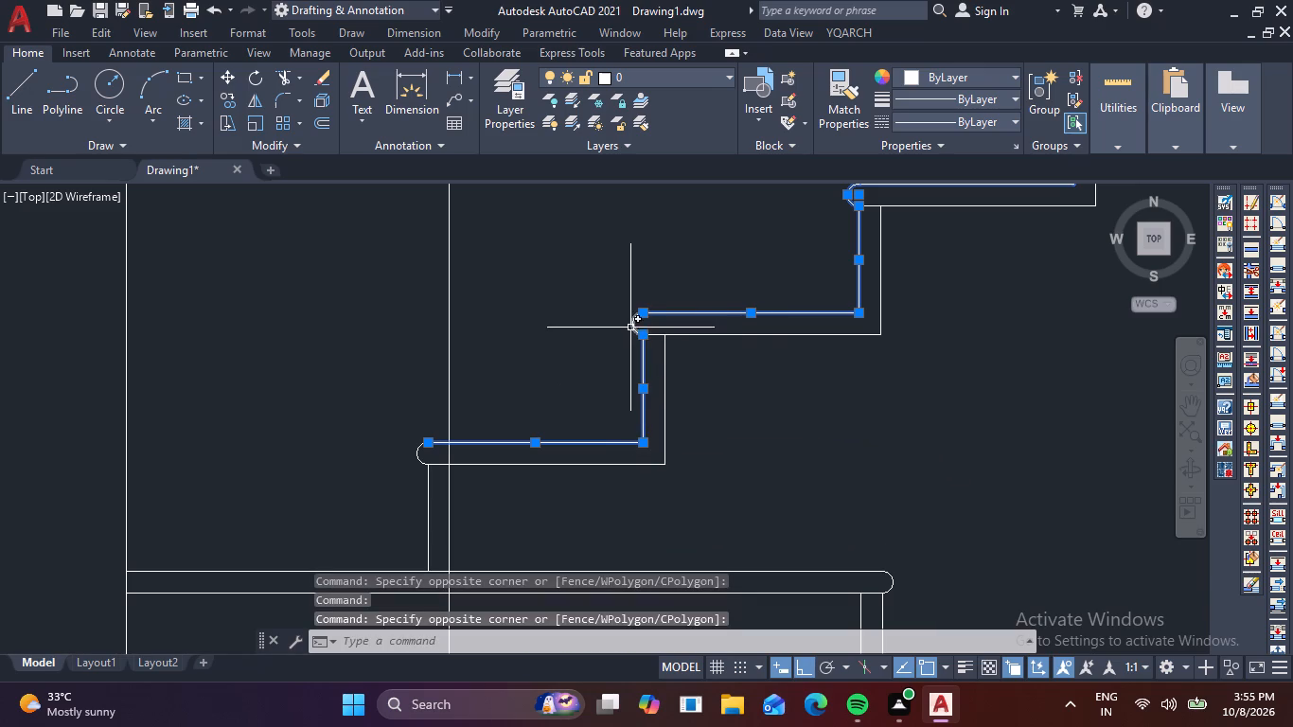
click(630, 328)
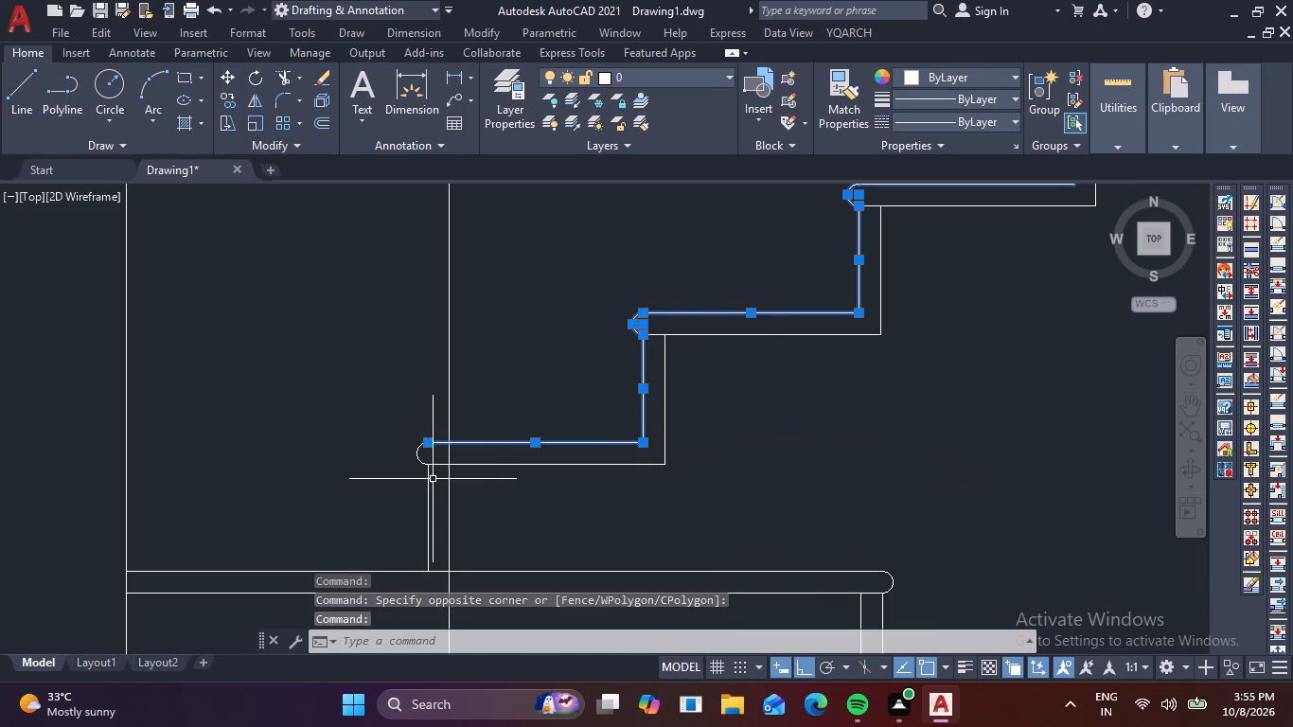
drag(438, 518, 429, 515)
click(399, 503)
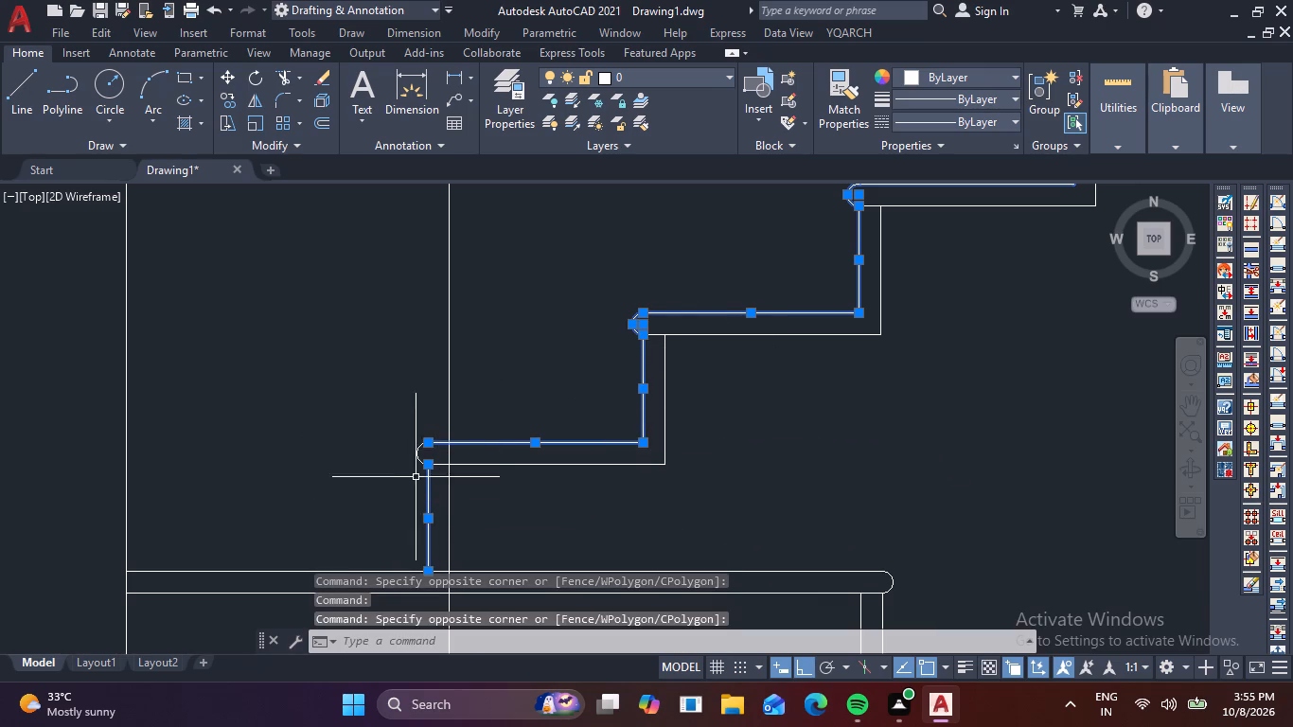
click(416, 450)
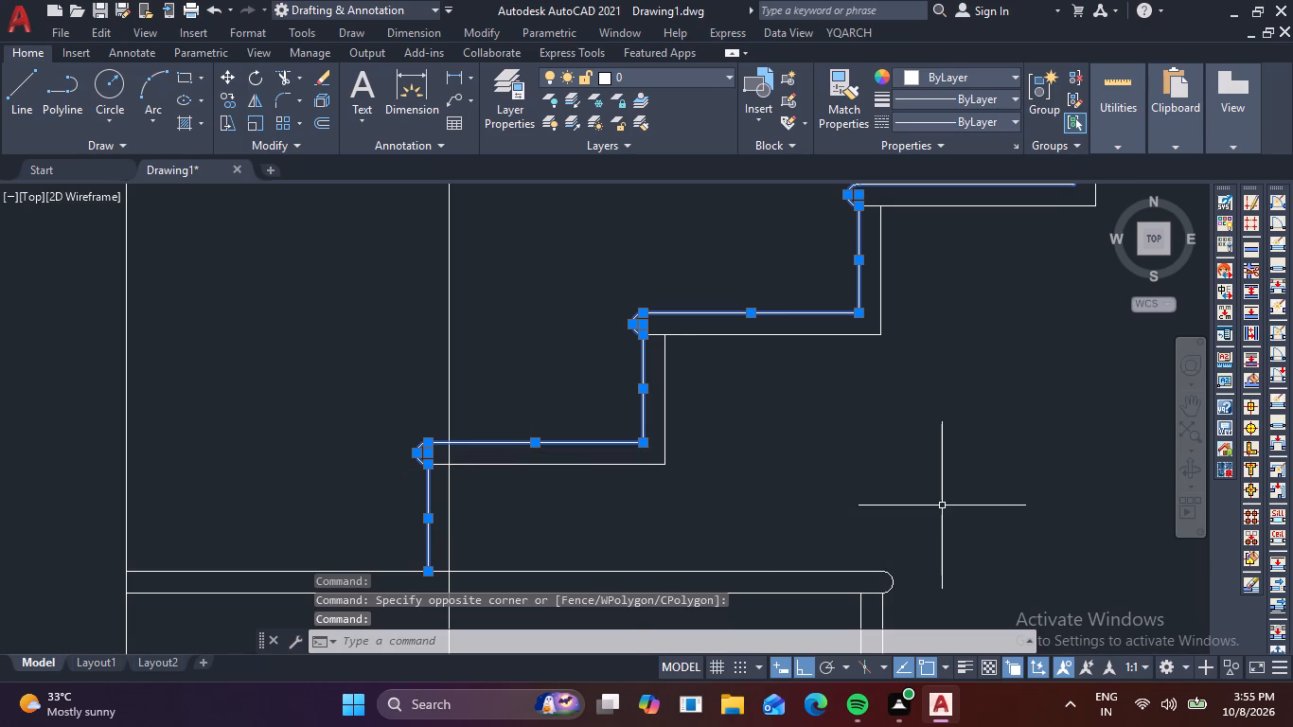
scroll(943, 504, down, 1)
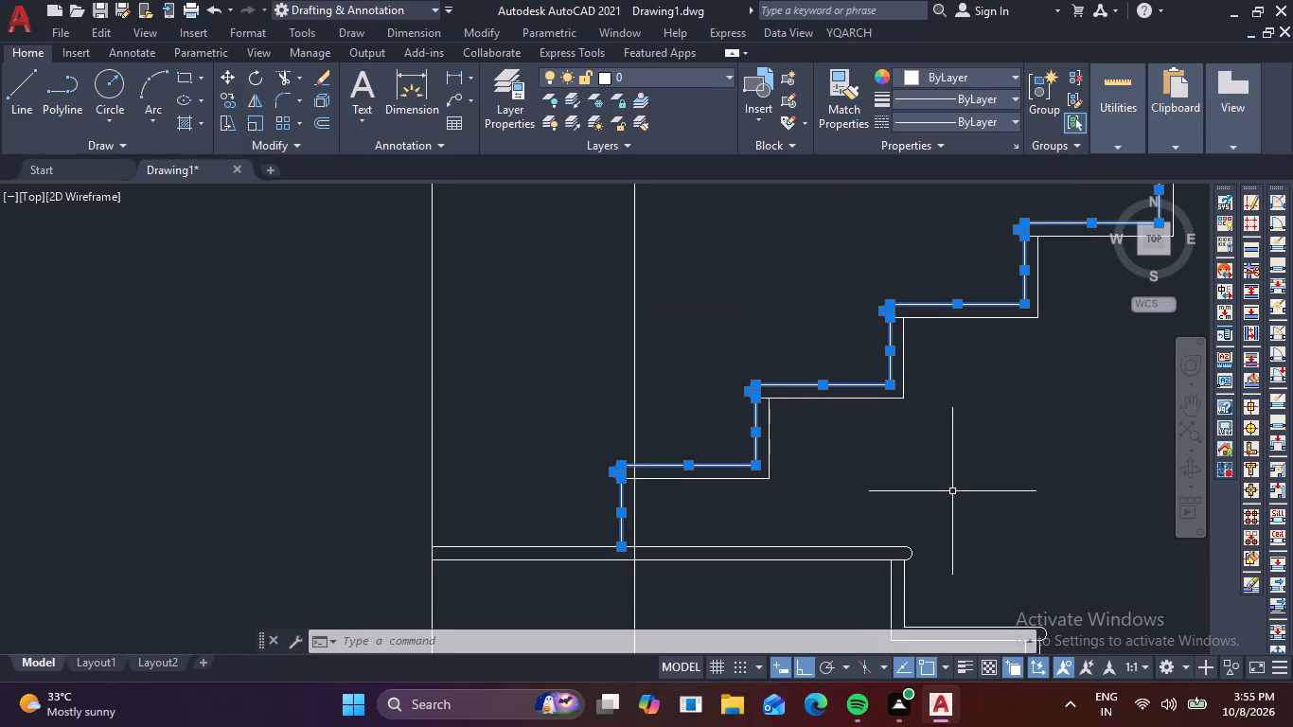
text(J)
key(space)
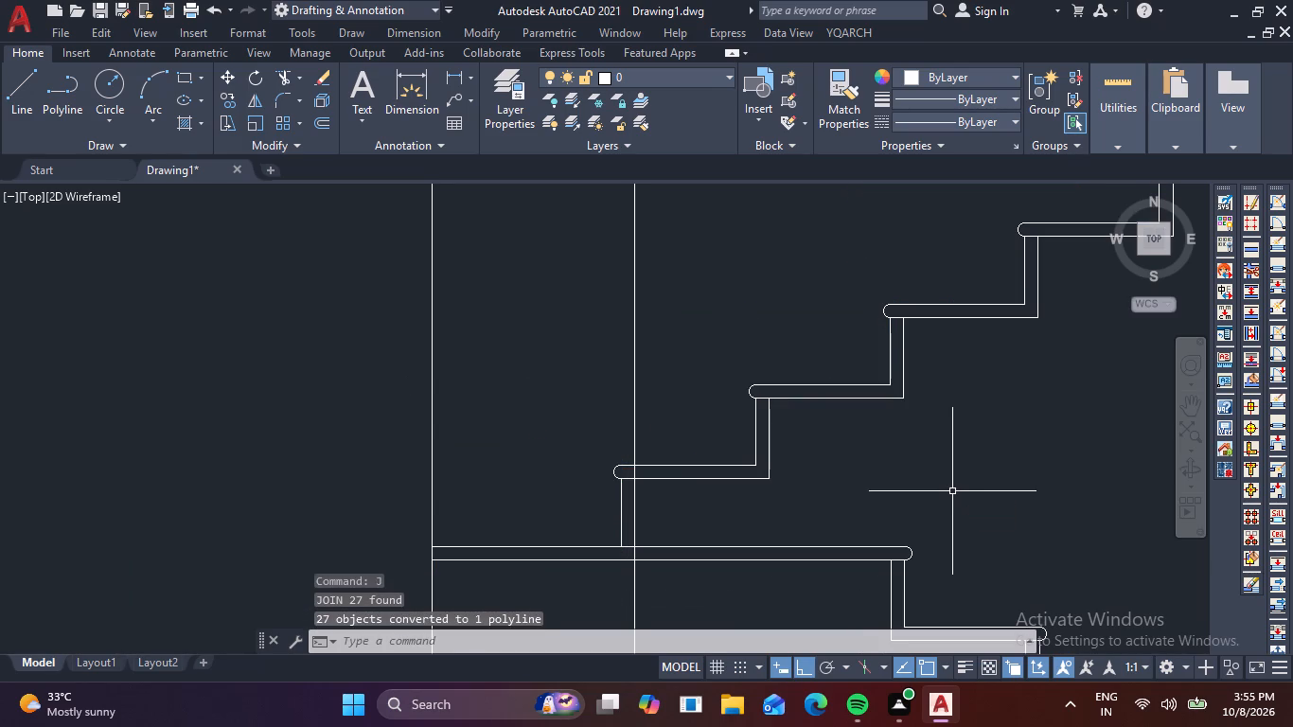
Offset the upper flight's joined outline 0.6" outward, to the upper side of the steps.
middle_drag(952, 491, 869, 613)
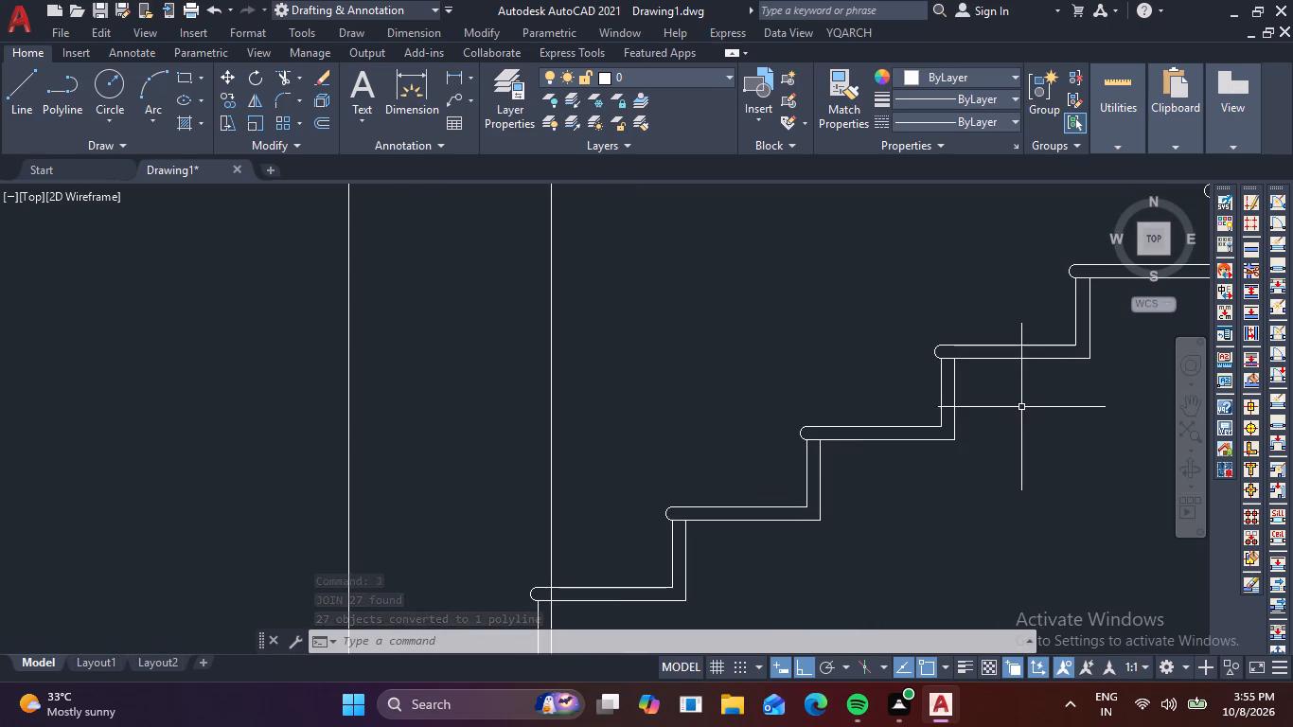
key(o)
key(Return)
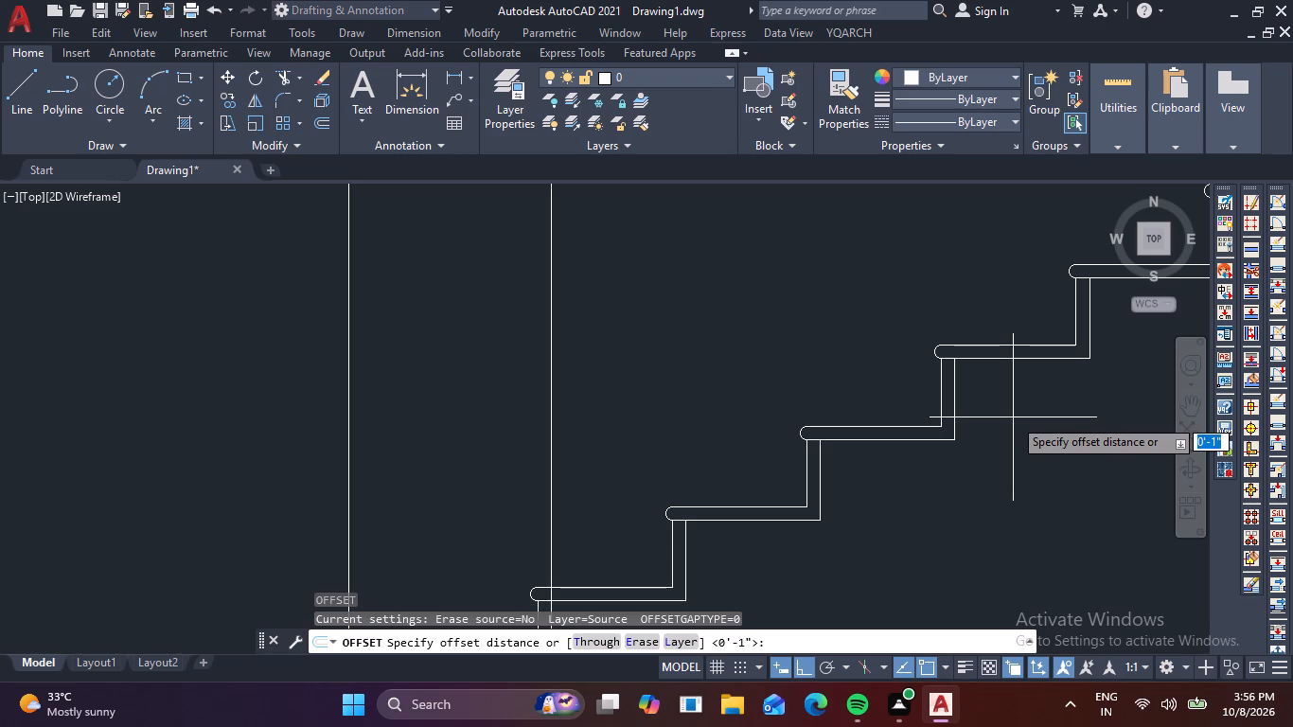
text(.6)
key(shift+quotedbl)
key(Return)
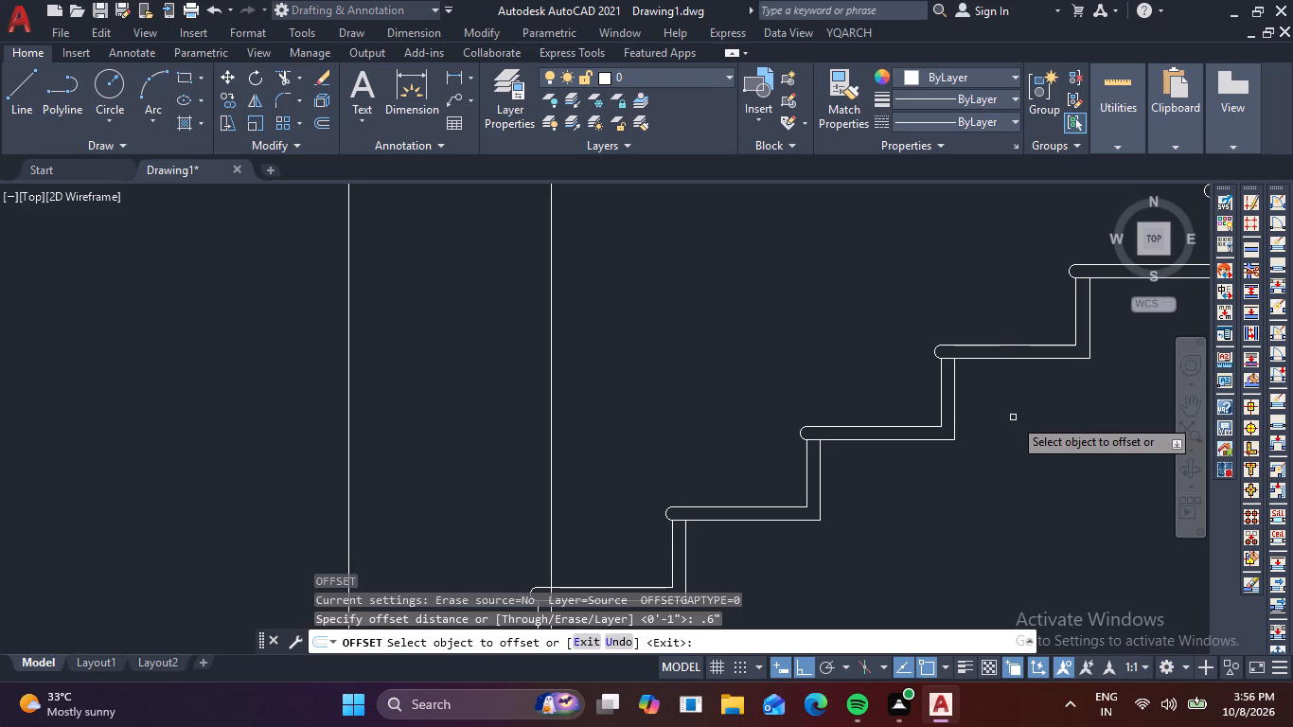
click(1003, 343)
click(973, 344)
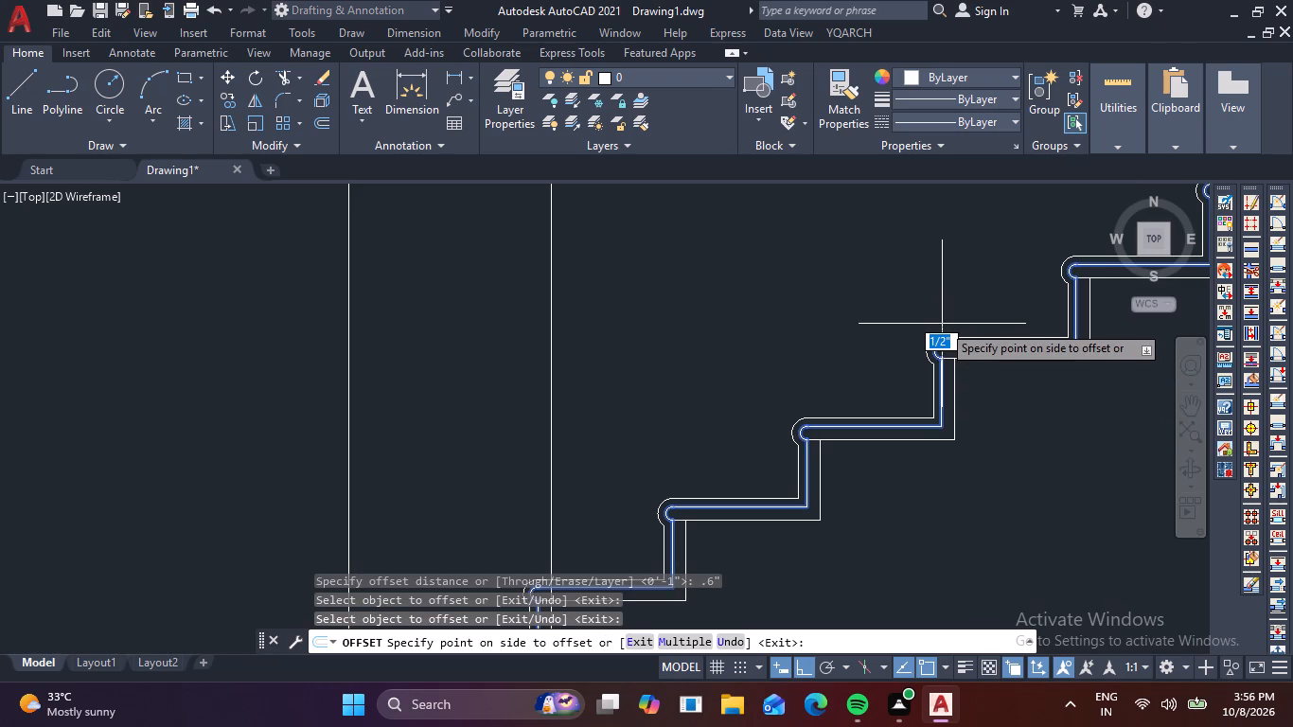
click(942, 324)
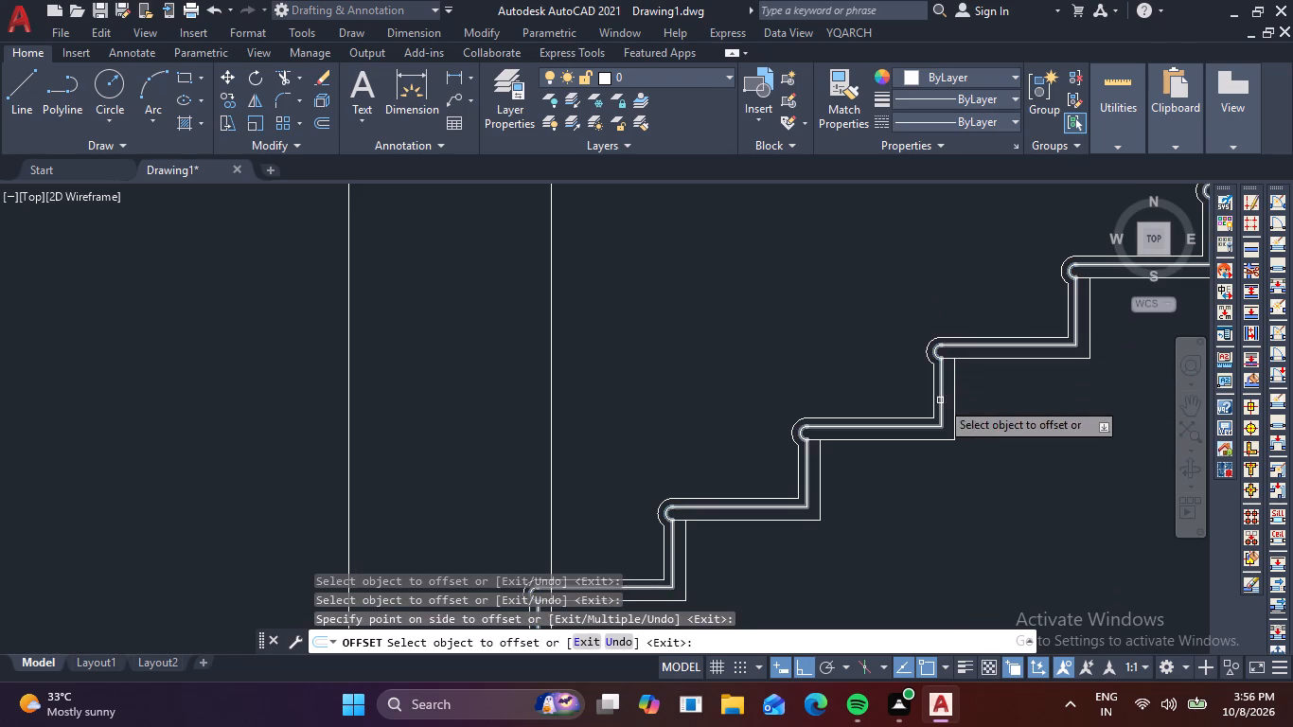
scroll(940, 400, down, 4)
scroll(1034, 420, up, 2)
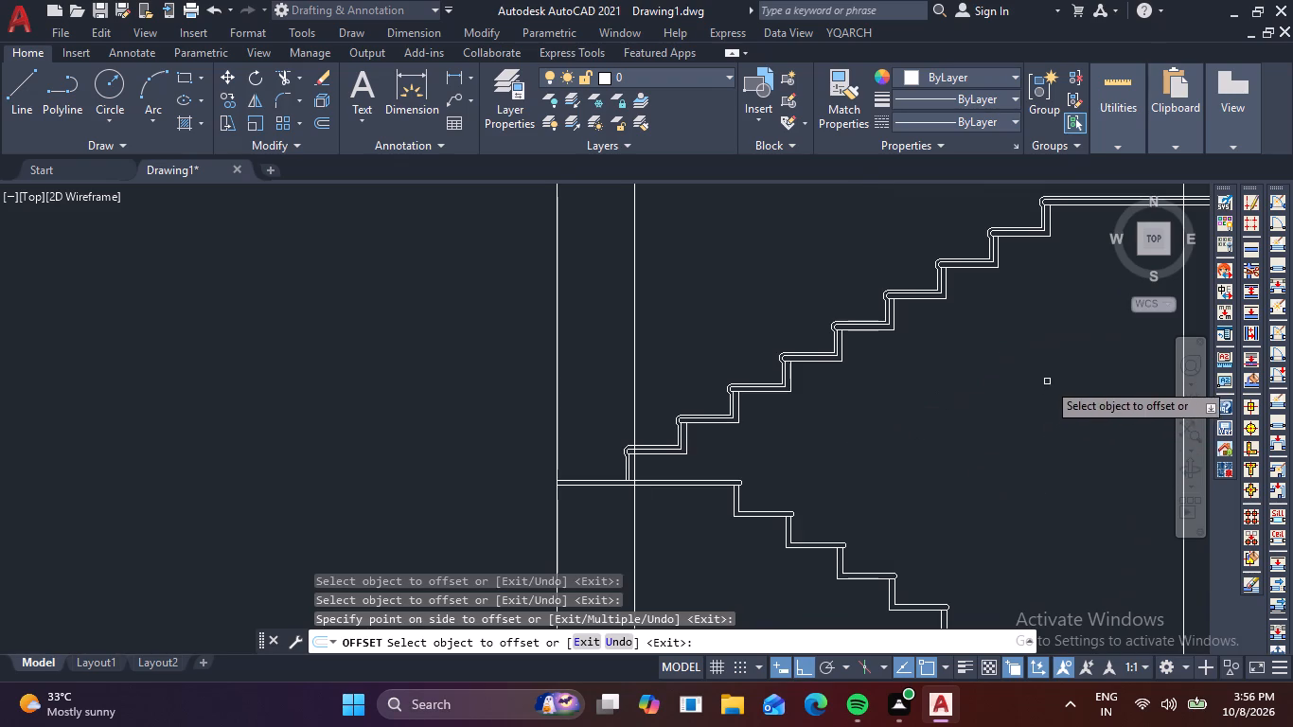
middle_drag(1046, 381, 971, 448)
key(Escape)
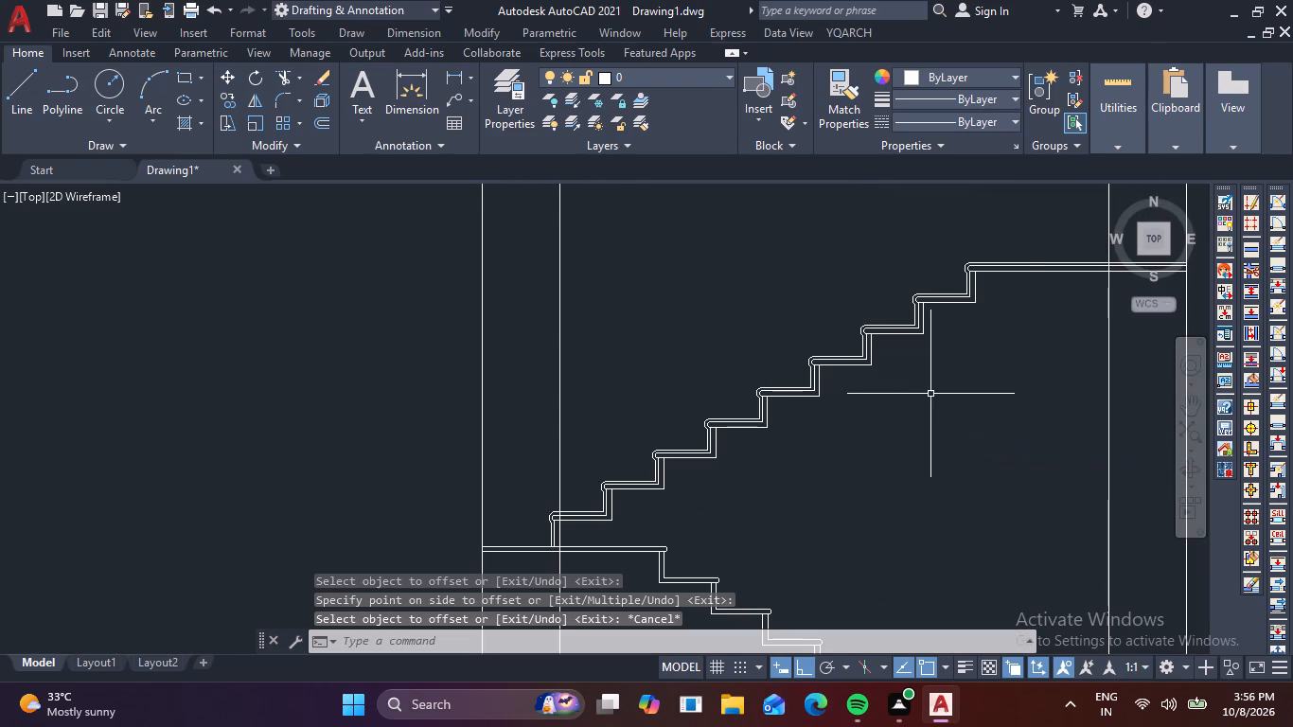
Load the ACAD_ISO07W100 ISO dot linetype from acad.lin into the drawing.
scroll(1036, 243, up, 2)
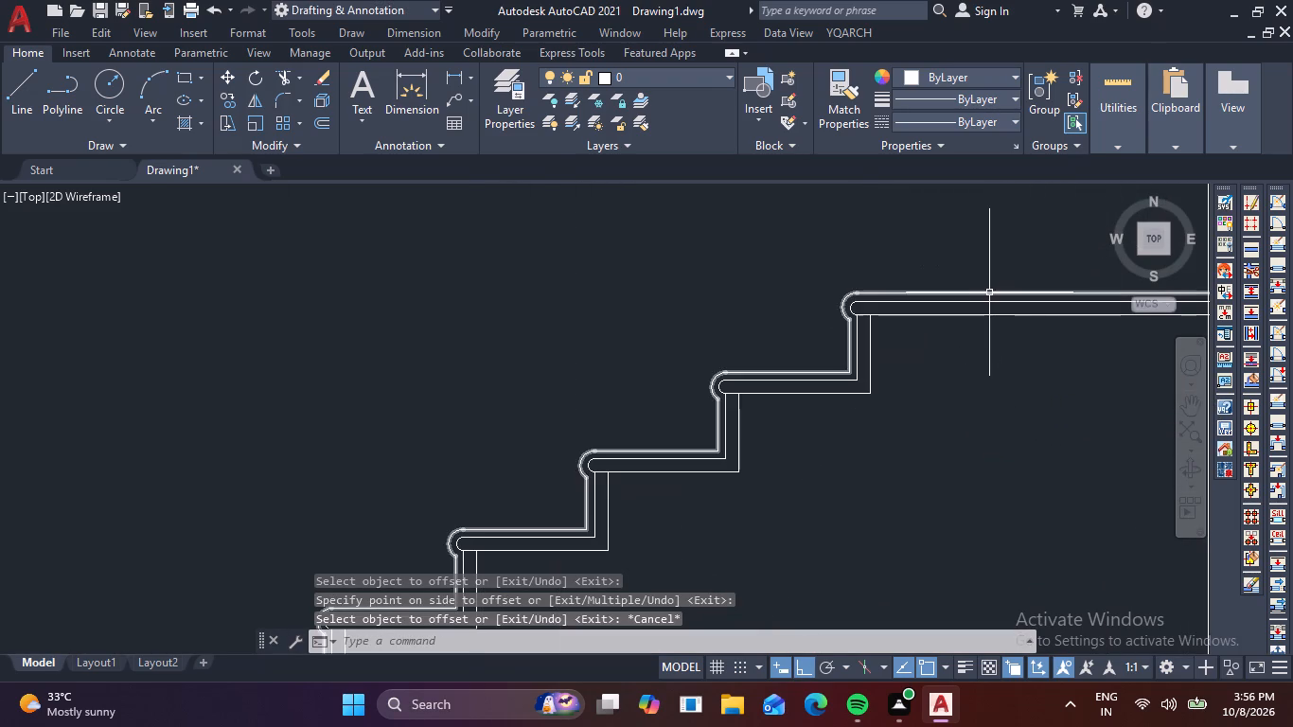
click(989, 293)
click(1005, 117)
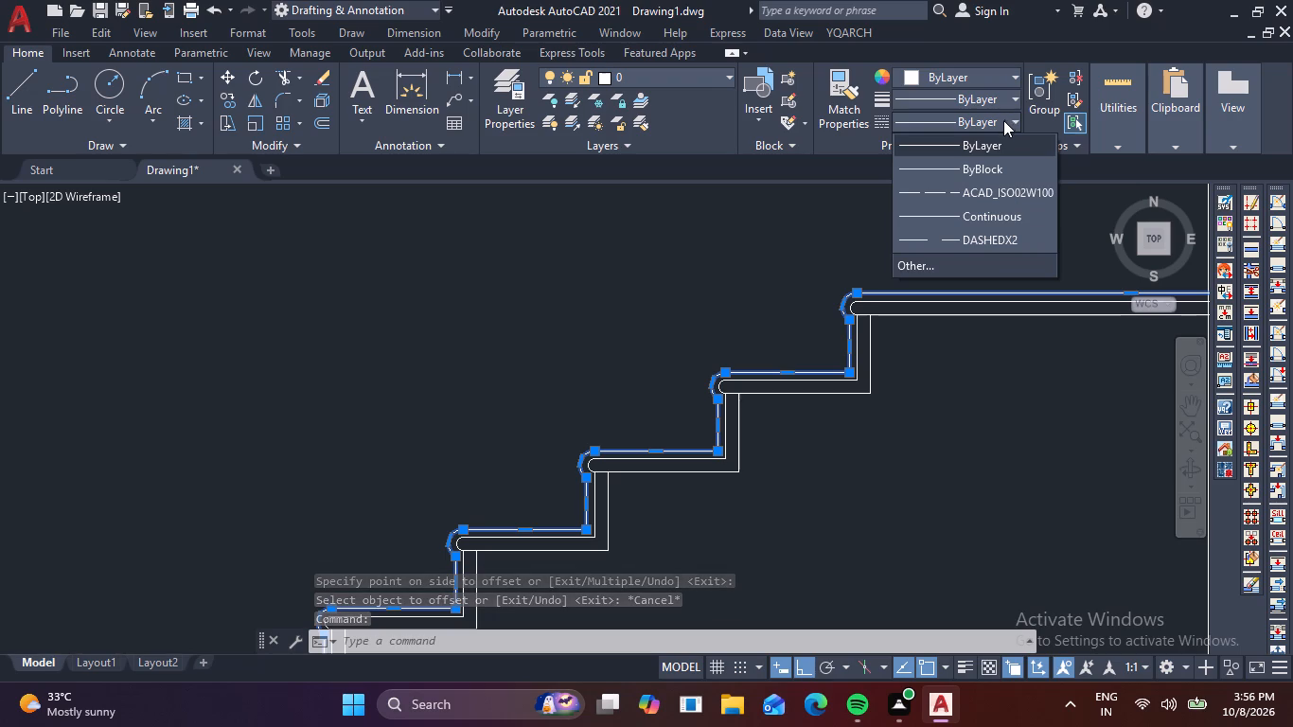
click(977, 261)
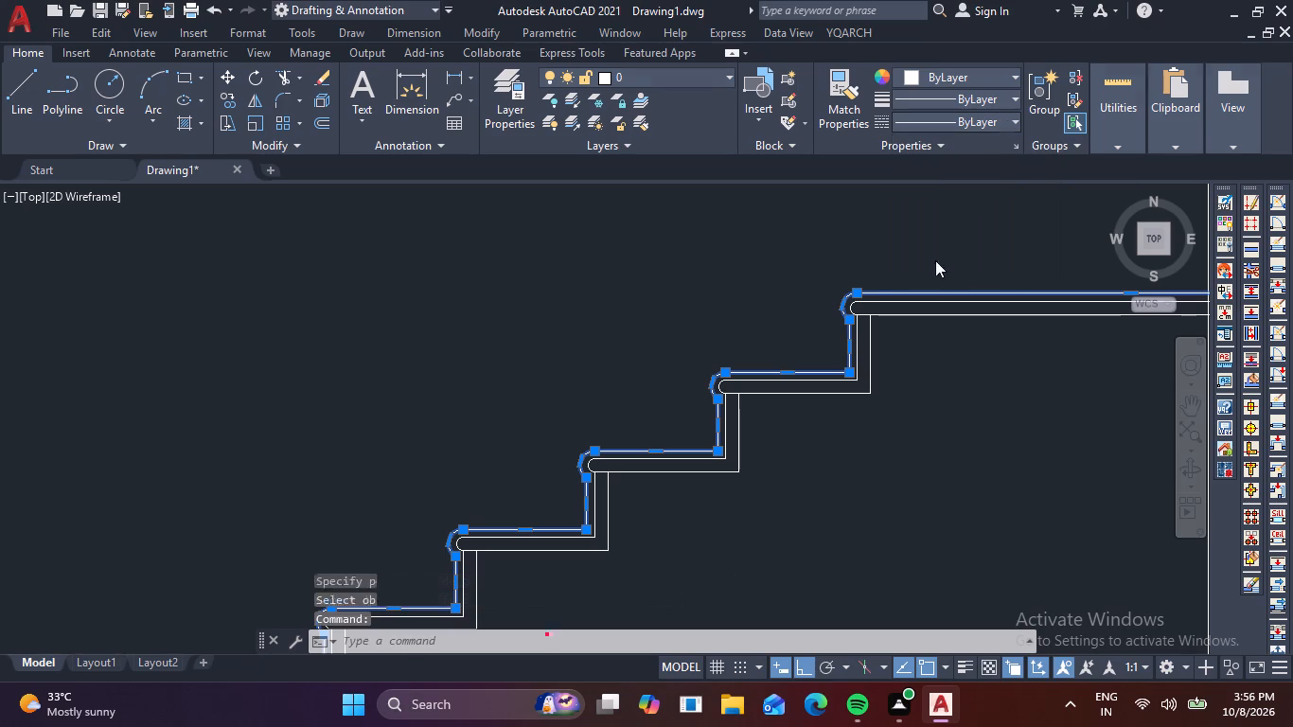
click(803, 192)
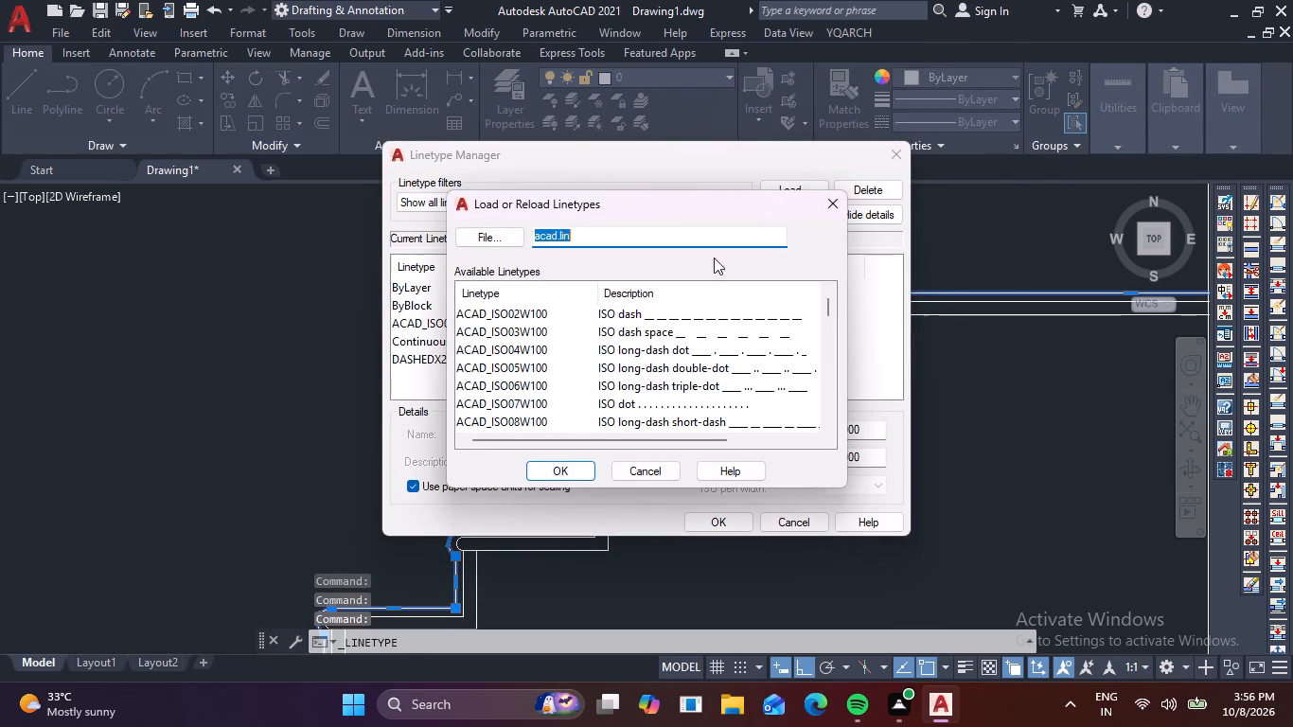
click(539, 403)
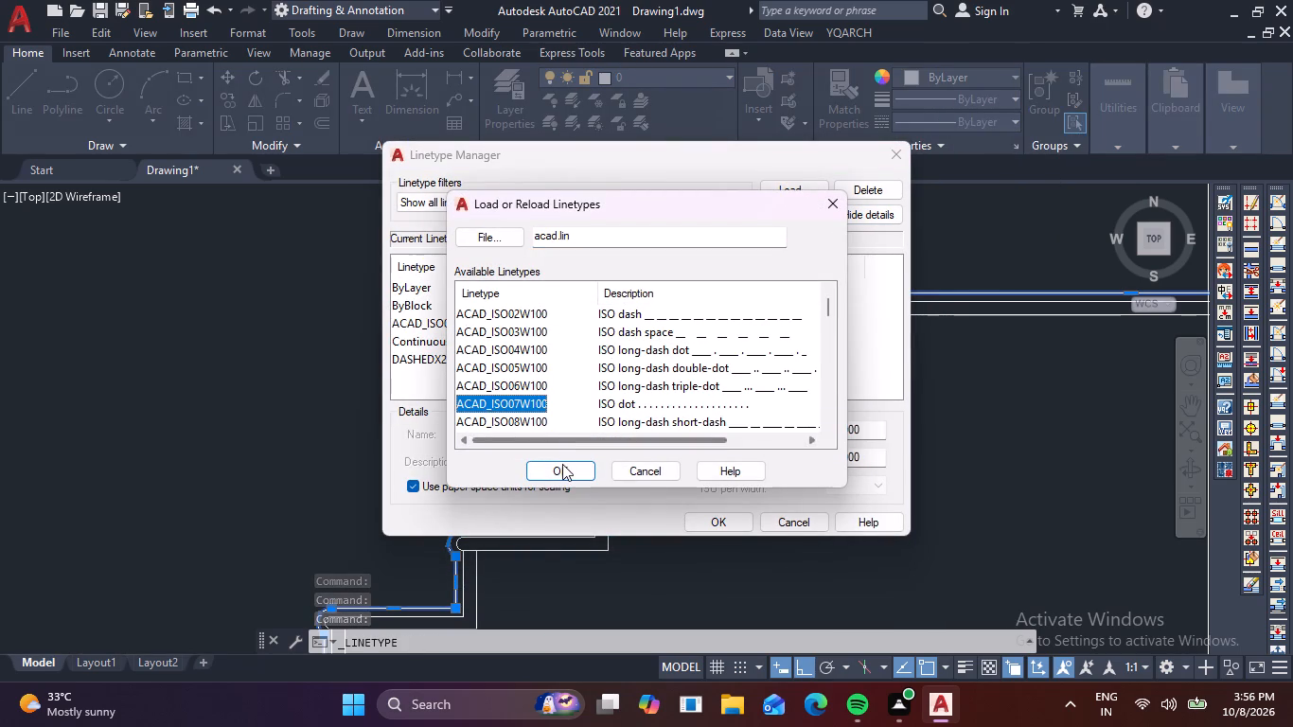
click(562, 464)
click(717, 520)
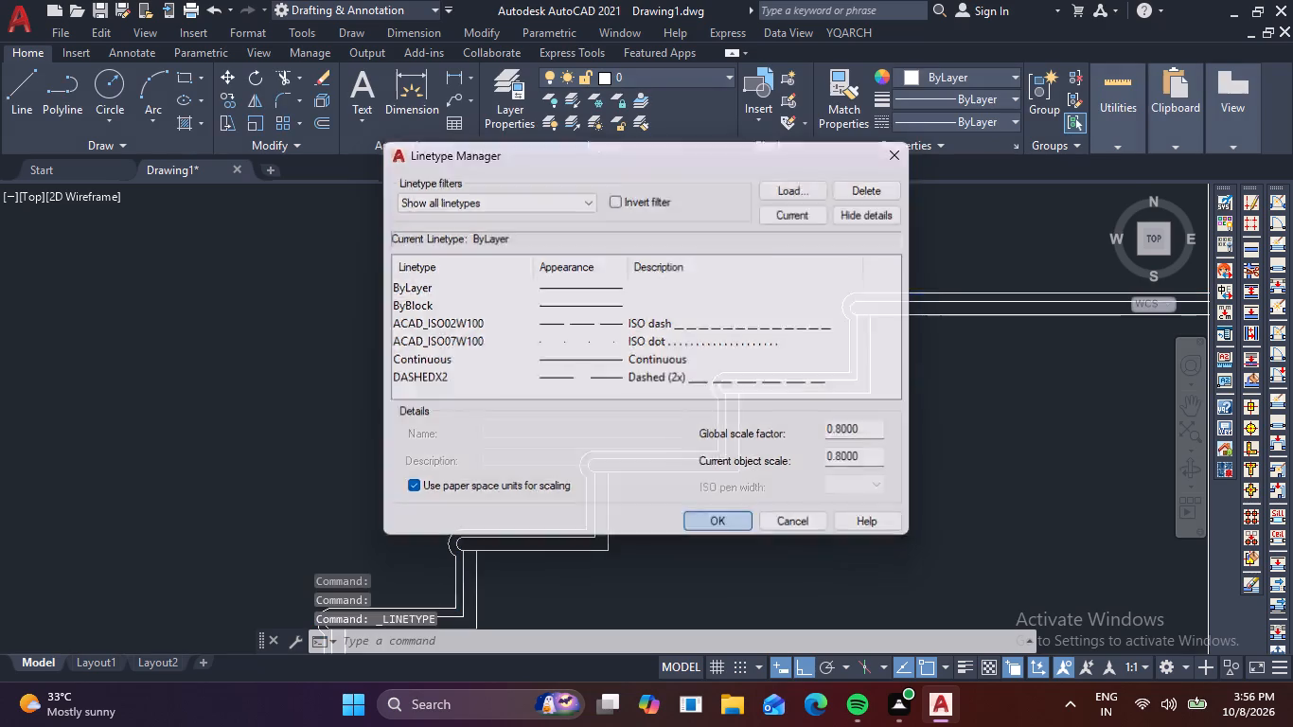
Assign the ACAD_ISO07W100 linetype to the offset outline above the upper flight's steps.
scroll(880, 263, up, 3)
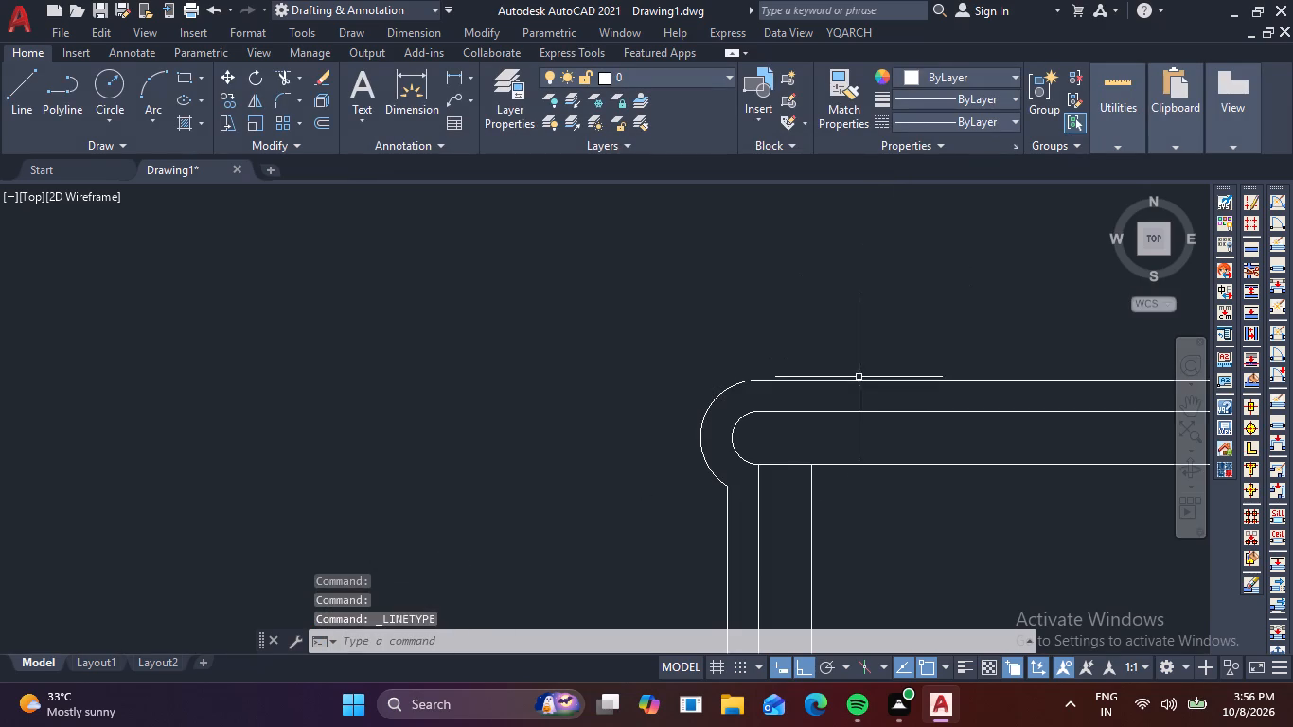
click(856, 381)
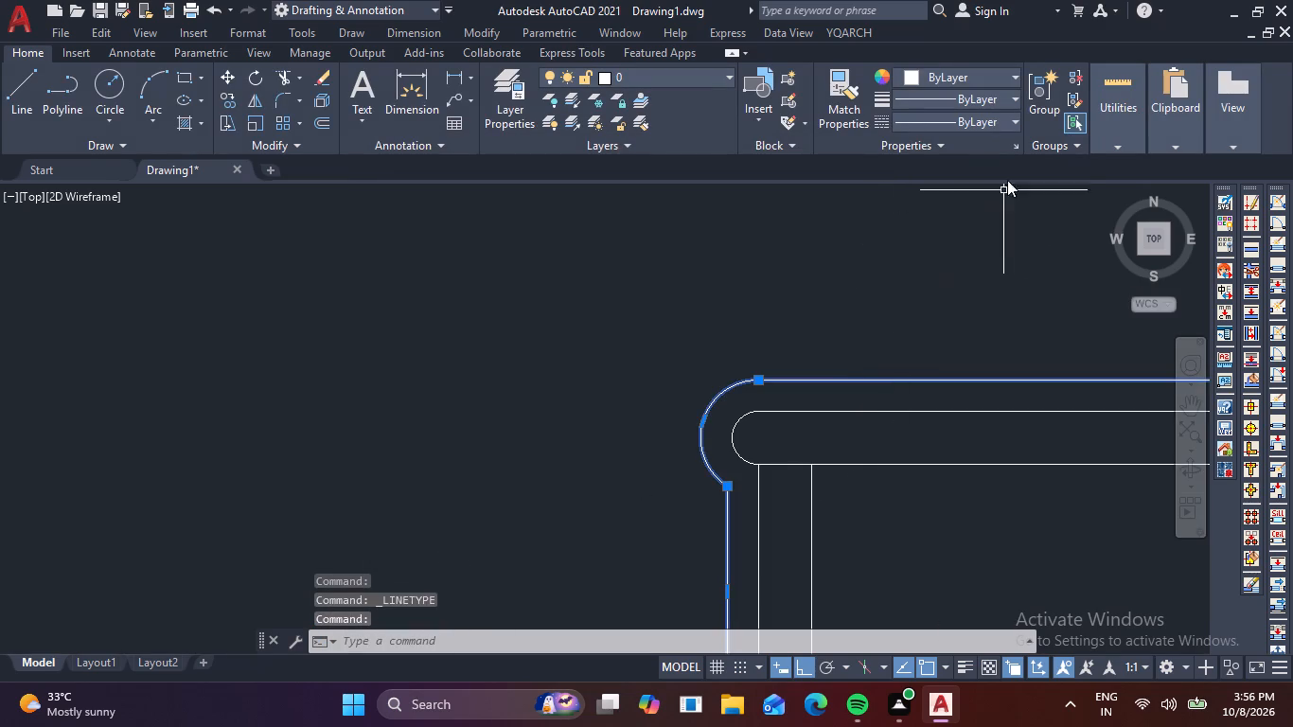
click(1014, 118)
click(948, 220)
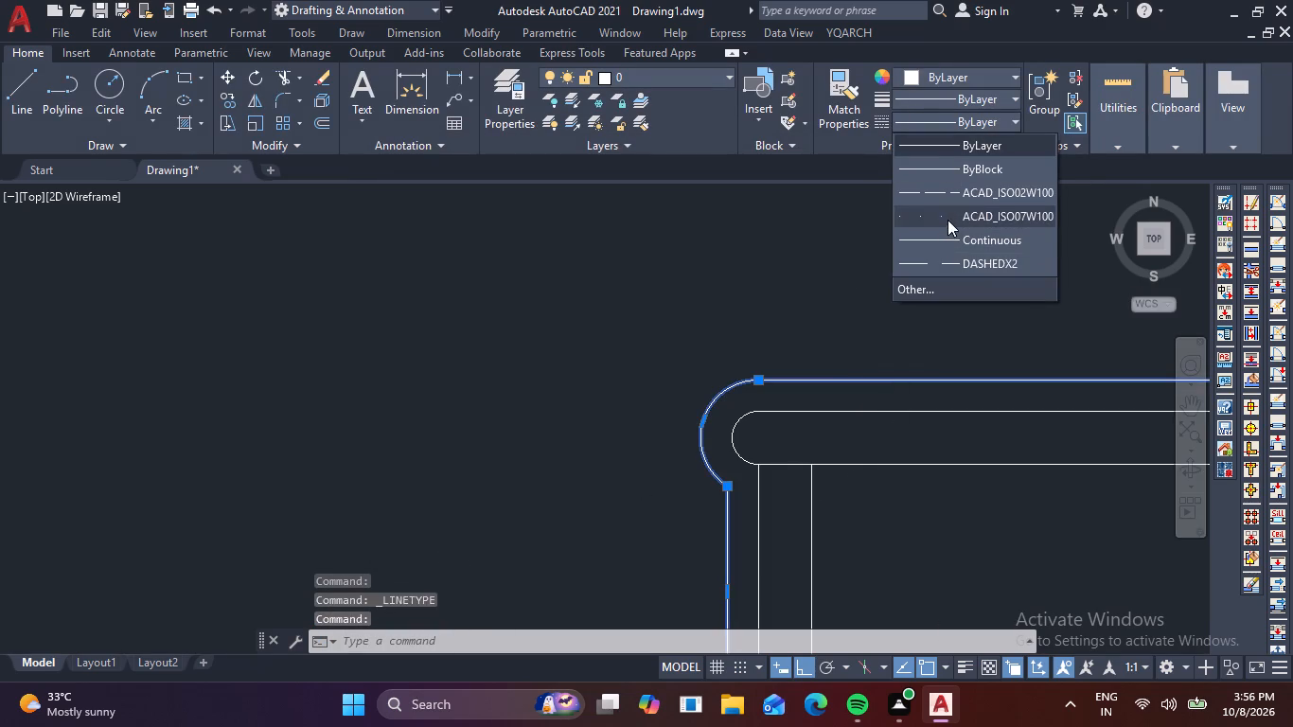
scroll(923, 347, down, 2)
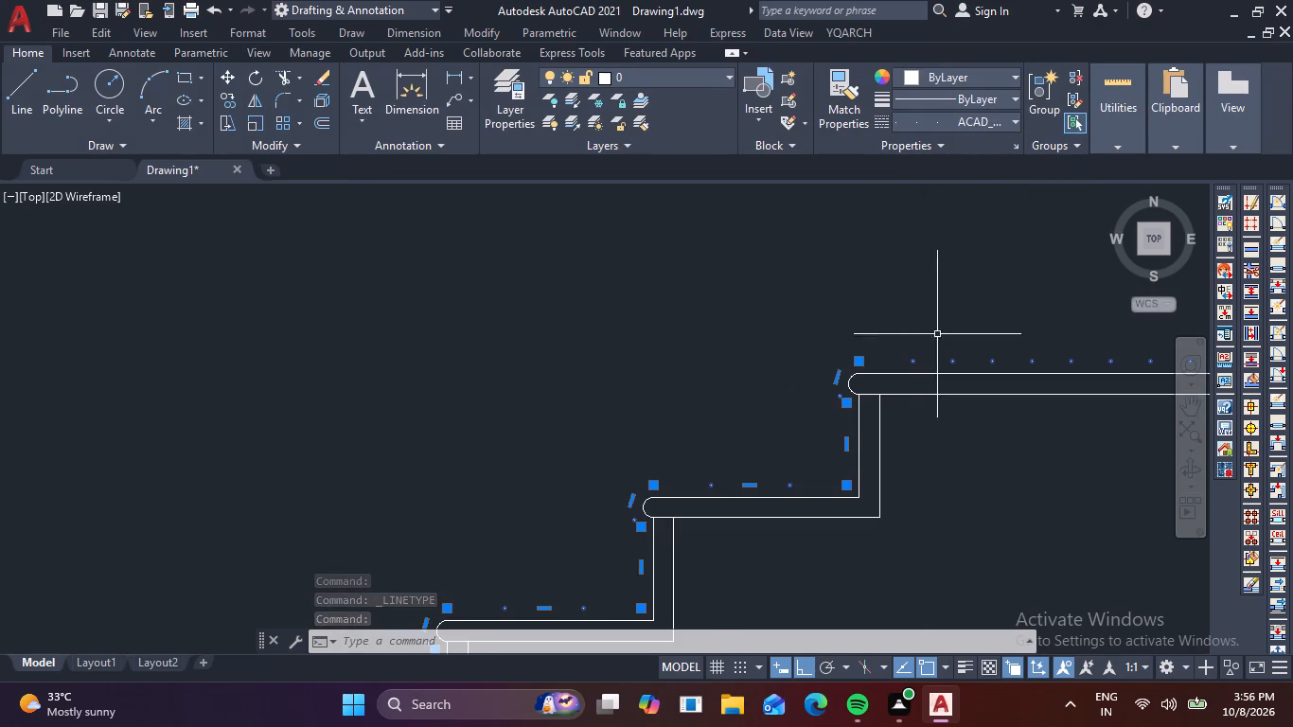
scroll(941, 325, down, 2)
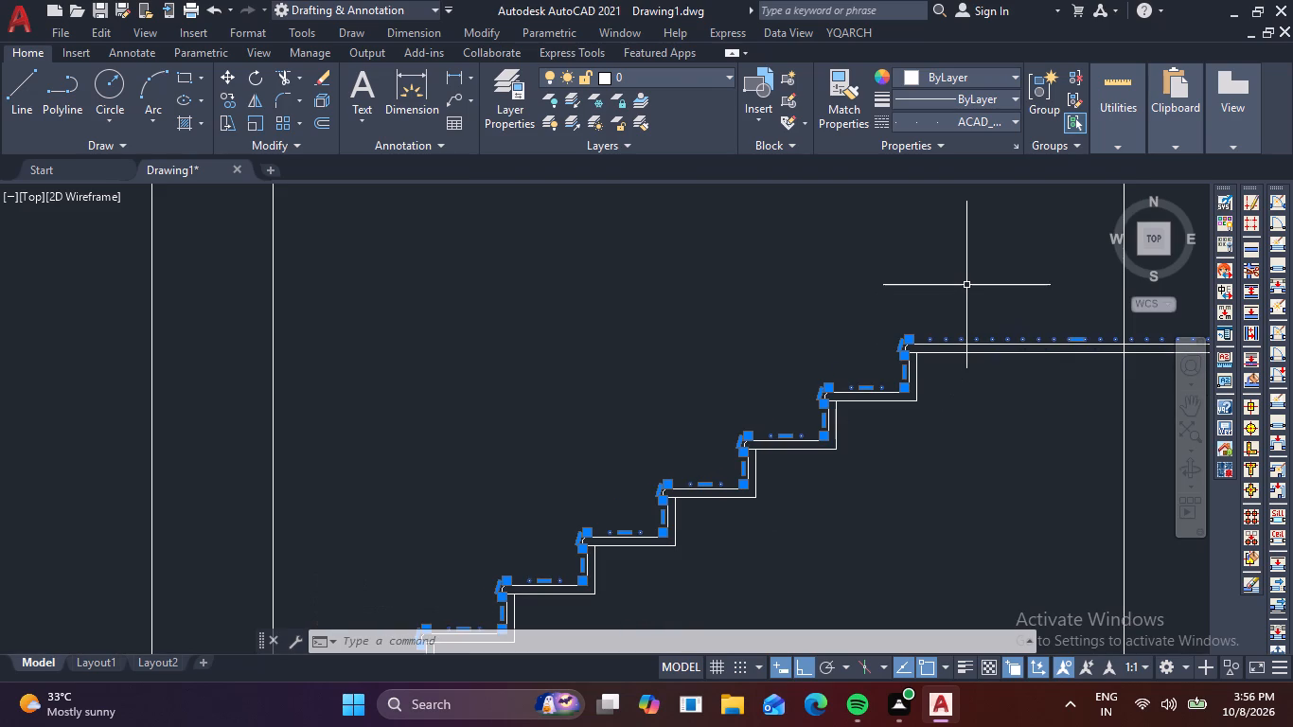
key(Escape)
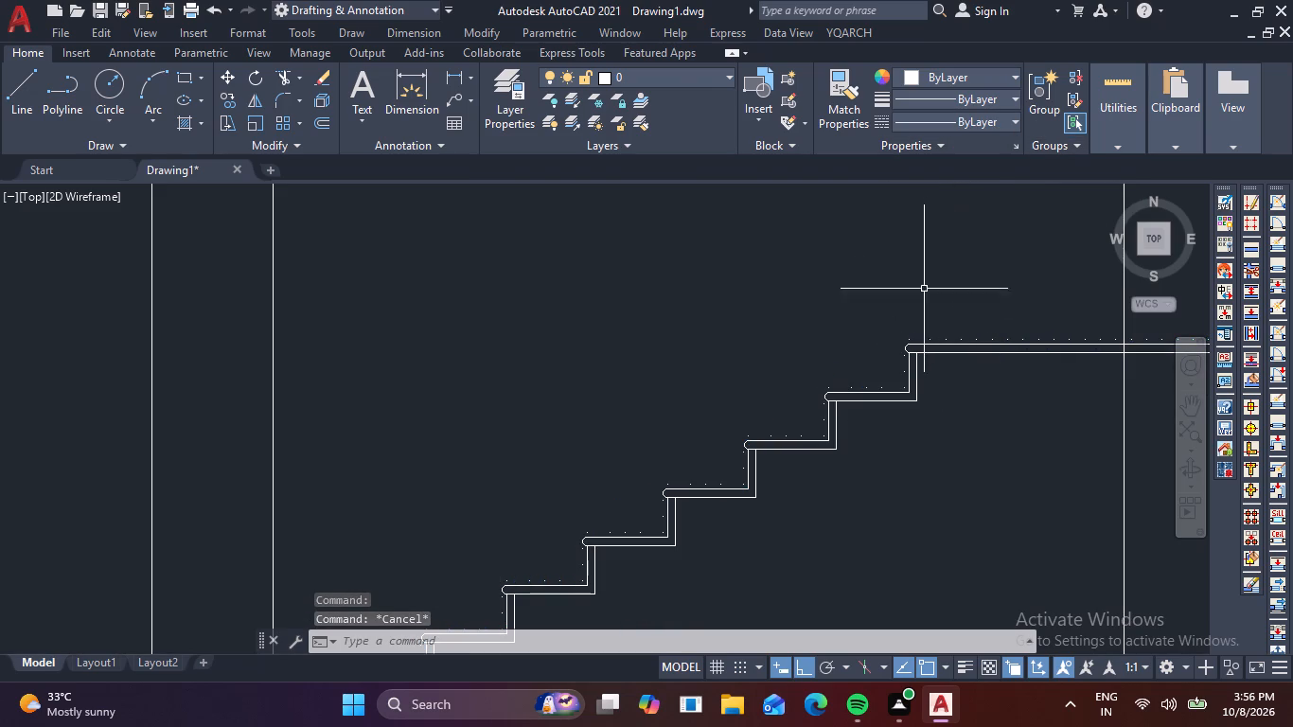
Examine the dotted outline along the upper flight and compare it with the linework in the staircase plan.
middle_drag(914, 298, 891, 331)
scroll(890, 331, down, 1)
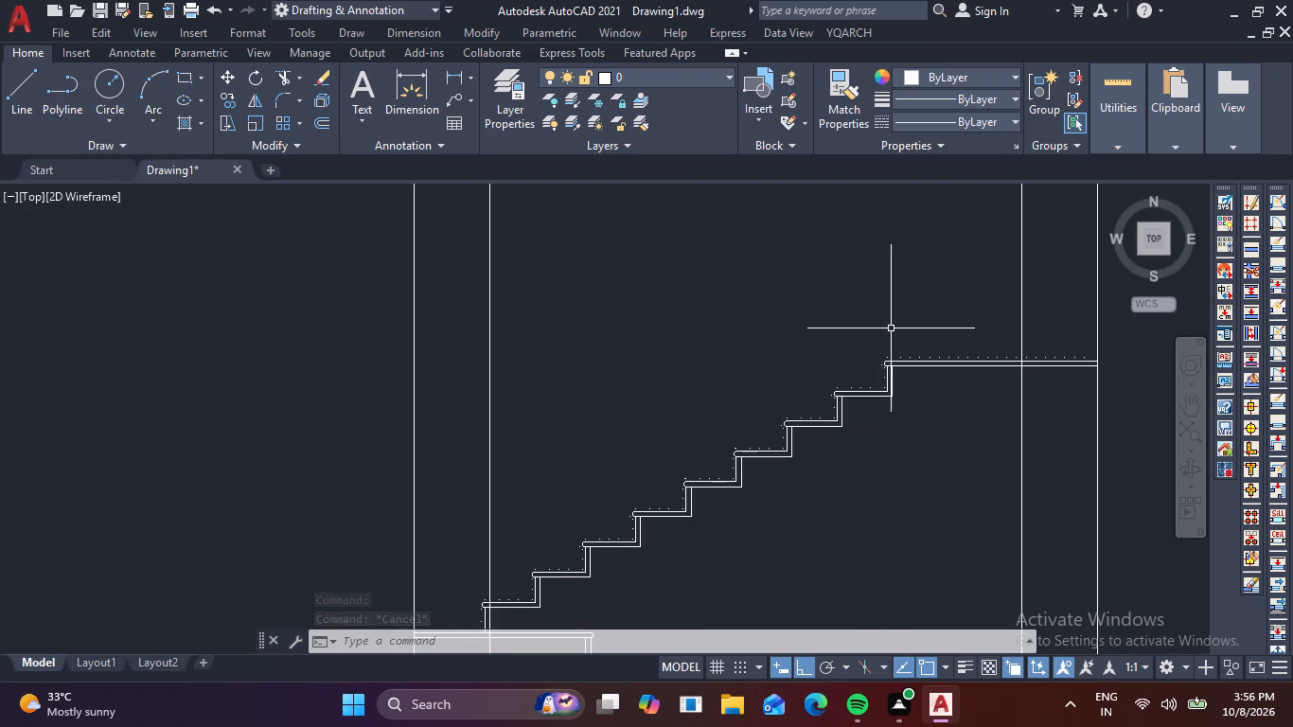
scroll(894, 323, down, 1)
middle_drag(901, 306, 913, 293)
scroll(904, 293, up, 2)
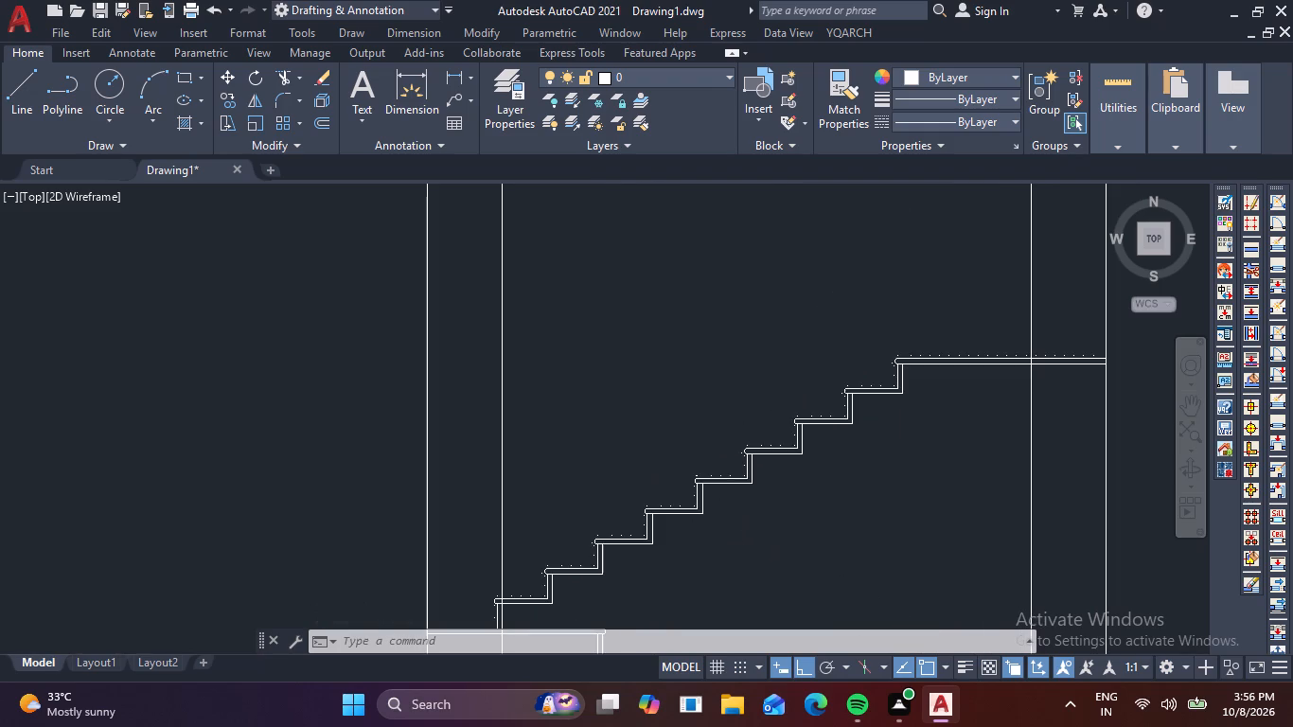
middle_drag(904, 293, 769, 263)
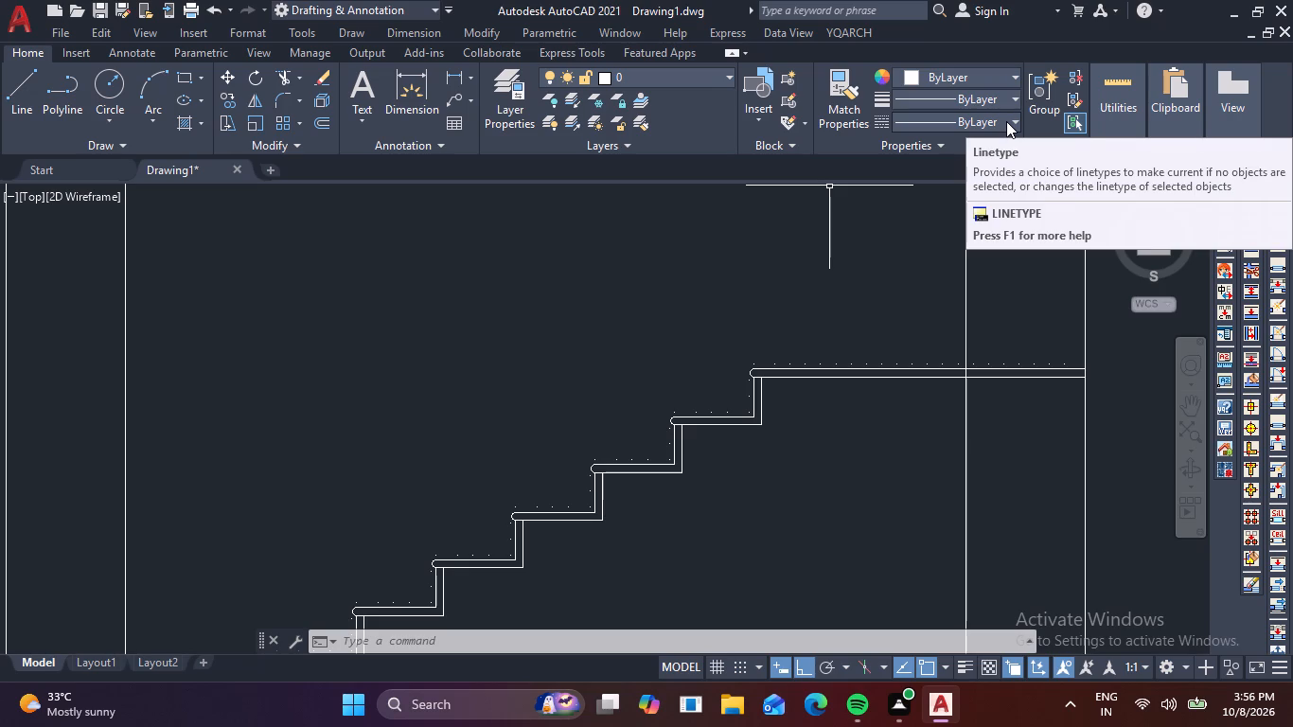
middle_drag(839, 404, 657, 428)
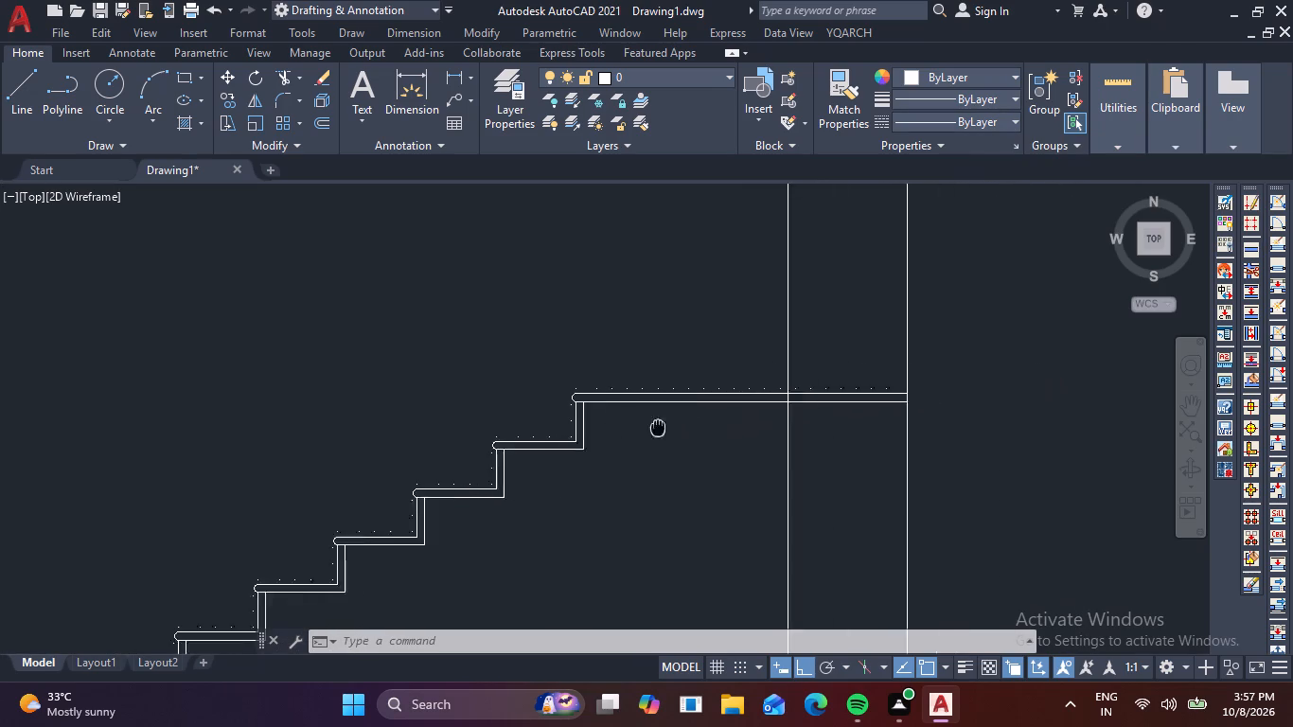
middle_drag(657, 428, 638, 420)
scroll(361, 524, up, 3)
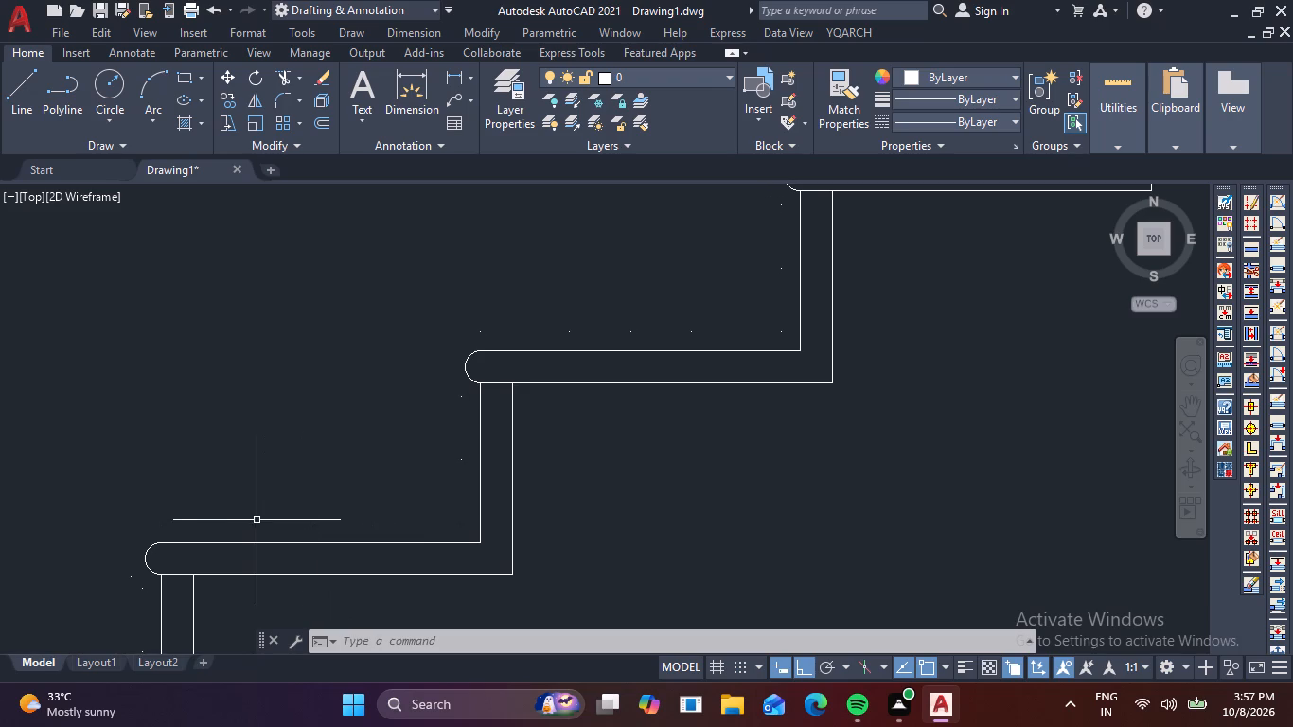
scroll(355, 411, down, 4)
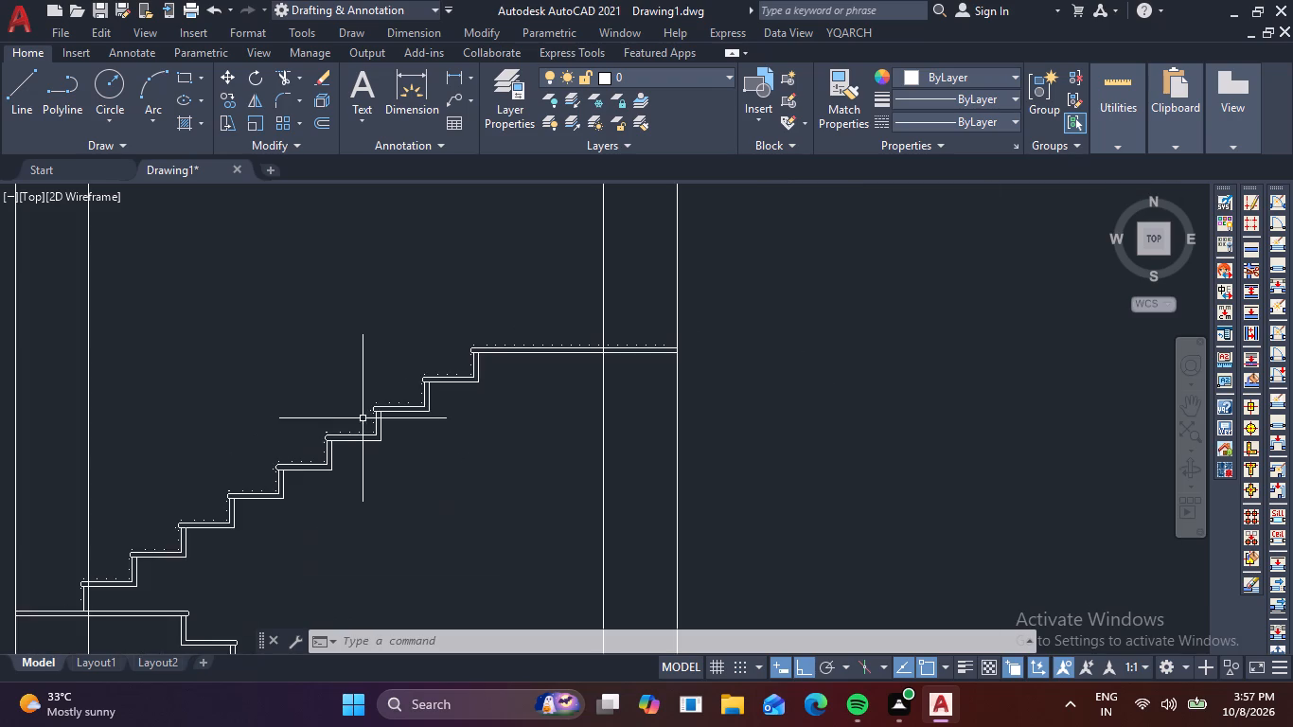
middle_drag(411, 326, 385, 593)
scroll(438, 481, down, 4)
scroll(369, 361, up, 4)
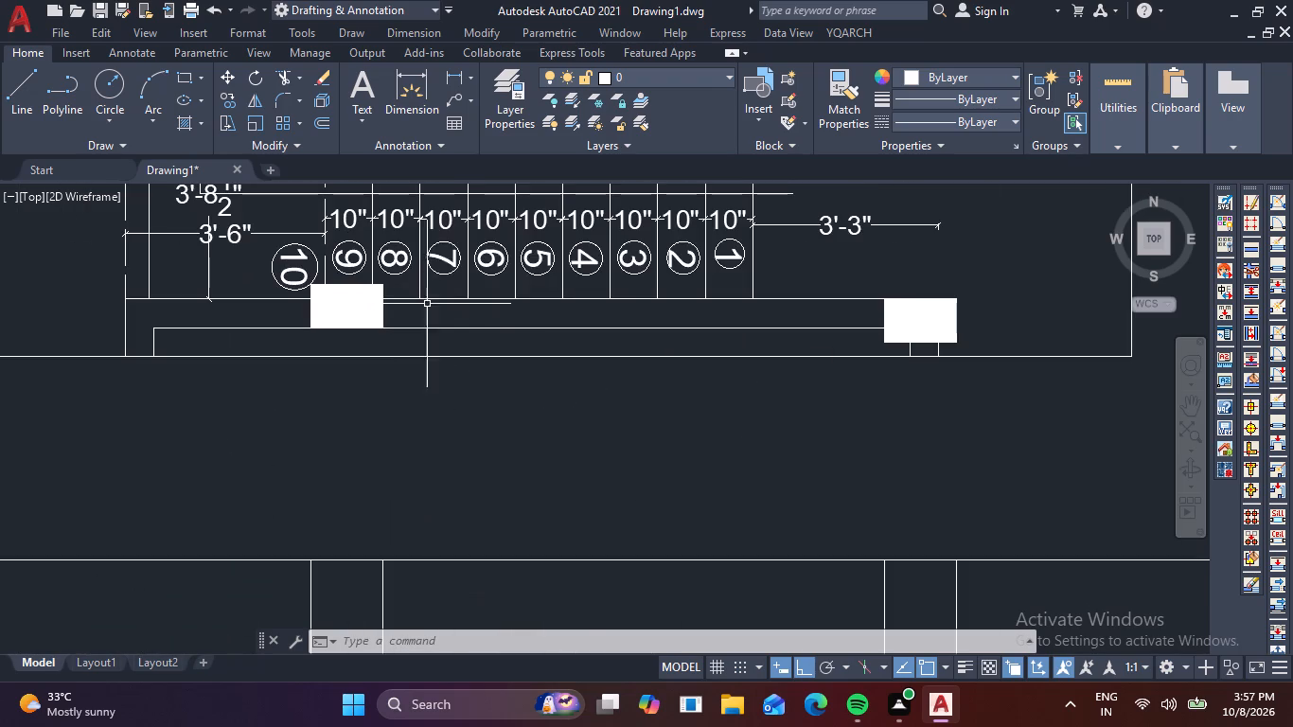
middle_drag(474, 266, 505, 467)
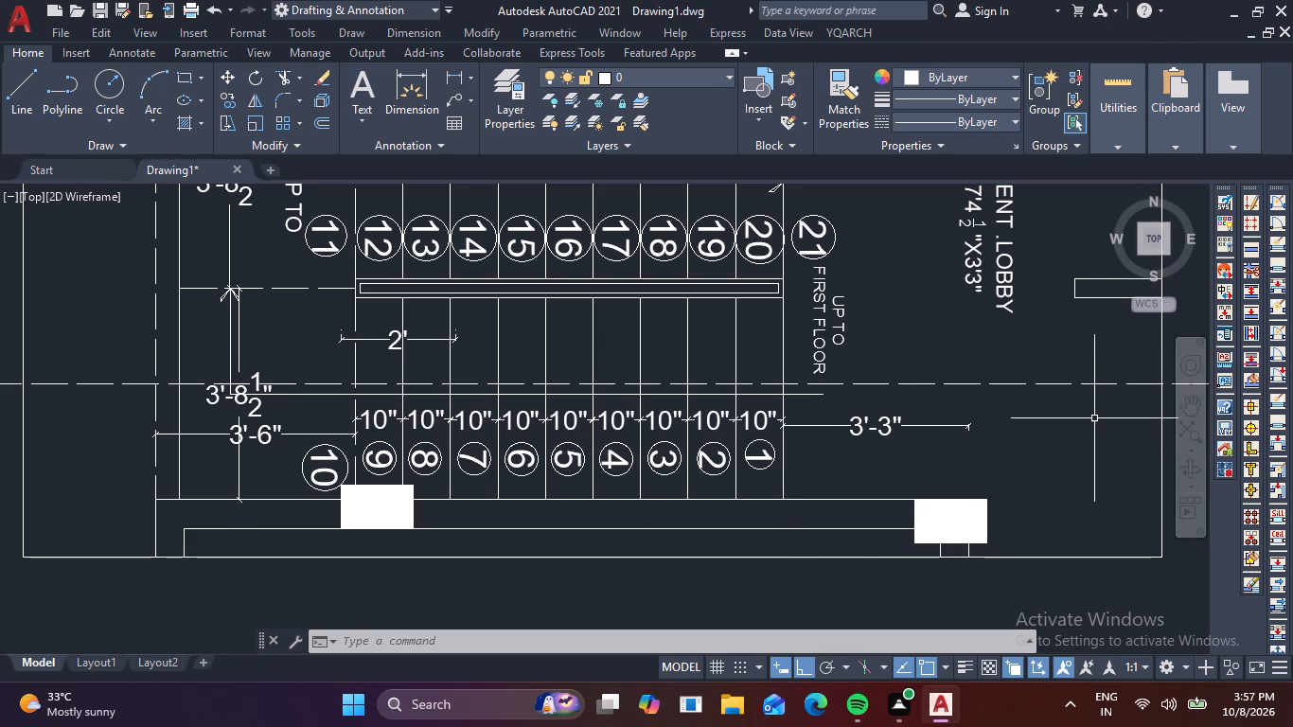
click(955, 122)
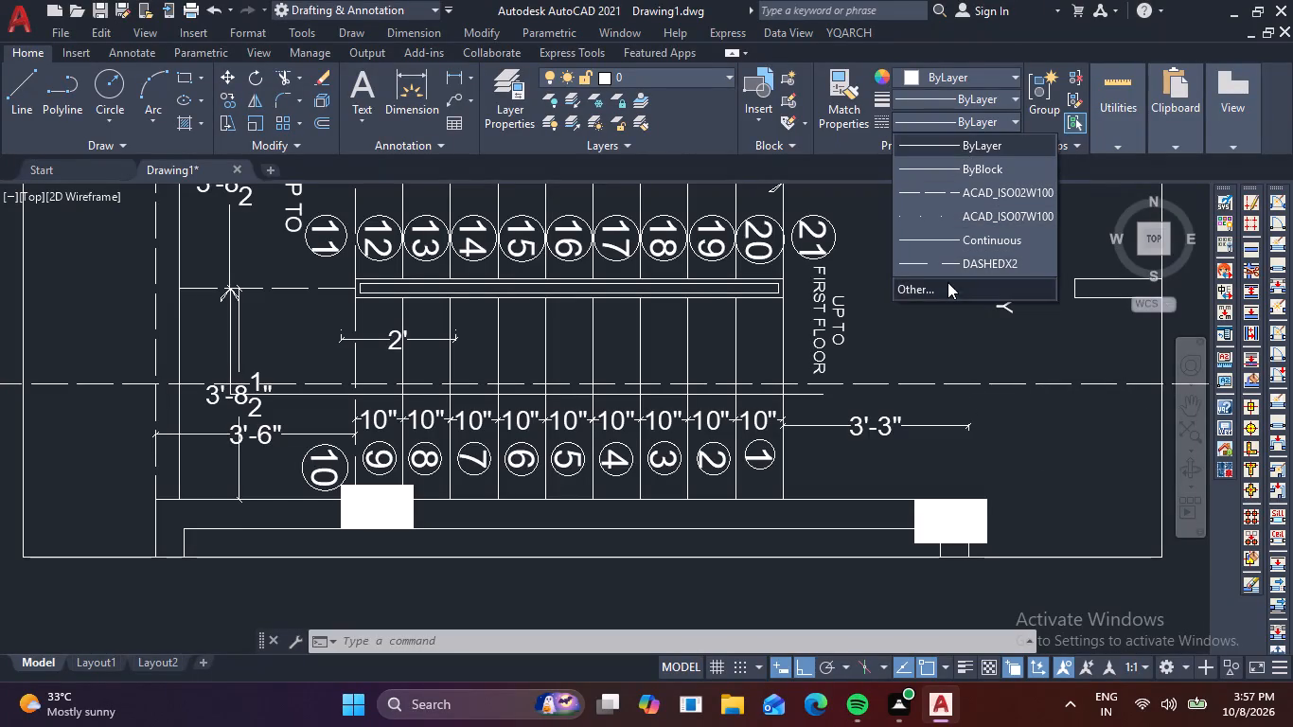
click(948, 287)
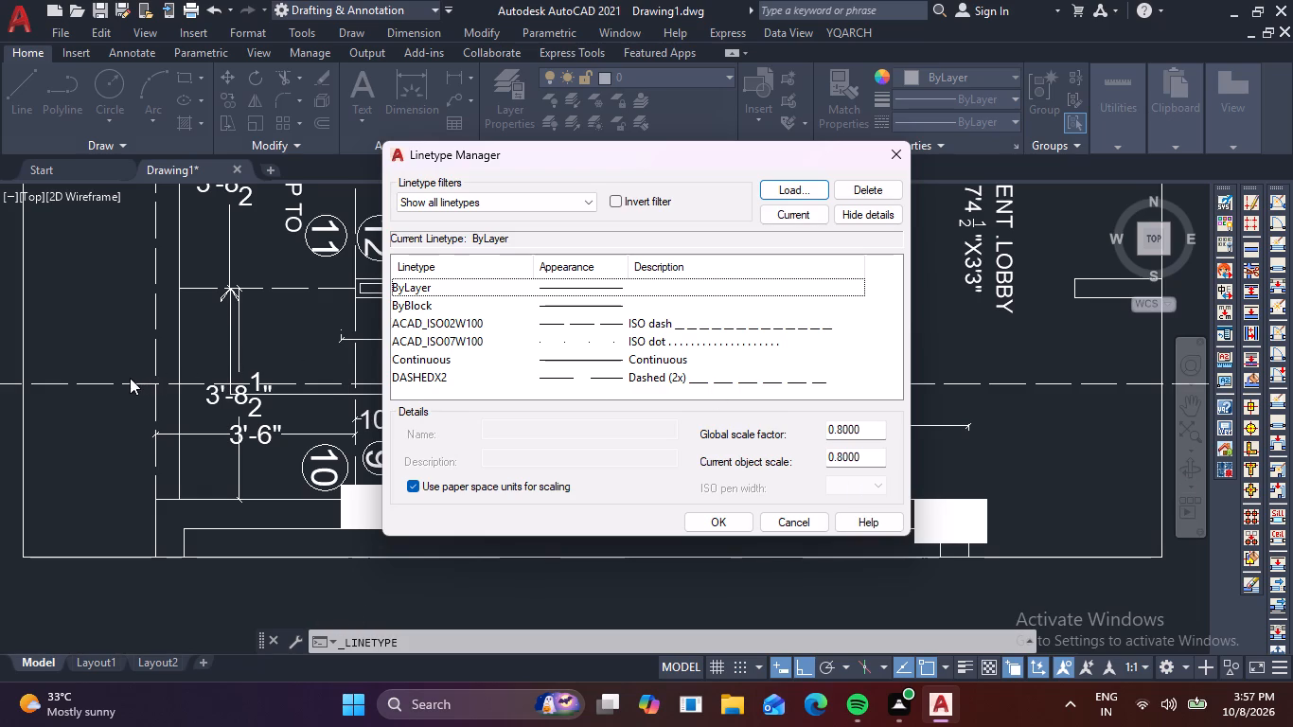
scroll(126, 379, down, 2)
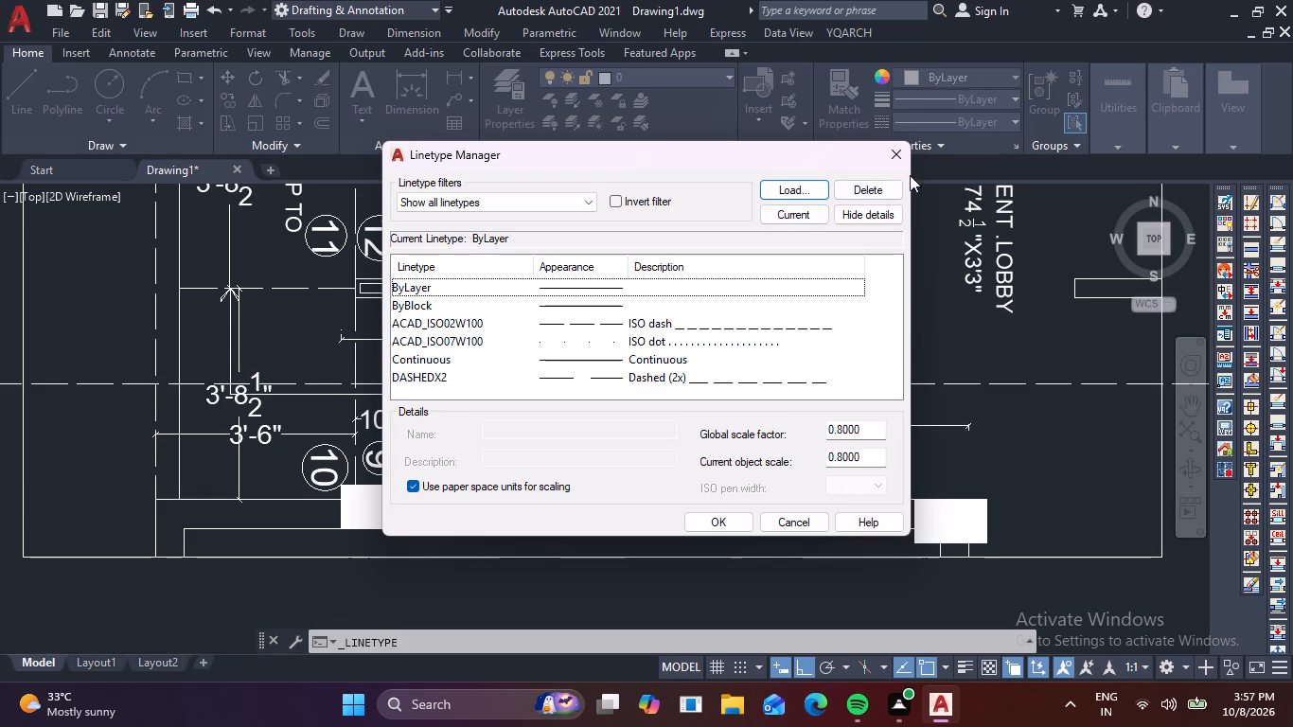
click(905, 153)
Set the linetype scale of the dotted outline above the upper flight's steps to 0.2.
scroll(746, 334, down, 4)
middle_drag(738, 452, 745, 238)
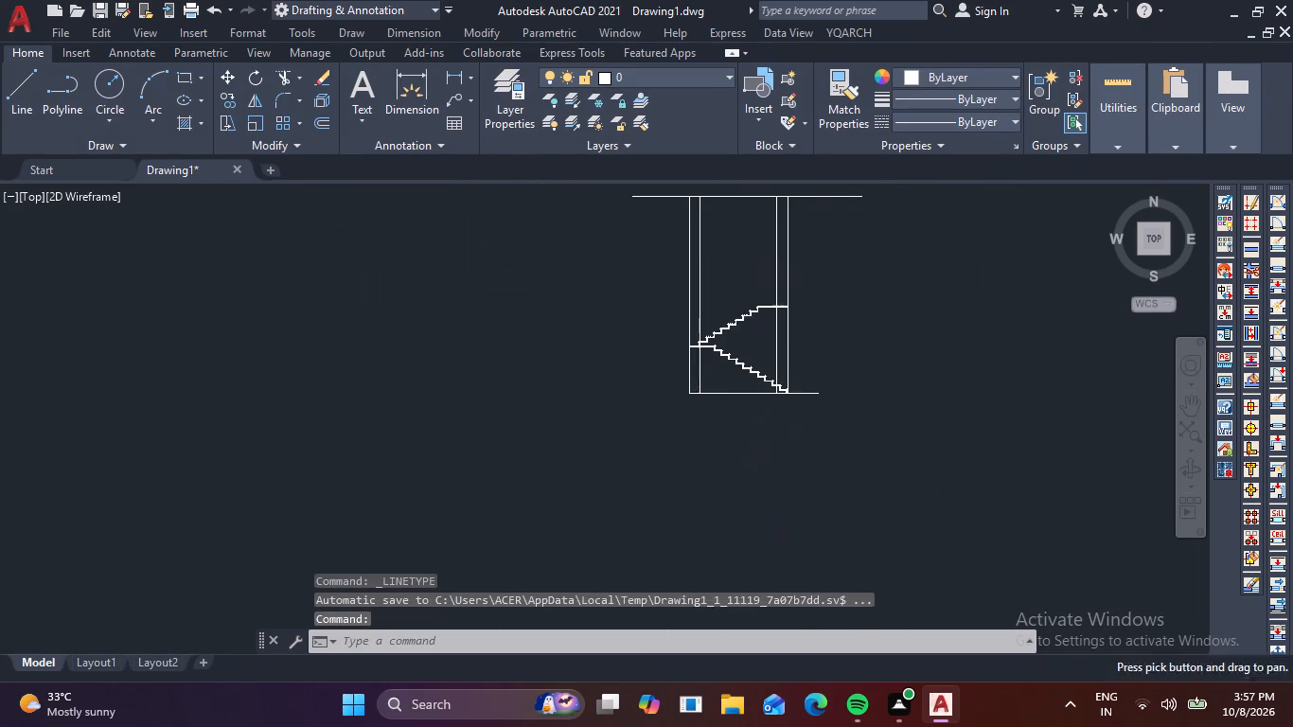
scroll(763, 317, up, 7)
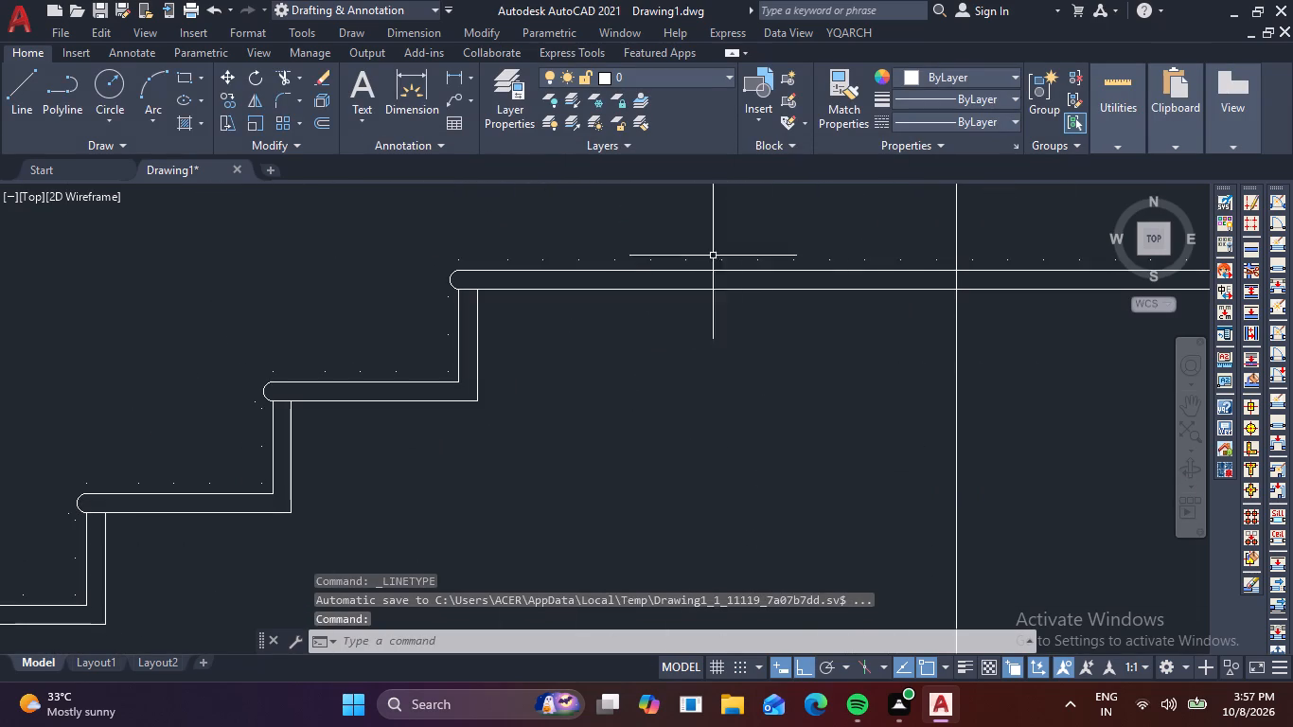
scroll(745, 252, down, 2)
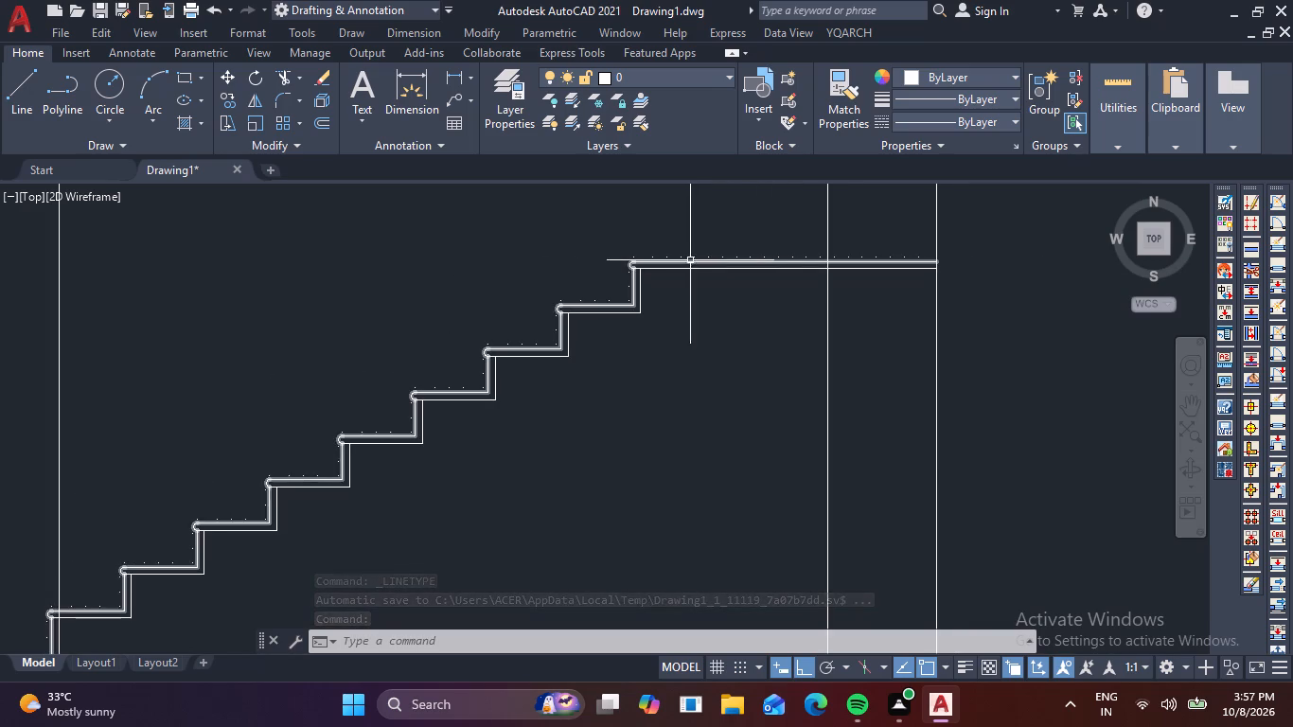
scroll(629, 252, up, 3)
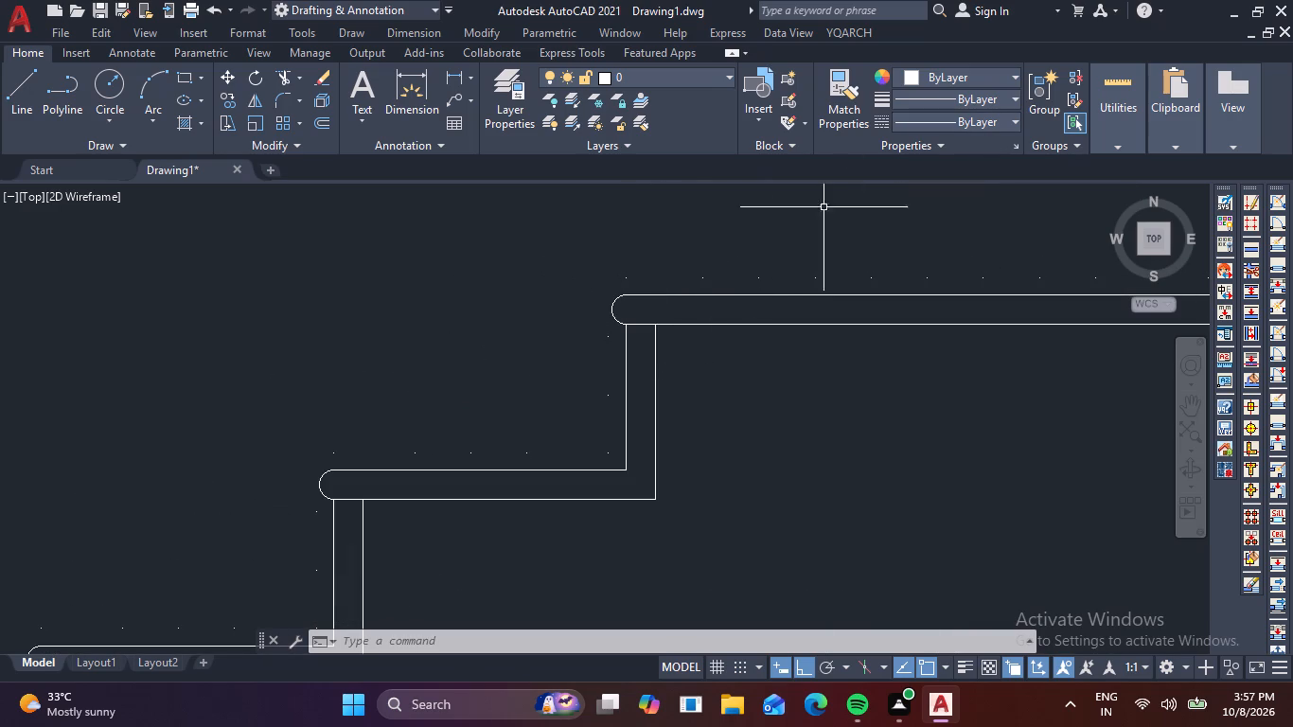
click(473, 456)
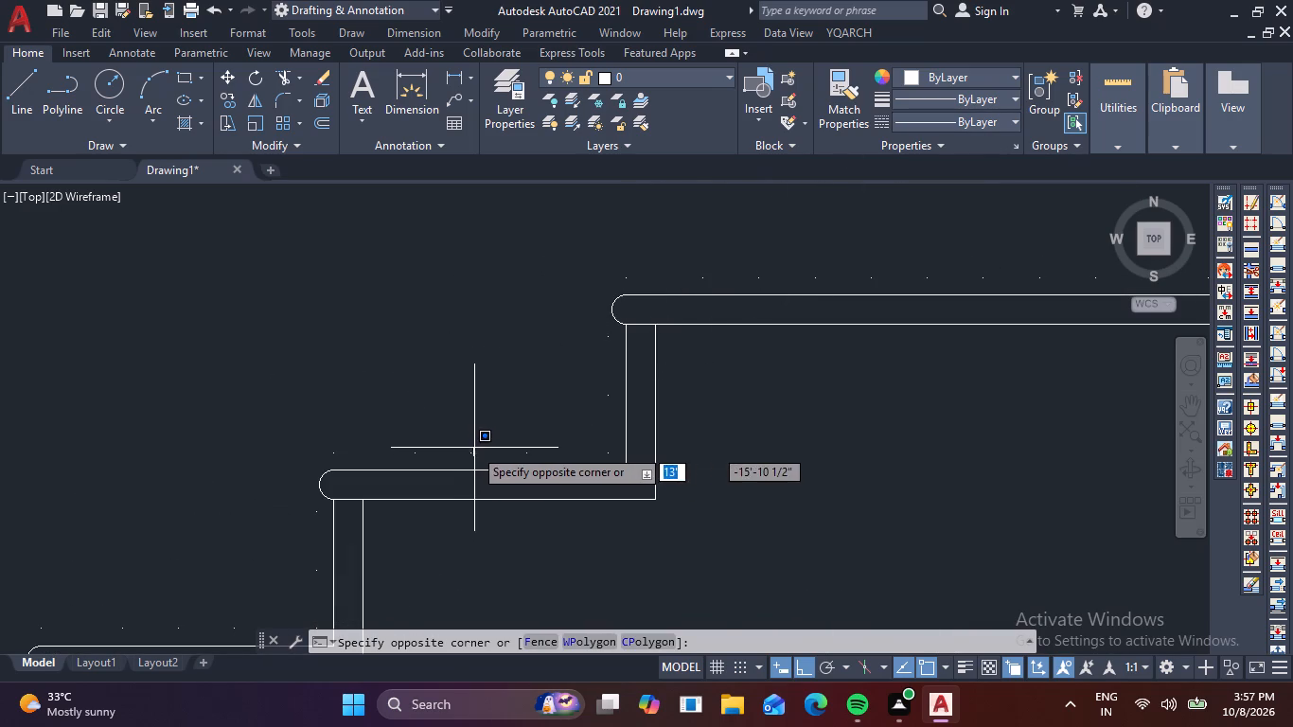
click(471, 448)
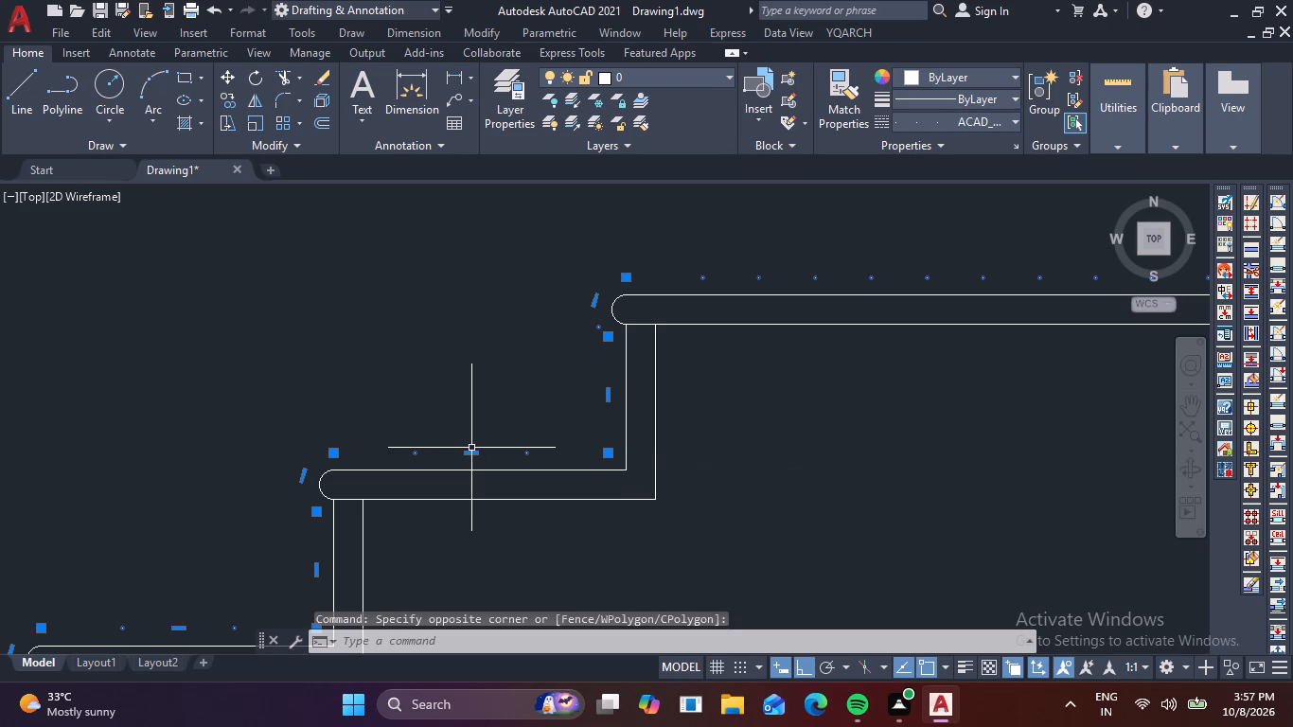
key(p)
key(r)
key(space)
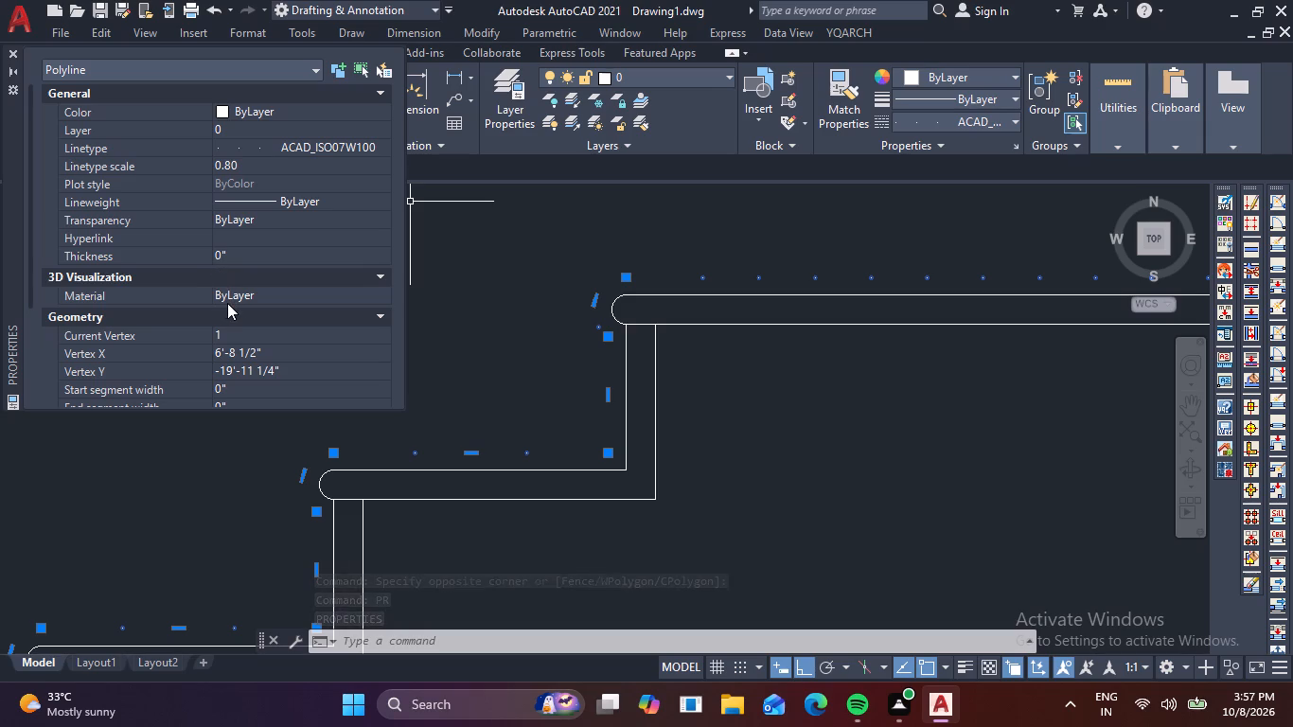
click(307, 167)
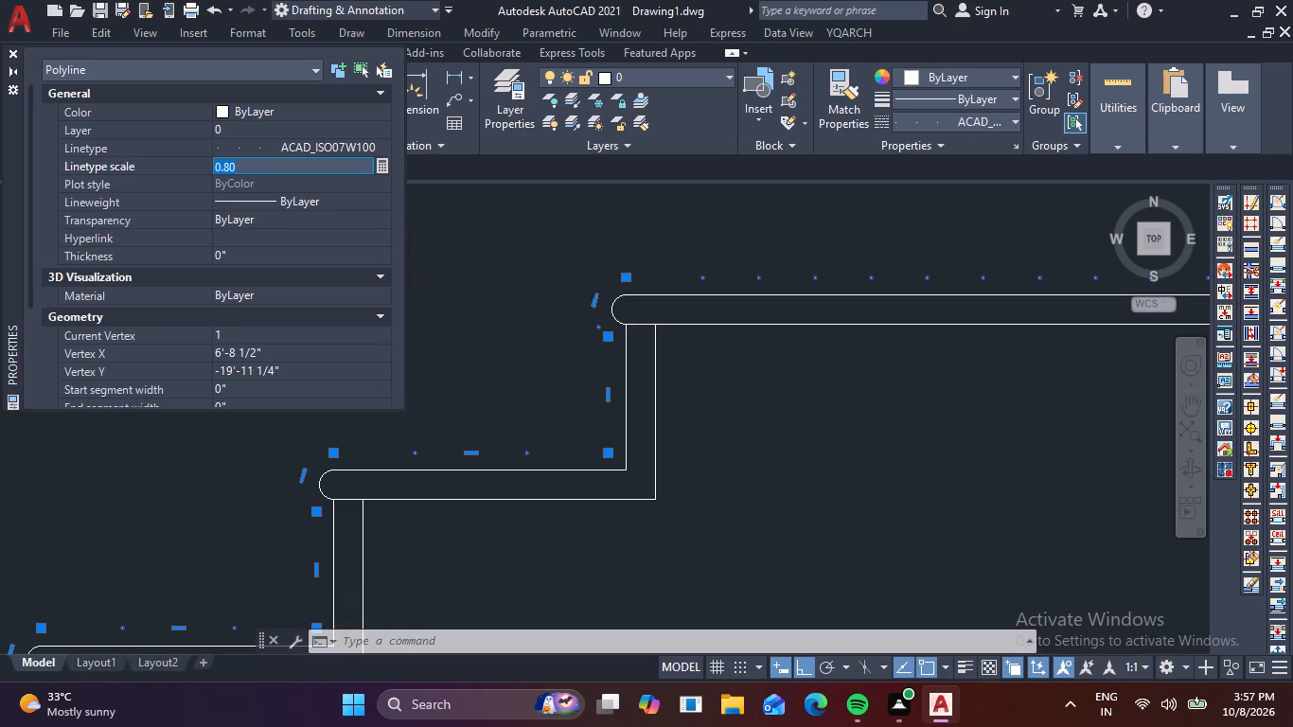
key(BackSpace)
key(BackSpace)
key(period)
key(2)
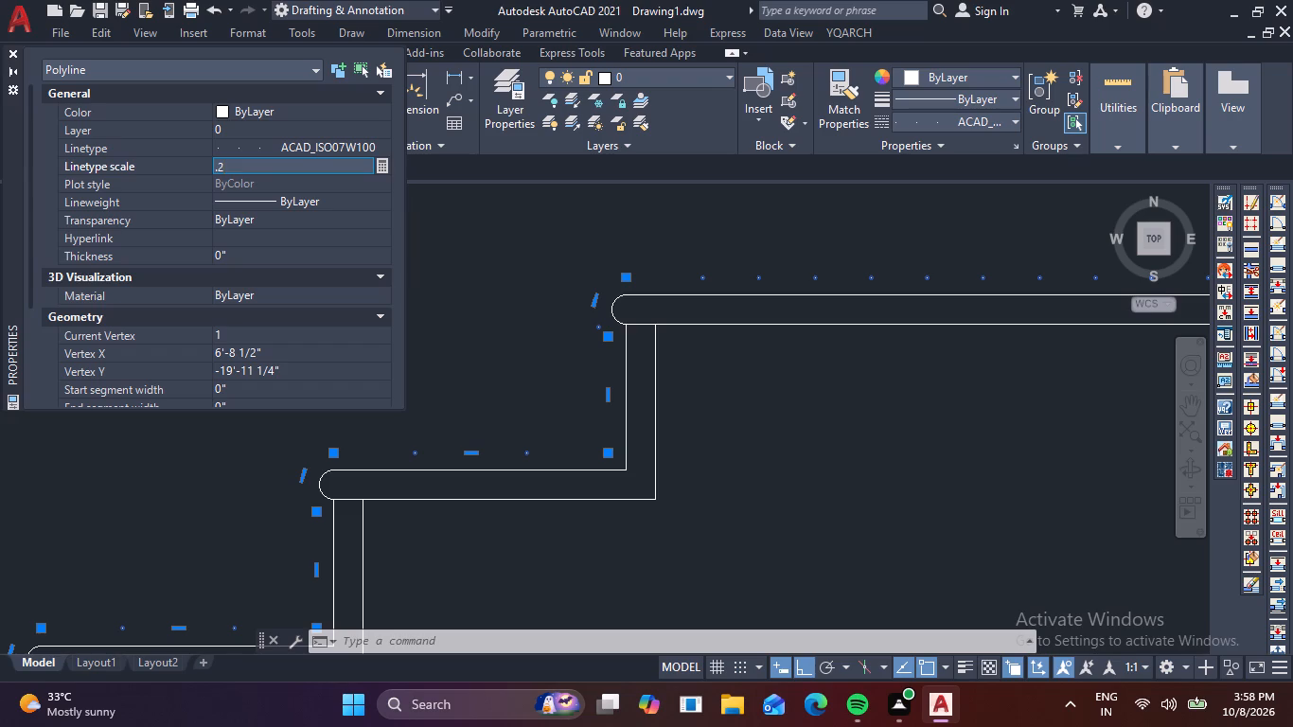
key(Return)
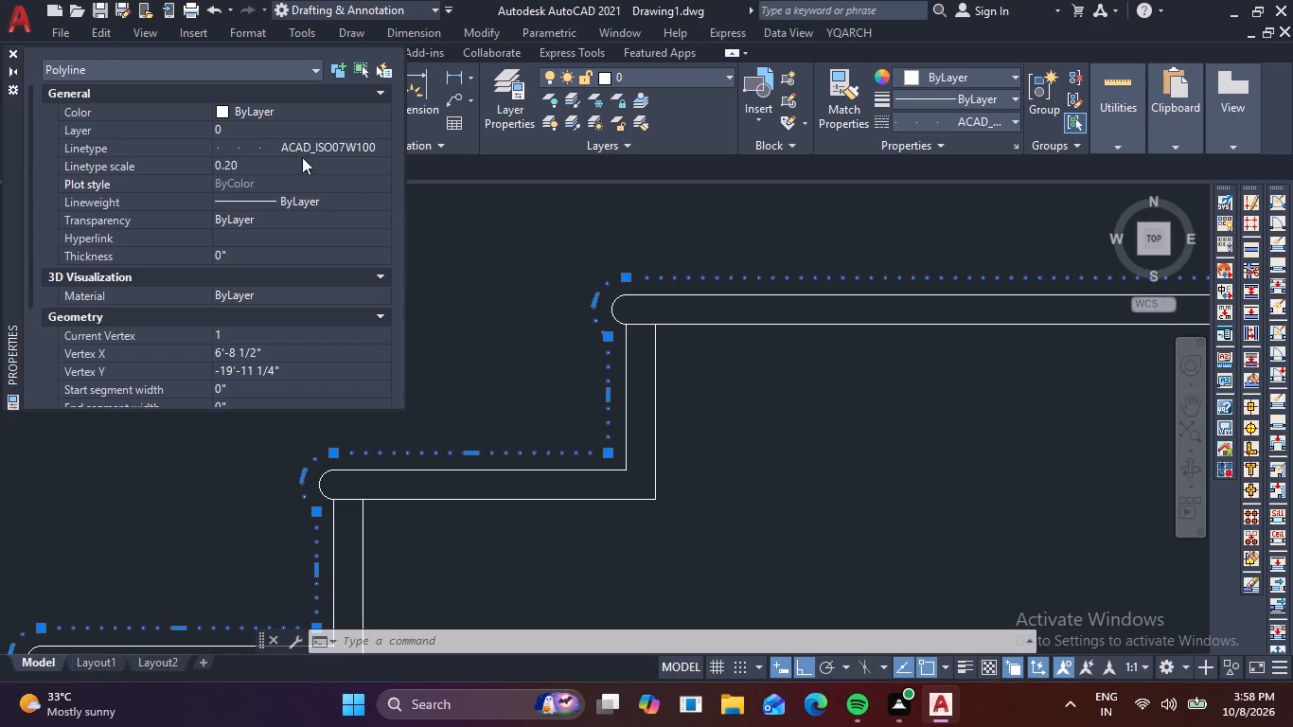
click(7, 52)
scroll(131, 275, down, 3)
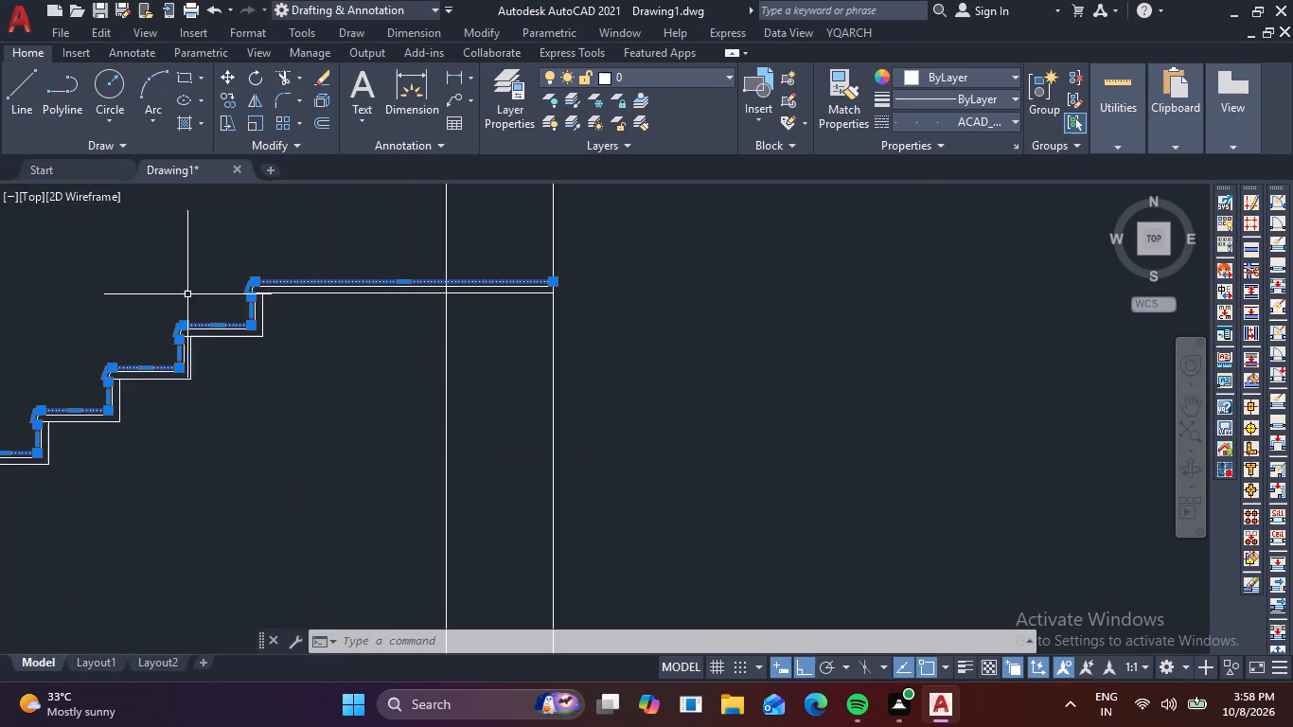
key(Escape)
Examine the rescaled dotted outline on the upper flight and compare it with the staircase plan.
scroll(172, 243, down, 2)
middle_drag(182, 245, 182, 246)
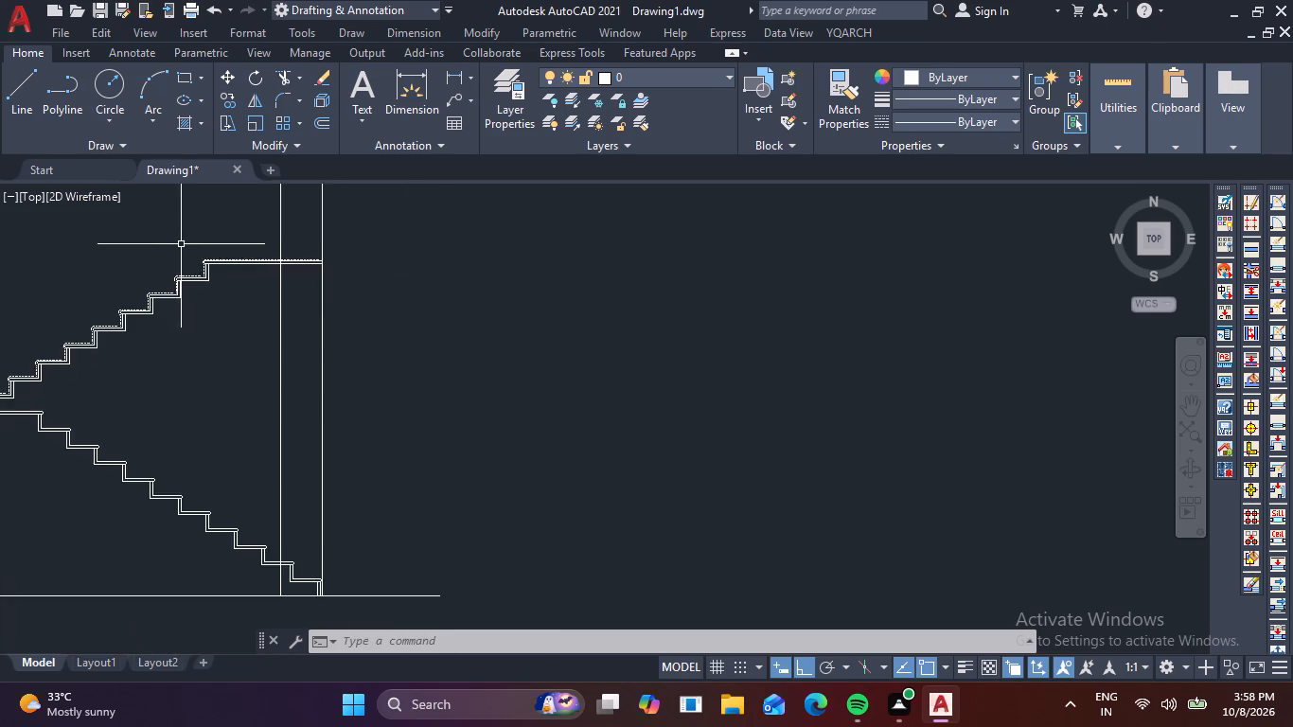
middle_drag(182, 246, 253, 514)
scroll(220, 376, down, 2)
middle_drag(252, 324, 249, 441)
scroll(186, 257, up, 3)
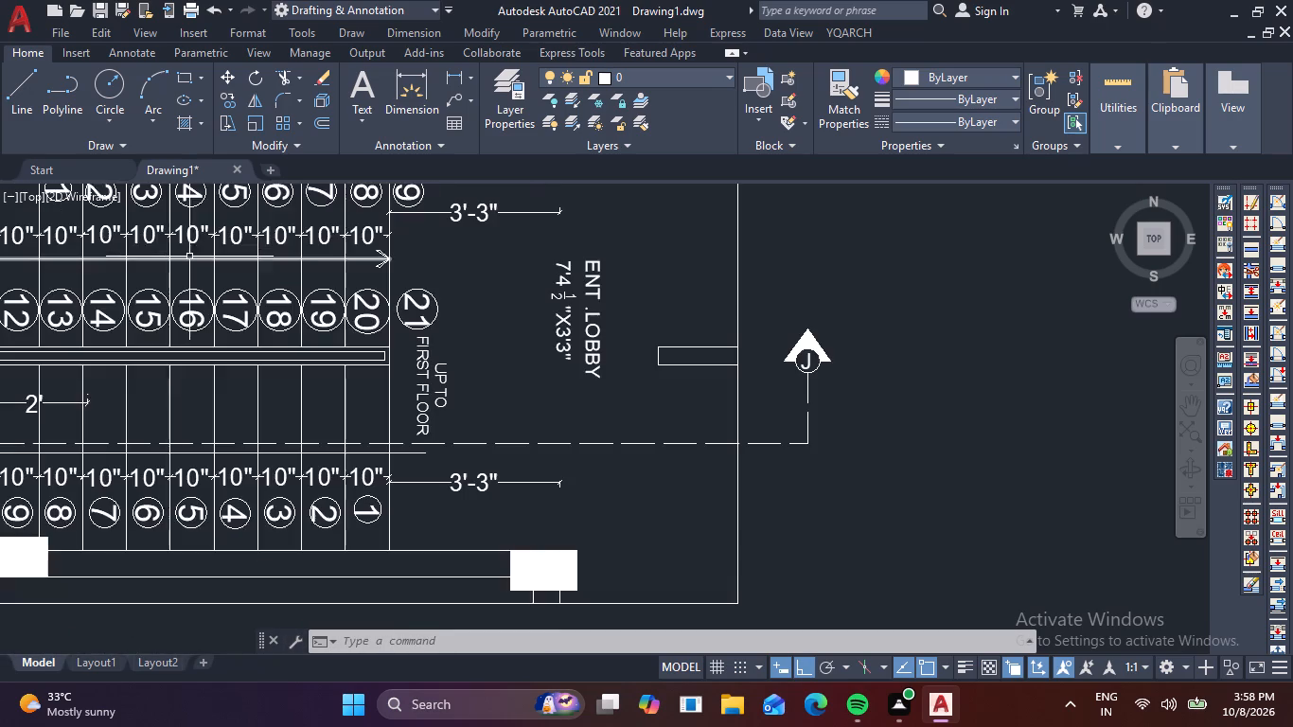
scroll(204, 309, down, 4)
middle_drag(229, 408, 424, 328)
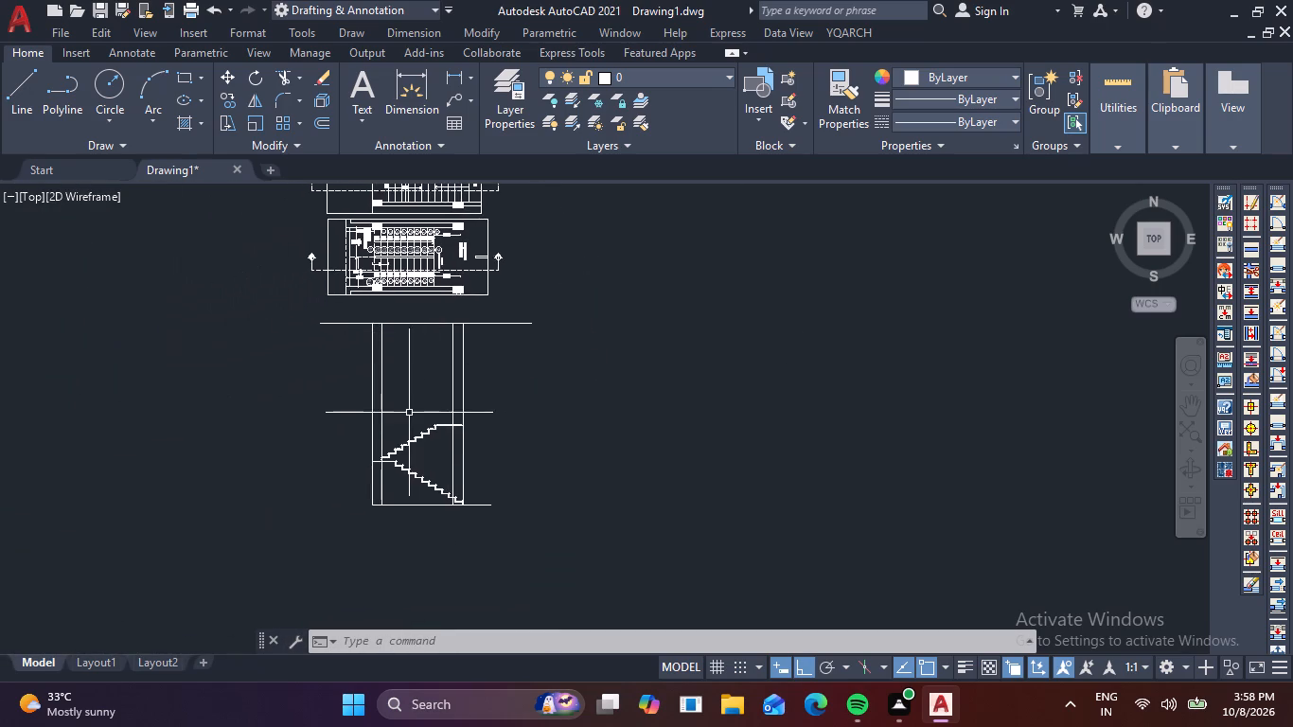
Set the linetype scale of the dotted outline above the upper flight's steps to 0.1.
scroll(416, 450, up, 5)
middle_drag(522, 348, 558, 482)
scroll(523, 348, up, 1)
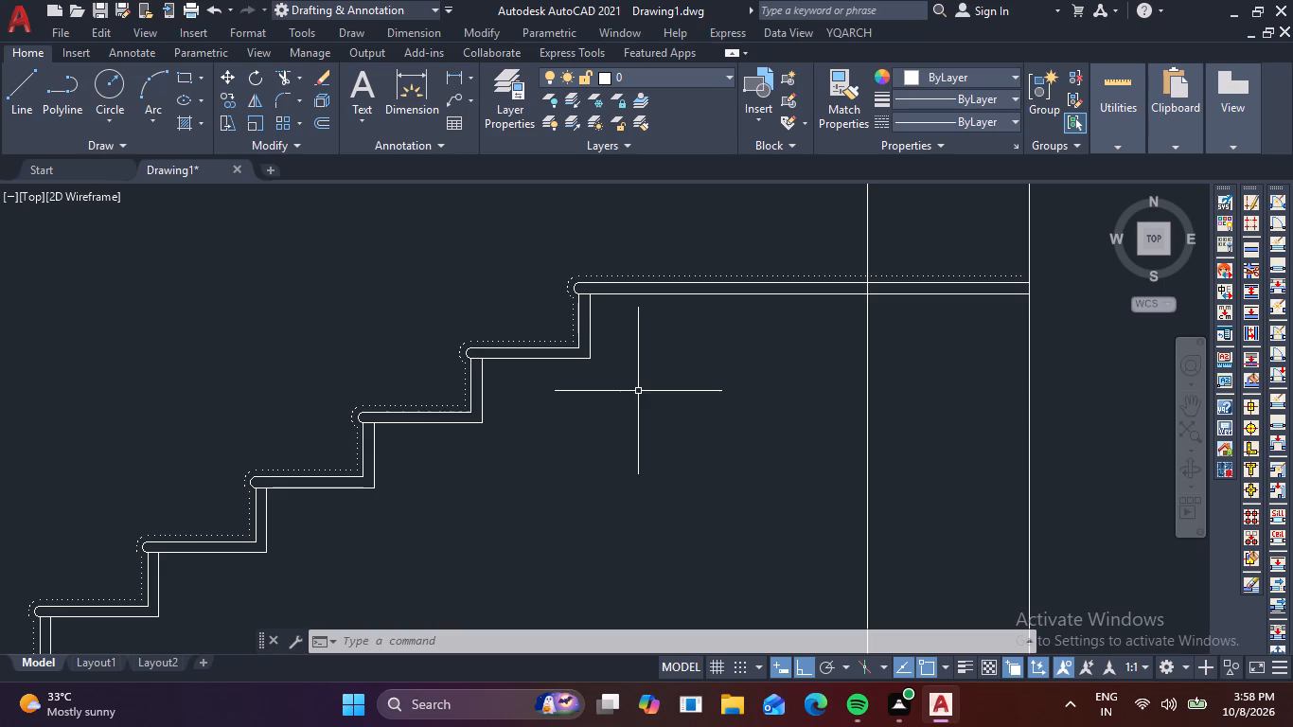
click(644, 275)
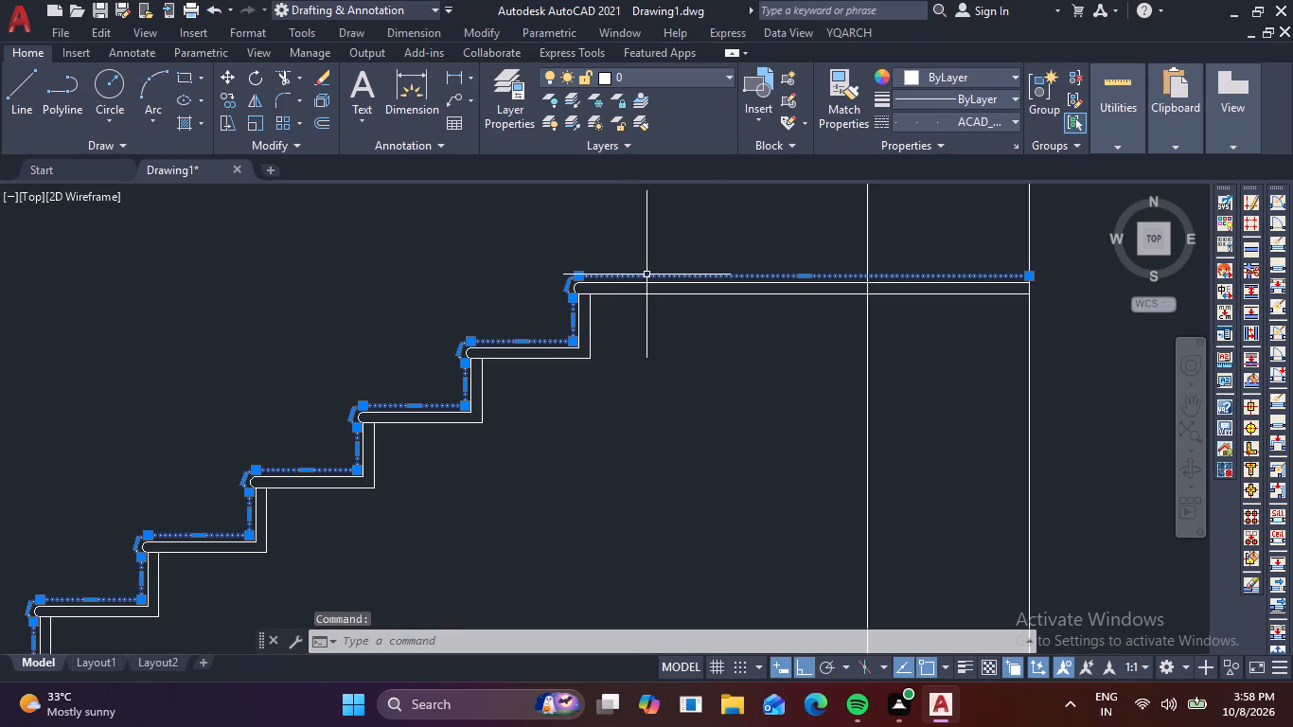
text(PR)
key(space)
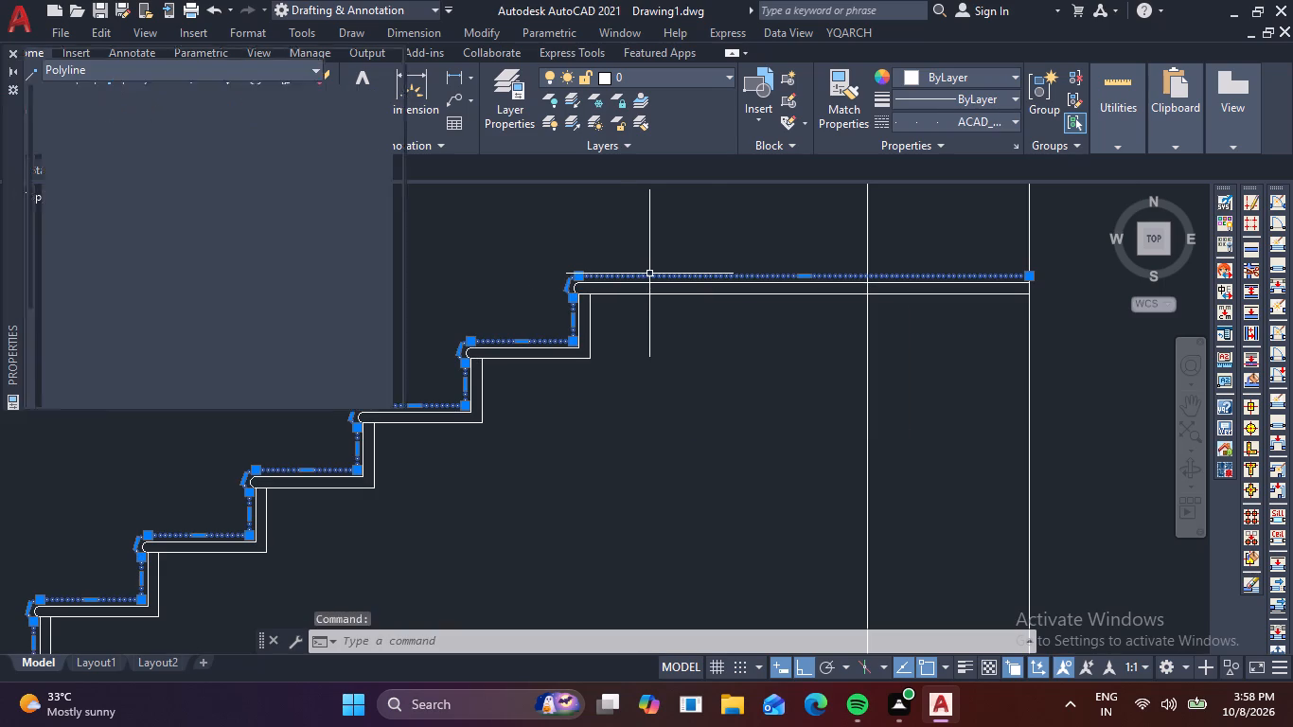
click(249, 166)
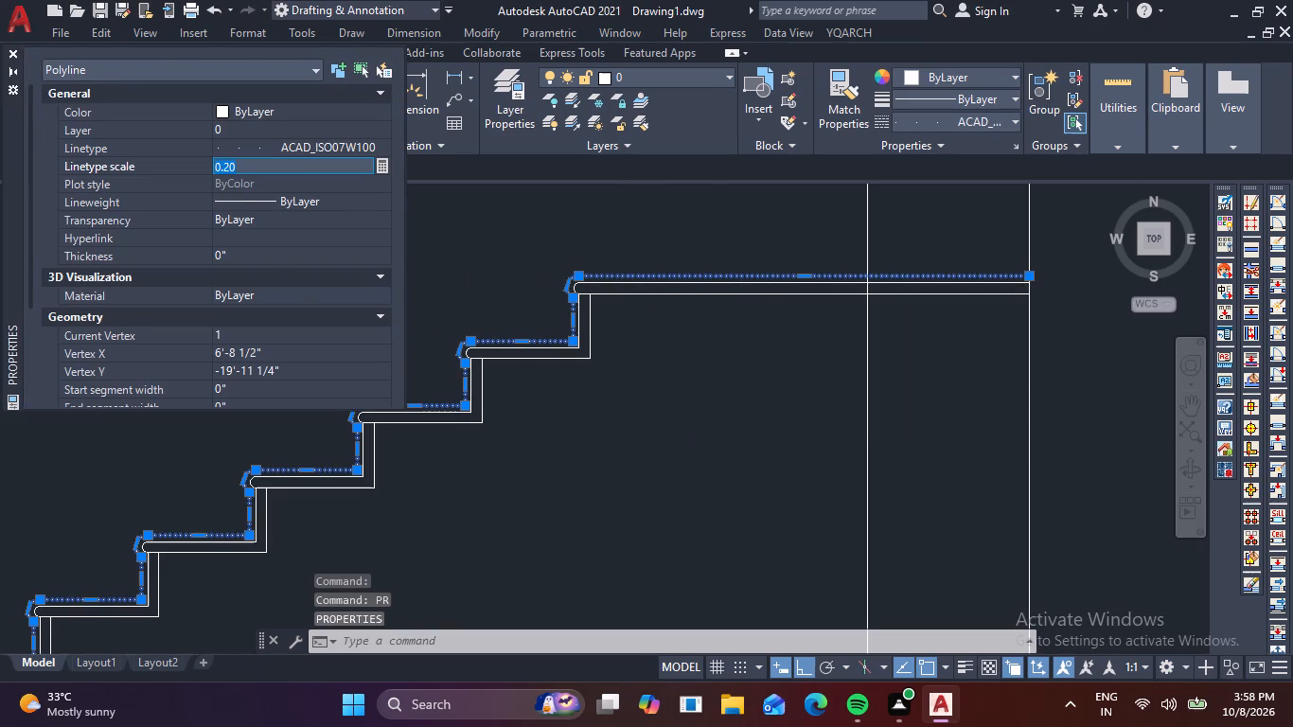
key(BackSpace)
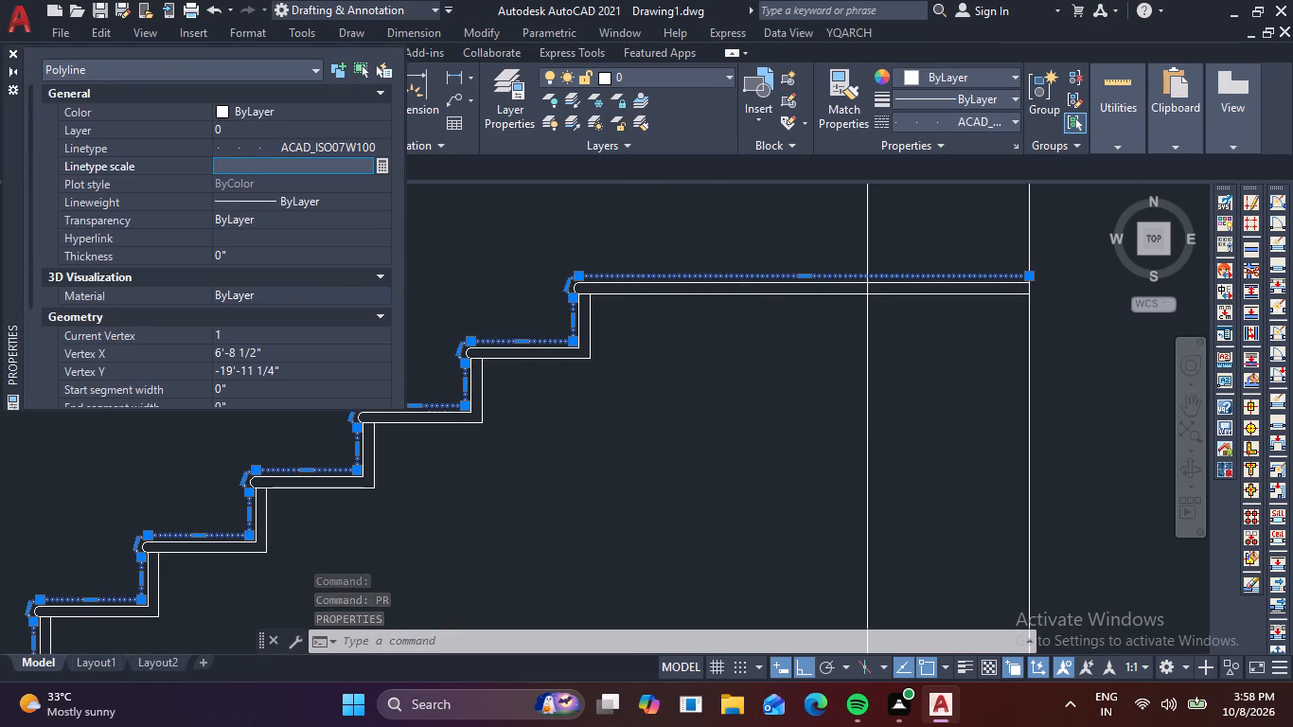
text(.1)
key(Return)
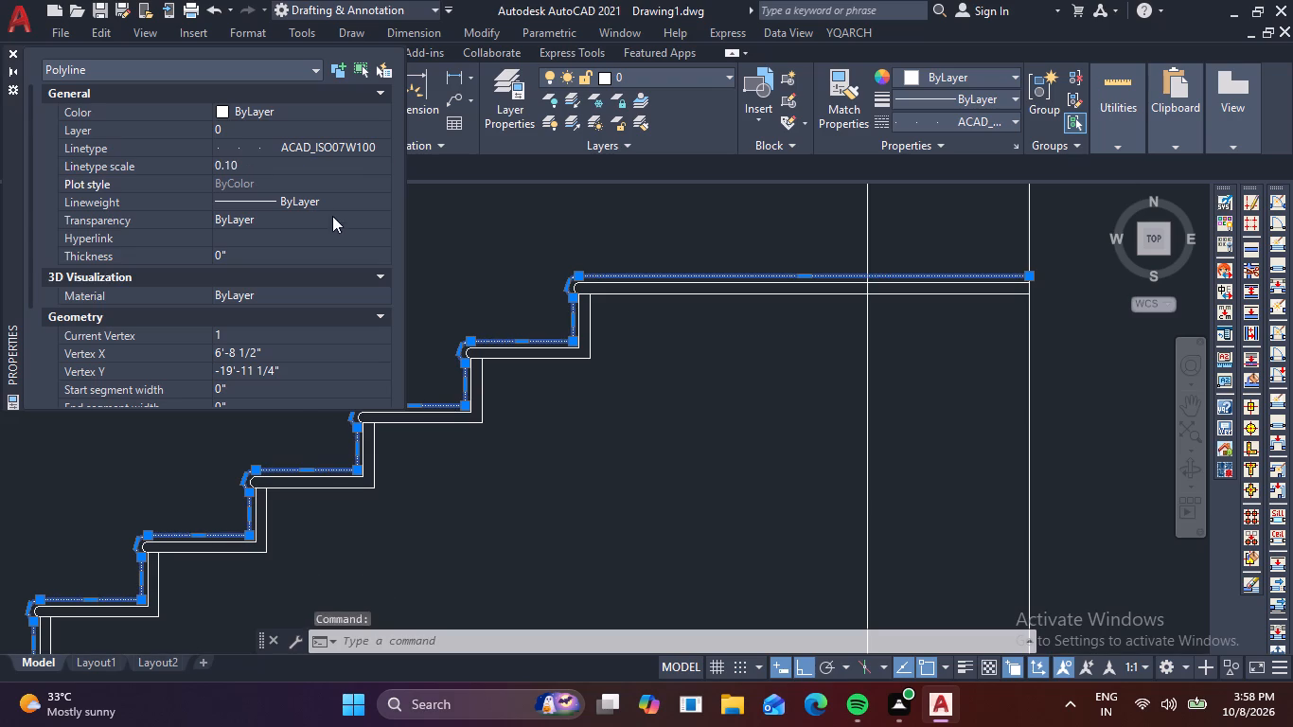
click(3, 46)
click(0, 50)
click(14, 45)
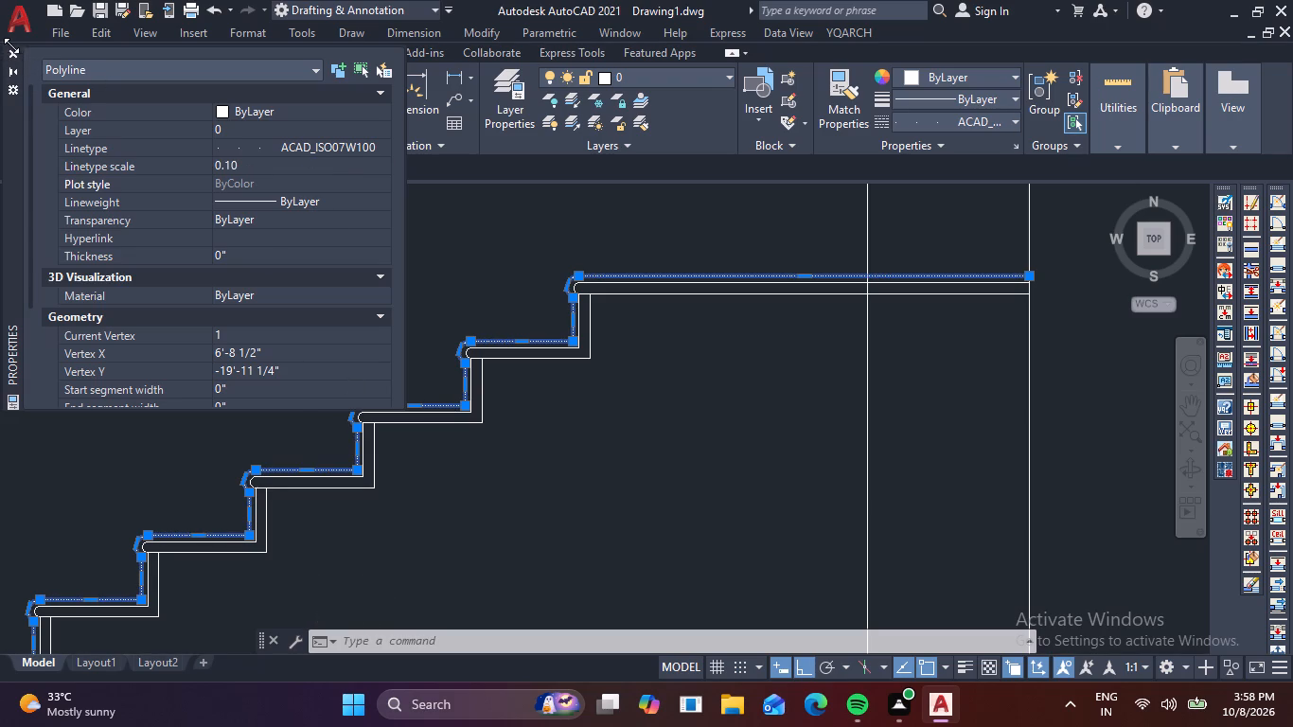
click(12, 51)
key(Escape)
Examine the dotted outline along the upper flight and top landing, and view both flights of the section.
scroll(187, 222, down, 1)
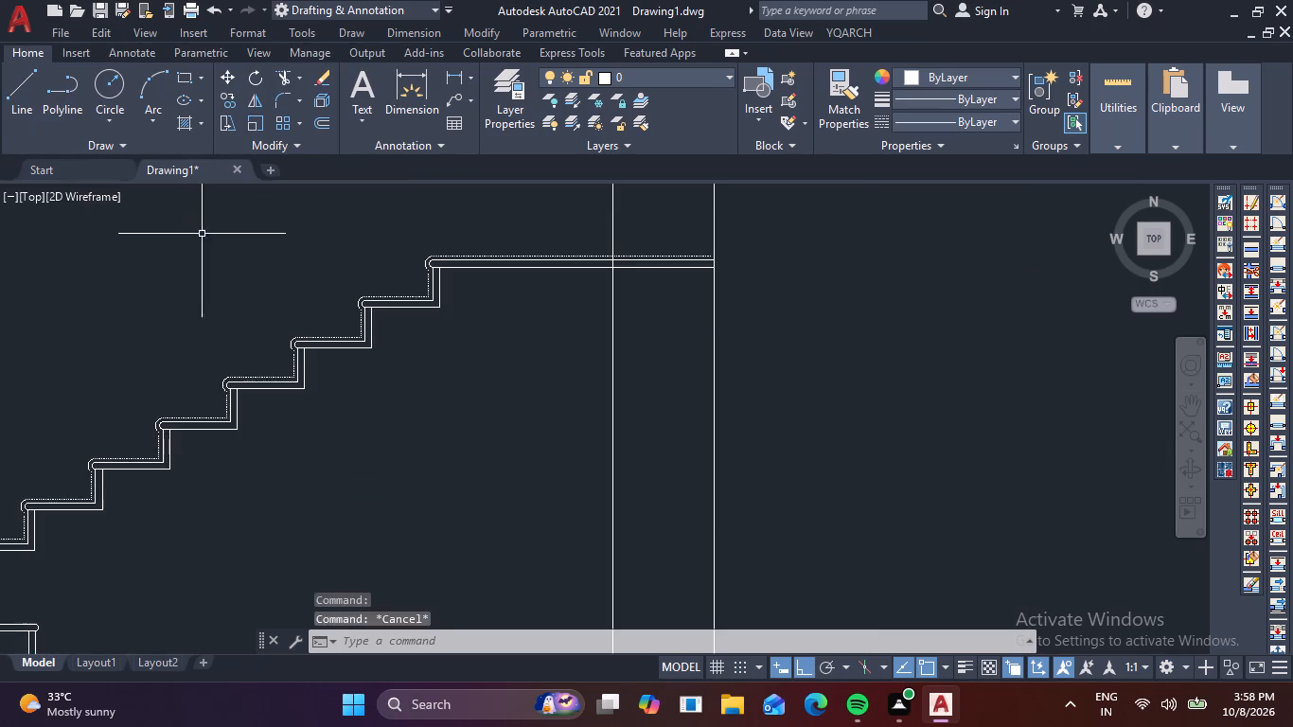
middle_drag(219, 244, 642, 396)
scroll(640, 375, down, 2)
middle_drag(683, 416, 680, 351)
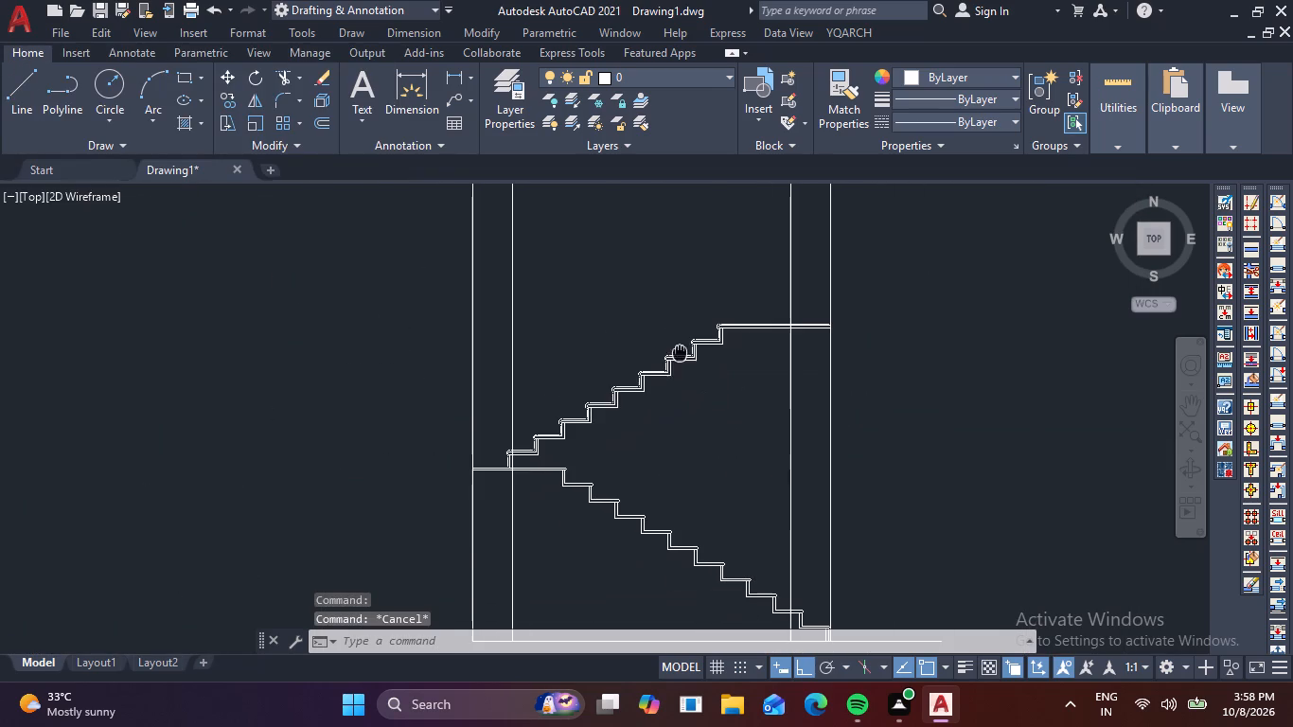
scroll(595, 362, down, 2)
scroll(587, 366, up, 5)
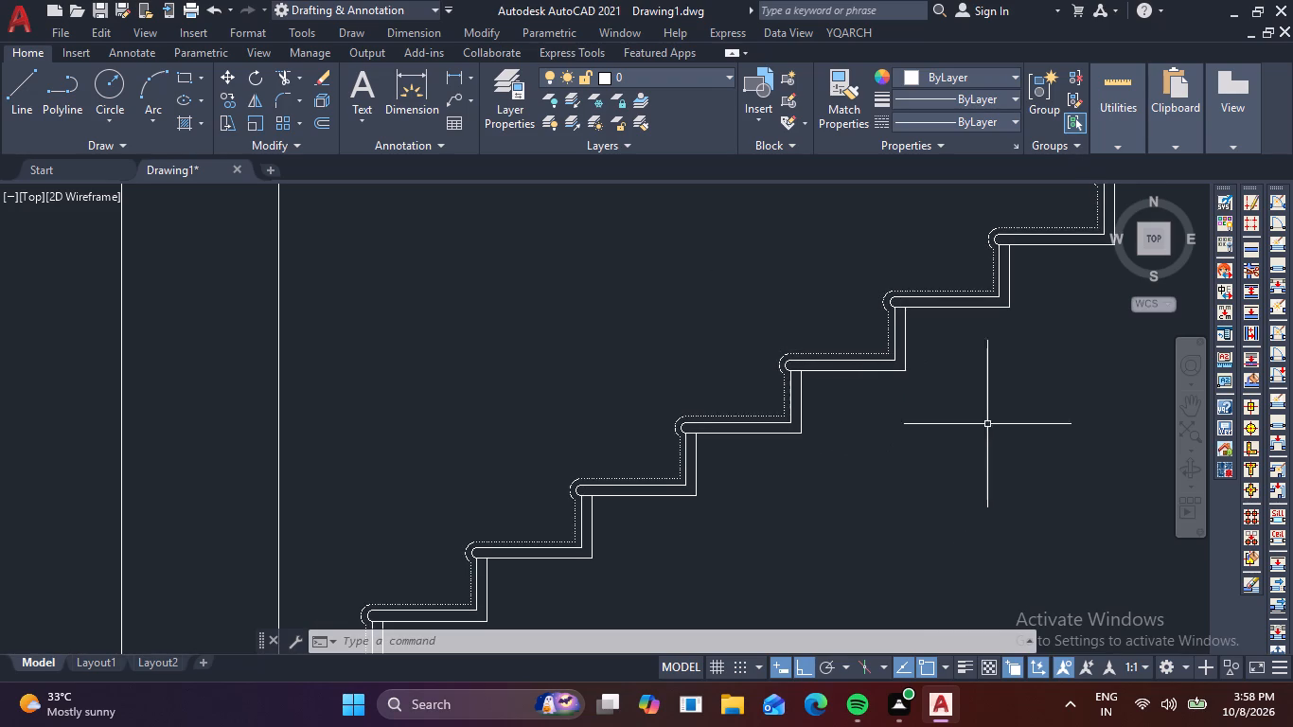
middle_drag(987, 424, 478, 565)
middle_drag(822, 459, 537, 565)
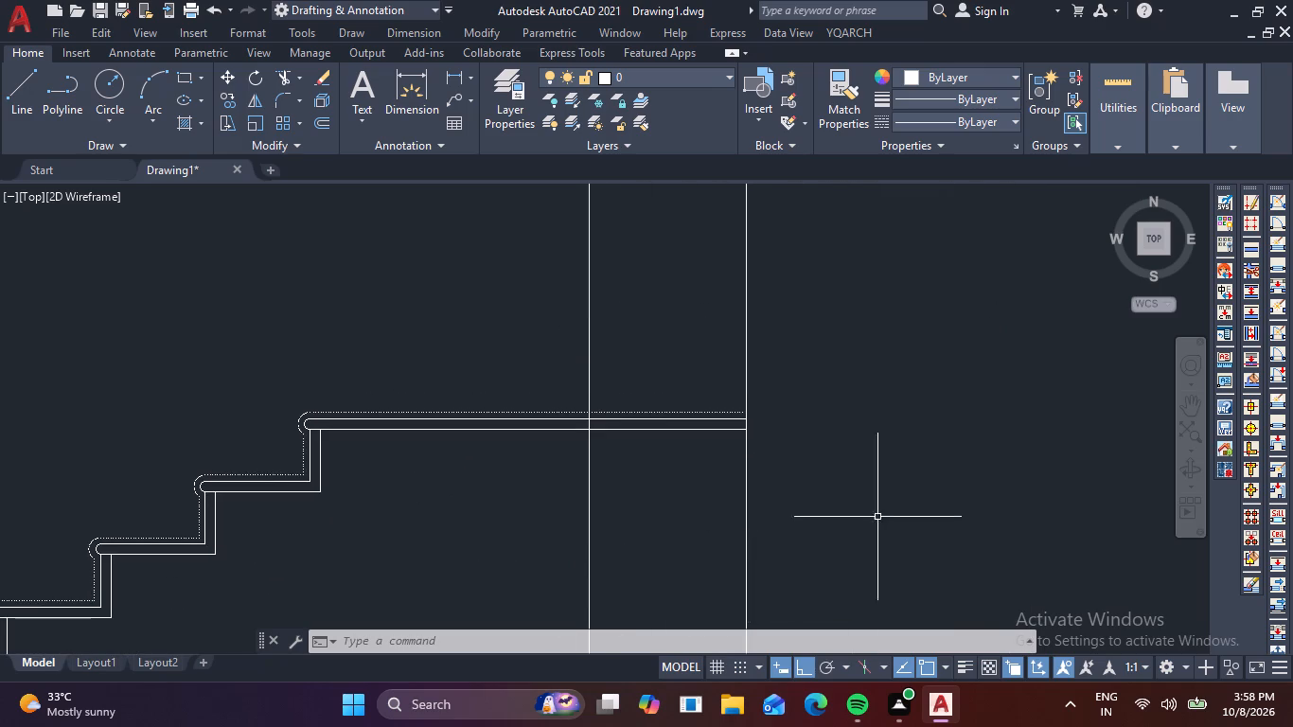
scroll(1003, 420, down, 4)
middle_drag(1097, 471, 1048, 413)
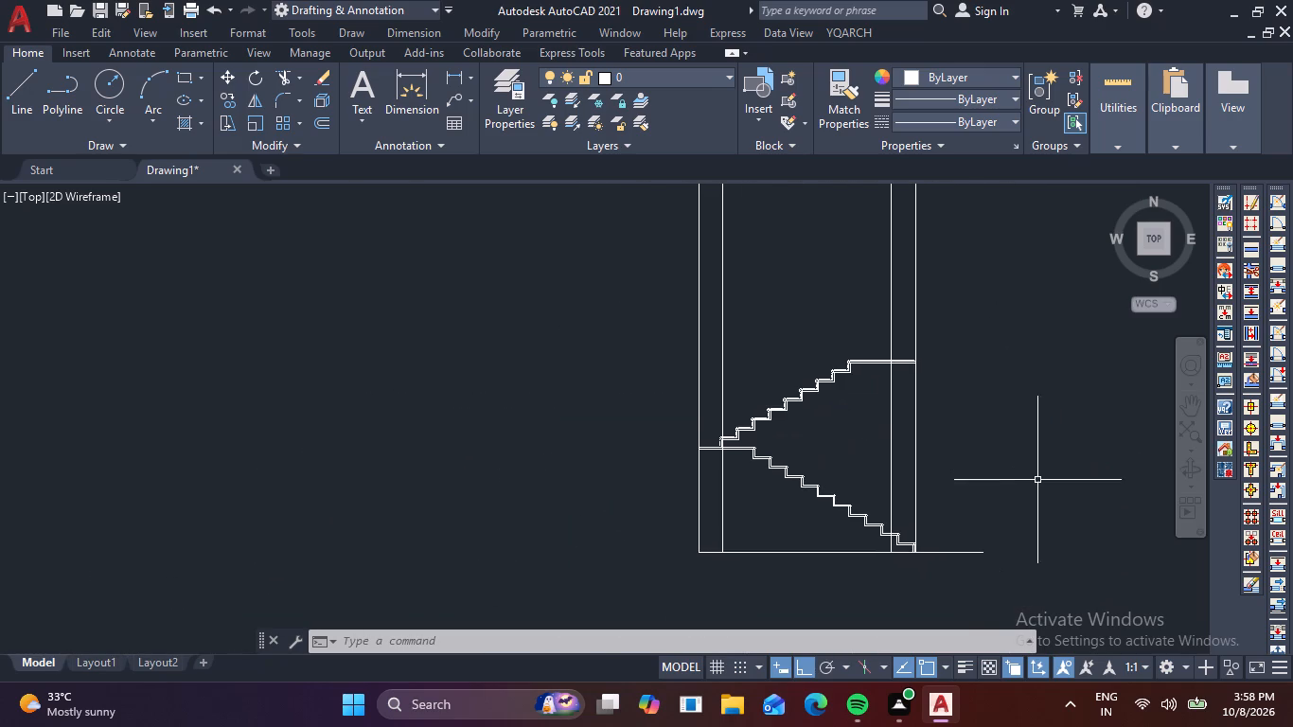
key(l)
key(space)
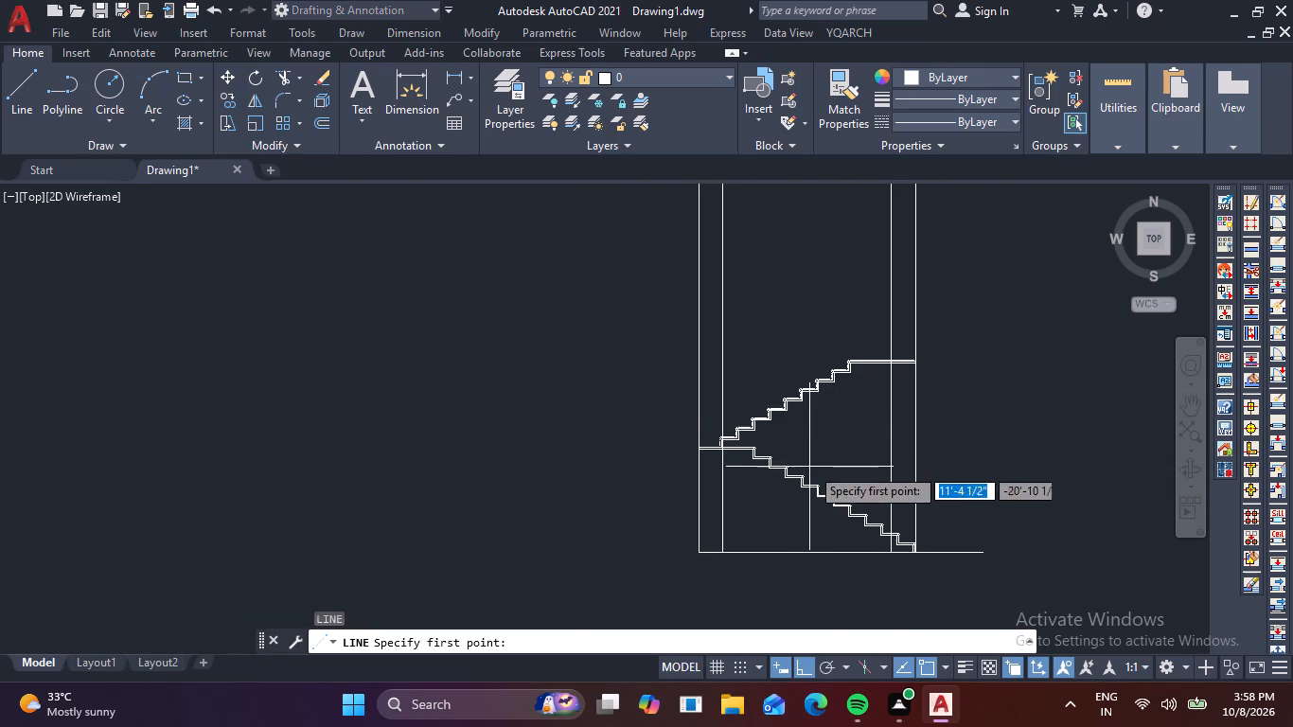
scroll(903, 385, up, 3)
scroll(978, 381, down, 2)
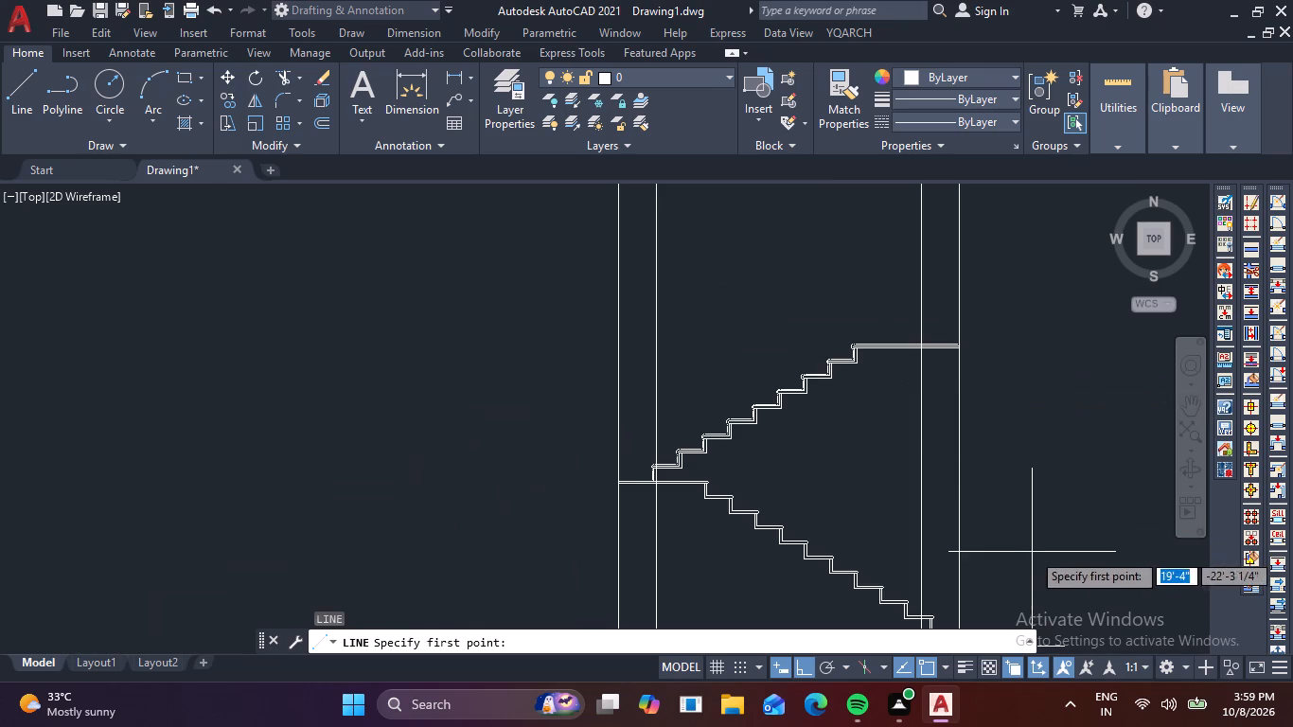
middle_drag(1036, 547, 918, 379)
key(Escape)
Draw a vertical line from the outer end of the floor line up to the horizontal line above the section.
scroll(939, 420, down, 4)
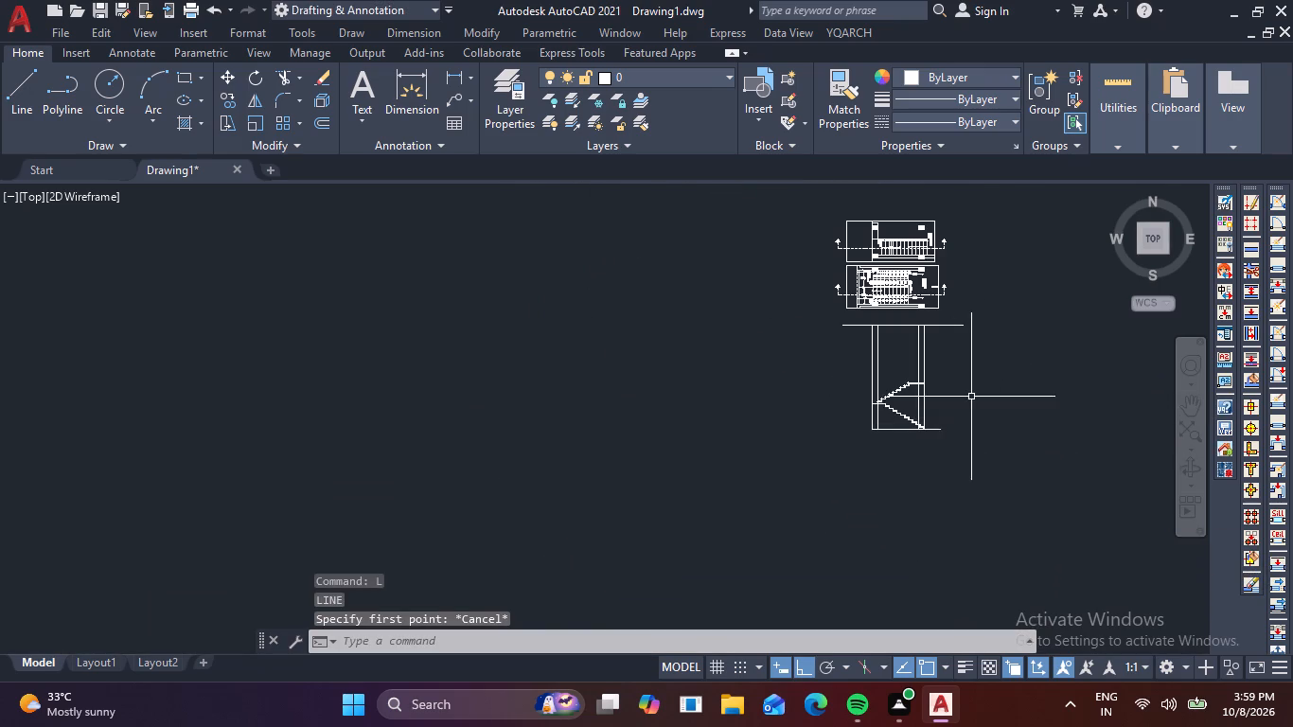
scroll(962, 454, up, 3)
middle_drag(917, 390, 902, 627)
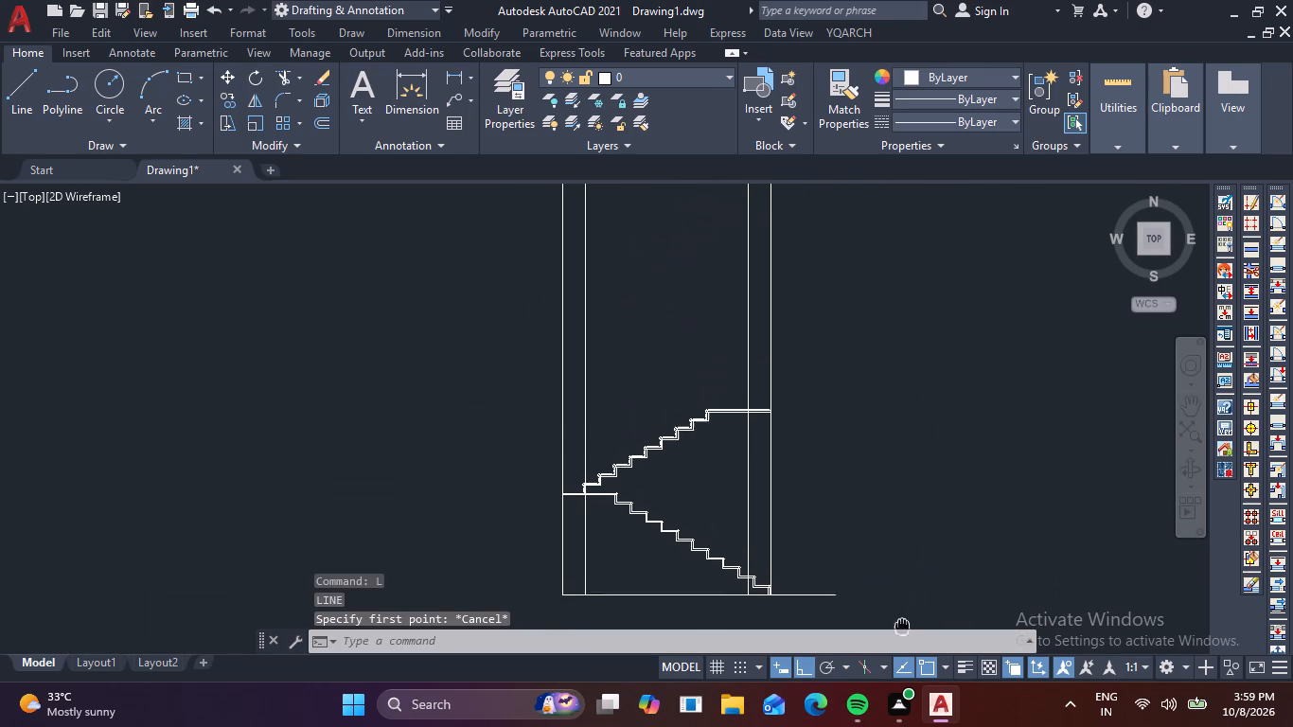
middle_drag(902, 627, 902, 630)
key(l)
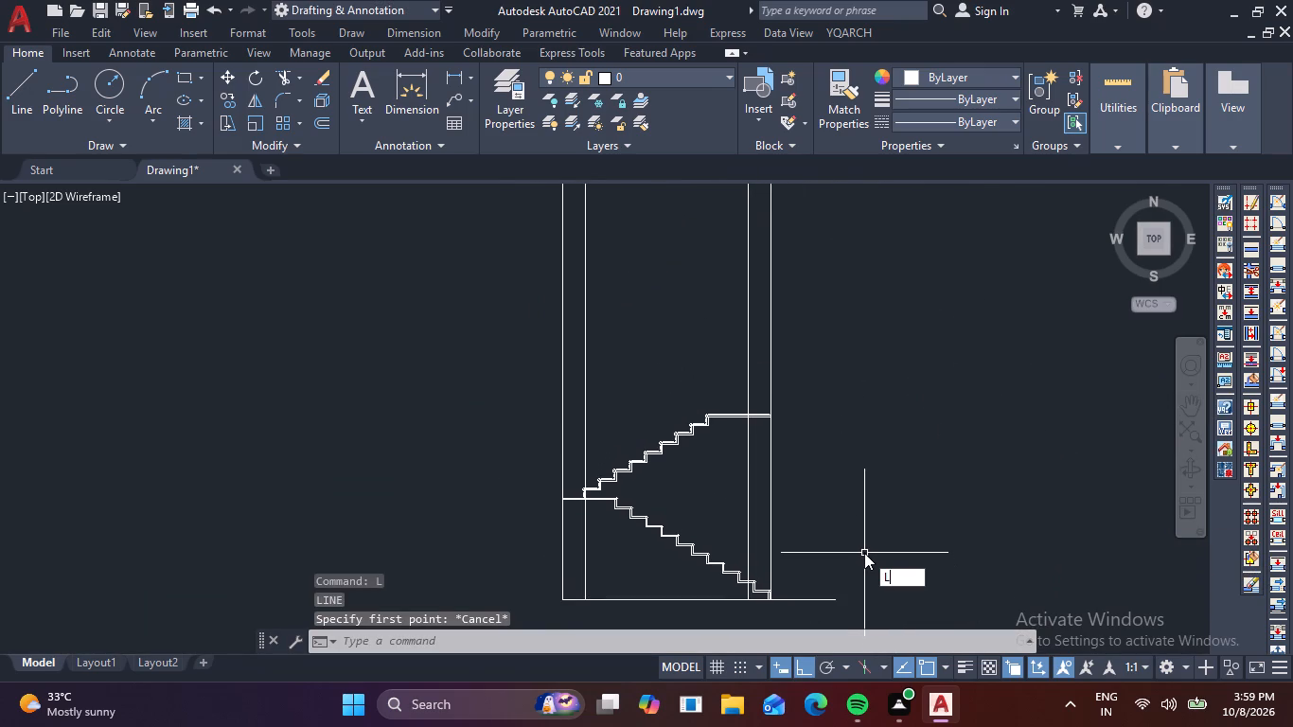
key(space)
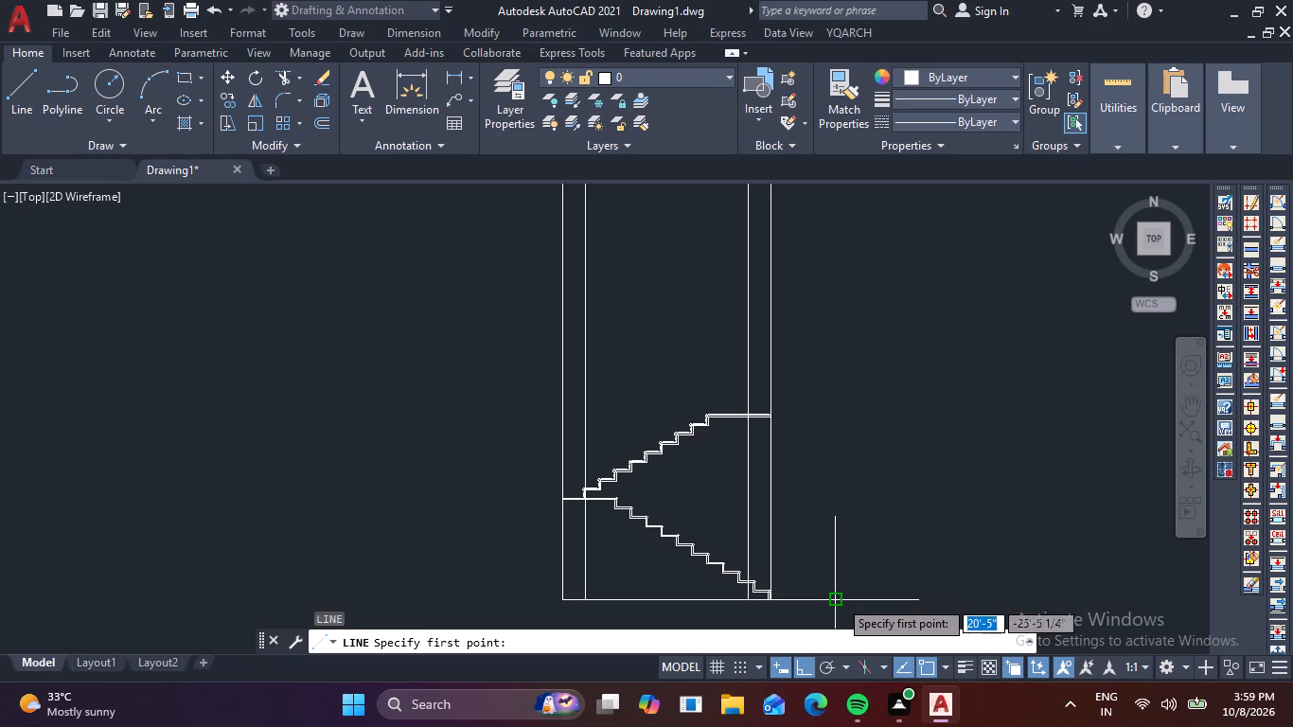
click(839, 600)
middle_drag(939, 388, 877, 657)
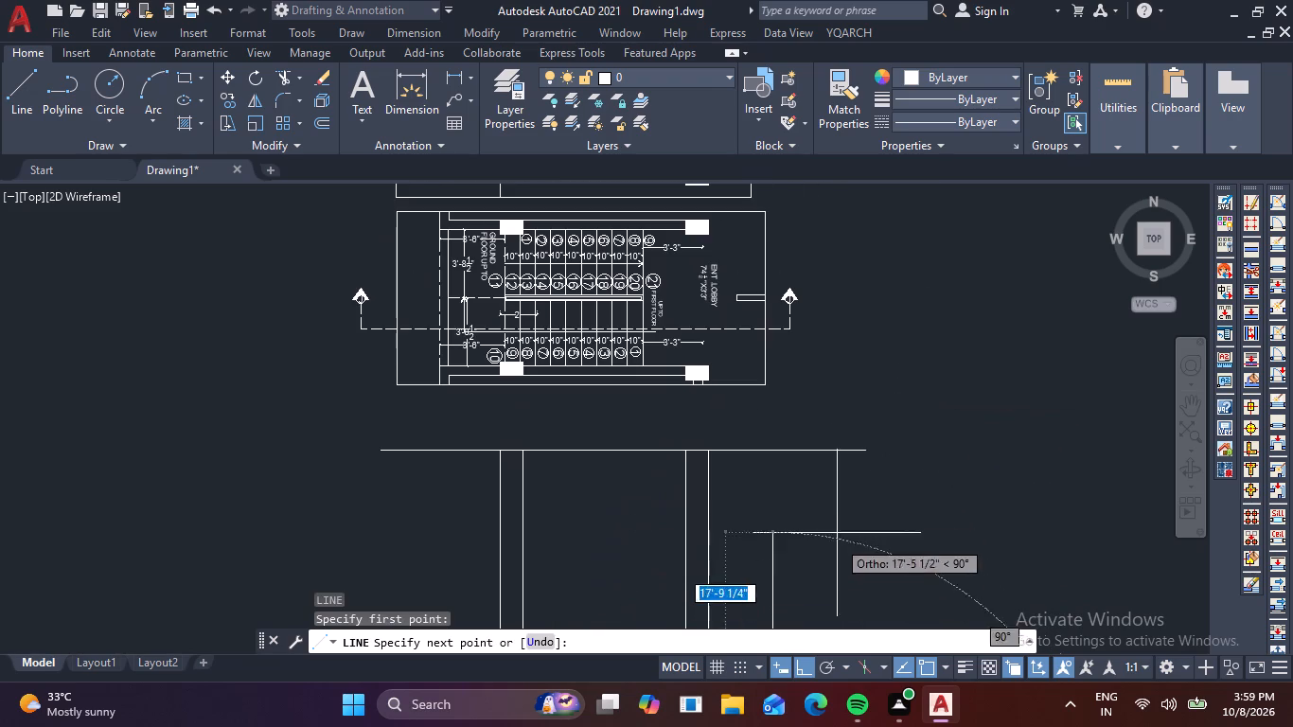
click(771, 452)
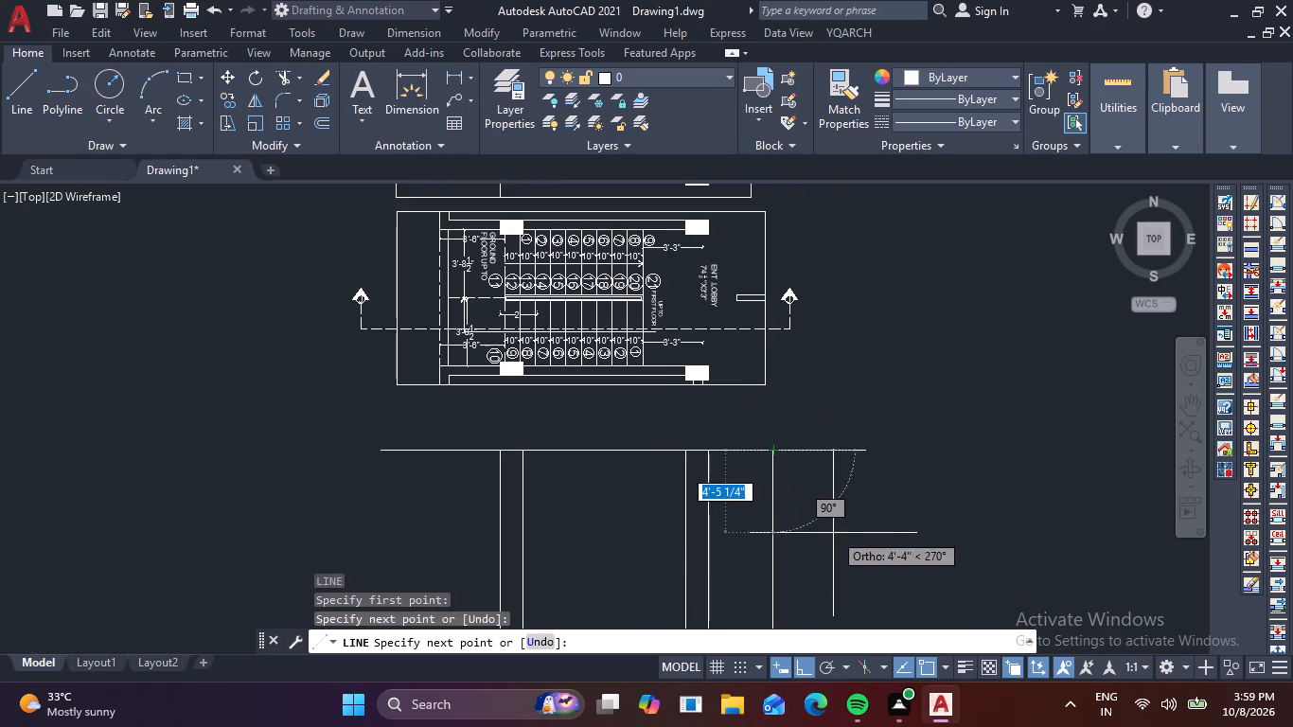
key(Escape)
Extend the top landing's solid and dotted lines to the new outer vertical line.
middle_drag(780, 621, 848, 402)
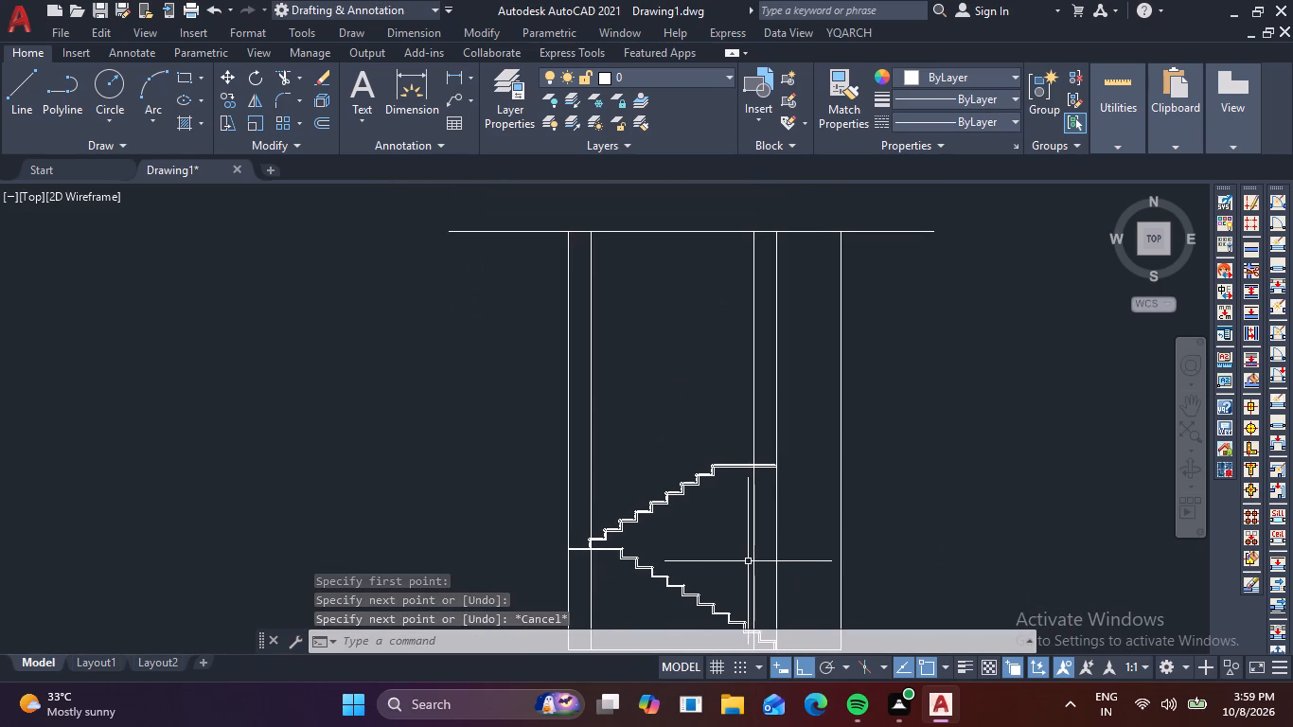
text(EX)
key(space)
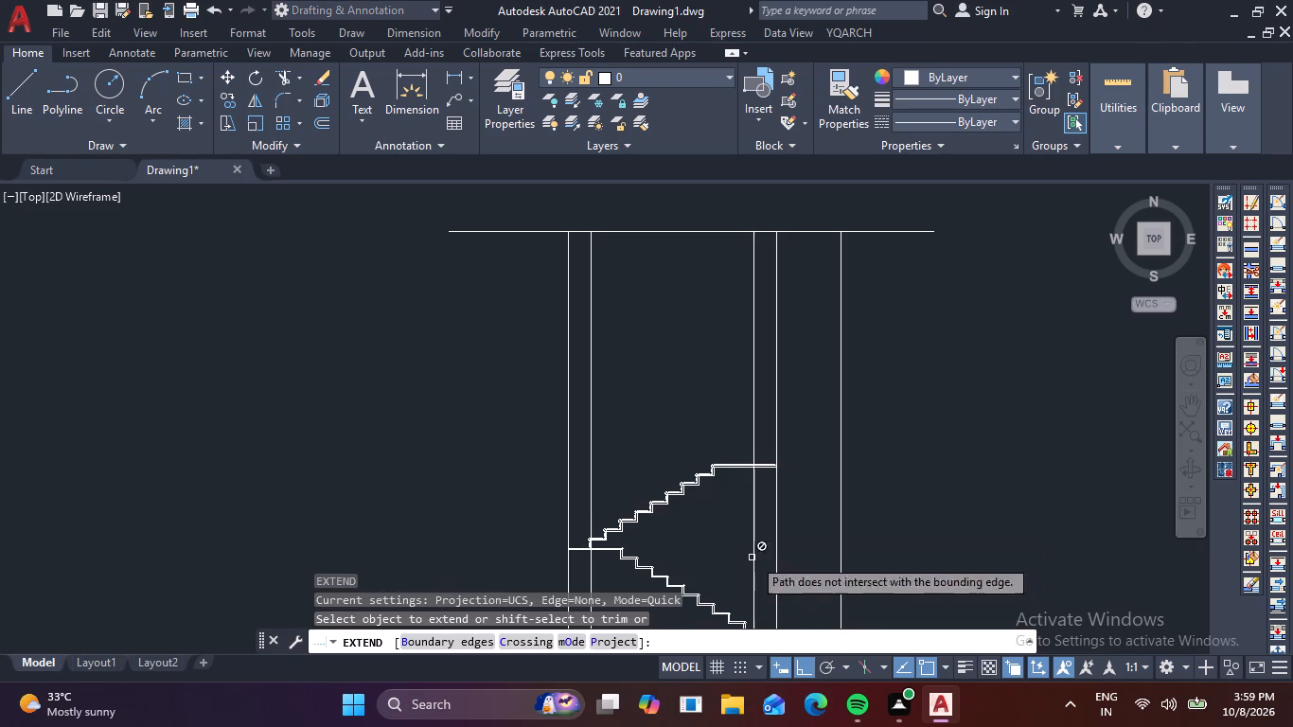
scroll(770, 467, up, 2)
click(774, 442)
drag(774, 442, 763, 512)
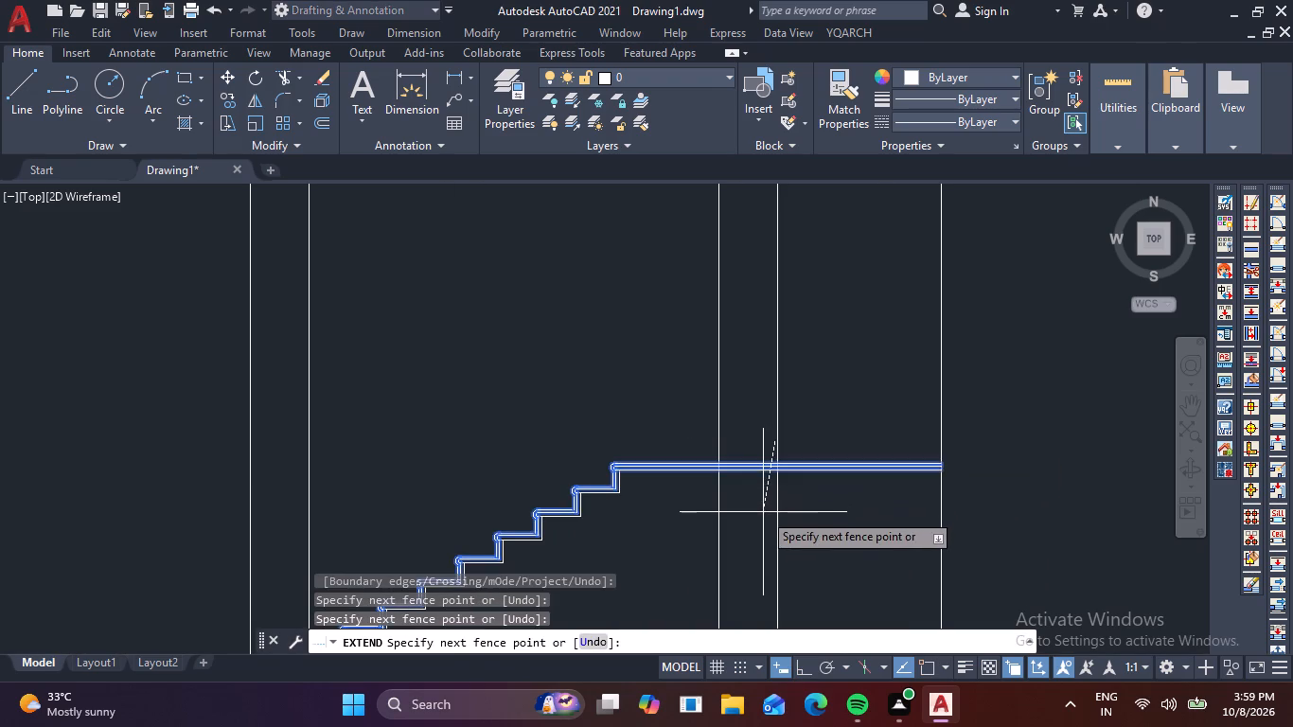
click(757, 495)
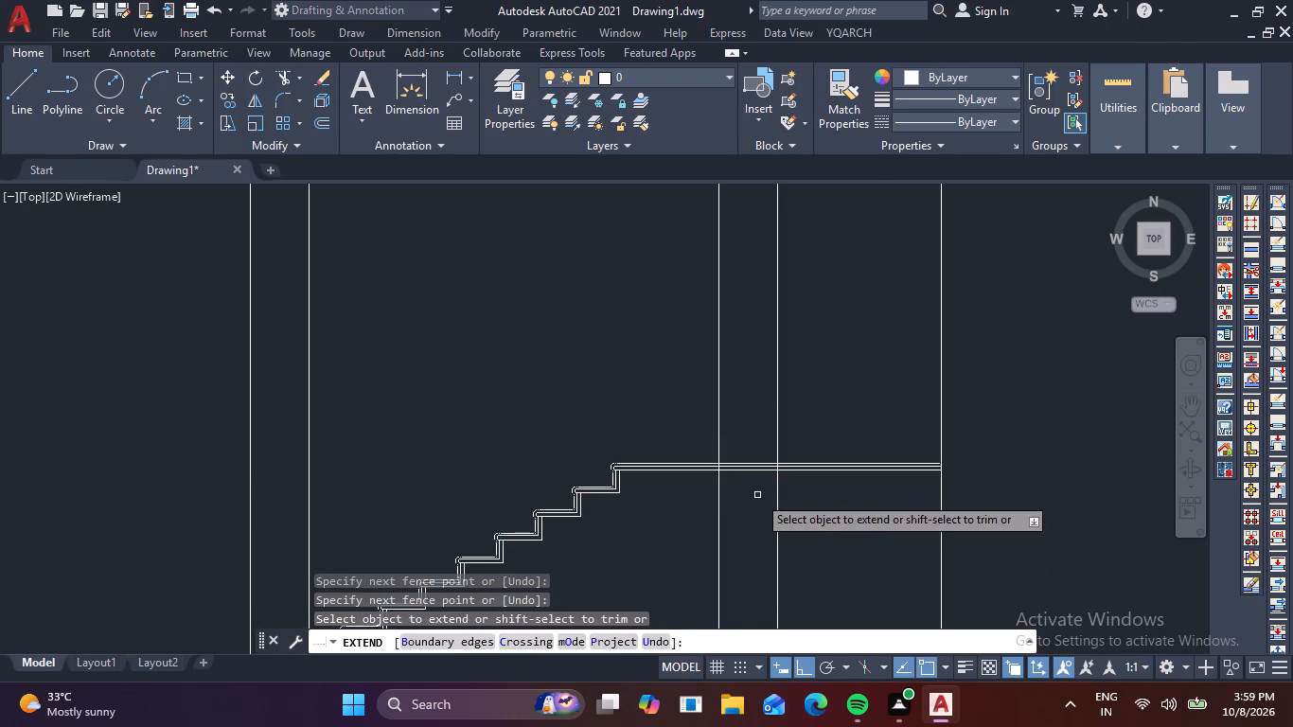
scroll(810, 458, up, 3)
scroll(869, 520, down, 3)
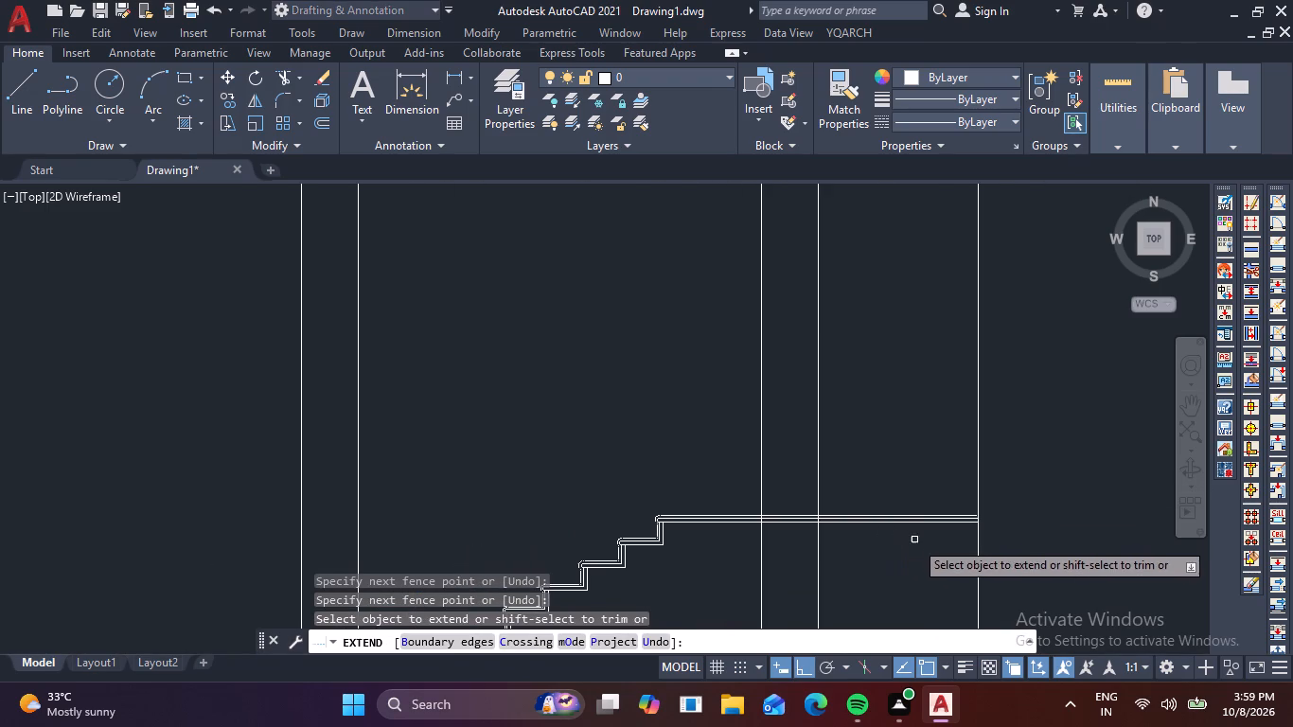
scroll(958, 534, up, 3)
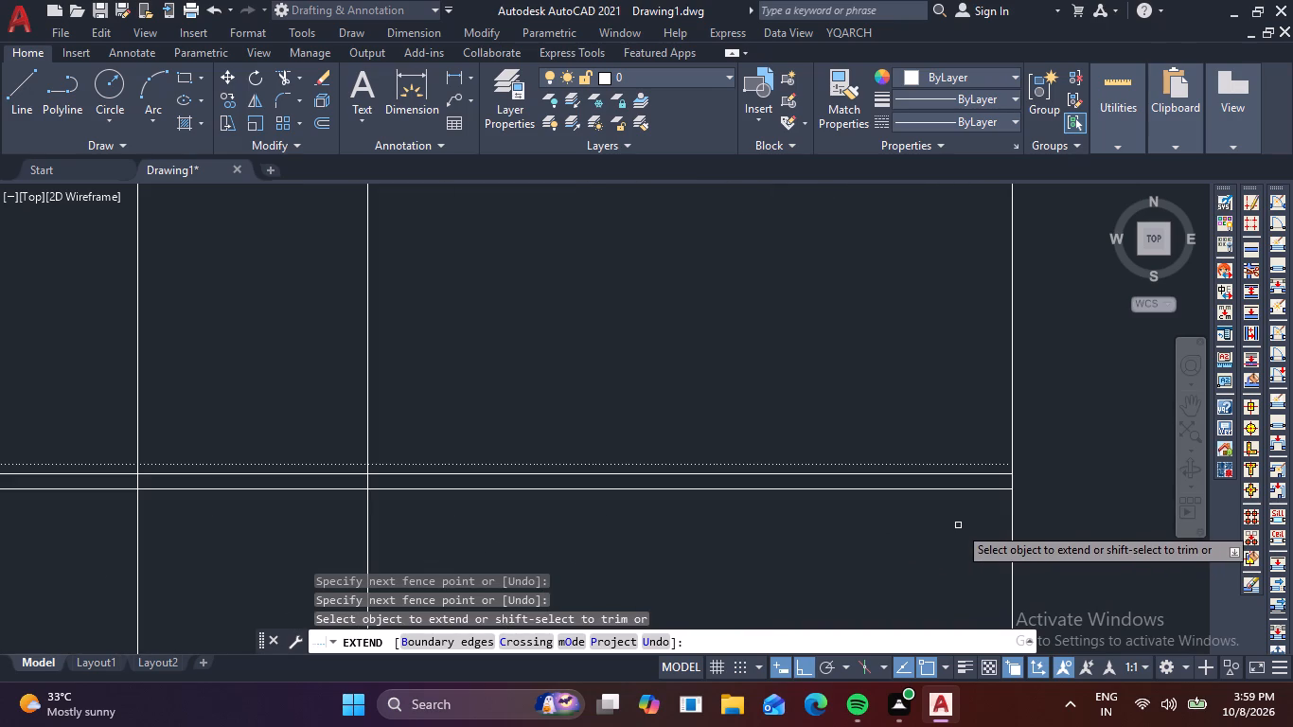
key(Escape)
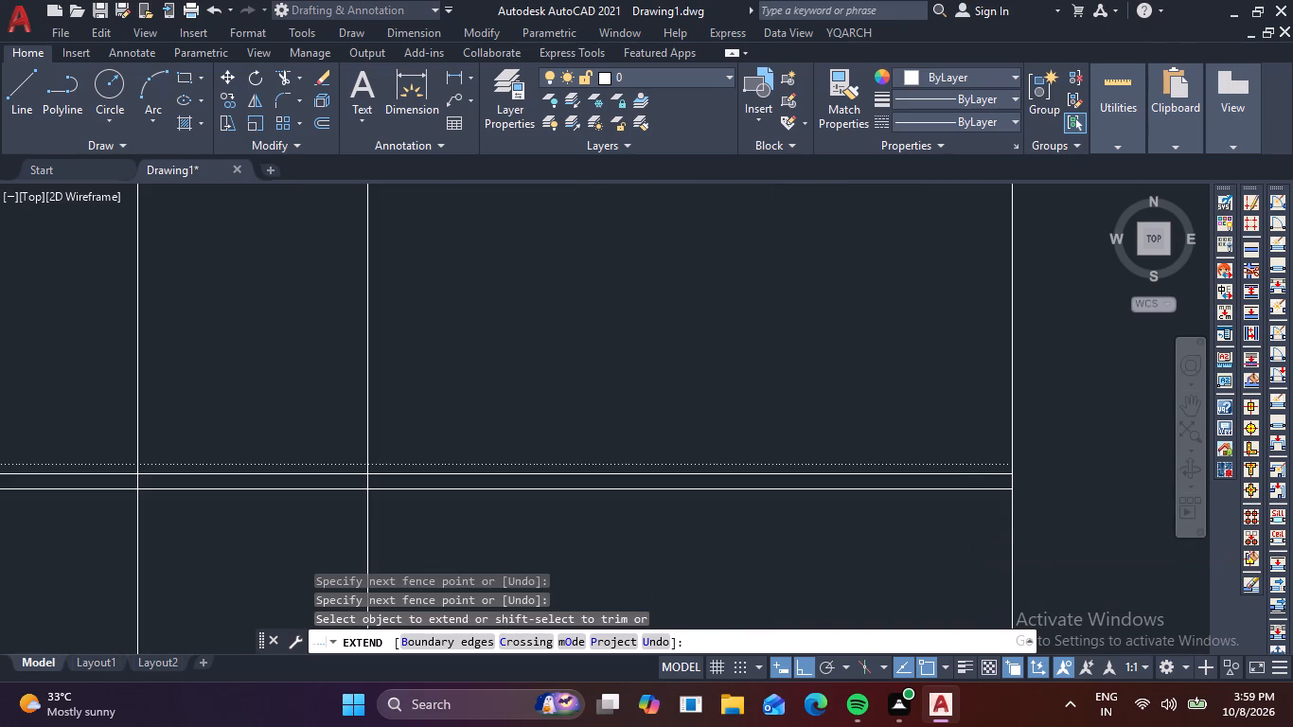
key(Escape)
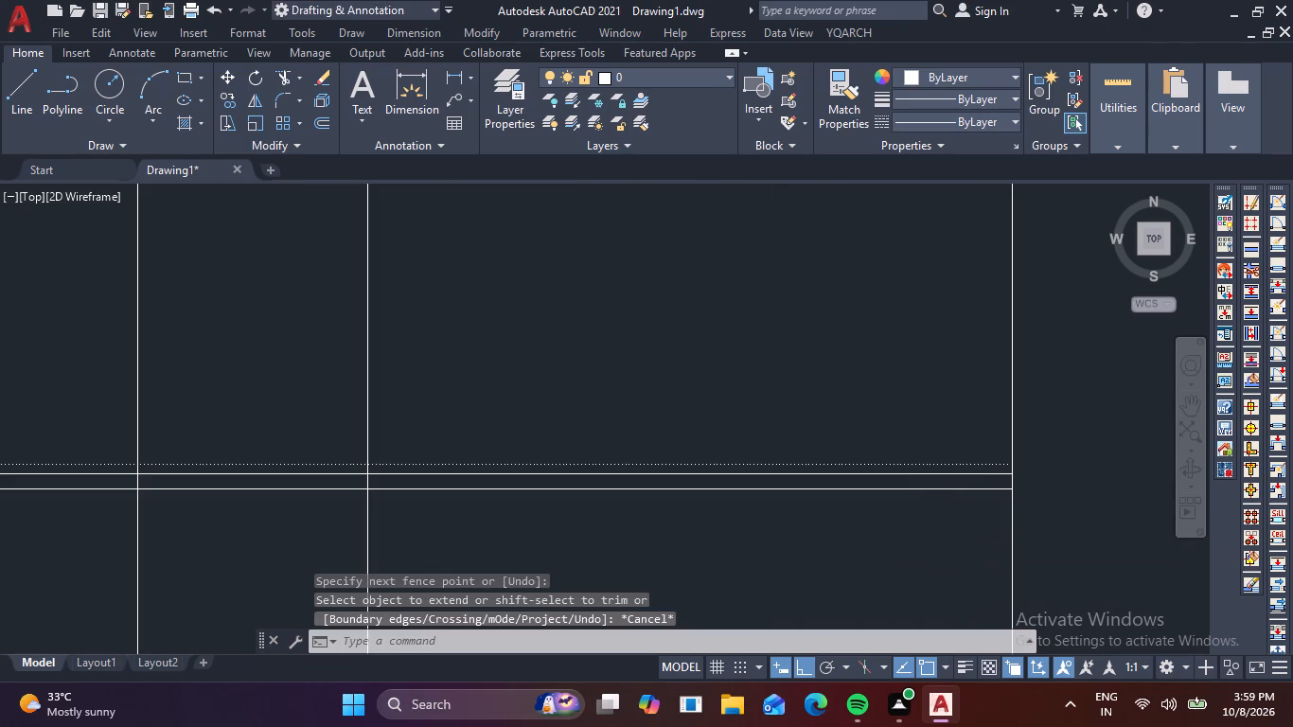
Draw a sloping polyline along the underside of the upper flight, from the highest step's inner bottom corner to the lowest.
scroll(742, 533, down, 1)
middle_drag(780, 542, 1130, 328)
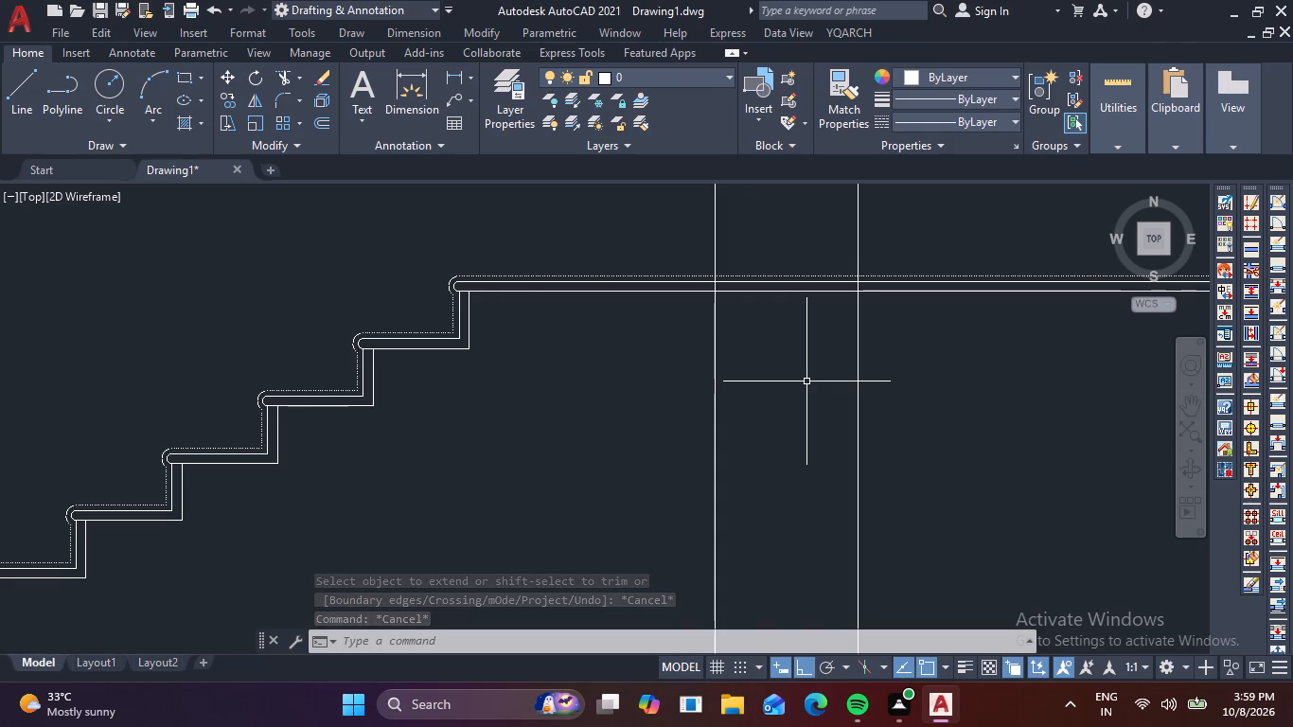
text(PL)
key(space)
middle_drag(500, 413, 741, 358)
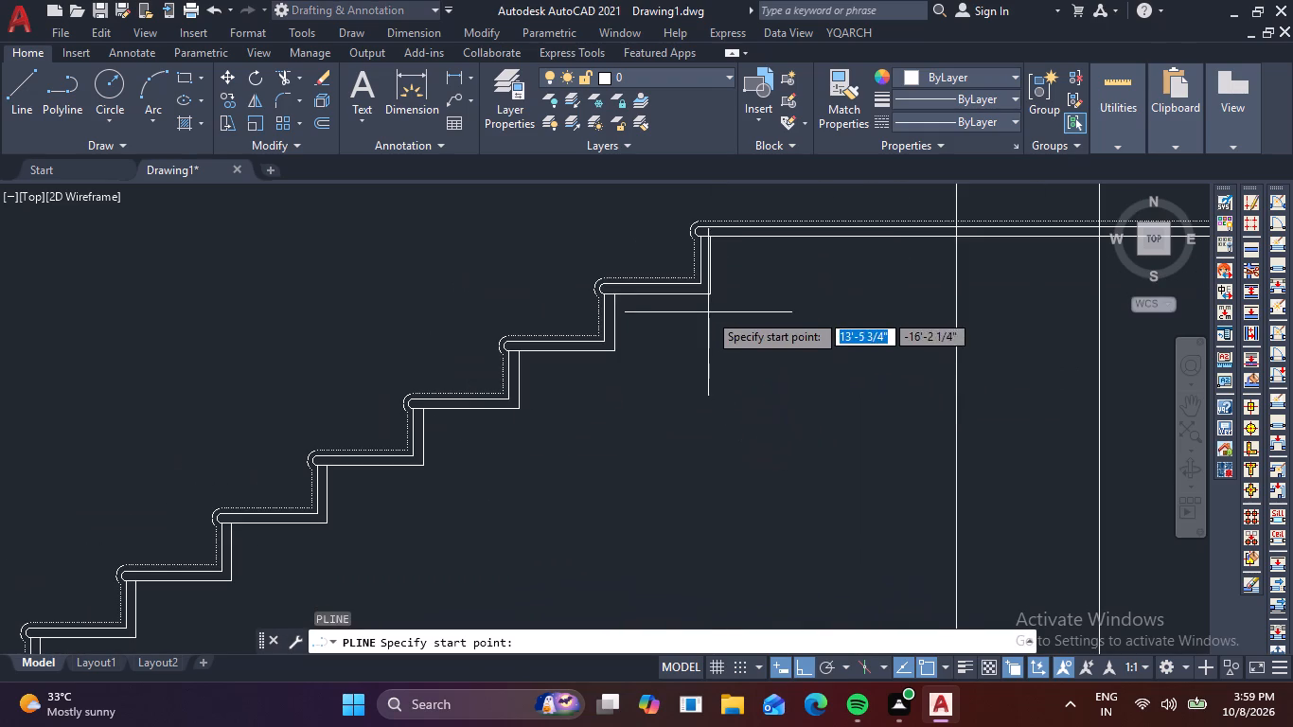
click(714, 295)
scroll(546, 468, down, 1)
middle_drag(546, 468, 836, 347)
key(F8)
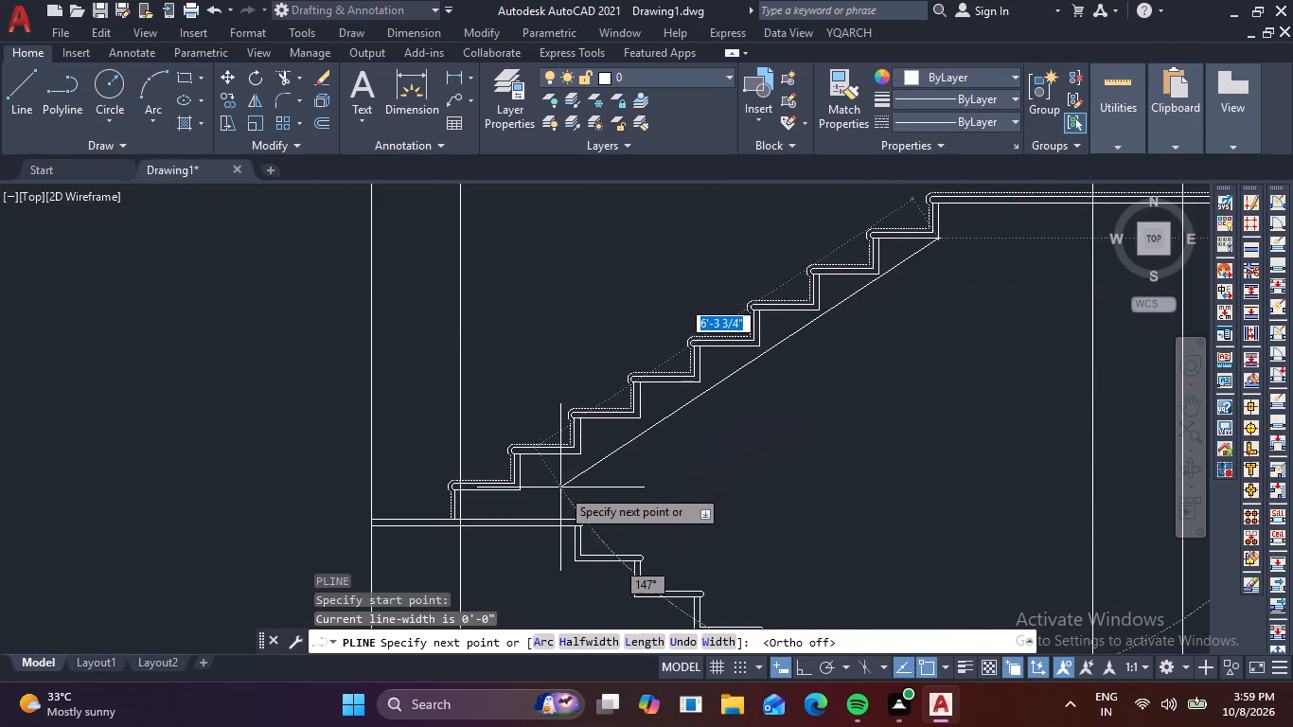
click(517, 493)
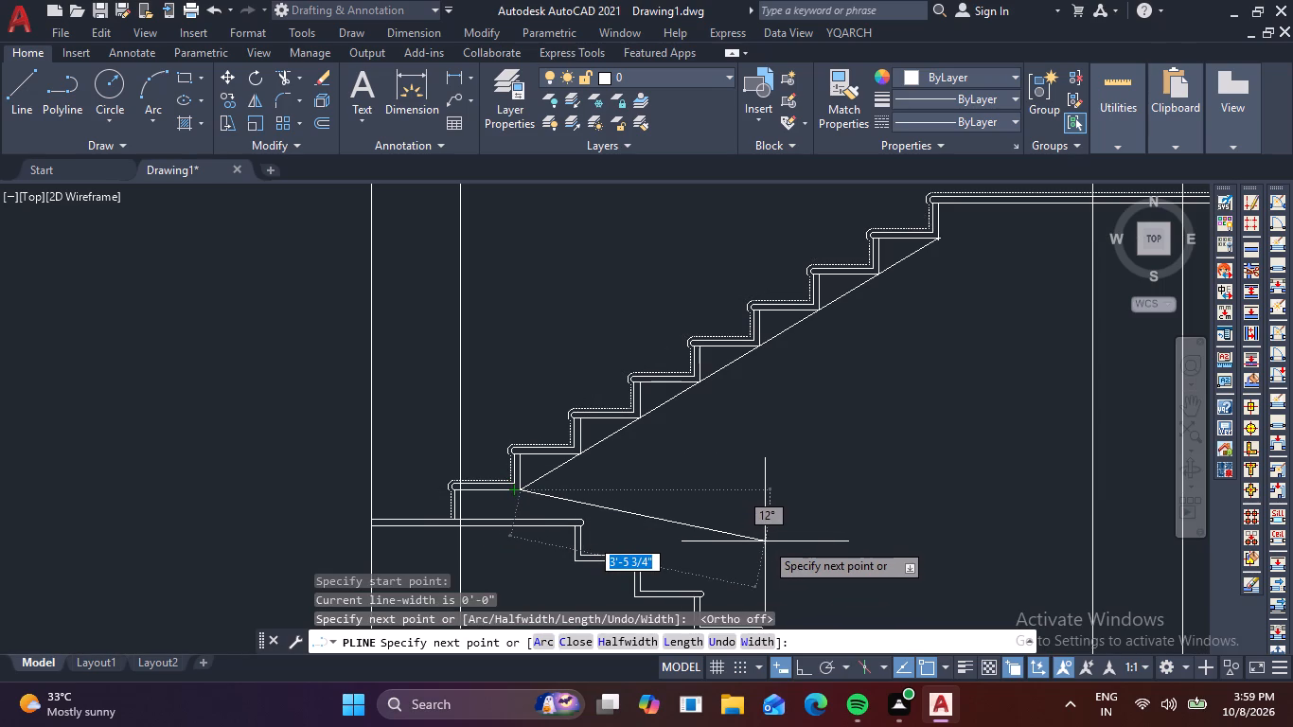
key(Escape)
Draw a sloping polyline along the underside of the lower flight, joining the steps' inner bottom corners from the mid landing down.
middle_drag(795, 546, 759, 356)
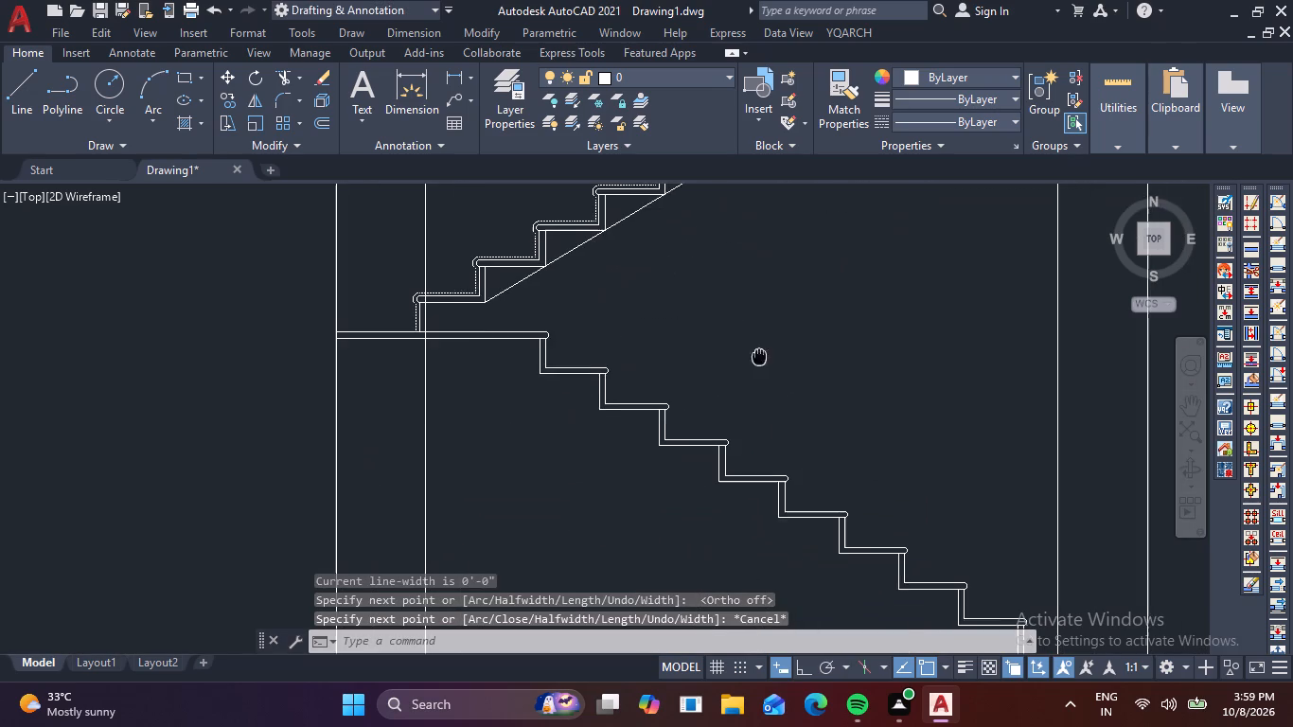
middle_drag(759, 356, 759, 355)
key(p)
key(l)
key(space)
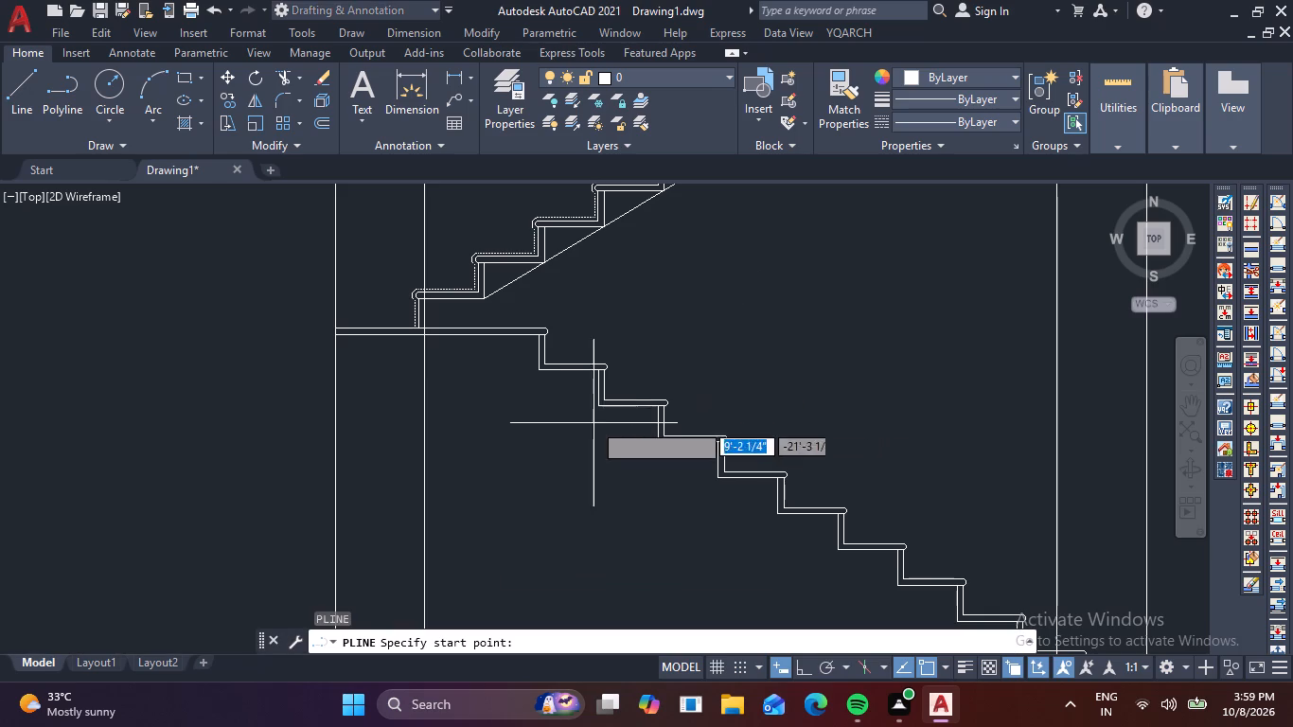
click(535, 372)
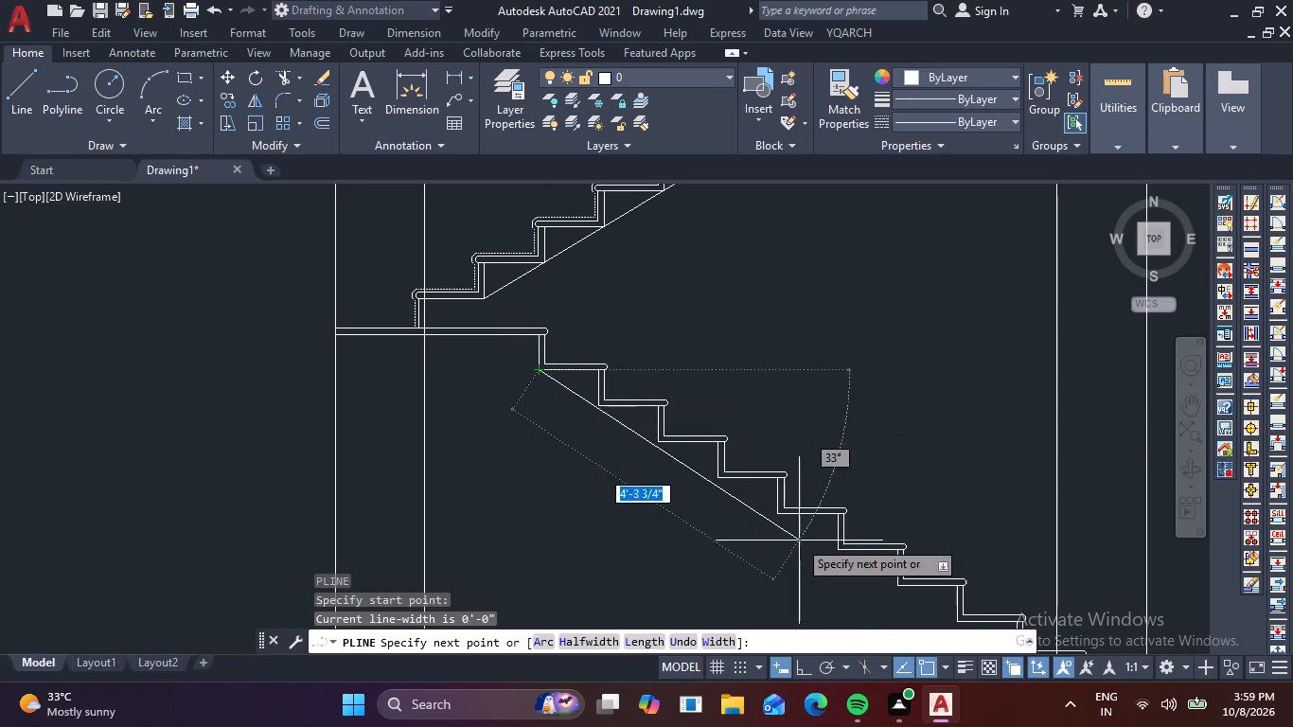
middle_drag(801, 549, 585, 326)
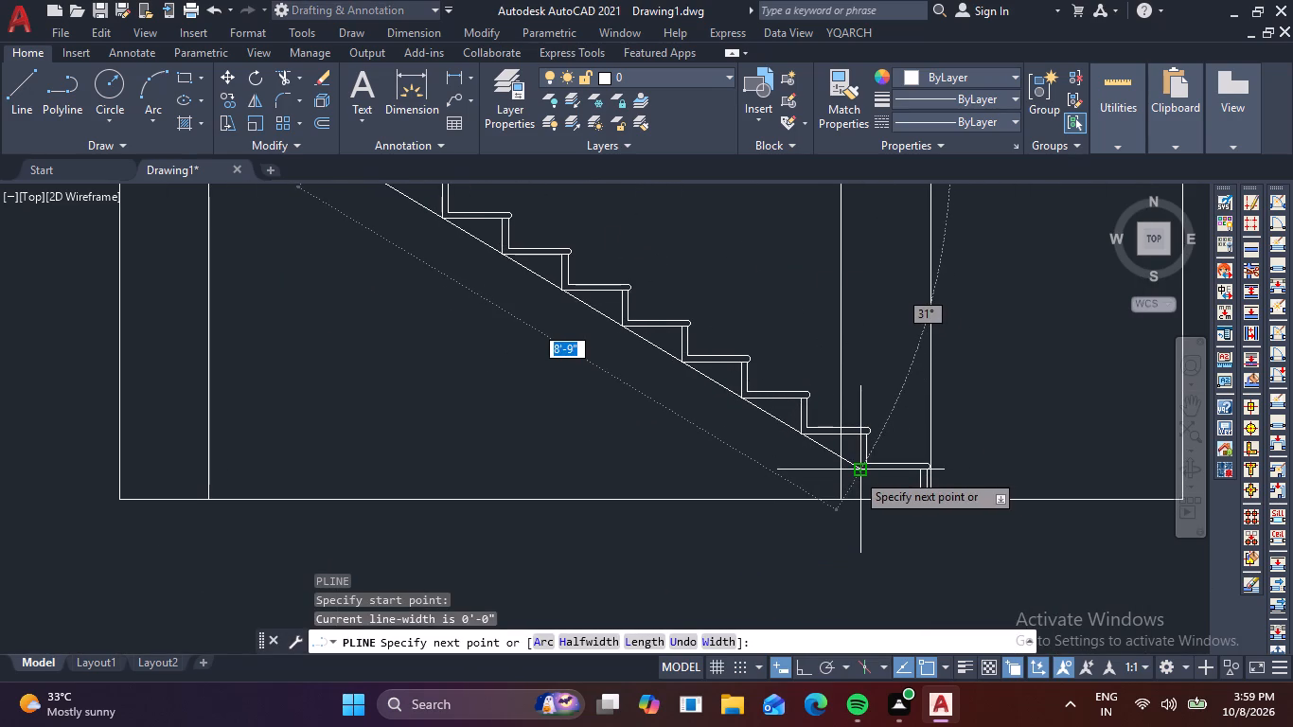
click(856, 472)
key(Escape)
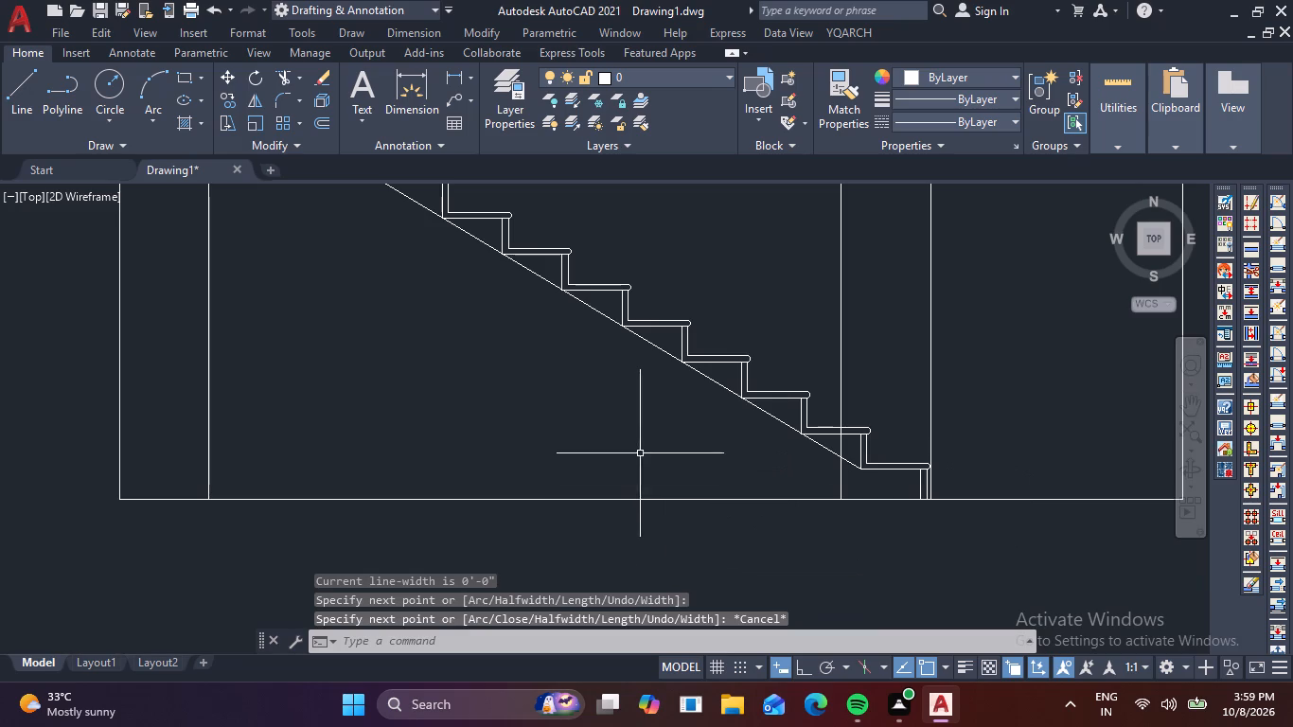
Offset the sloping underside polylines of both flights 6" downward to form the waist slabs.
scroll(641, 452, down, 1)
middle_drag(637, 448, 581, 559)
key(o)
key(Return)
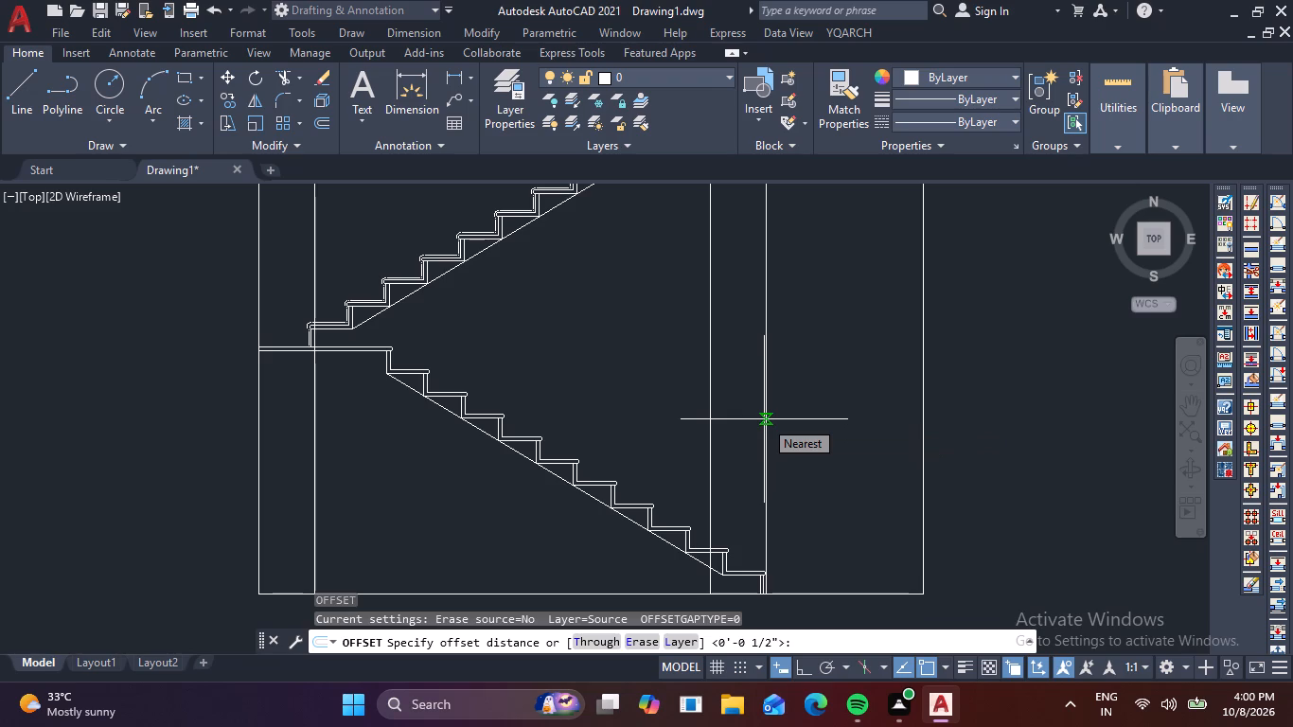
key(6)
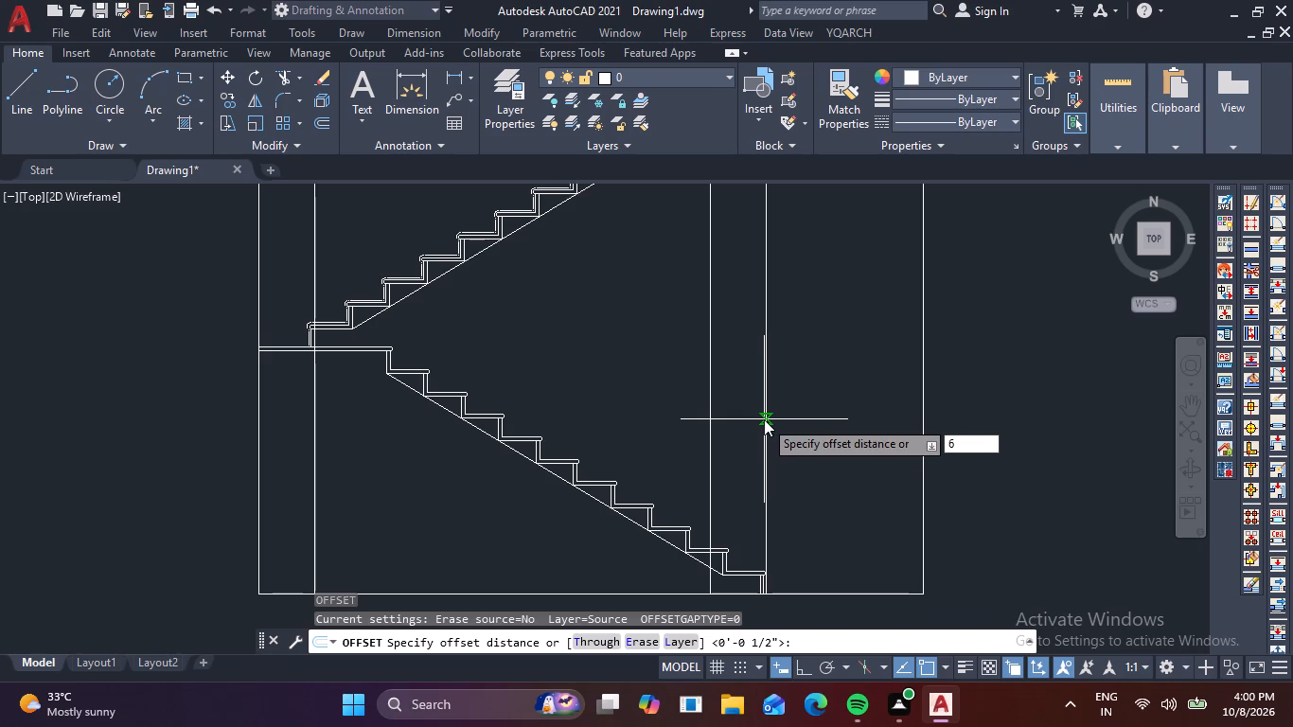
key(shift+quotedbl)
key(Return)
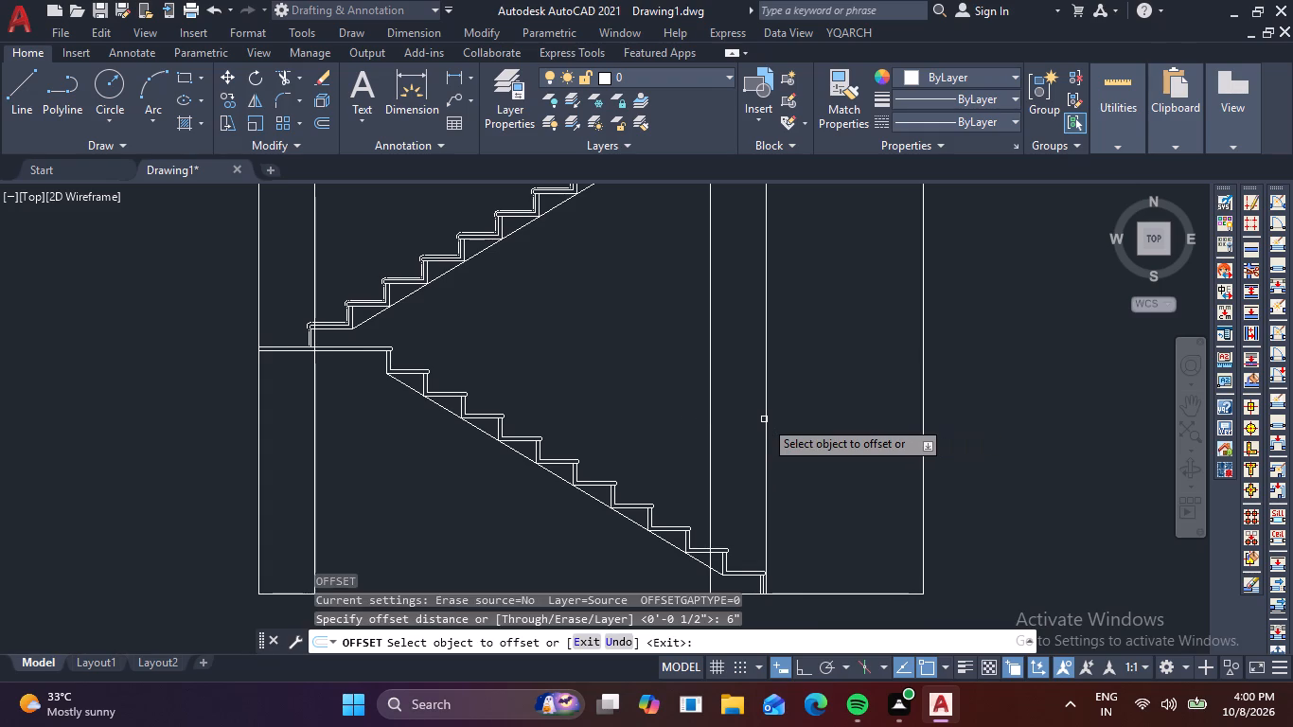
click(540, 214)
click(603, 281)
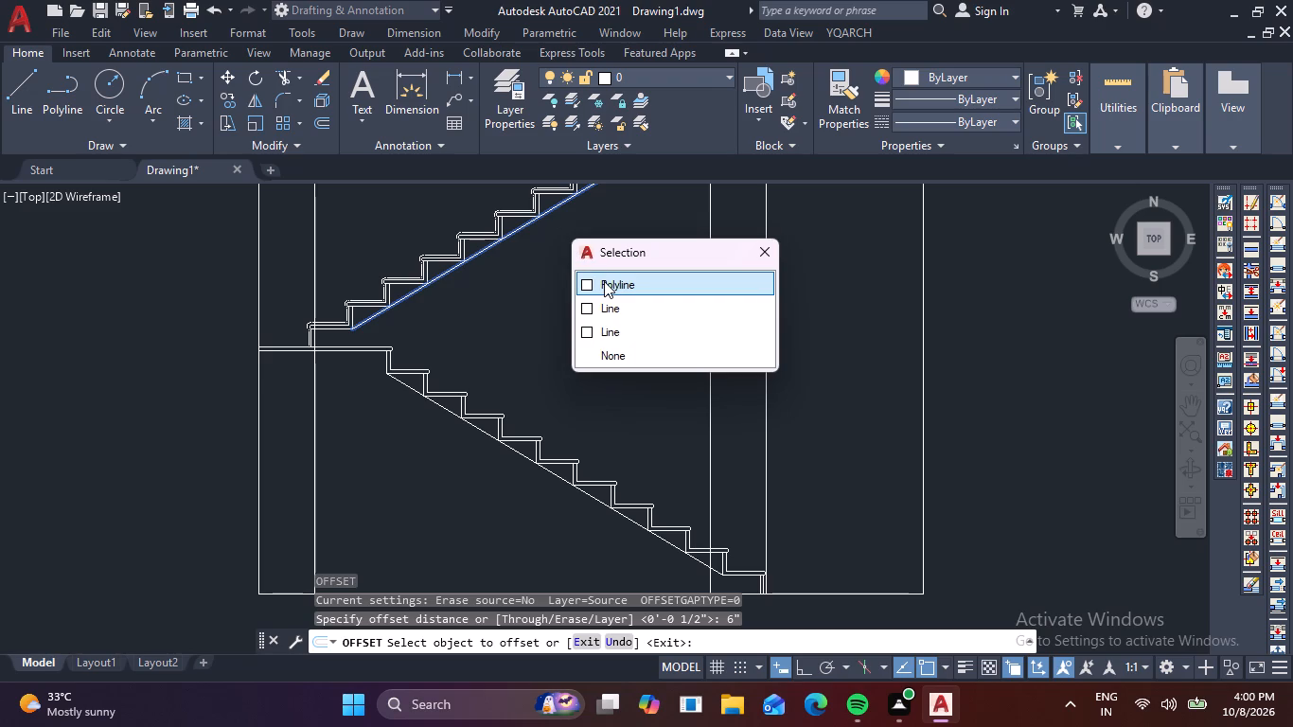
click(602, 281)
click(600, 303)
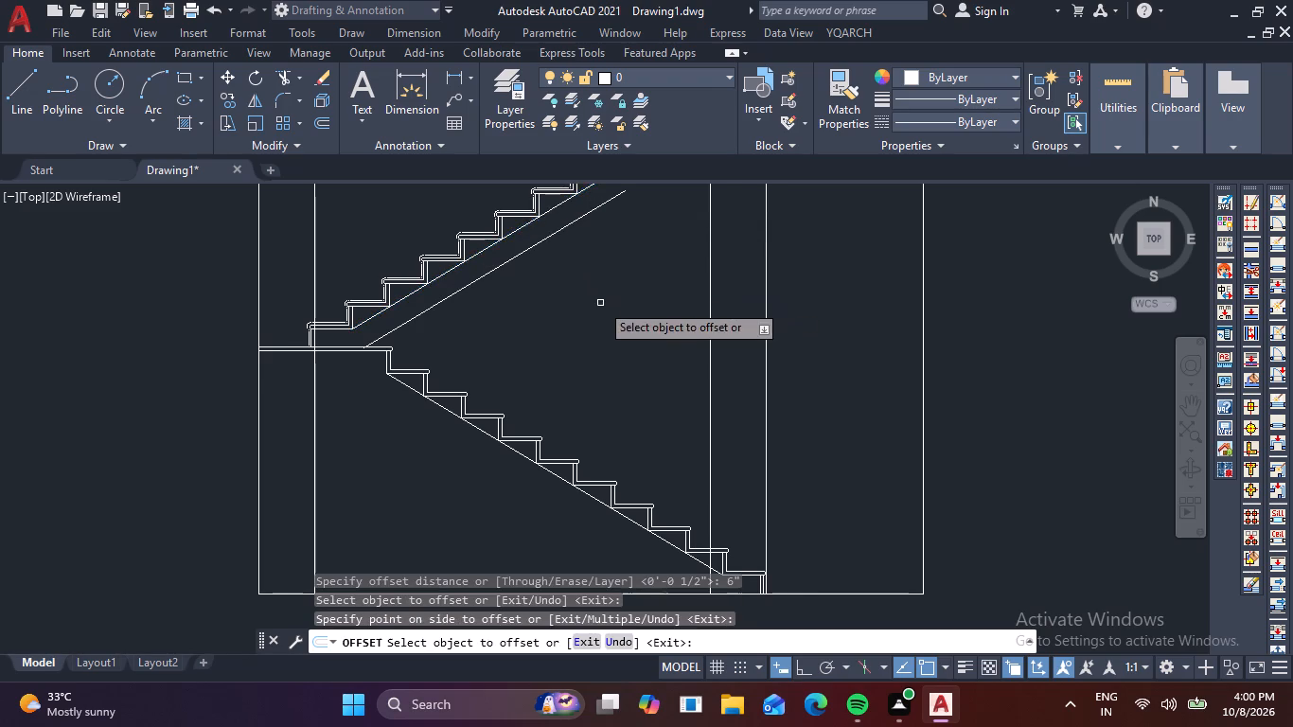
middle_drag(614, 305, 746, 302)
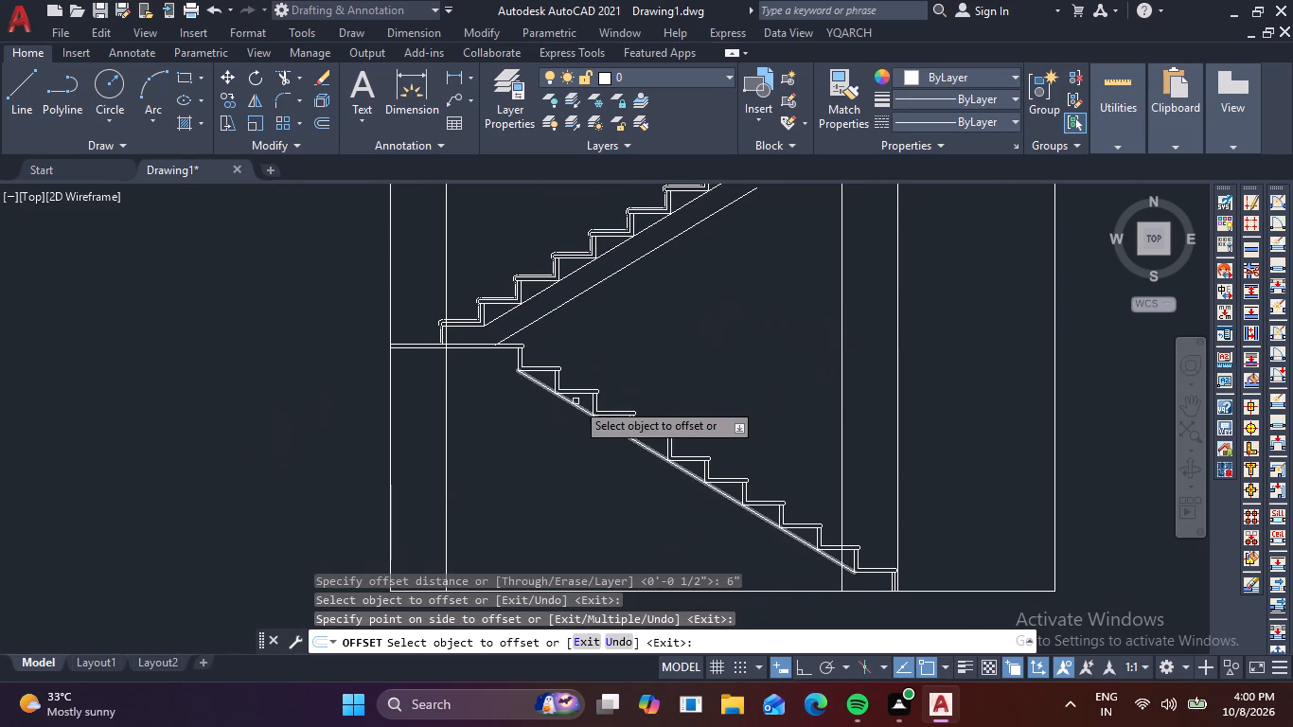
click(583, 411)
click(522, 456)
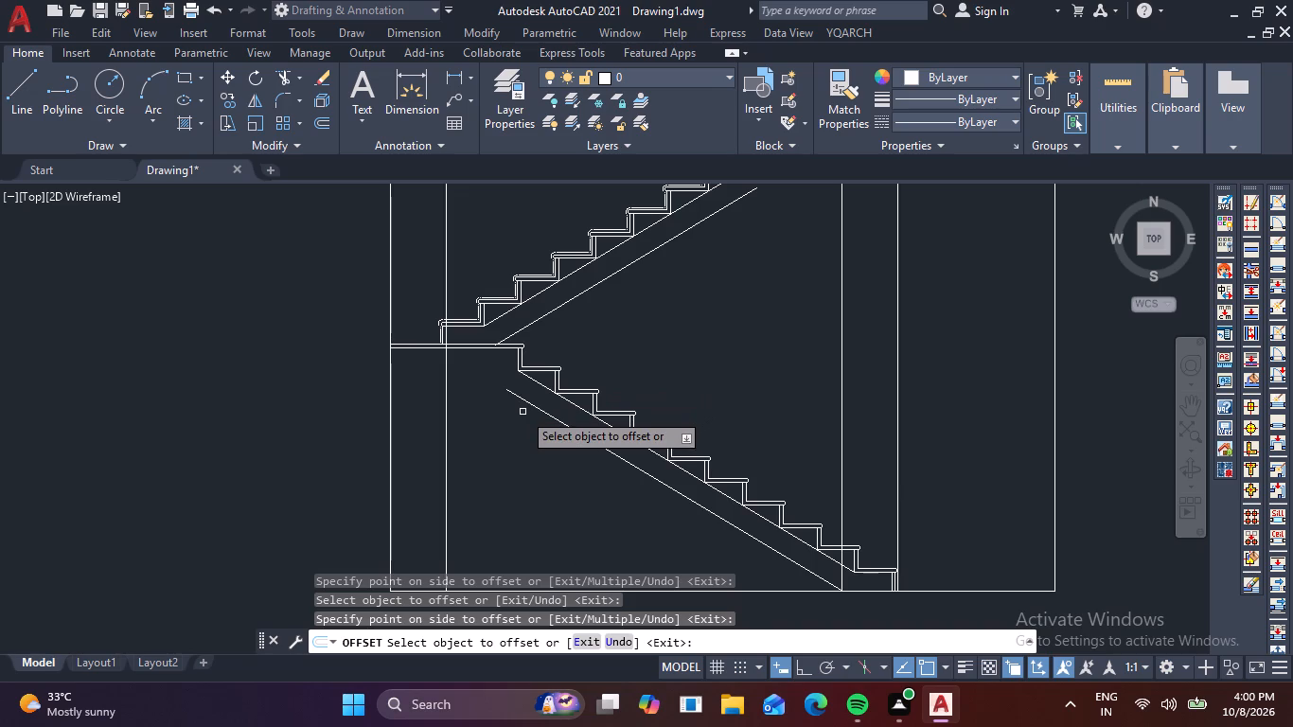
key(Escape)
Draw a horizontal line about 2'-7" long from the upper end of the lower flight's offset slope to the outer wall line.
key(l)
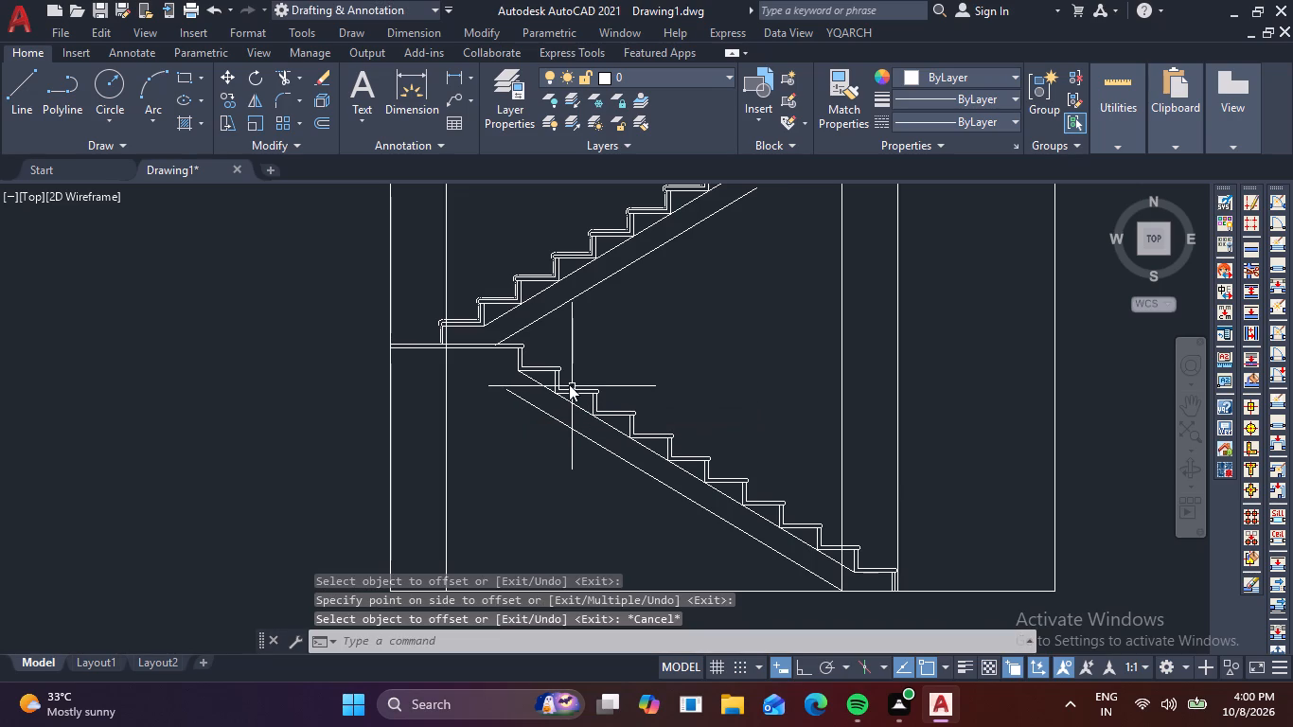
key(space)
click(507, 392)
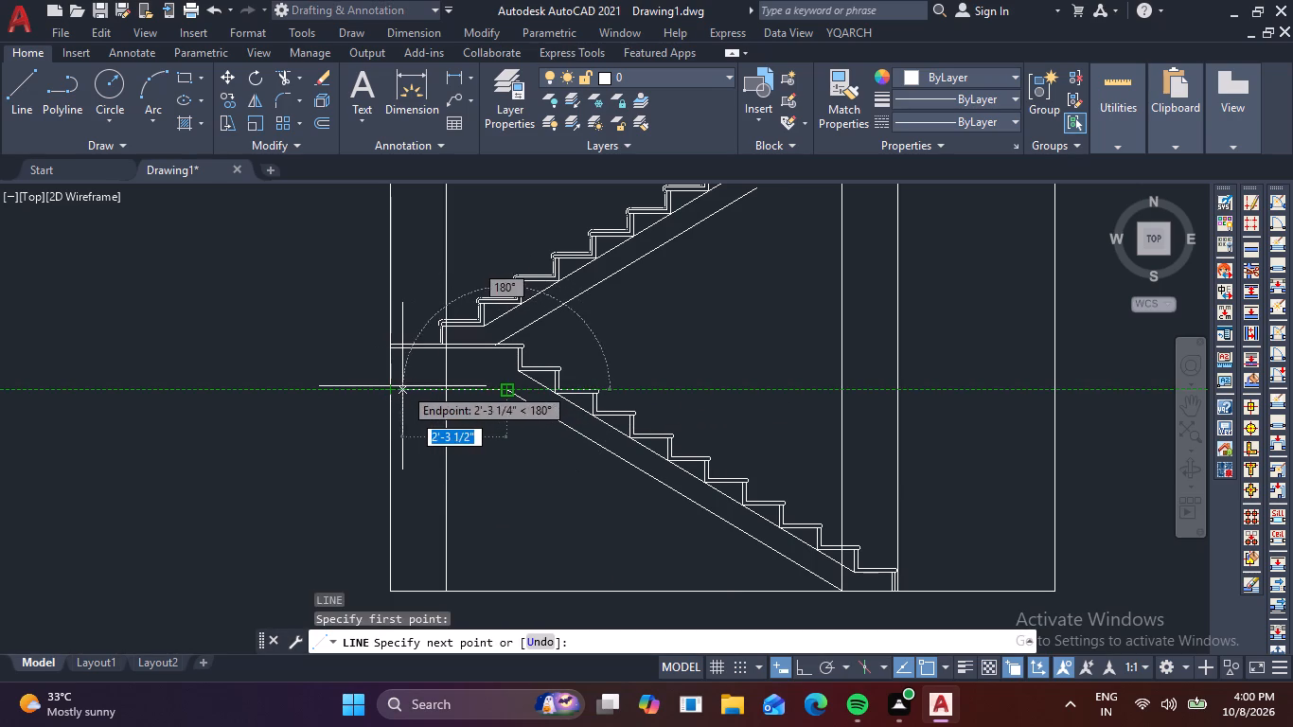
key(F8)
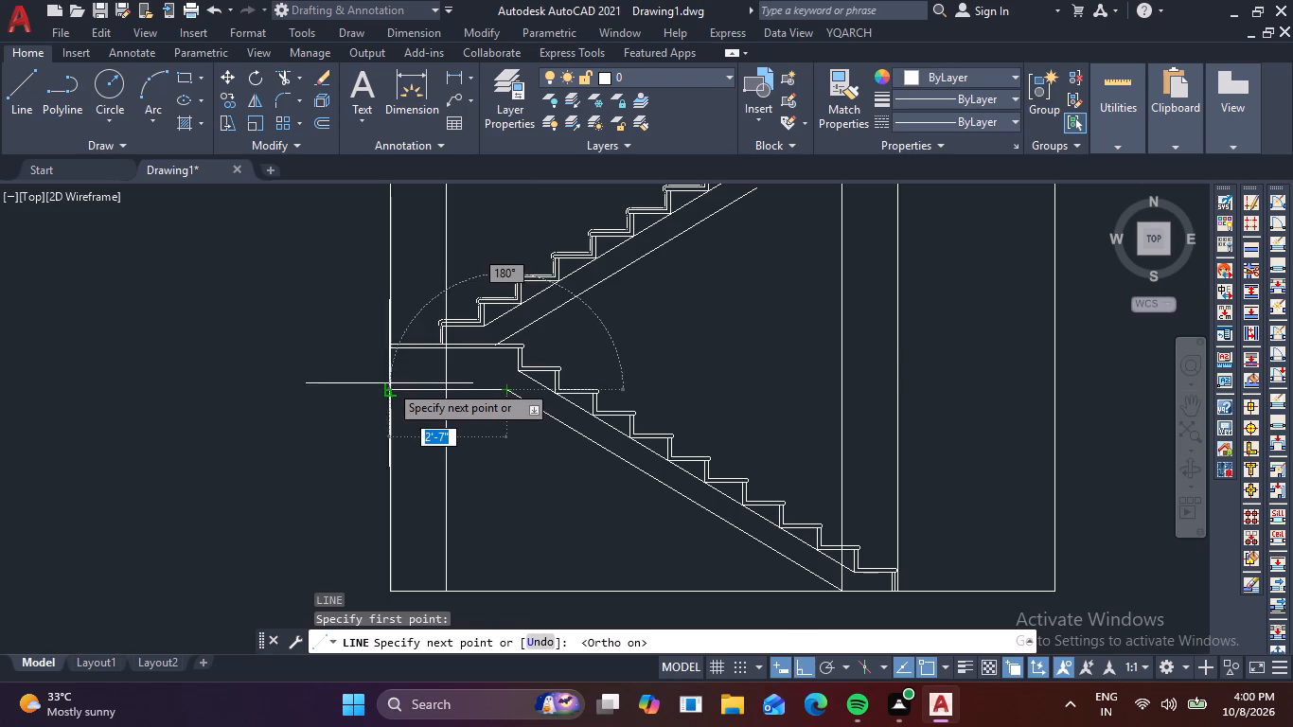
click(391, 389)
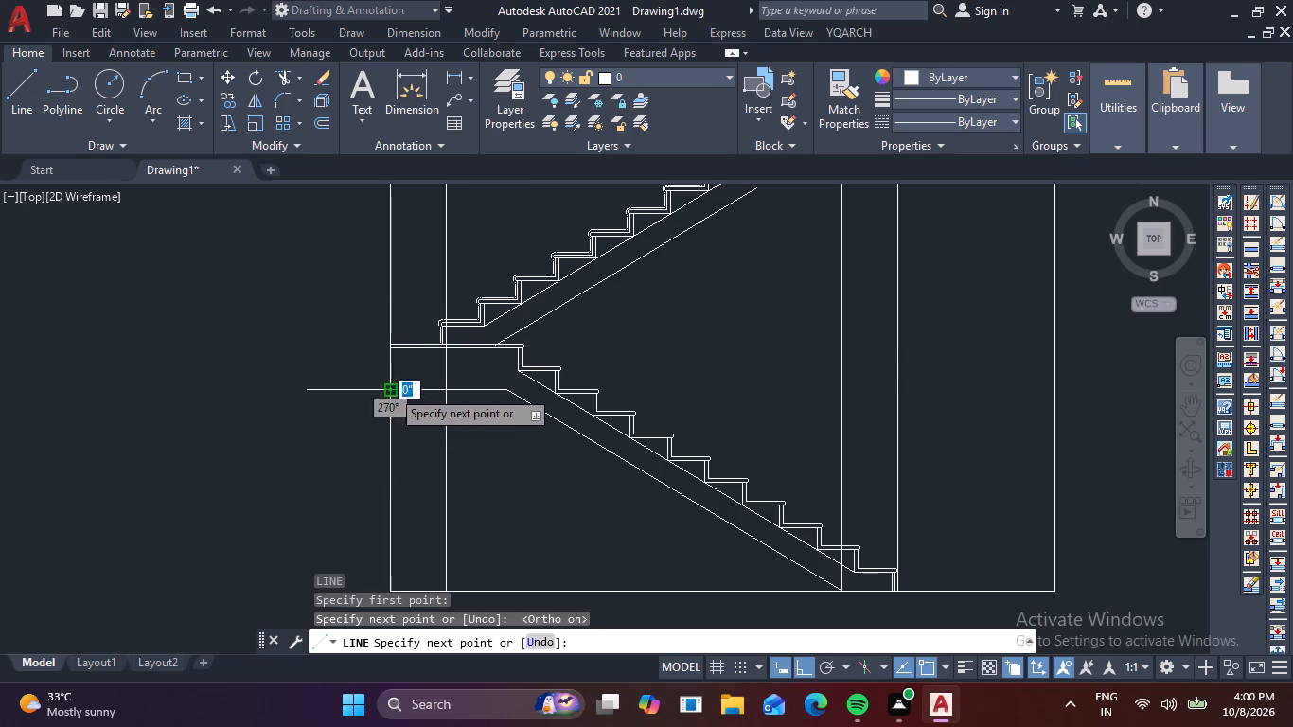
Extend the upper flight's offset slope down past the mid landing to the horizontal line under it.
key(Escape)
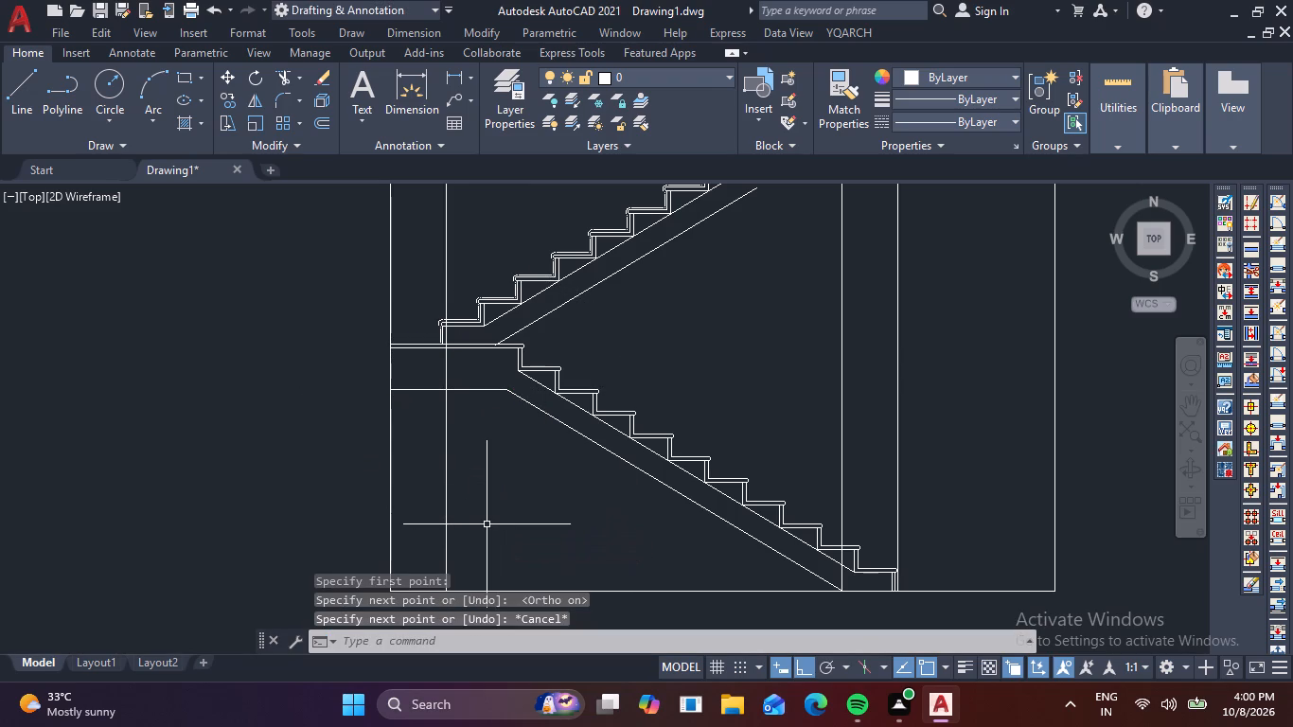
key(Escape)
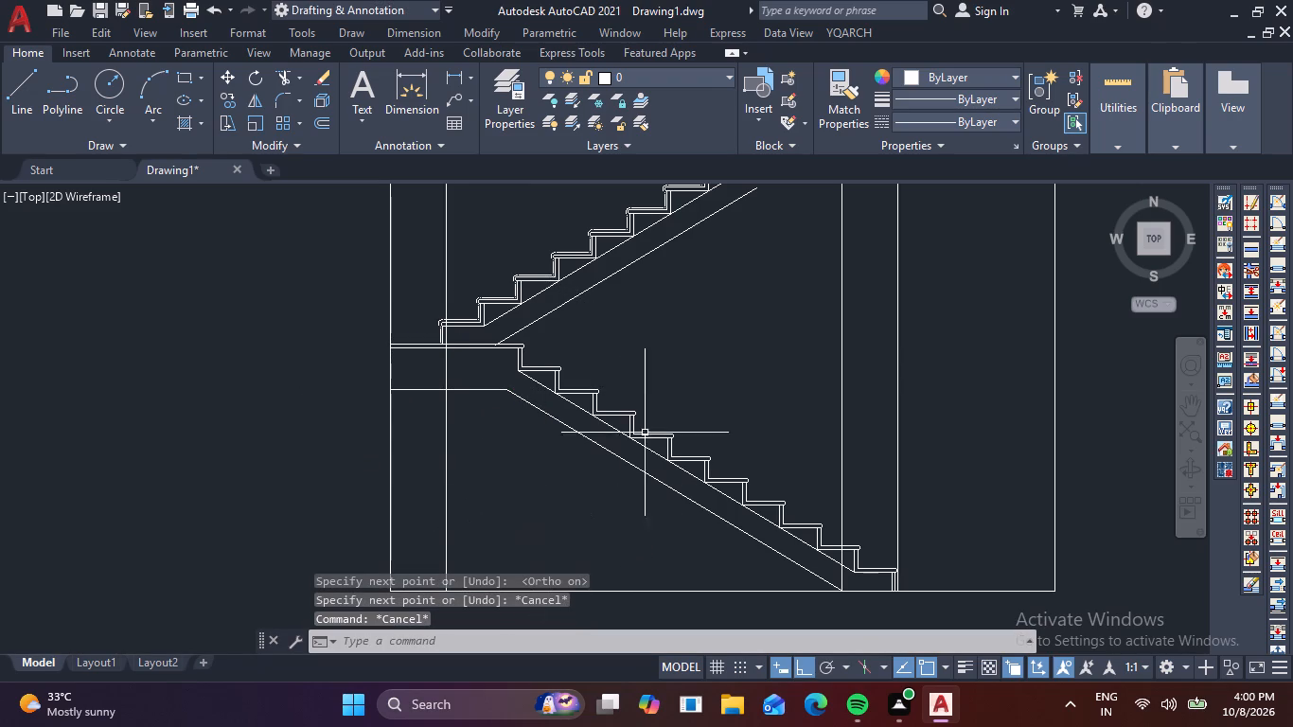
key(e)
text(X)
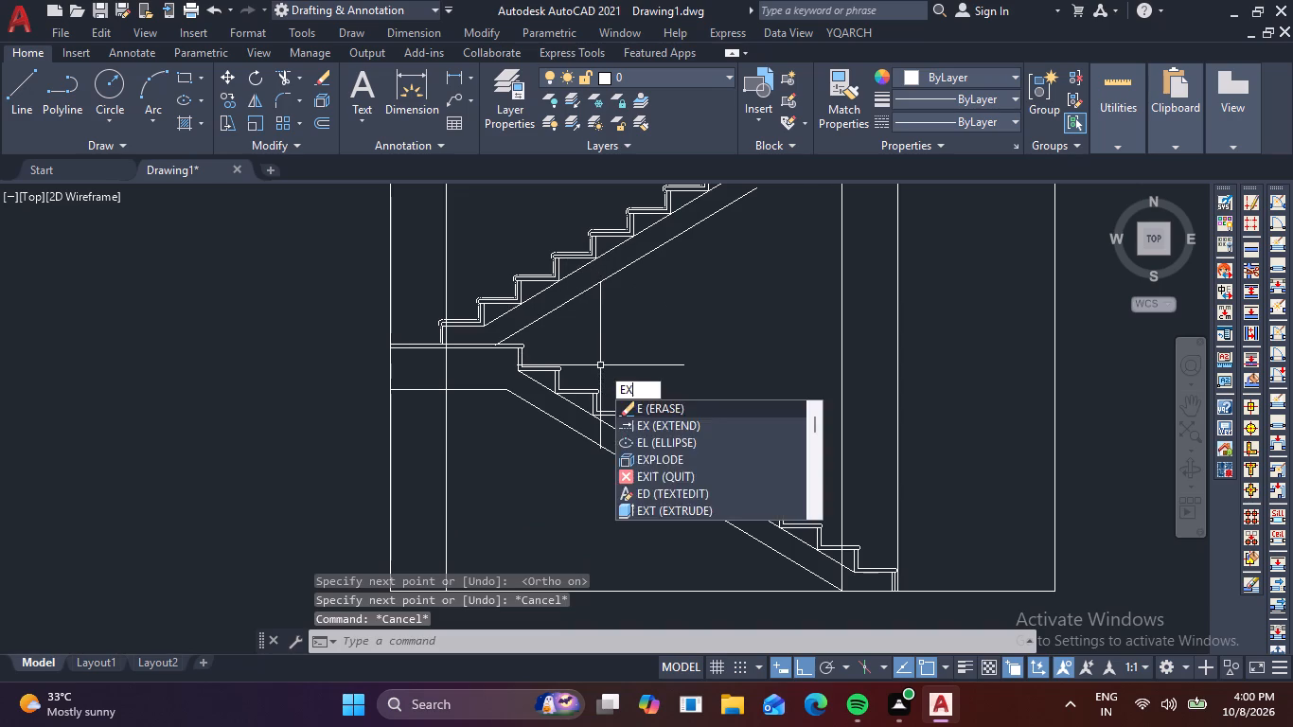
key(space)
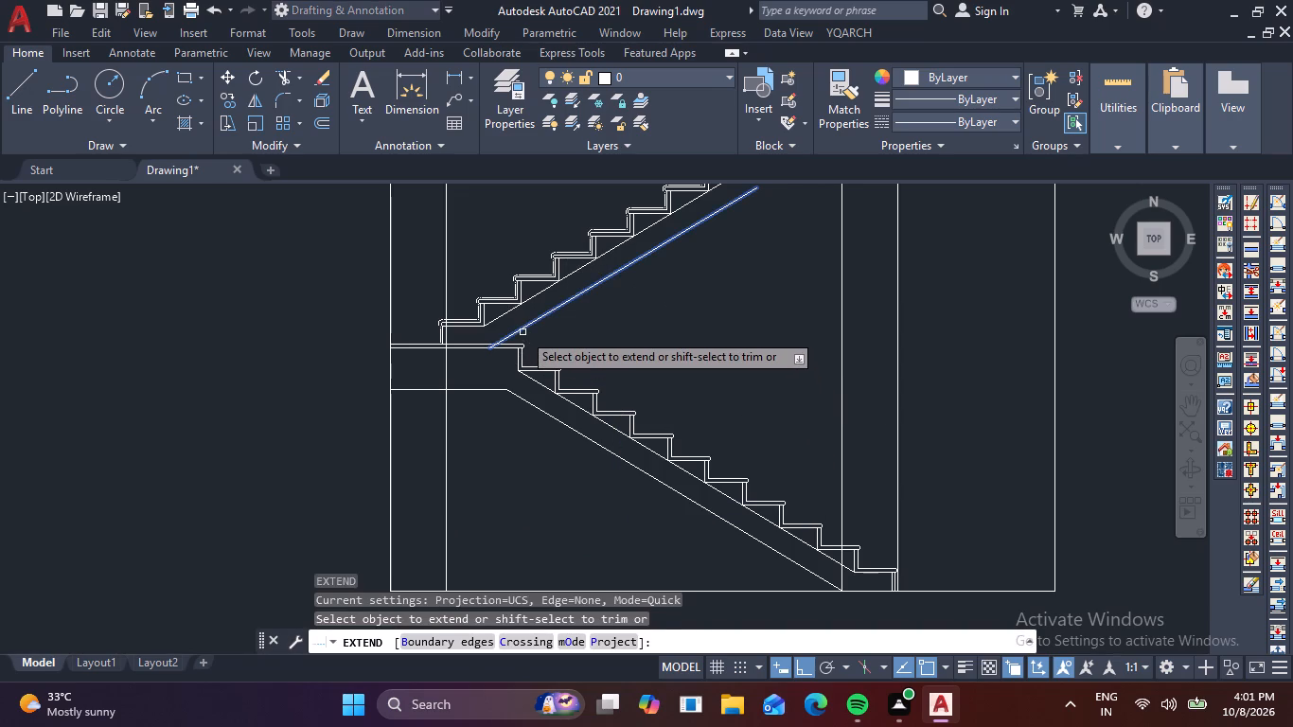
click(523, 332)
click(509, 333)
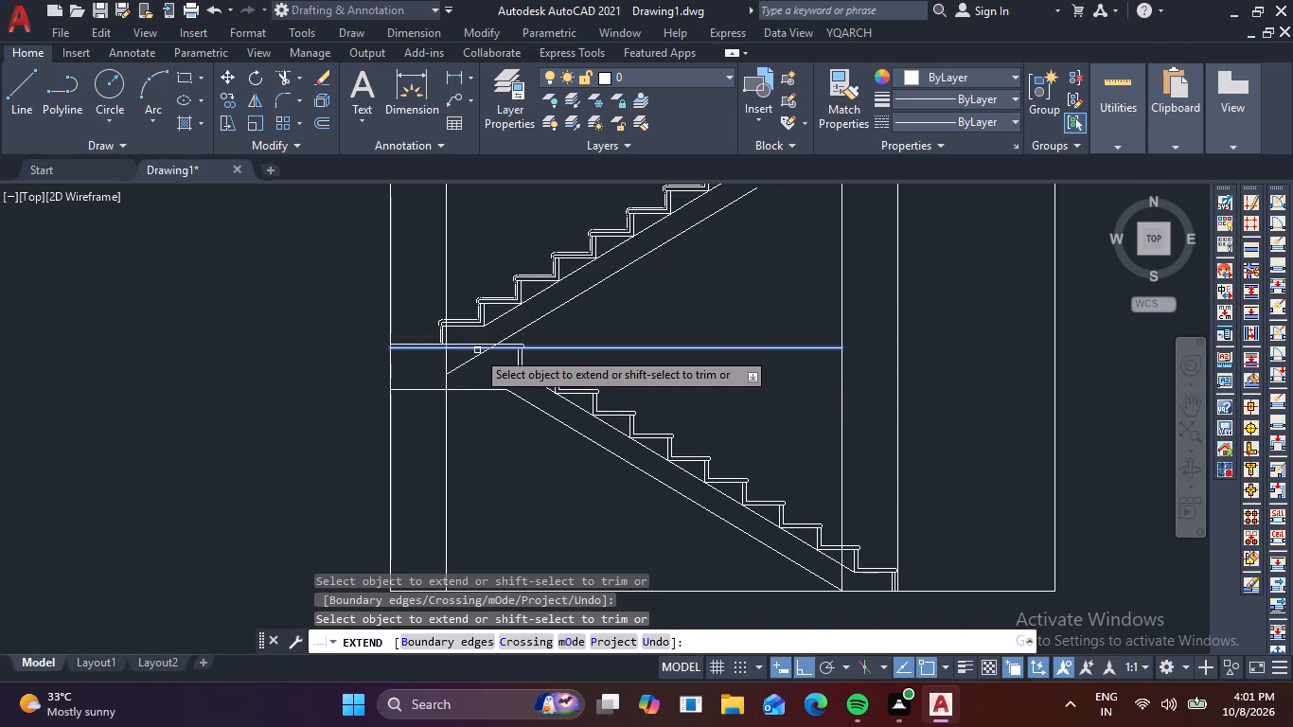
click(460, 363)
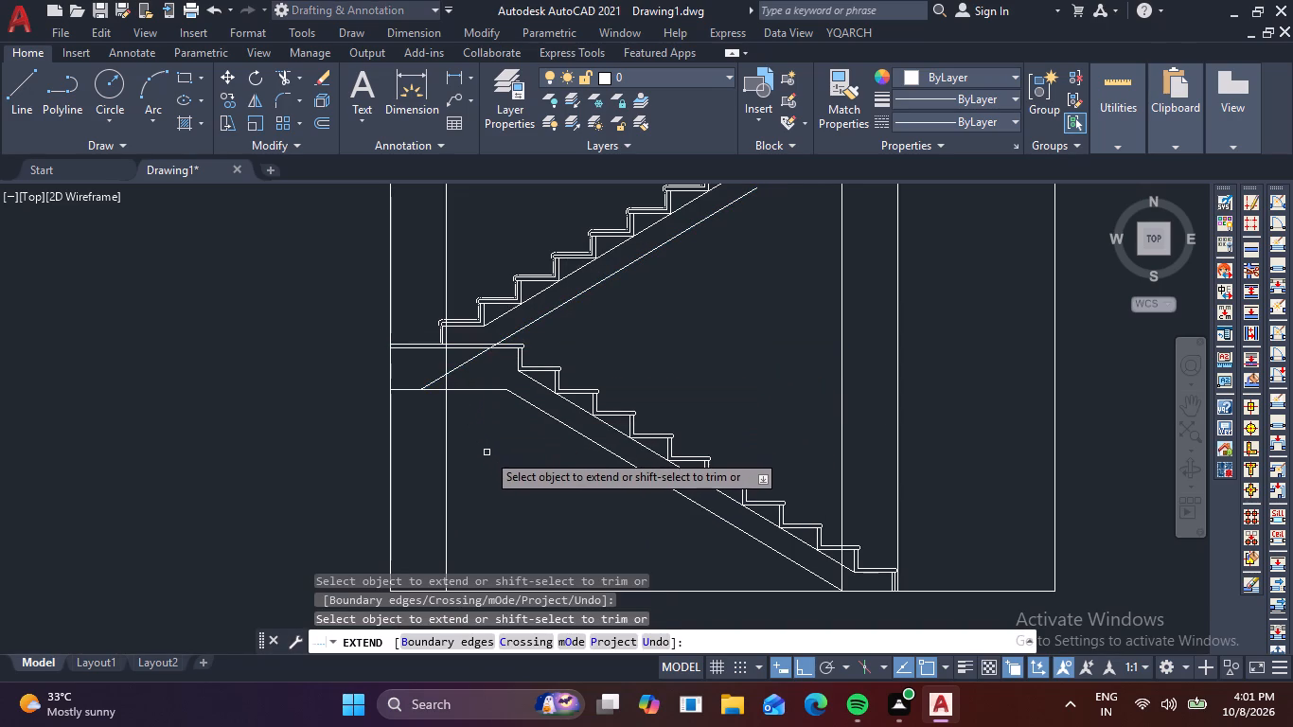
key(Escape)
key(Escape)
key(Escape)
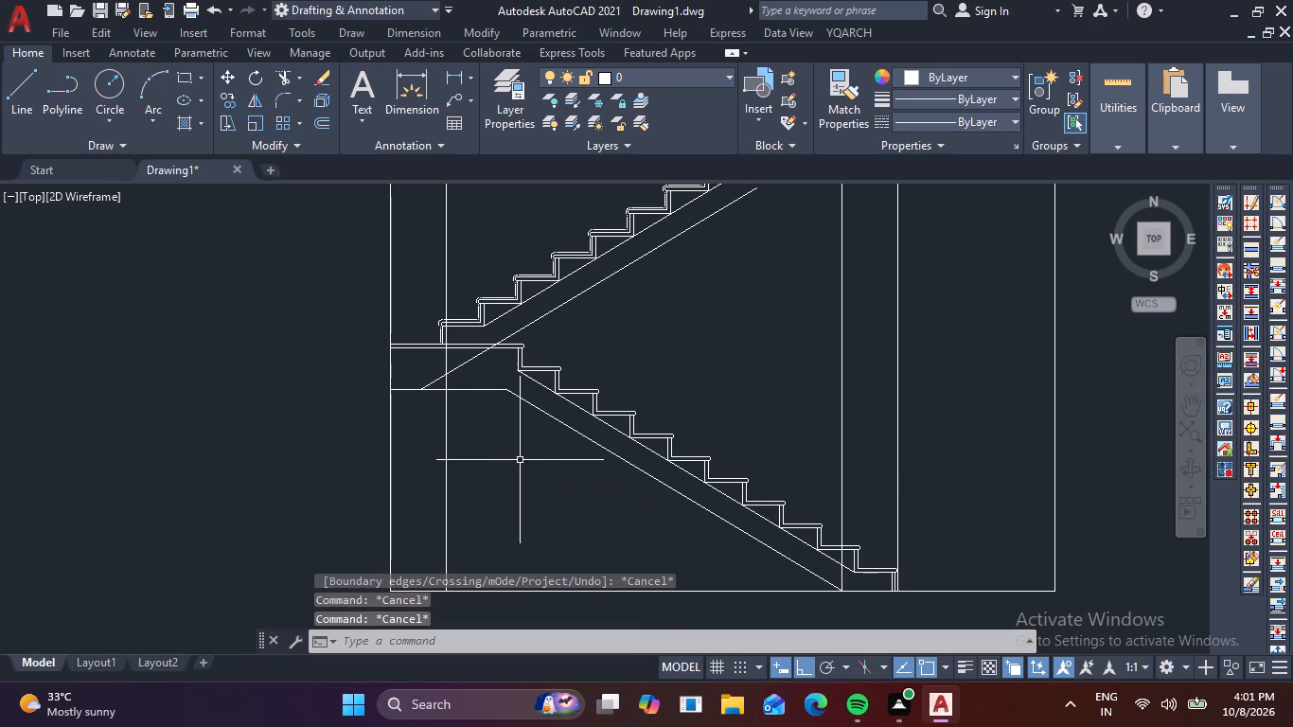
Delete the horizontal underside line between the lower flight's offset slope and the outer wall line.
click(488, 389)
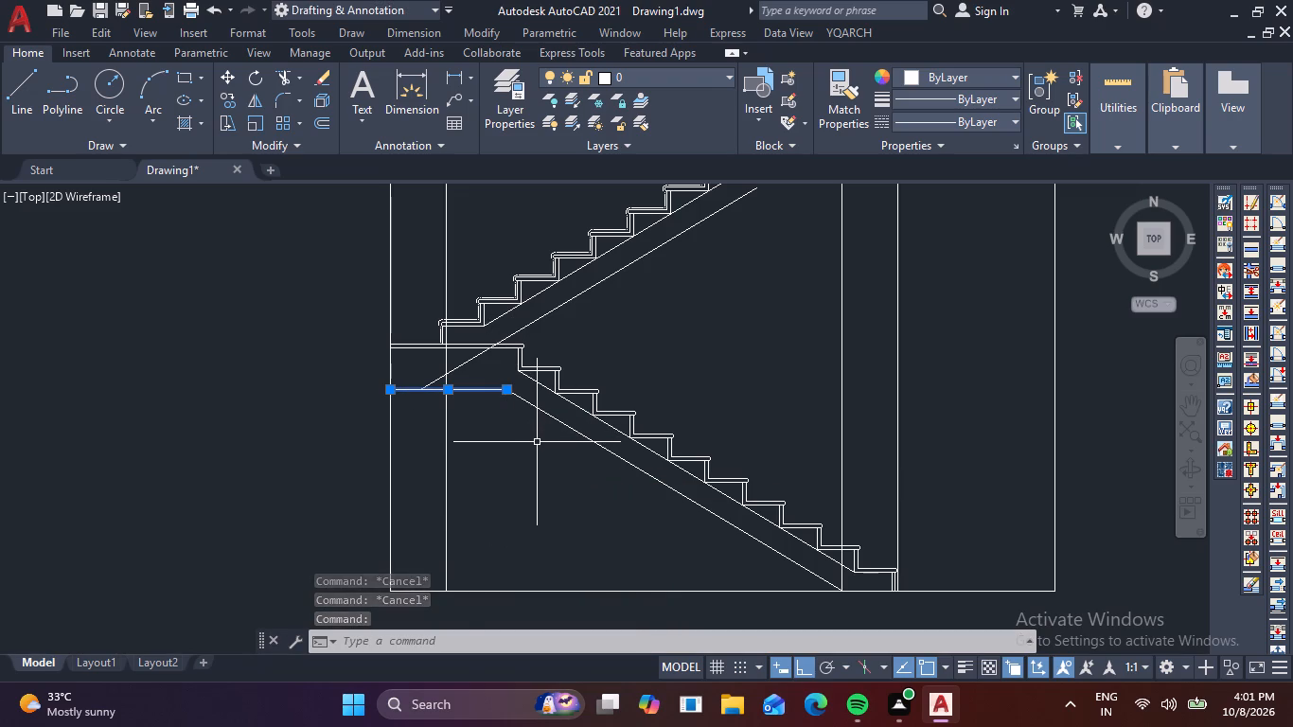
key(Delete)
Extend the lower flight's offset slope upward to meet the upper flight's offset slope below the mid landing.
key(e)
key(x)
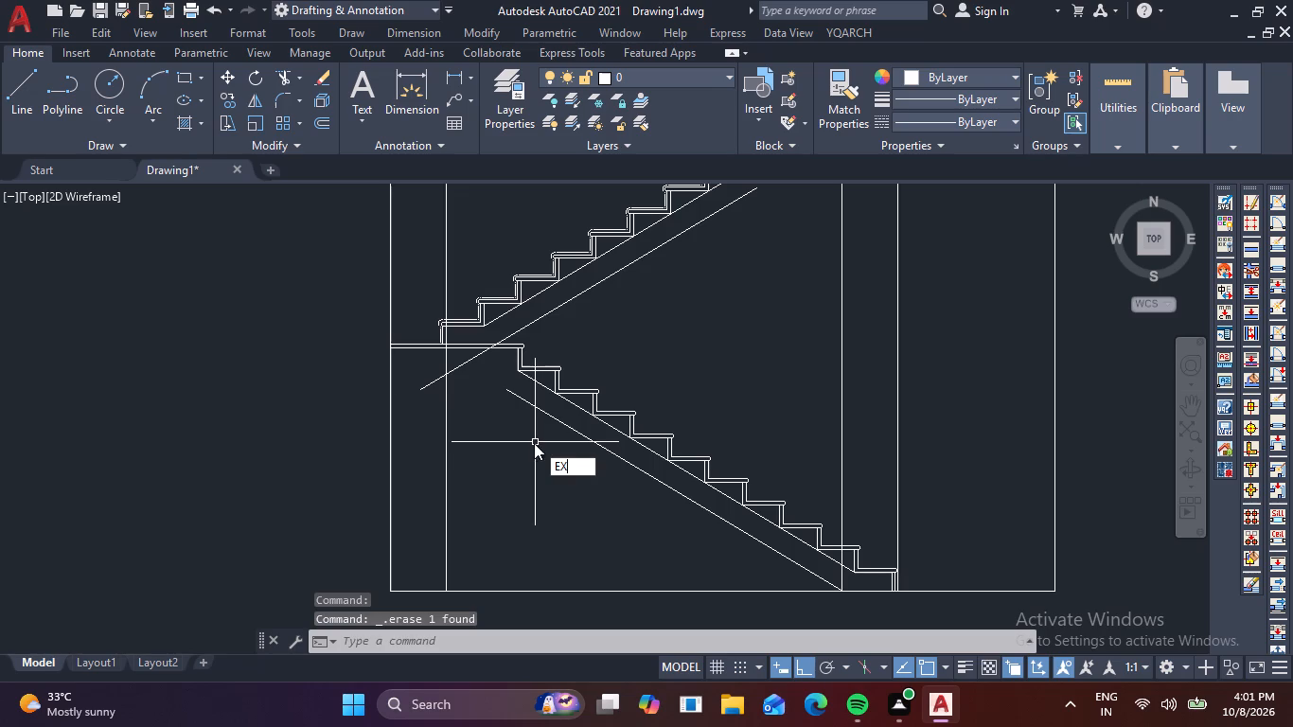
key(space)
click(513, 394)
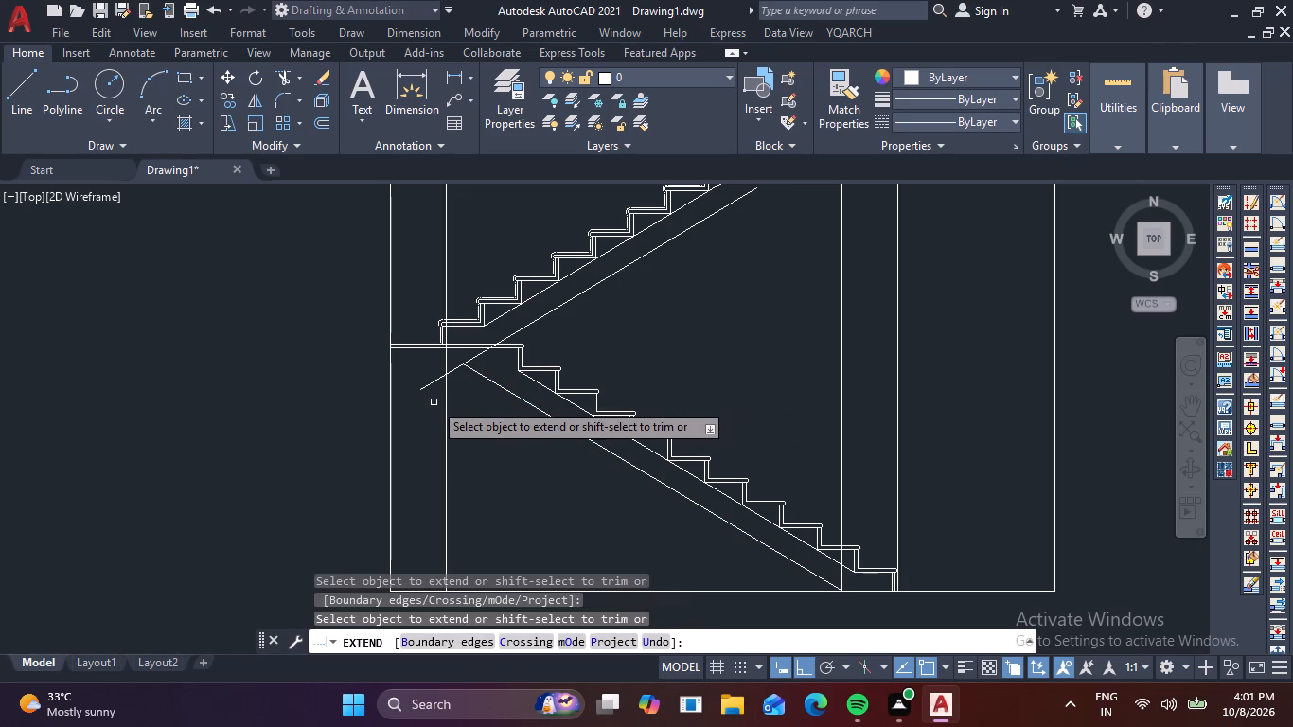
key(Escape)
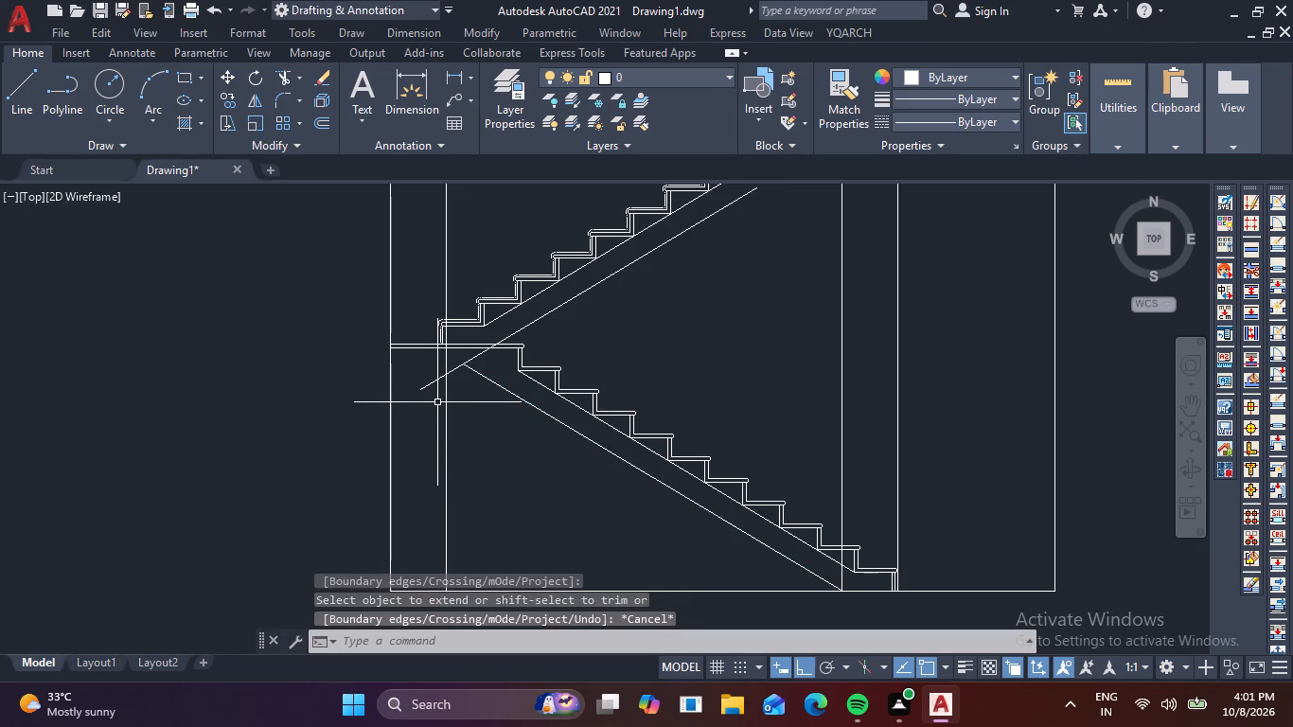
Draw a horizontal landing underside line from the intersection of the two offset slopes to the outer wall line.
key(l)
key(space)
click(460, 368)
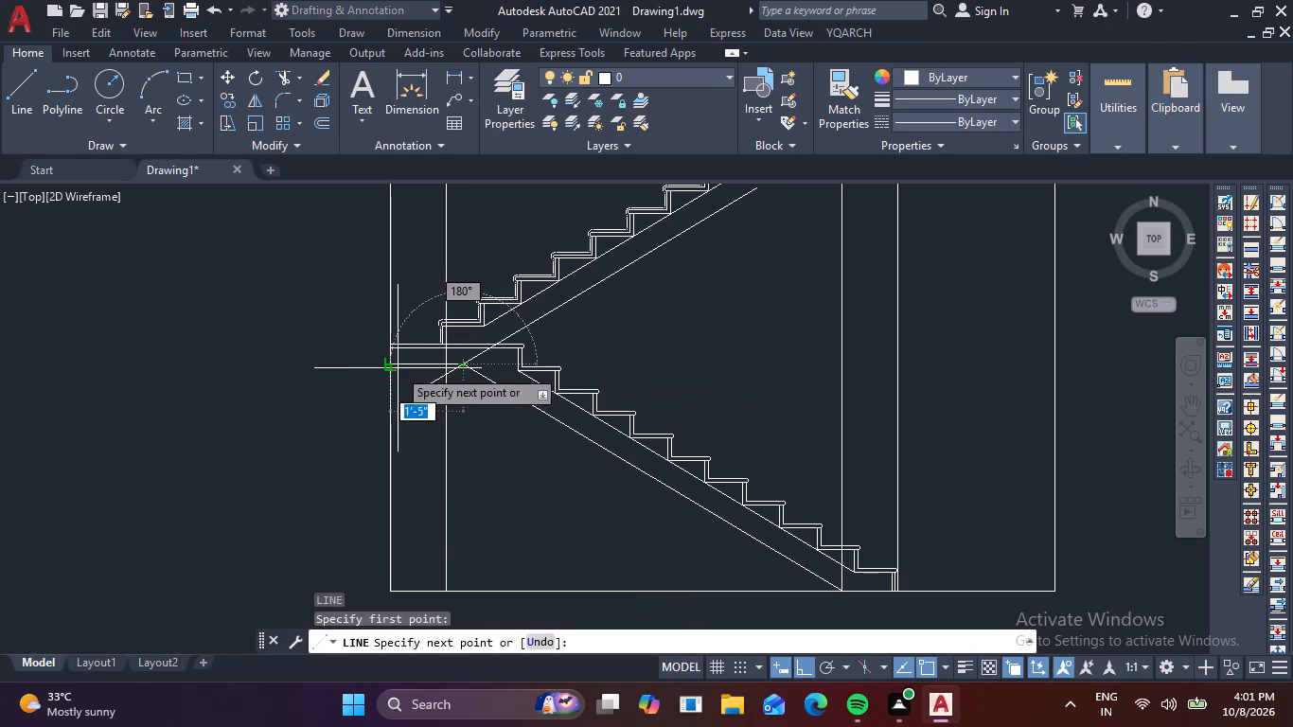
click(387, 367)
key(Escape)
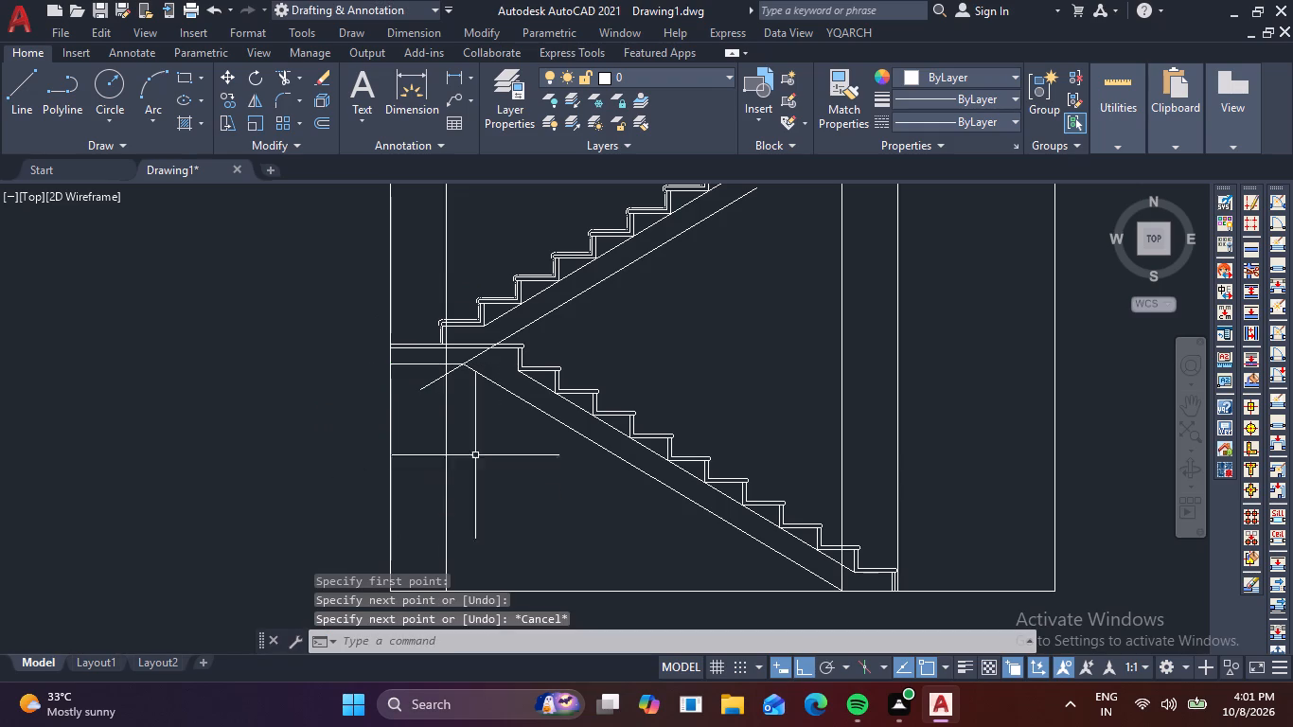
Trim the upper flight's offset slope below its intersection with the new landing underside line.
key(t)
key(r)
key(space)
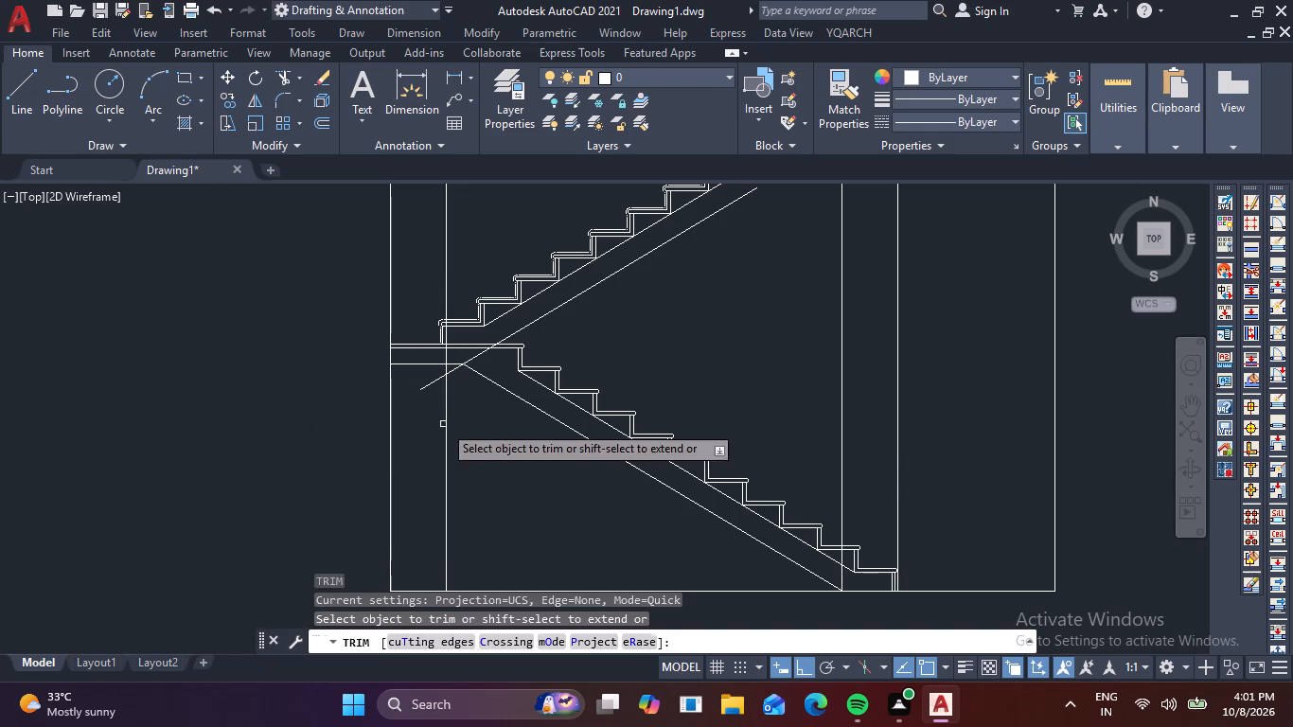
click(422, 388)
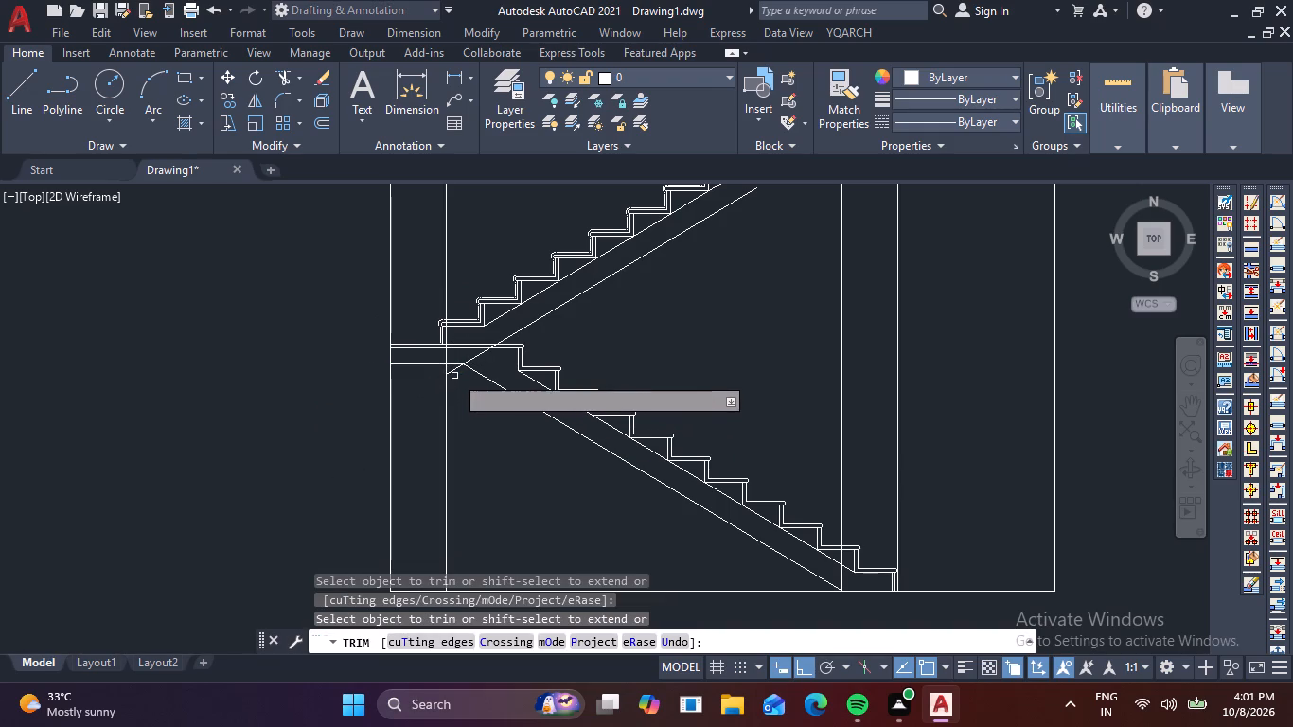
click(455, 371)
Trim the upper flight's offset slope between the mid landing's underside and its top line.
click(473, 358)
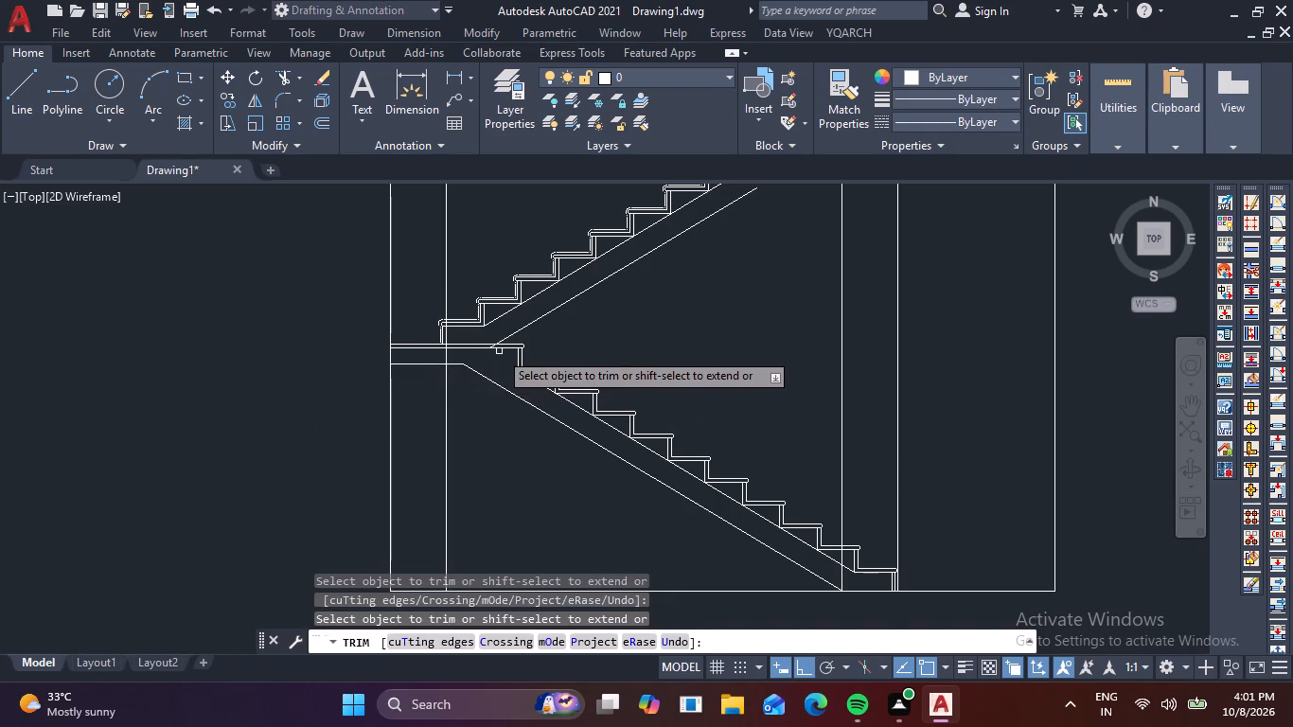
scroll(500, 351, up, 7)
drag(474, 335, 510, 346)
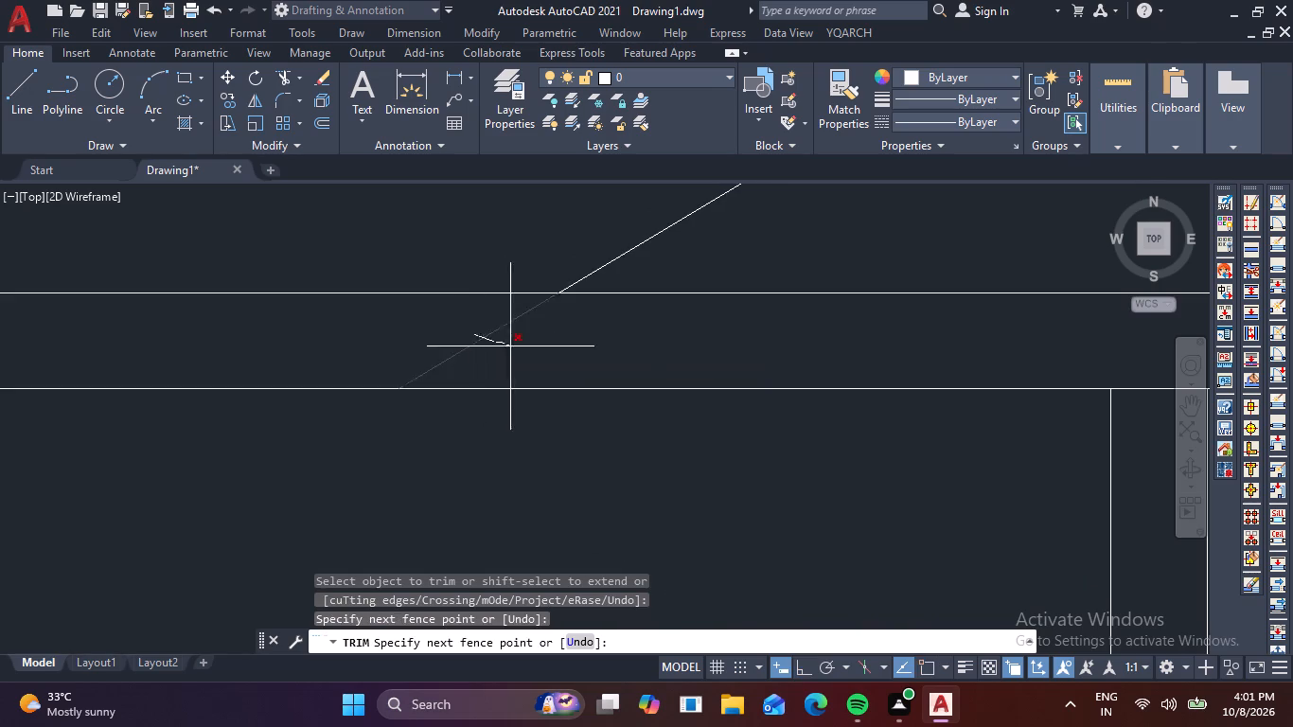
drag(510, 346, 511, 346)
Extend the upper flight's inner slope down to the mid landing's top line and trim away the landing's second line just below it.
scroll(511, 346, down, 4)
scroll(740, 283, down, 1)
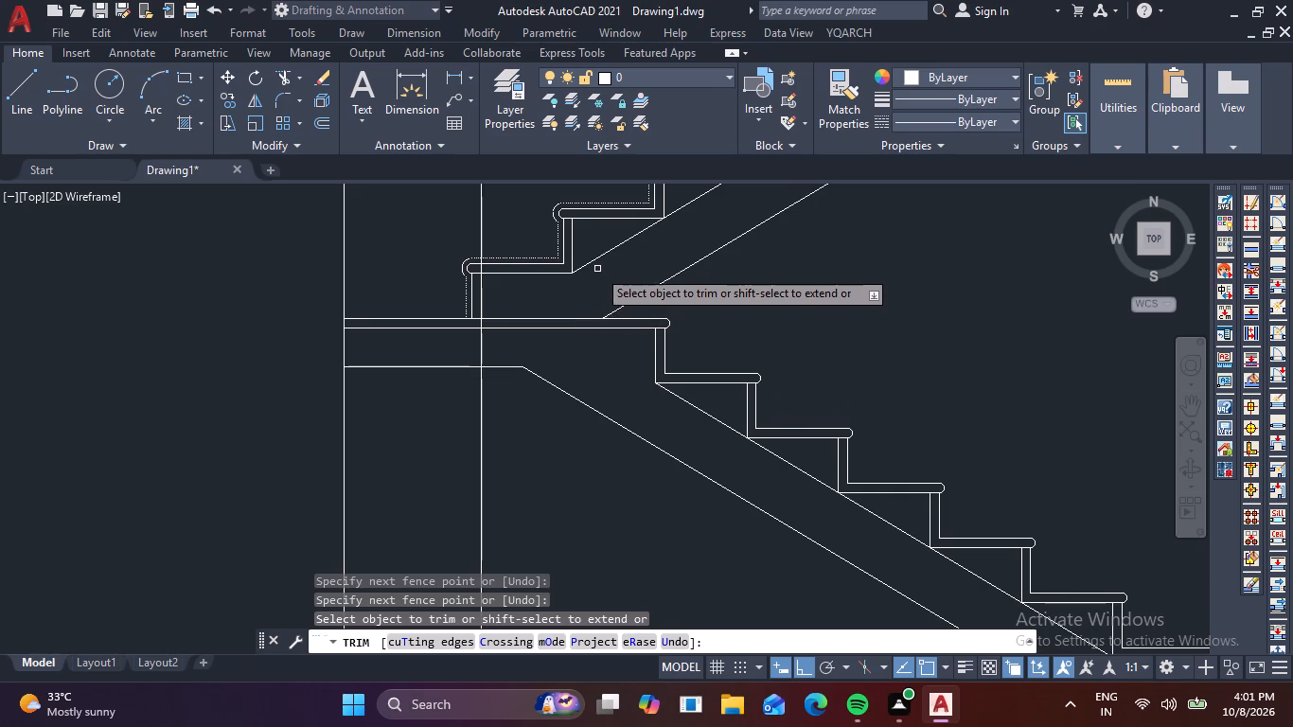
shift+click(591, 261)
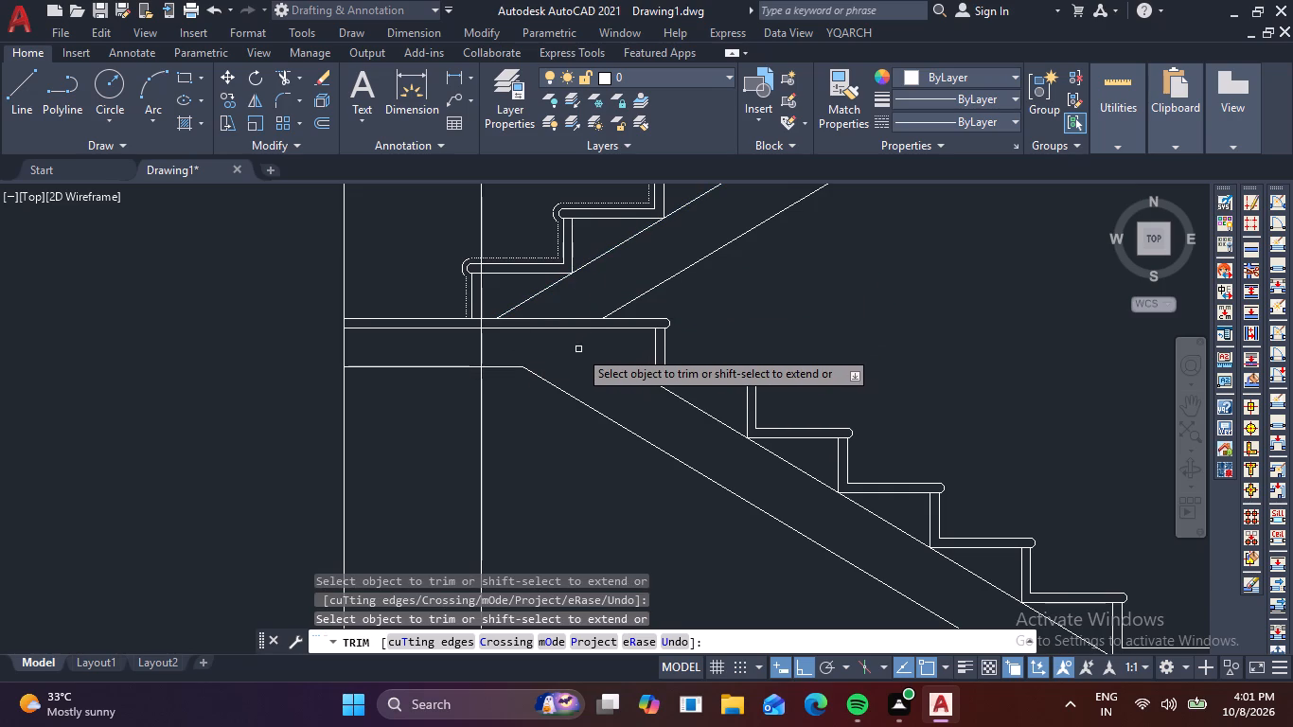
click(640, 329)
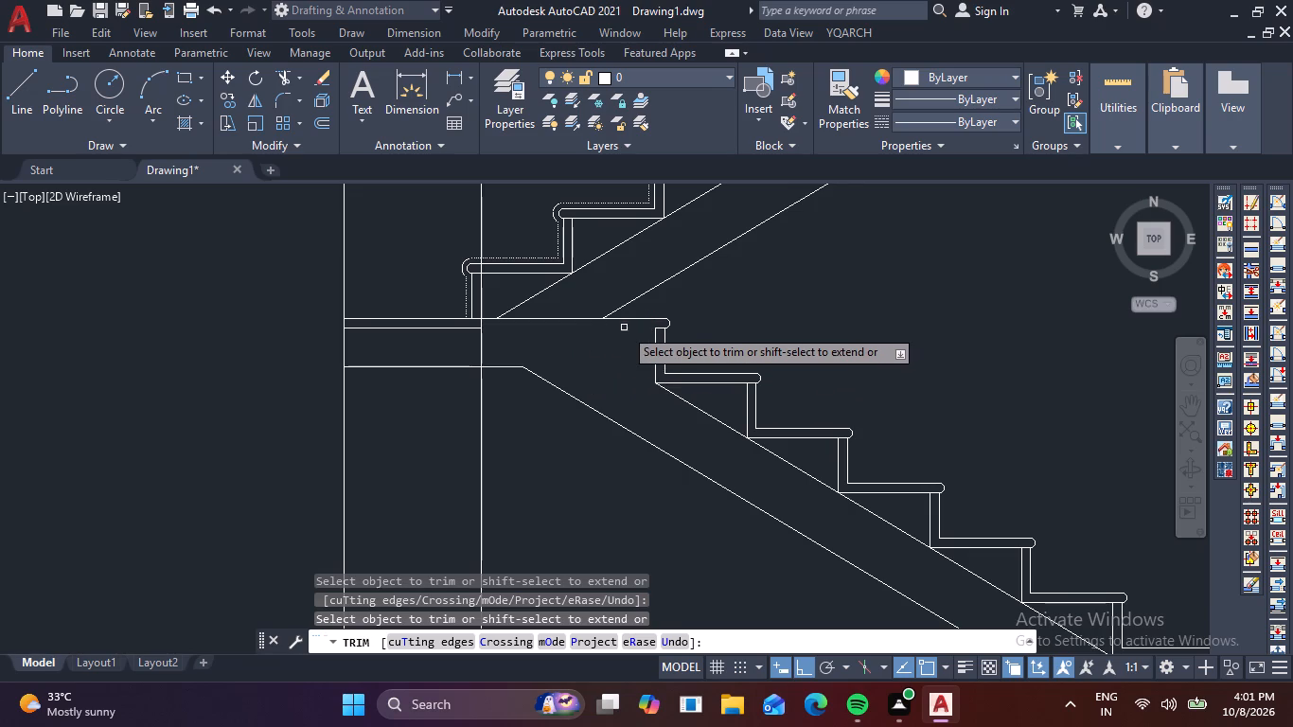
click(468, 328)
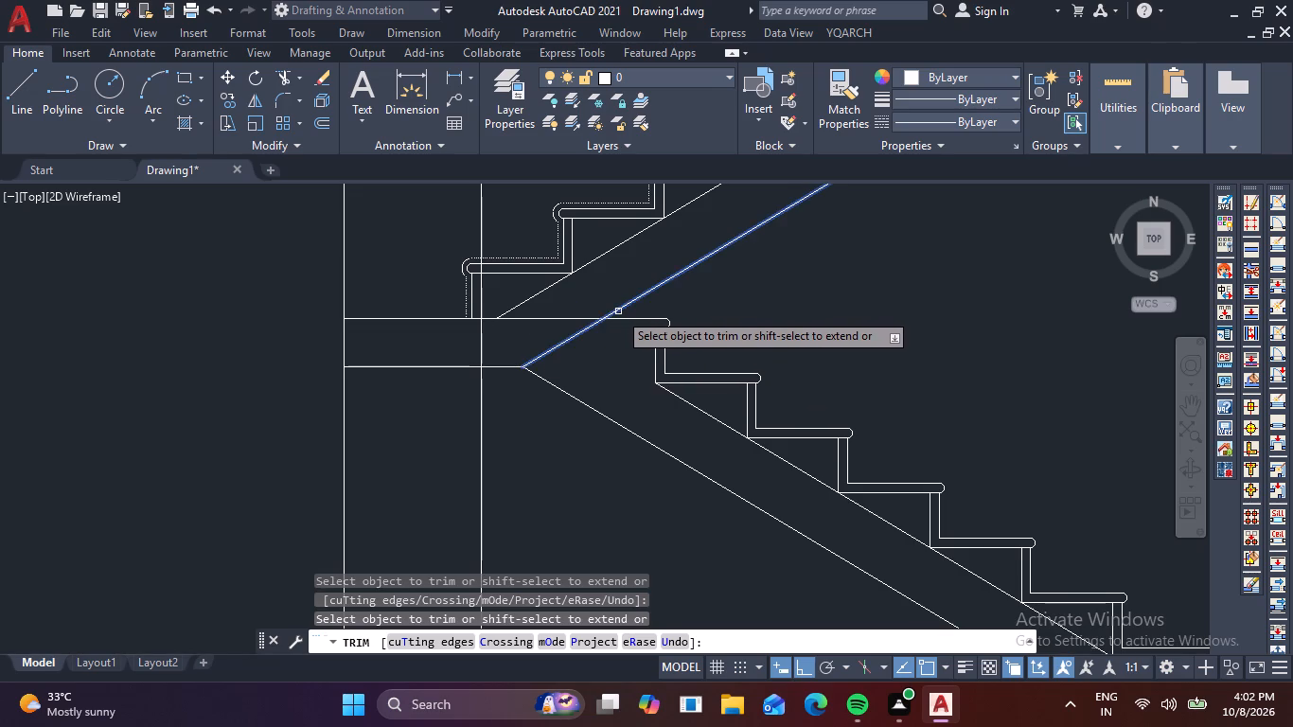
Extend the upper flight's offset slope to the landing underside, trimming the landing top between the slopes and the inner wall line within the slab.
shift+click(618, 311)
click(567, 321)
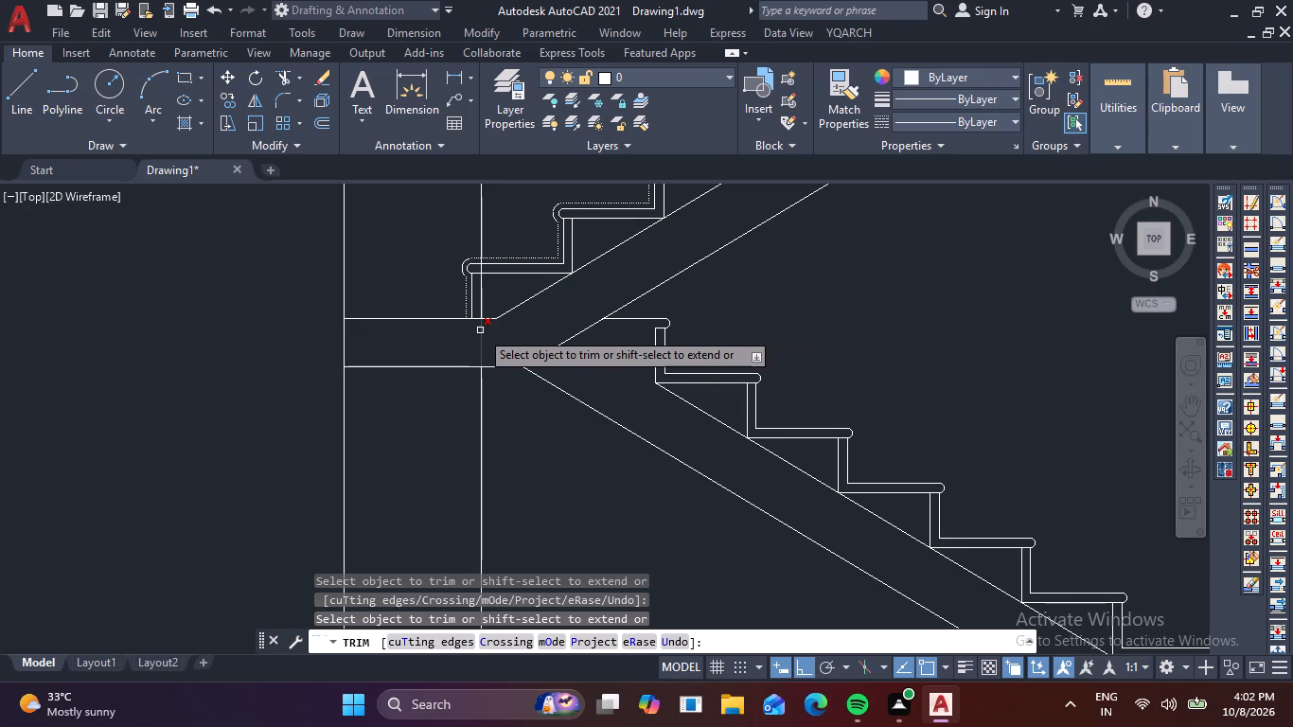
click(480, 330)
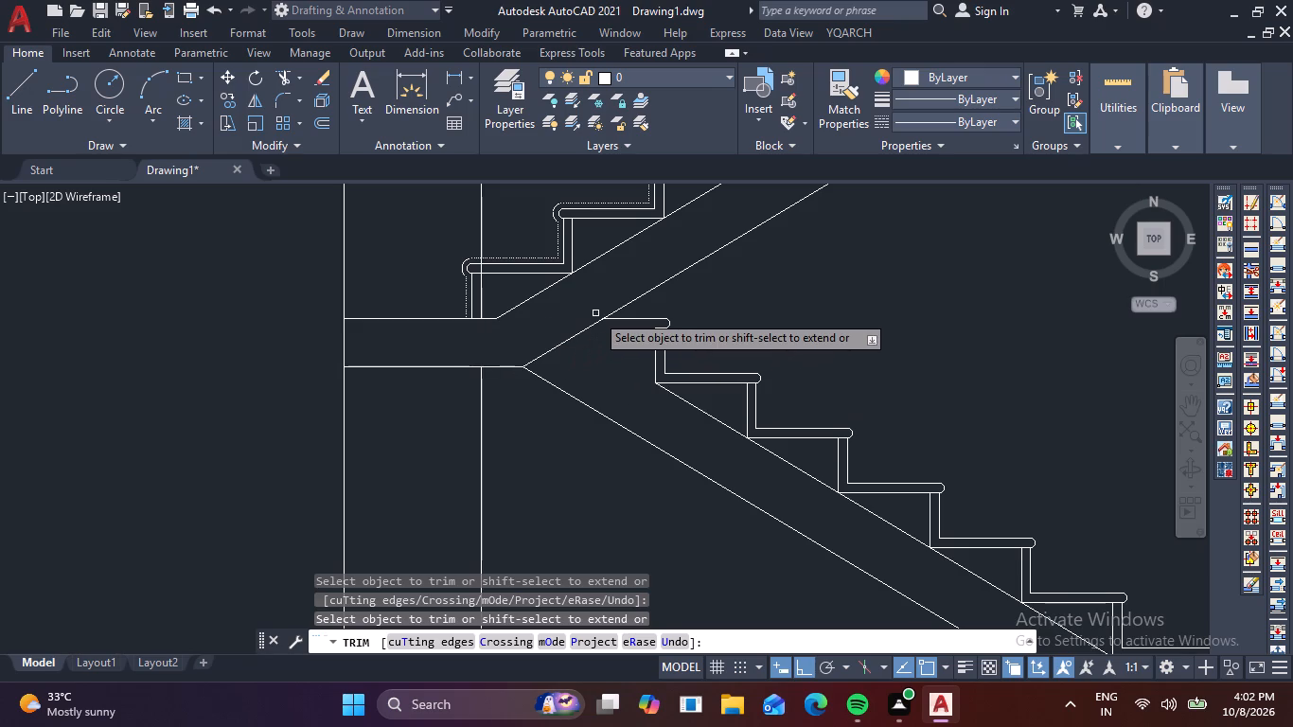
scroll(597, 321, down, 3)
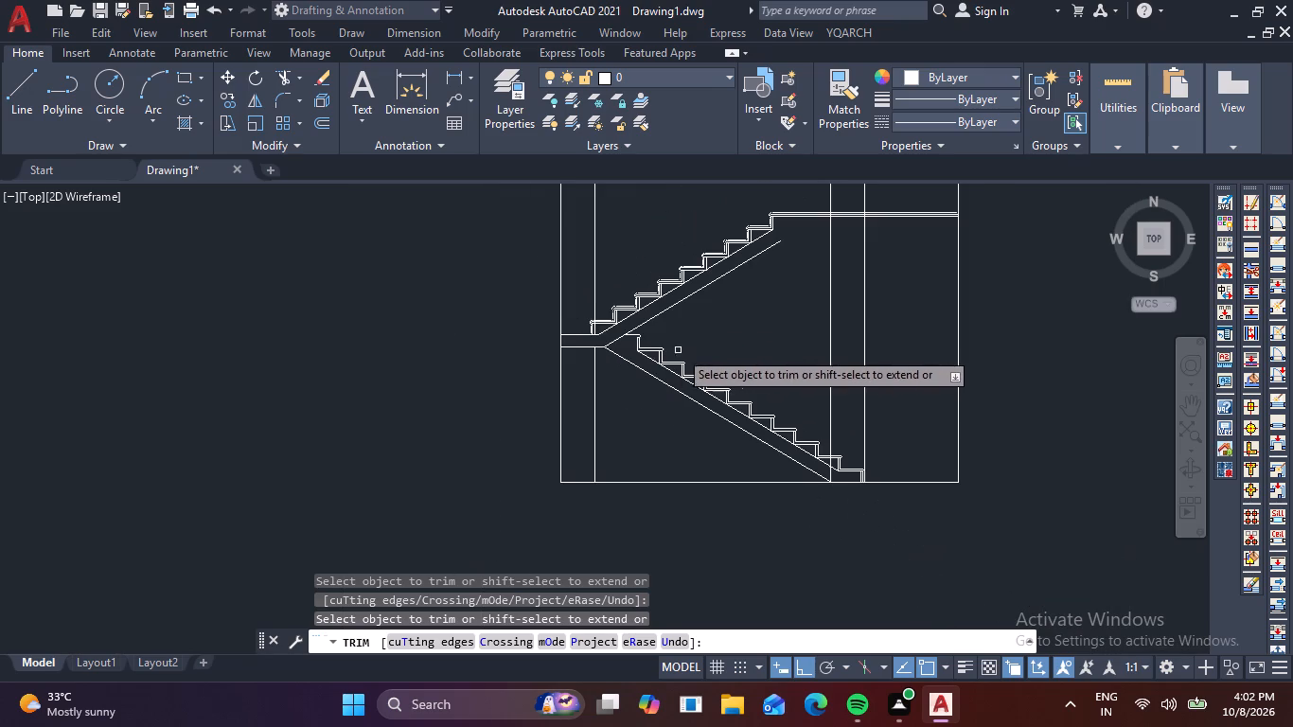
middle_drag(736, 321, 607, 399)
key(Escape)
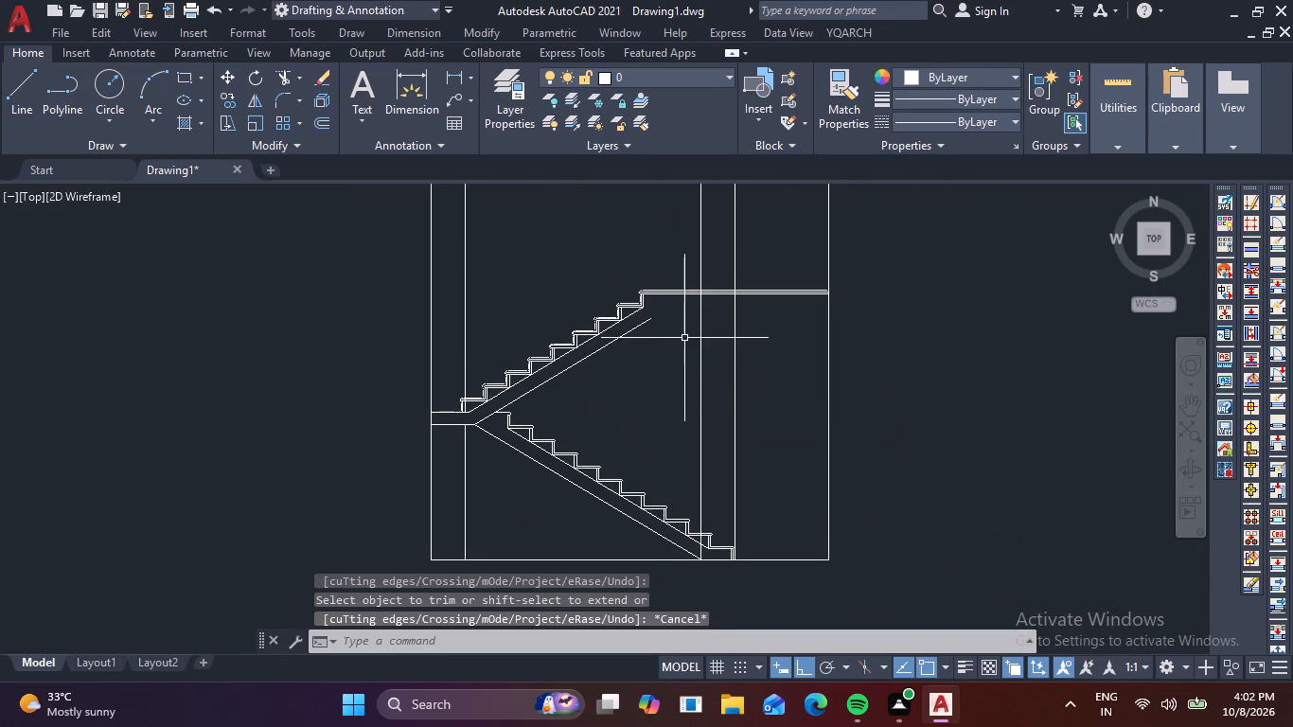
Offset the upper landing's lower line 6" downward to form its slab underside.
scroll(693, 318, up, 2)
middle_drag(693, 315, 659, 362)
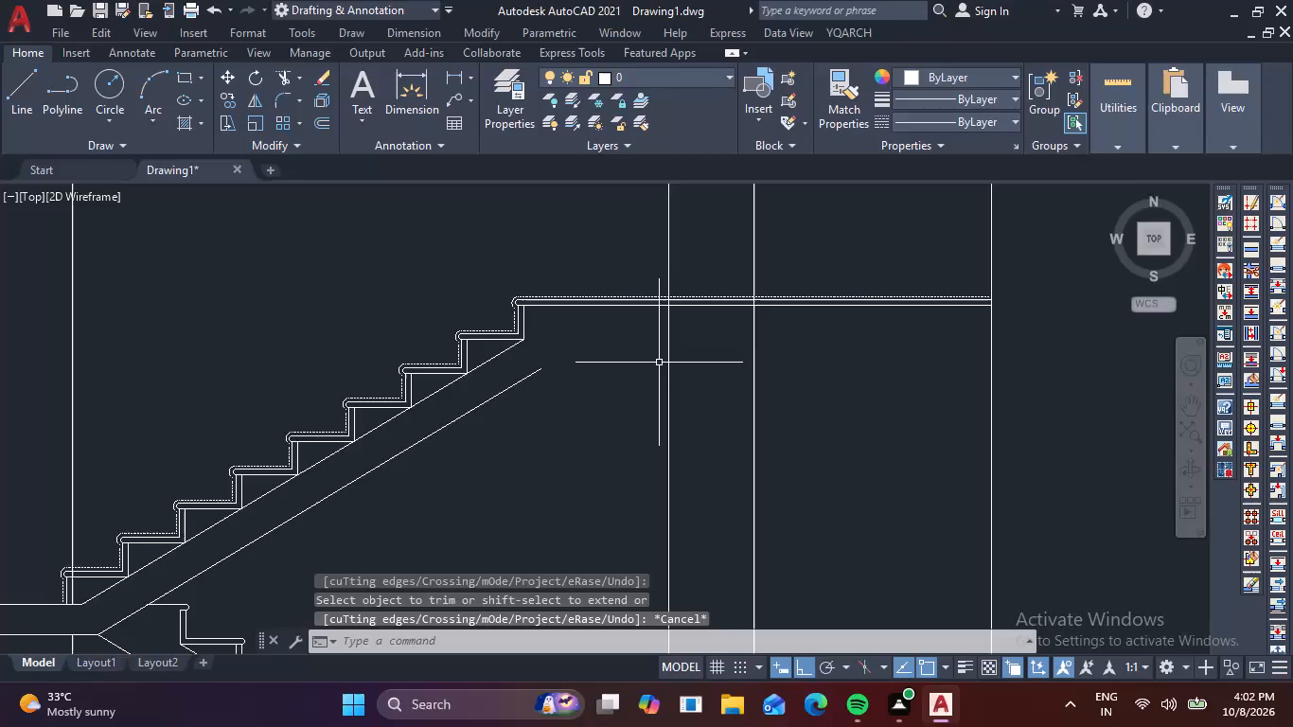
key(l)
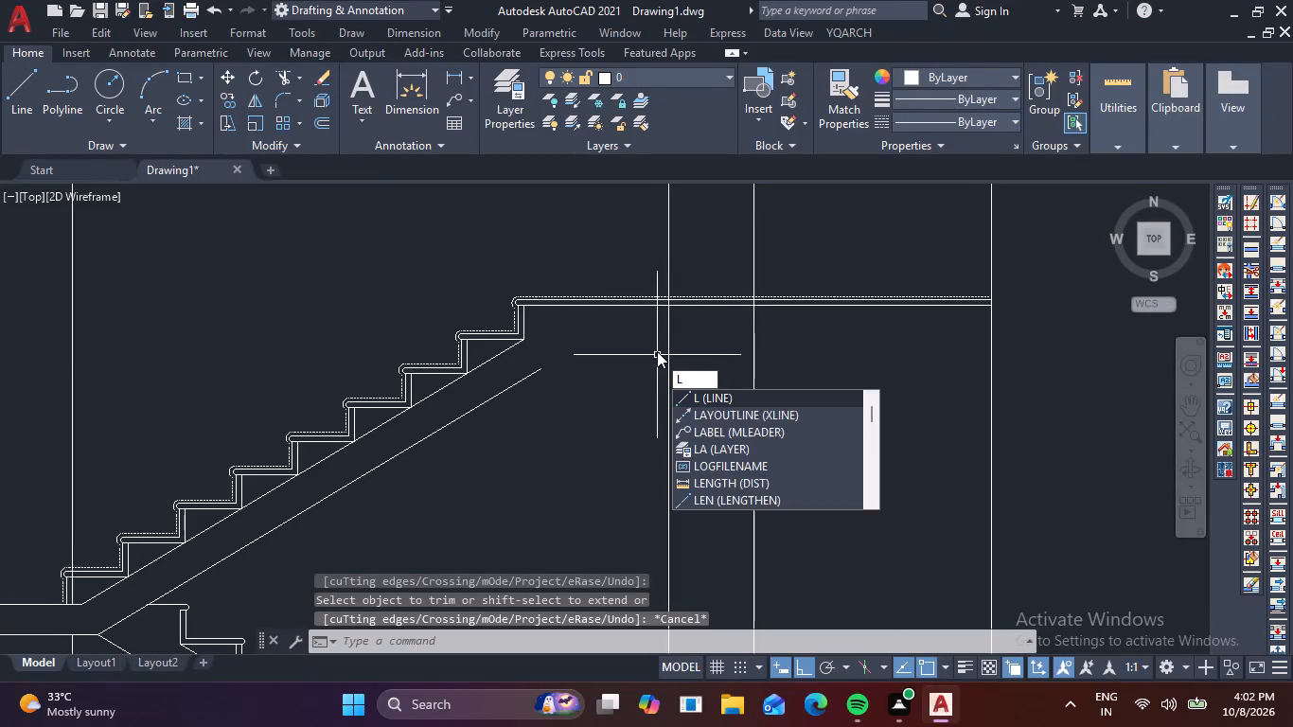
key(Escape)
key(o)
key(Return)
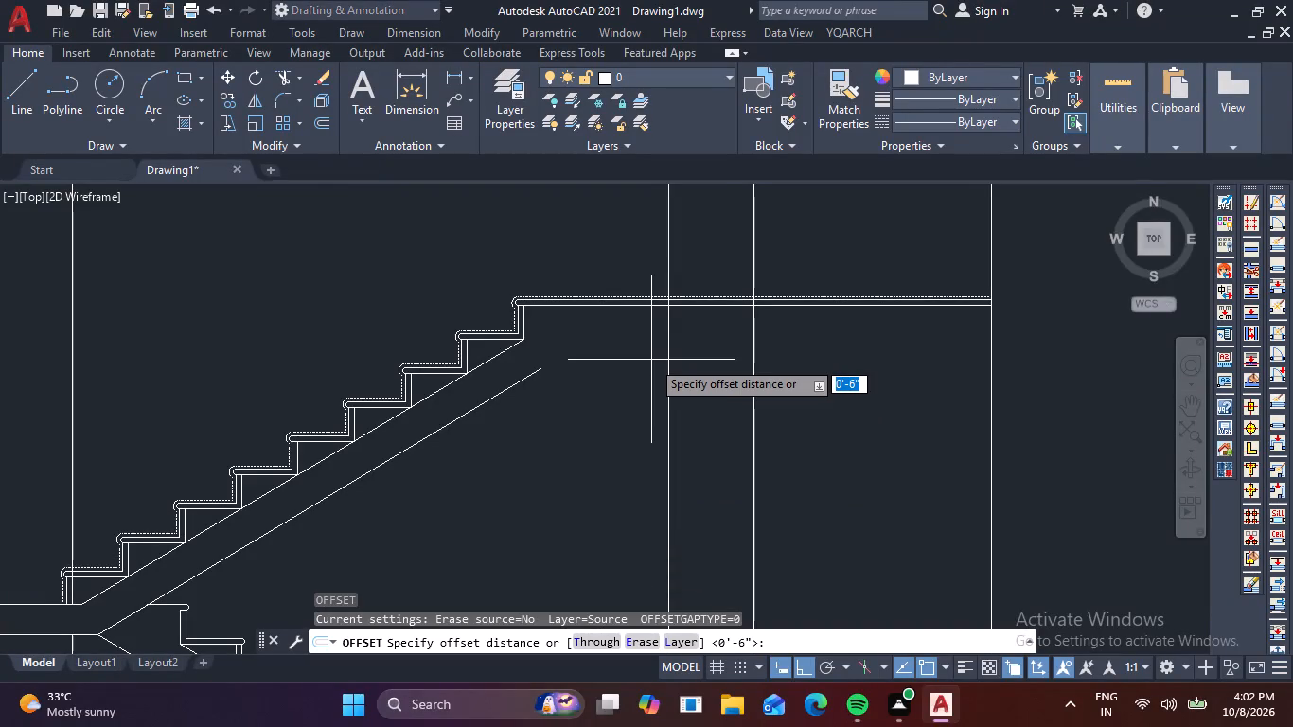
key(6)
key(shift+quotedbl)
key(Return)
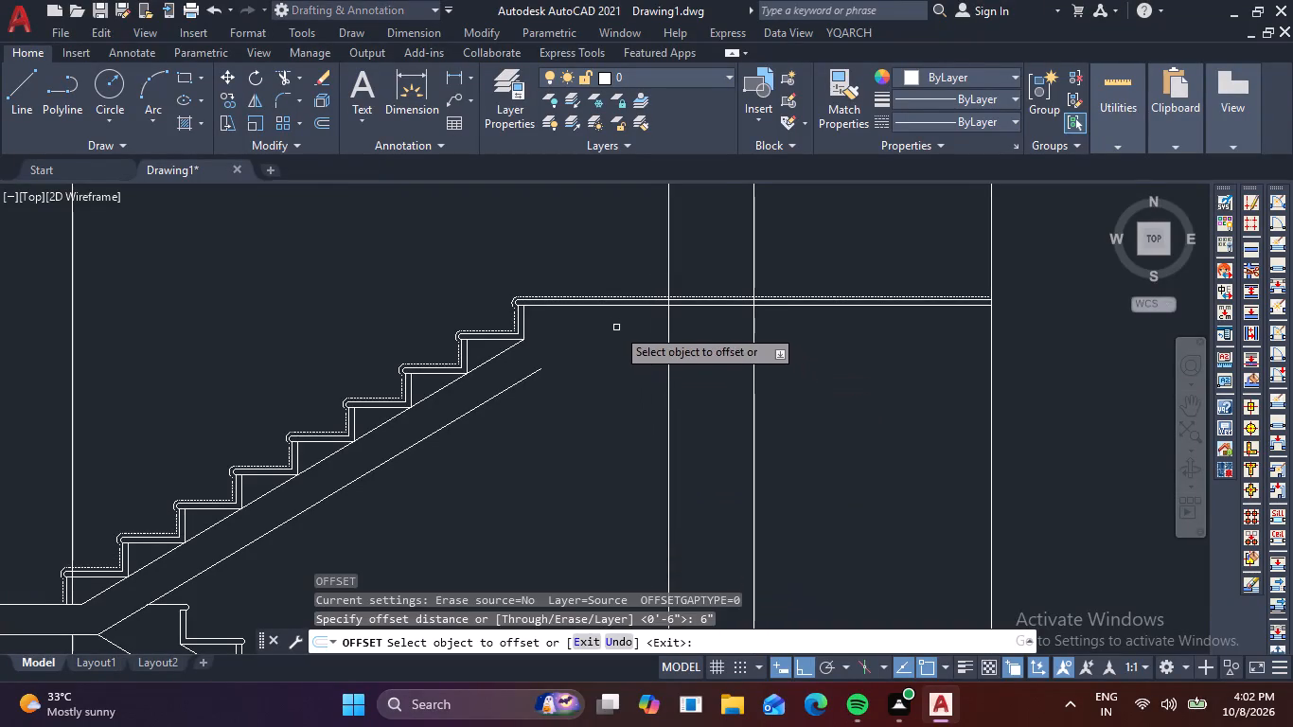
click(618, 306)
click(593, 362)
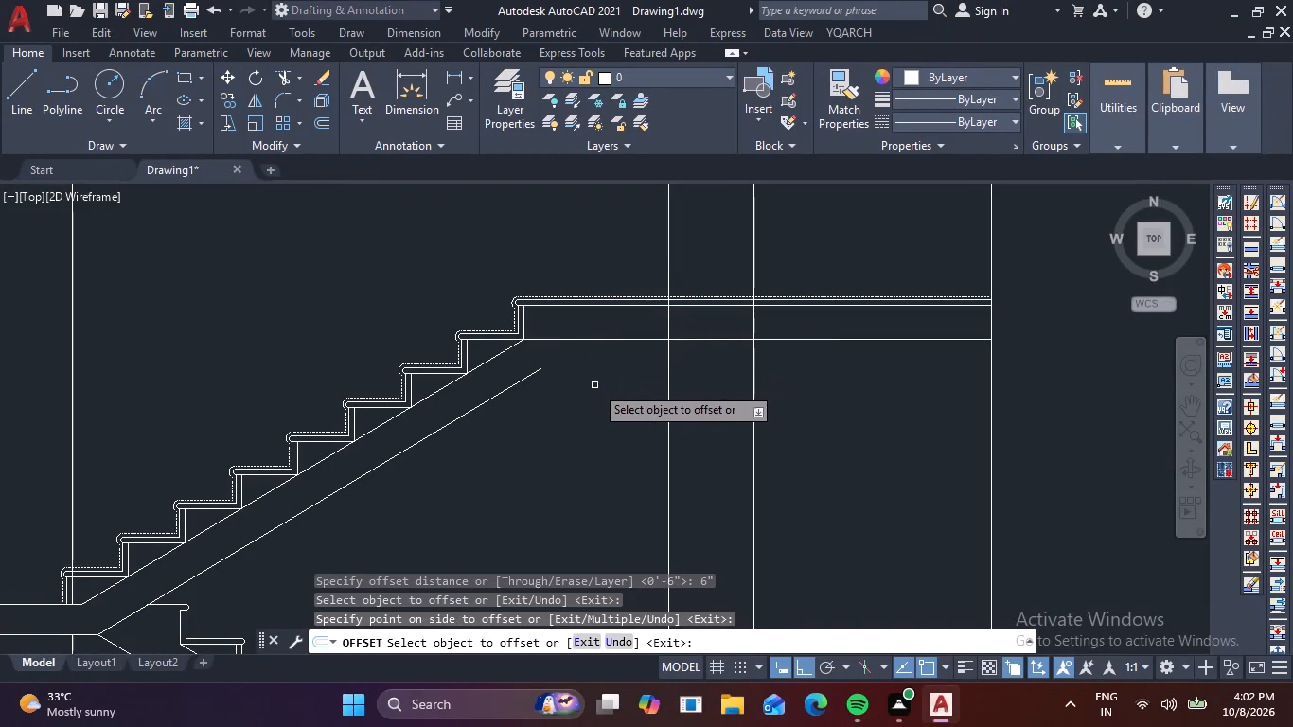
key(Escape)
Extend the upper flight's offset slope upward to the upper landing's slab underside.
key(e)
key(x)
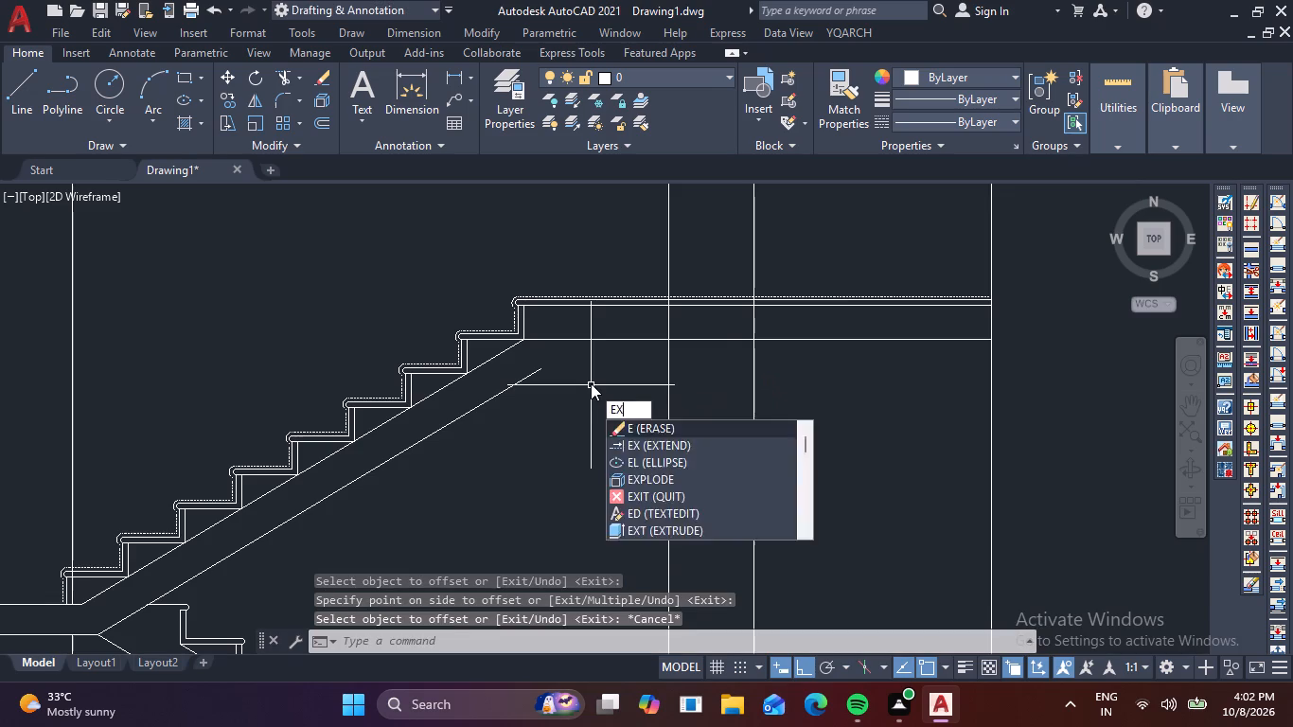
key(space)
click(524, 375)
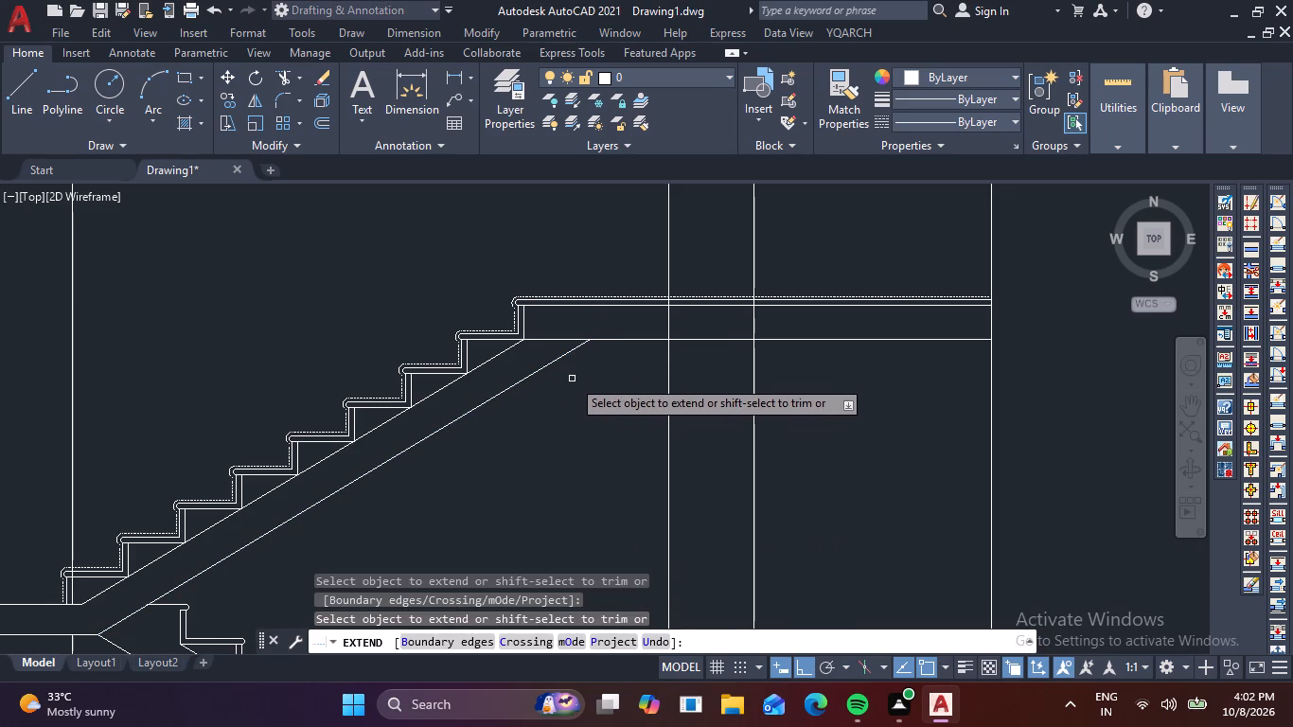
key(Escape)
Trim the upper landing's underside between the two slopes and between the two wall lines, and trim both wall lines within the slab.
key(t)
text(R)
key(space)
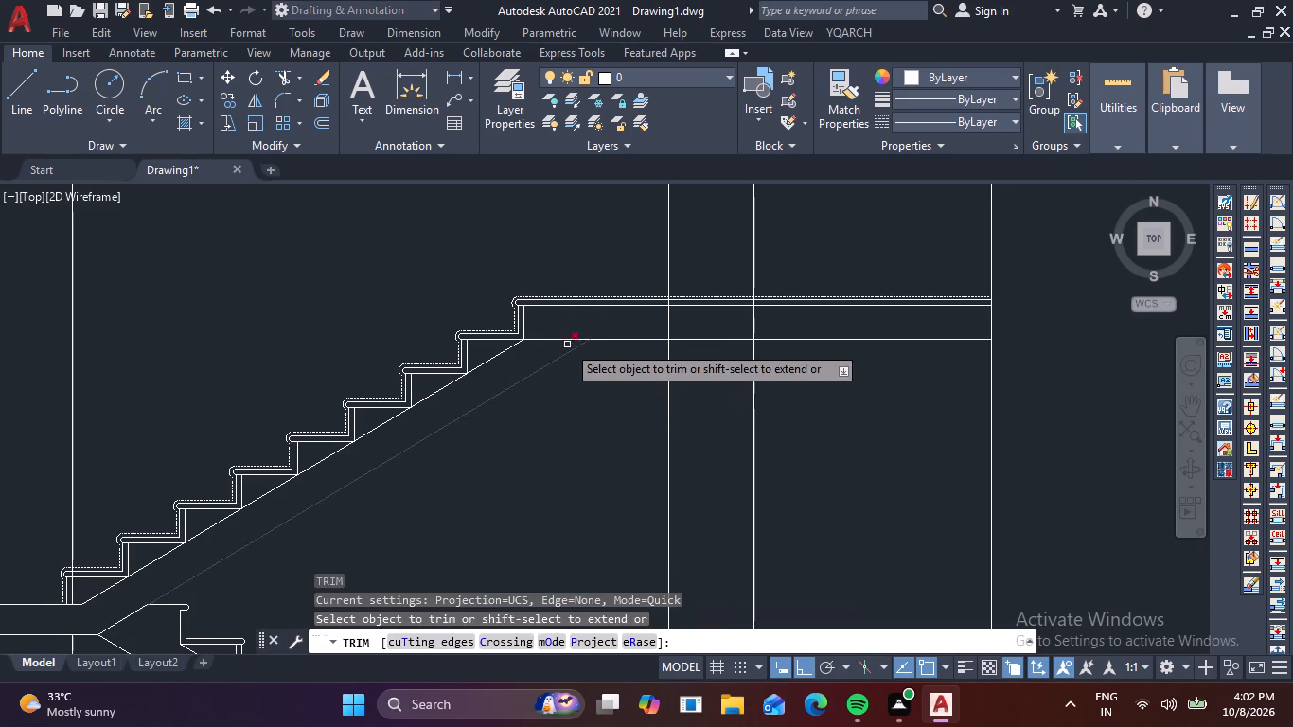
click(555, 338)
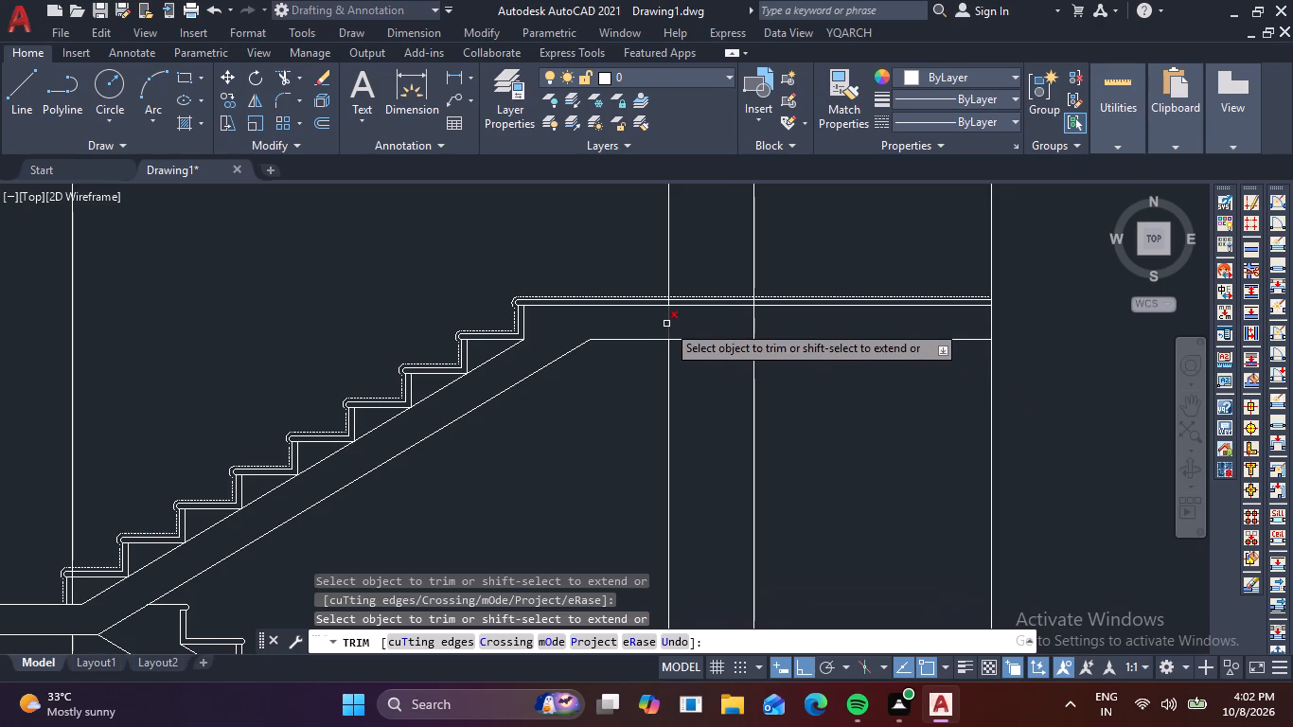
drag(657, 324, 771, 332)
drag(726, 339, 723, 354)
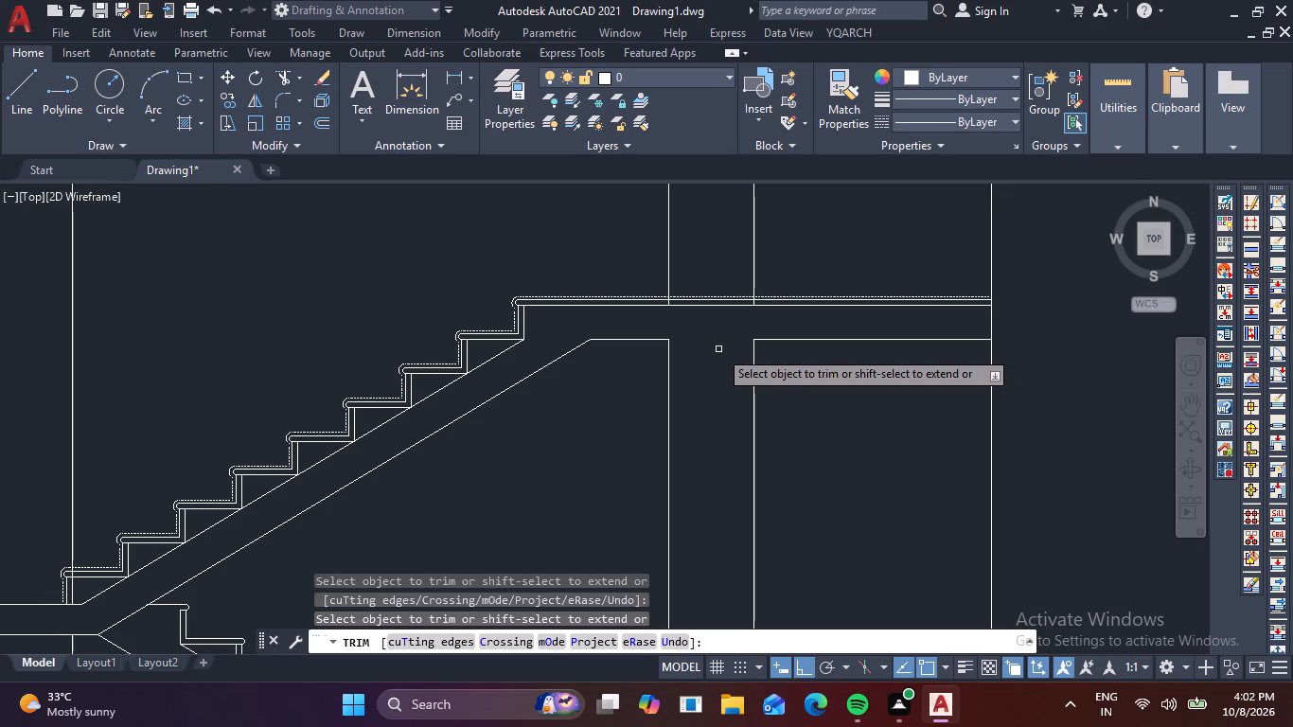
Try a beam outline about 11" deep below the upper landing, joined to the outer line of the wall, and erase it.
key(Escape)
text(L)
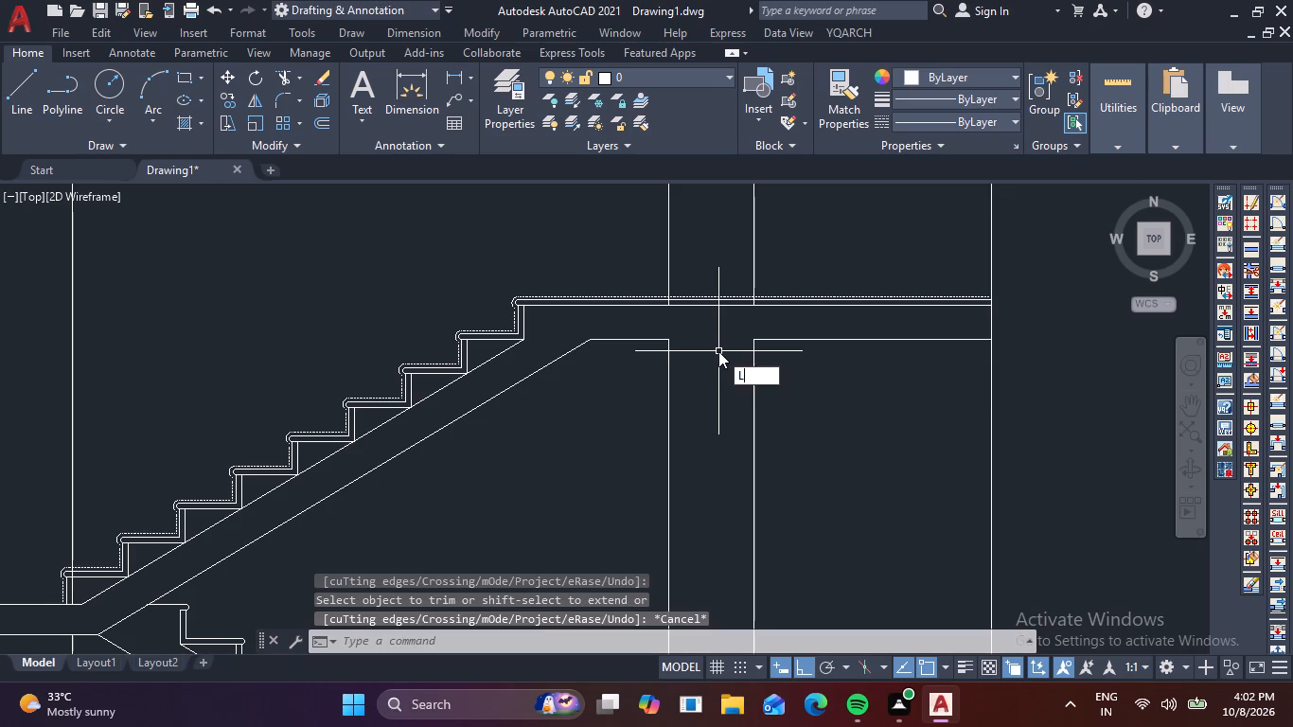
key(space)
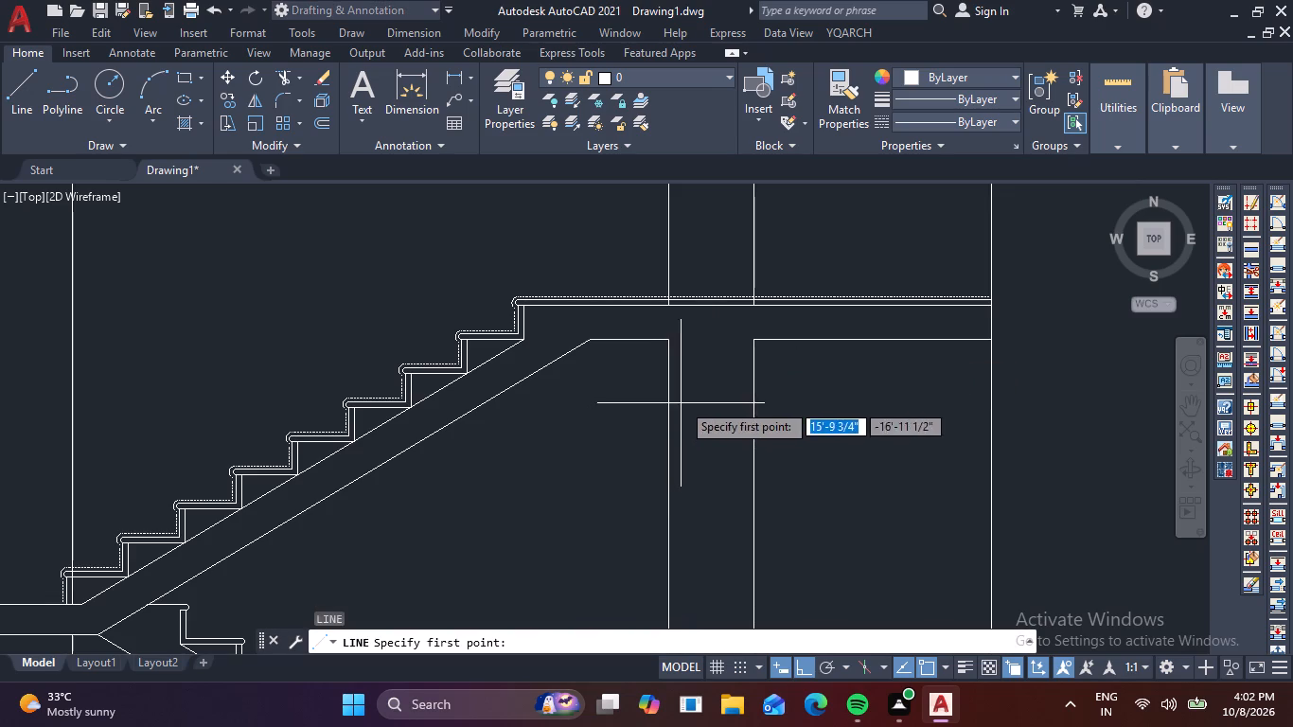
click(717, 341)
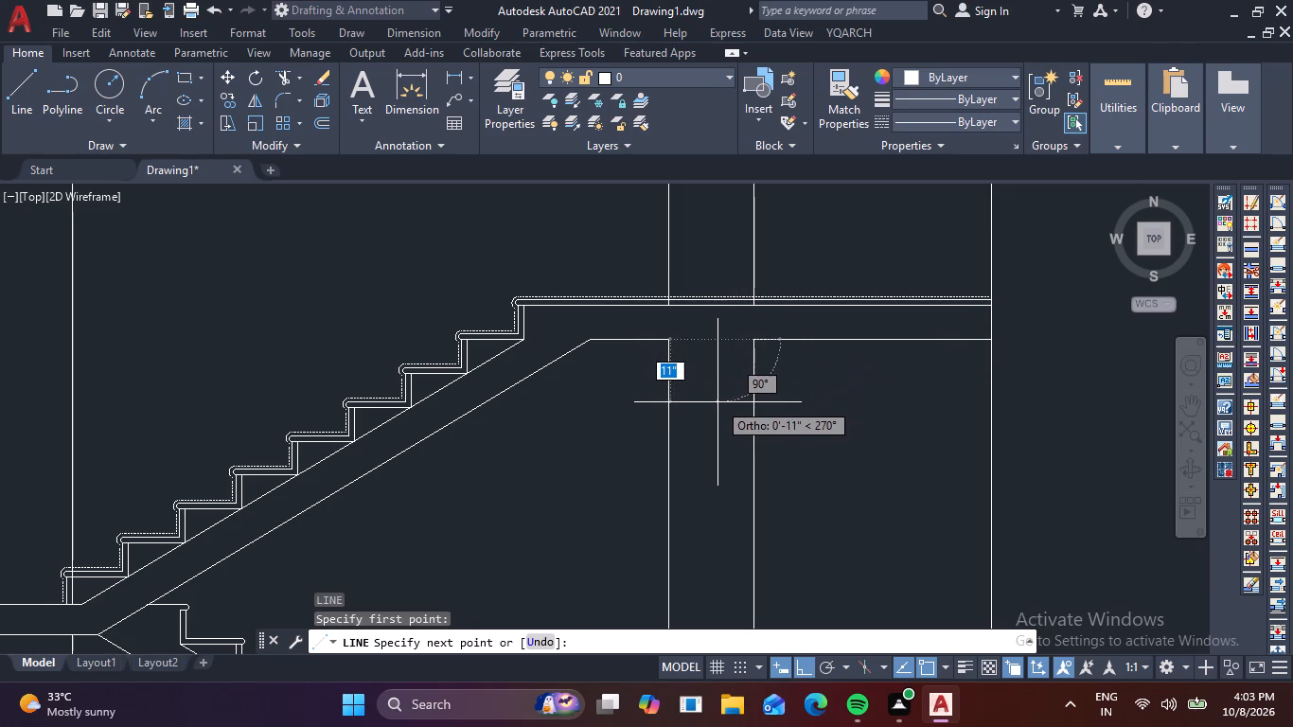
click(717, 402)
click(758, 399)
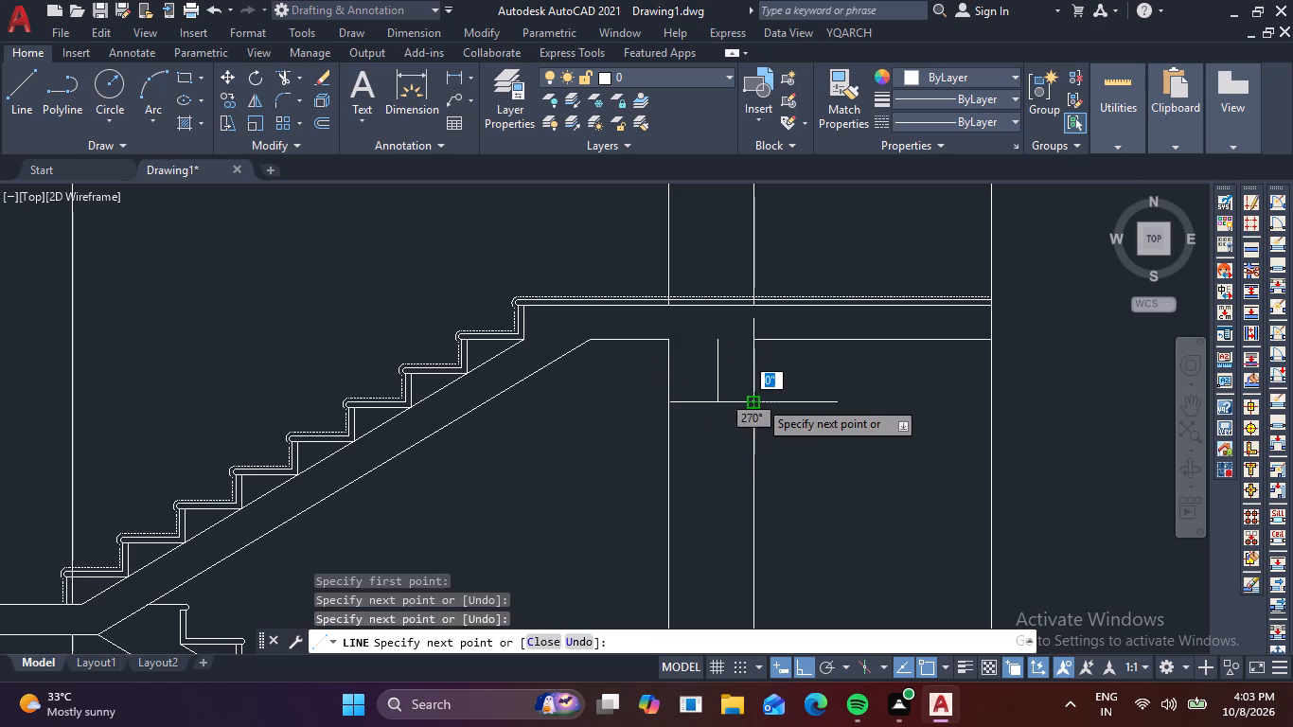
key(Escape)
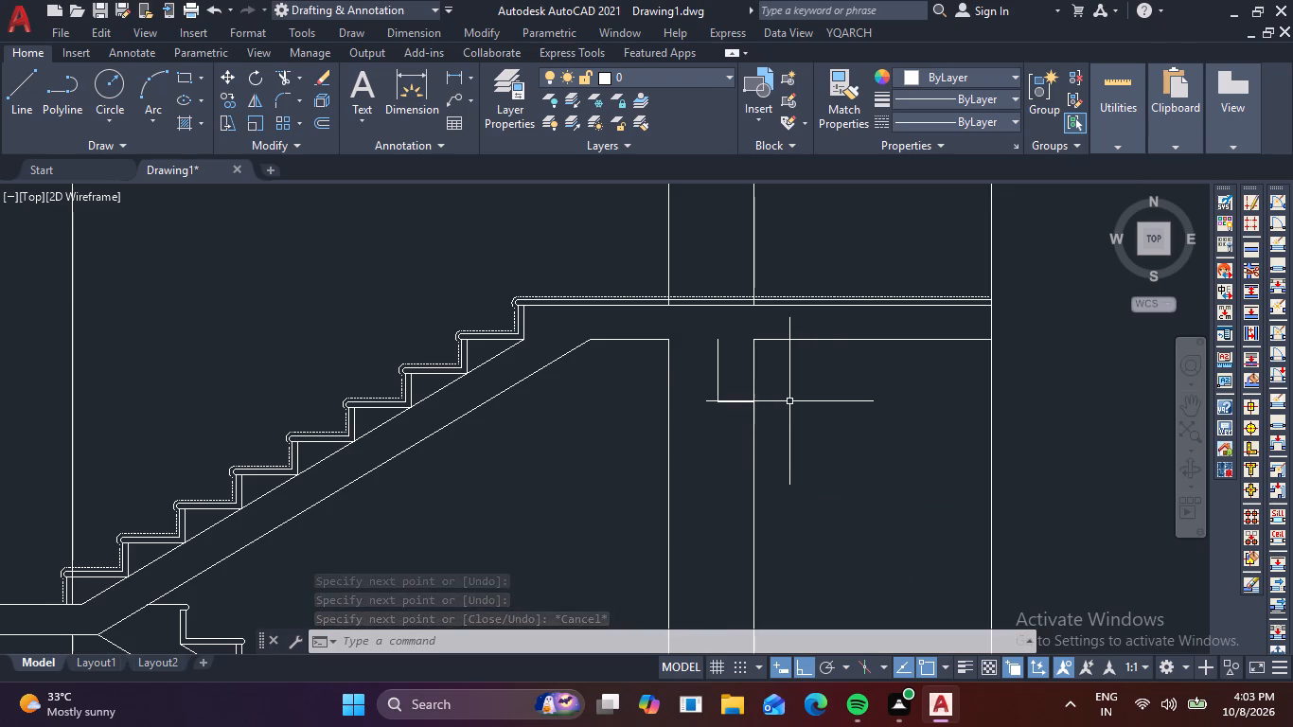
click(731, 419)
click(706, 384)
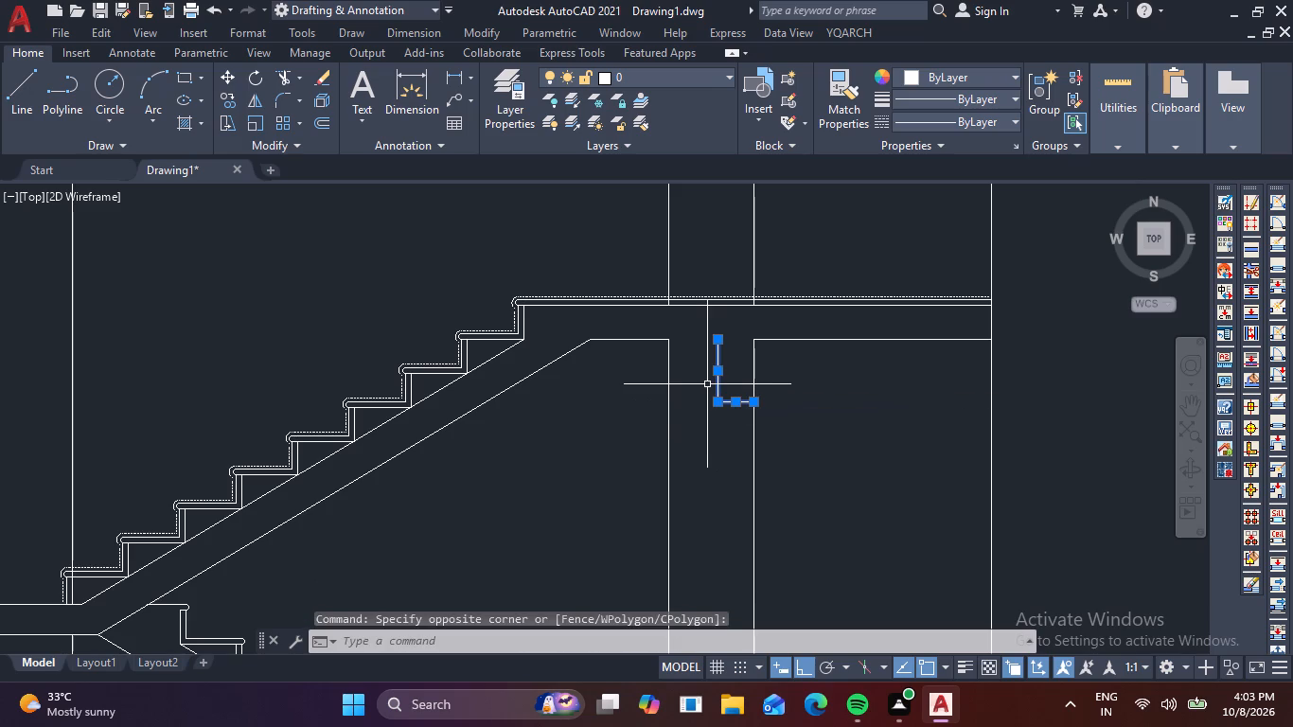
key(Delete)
Draw a 9" wide beam drop about 11 3/4" deep under the upper landing, closing its underside back to the inner wall line.
key(l)
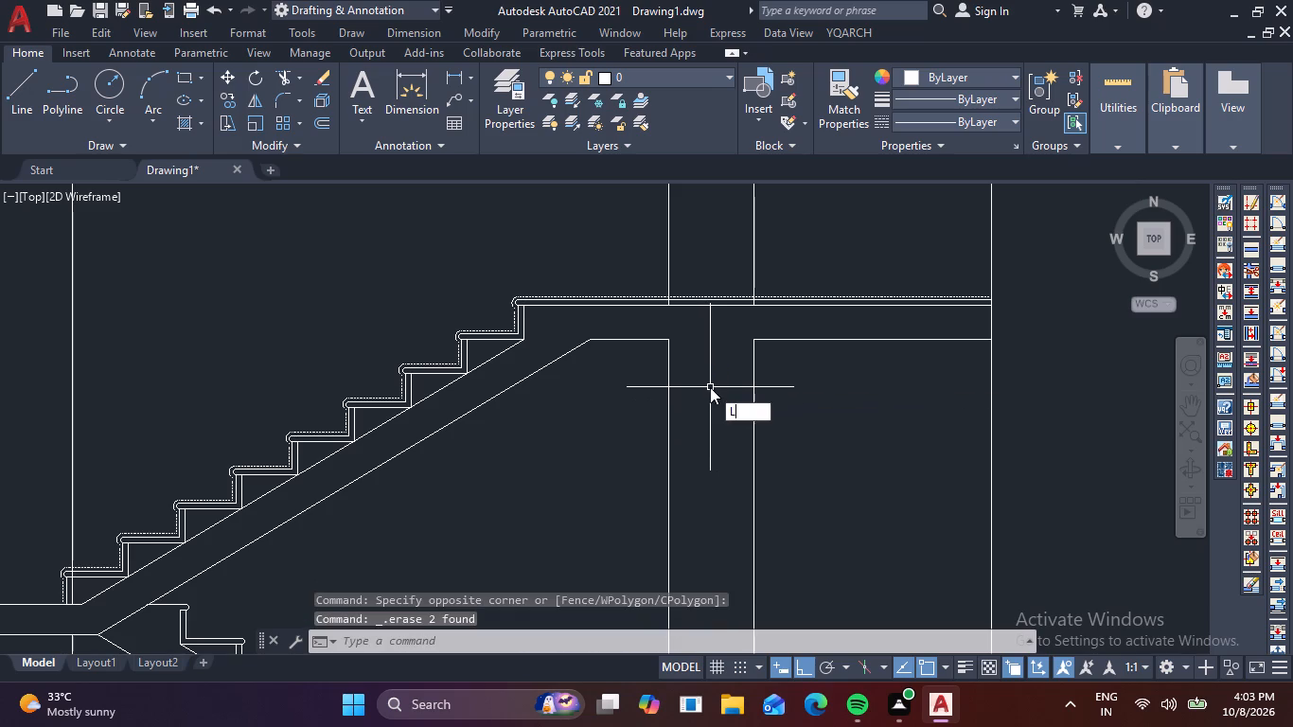
key(space)
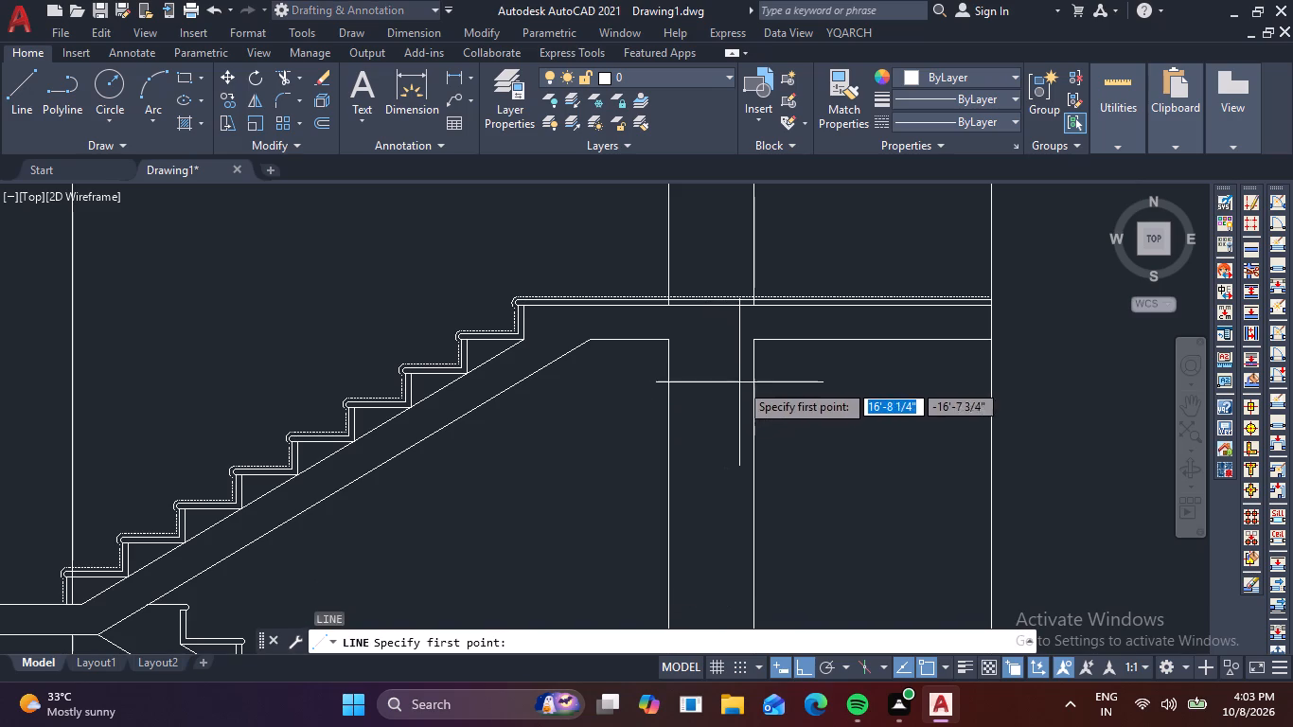
click(751, 406)
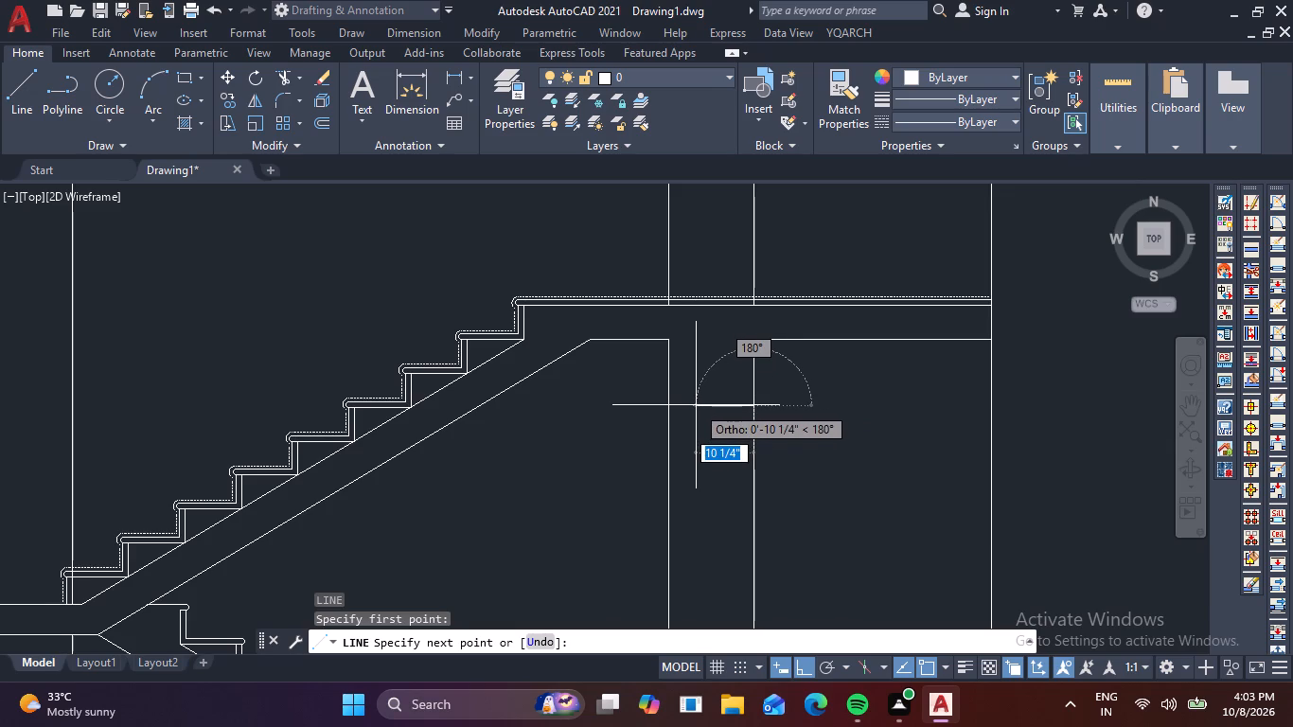
key(9)
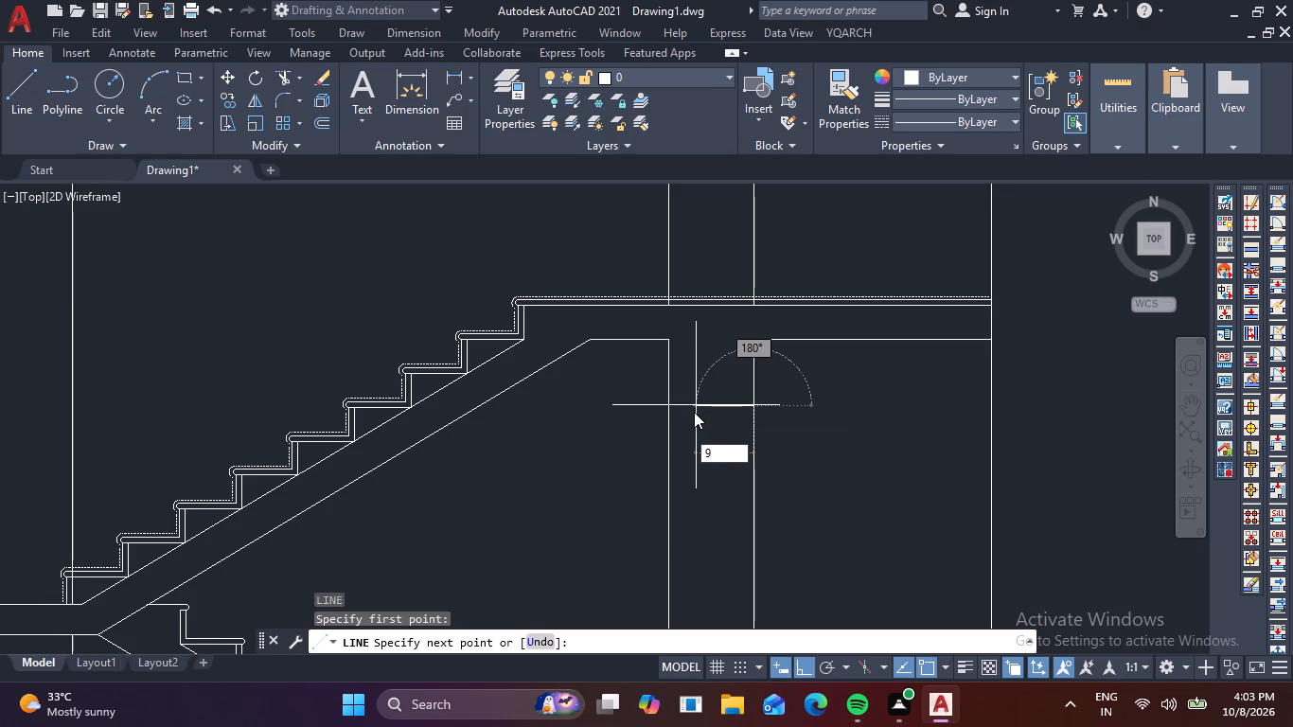
key(shift+quotedbl)
key(Return)
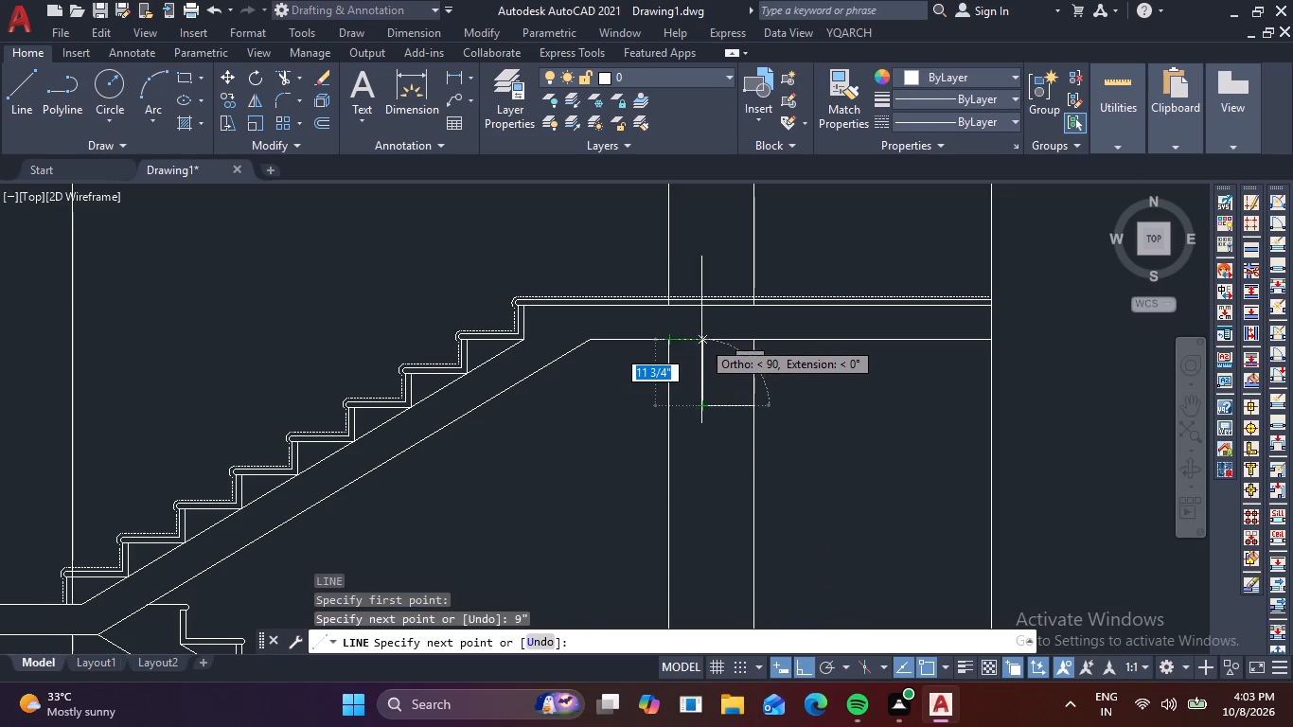
click(701, 340)
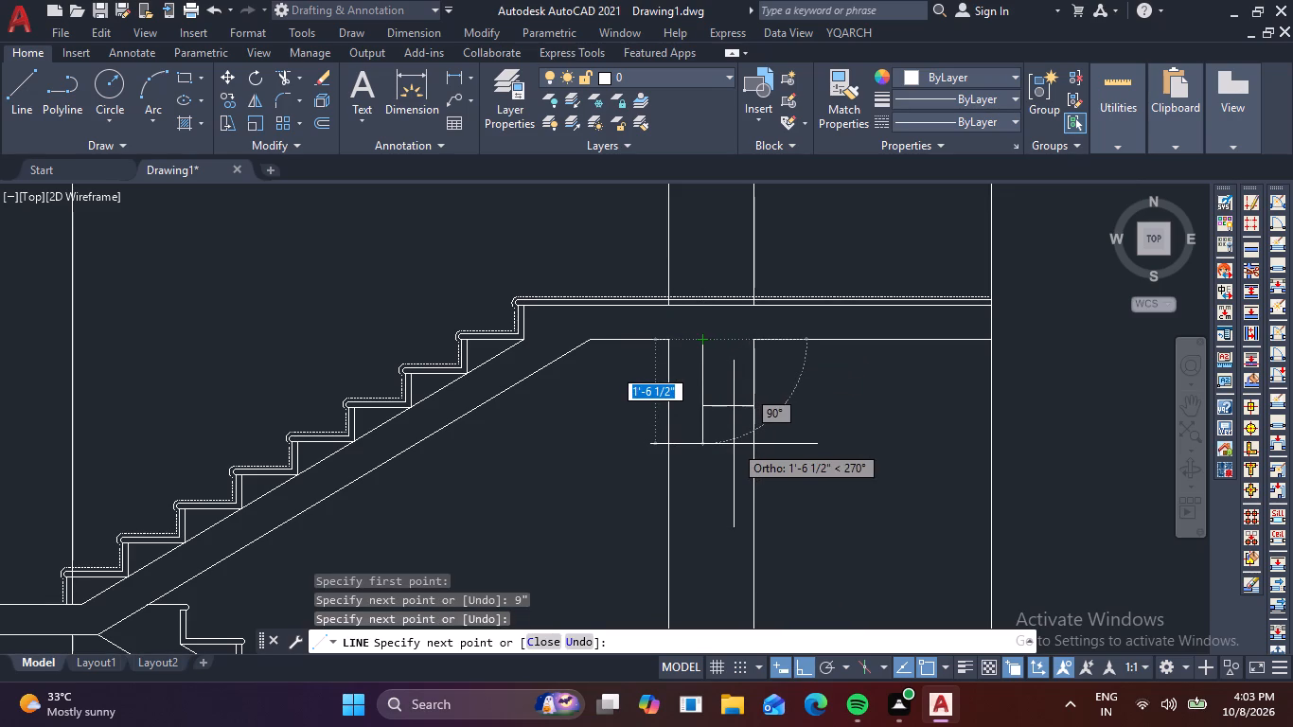
click(666, 340)
key(Escape)
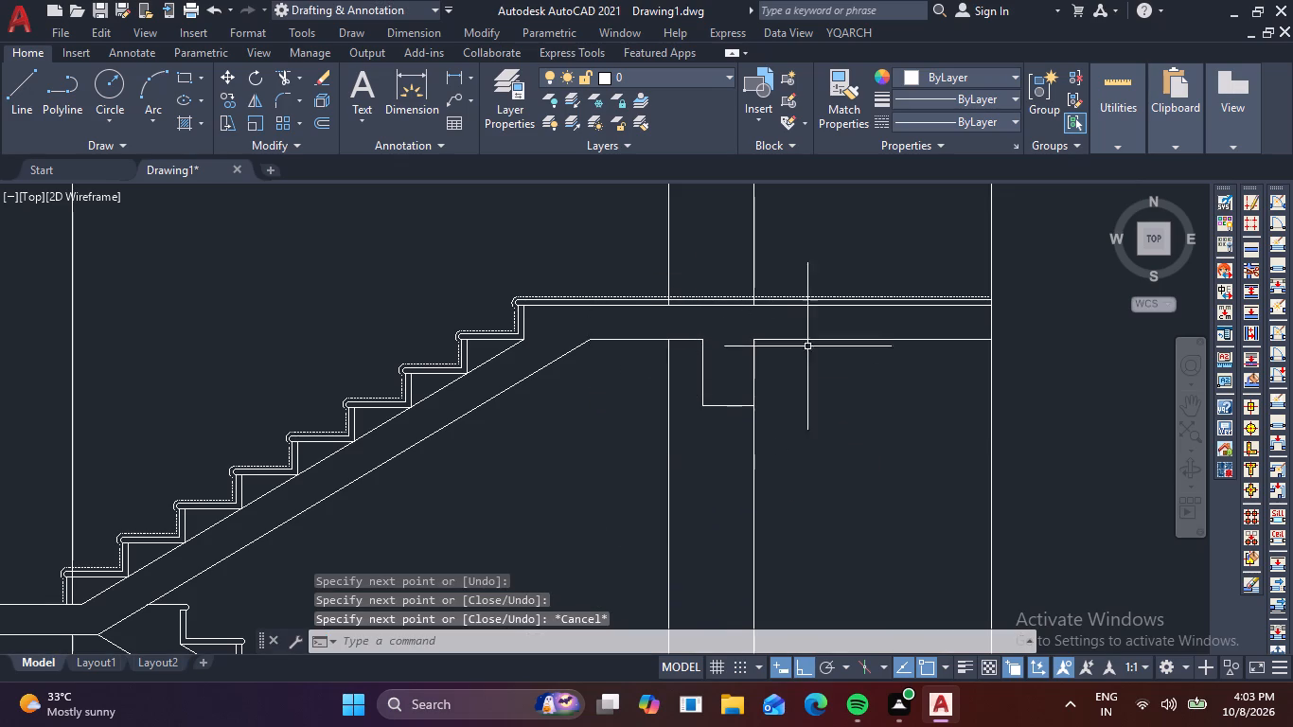
Draw a 6" thick parapet about 2'-1" high on the upper landing, measured inward from the wall's outer line.
middle_drag(825, 343, 826, 455)
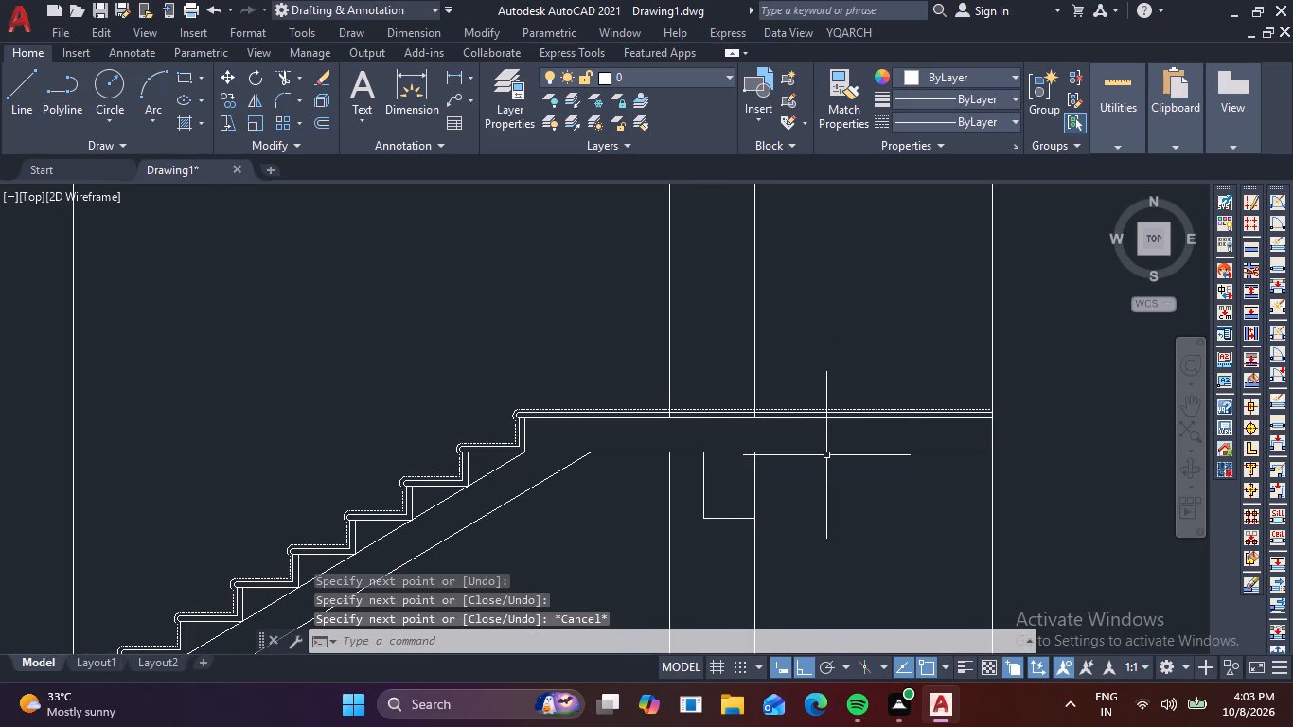
text(L)
key(space)
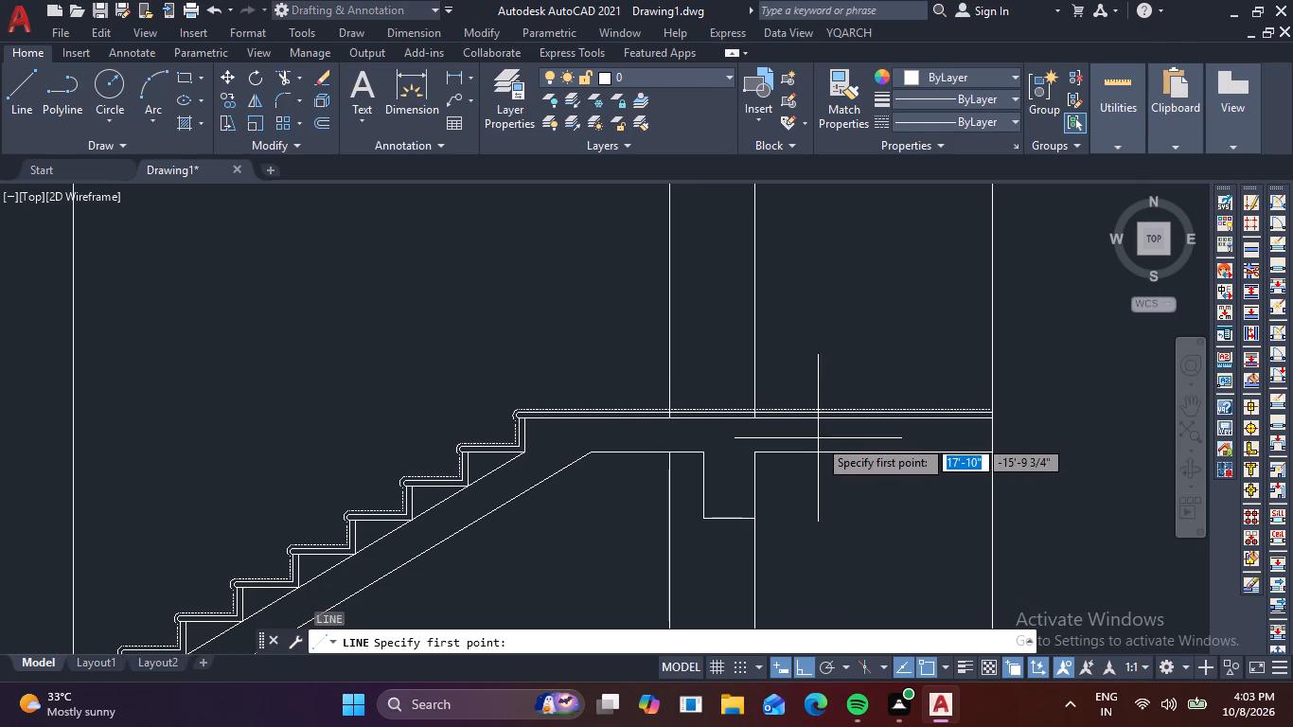
scroll(773, 419, up, 2)
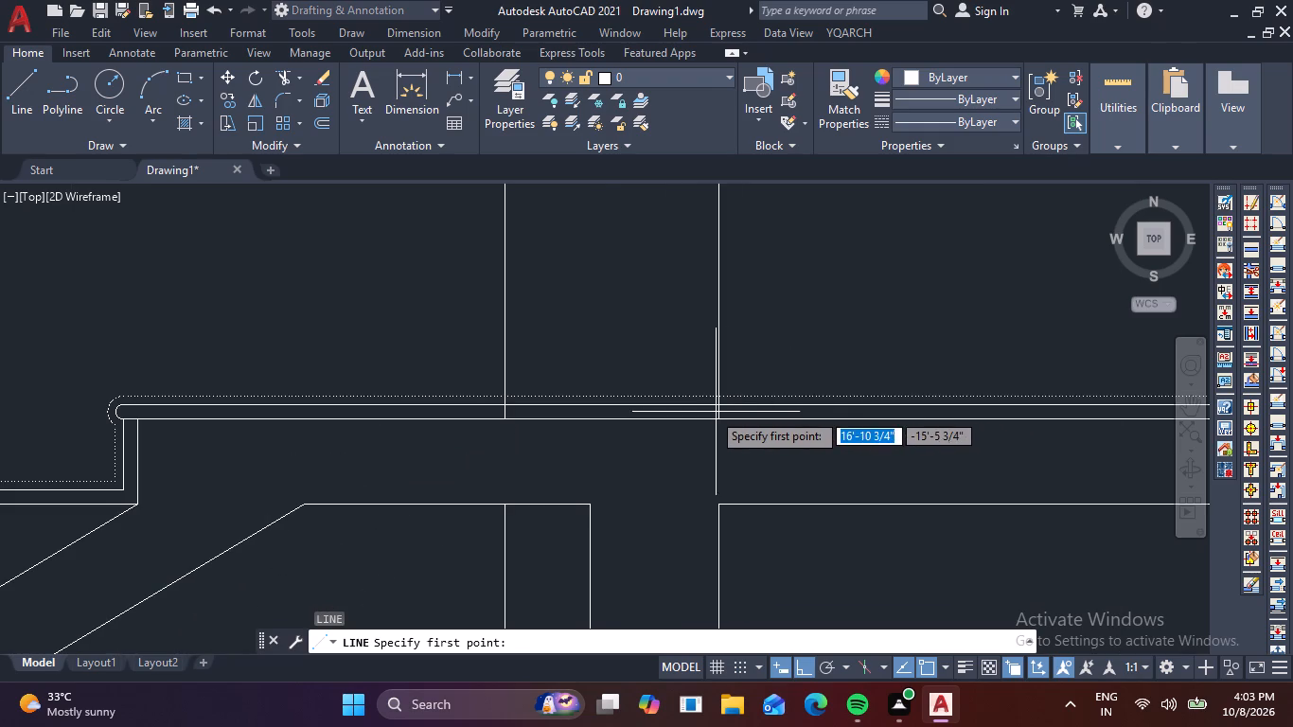
click(717, 416)
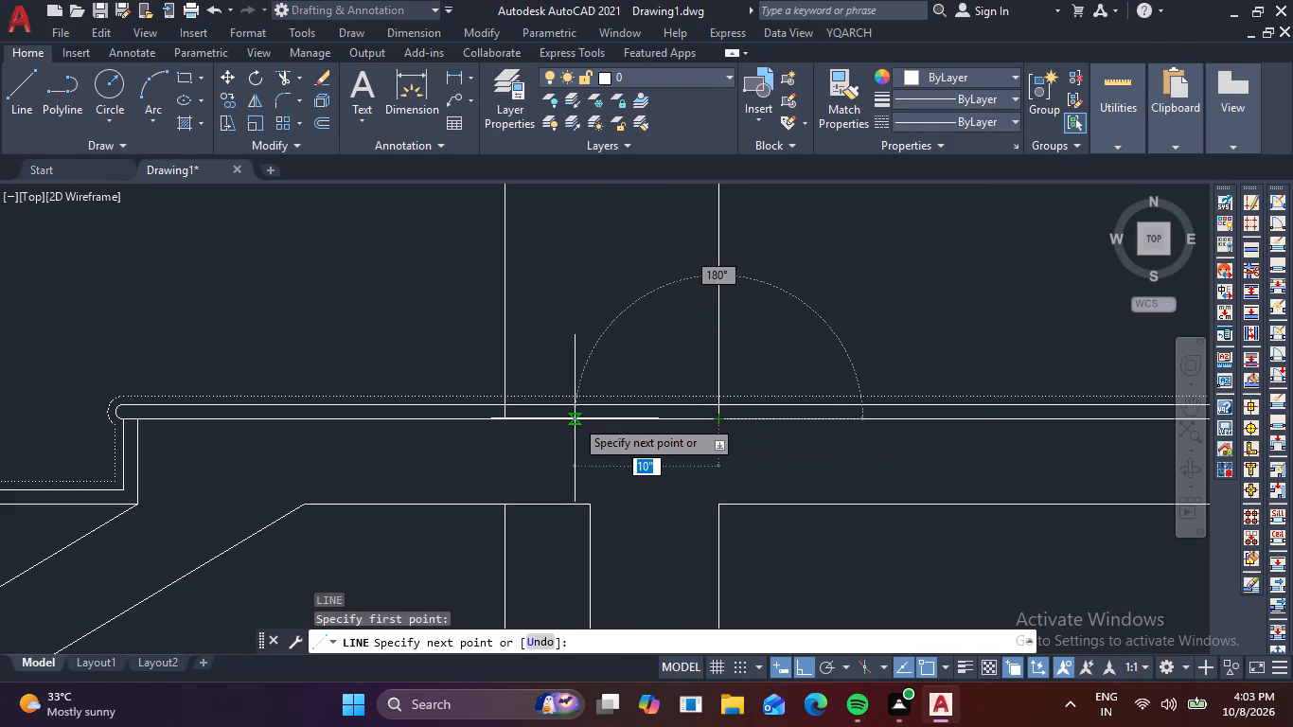
key(6)
key(shift+quotedbl)
key(Return)
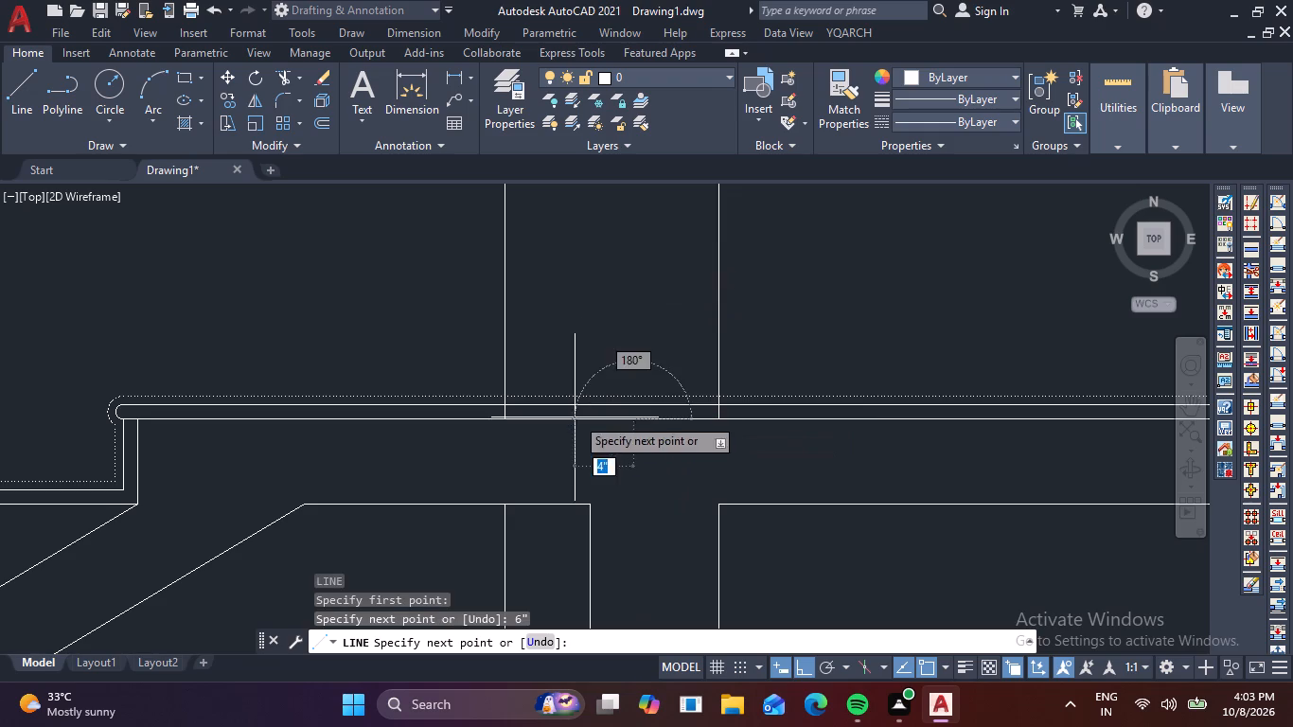
middle_drag(666, 213, 631, 500)
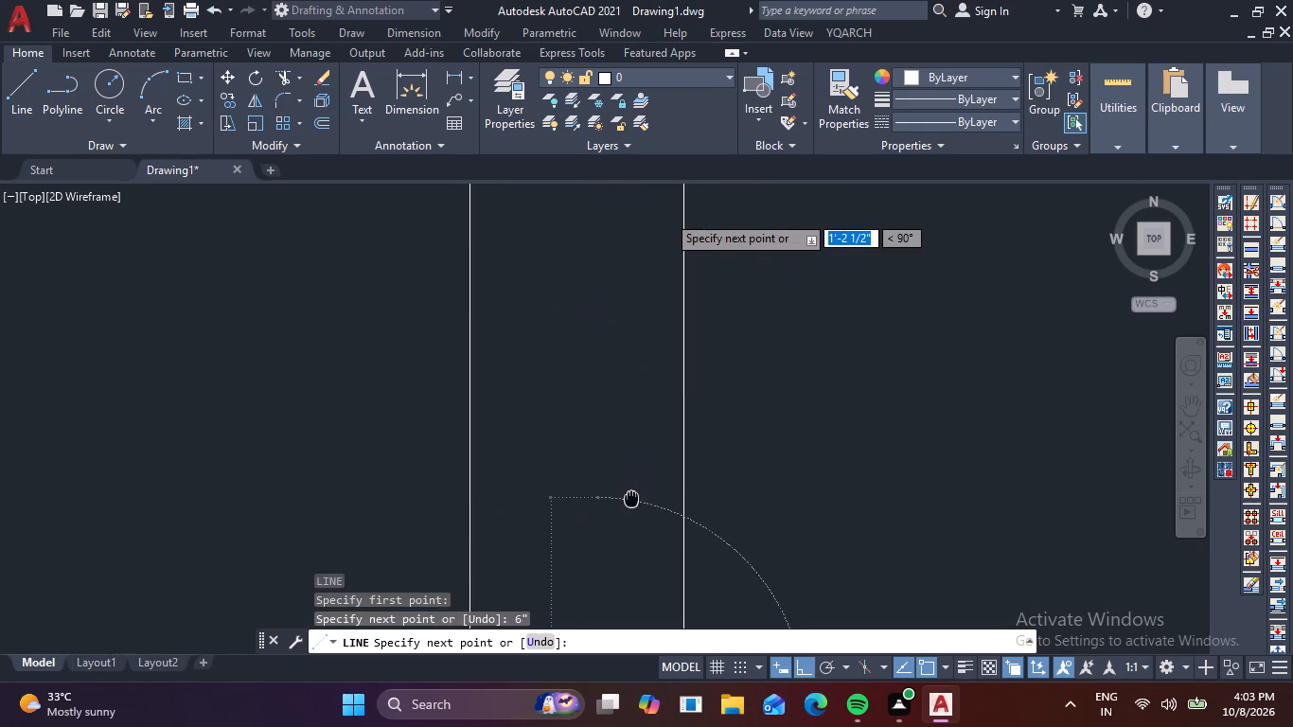
middle_drag(631, 500, 629, 505)
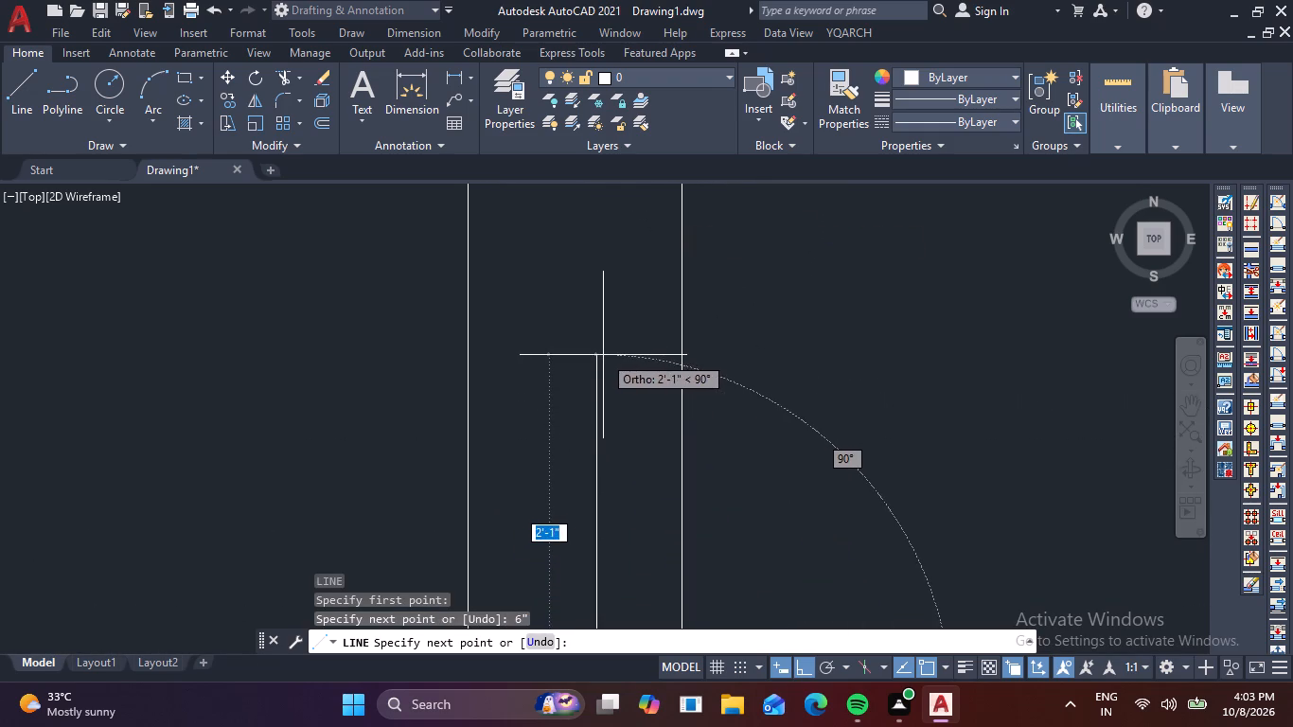
click(603, 355)
click(683, 361)
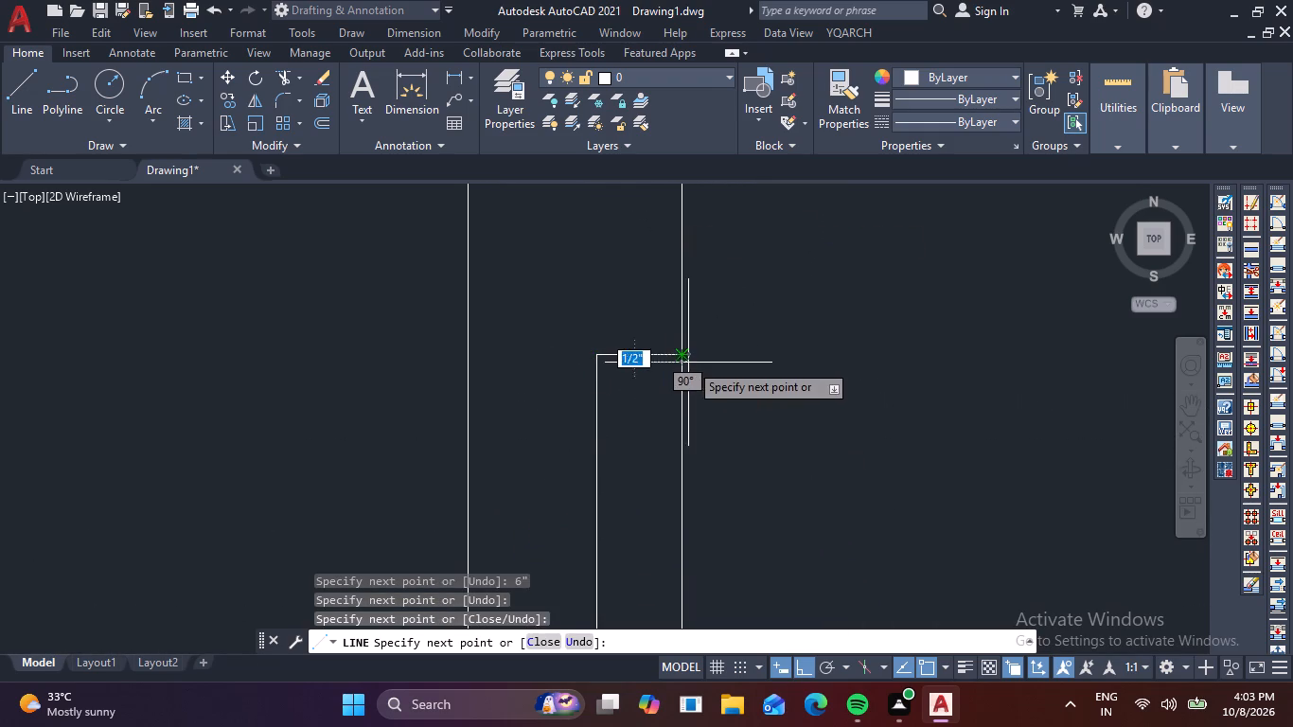
key(Escape)
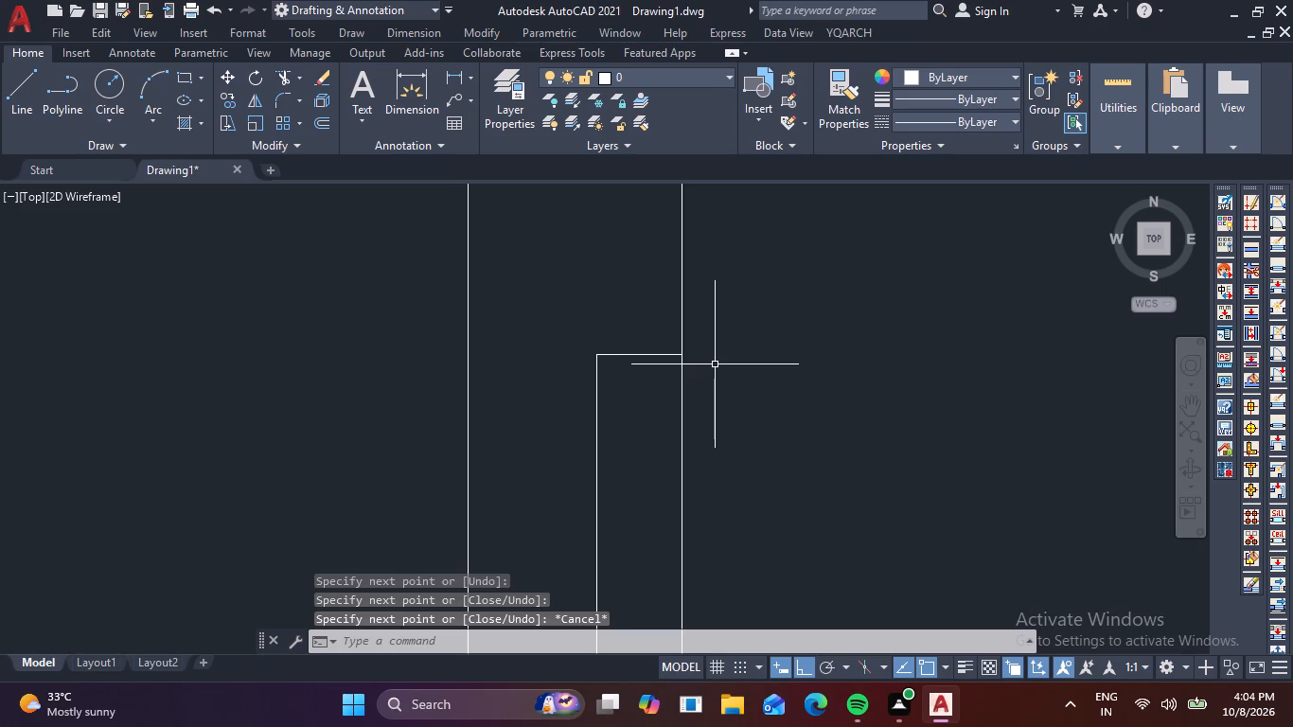
Trim away the two middle wall lines above the parapet and the landing.
text(TR)
key(space)
drag(711, 305, 423, 281)
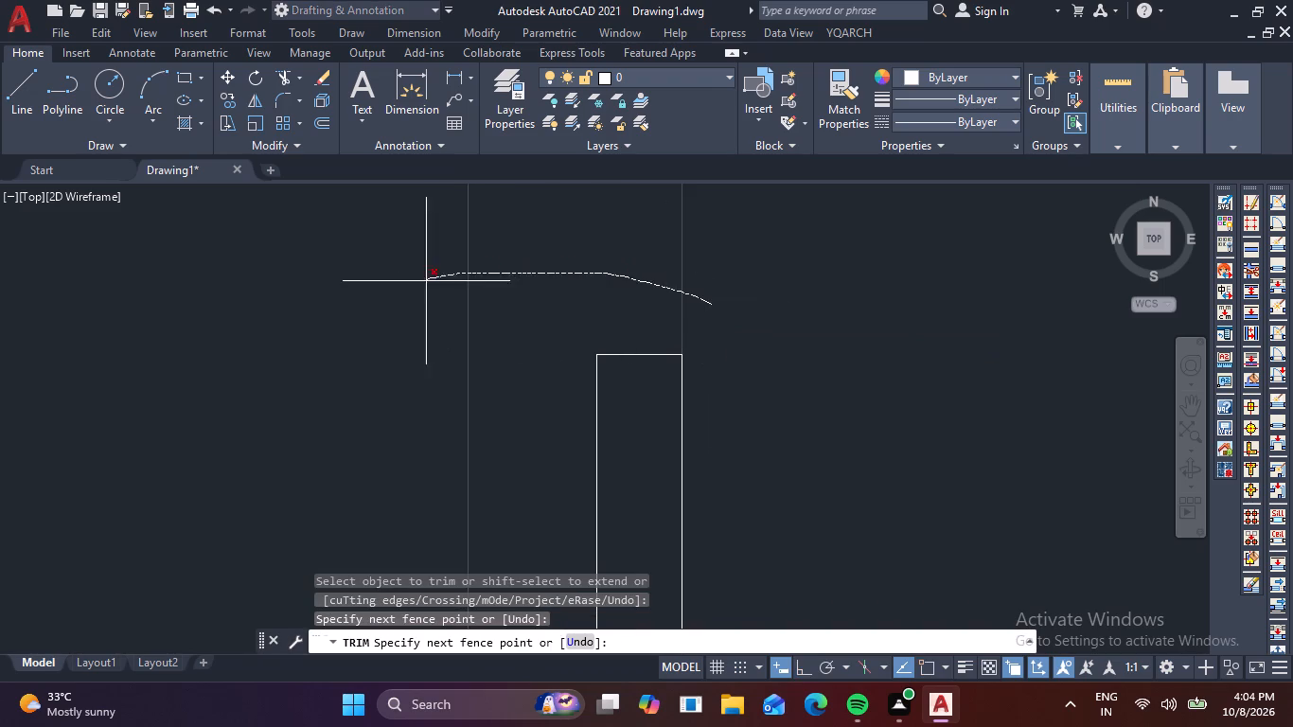
drag(423, 281, 416, 282)
Trim the outer vertical lines above the upper and mid landings and remove the horizontal line at the top.
scroll(432, 277, down, 2)
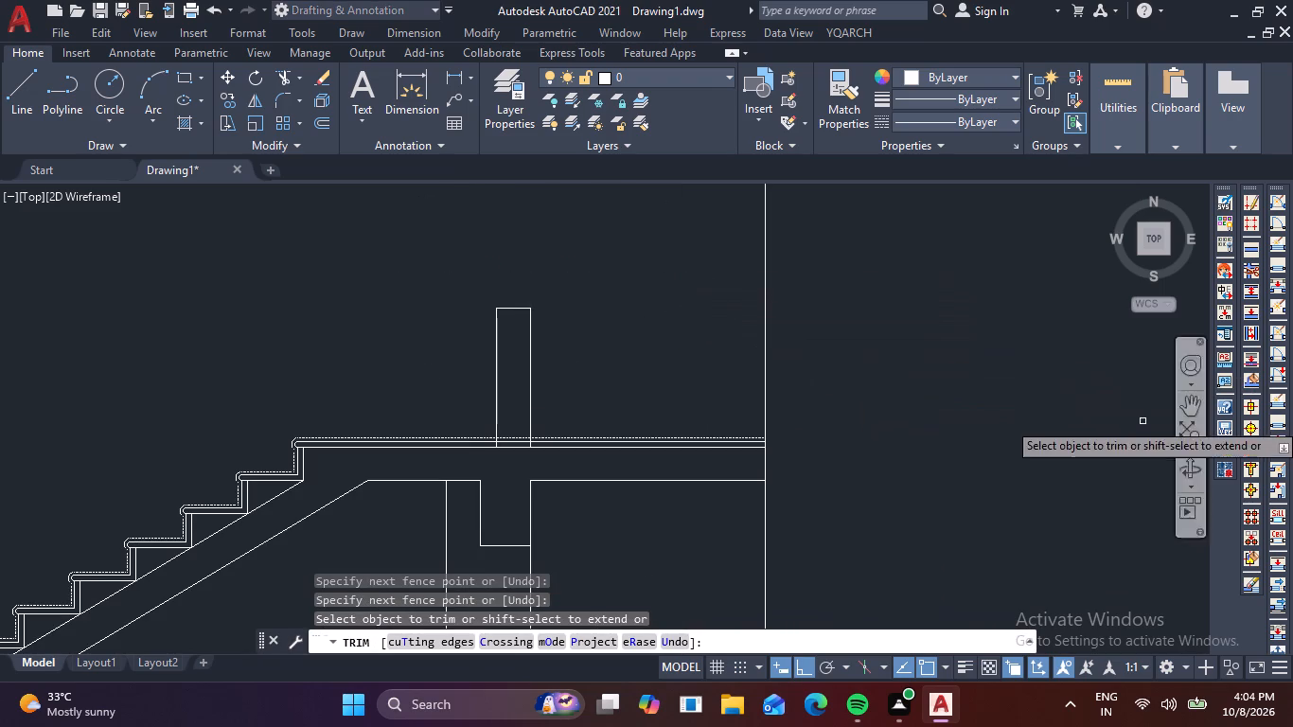
scroll(831, 421, down, 3)
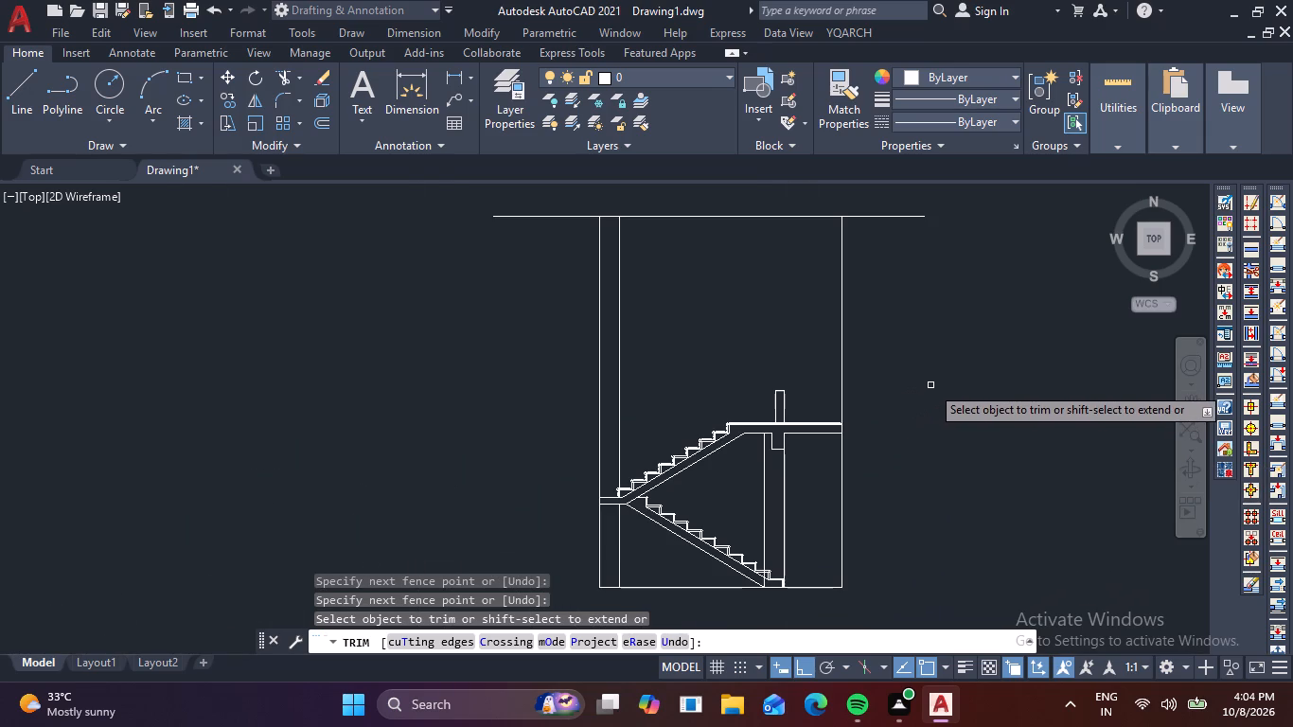
click(840, 363)
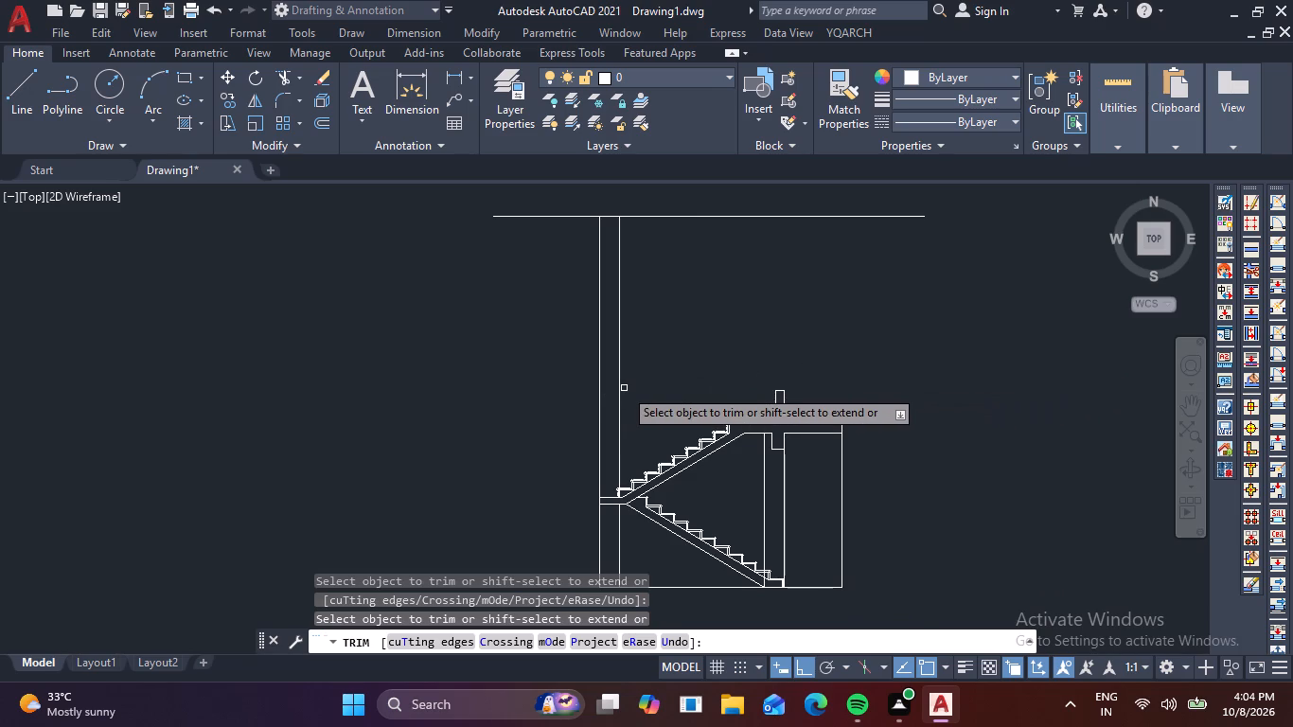
click(620, 387)
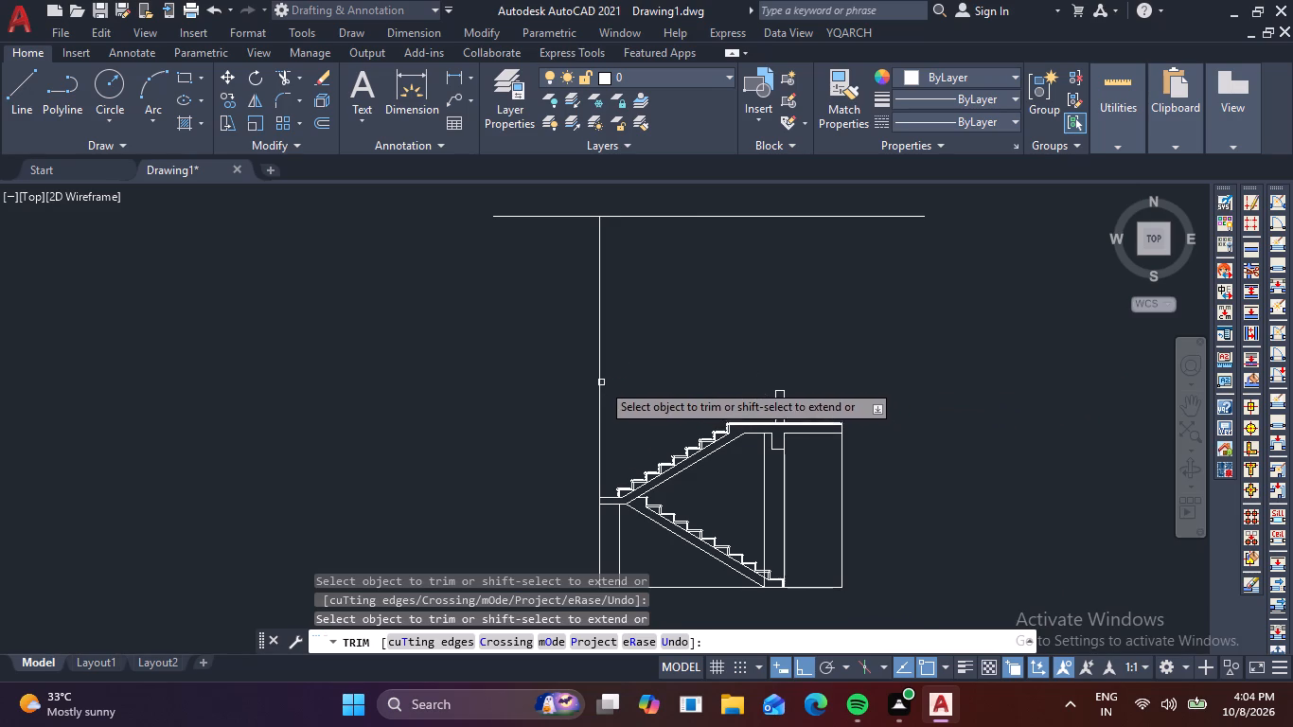
click(595, 380)
click(608, 382)
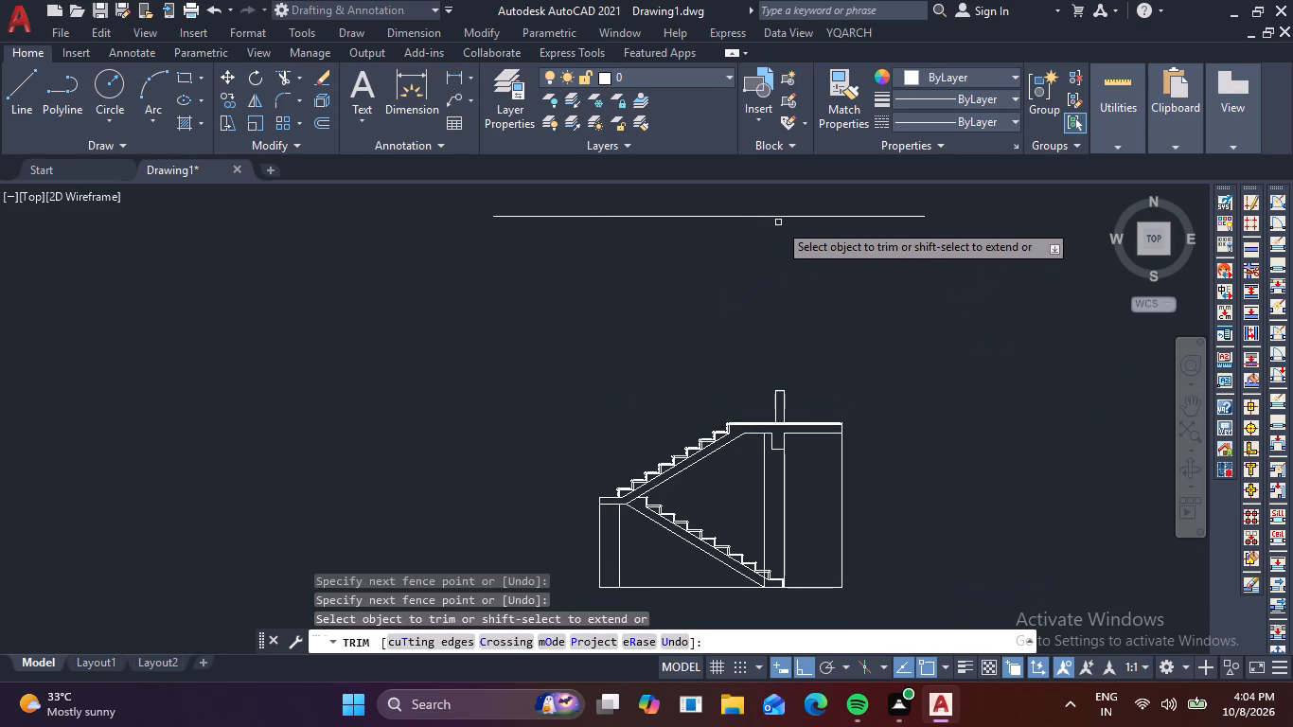
click(784, 215)
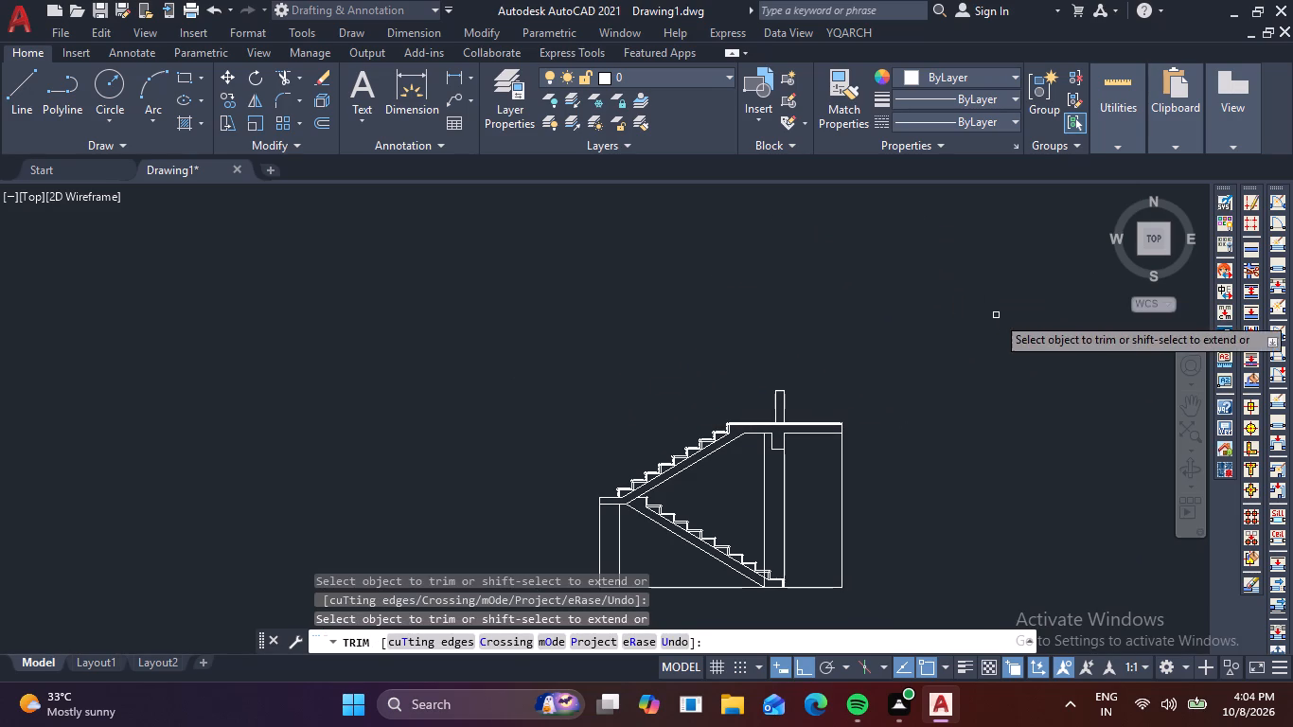
key(Escape)
key(Escape)
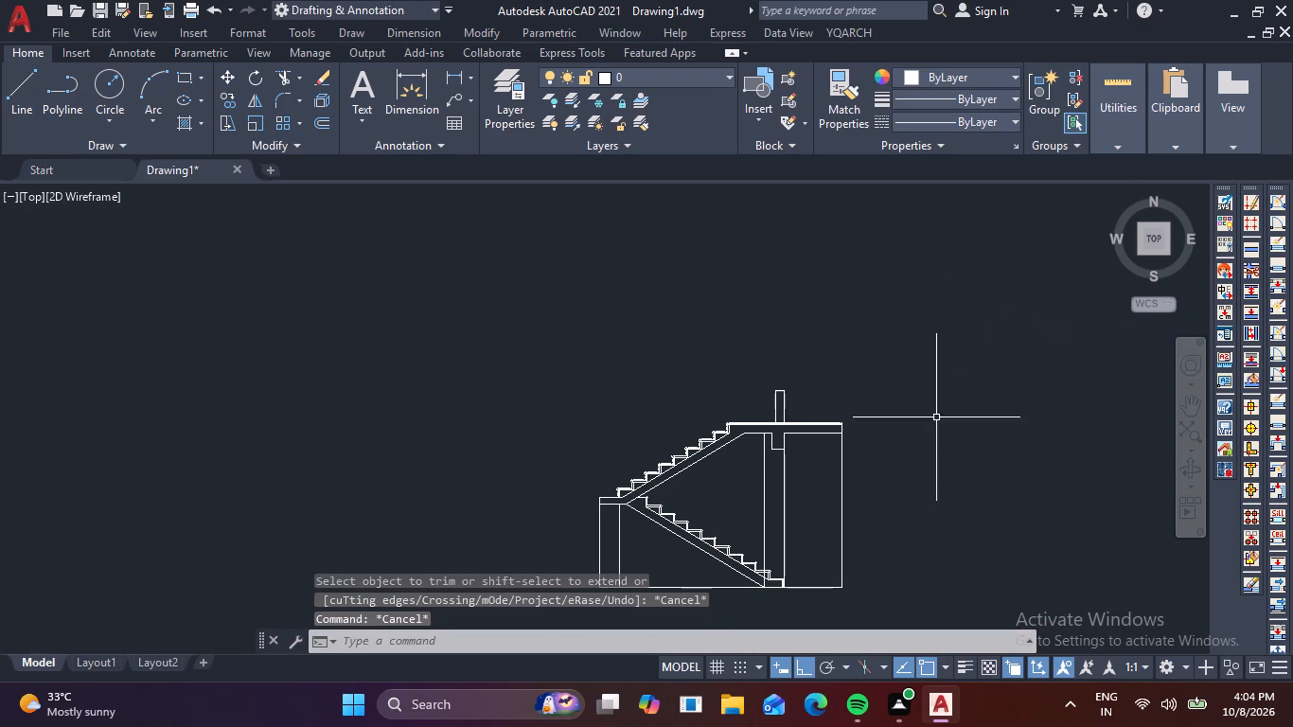
Trim the inner wall line where it crosses the lower flight's tread finish, step and waist slab near the floor.
middle_drag(915, 470, 959, 355)
scroll(843, 390, up, 2)
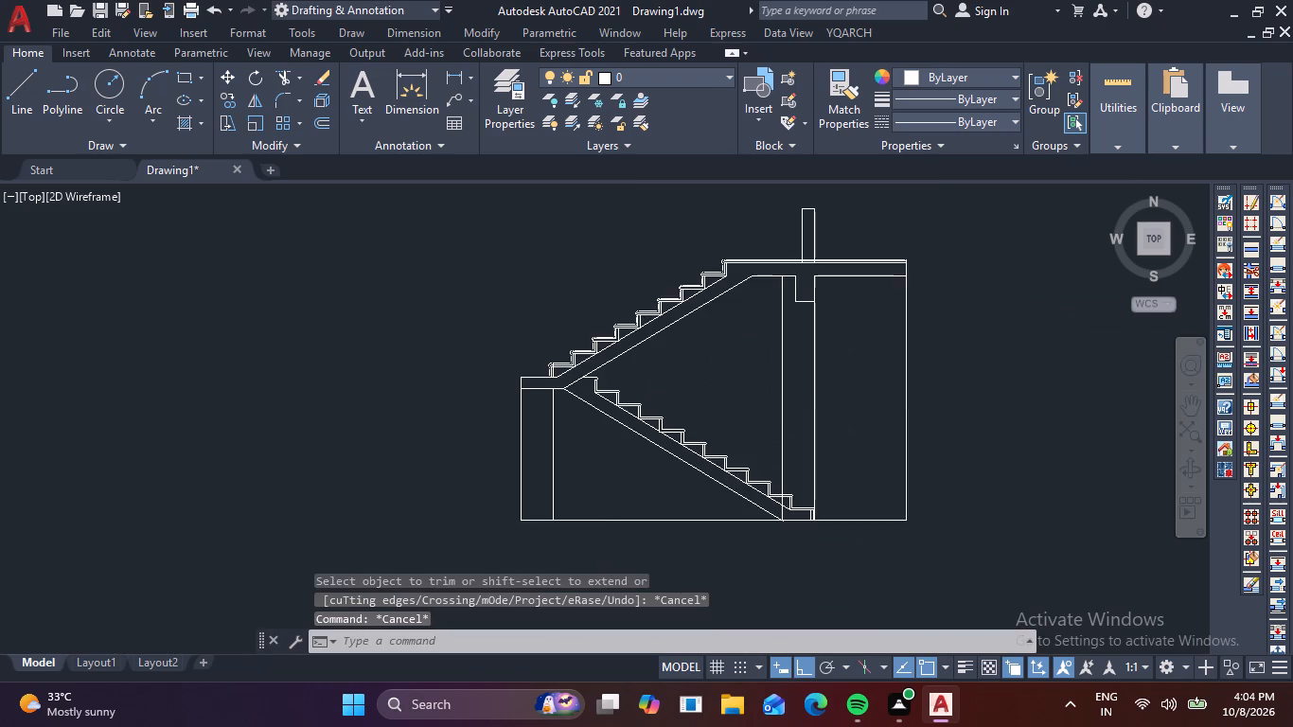
text(TR)
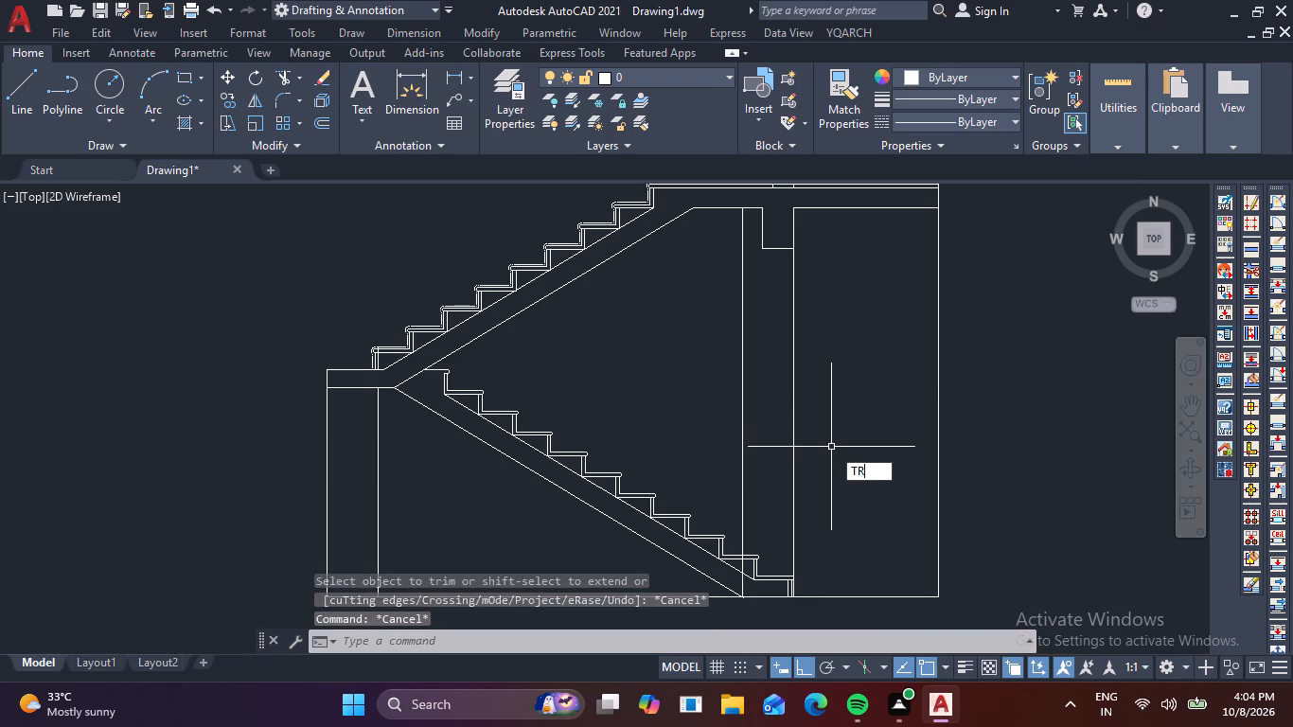
key(space)
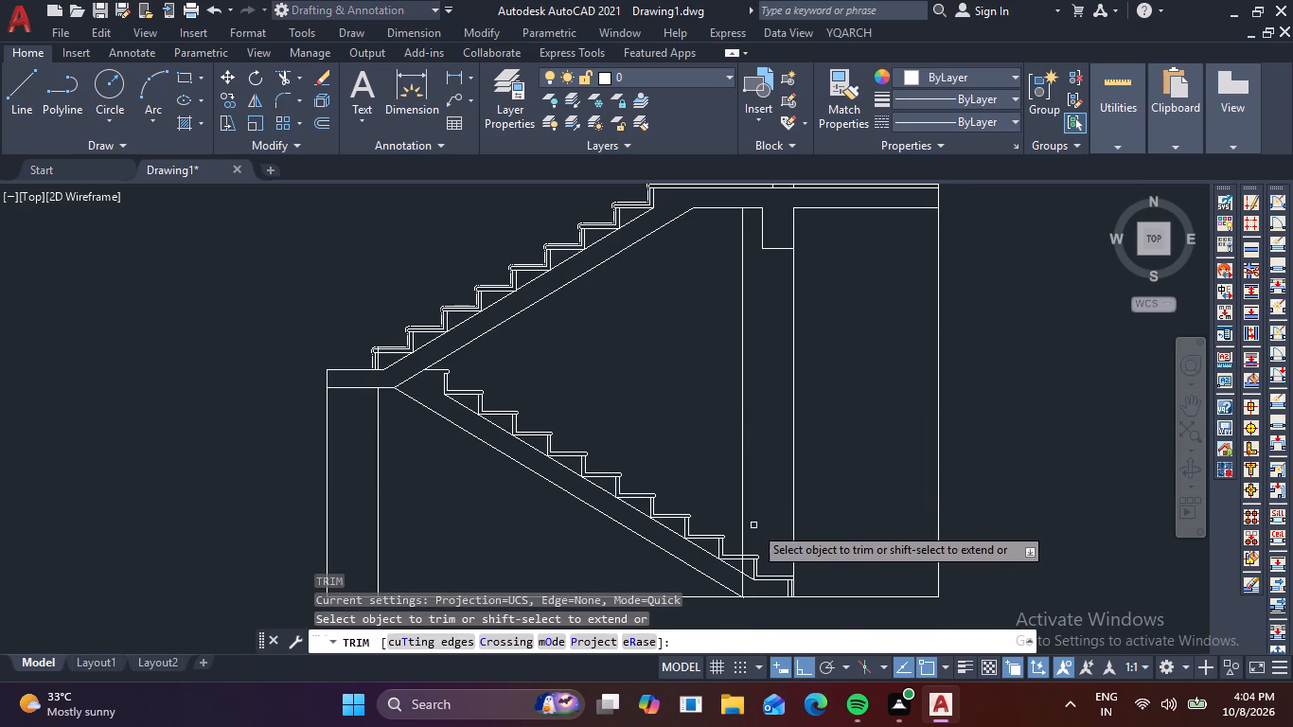
scroll(751, 537, up, 4)
middle_drag(728, 577, 947, 303)
scroll(873, 393, up, 2)
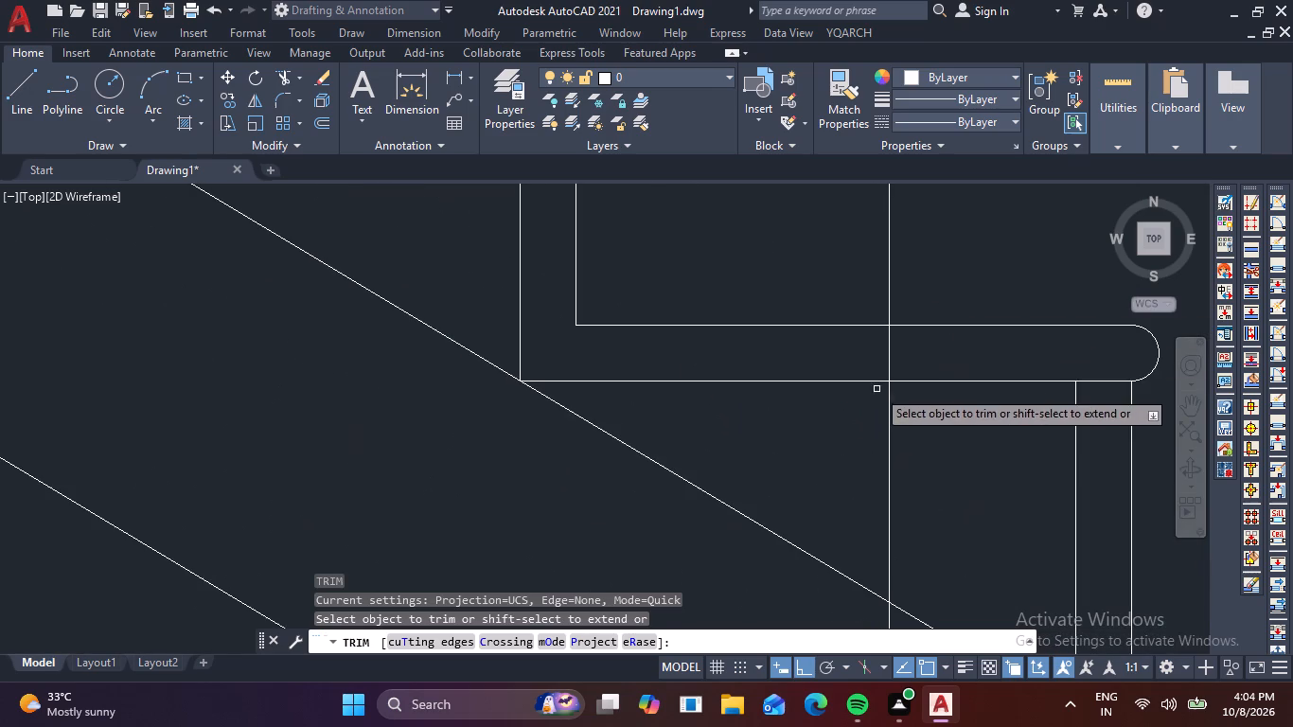
click(889, 361)
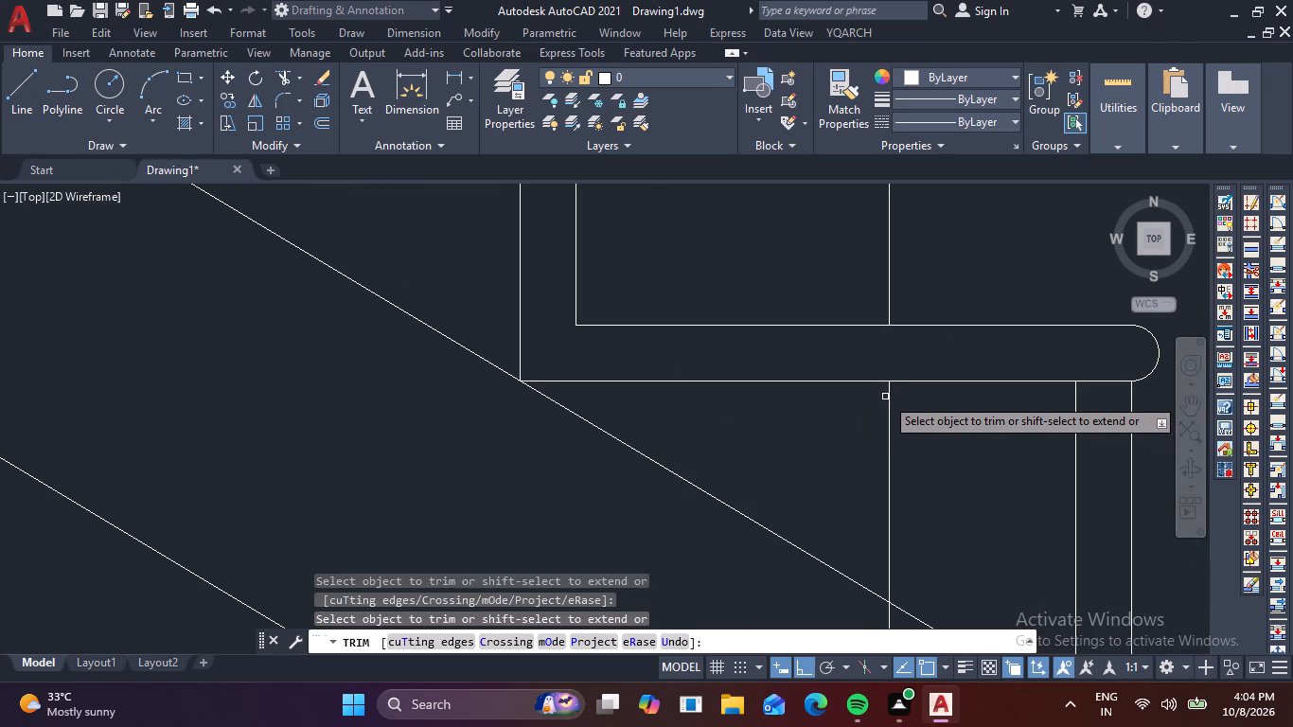
click(887, 398)
scroll(887, 398, down, 2)
middle_drag(886, 434, 939, 325)
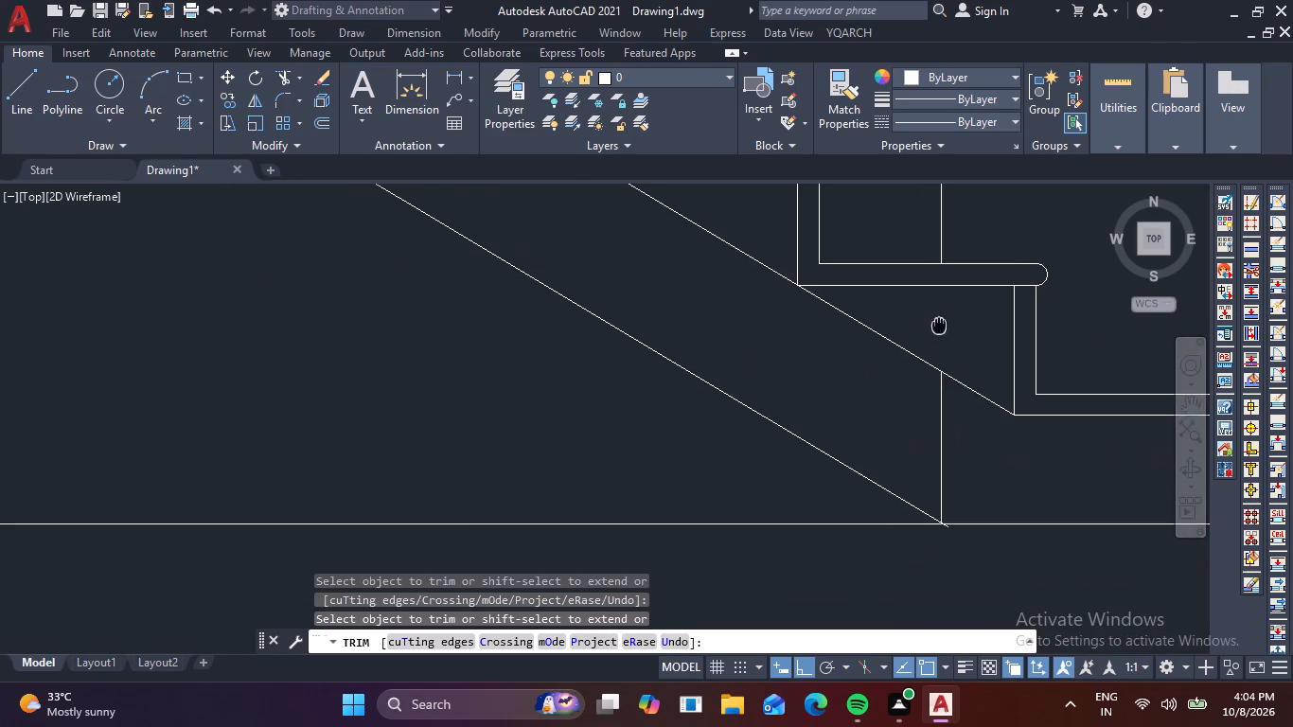
middle_drag(939, 325, 940, 323)
click(941, 409)
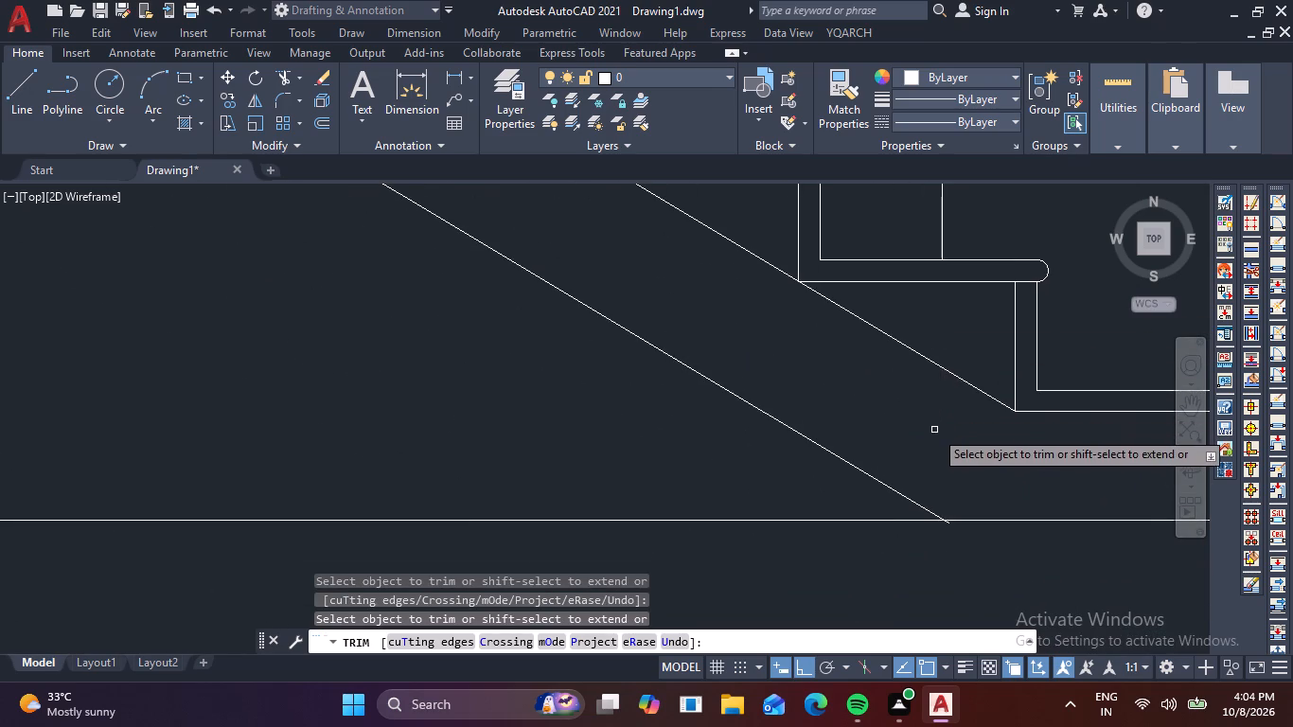
Trim the lower flight's underside slope where it overshoots the floor line.
scroll(936, 434, down, 1)
scroll(948, 505, up, 4)
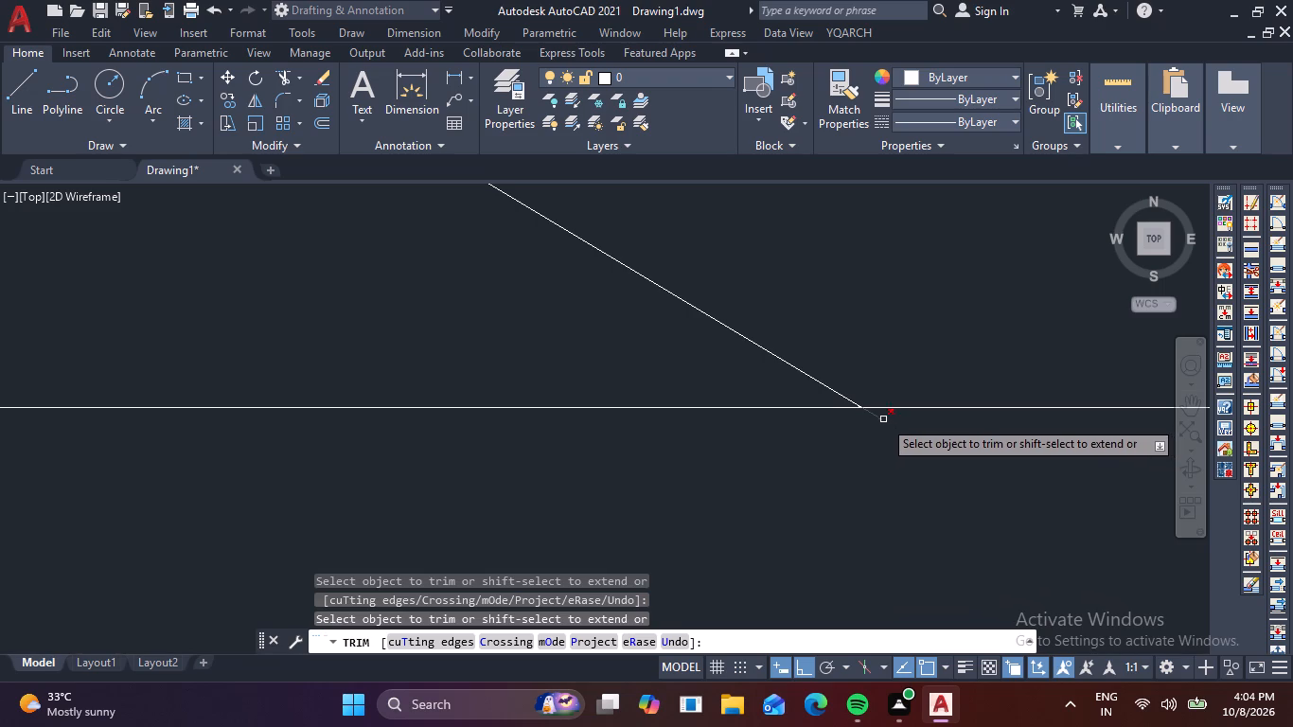
click(883, 418)
scroll(859, 452, down, 6)
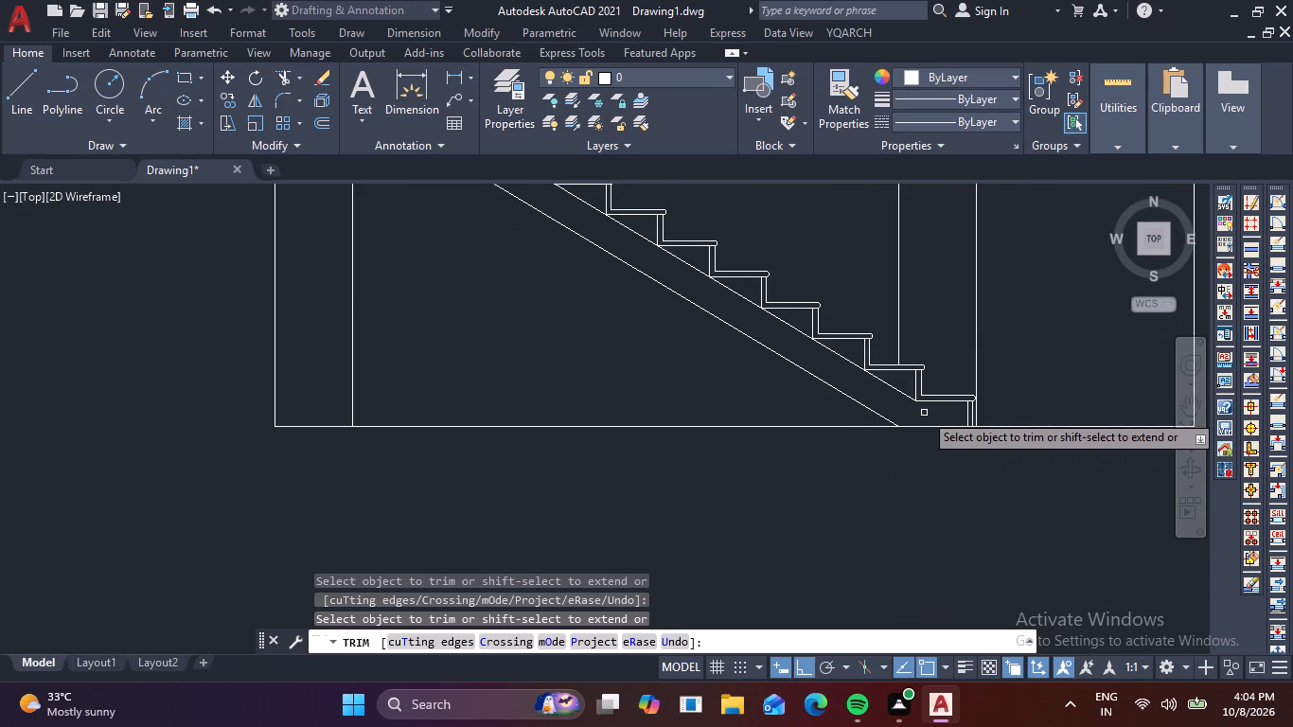
scroll(956, 324, down, 2)
key(Escape)
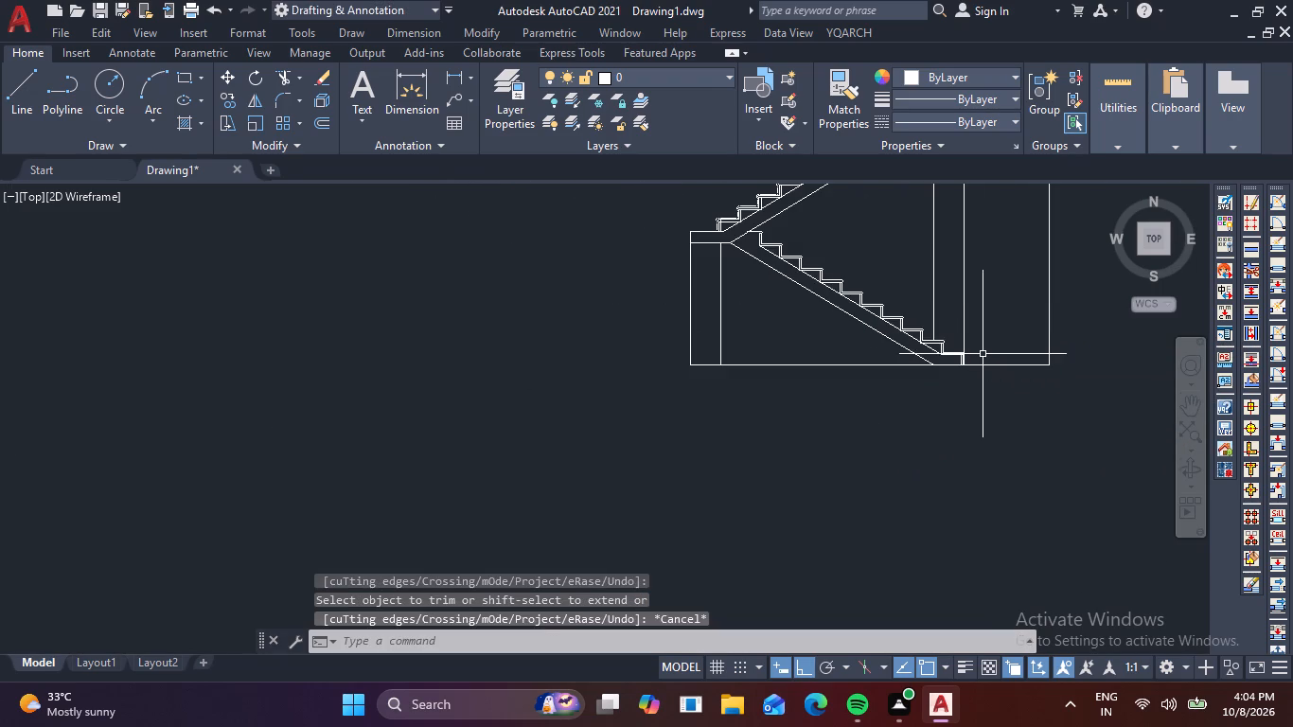
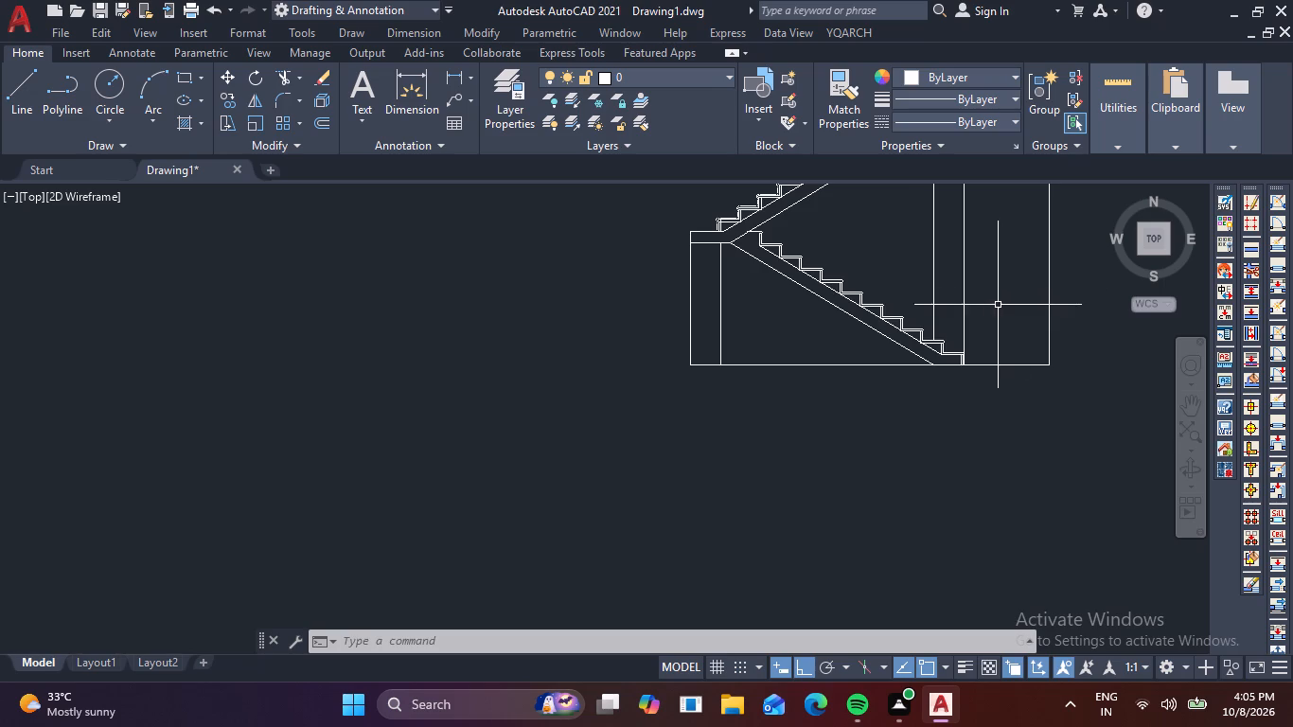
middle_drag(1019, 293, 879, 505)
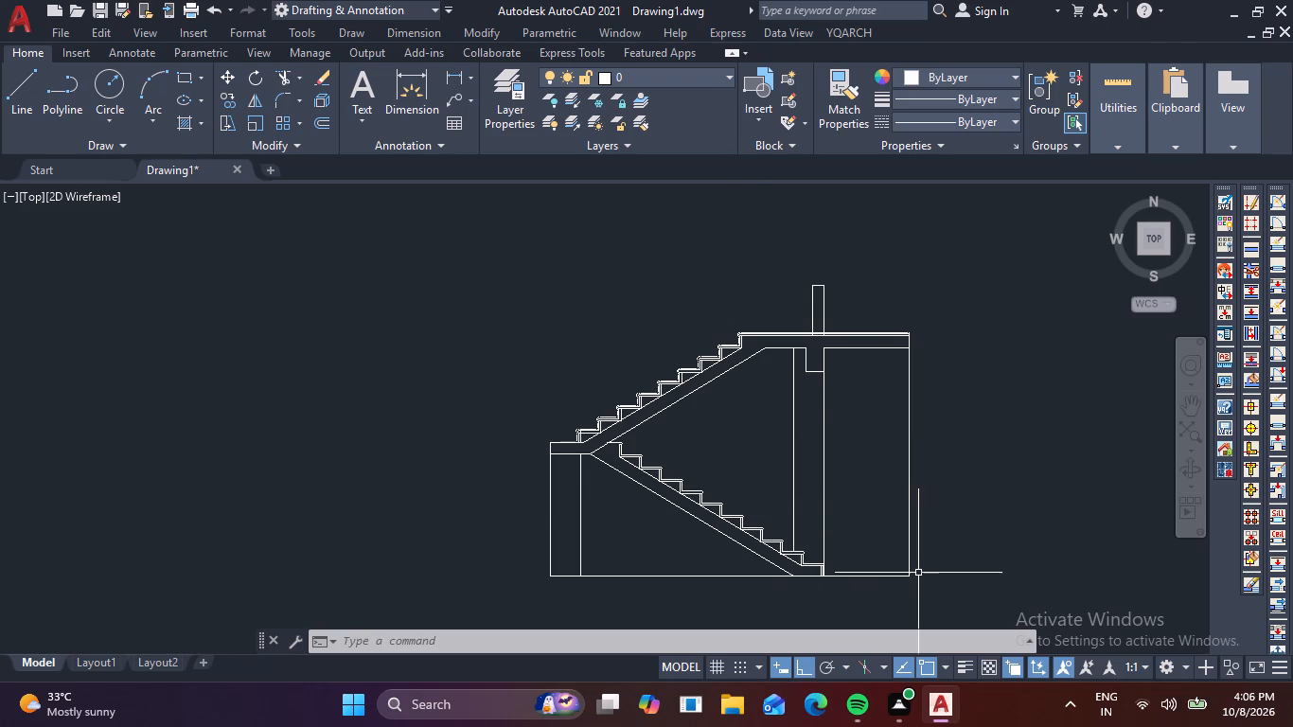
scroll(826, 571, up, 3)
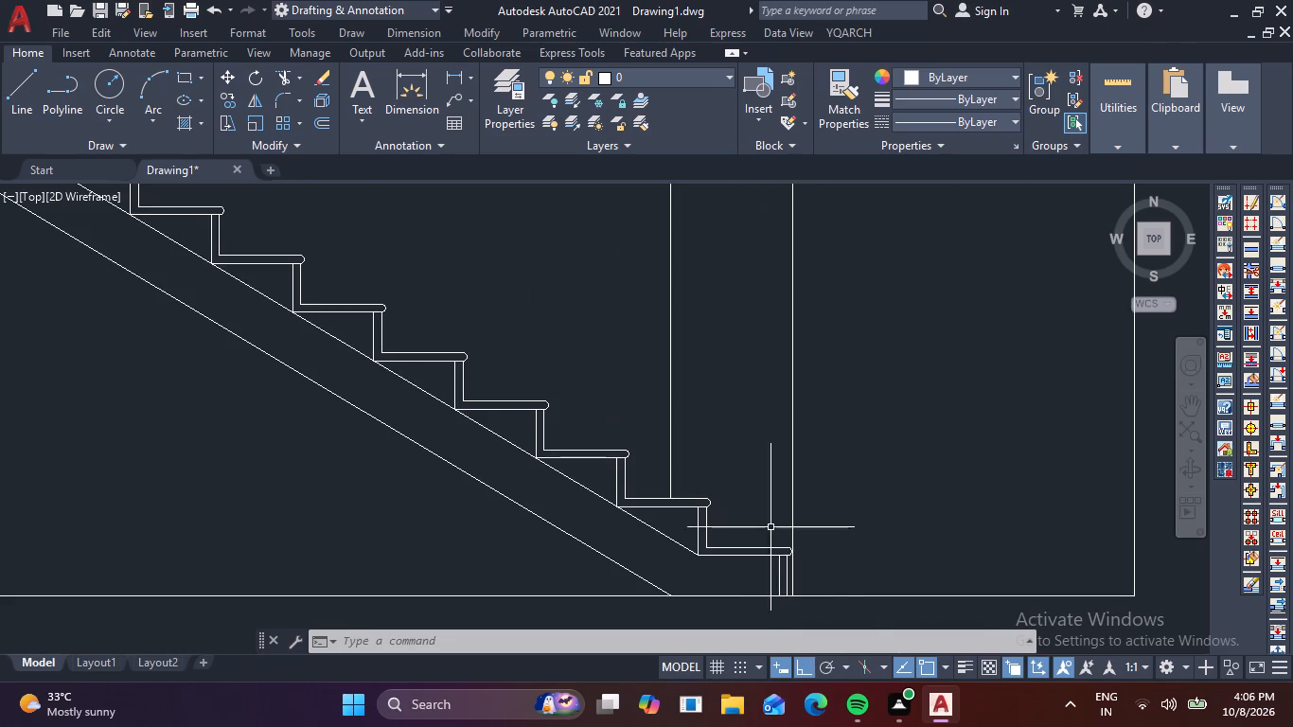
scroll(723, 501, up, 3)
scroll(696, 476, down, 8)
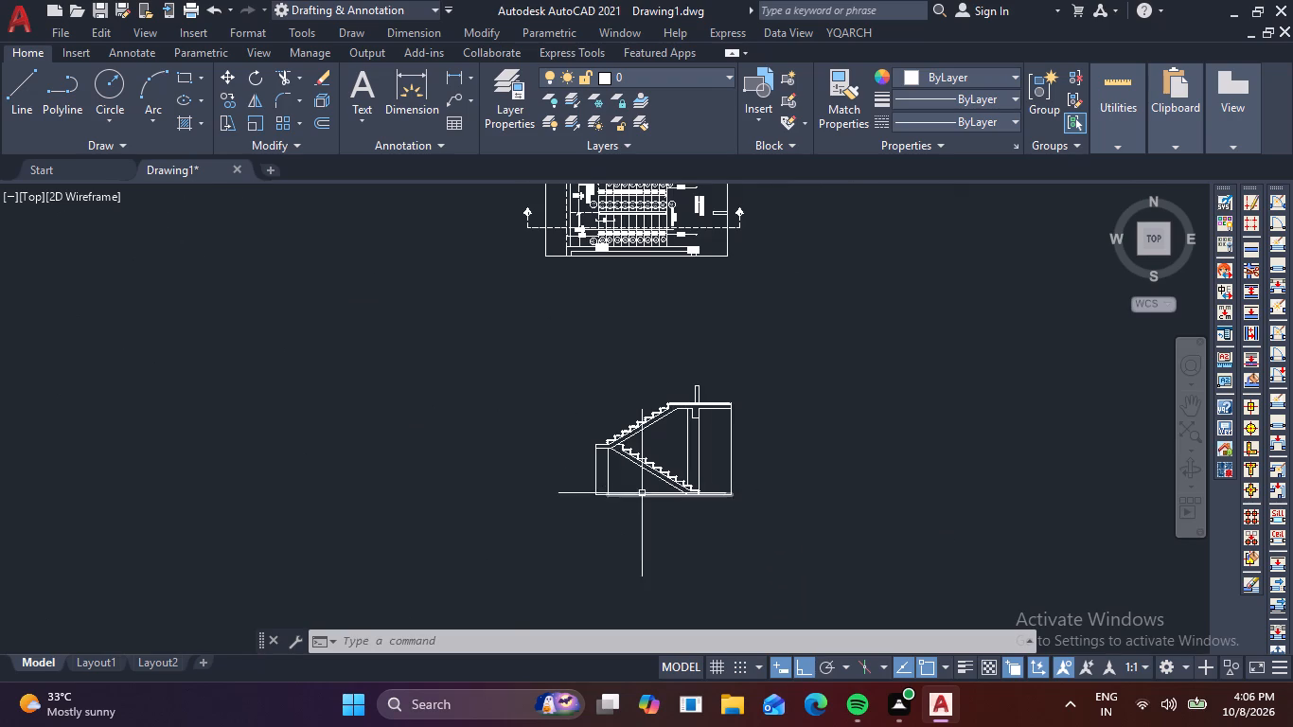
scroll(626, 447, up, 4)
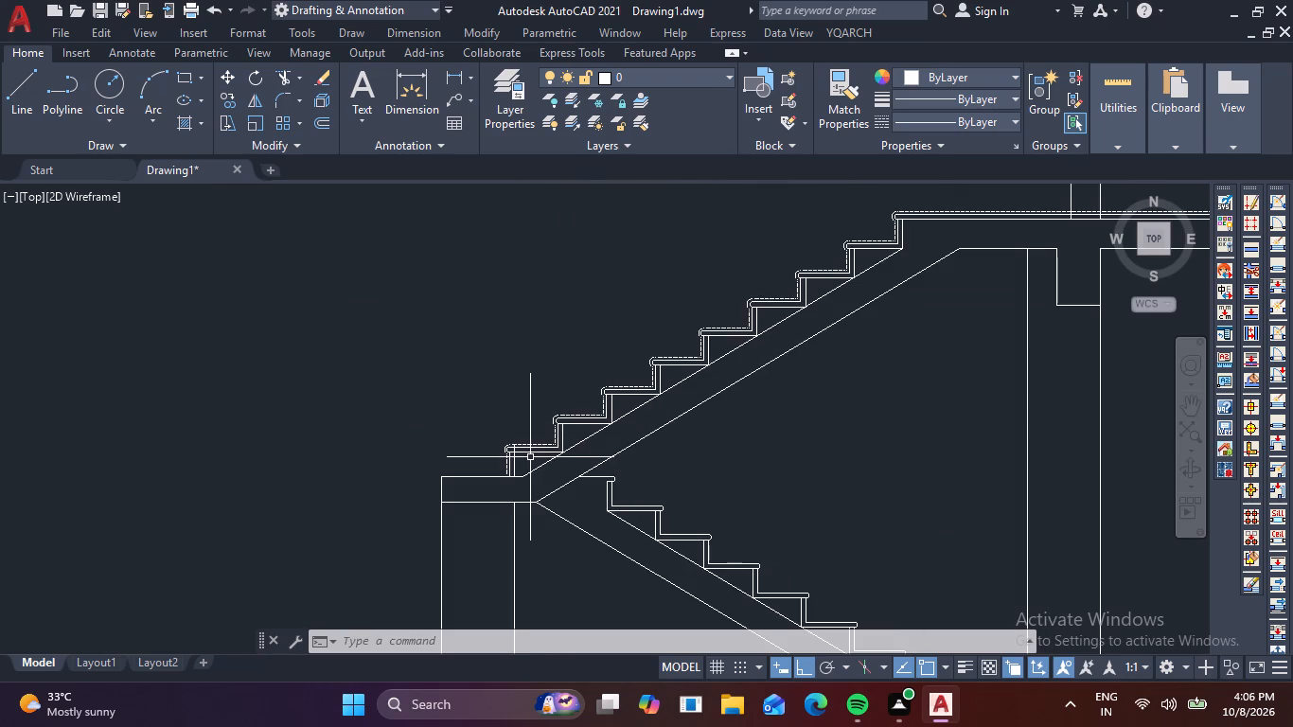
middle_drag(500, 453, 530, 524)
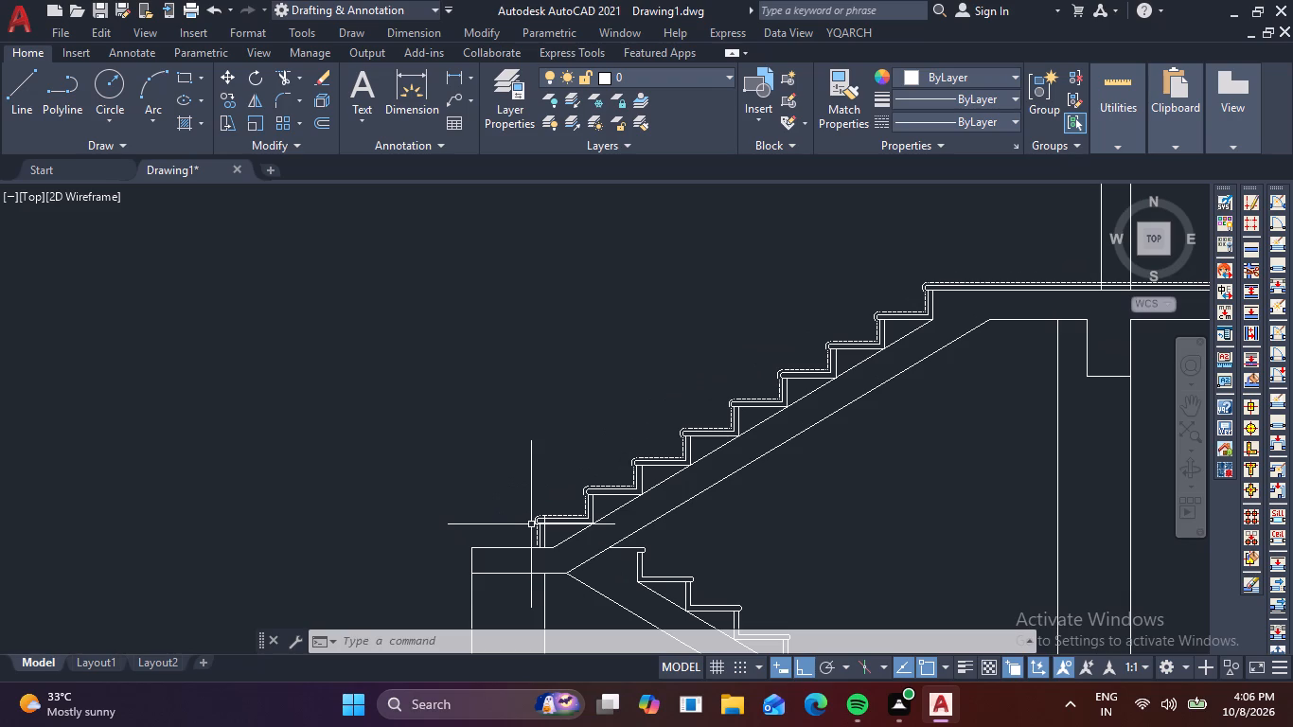
Modify the Standard multileader style, setting the maximum leader points to 3.
text(MLS)
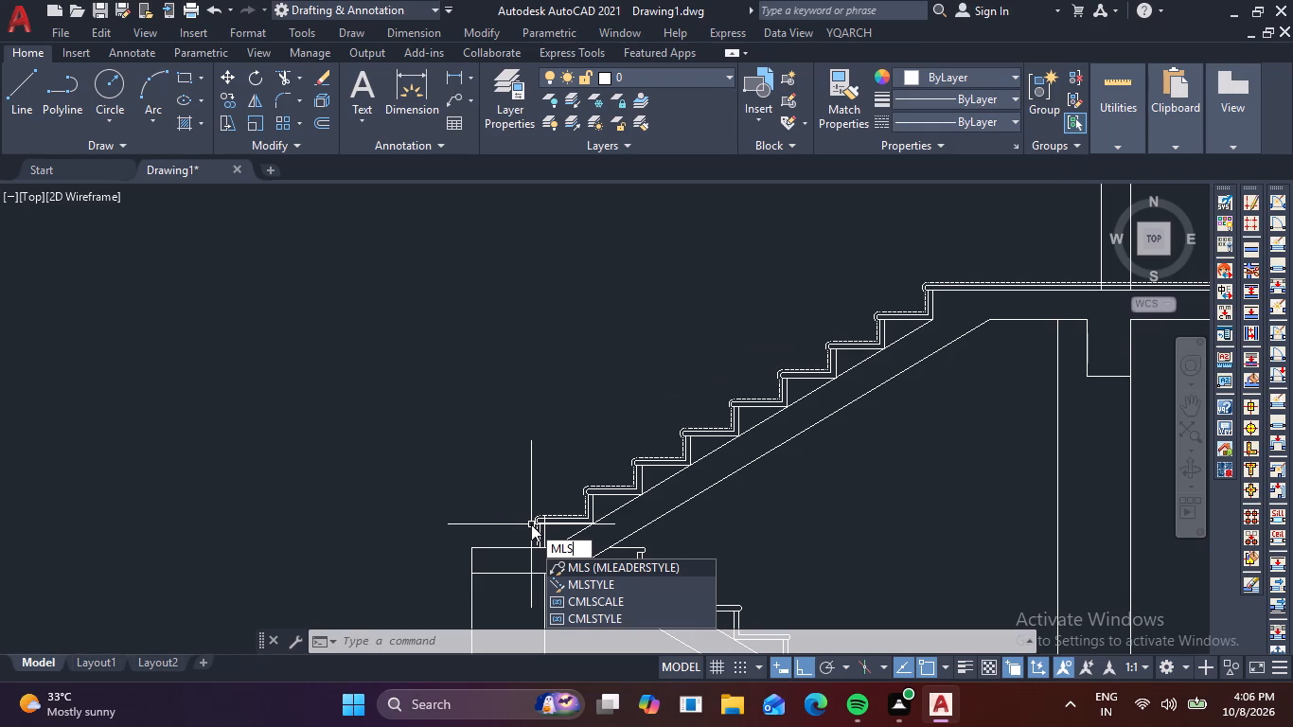
key(Return)
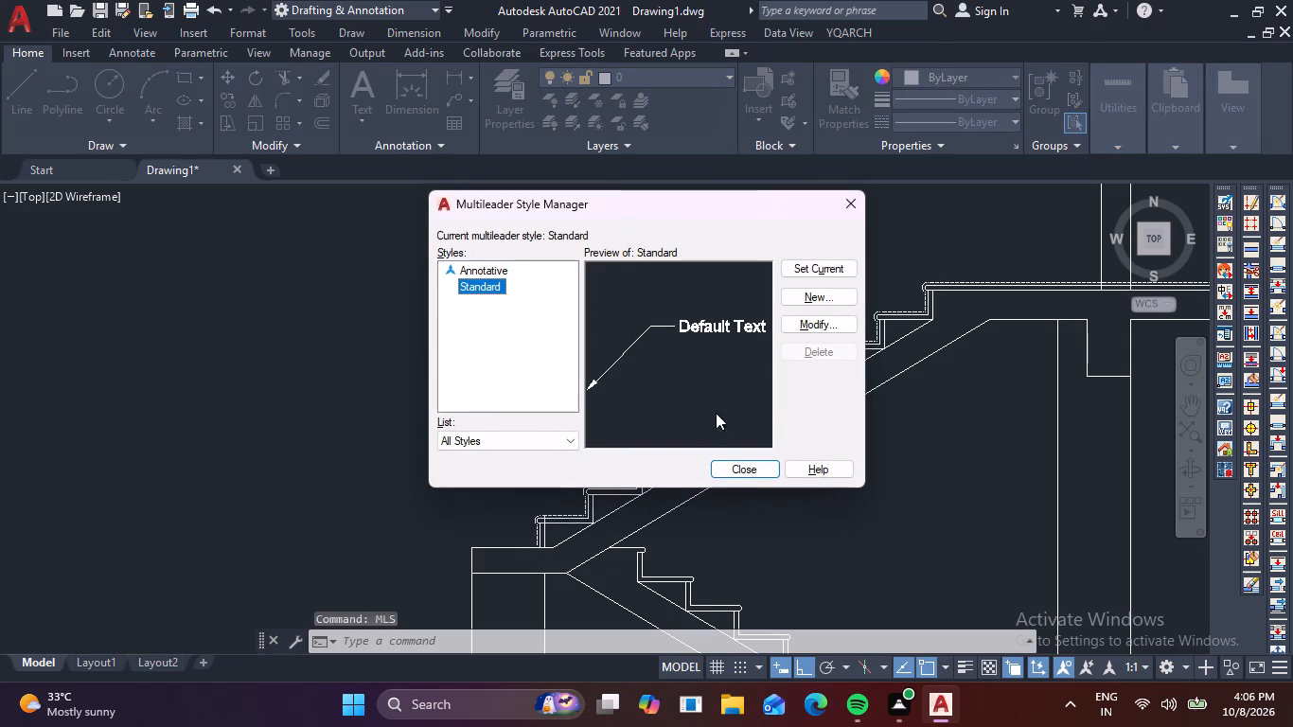
click(834, 292)
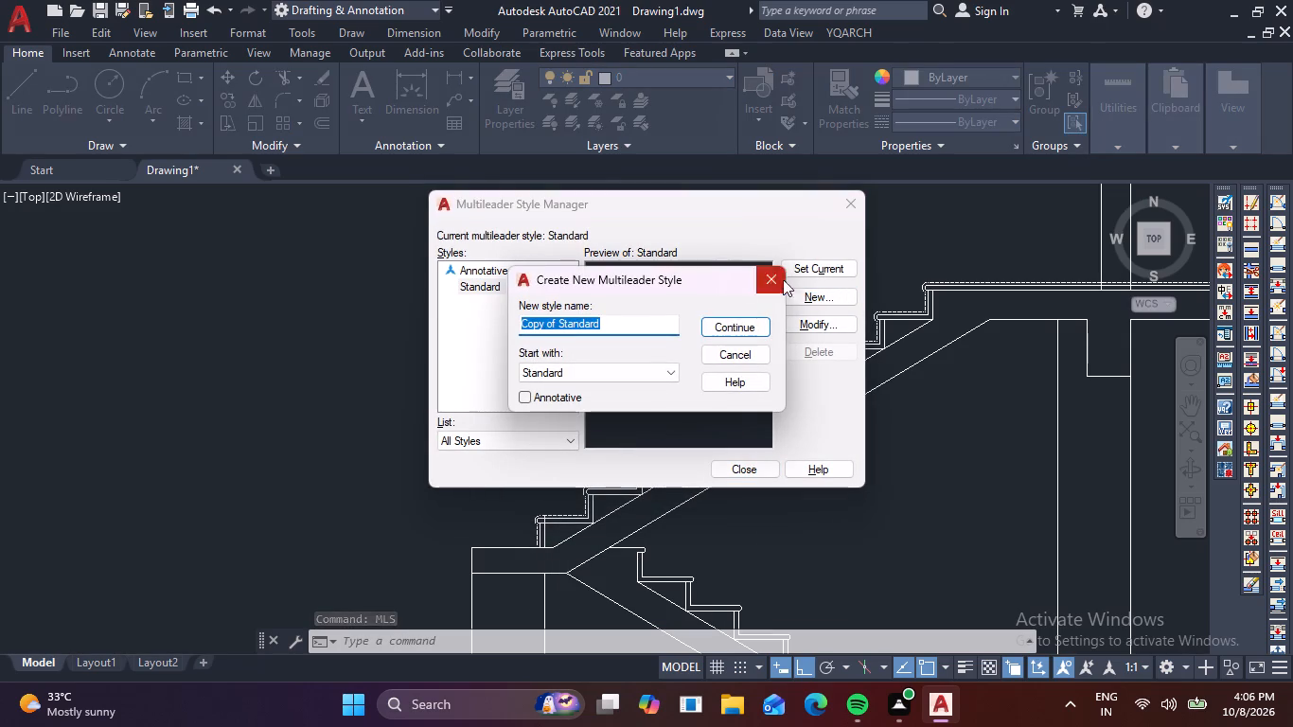
click(772, 275)
click(820, 327)
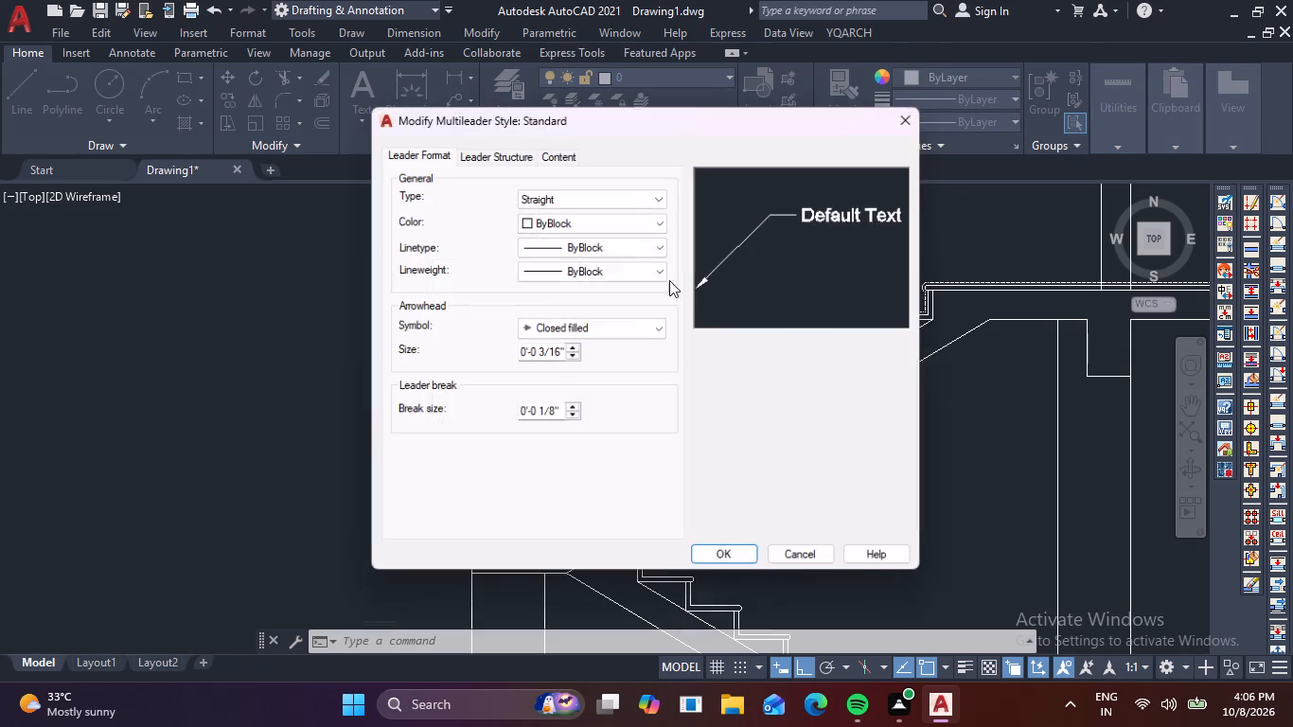
click(525, 150)
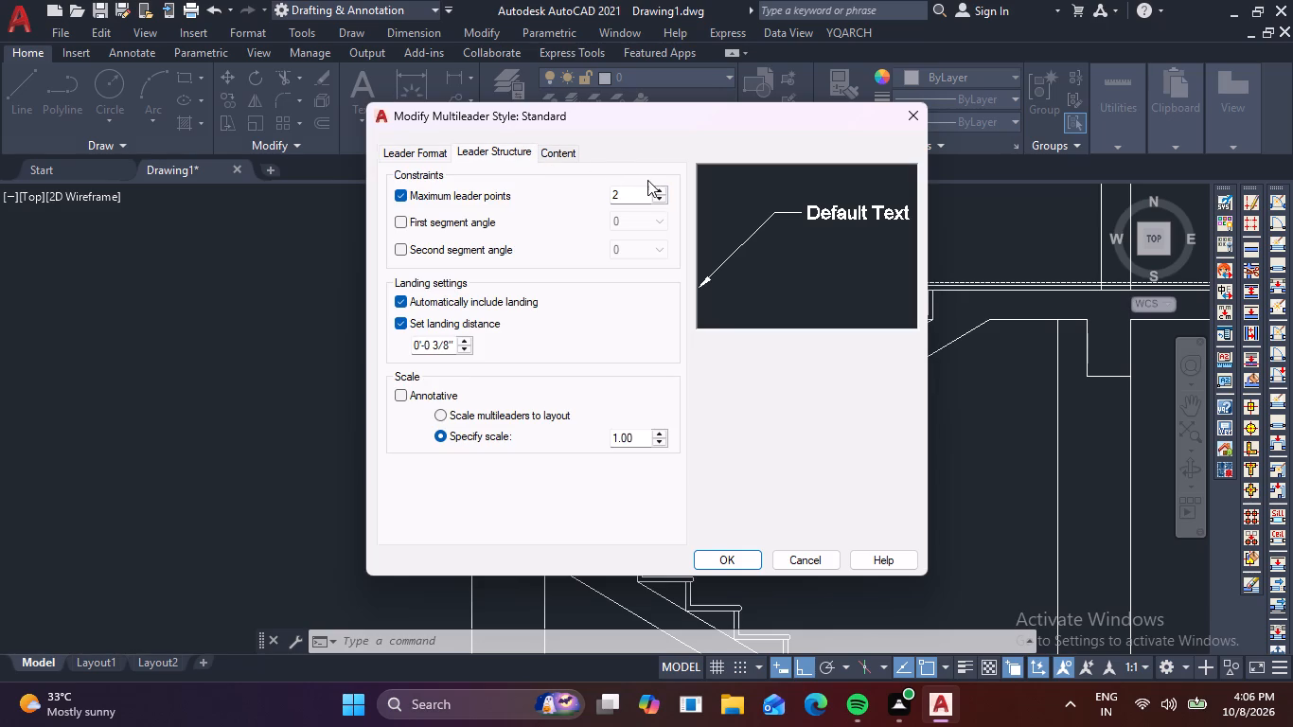
click(661, 186)
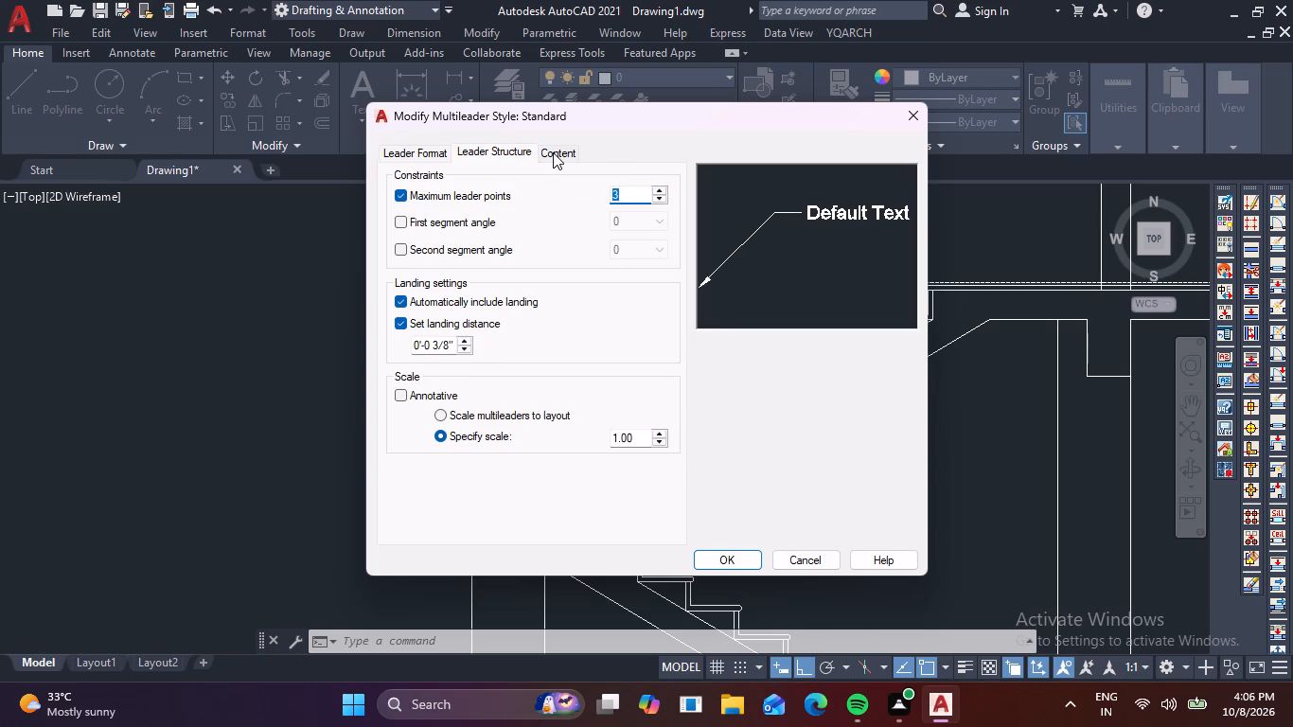
Set the multileader style's text height to 4".
click(553, 152)
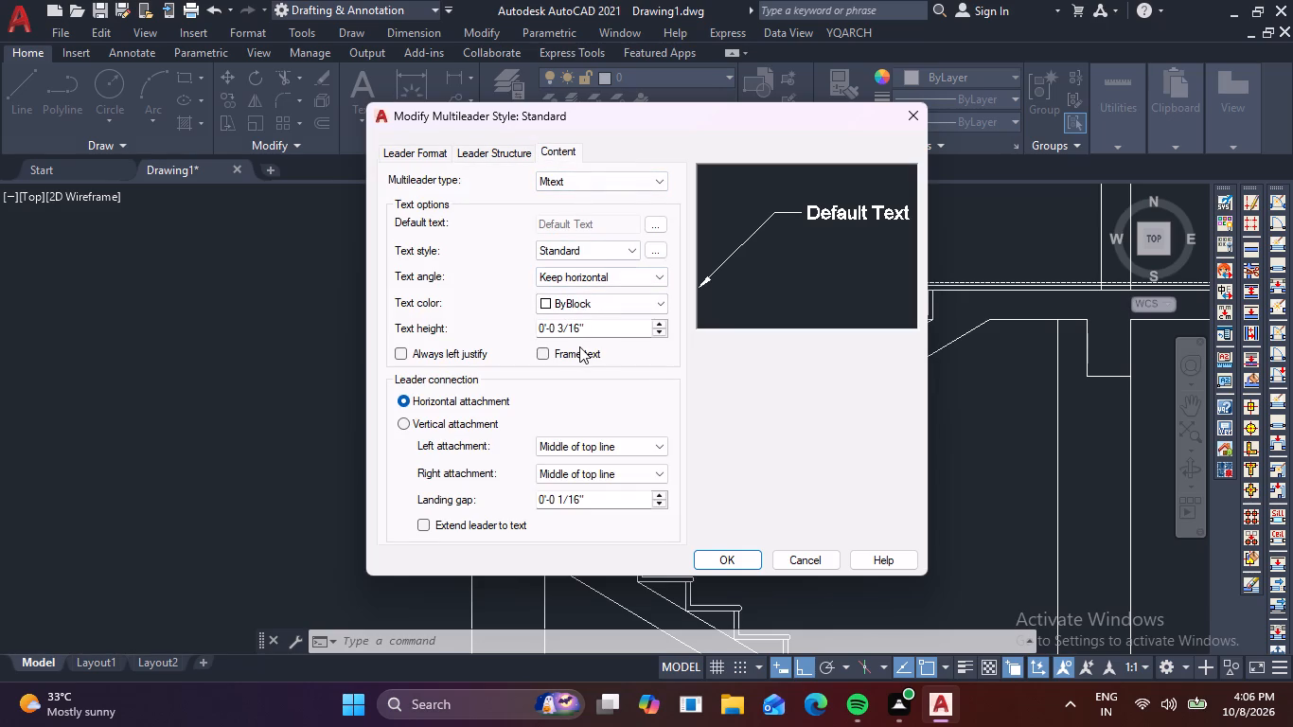
drag(598, 328, 507, 311)
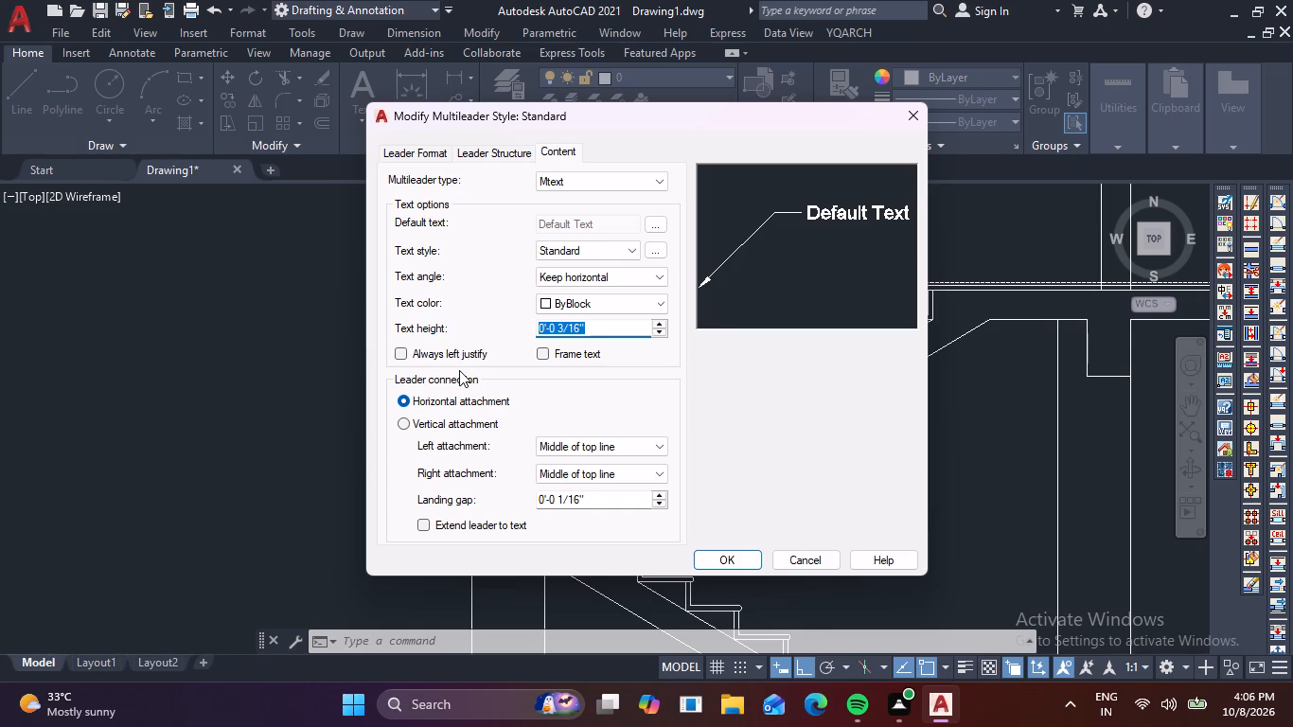
key(3)
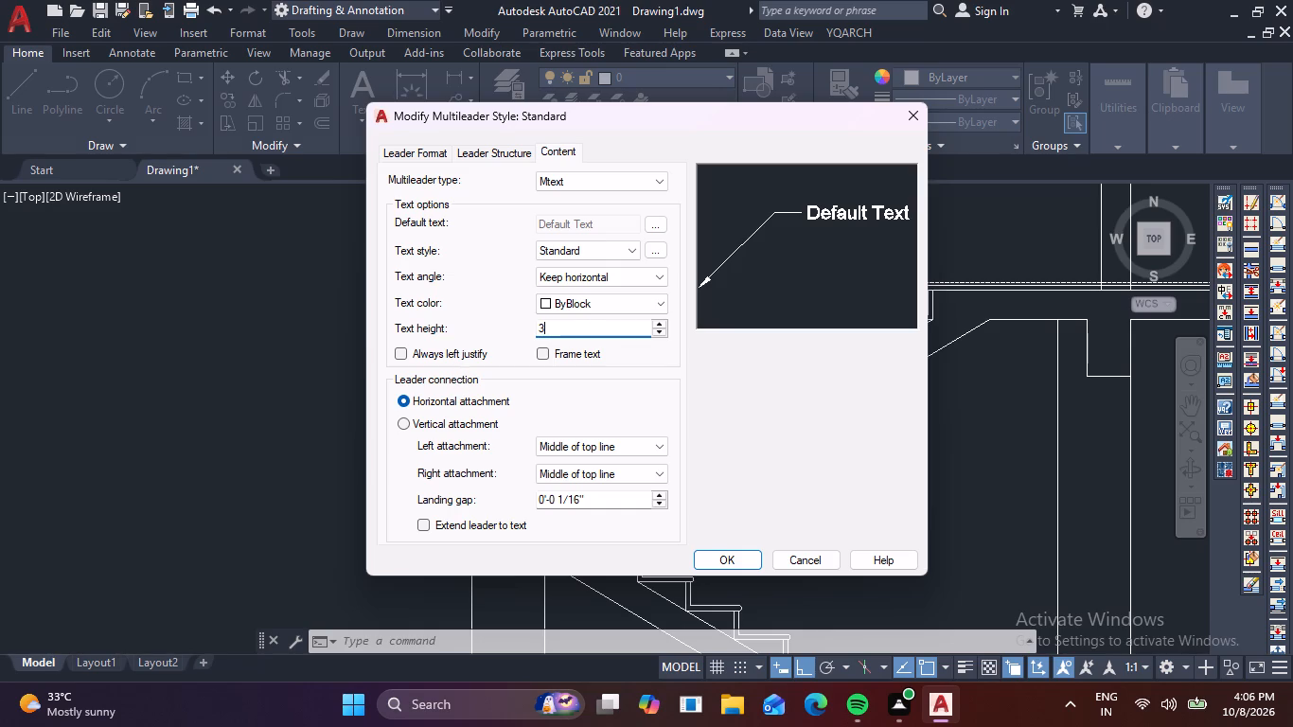
key(BackSpace)
key(4)
key(Return)
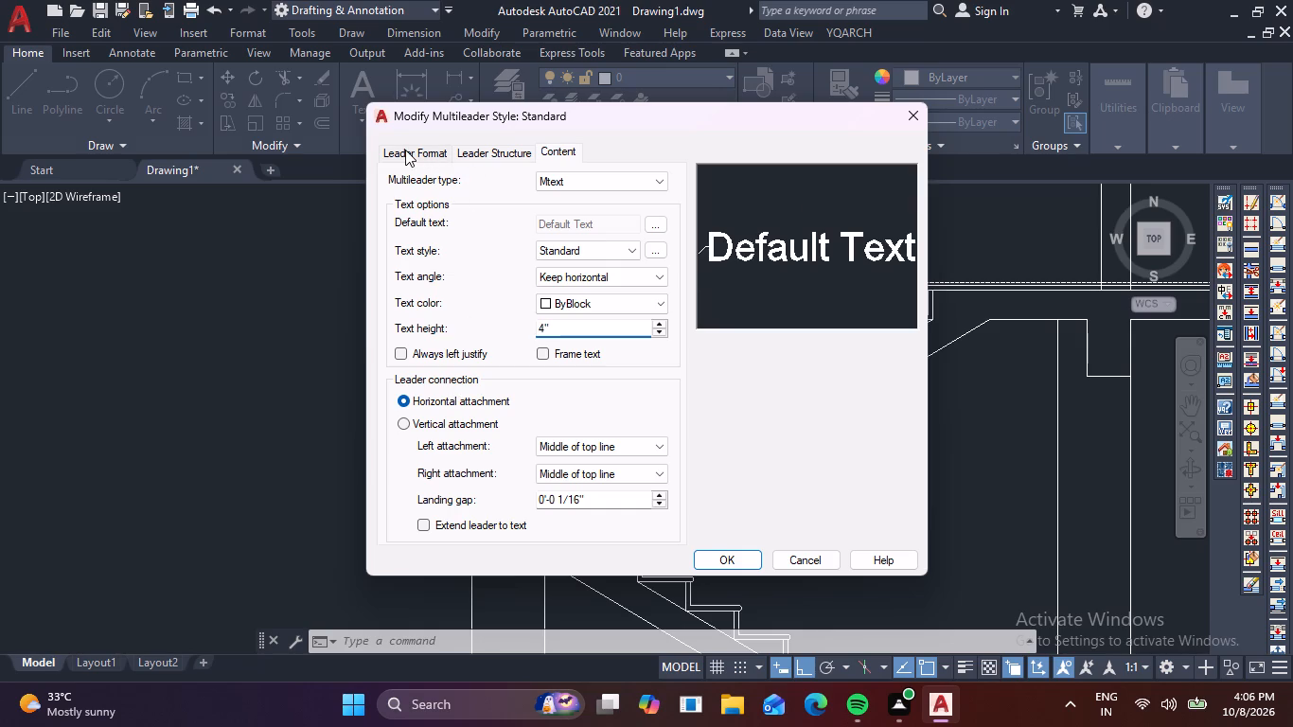
Set the multileader arrowhead size to 3", save the style and make Standard the current multileader style.
click(405, 150)
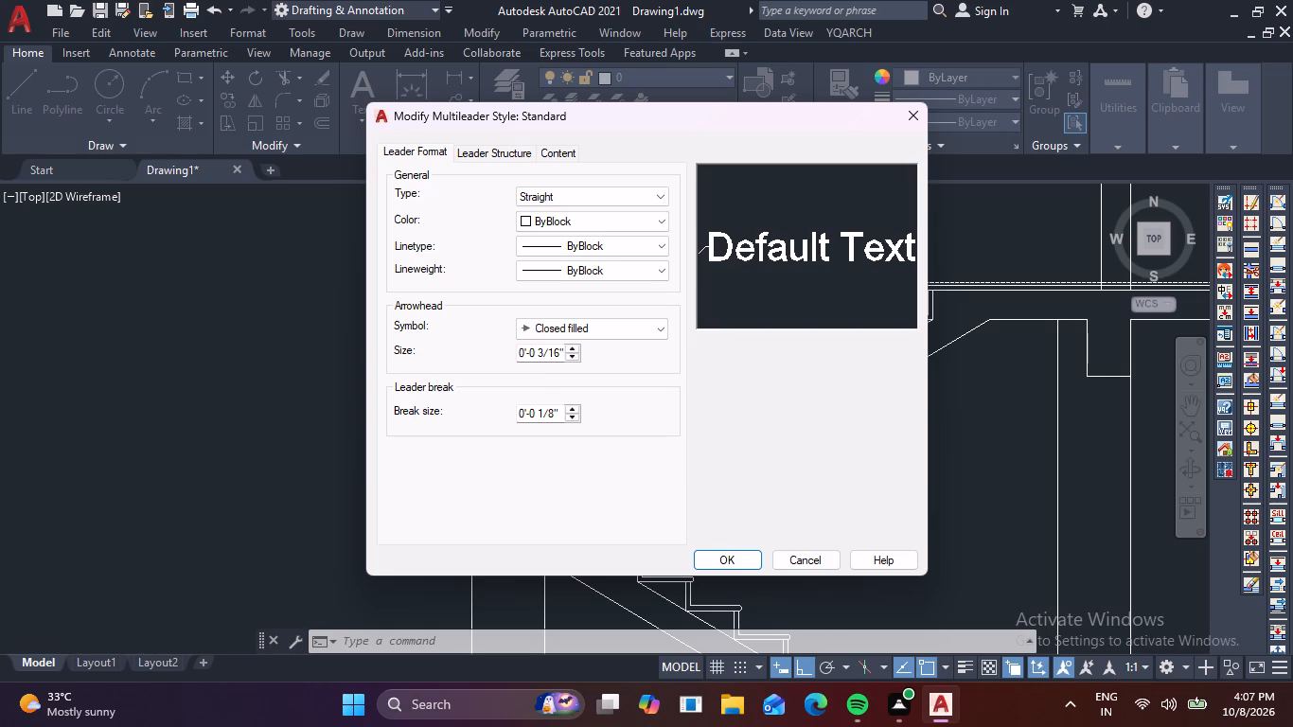
drag(562, 350, 492, 350)
key(3)
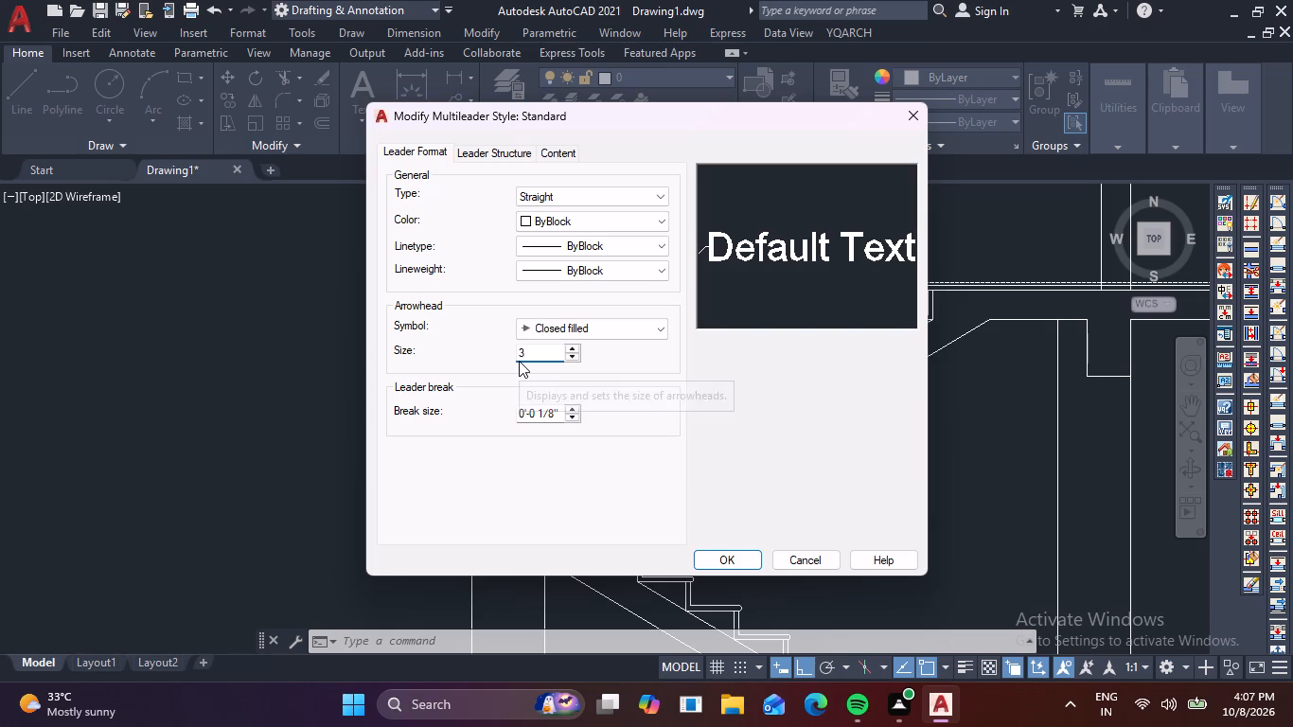
key(Return)
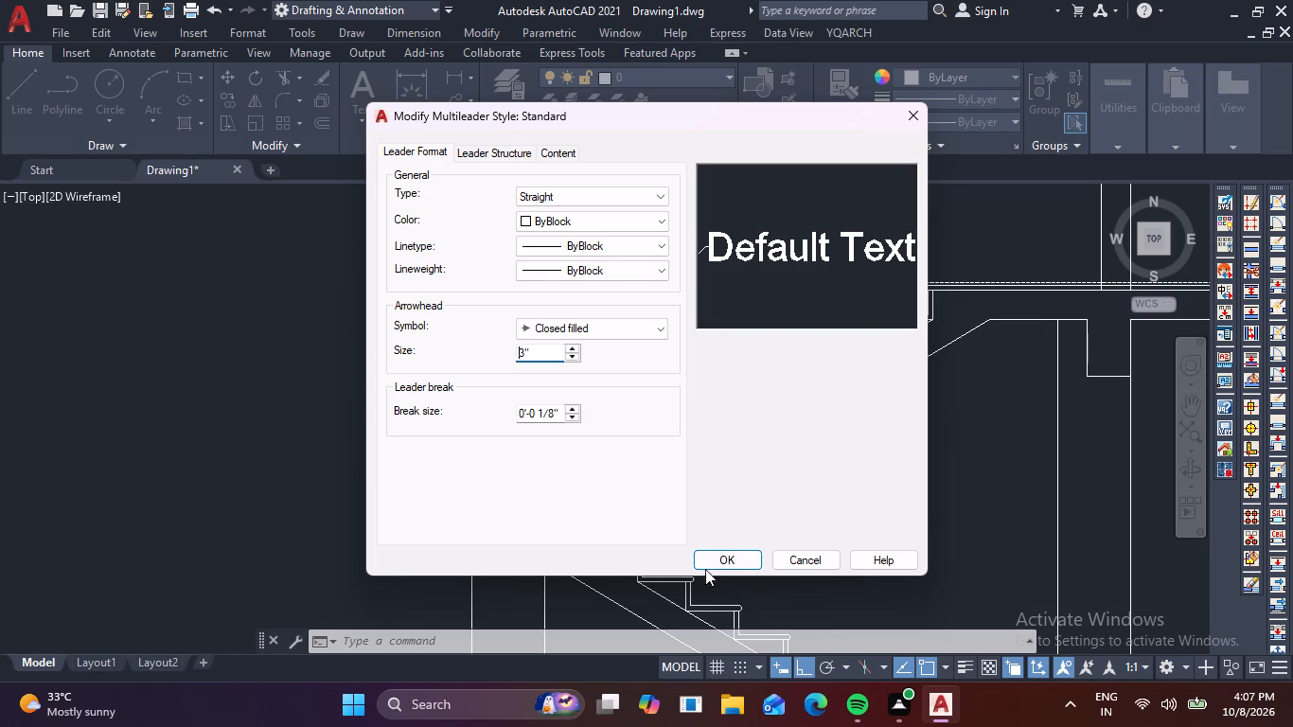
click(730, 559)
click(844, 275)
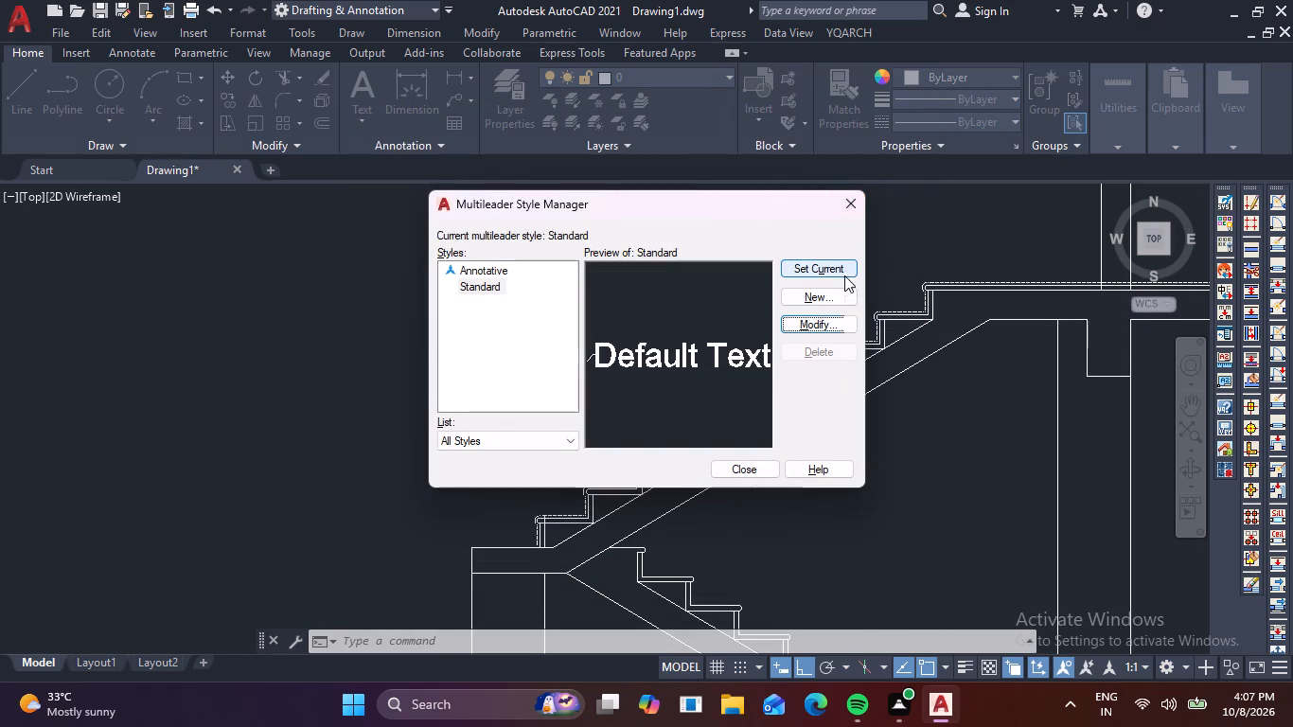
click(748, 463)
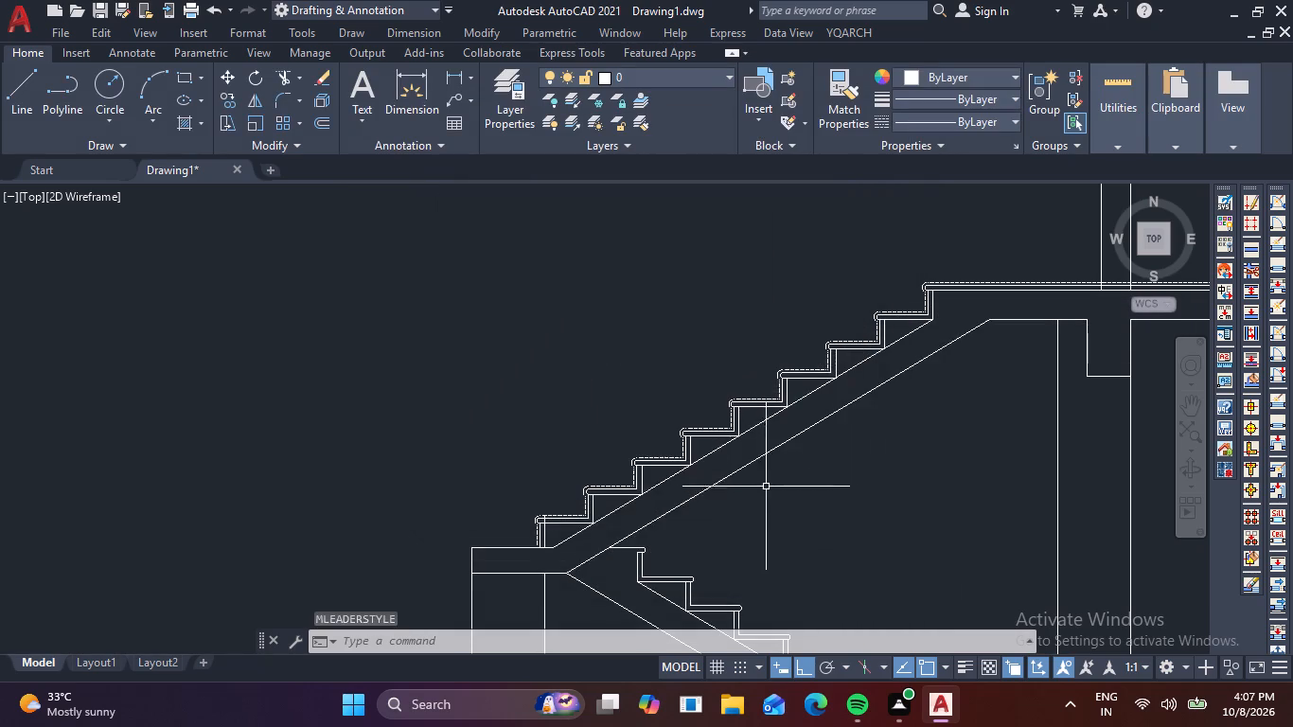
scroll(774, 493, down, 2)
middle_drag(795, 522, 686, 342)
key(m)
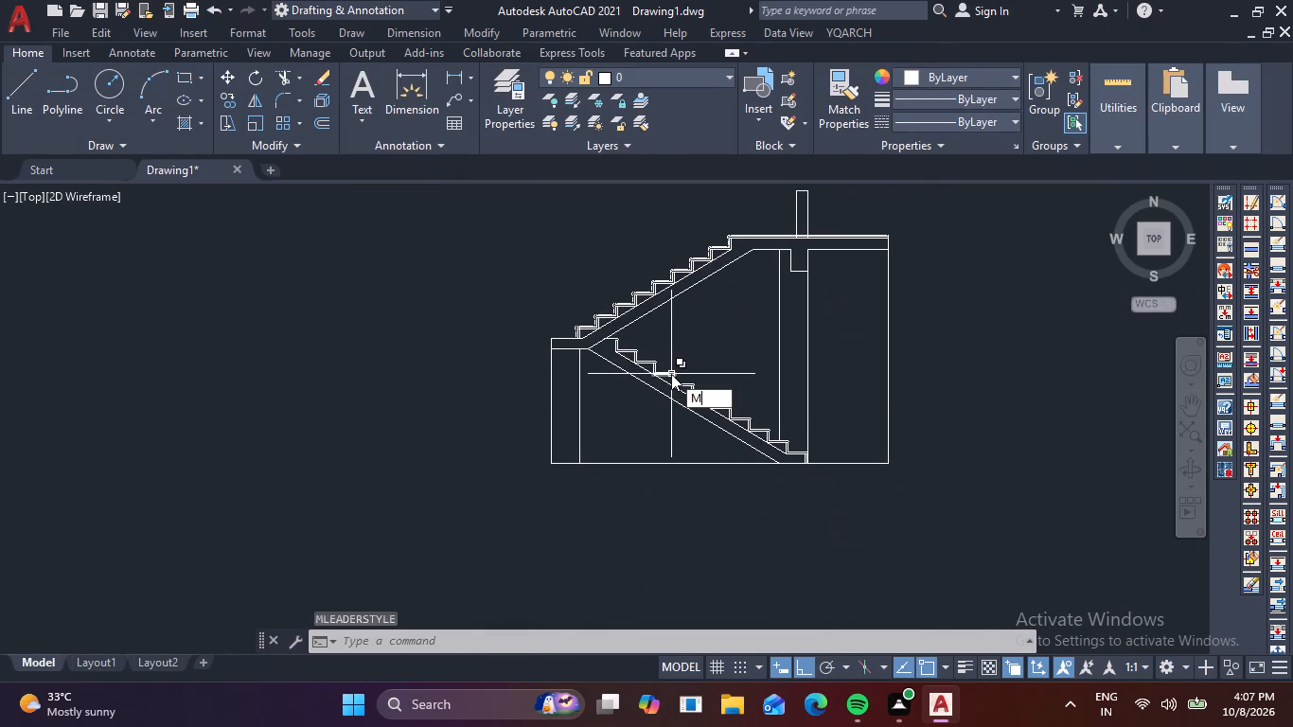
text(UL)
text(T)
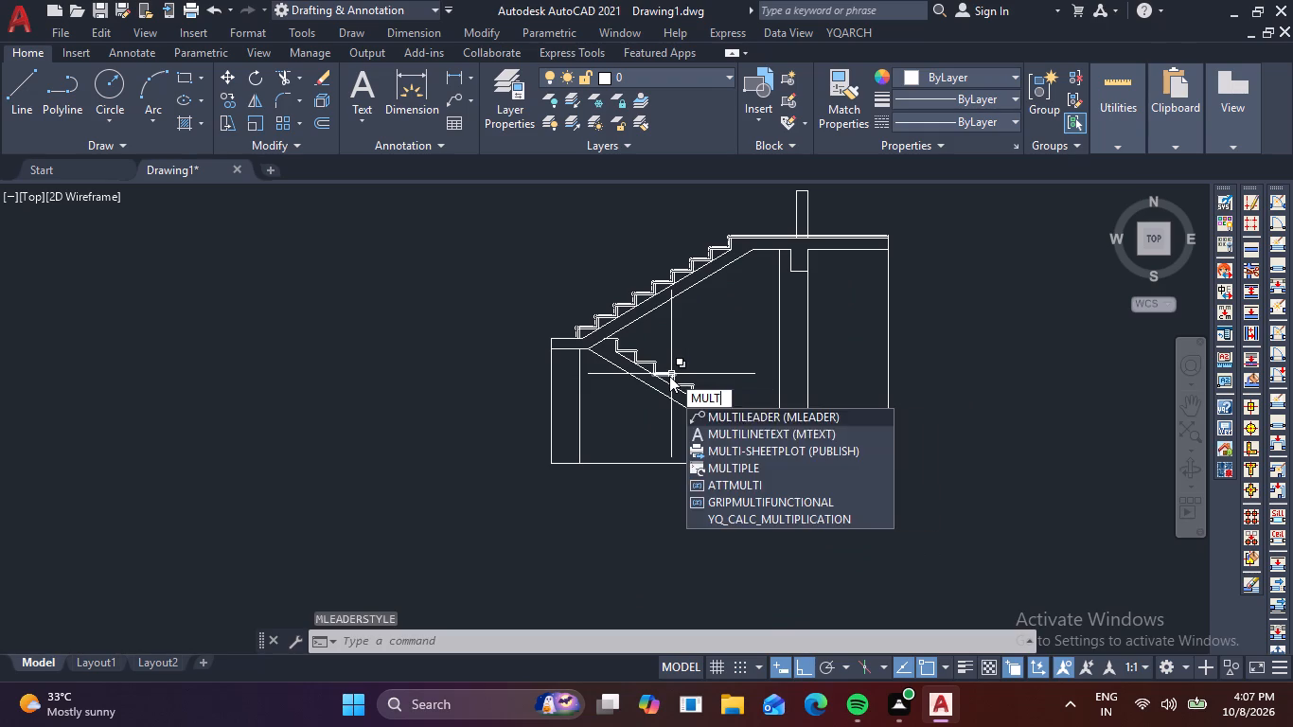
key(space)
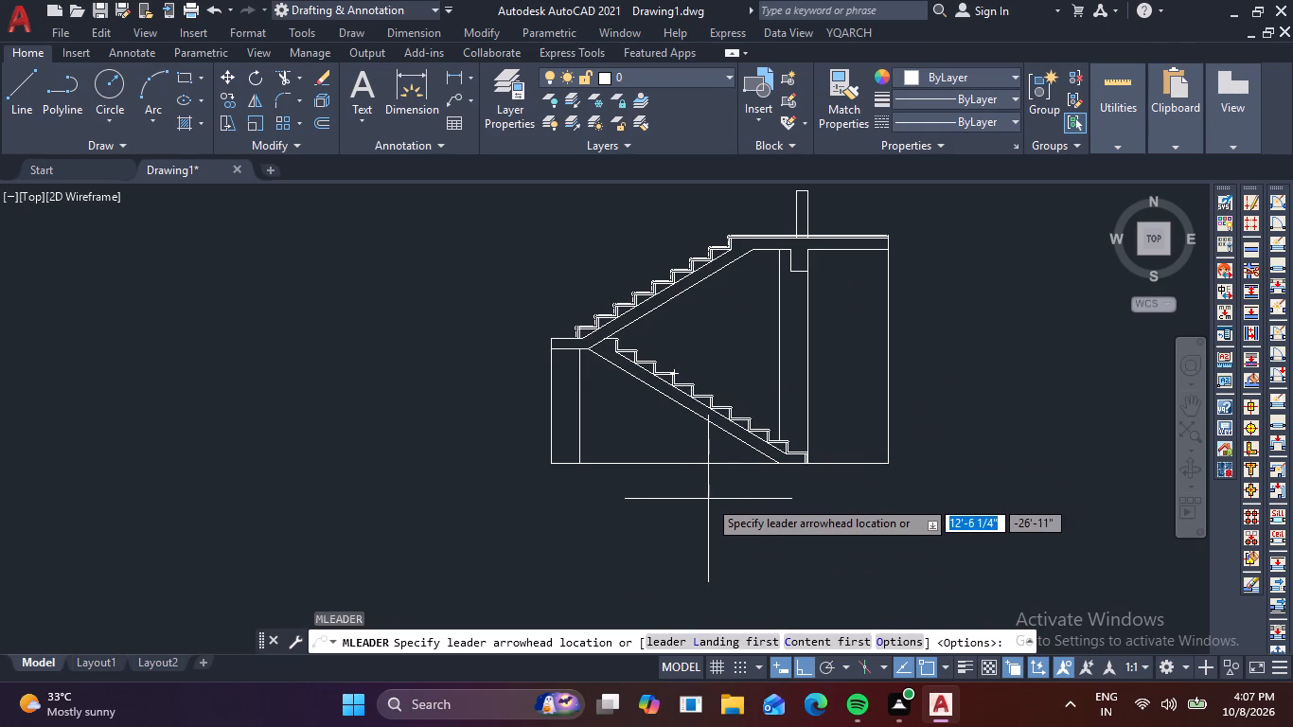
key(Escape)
Offset the ground floor line downward three times in succession at 1" spacing to form thin floor layers.
scroll(758, 469, up, 2)
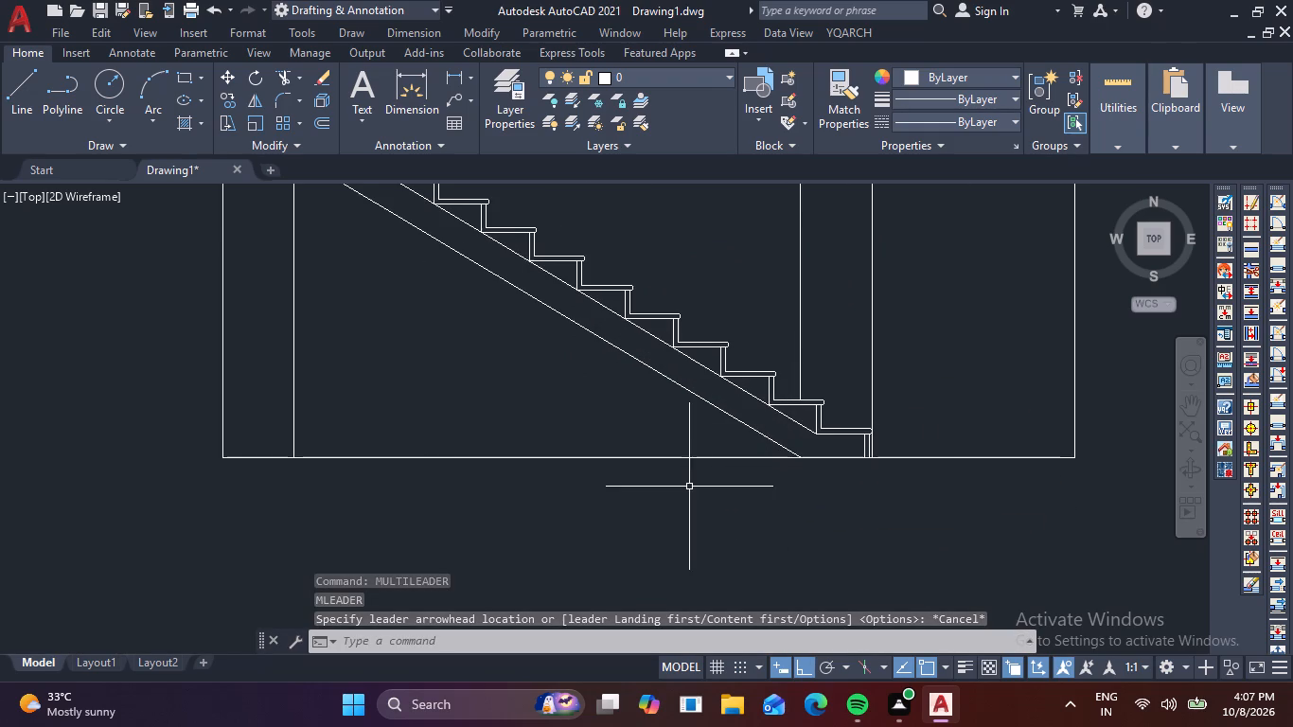
key(o)
key(Return)
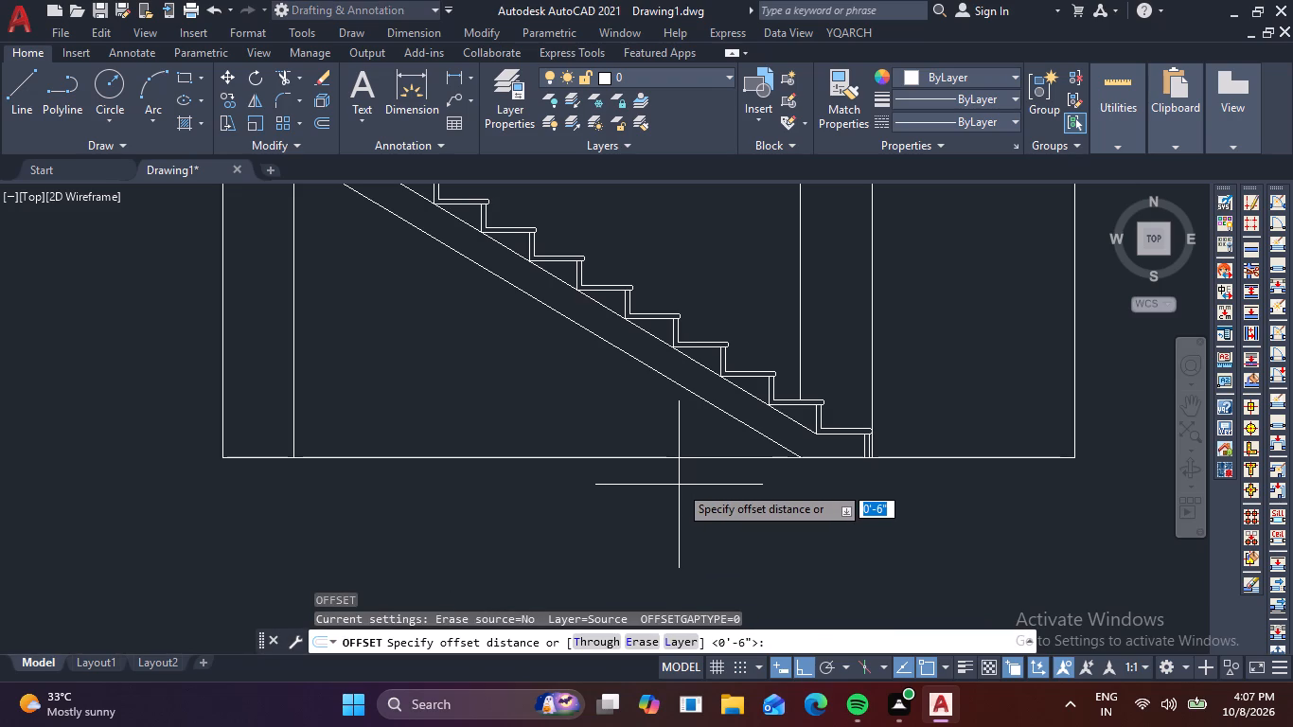
key(1)
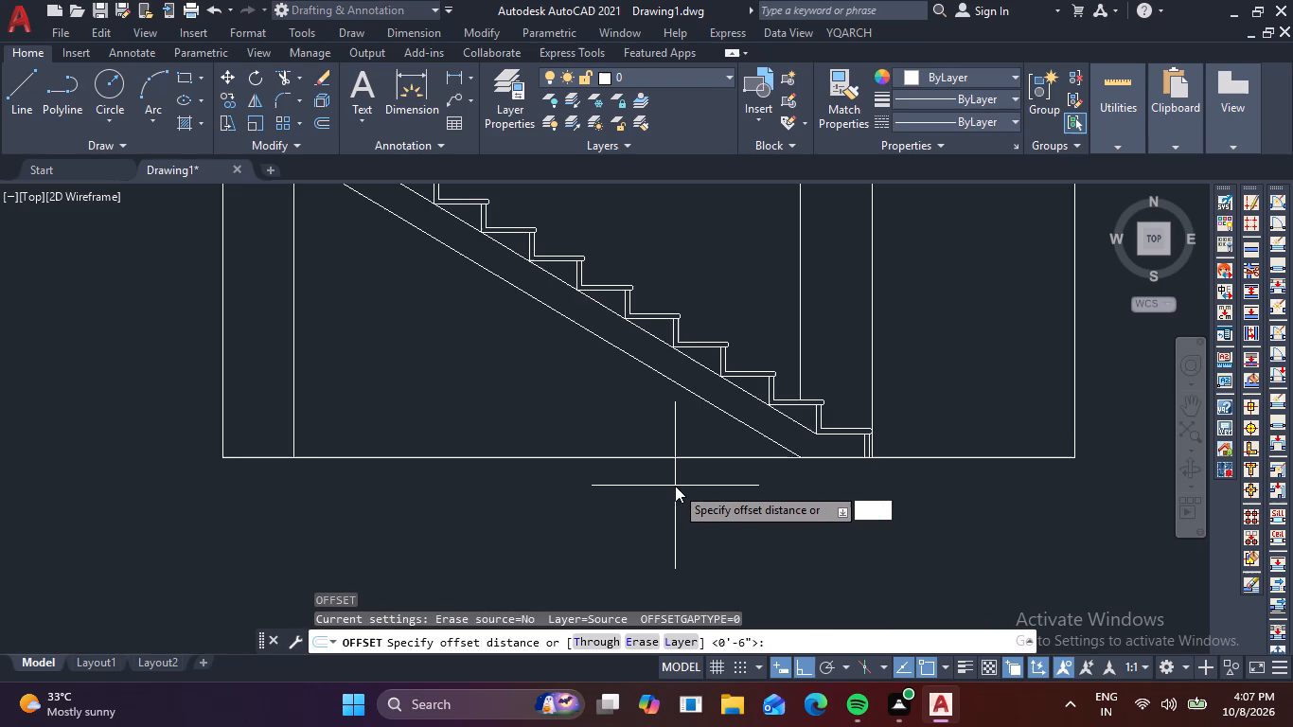
key(shift+quotedbl)
key(Return)
click(689, 455)
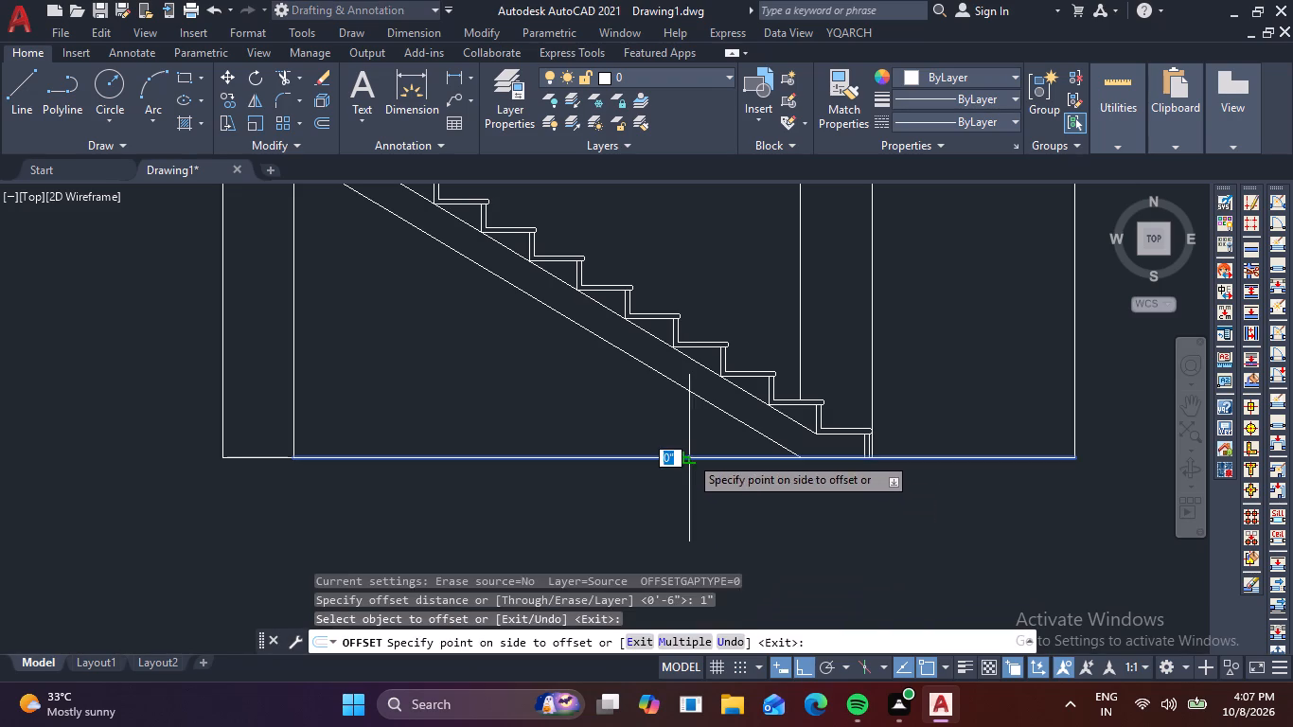
click(684, 495)
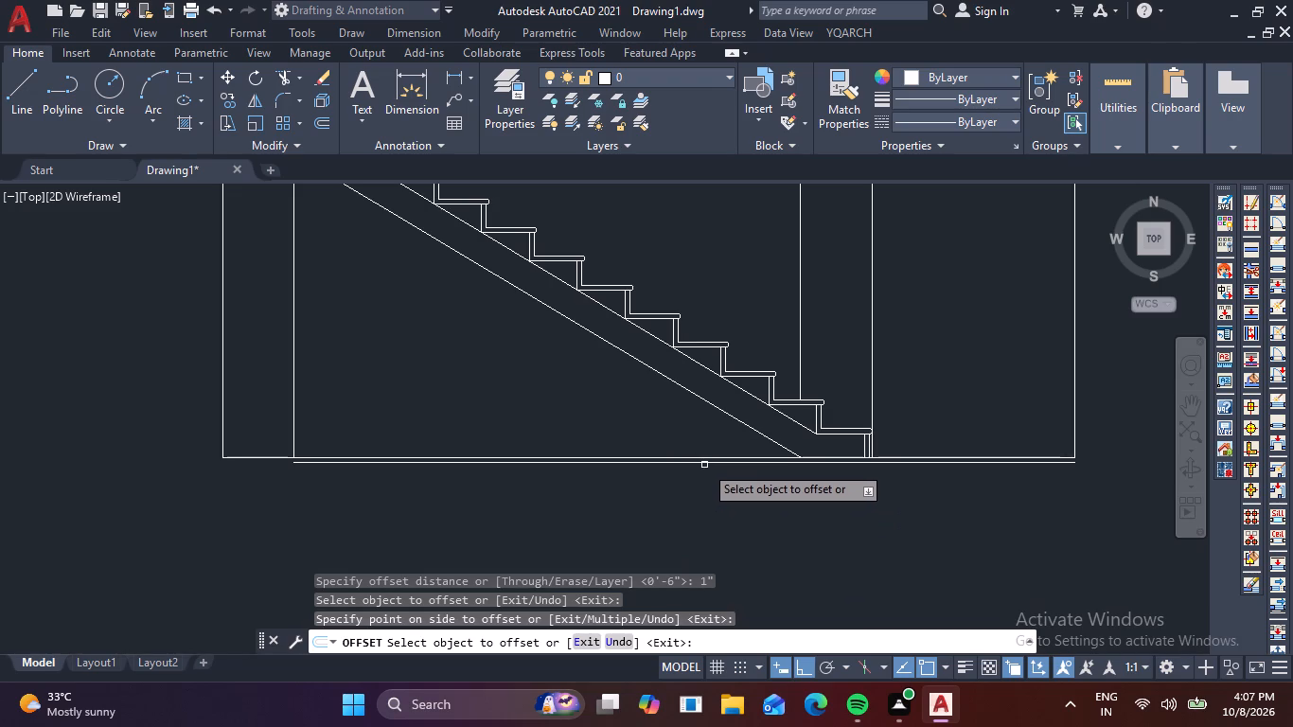
click(708, 461)
click(699, 482)
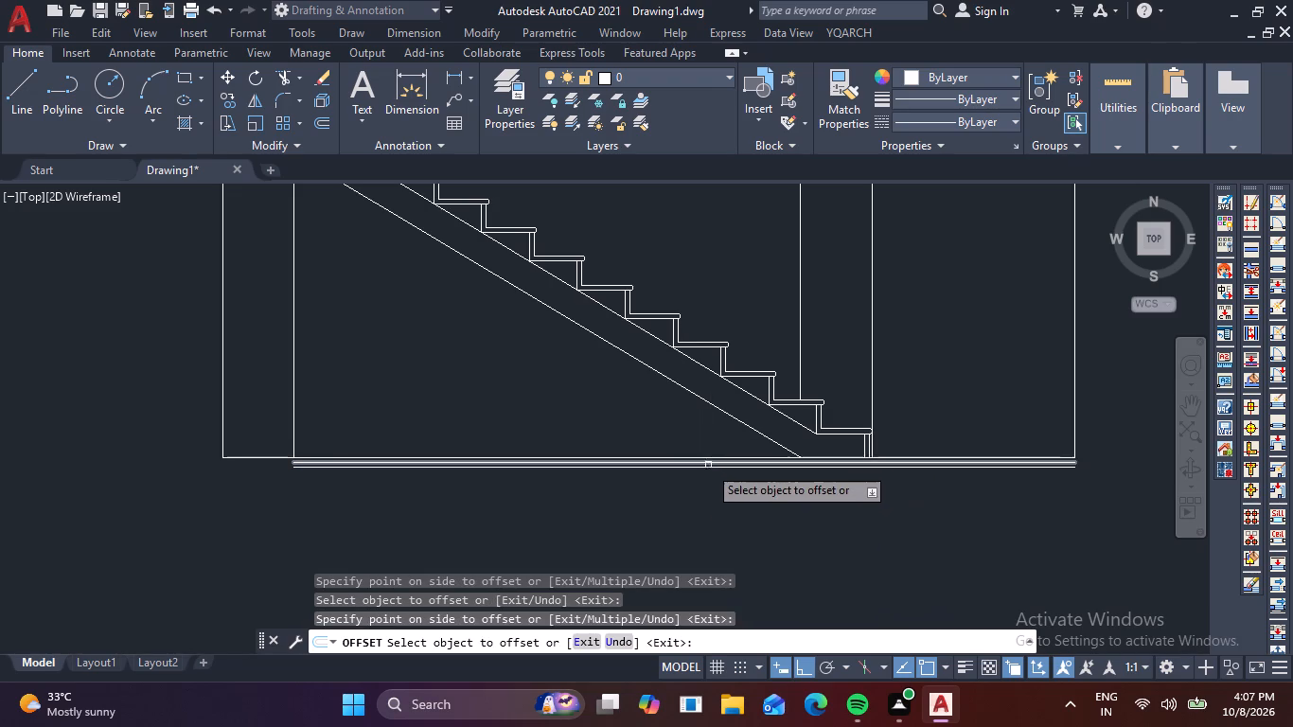
click(709, 470)
click(694, 520)
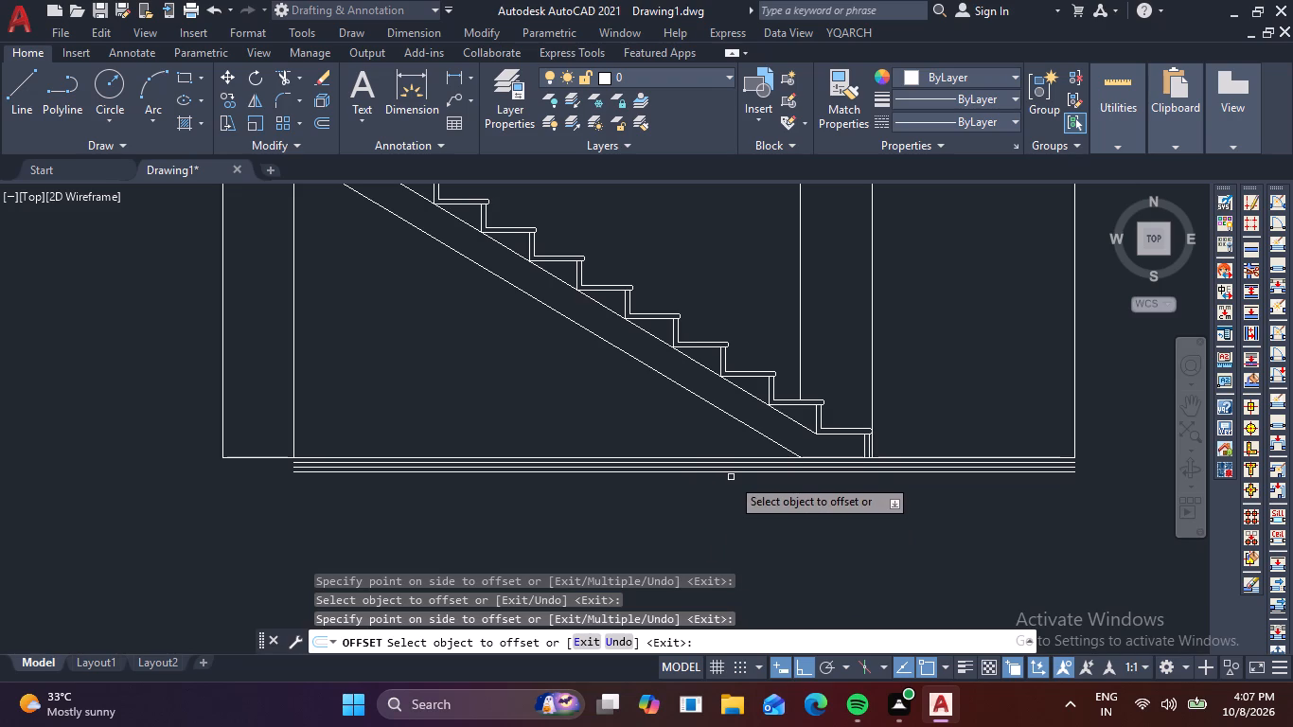
Offset the lowest floor layer line 3" downward, and offset the resulting line another 6" downward.
scroll(731, 477, up, 3)
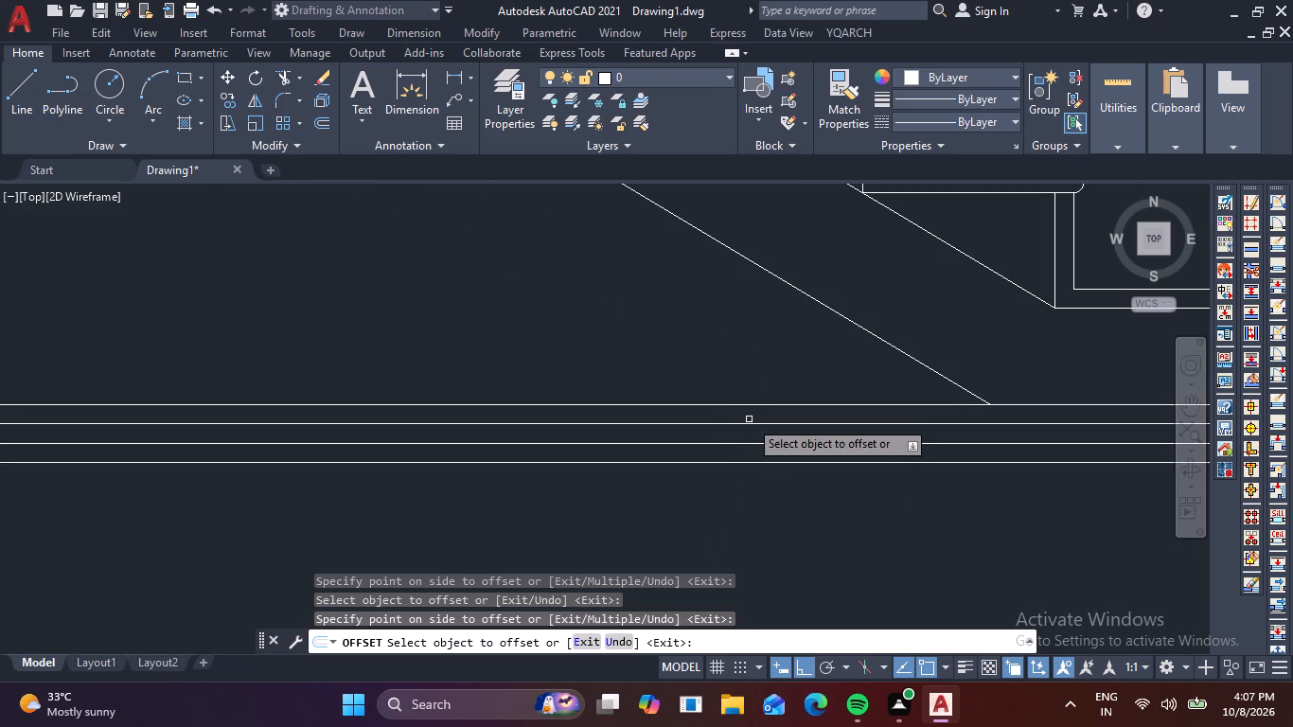
scroll(734, 475, down, 1)
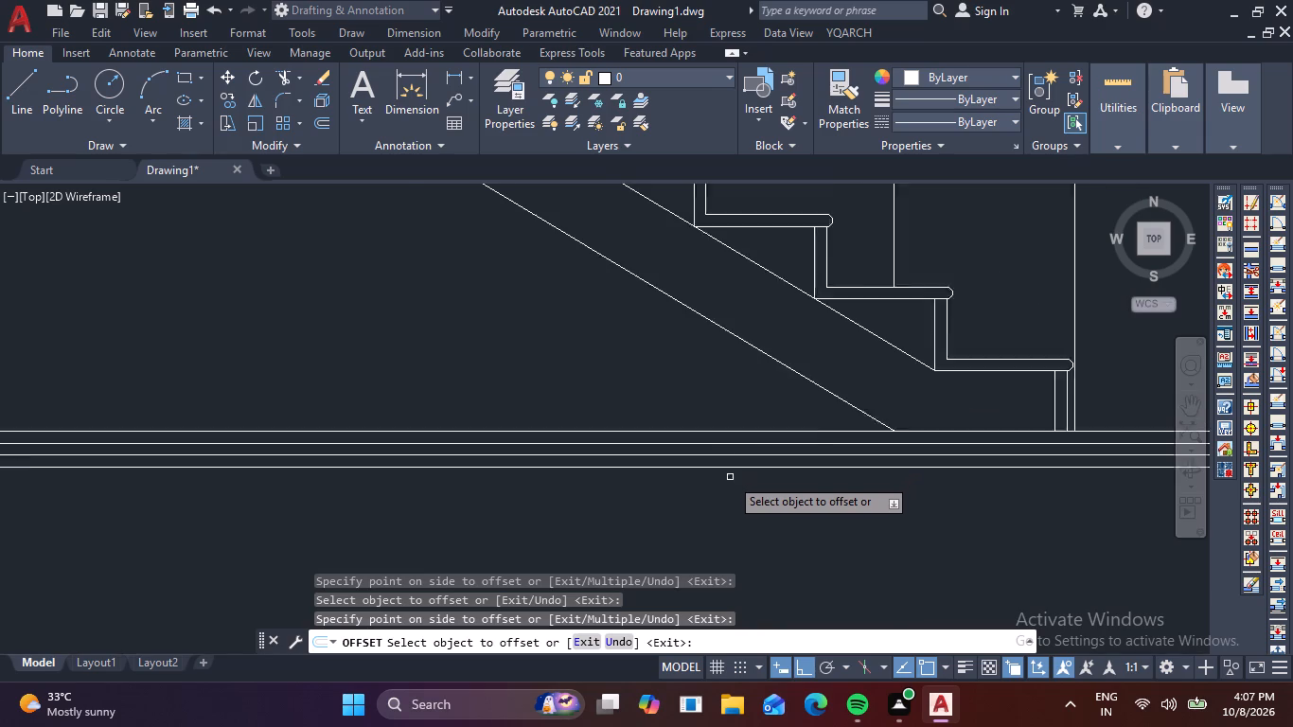
scroll(730, 477, down, 1)
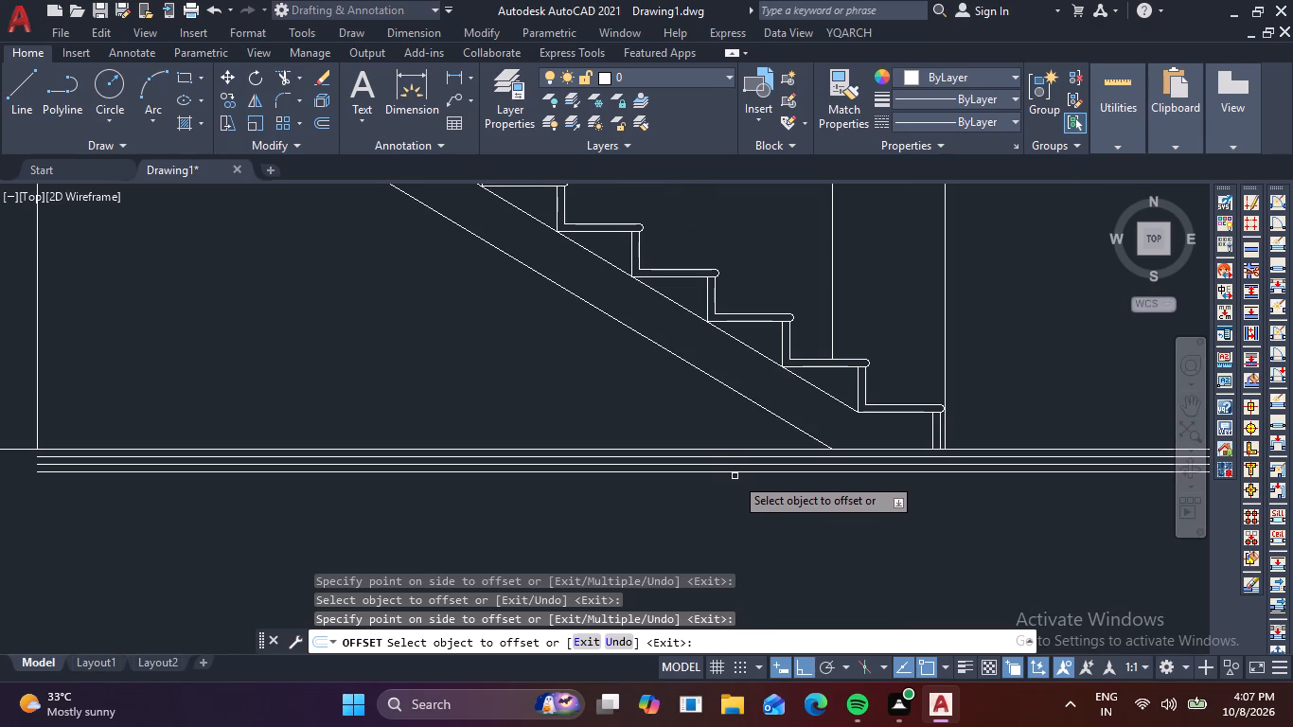
click(740, 473)
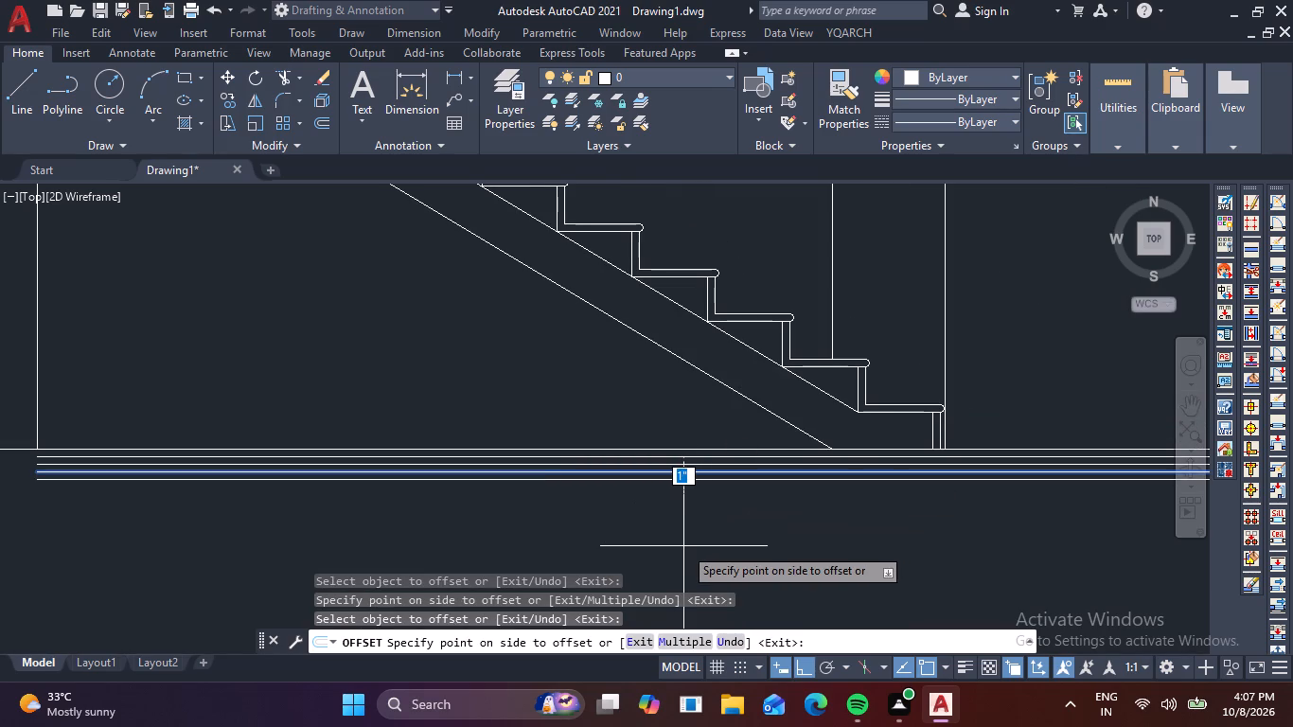
key(3)
key(shift+quotedbl)
key(Return)
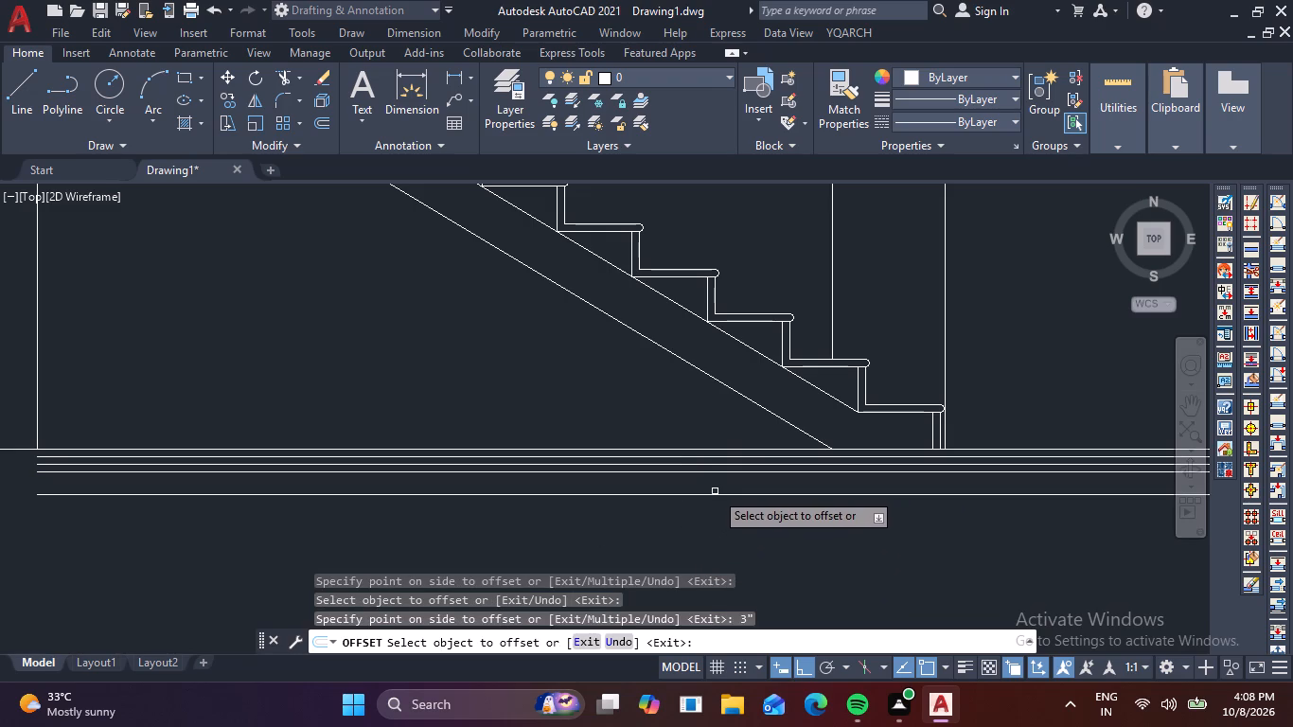
click(714, 493)
key(6)
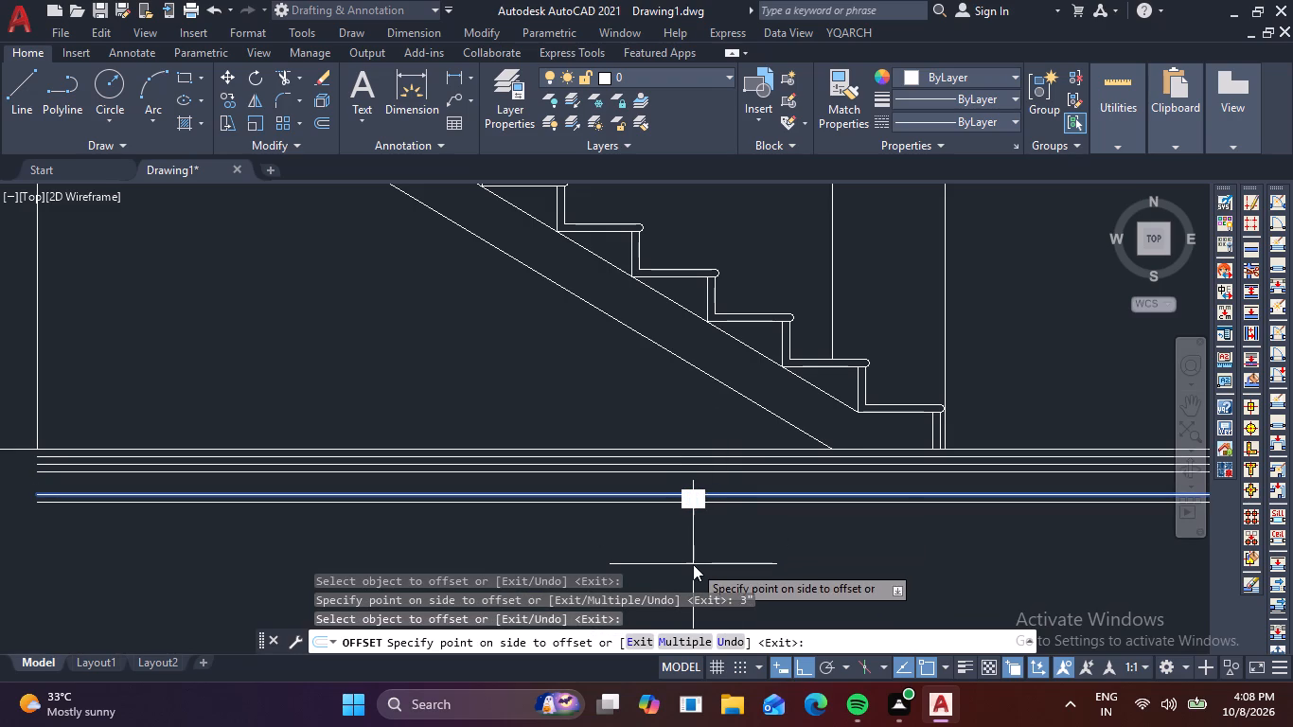
key(shift+quotedbl)
key(Return)
scroll(689, 558, down, 2)
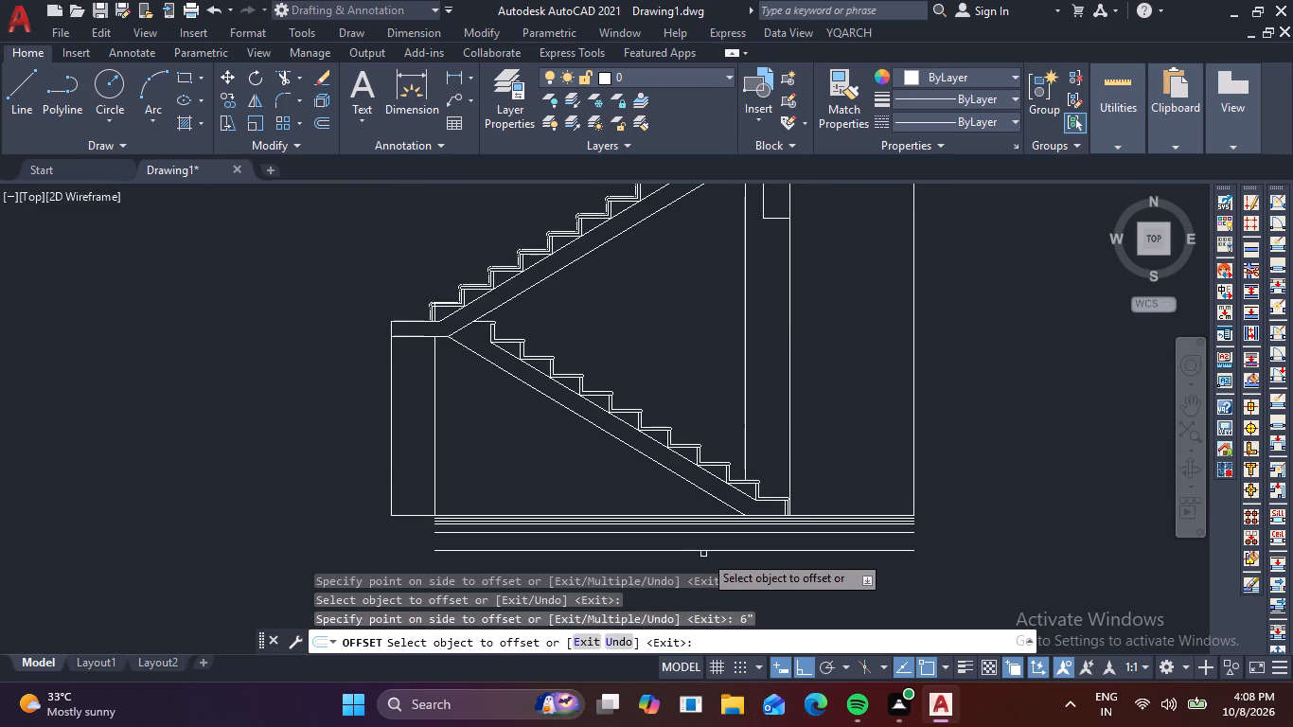
key(Escape)
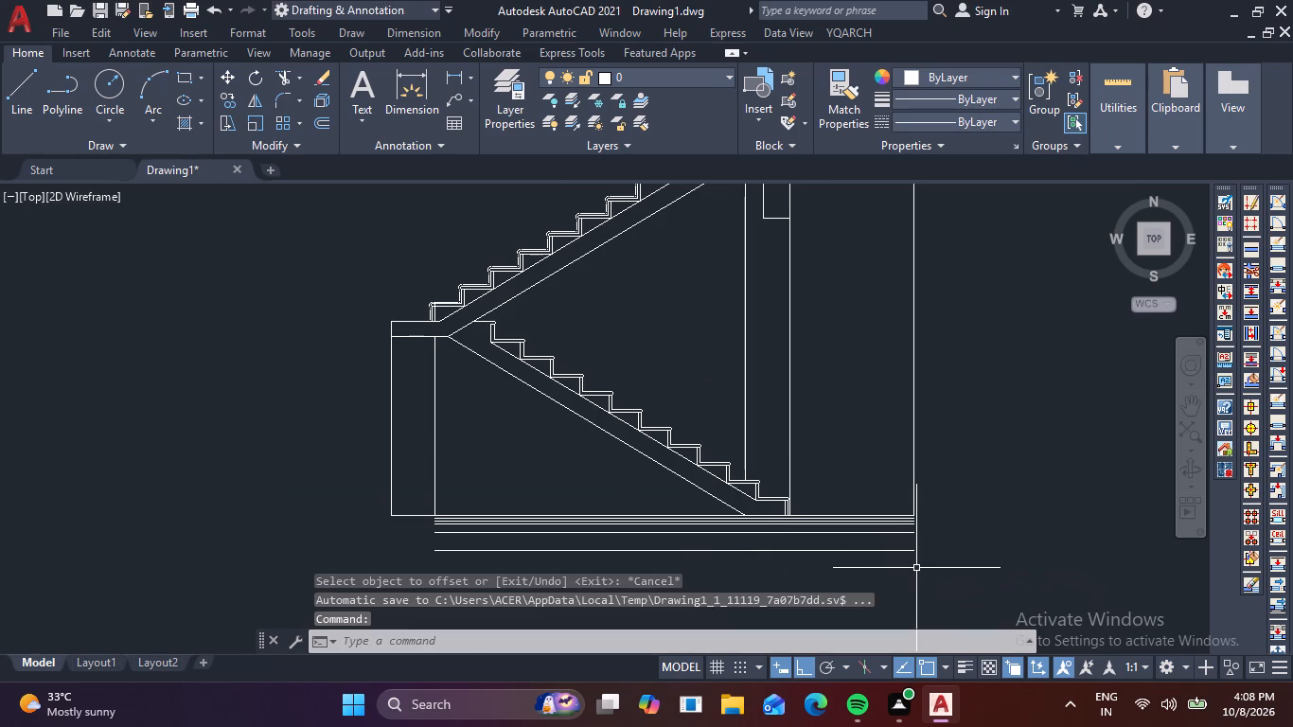
Draw a vertical line closing the right end of the floor layers, from the floor line to the lowest layer line.
key(l)
key(space)
scroll(930, 529, up, 3)
click(846, 478)
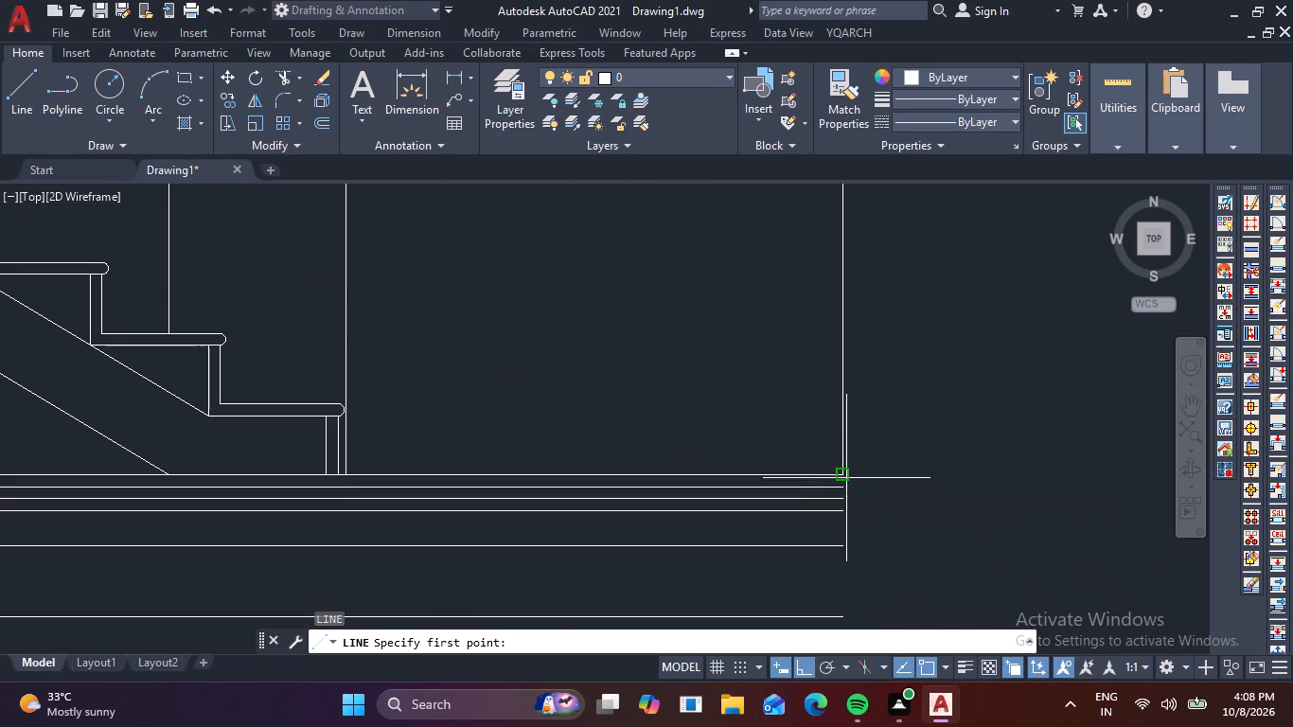
click(845, 611)
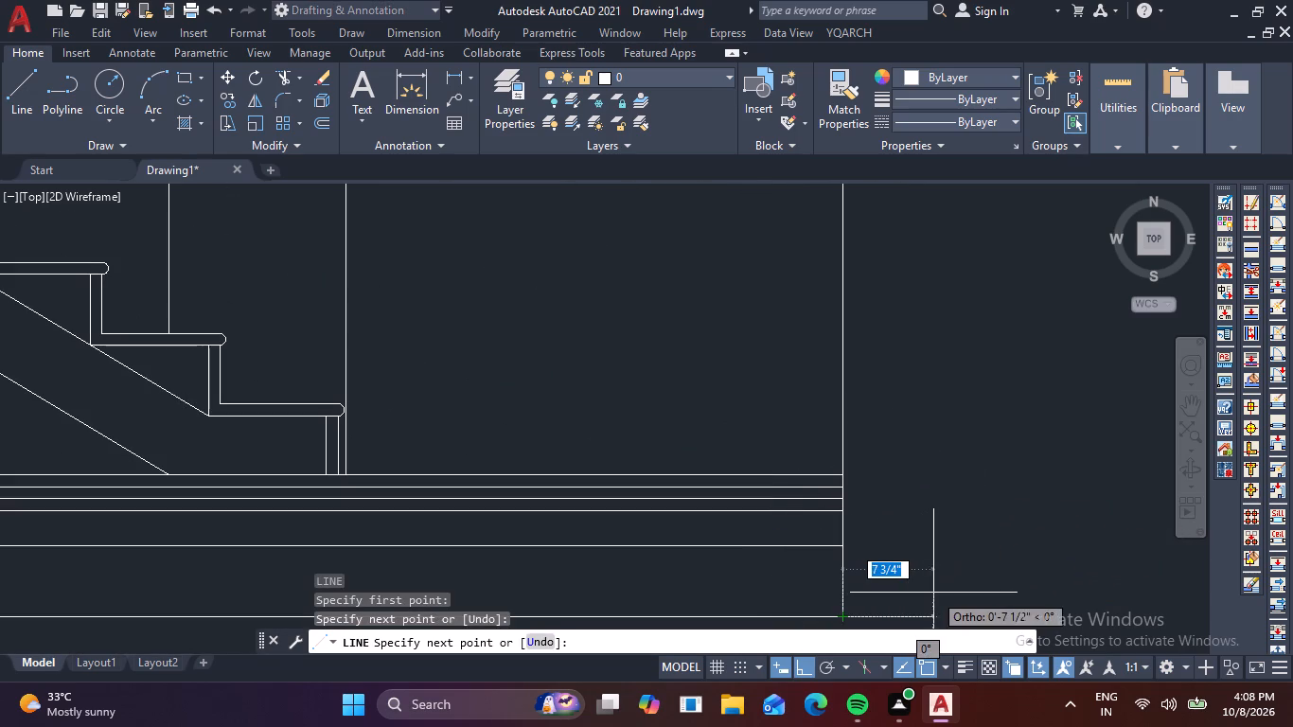
key(Escape)
Draw a vertical line closing the left end of the floor layers, from the wall's inner base corner to the lowest layer line.
key(space)
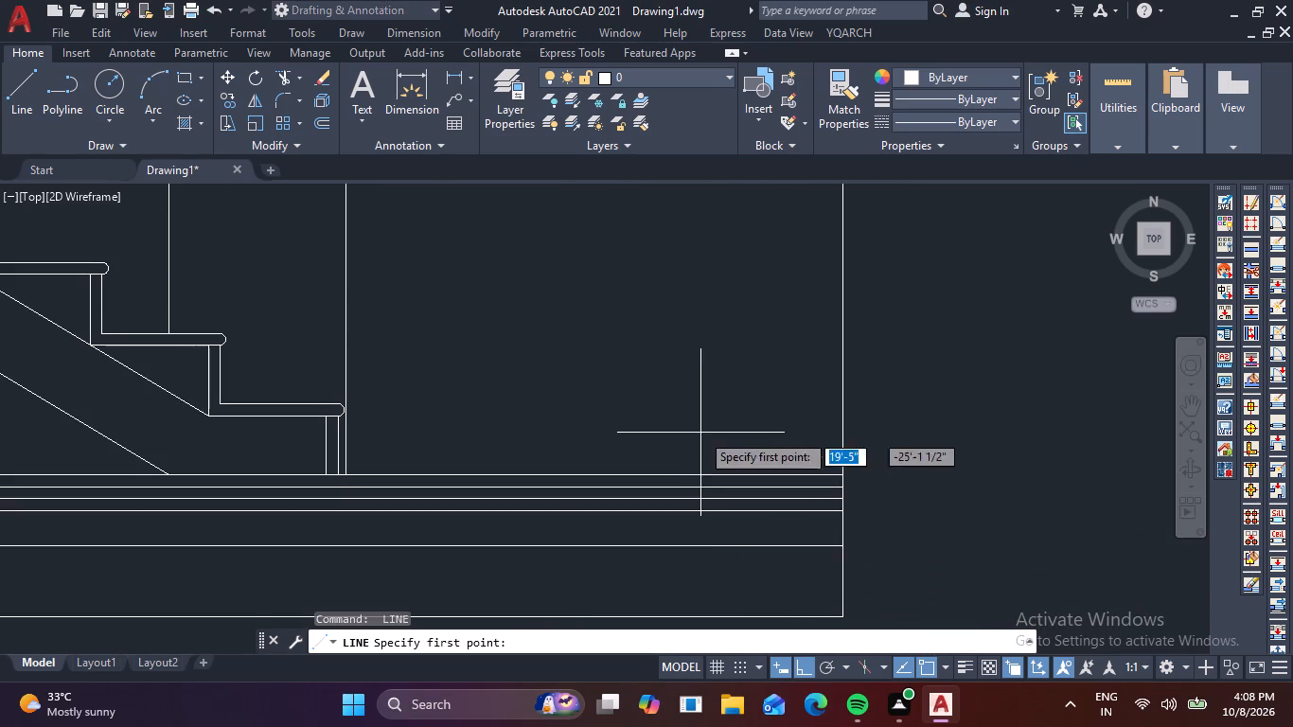
middle_drag(700, 432, 1240, 206)
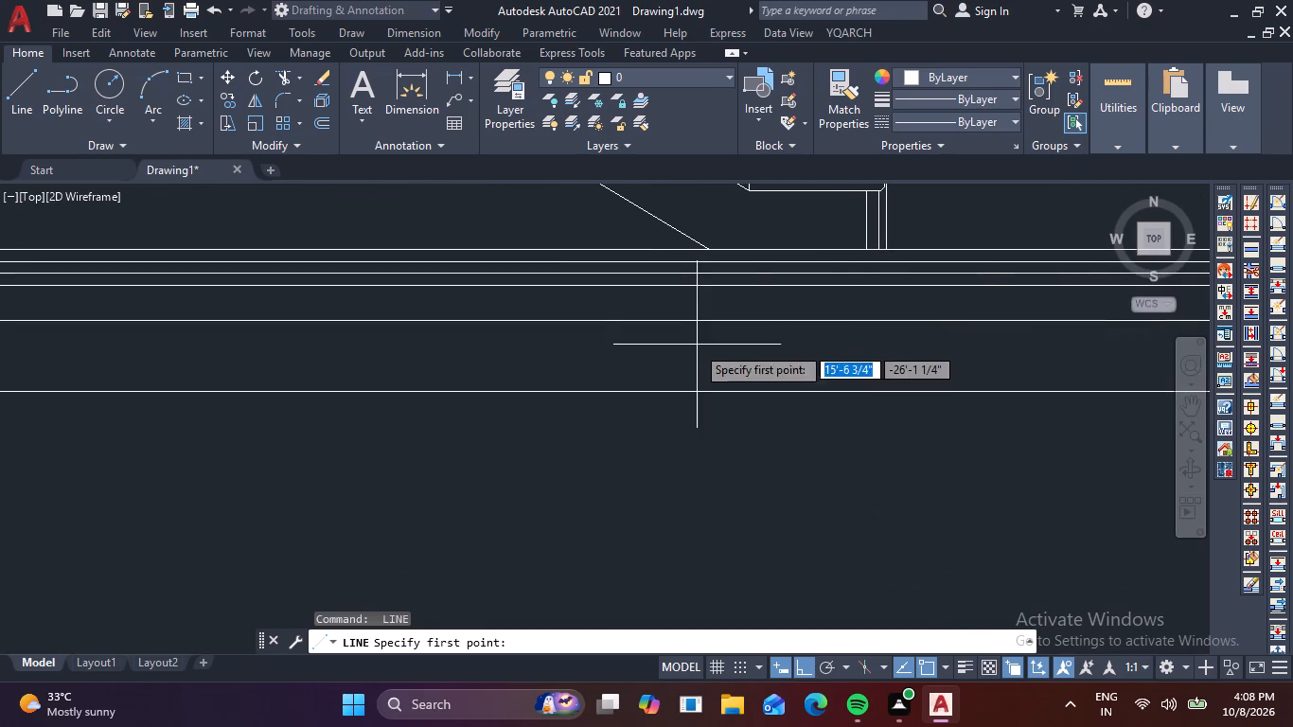
scroll(706, 368, down, 3)
middle_drag(598, 434, 779, 469)
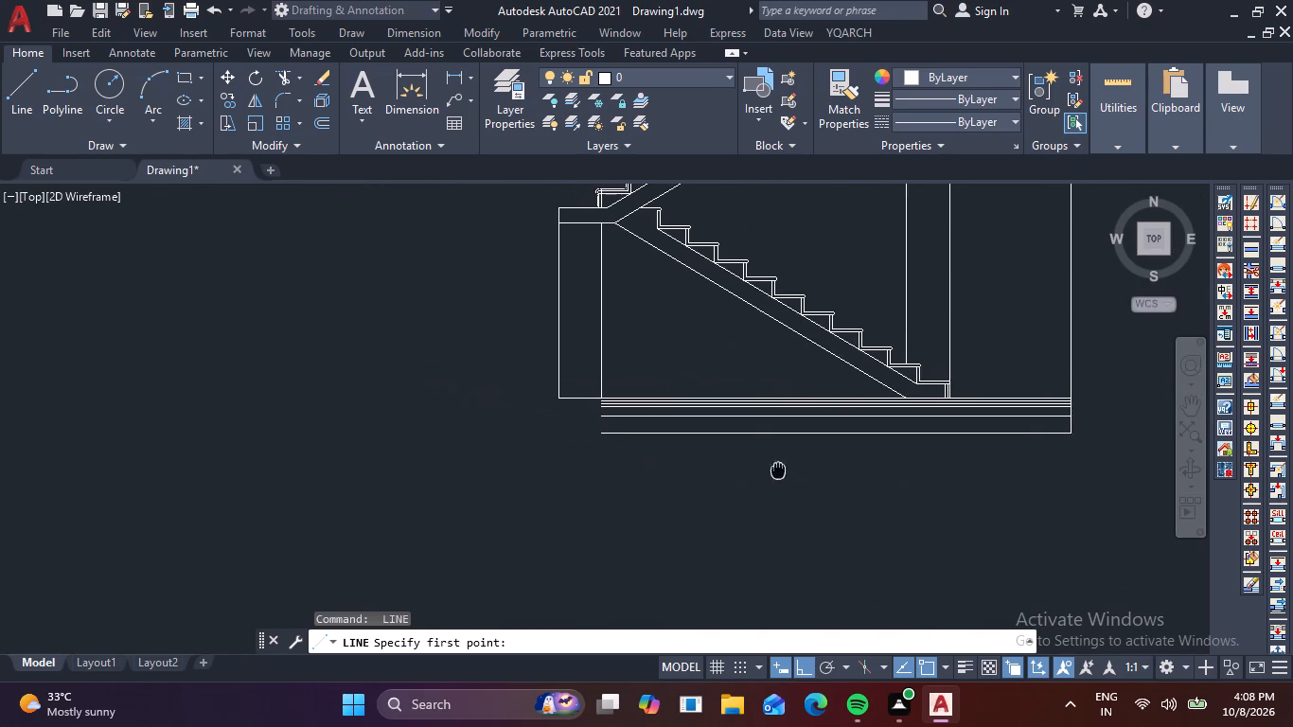
middle_drag(779, 469, 781, 469)
scroll(597, 418, up, 3)
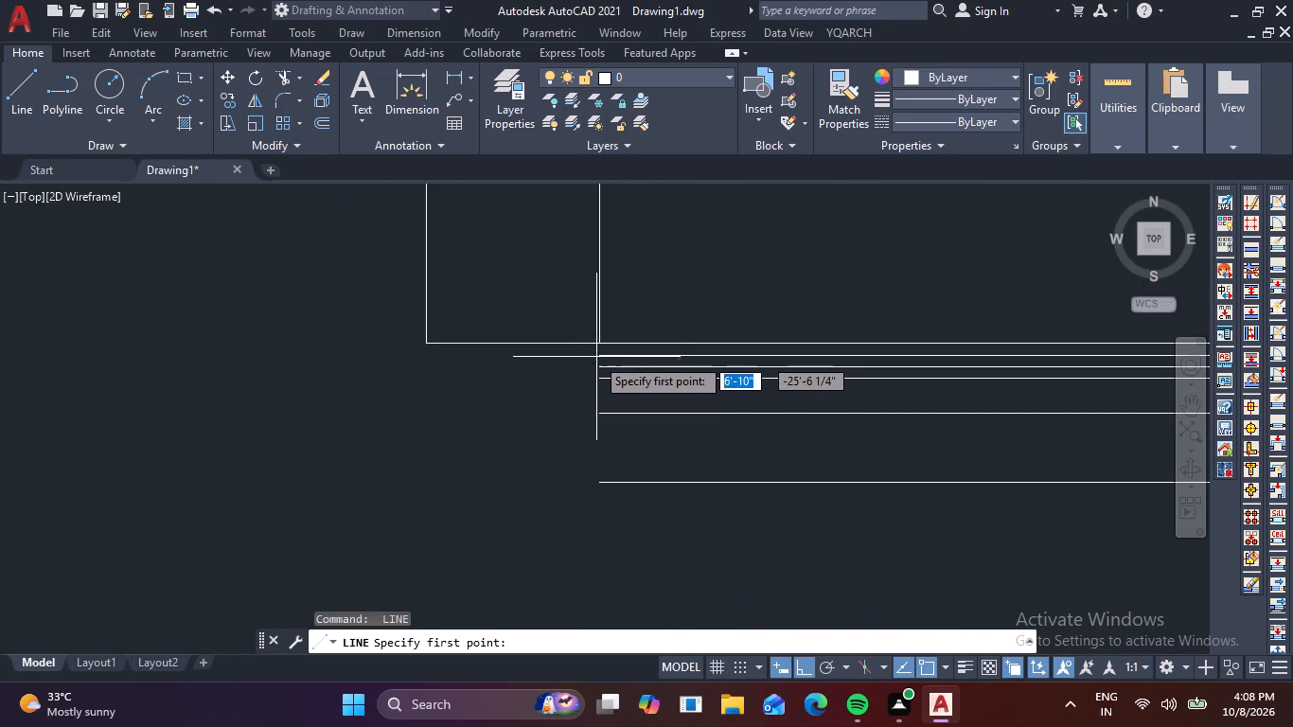
click(595, 347)
click(599, 483)
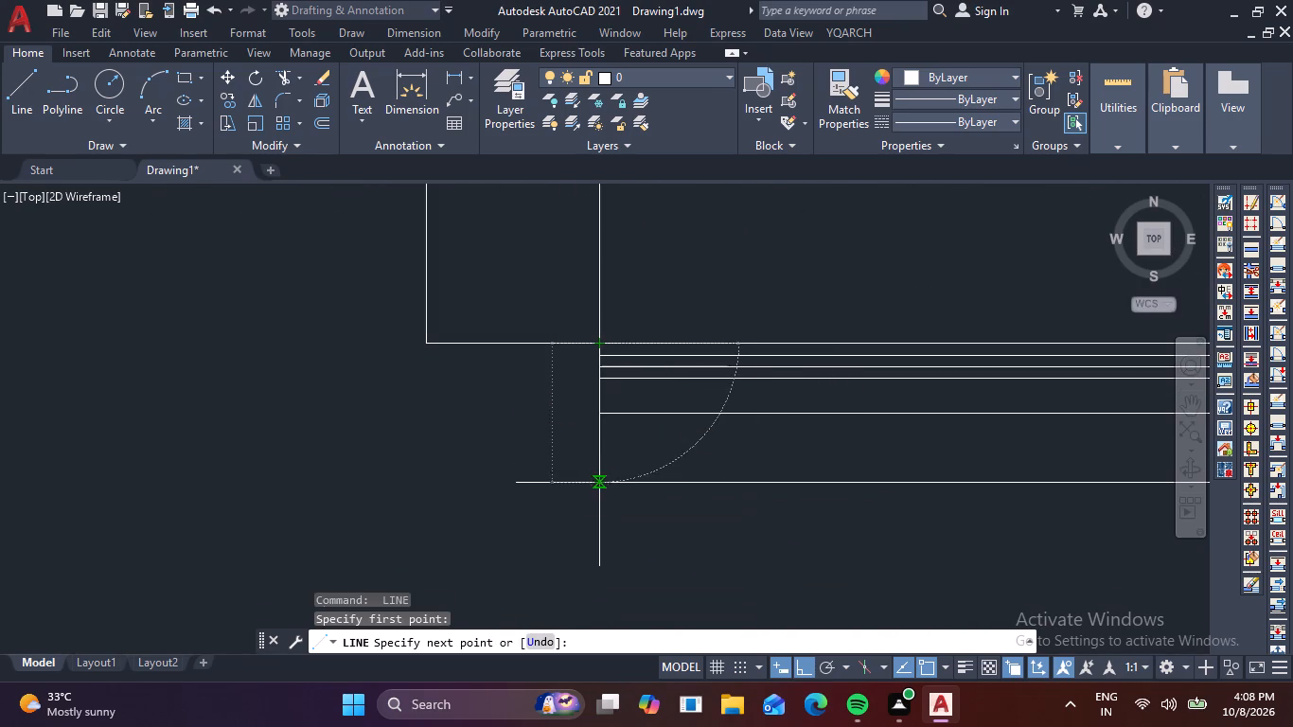
key(Escape)
Add a breakline with symbol size 1" along the left wall's base, extending past its outer face, with the symbol at the base's midpoint.
scroll(742, 523, down, 2)
middle_drag(868, 533, 632, 533)
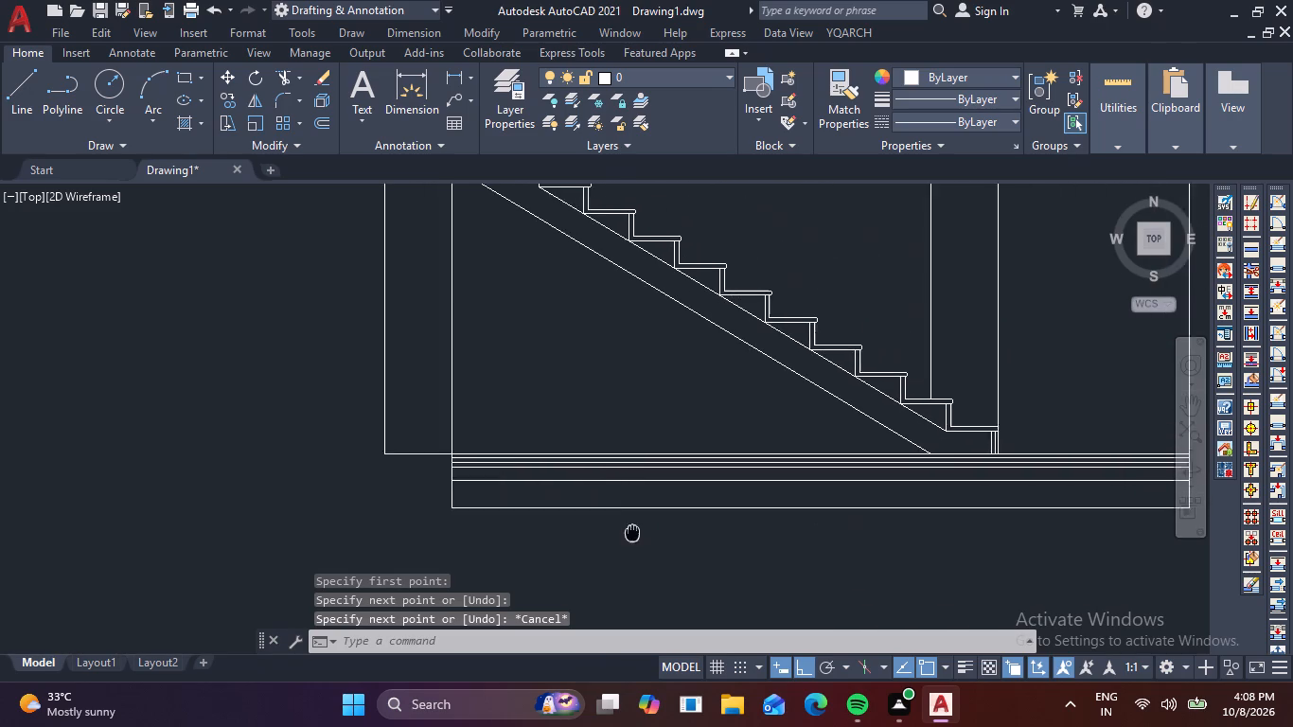
middle_drag(632, 533, 614, 538)
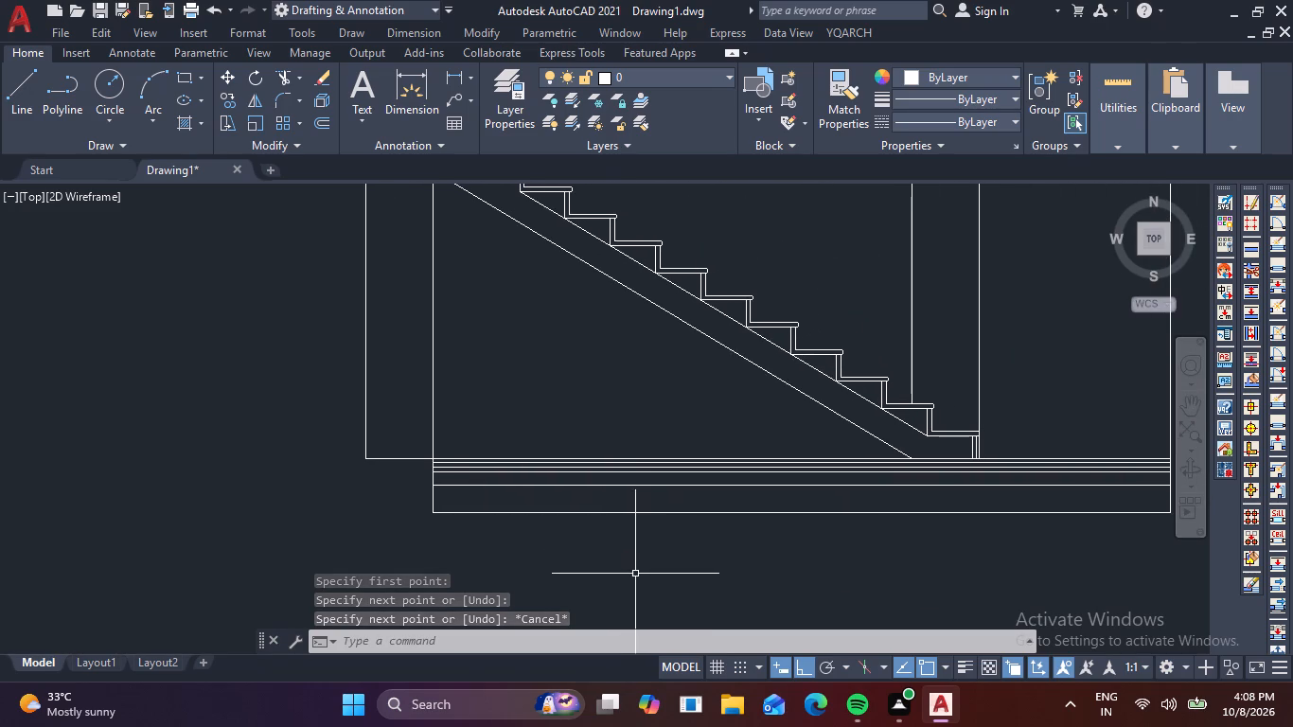
key(b)
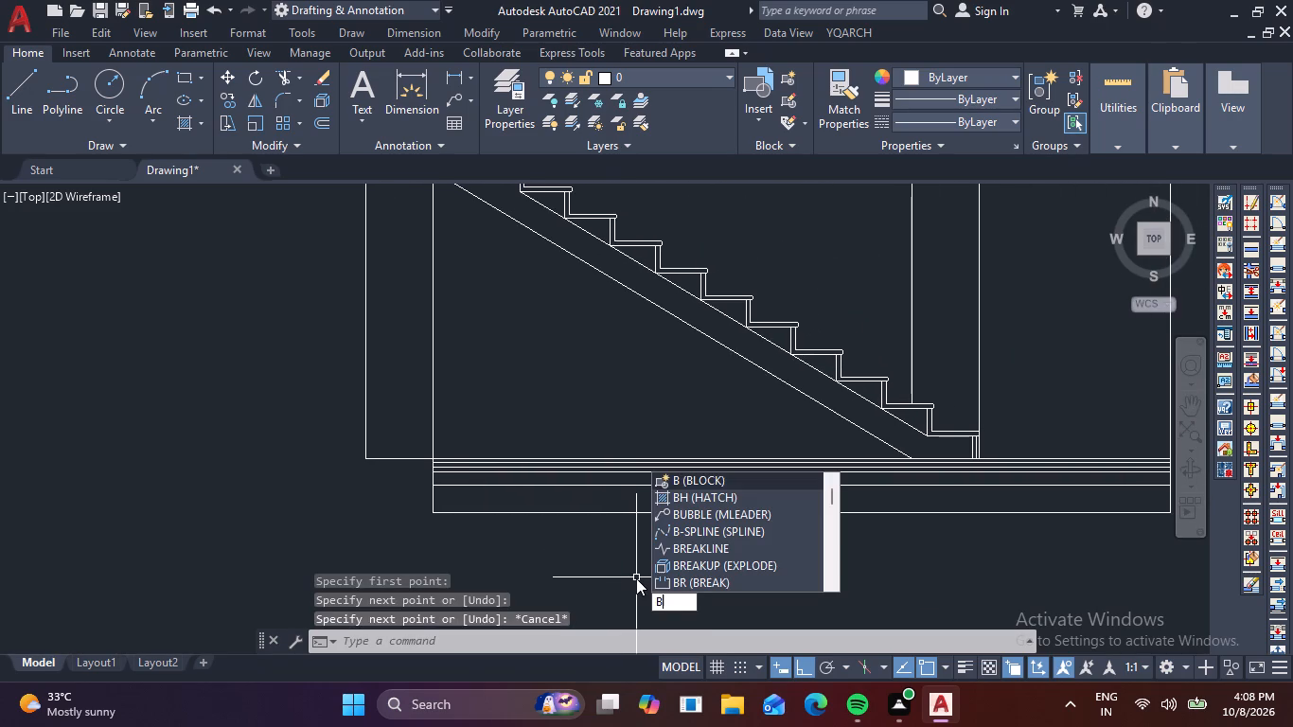
text(RE)
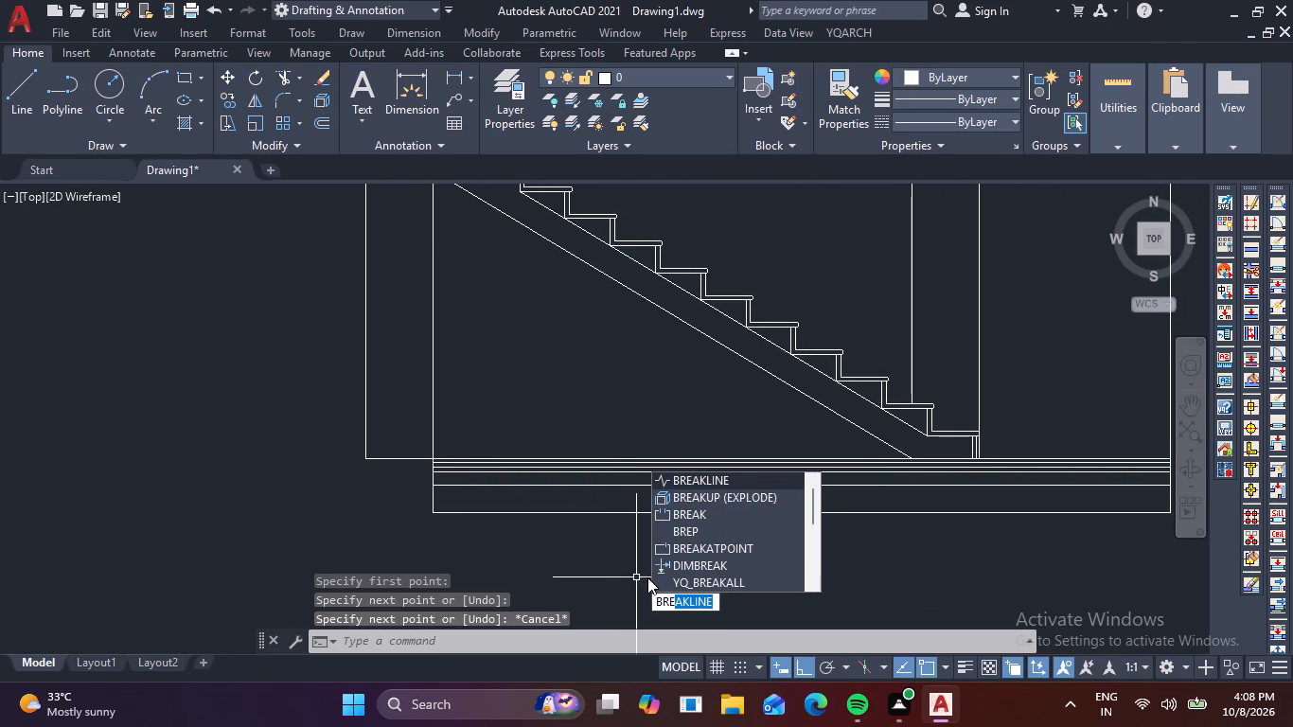
key(space)
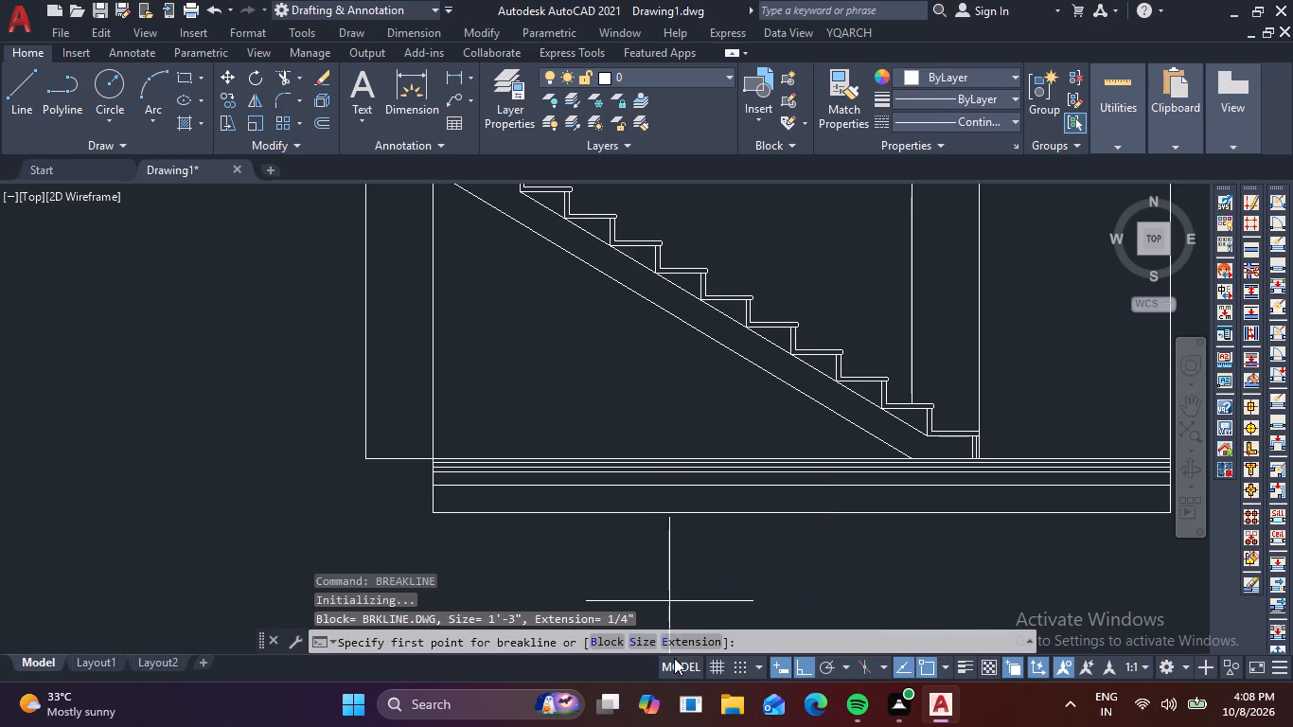
click(647, 645)
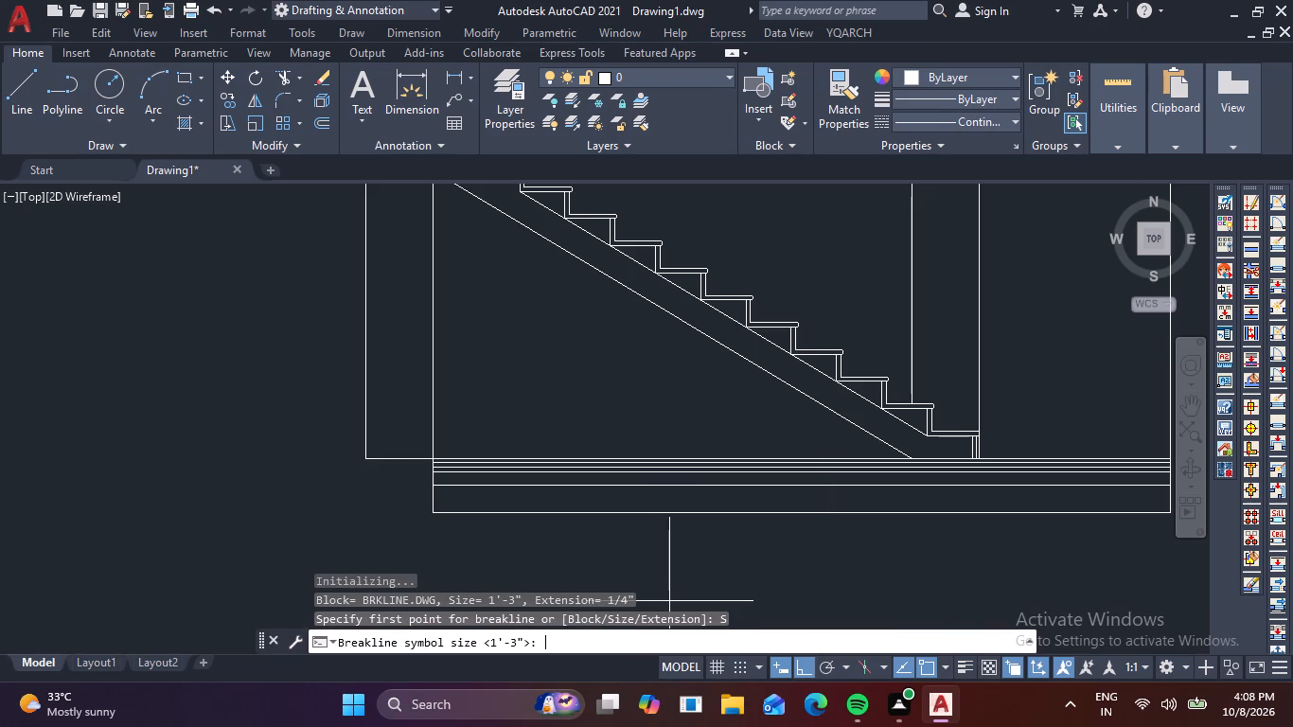
key(1)
key(shift+quotedbl)
key(Return)
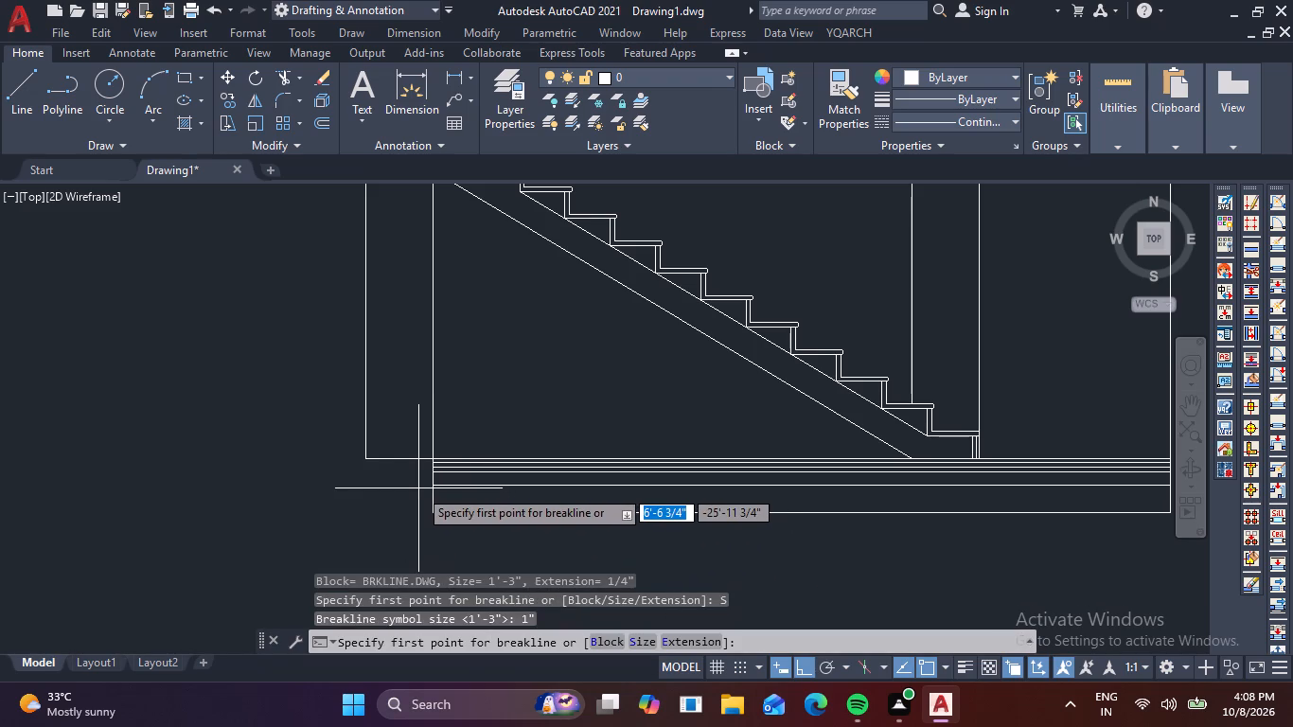
scroll(447, 469, up, 2)
click(403, 449)
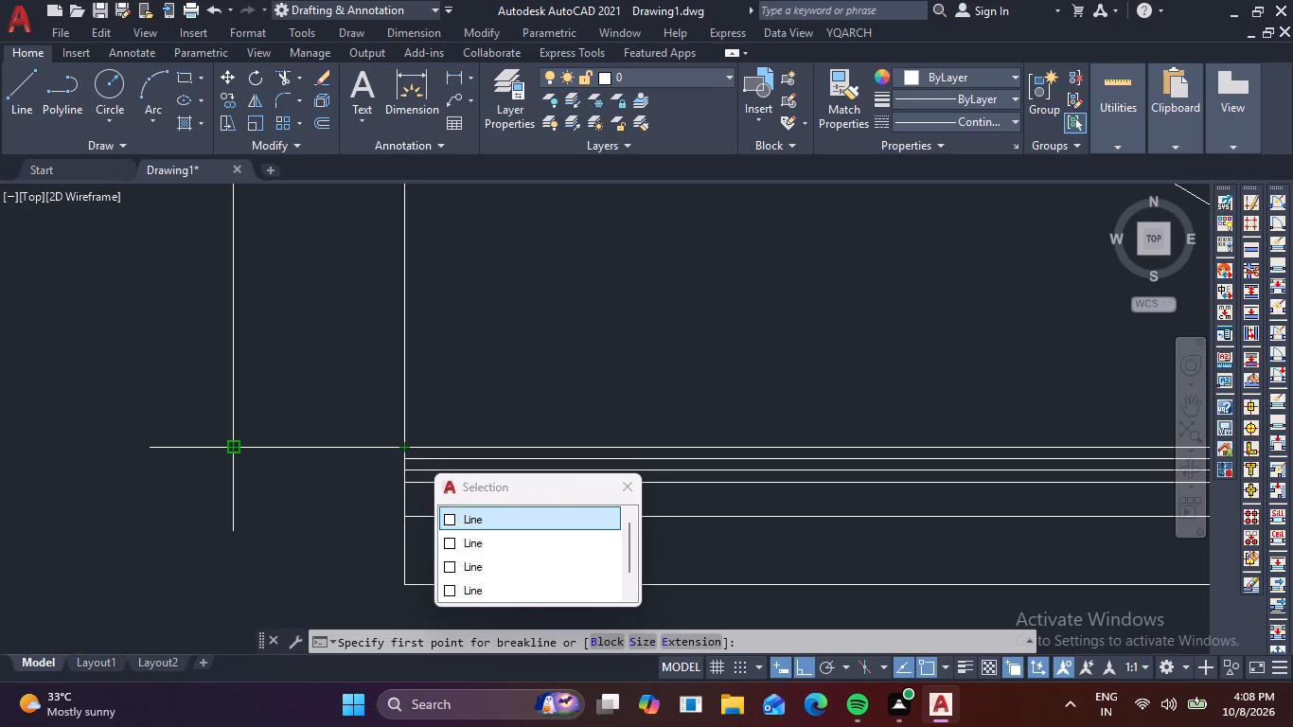
click(168, 447)
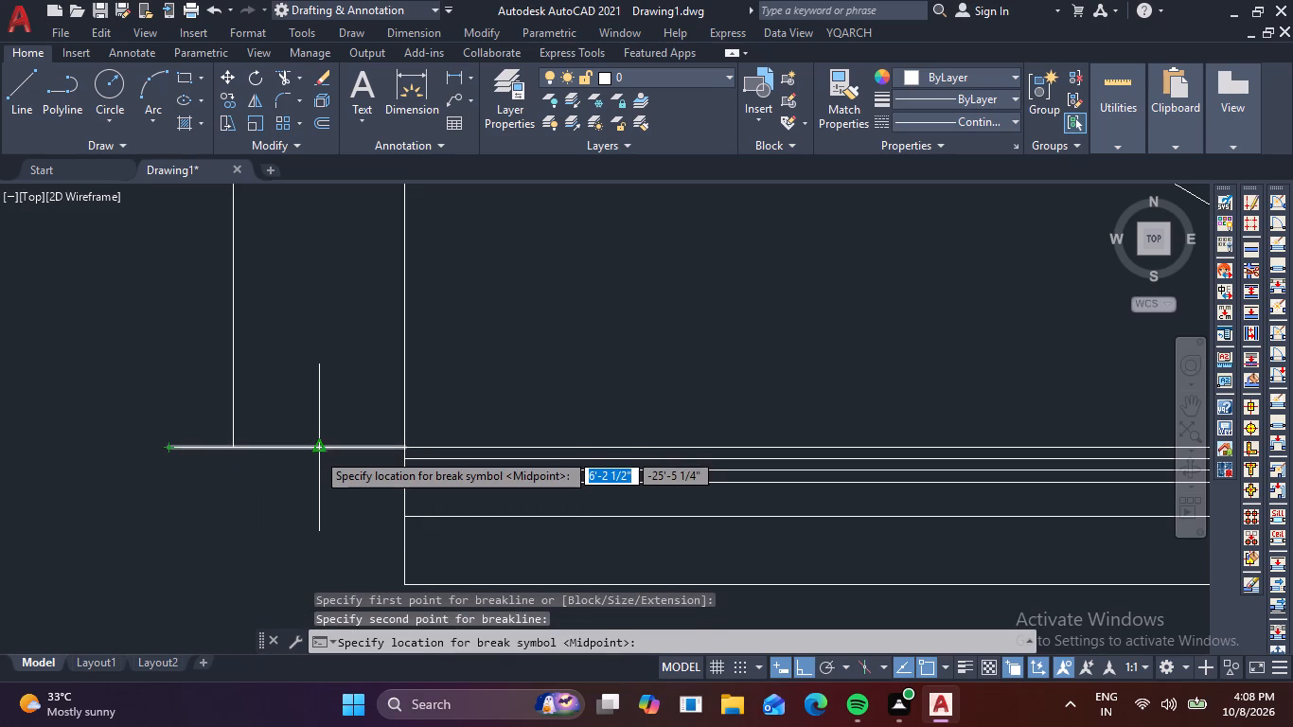
click(317, 452)
Delete the straight line running along the left wall's base through the breakline symbol.
scroll(366, 469, up, 2)
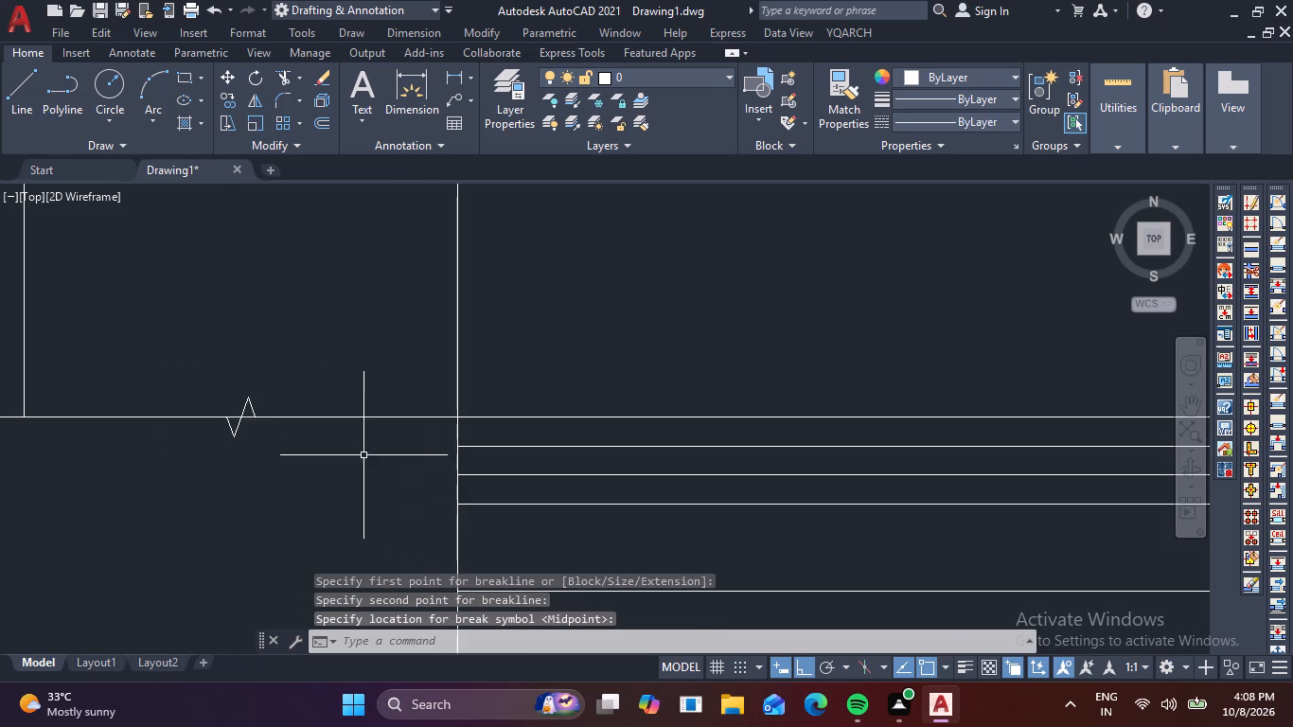
scroll(239, 421, up, 4)
click(204, 409)
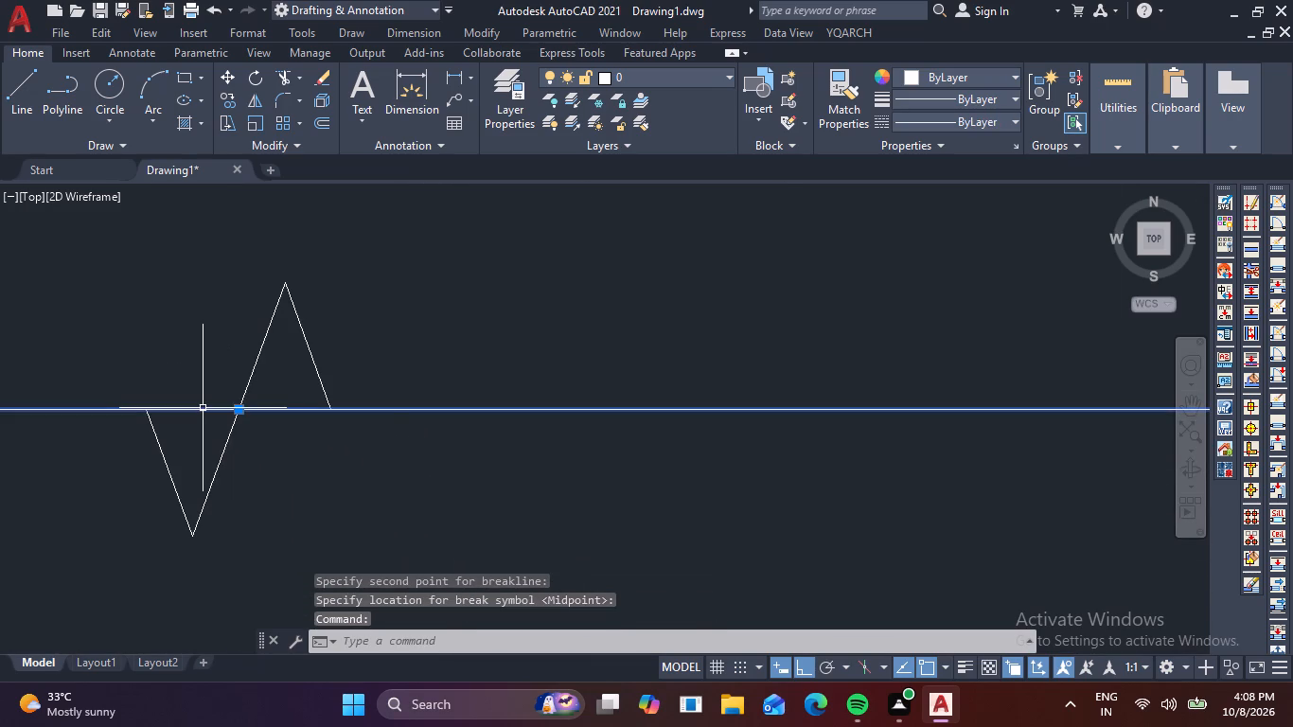
key(Delete)
Delete the small 1" breakline at the left wall's base.
scroll(244, 438, down, 3)
scroll(371, 494, down, 4)
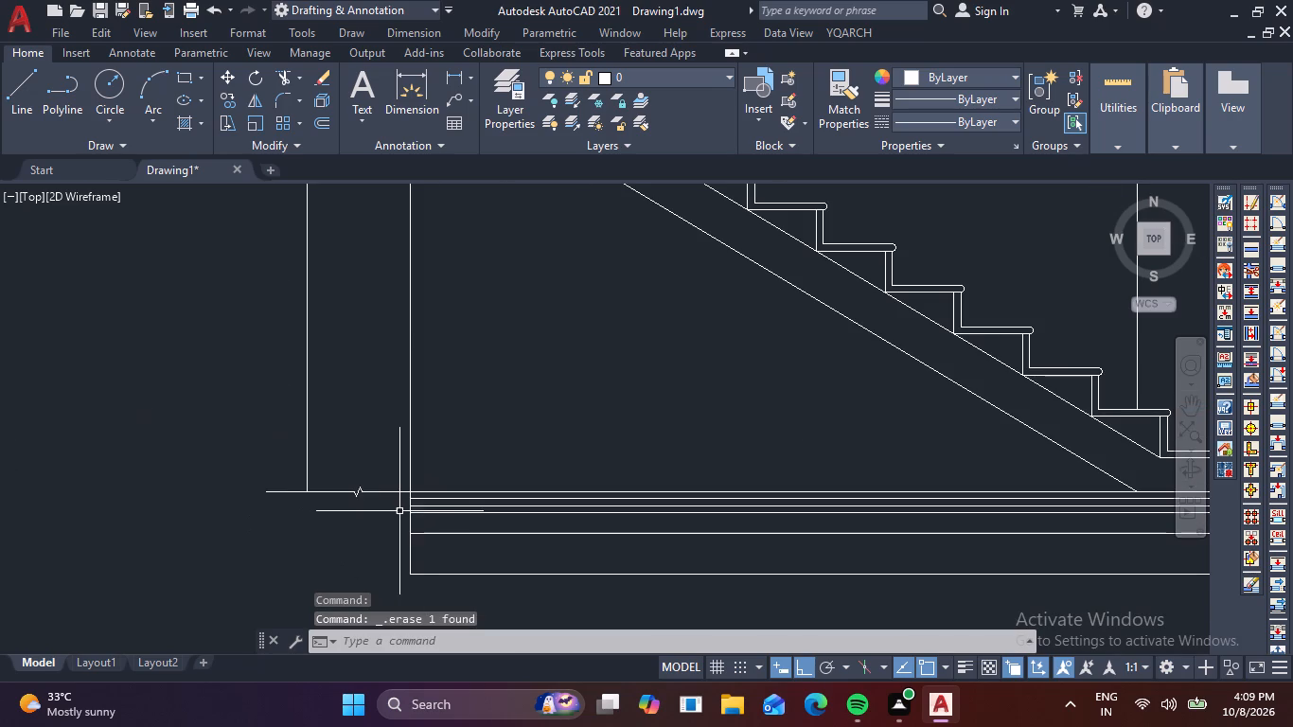
click(368, 505)
click(351, 473)
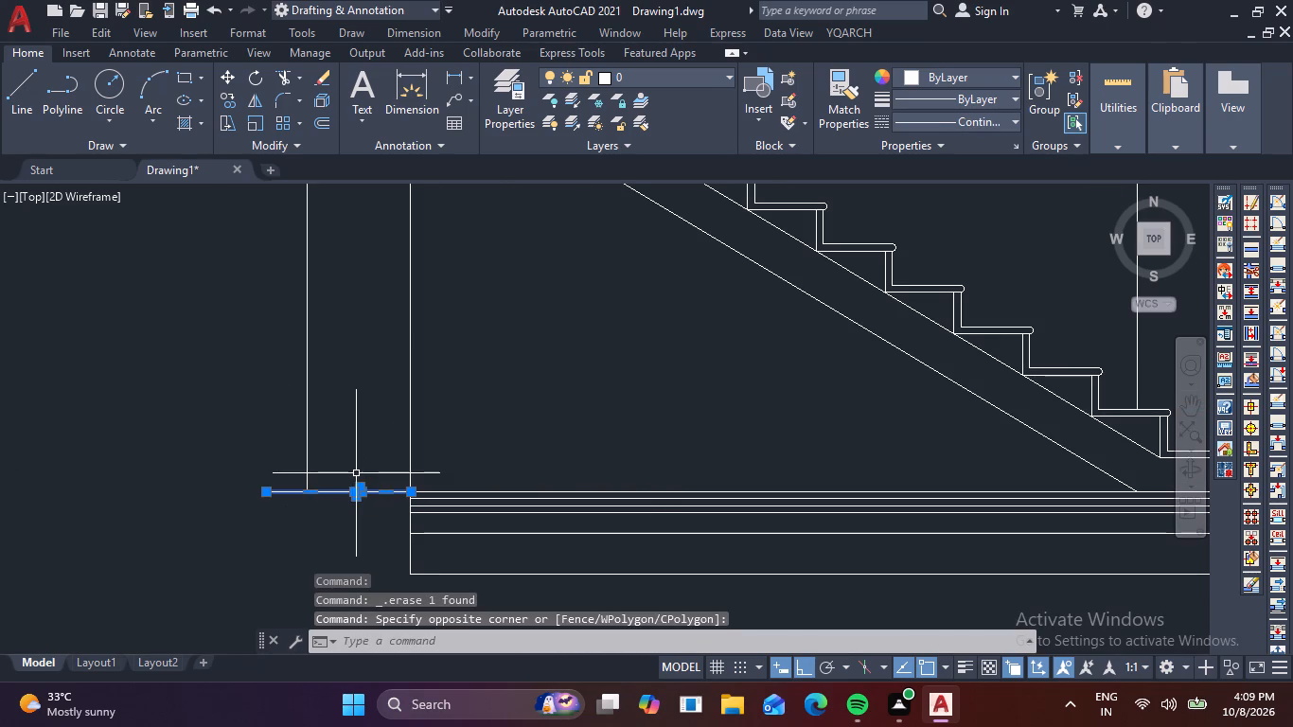
key(Delete)
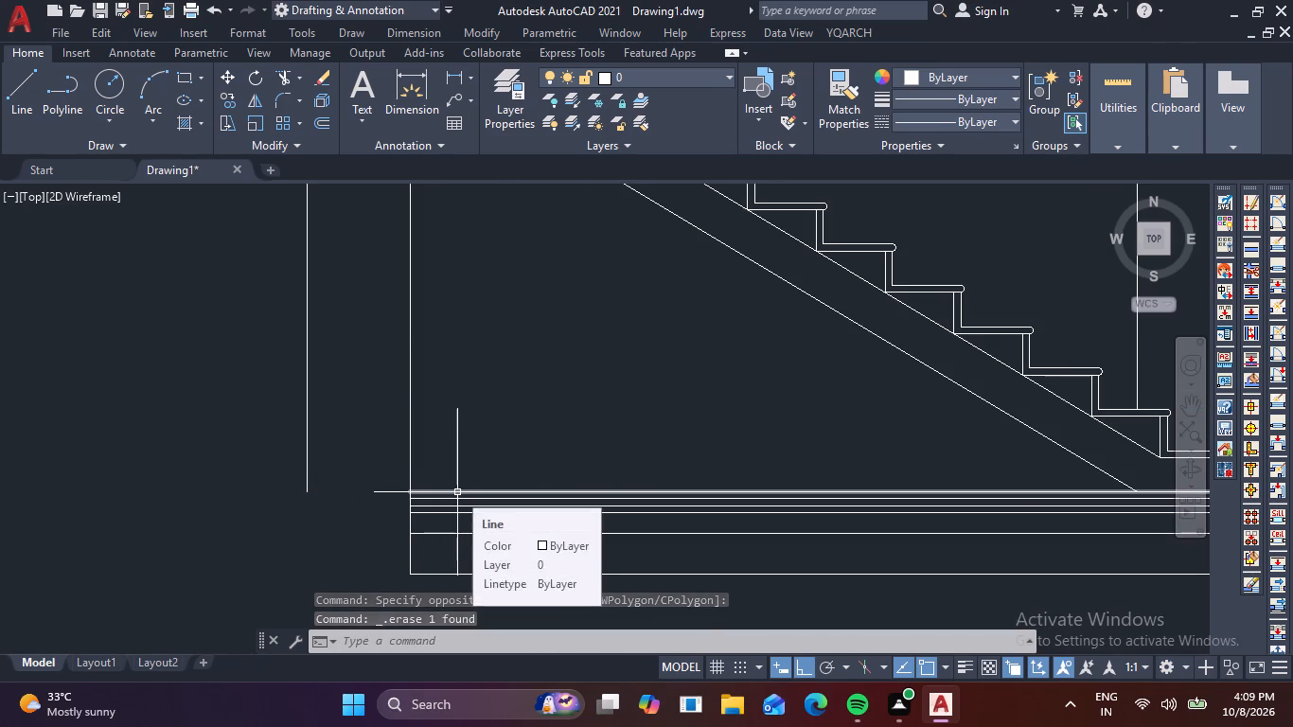
key(space)
key(Escape)
Add a breakline with symbol size 3" from the left wall's inner base corner past its outer face, symbol near the wall base's middle.
text(BRE)
key(a)
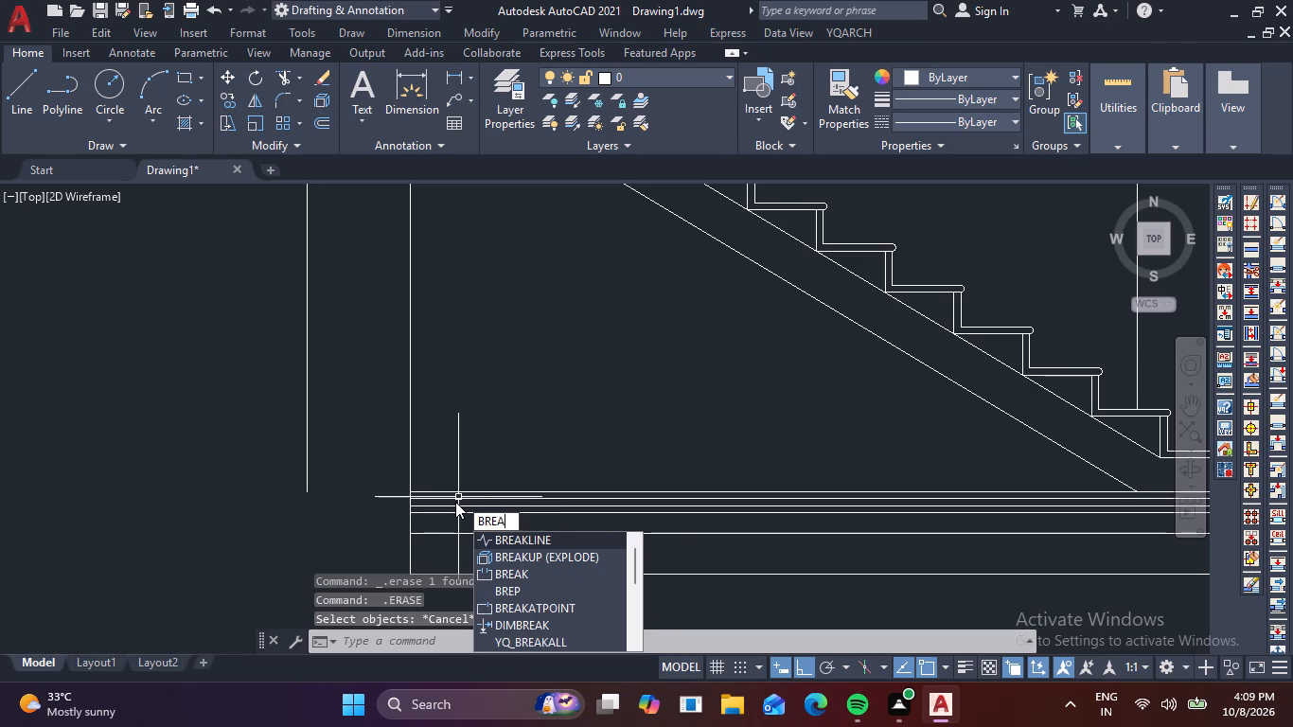
click(506, 541)
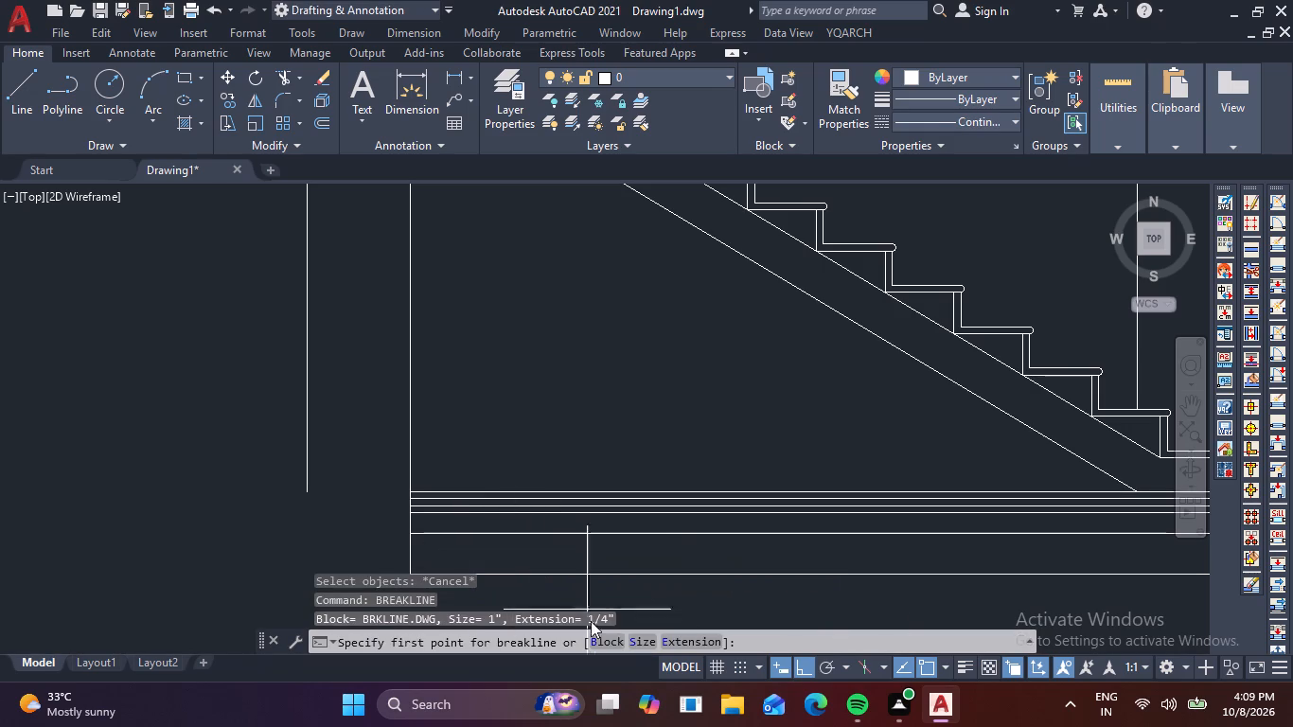
click(637, 642)
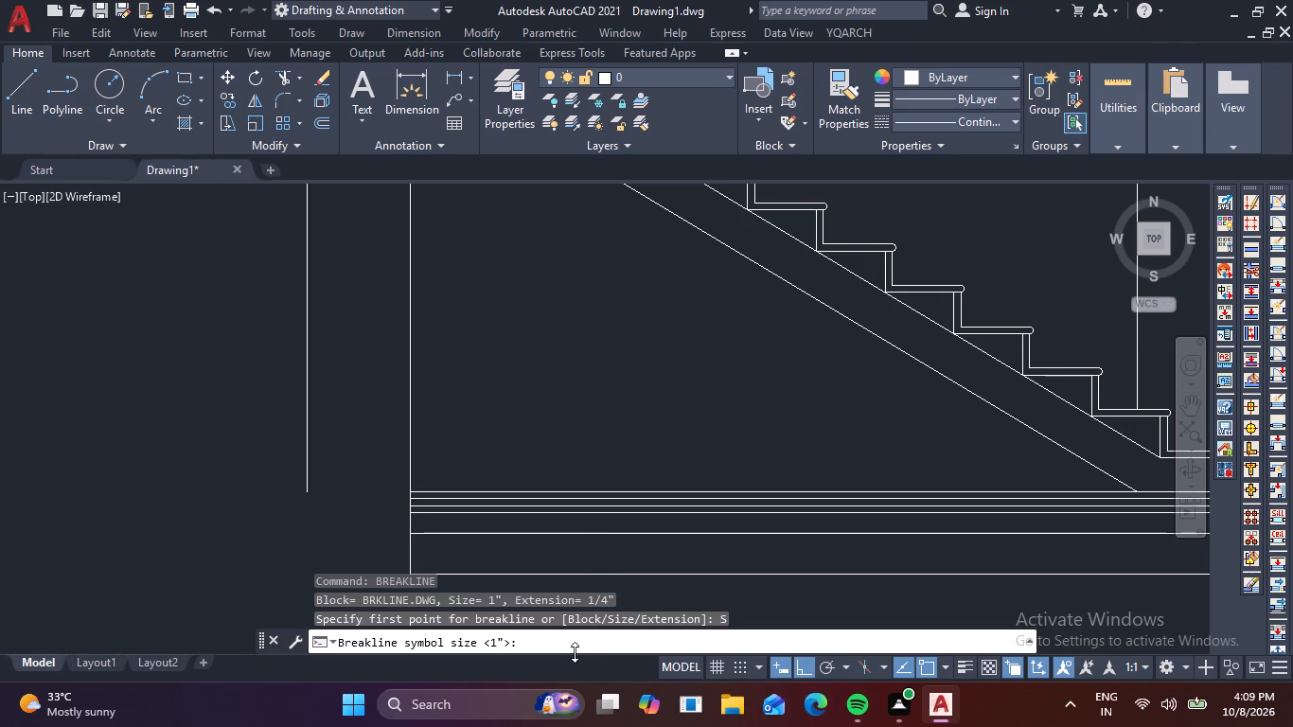
key(3)
key(shift+quotedbl)
key(Return)
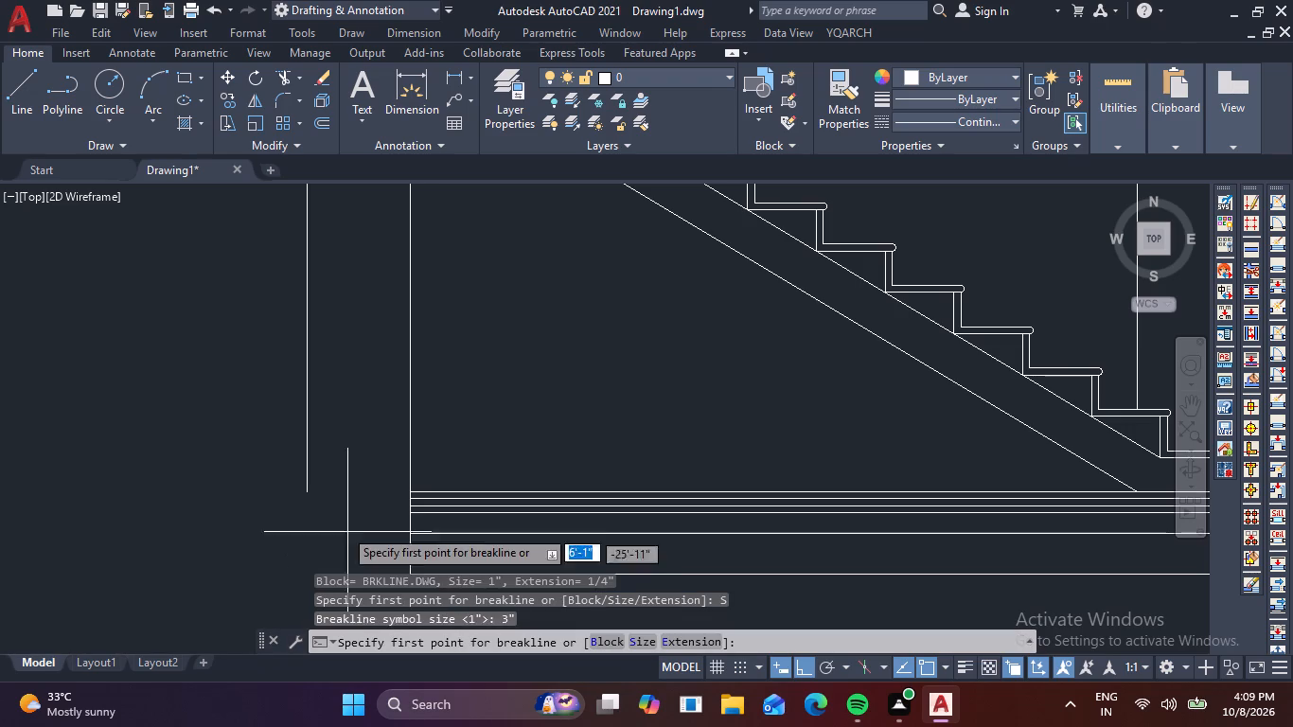
click(414, 490)
click(248, 493)
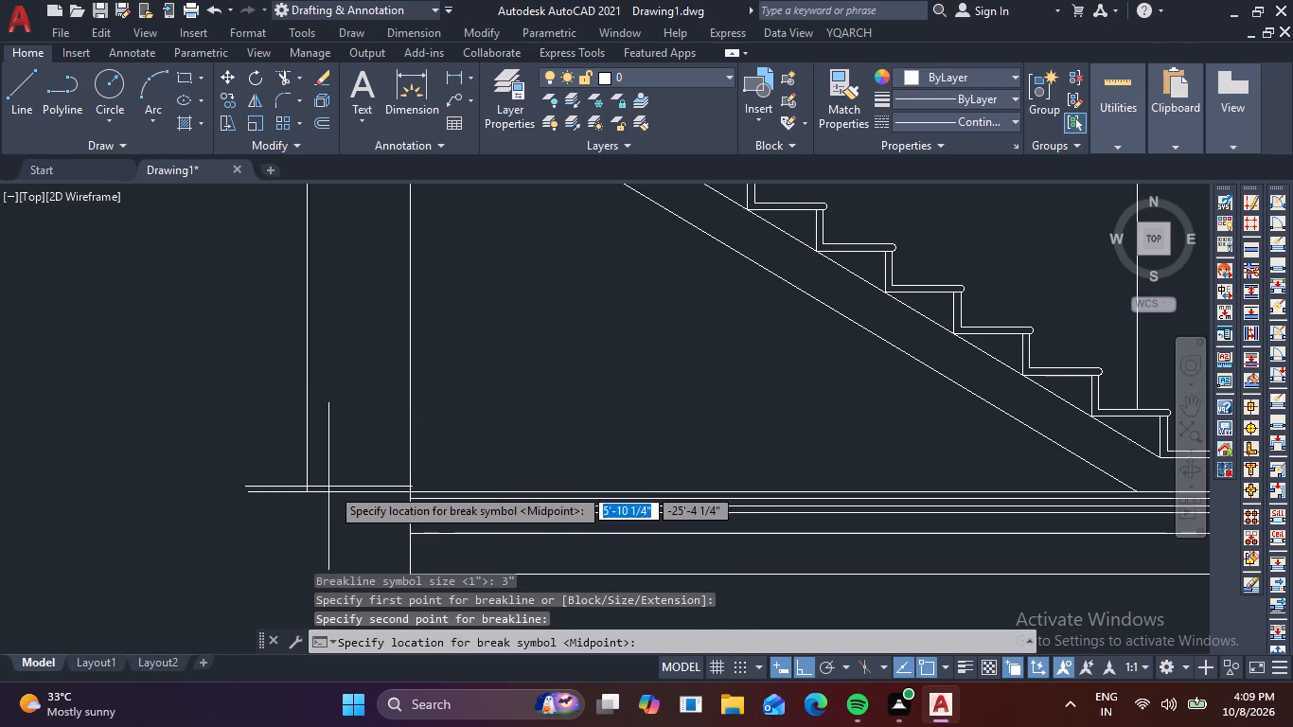
click(361, 490)
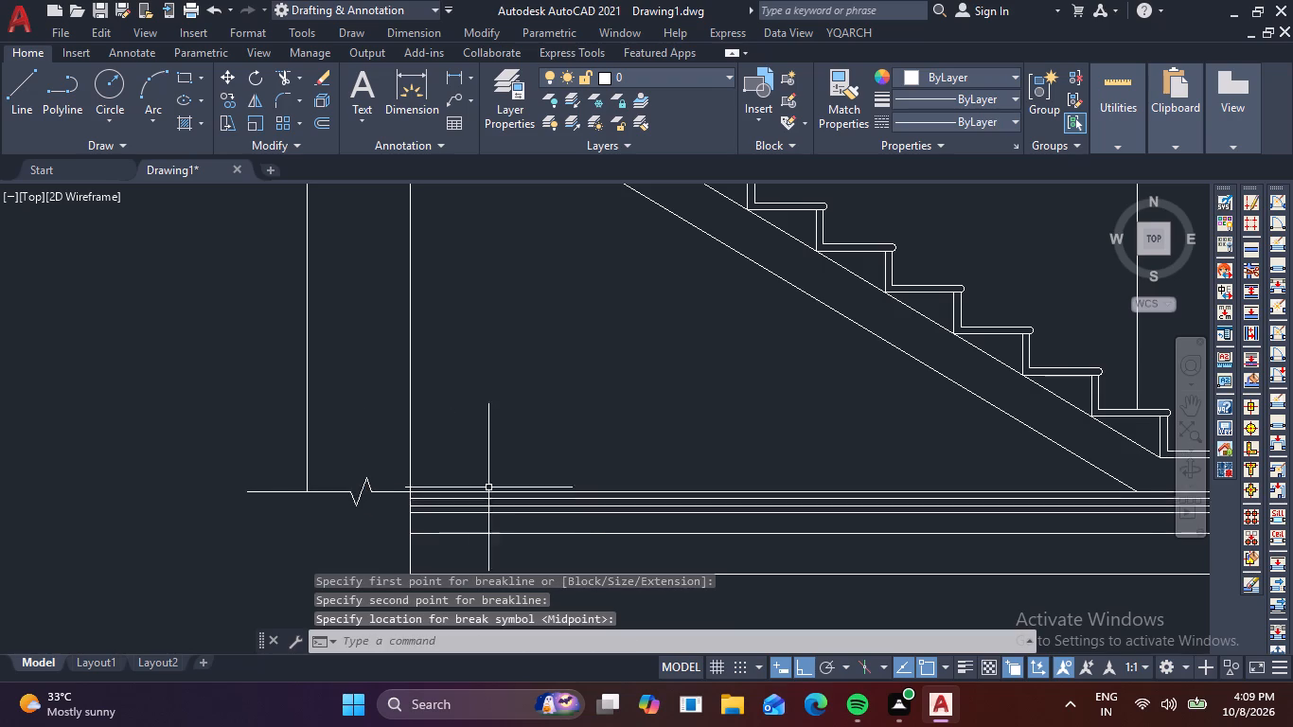
Delete the horizontal line closing the top of the parapet.
scroll(490, 486, down, 3)
middle_drag(757, 381, 755, 448)
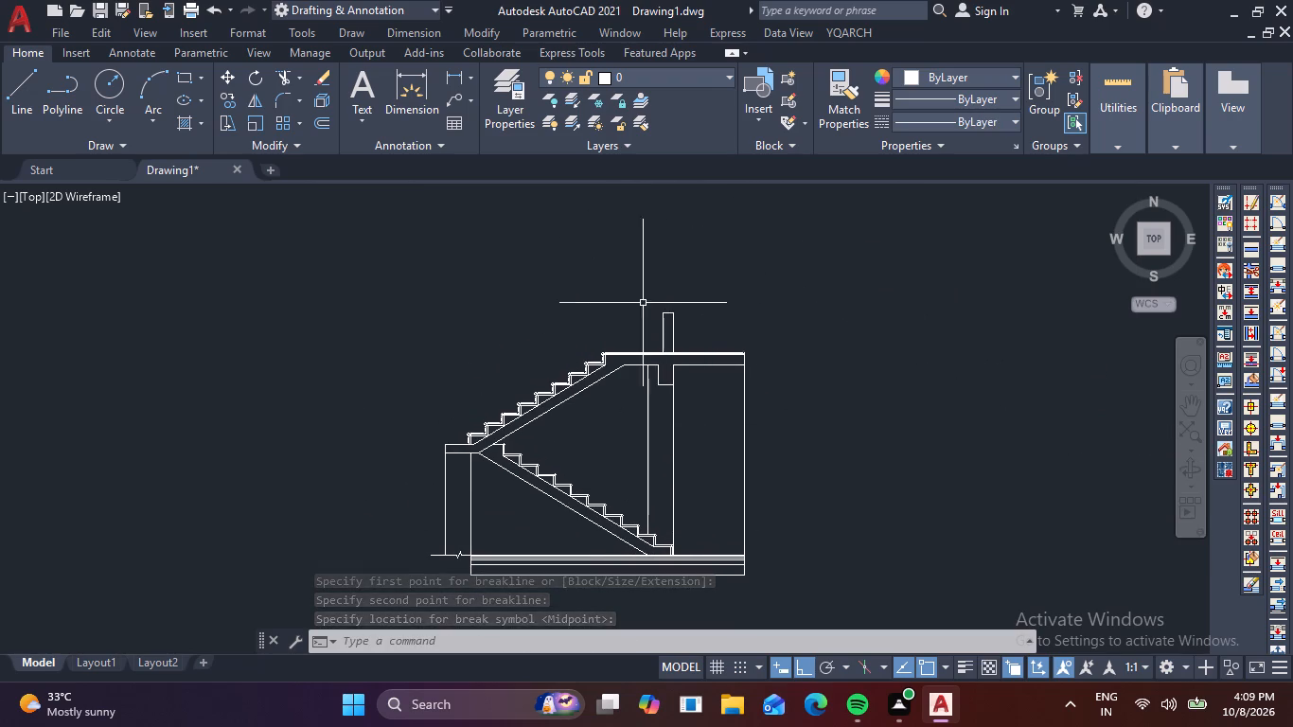
scroll(704, 299, up, 4)
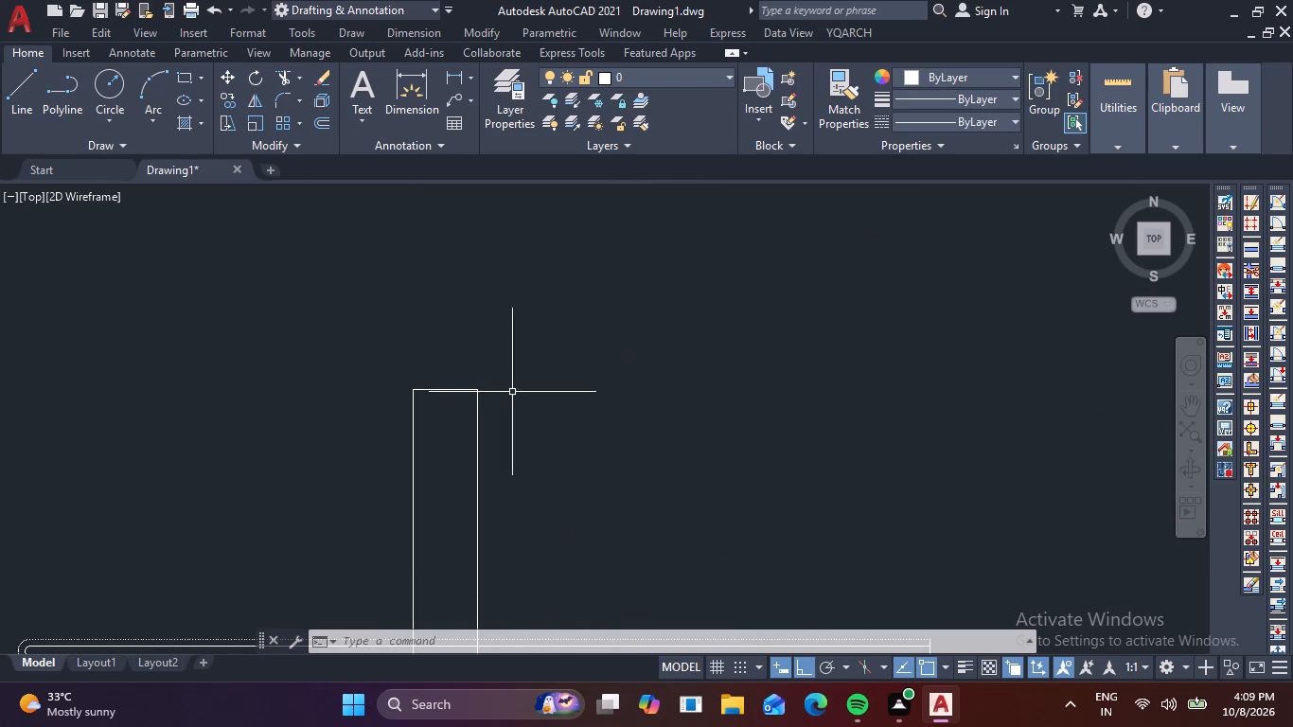
click(454, 399)
click(455, 385)
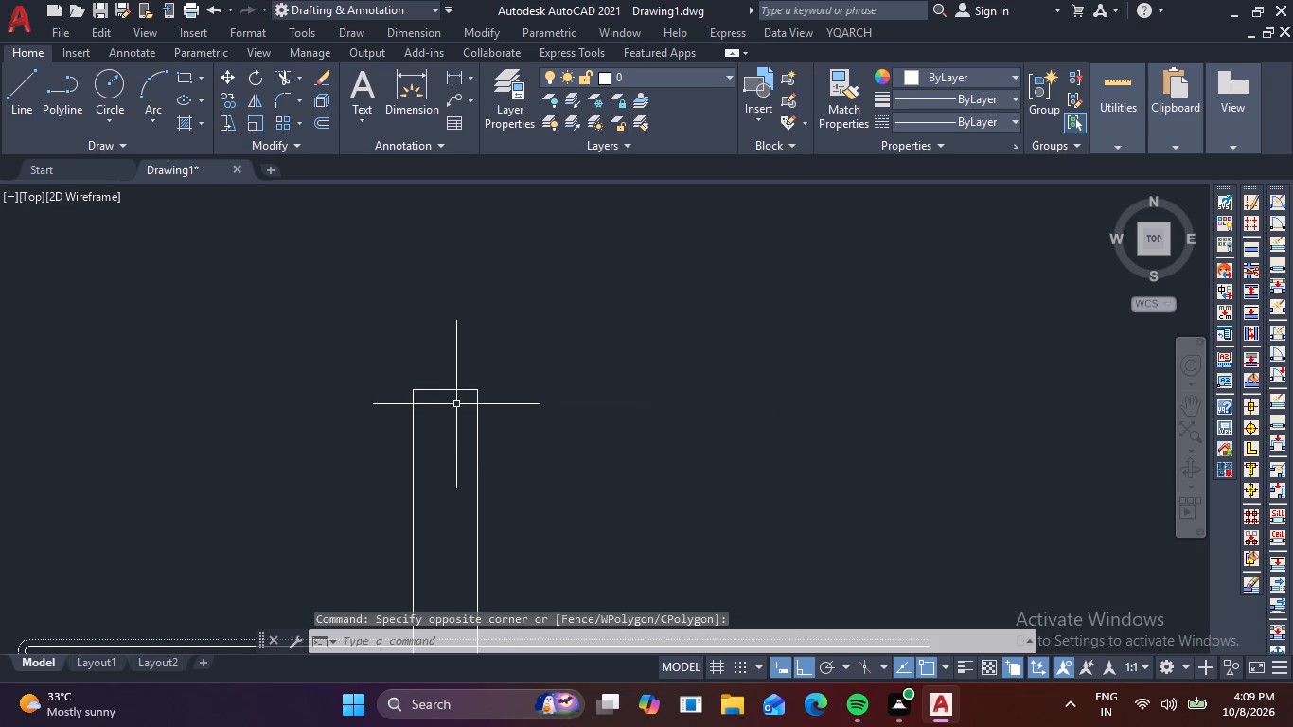
click(465, 404)
click(452, 381)
key(Delete)
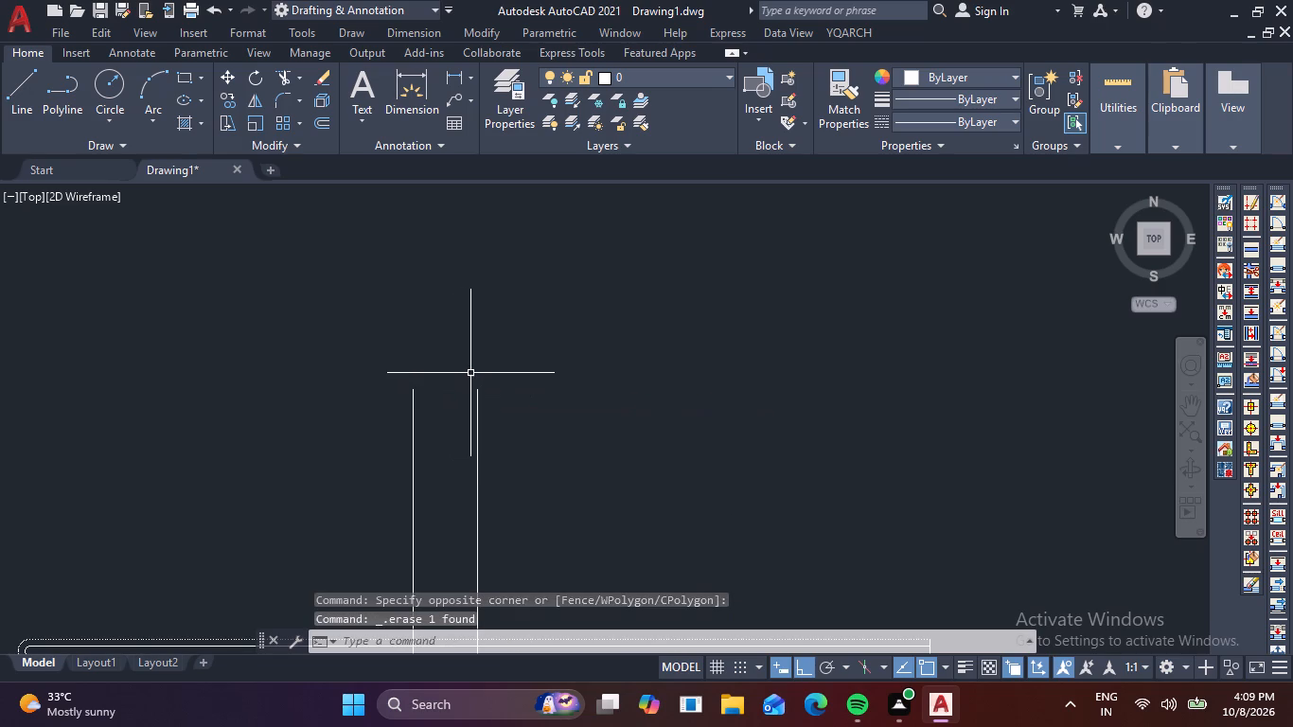
Add a breakline with symbol size 3" across the parapet's top, extending slightly past both faces, with the symbol at its midpoint.
key(b)
text(RE)
text(A)
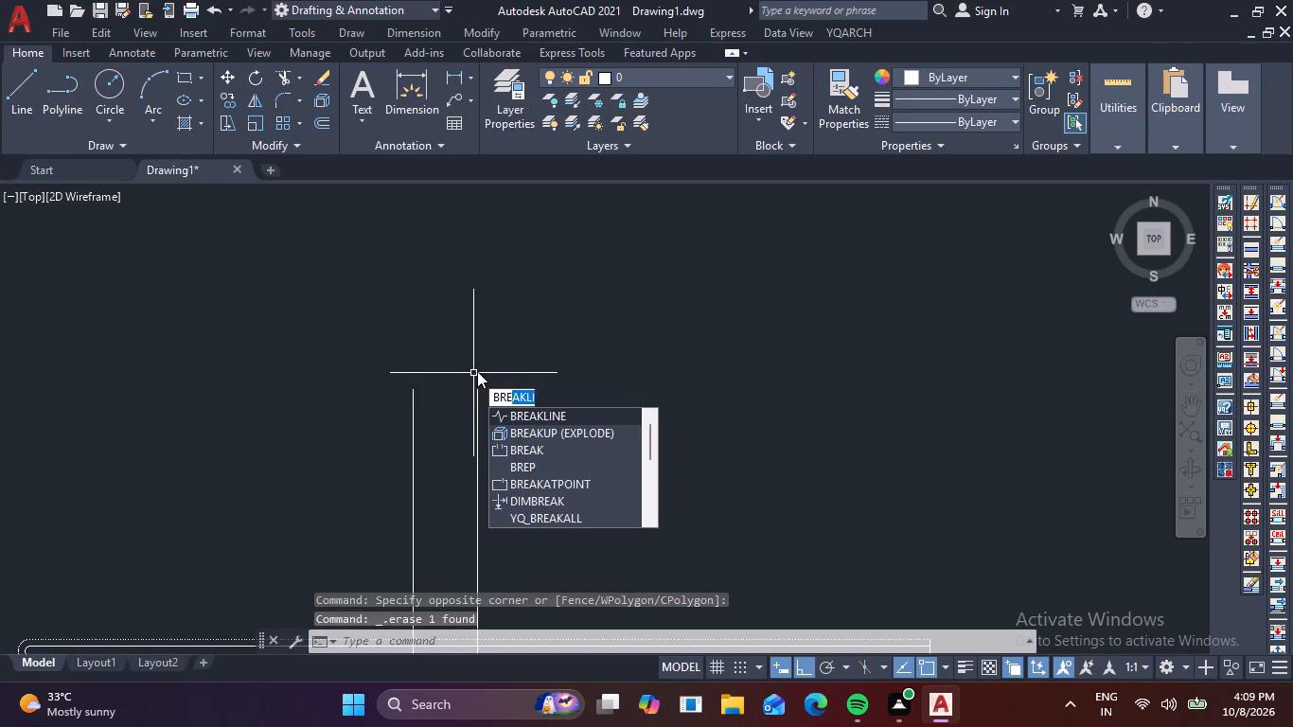
key(space)
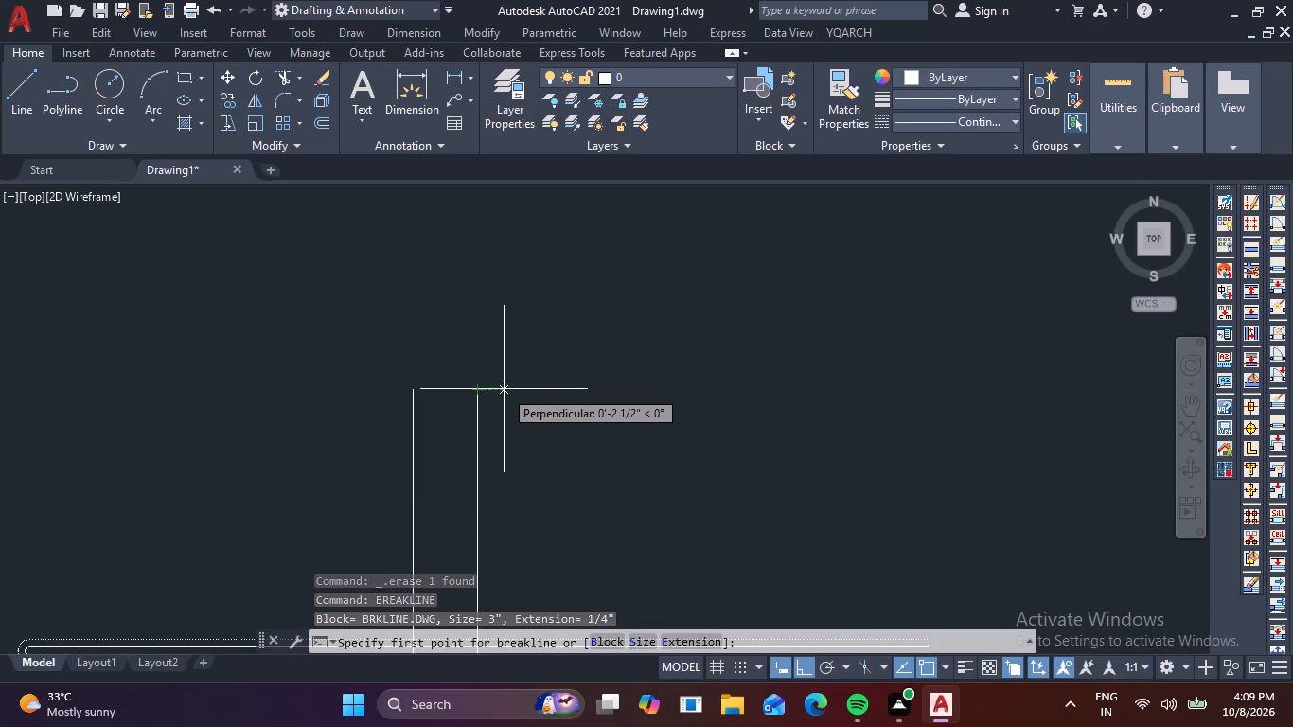
click(504, 389)
click(395, 388)
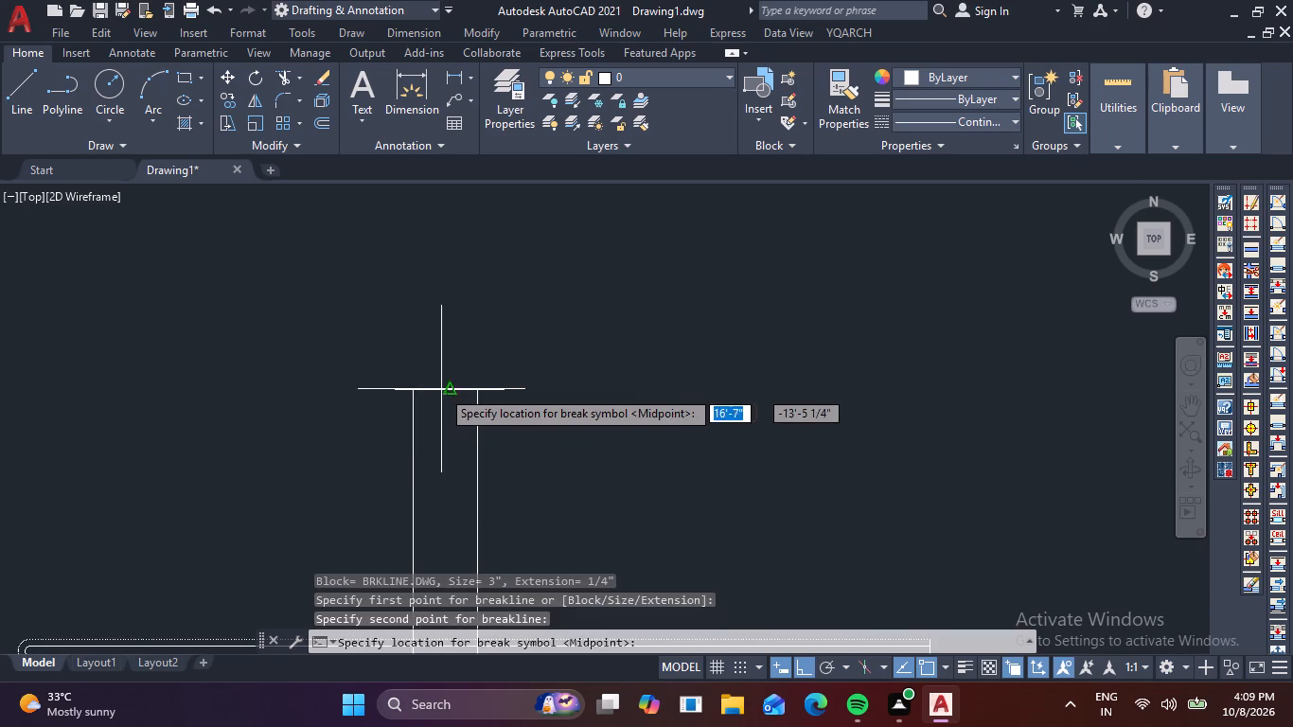
click(446, 389)
Hatch the lowest 6" floor layer with the GRAVEL pattern at scale 4.
scroll(644, 384, down, 4)
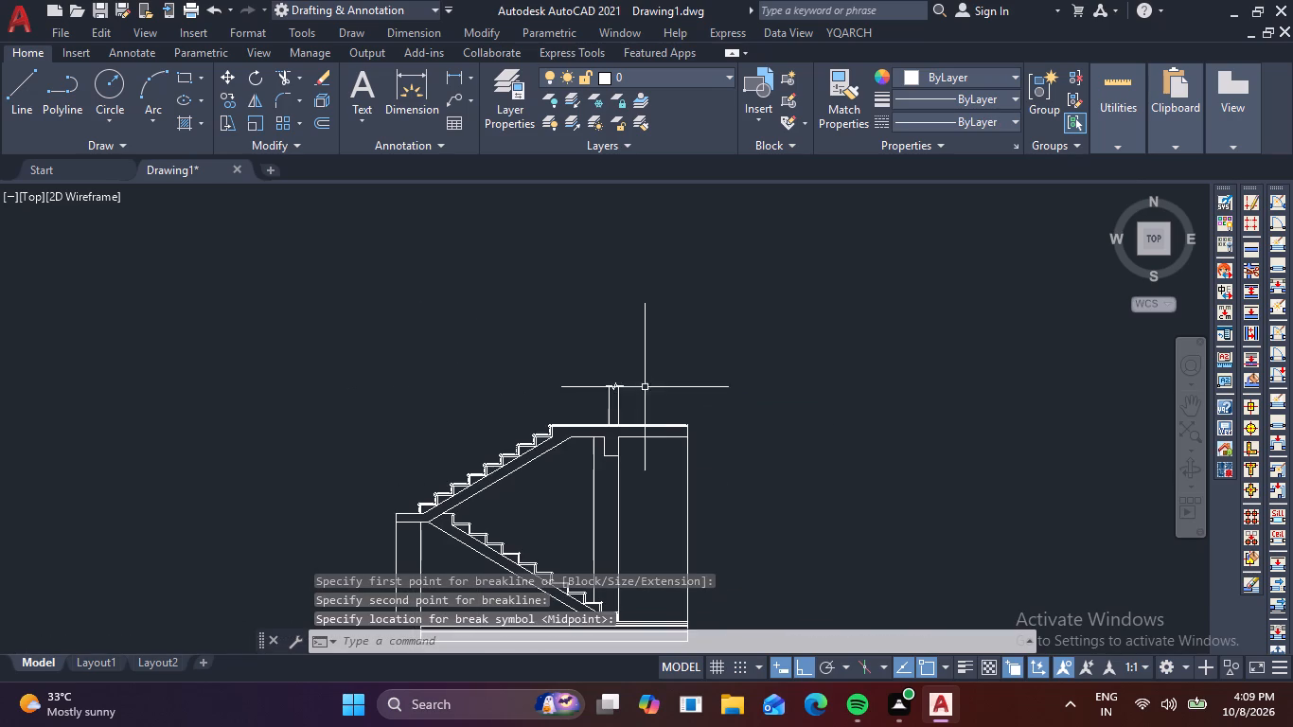
middle_drag(665, 423, 693, 293)
scroll(475, 532, up, 4)
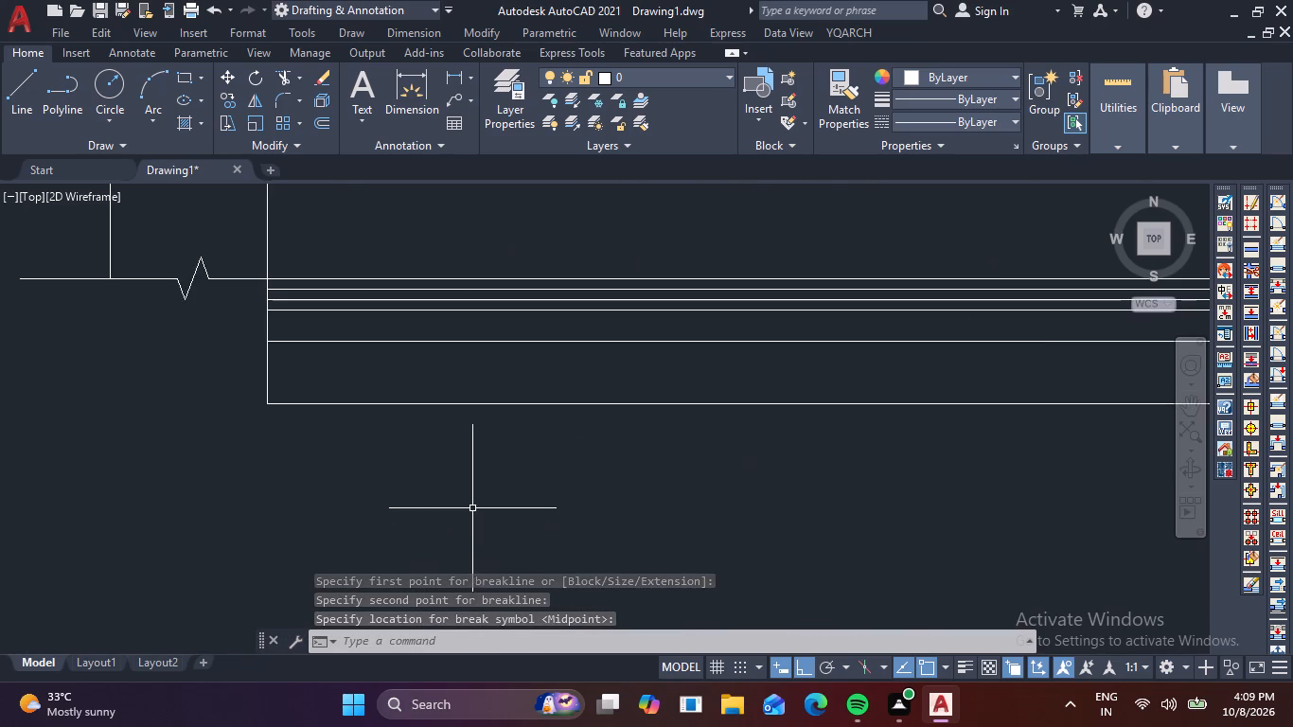
scroll(472, 508, down, 2)
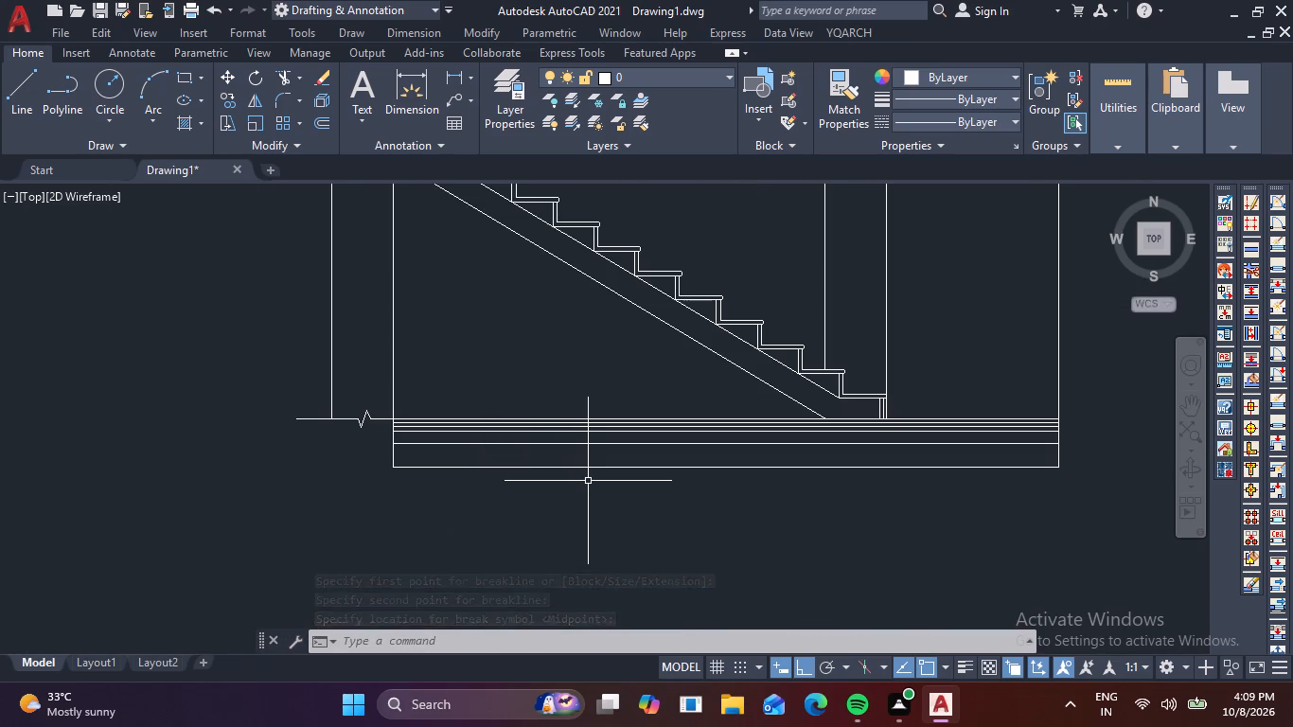
key(h)
key(space)
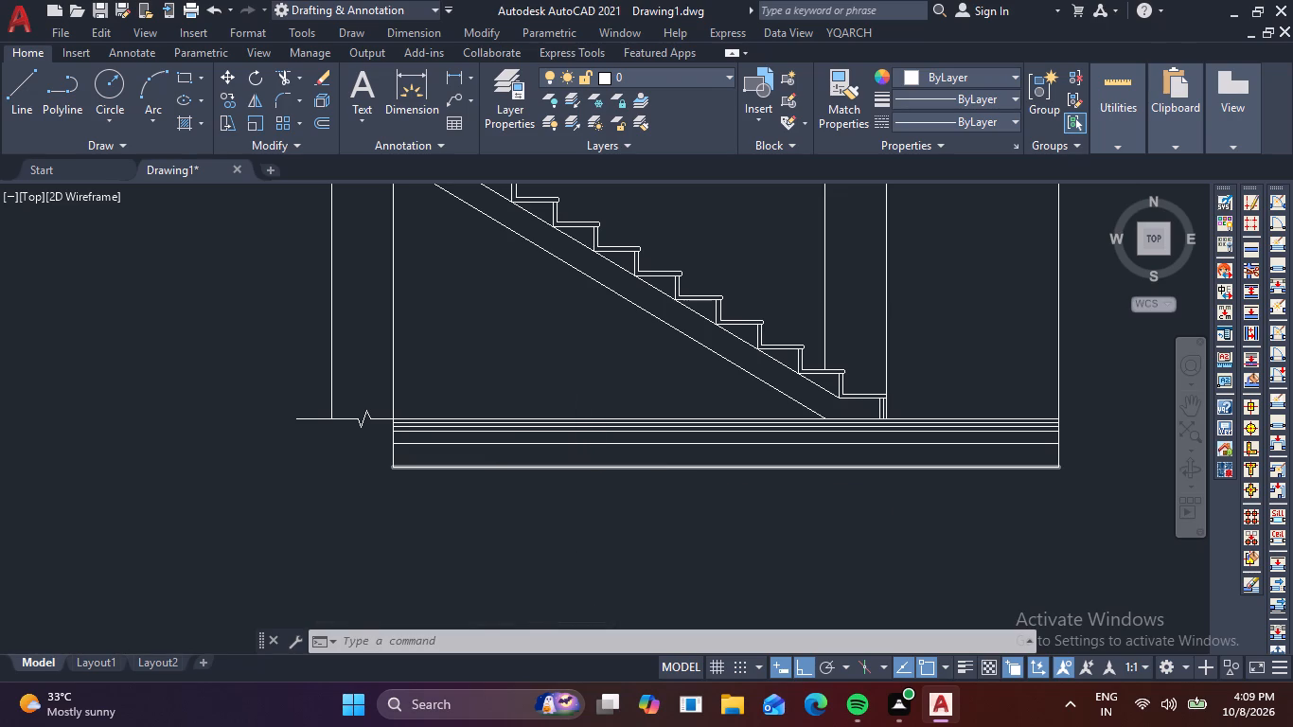
click(431, 124)
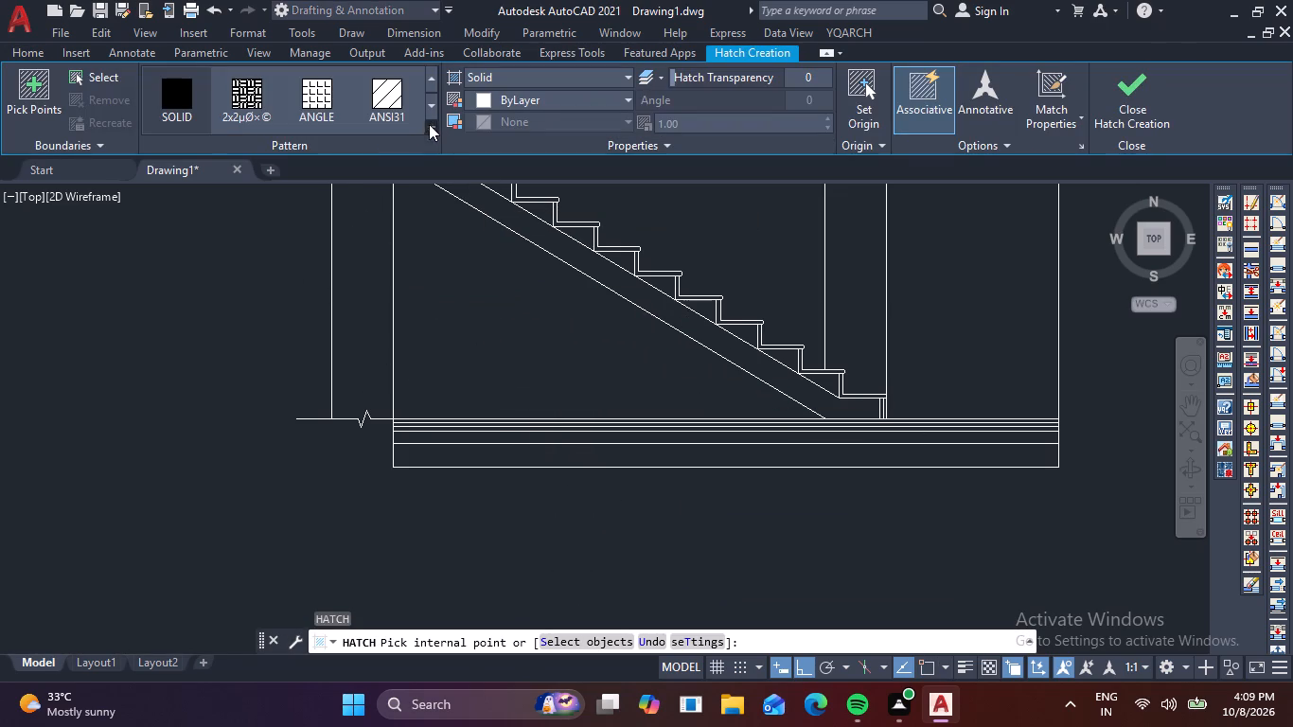
scroll(375, 134, down, 11)
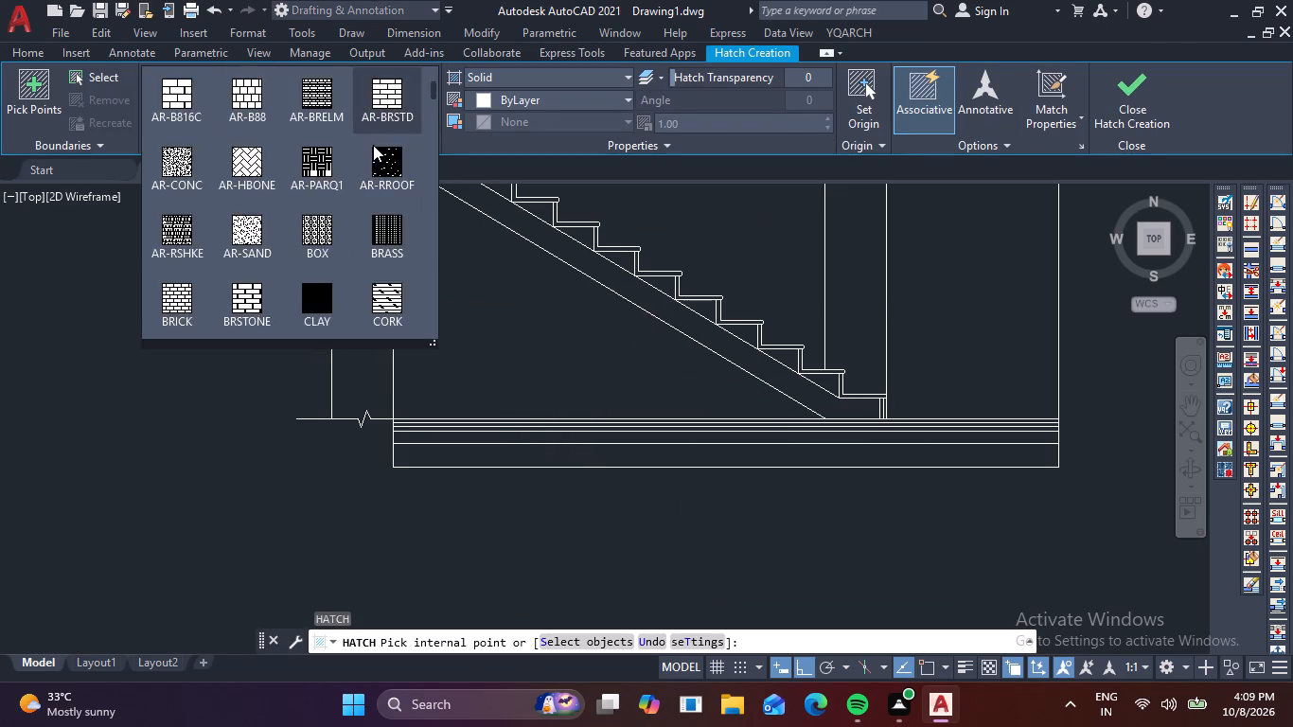
scroll(373, 145, down, 18)
scroll(375, 148, up, 2)
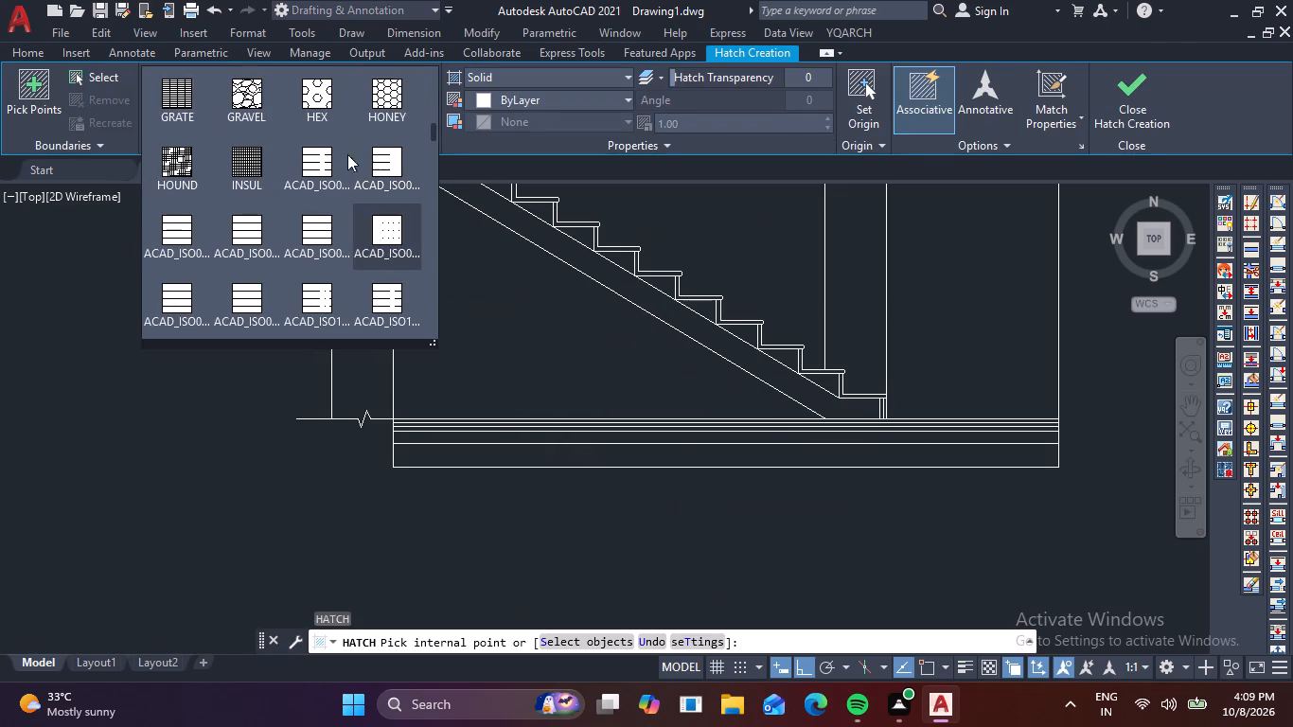
click(243, 151)
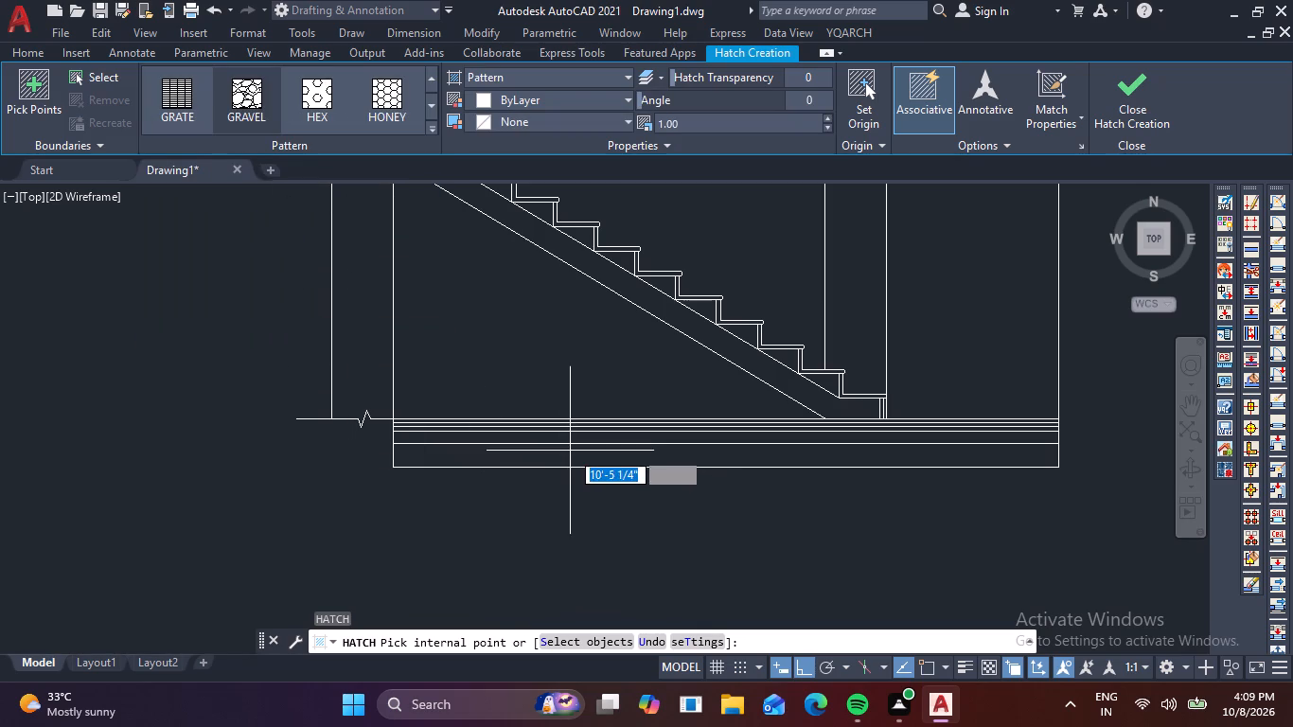
click(570, 450)
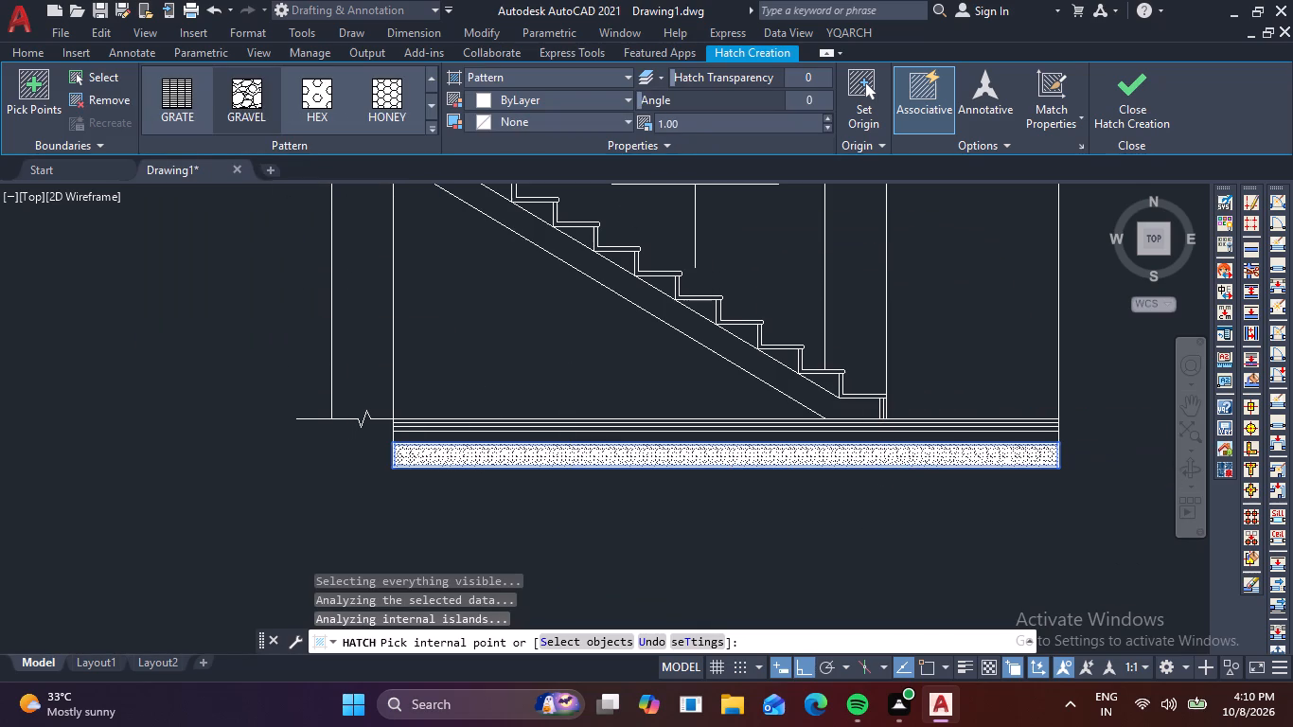
click(693, 124)
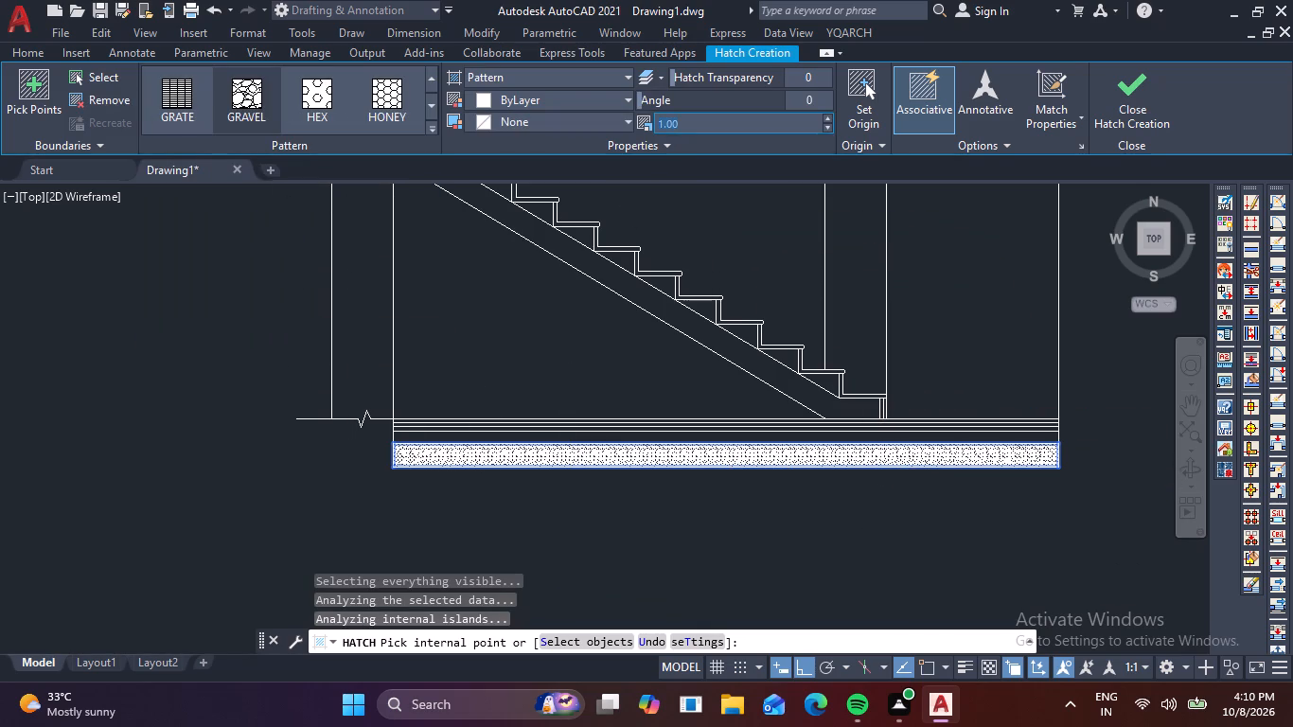
key(4)
key(Return)
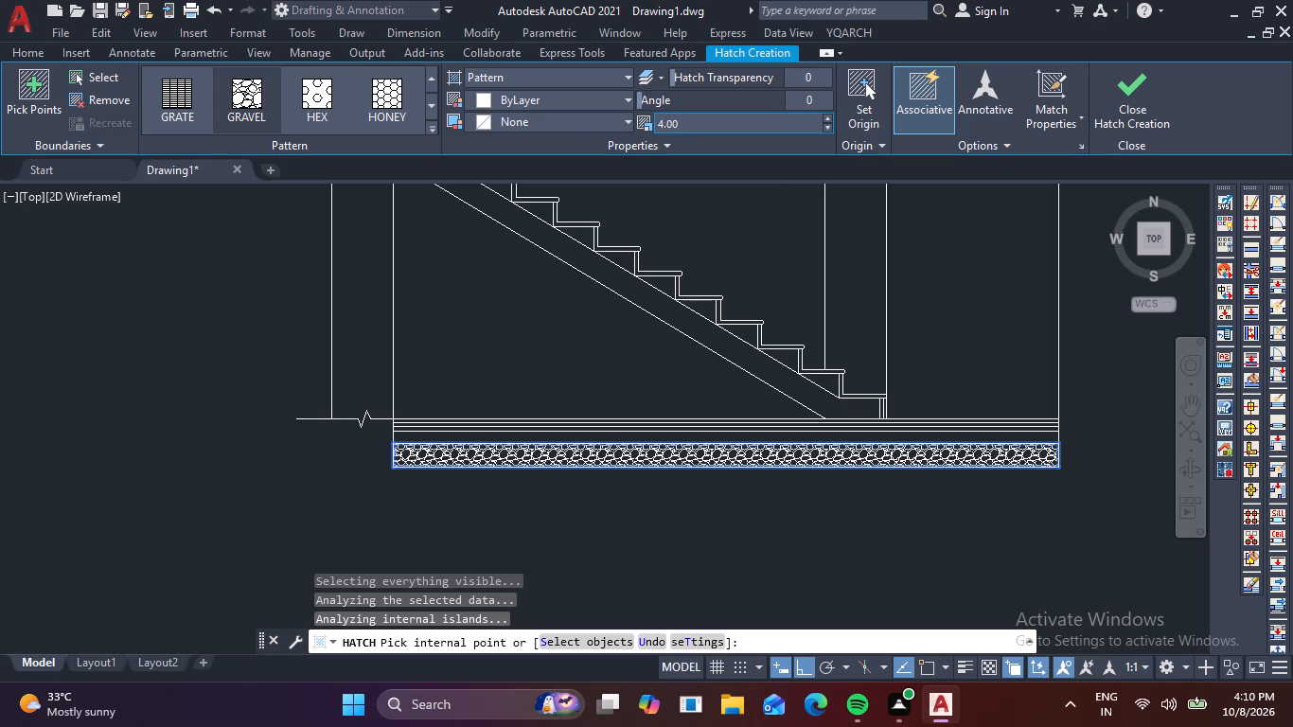
Set the gravel hatch's scale to 6.
click(692, 119)
key(BackSpace)
key(6)
key(Return)
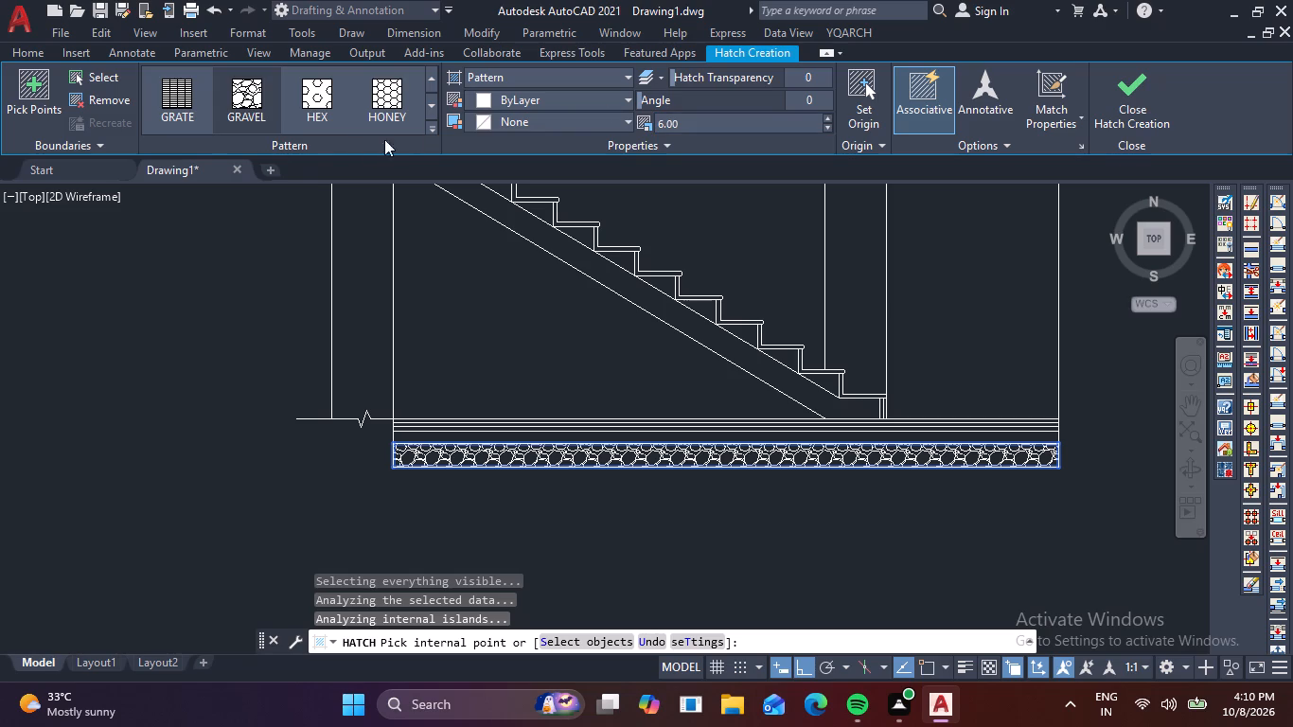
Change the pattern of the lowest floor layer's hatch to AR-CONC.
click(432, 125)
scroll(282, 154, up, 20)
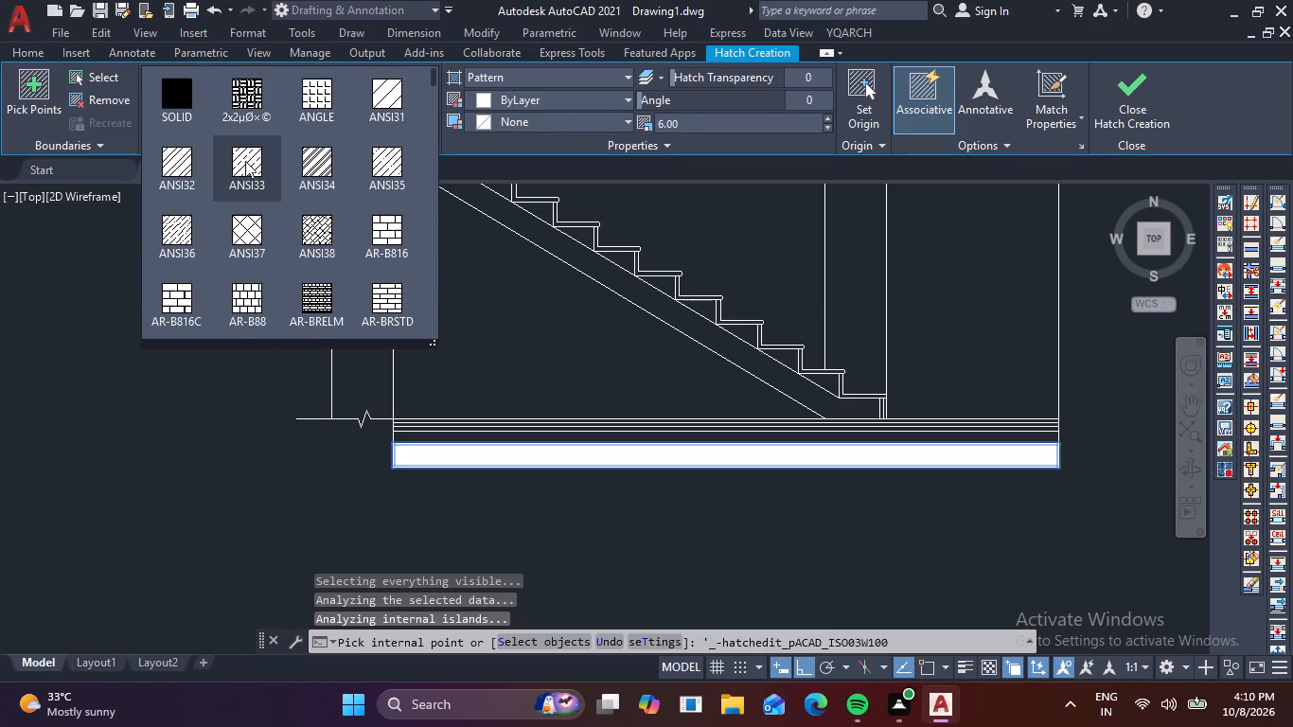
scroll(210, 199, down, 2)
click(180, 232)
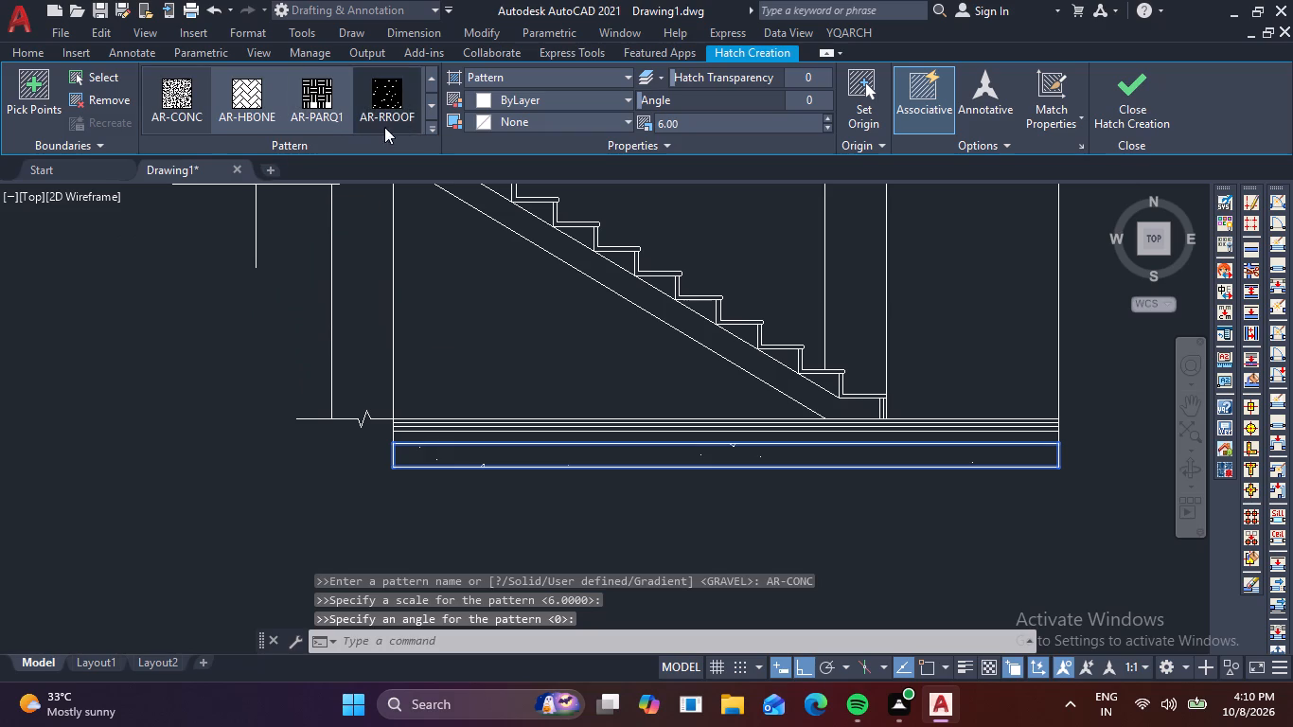
Set the lowest floor layer's hatch pattern back to GRAVEL and finish the hatch.
click(427, 130)
scroll(345, 158, down, 10)
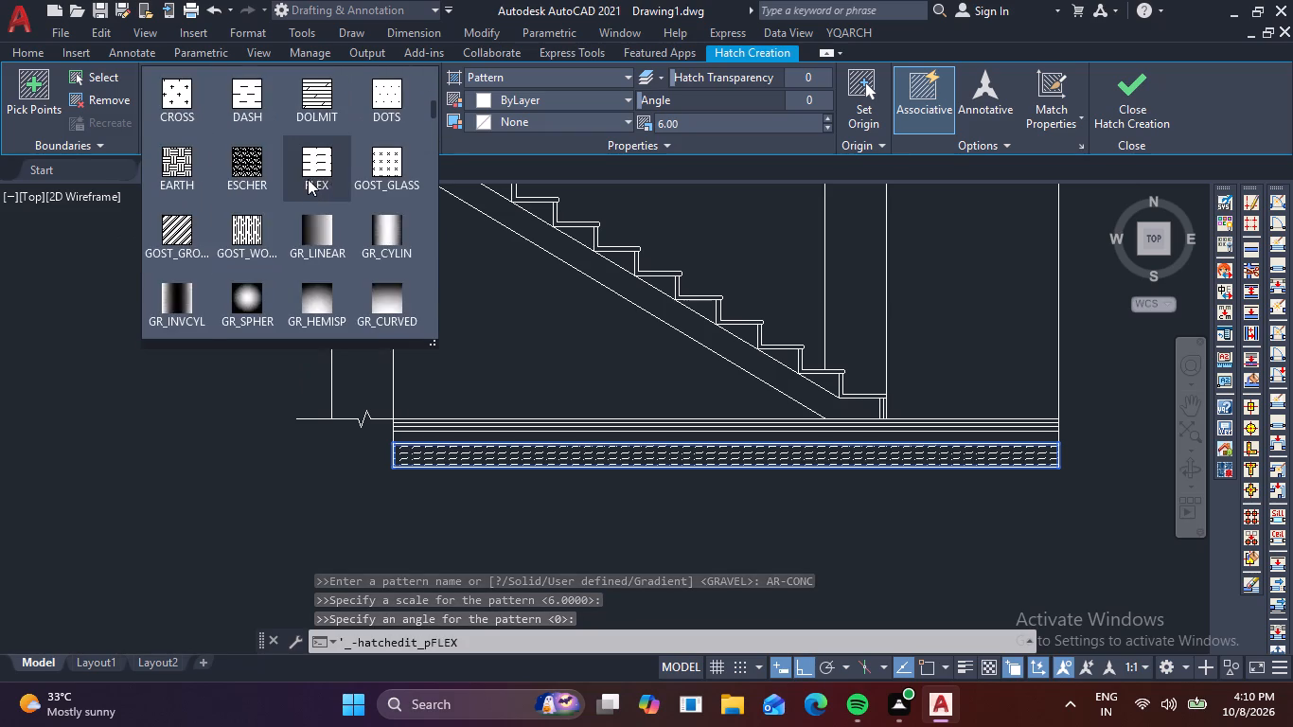
scroll(308, 179, down, 5)
scroll(300, 162, up, 3)
click(251, 212)
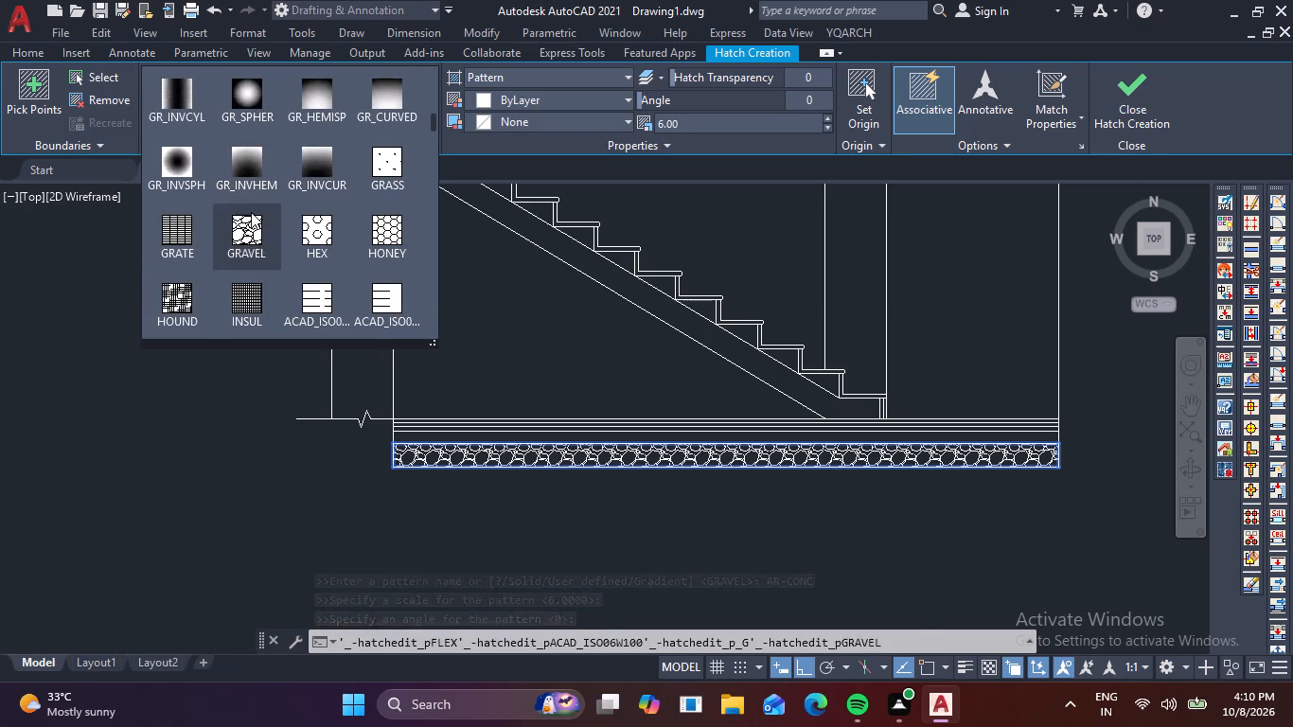
click(1113, 80)
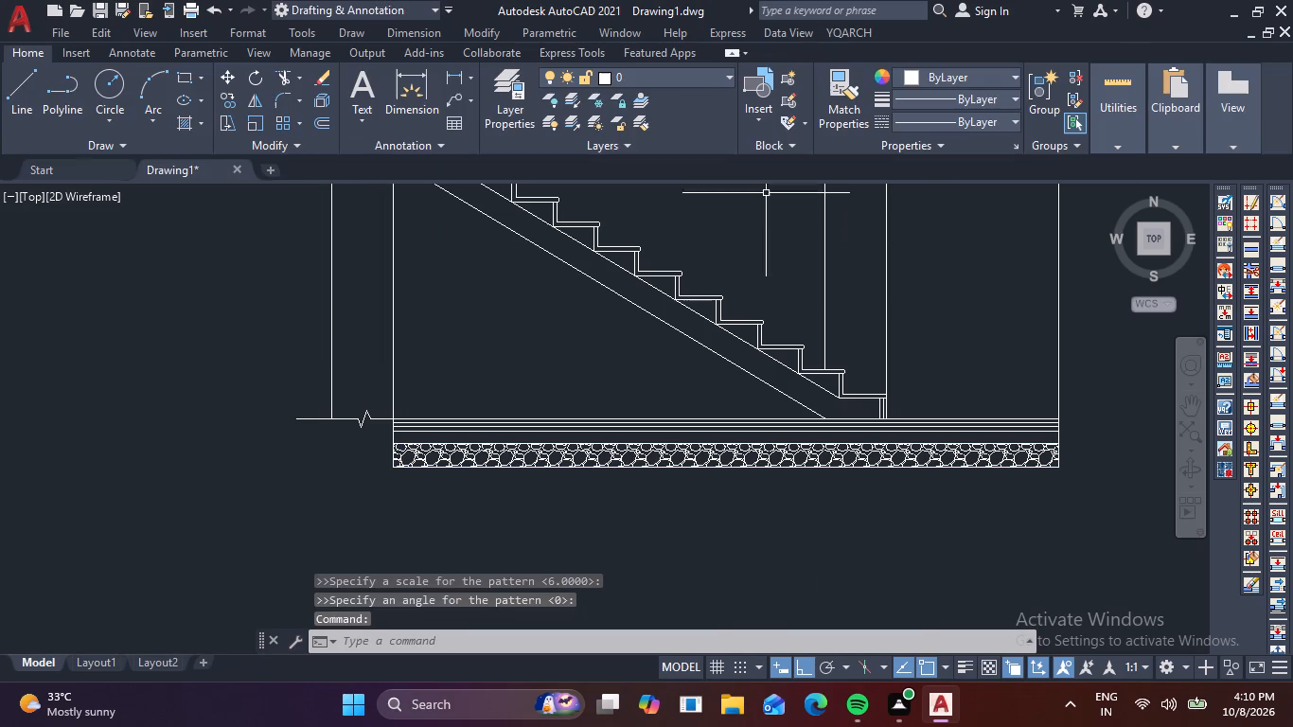
Hatch the floor layer directly above the gravel with the AR-CONC pattern at scale 1.
key(h)
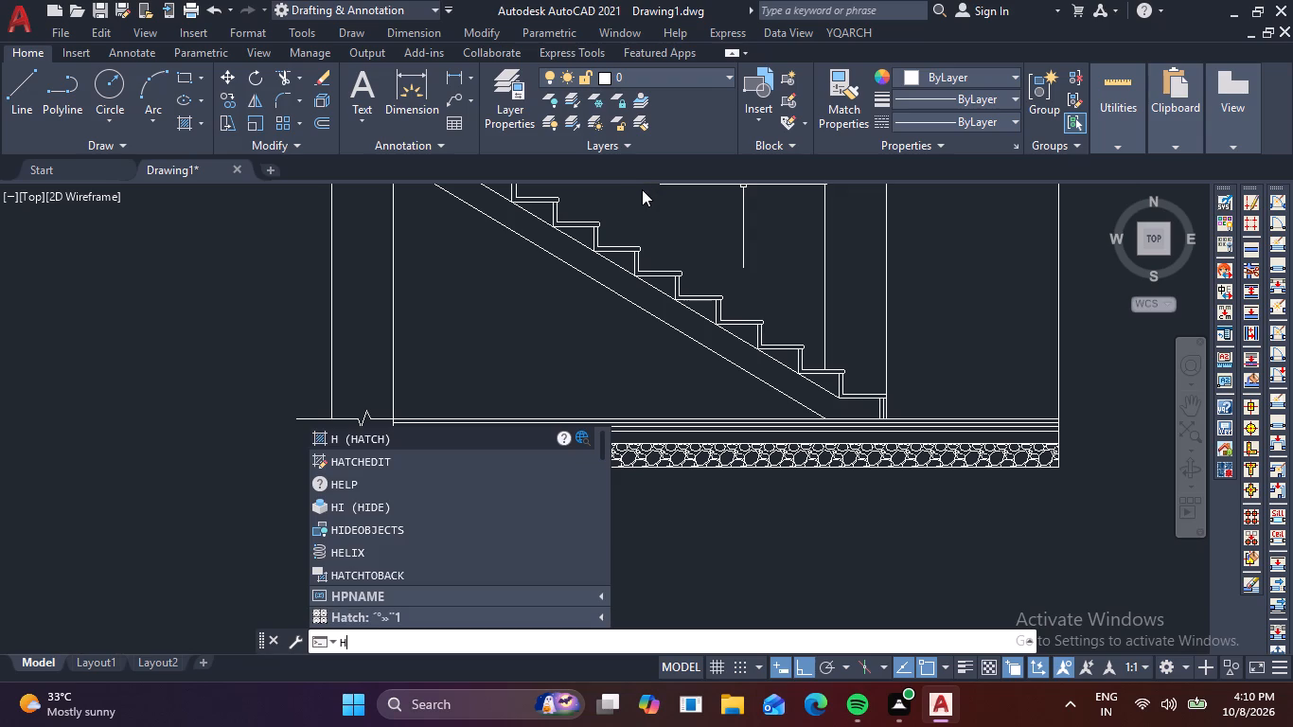
key(space)
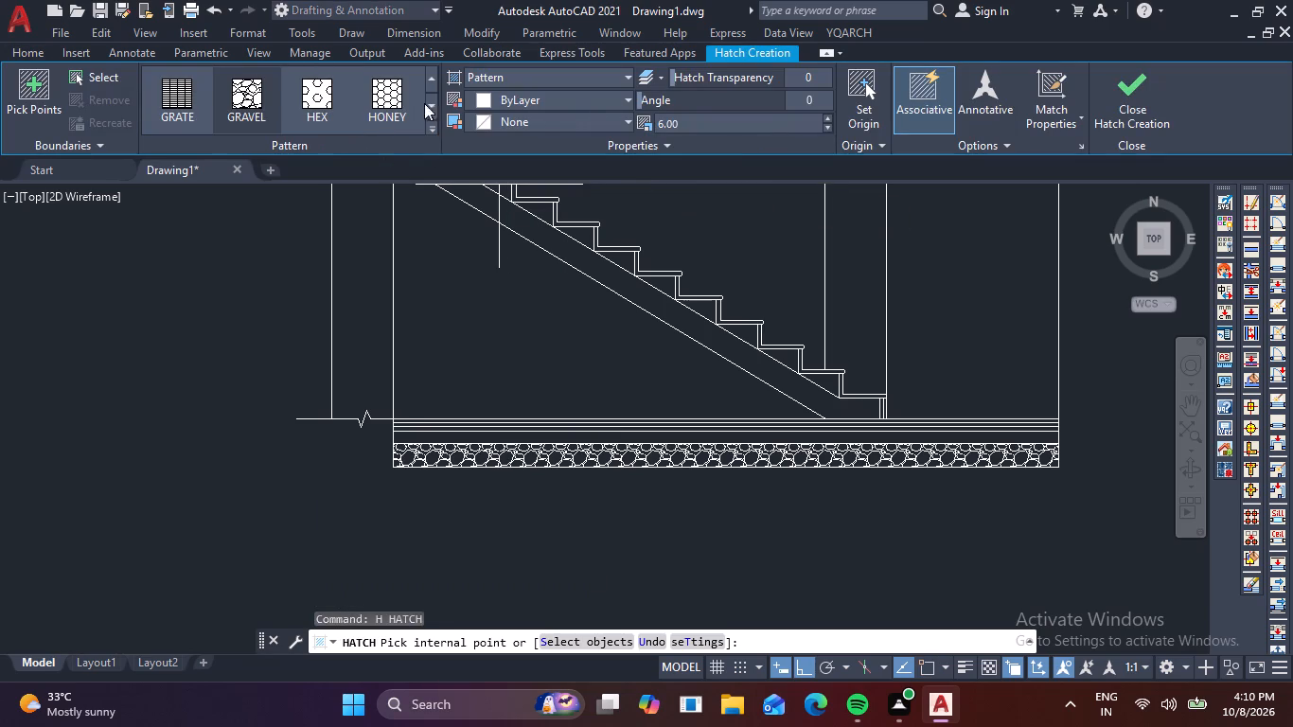
click(431, 126)
scroll(335, 134, up, 9)
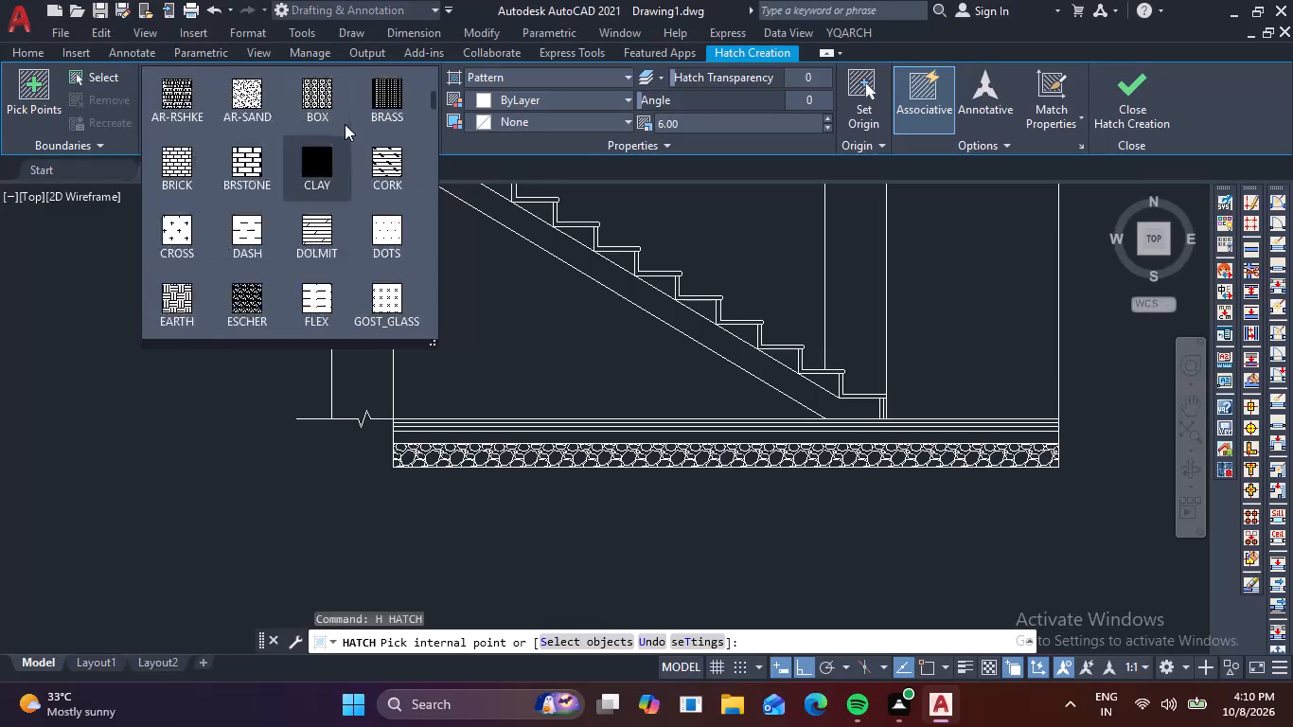
scroll(345, 124, up, 4)
click(181, 297)
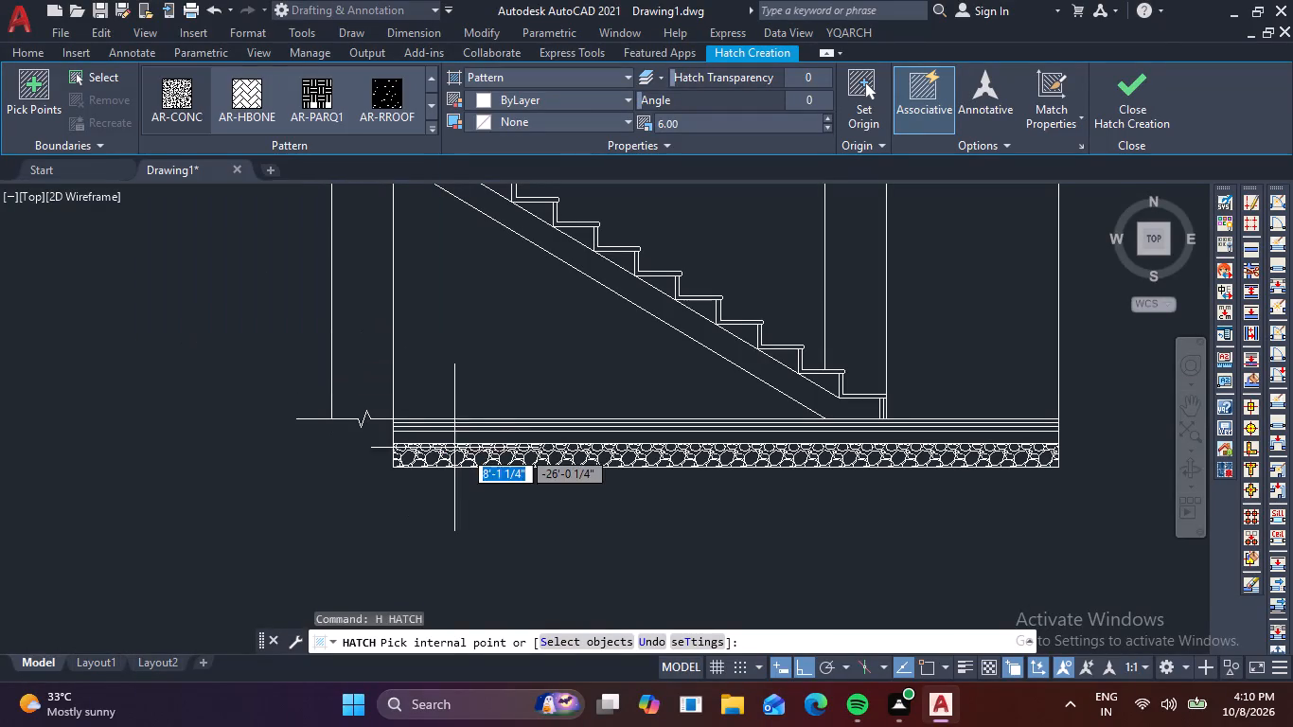
click(505, 435)
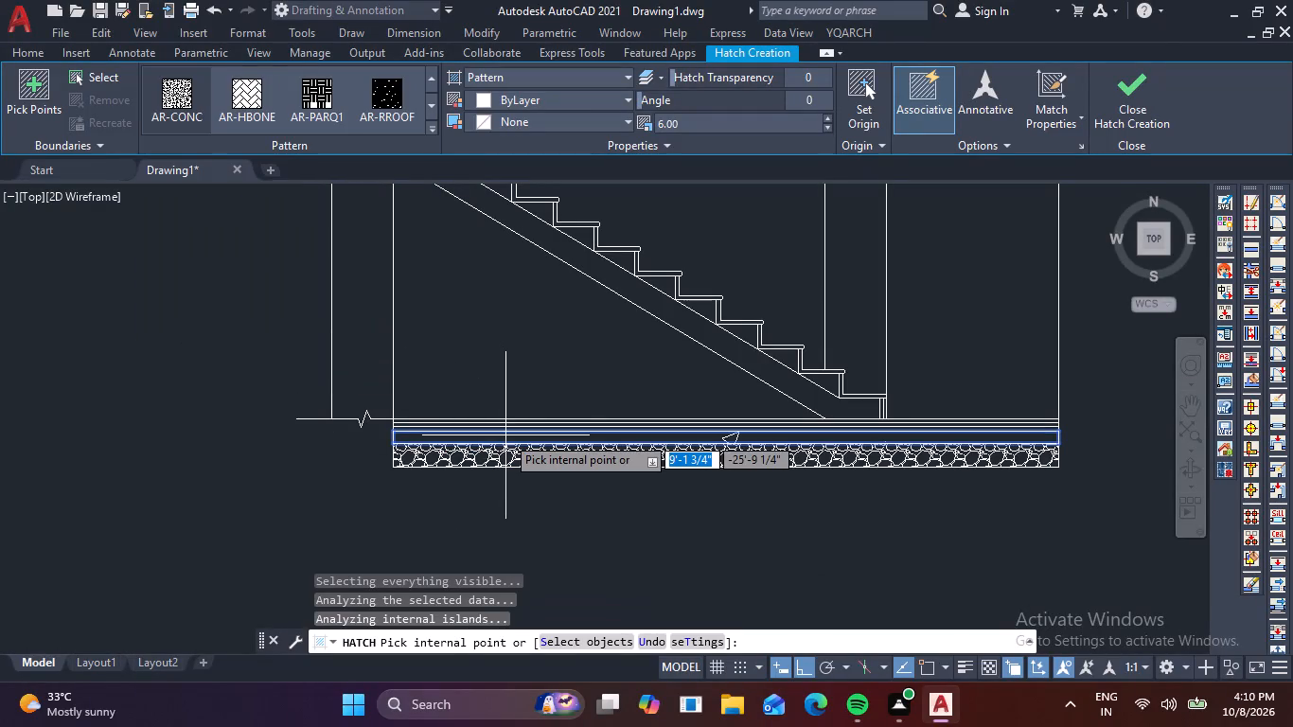
click(719, 124)
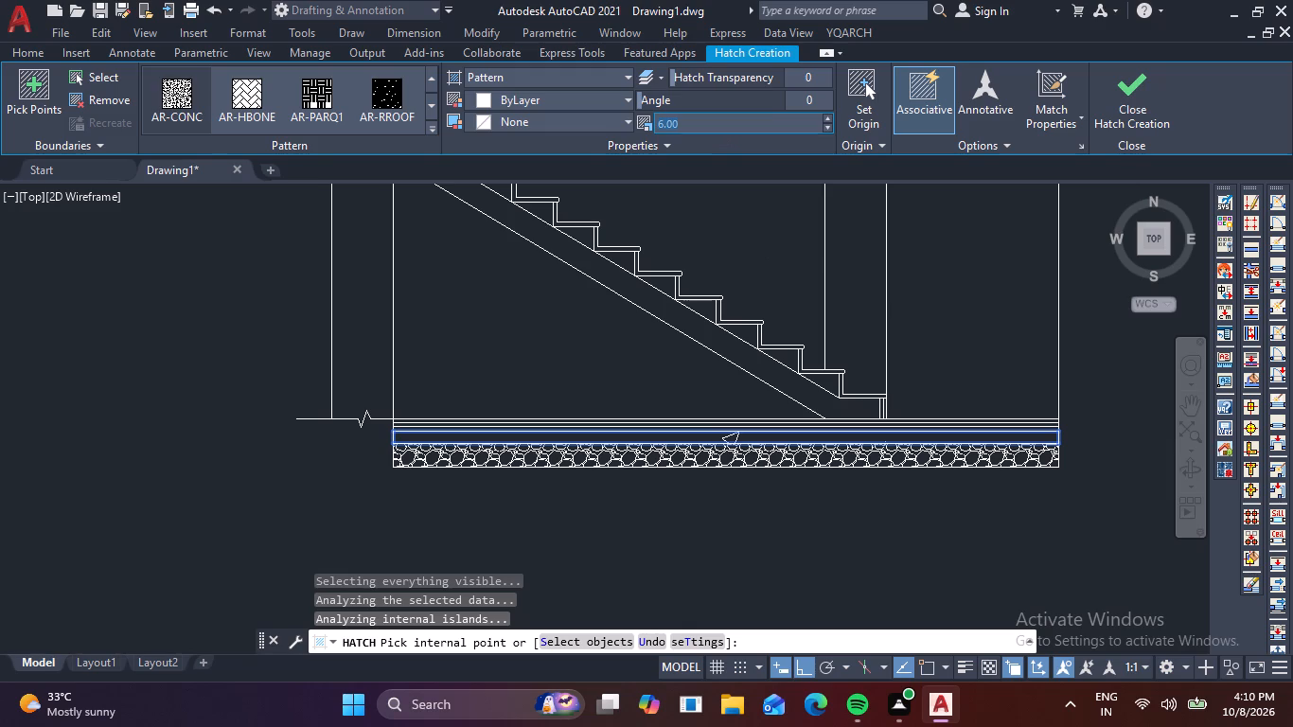
key(1)
key(Return)
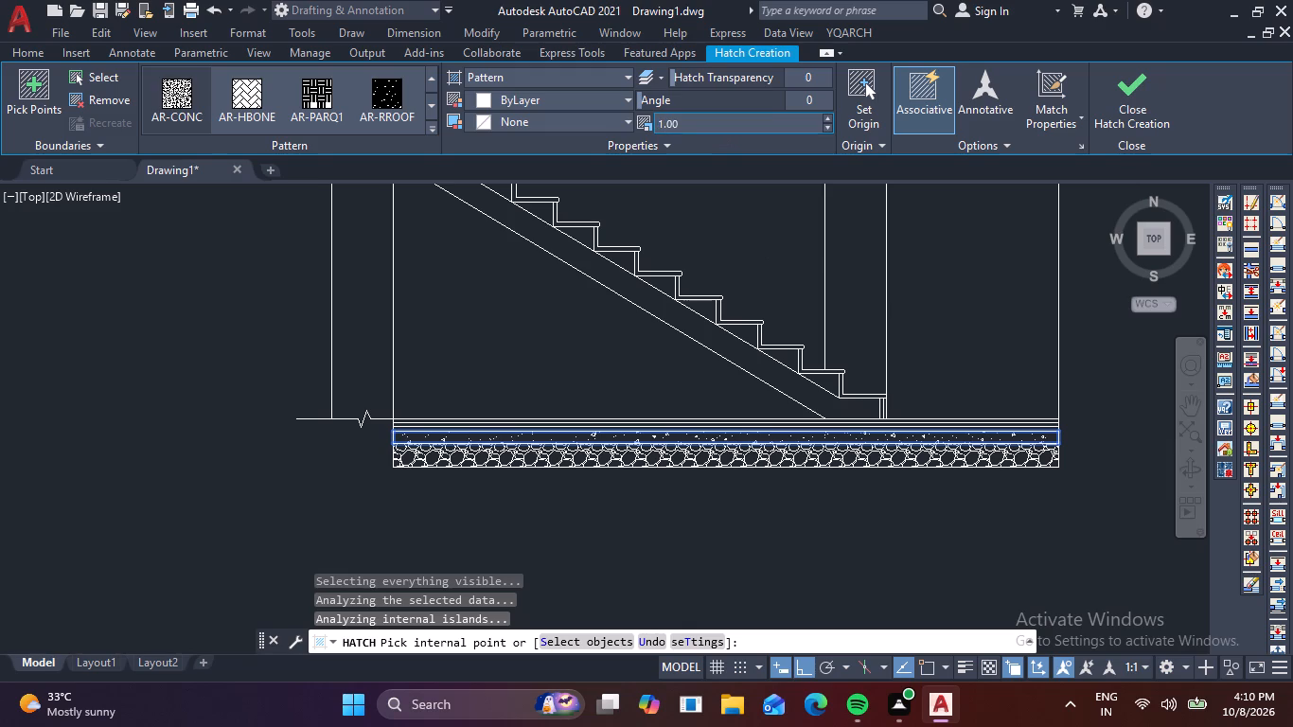
Set the concrete hatch's scale to 0.8 and finish the hatch.
text(.8)
key(Return)
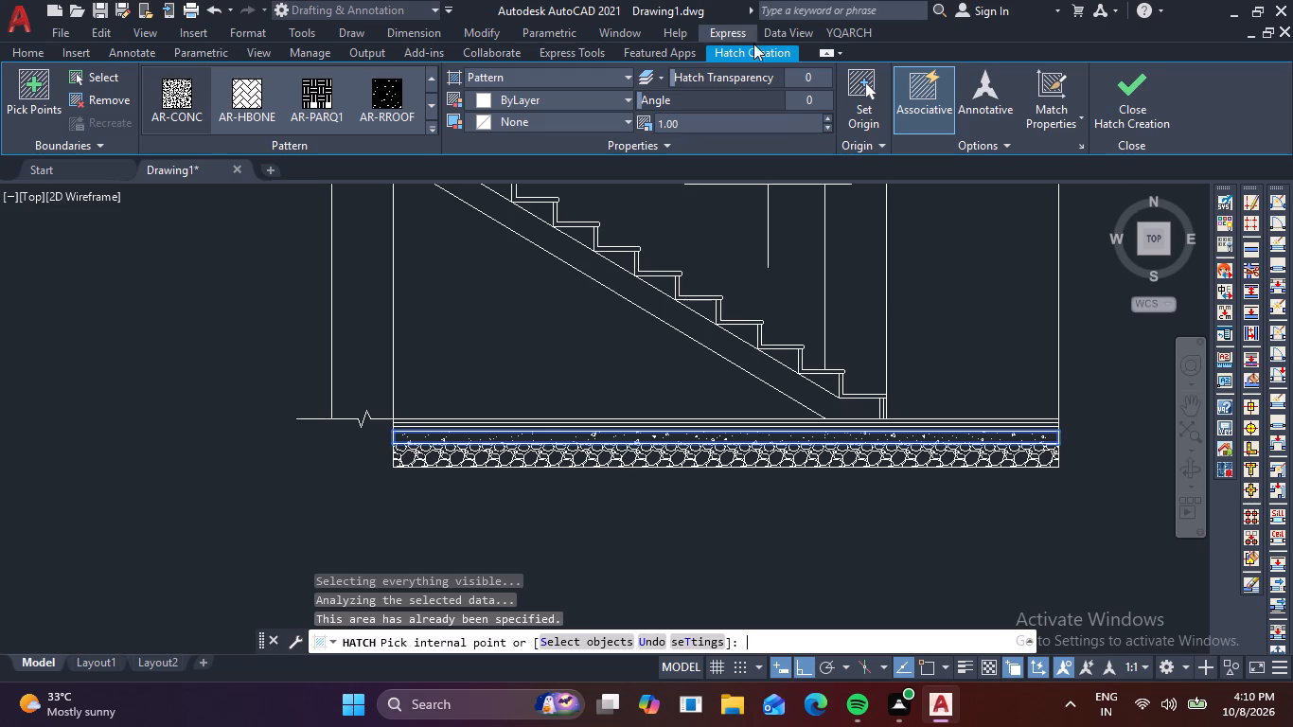
click(696, 121)
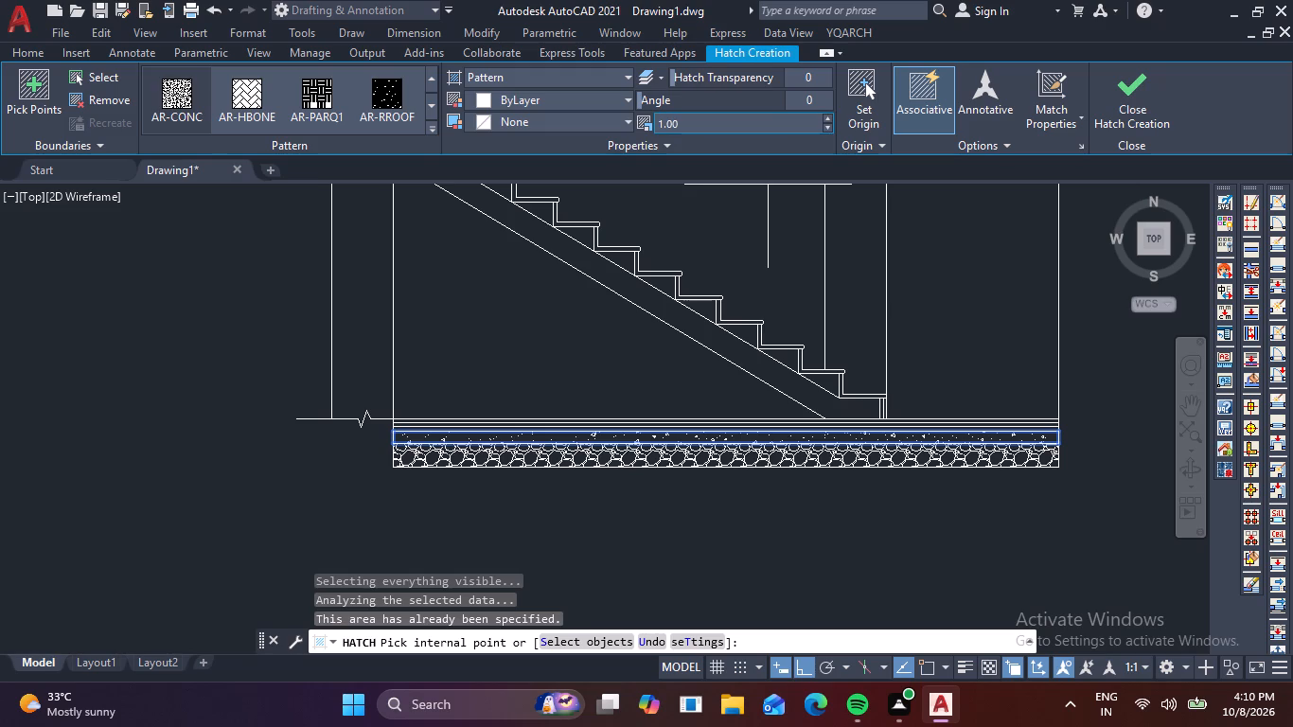
click(696, 121)
text(.8)
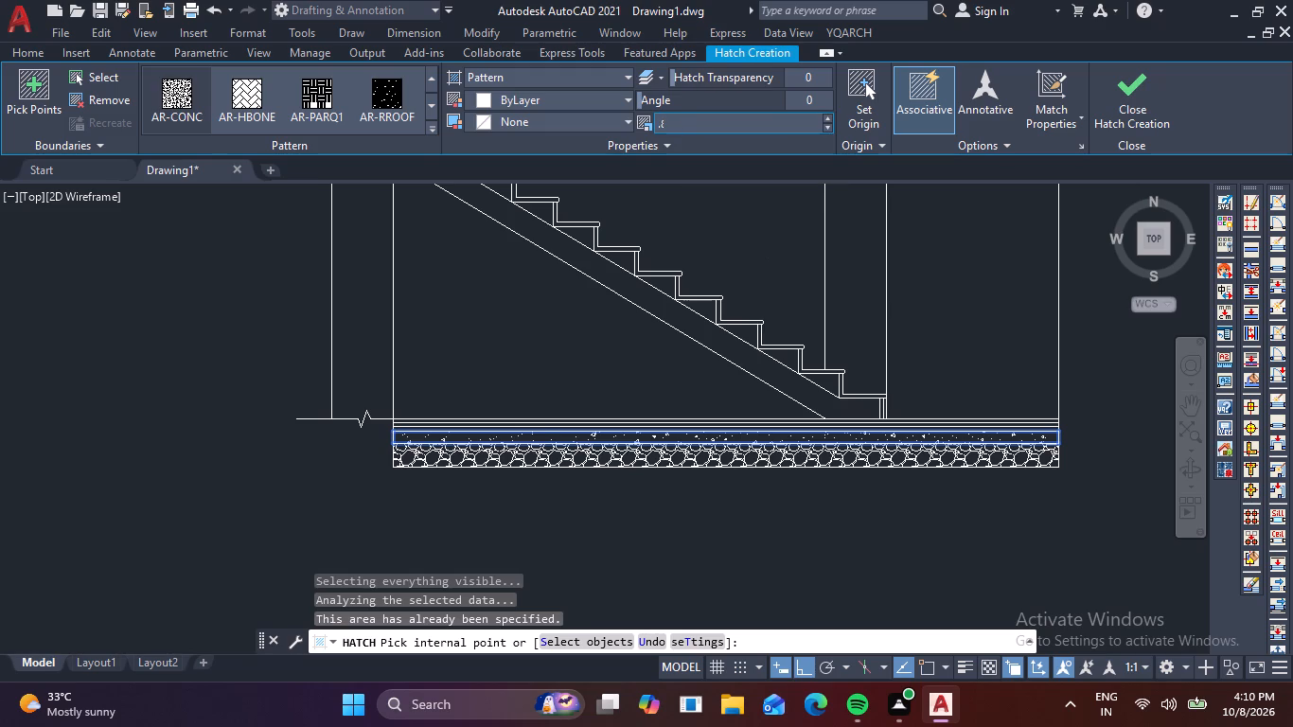
key(Return)
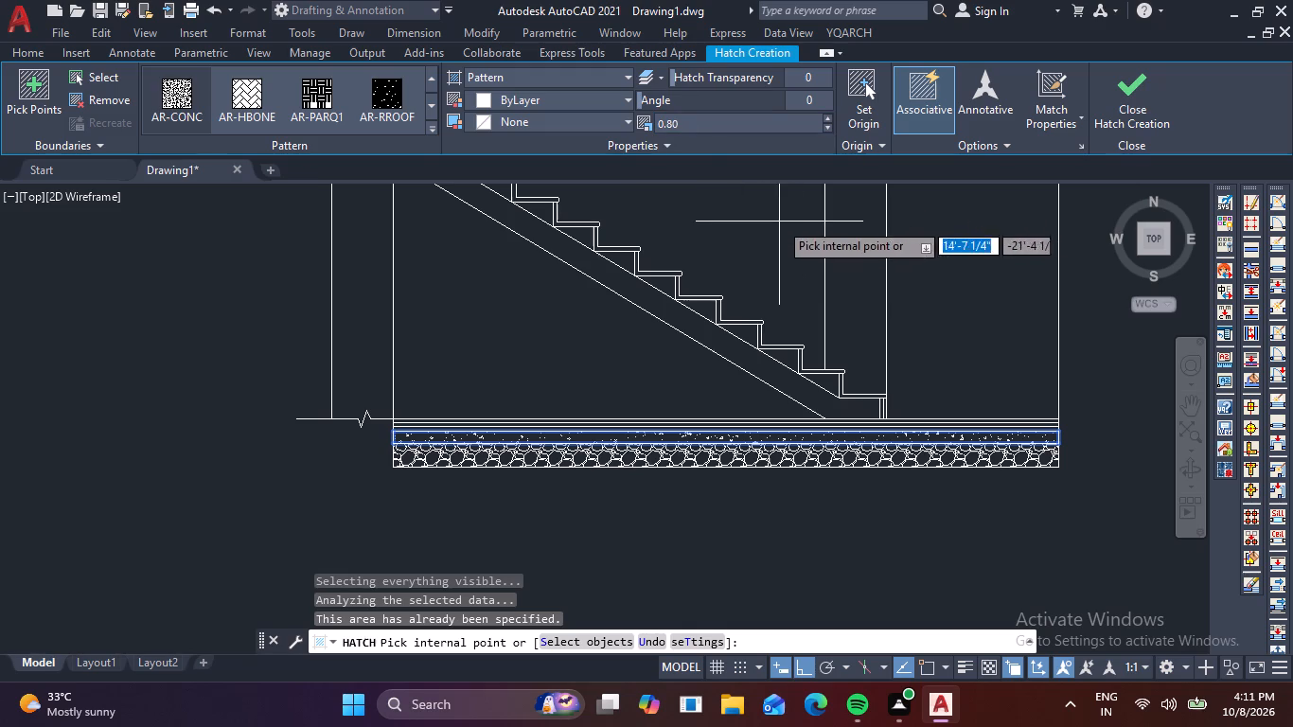
key(Escape)
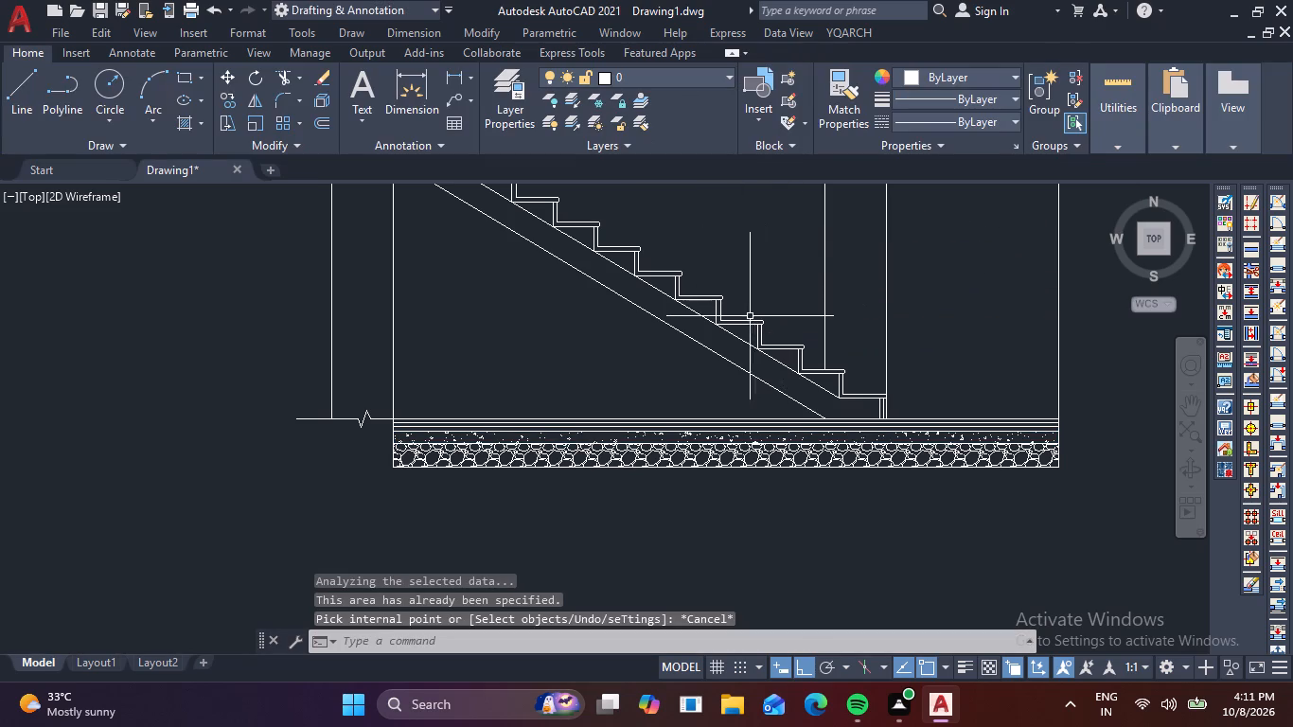
Assign the ACAD_ISO07W100 linetype to the two thin-layer lines between the floor line and the concrete layer.
scroll(718, 326, down, 2)
middle_drag(743, 309, 691, 373)
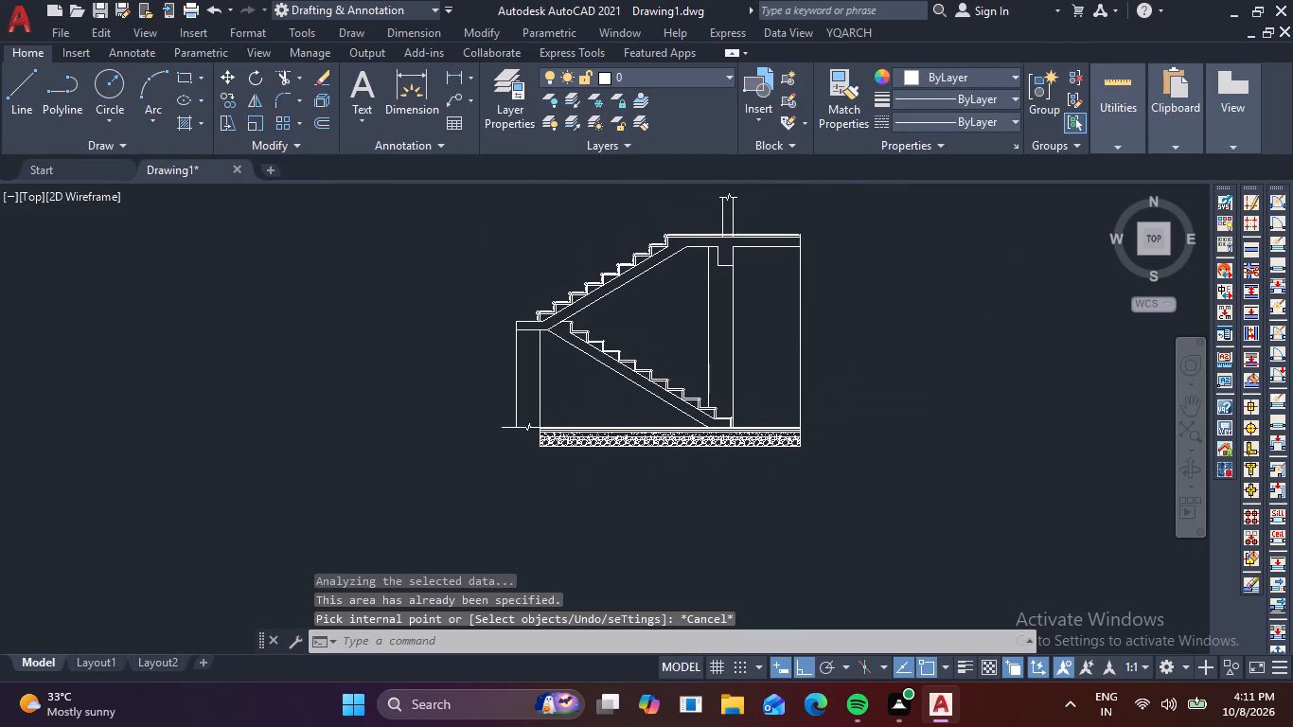
scroll(637, 417, up, 2)
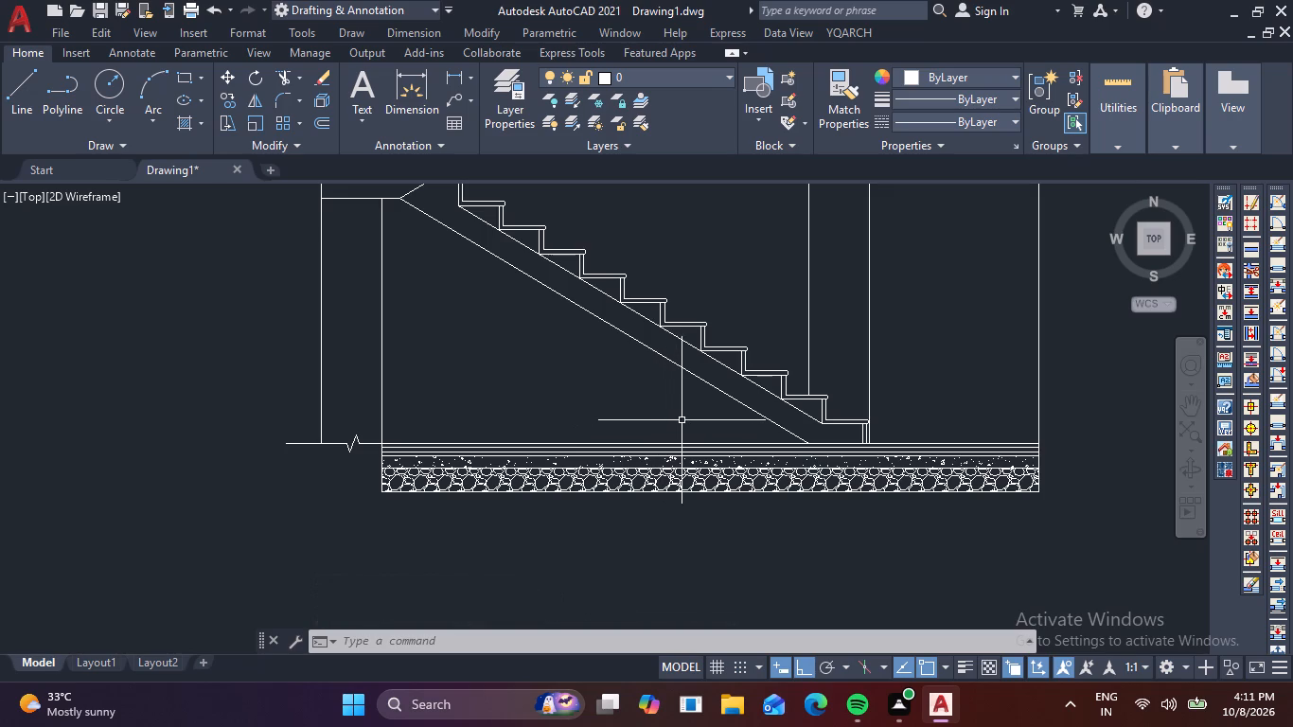
scroll(712, 449, up, 3)
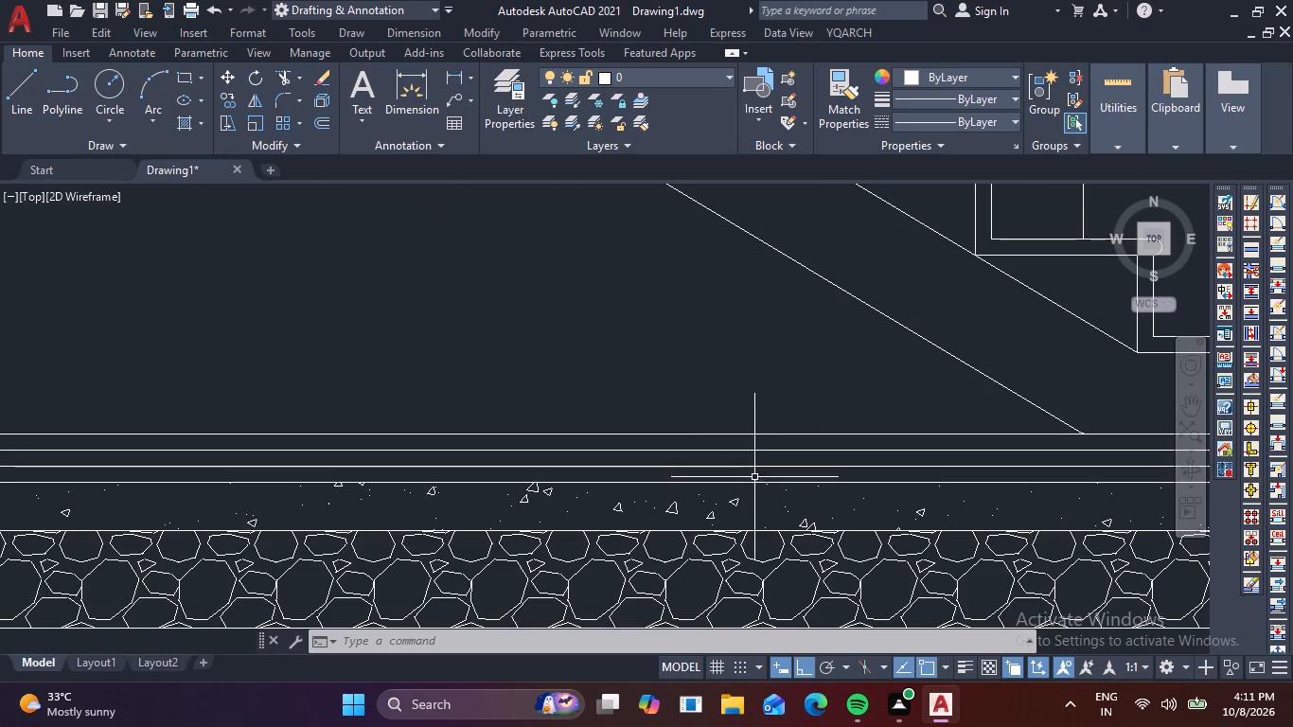
click(754, 477)
click(717, 443)
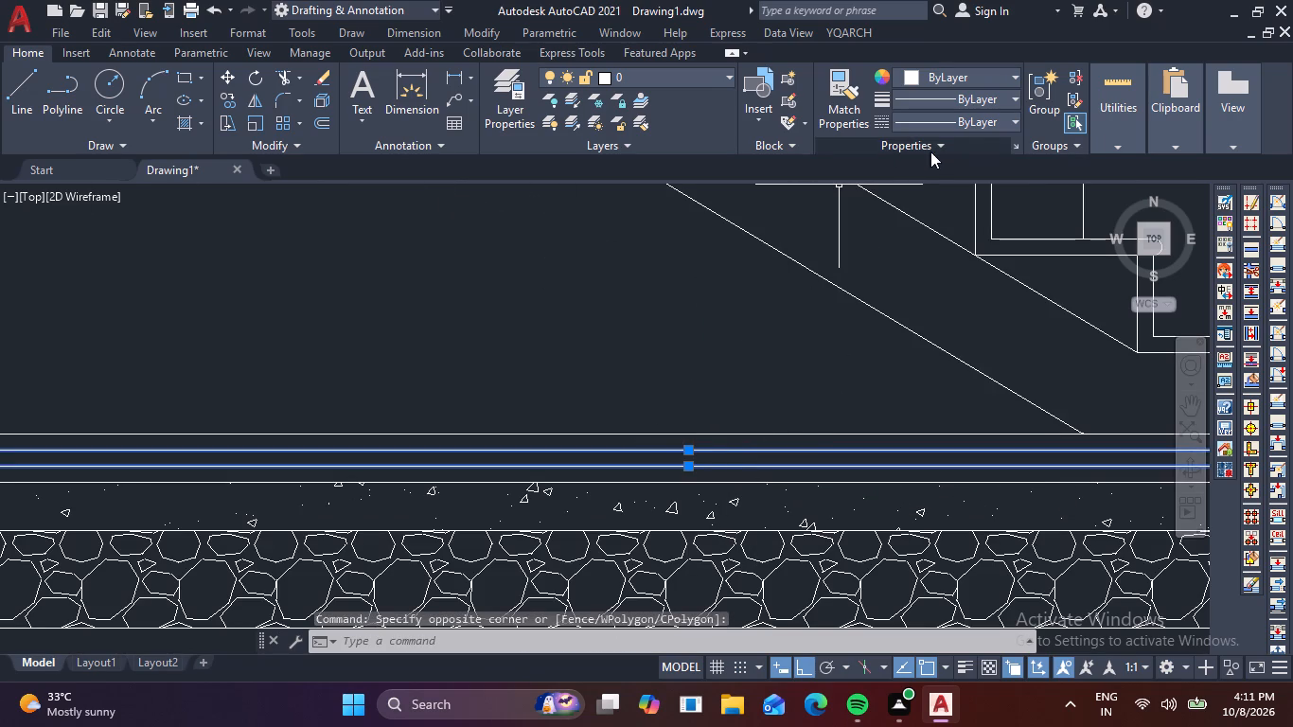
click(1001, 121)
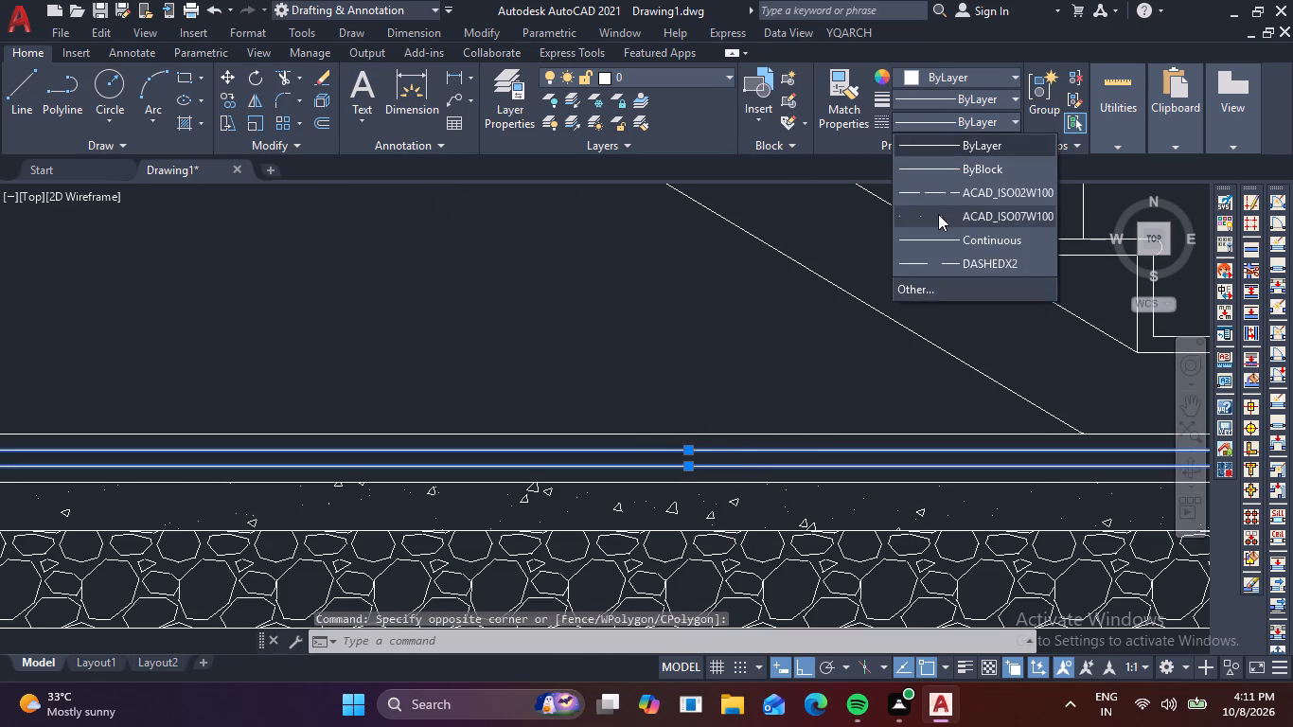
click(943, 214)
key(Escape)
Trim away the vertical edge closing the right-hand end of the floor layers, from the concrete and gravel up towards the floor line.
scroll(711, 388, down, 4)
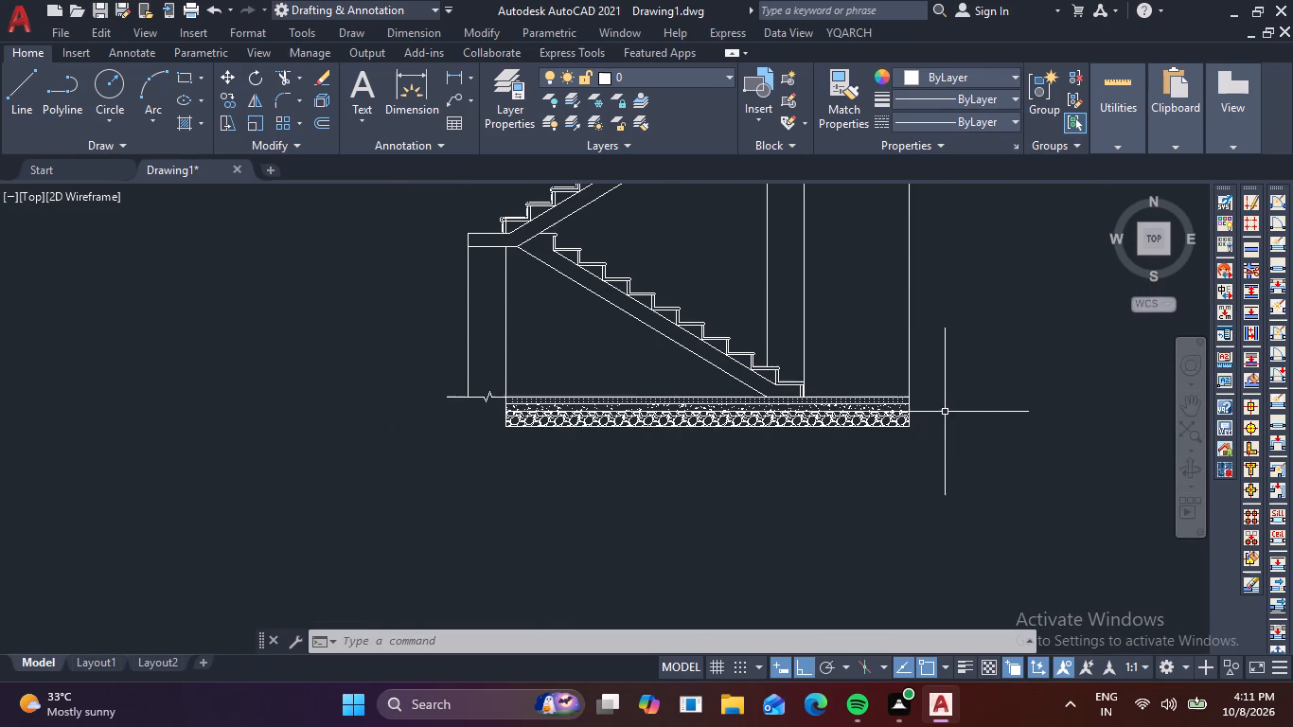
scroll(943, 416, up, 3)
key(t)
key(r)
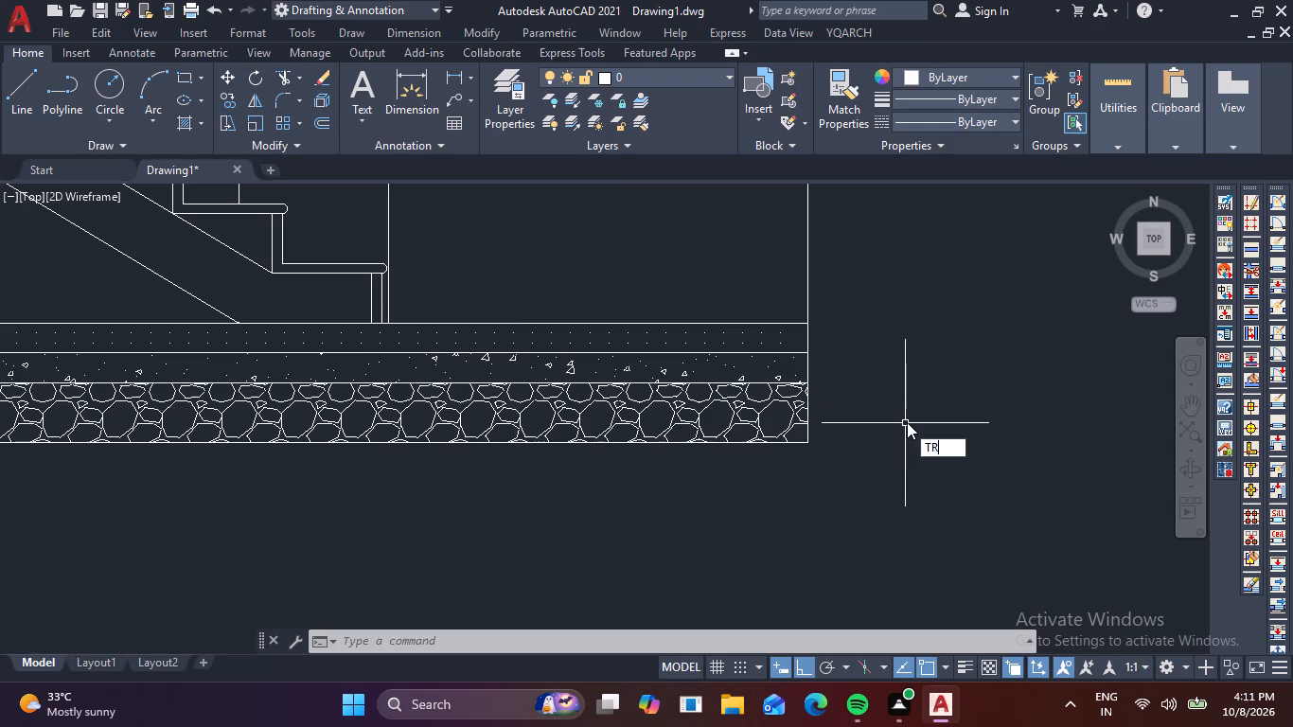
key(space)
click(808, 366)
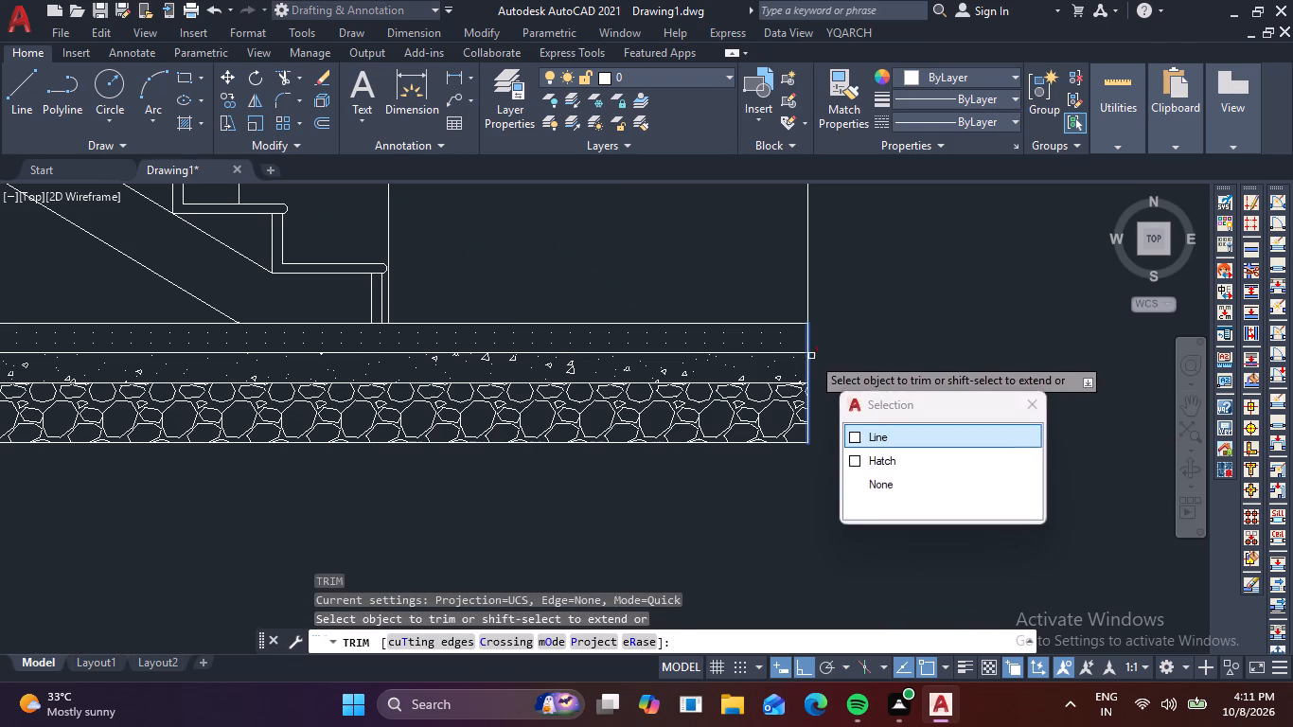
click(806, 363)
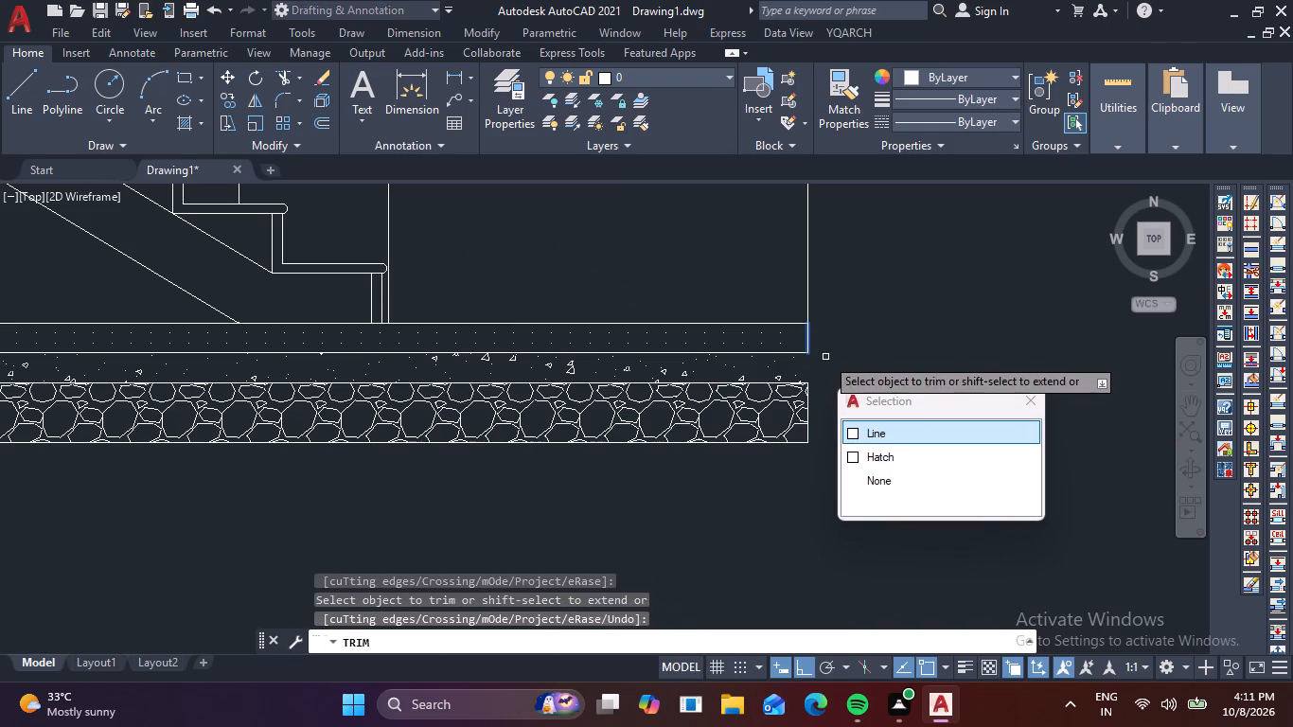
click(806, 342)
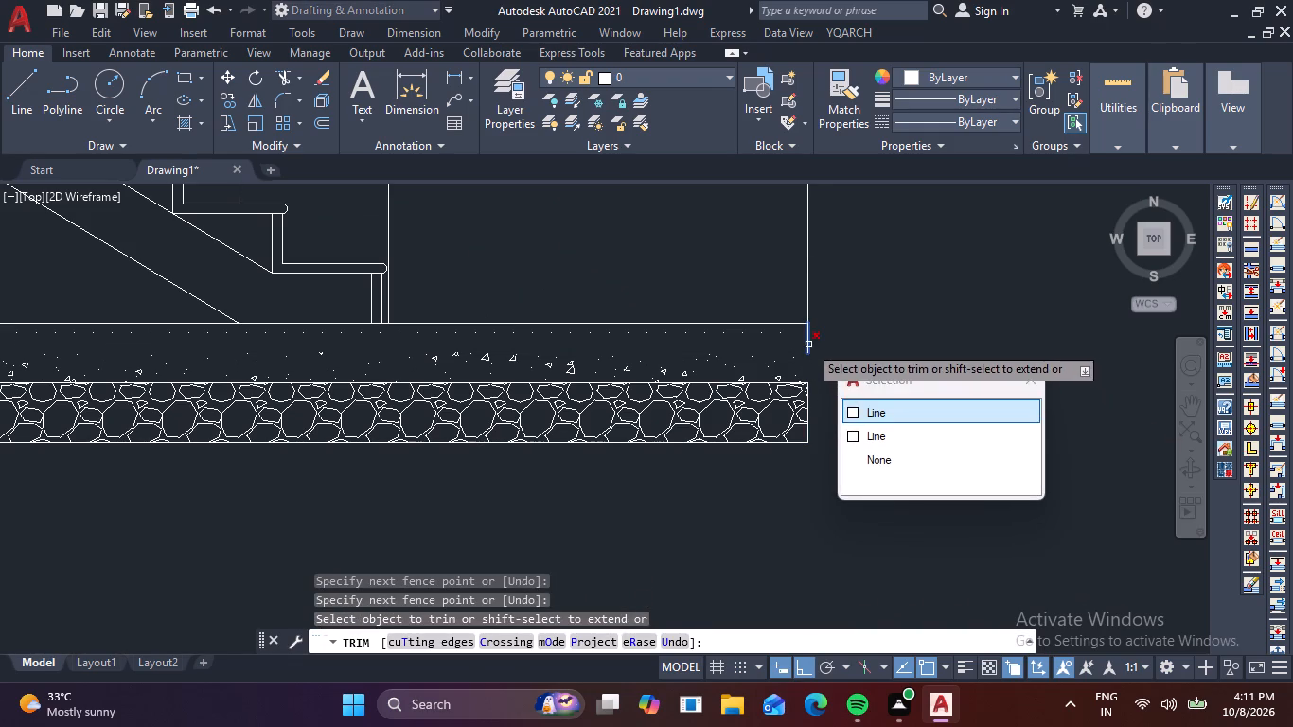
click(808, 345)
click(854, 412)
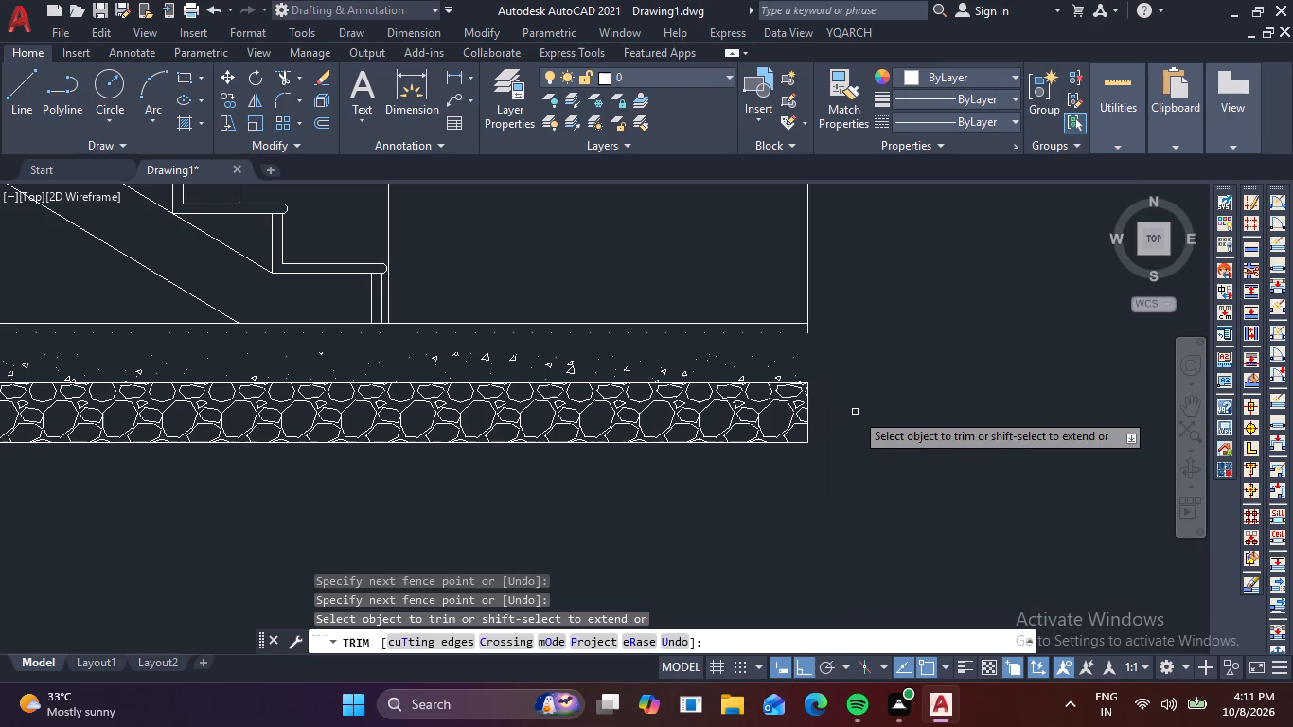
click(807, 411)
key(Escape)
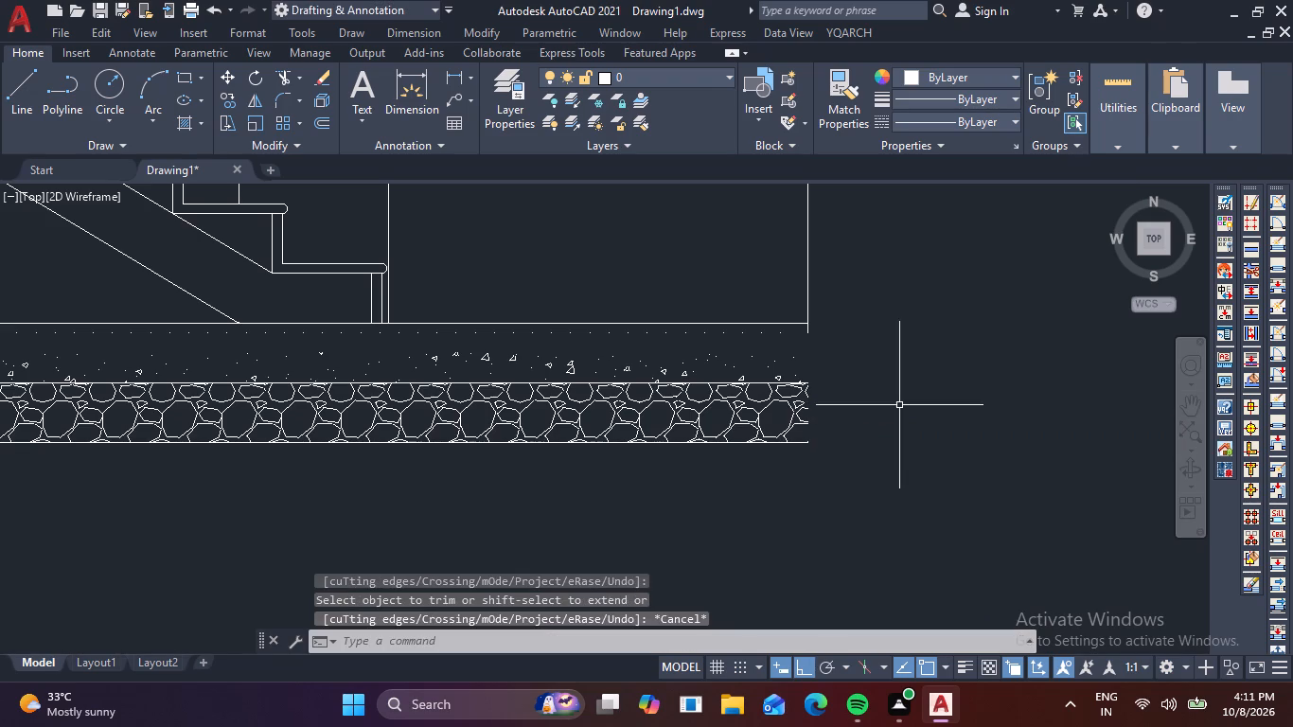
Add a vertical breakline about 1'-2 1/2" long closing the floor layers' right-hand end, with its break symbol beside the concrete layer.
key(b)
key(r)
key(e)
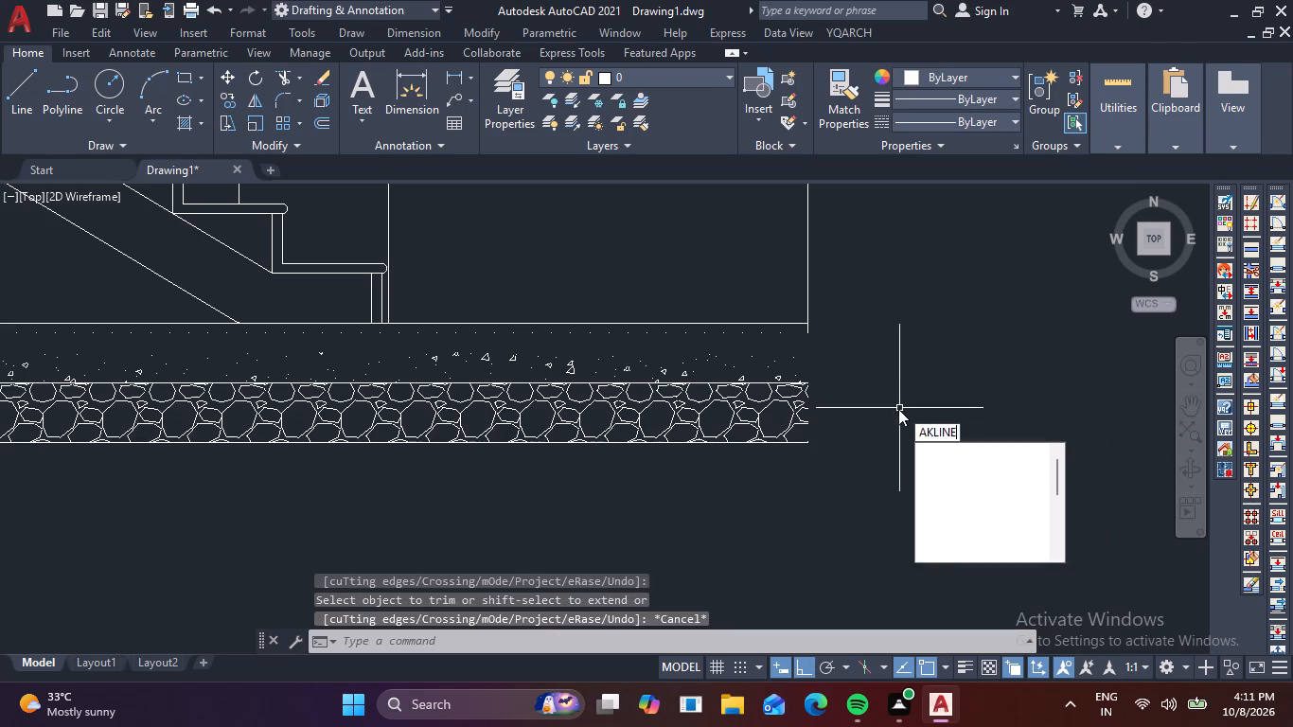
key(a)
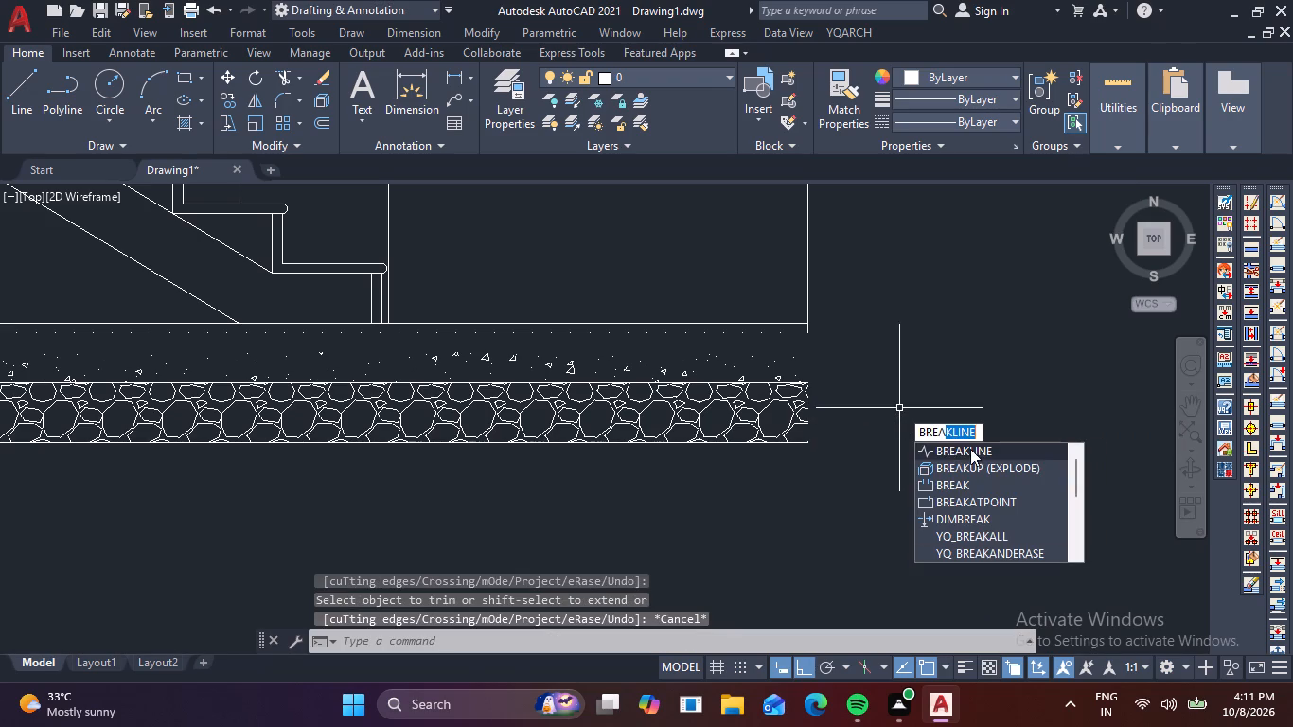
click(970, 449)
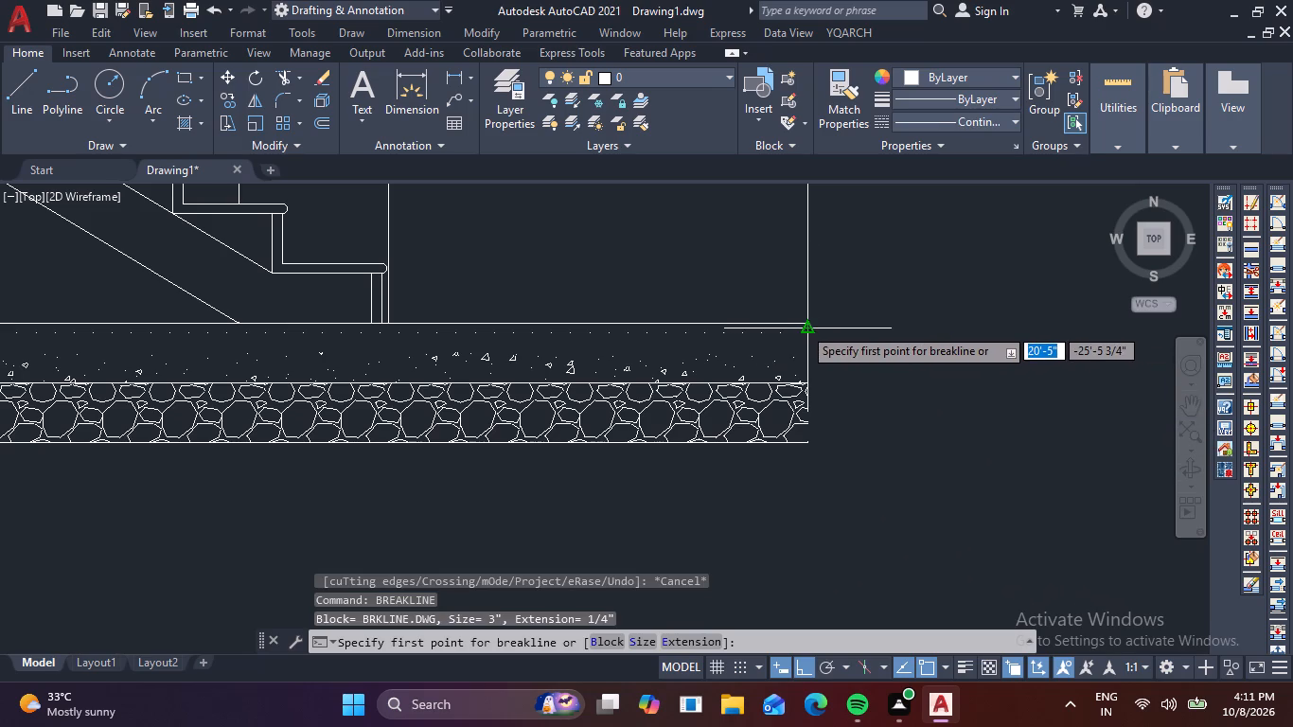
click(802, 322)
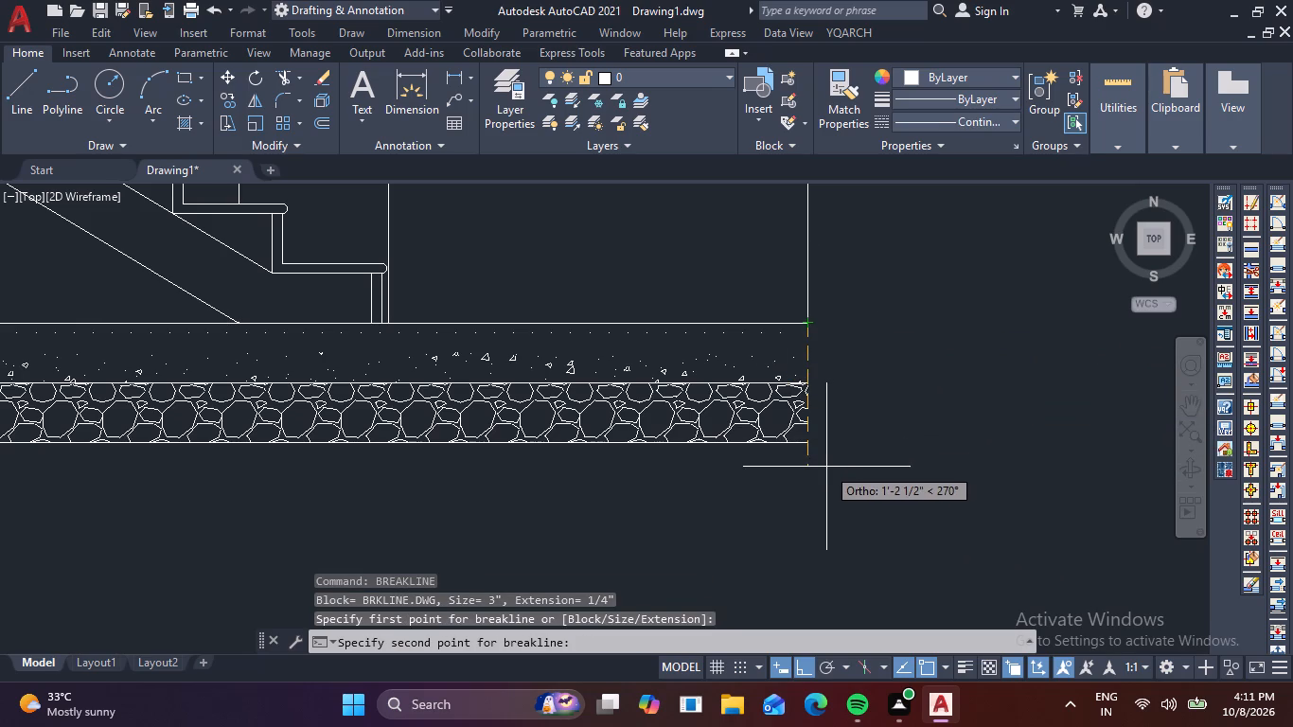
click(812, 469)
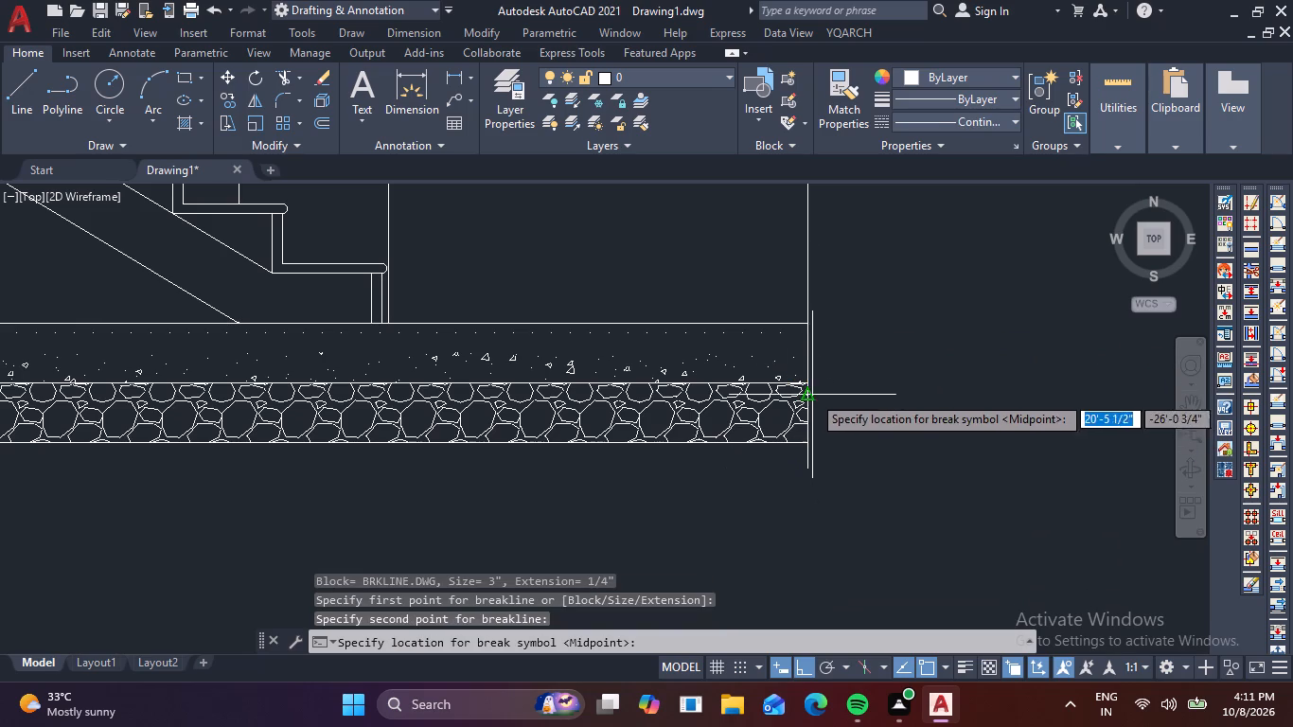
click(803, 372)
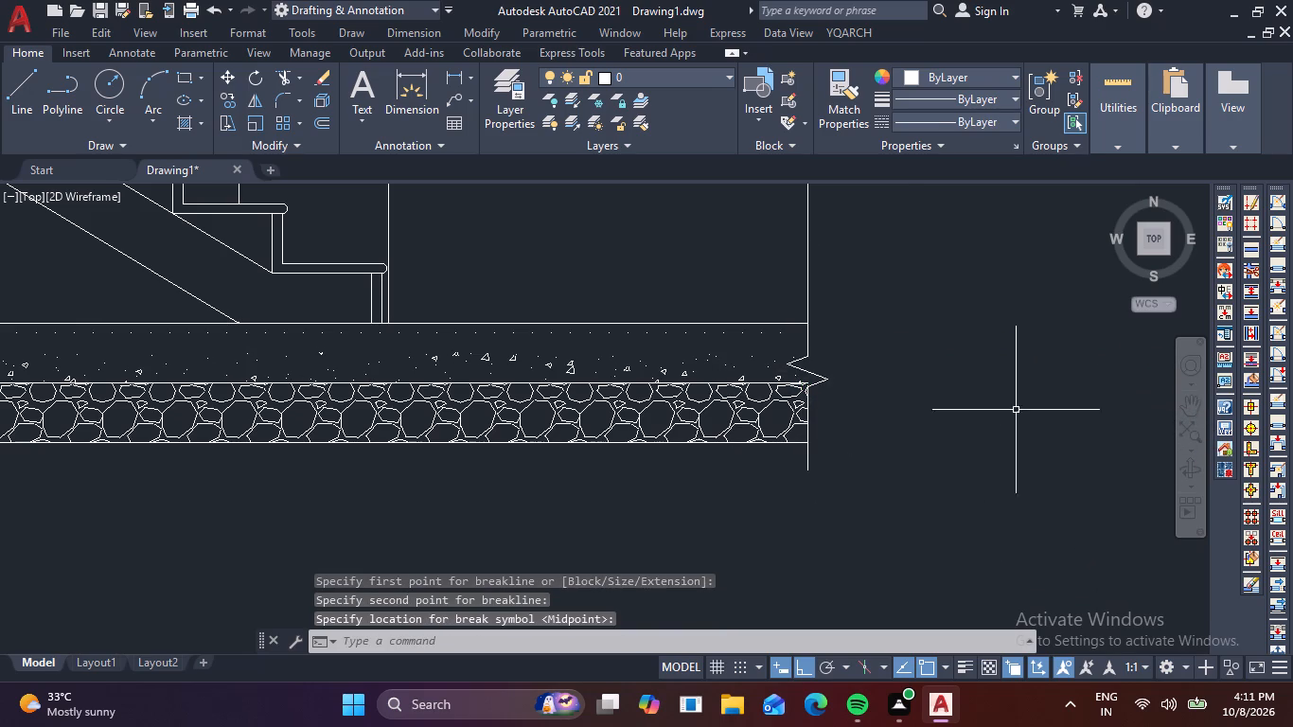
scroll(1036, 397, down, 3)
key(Escape)
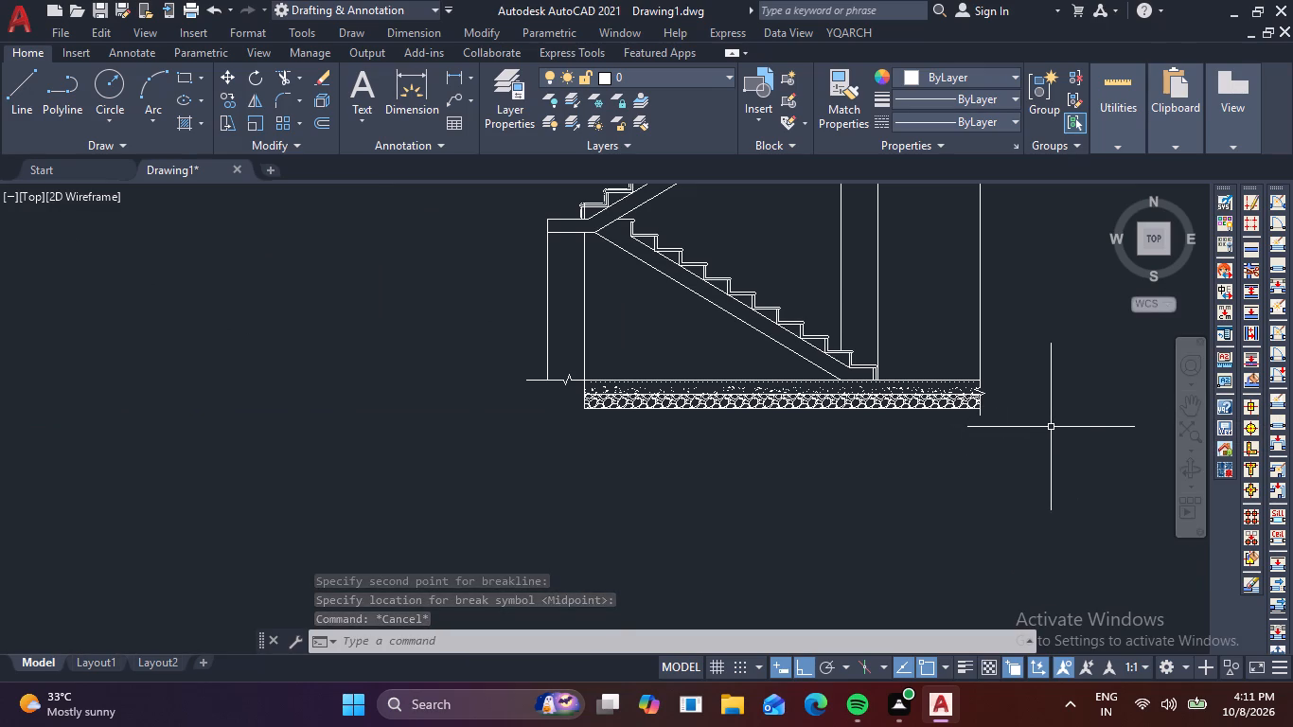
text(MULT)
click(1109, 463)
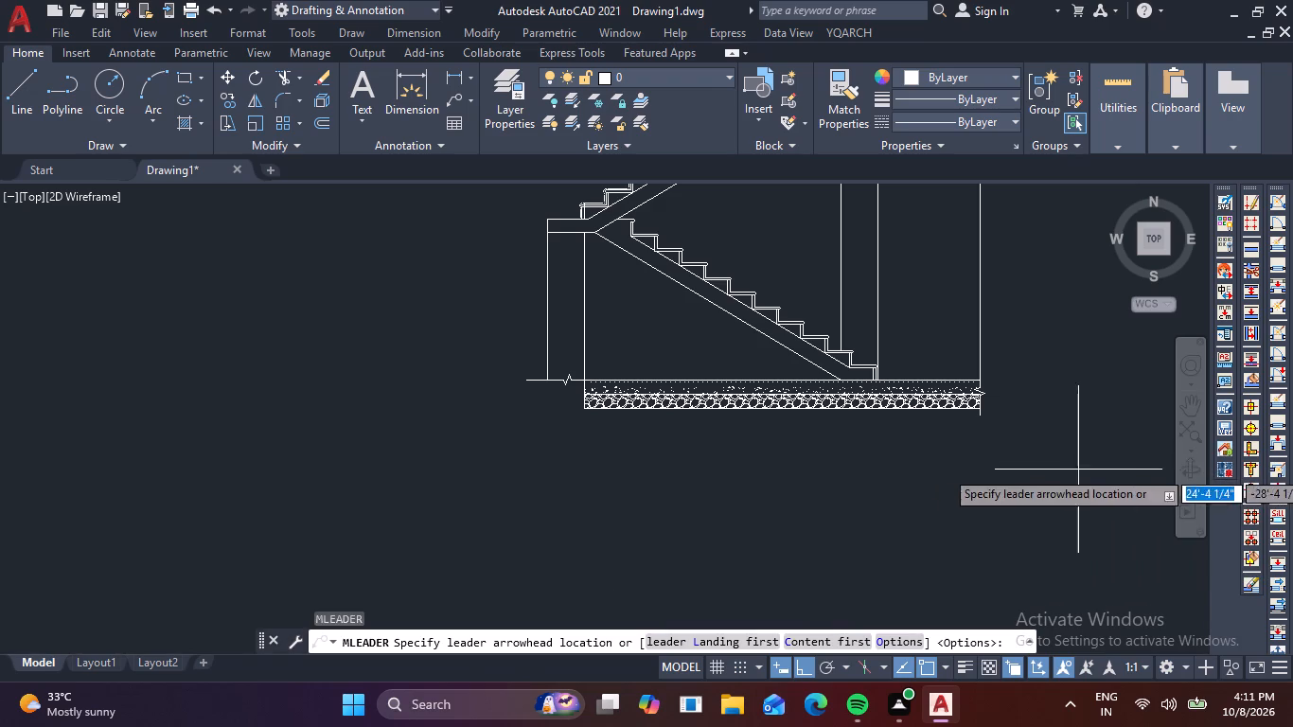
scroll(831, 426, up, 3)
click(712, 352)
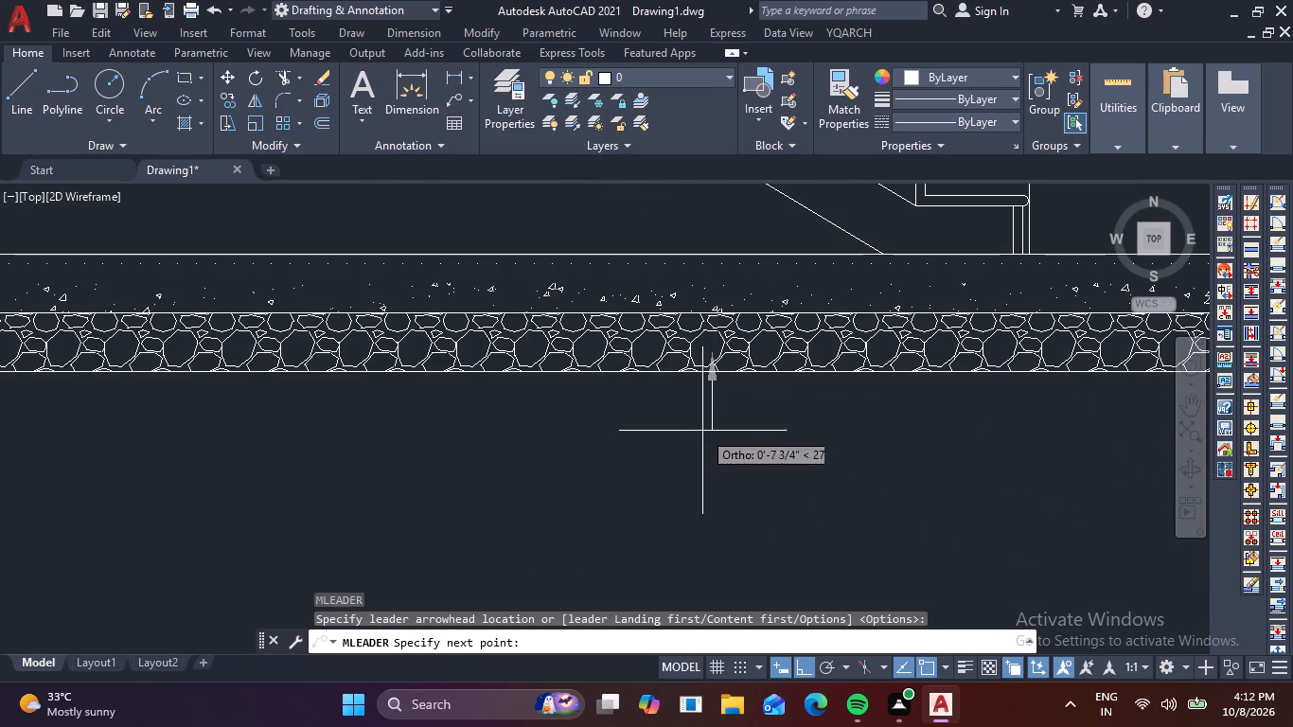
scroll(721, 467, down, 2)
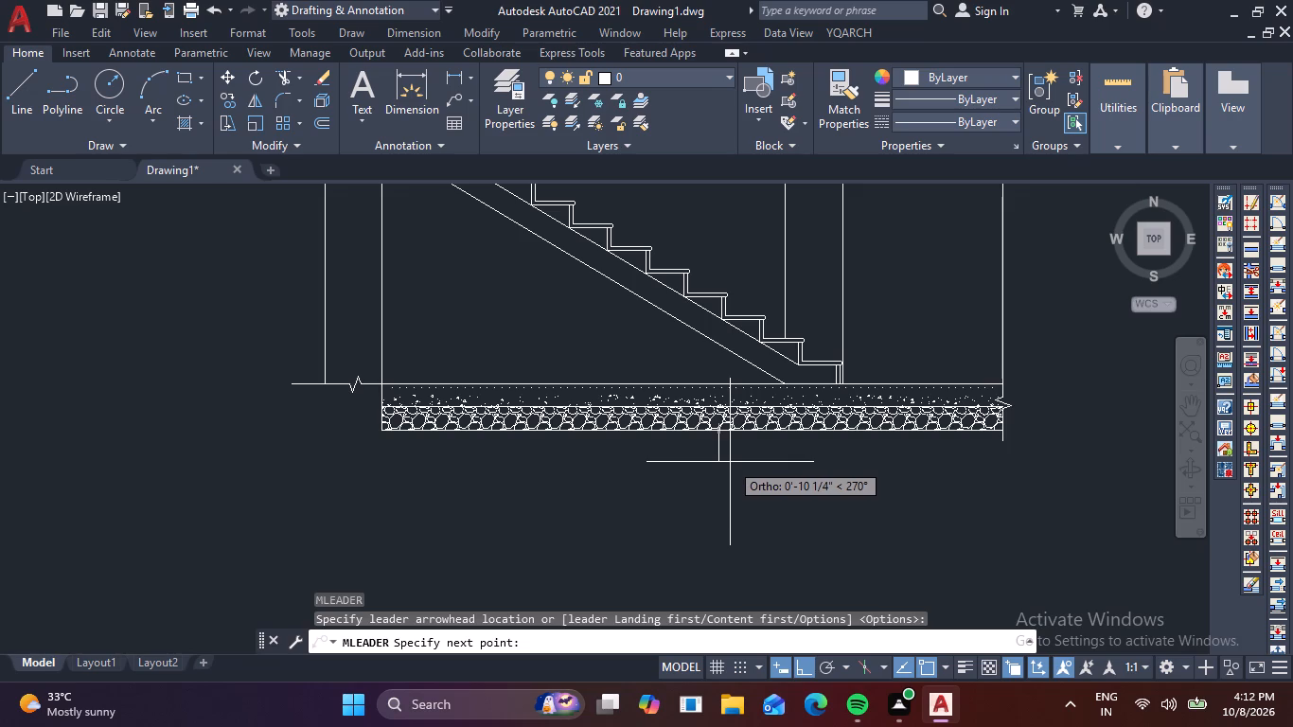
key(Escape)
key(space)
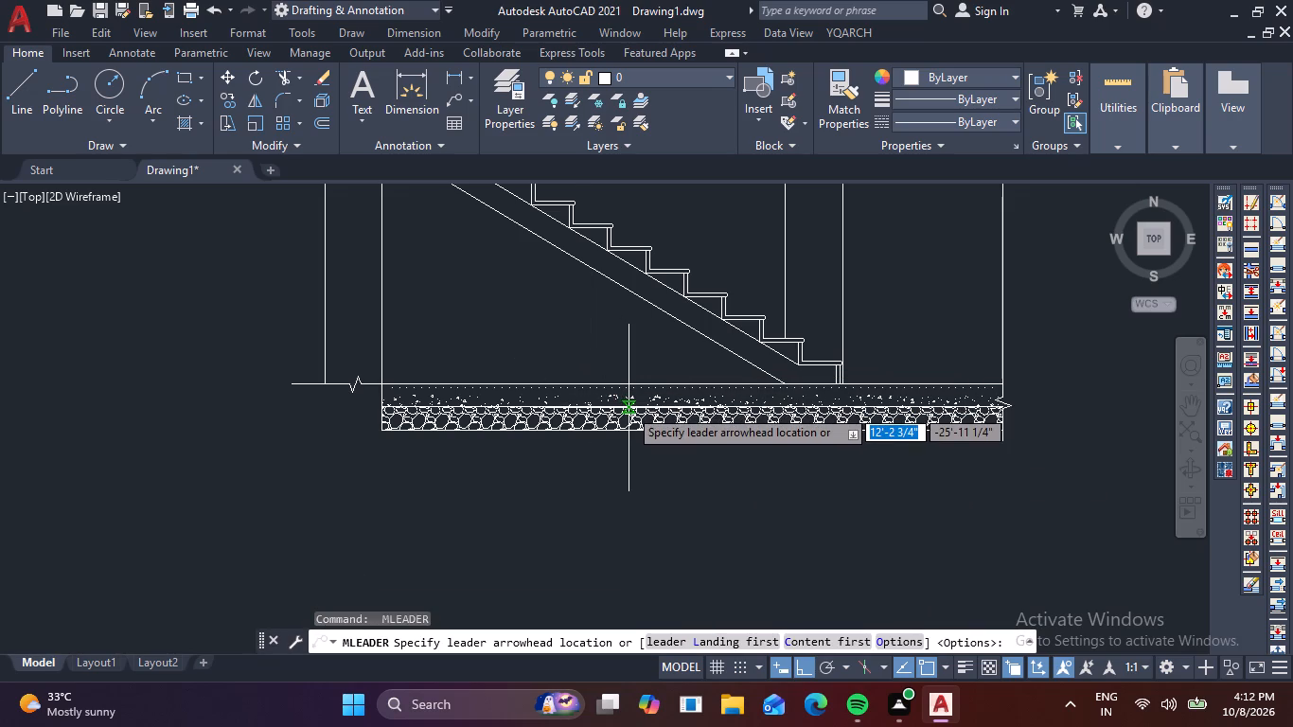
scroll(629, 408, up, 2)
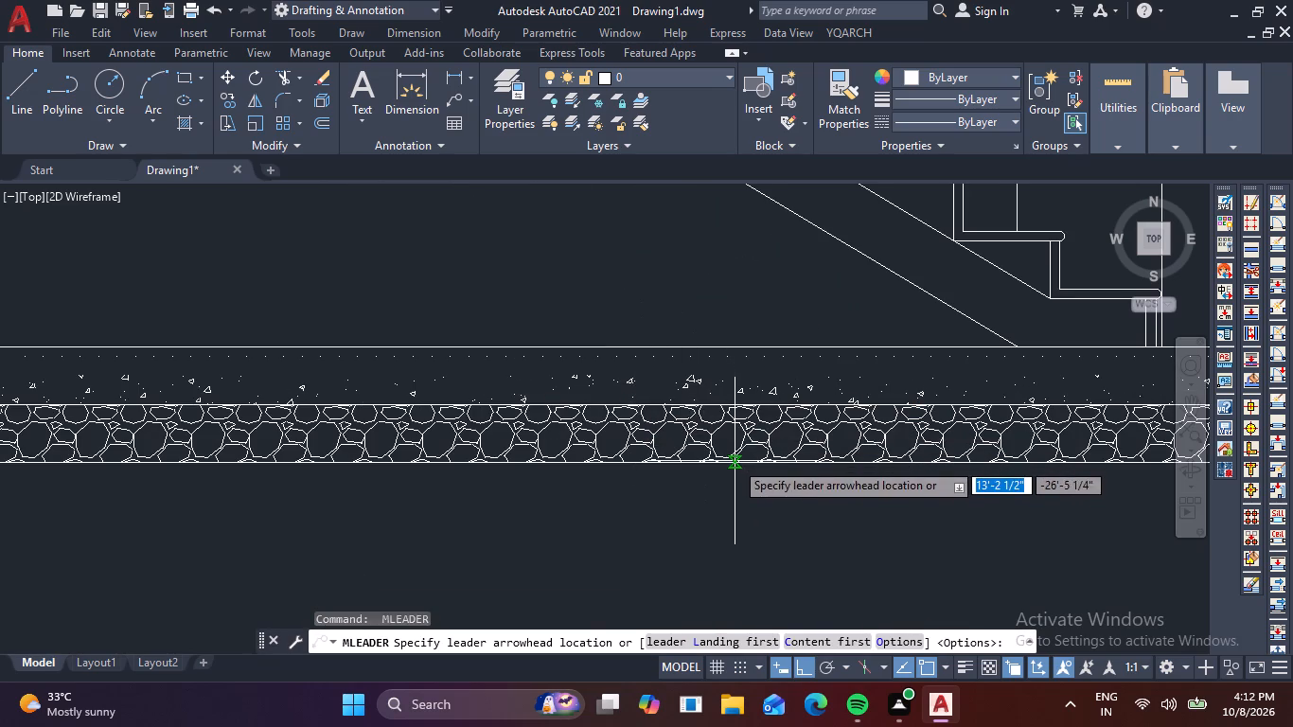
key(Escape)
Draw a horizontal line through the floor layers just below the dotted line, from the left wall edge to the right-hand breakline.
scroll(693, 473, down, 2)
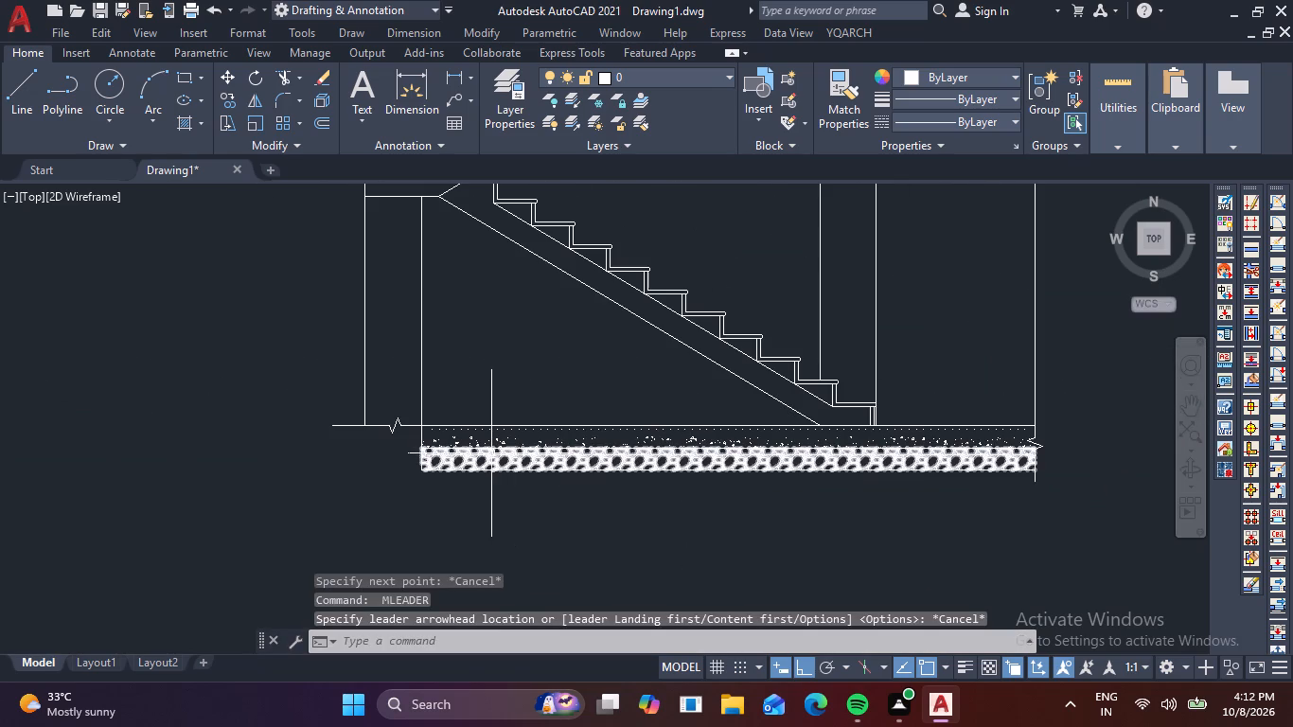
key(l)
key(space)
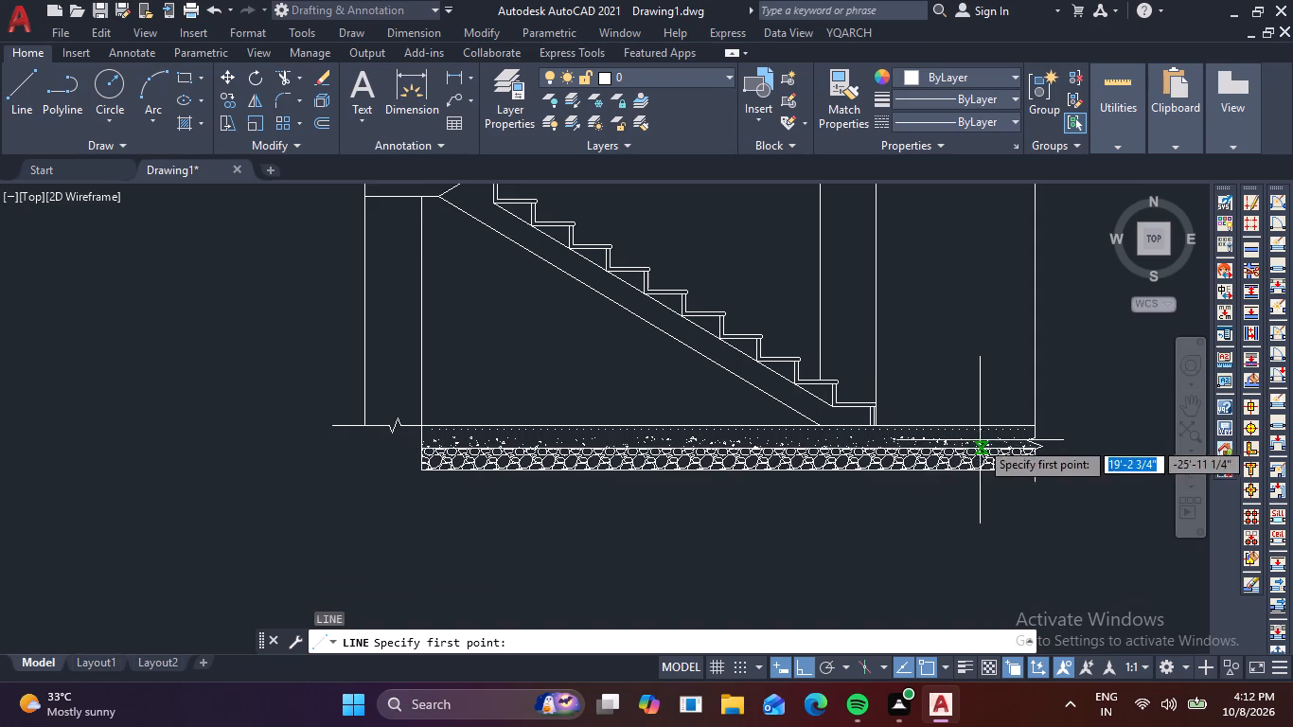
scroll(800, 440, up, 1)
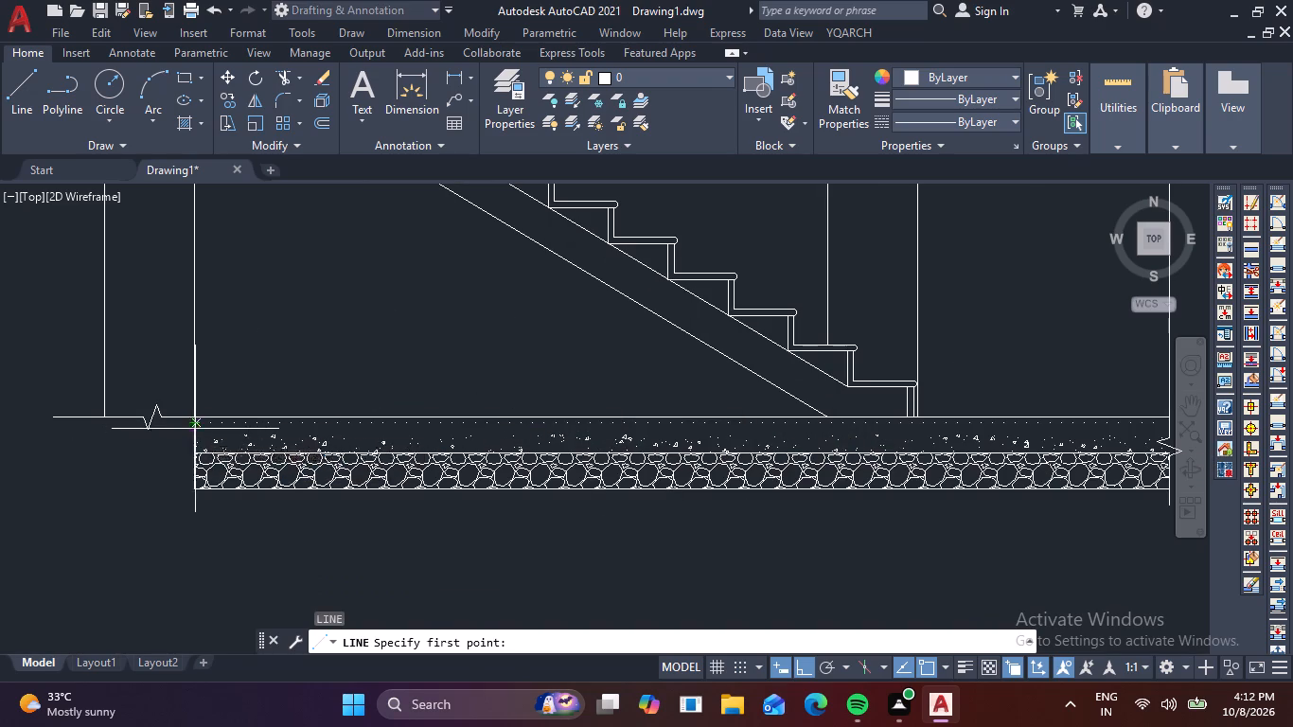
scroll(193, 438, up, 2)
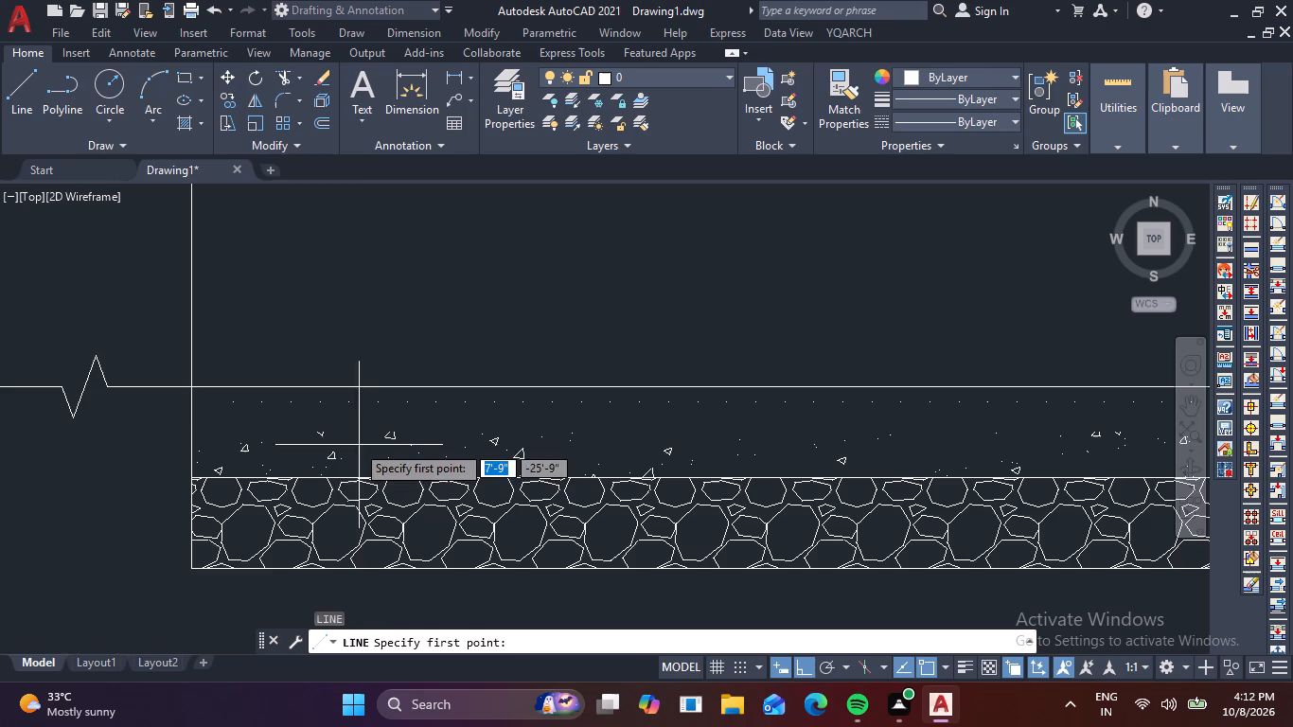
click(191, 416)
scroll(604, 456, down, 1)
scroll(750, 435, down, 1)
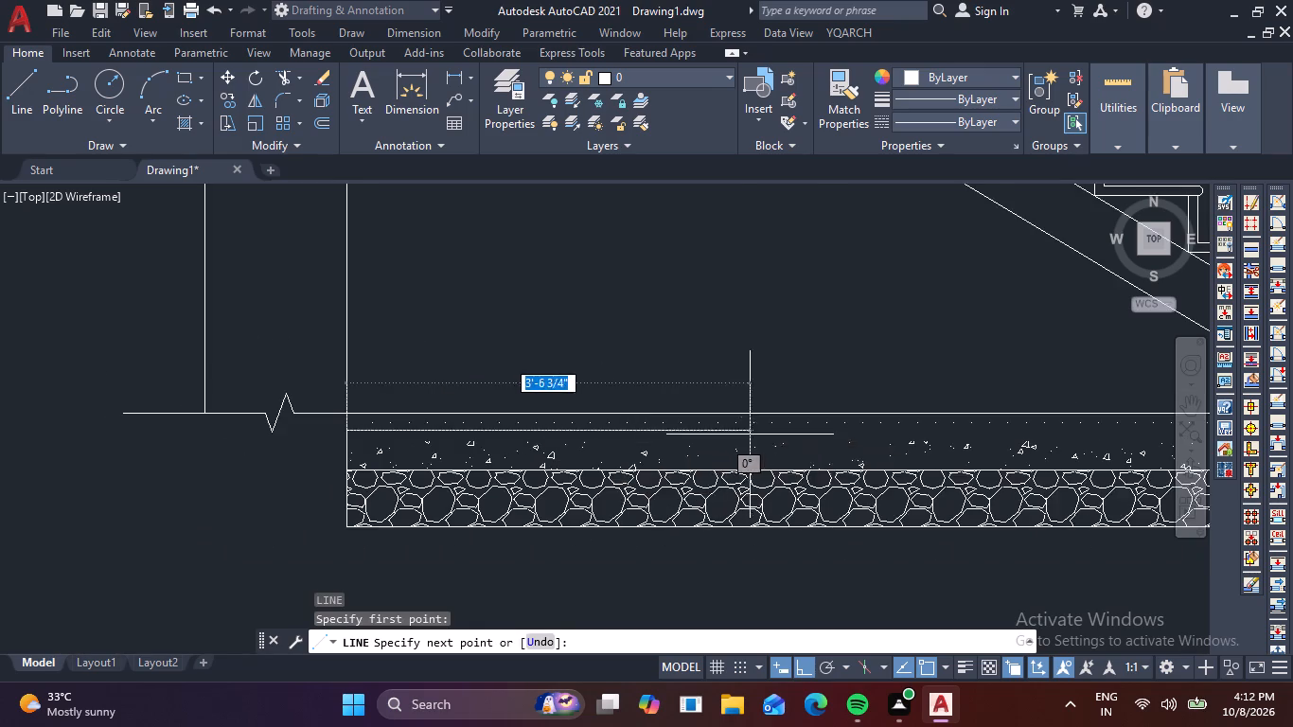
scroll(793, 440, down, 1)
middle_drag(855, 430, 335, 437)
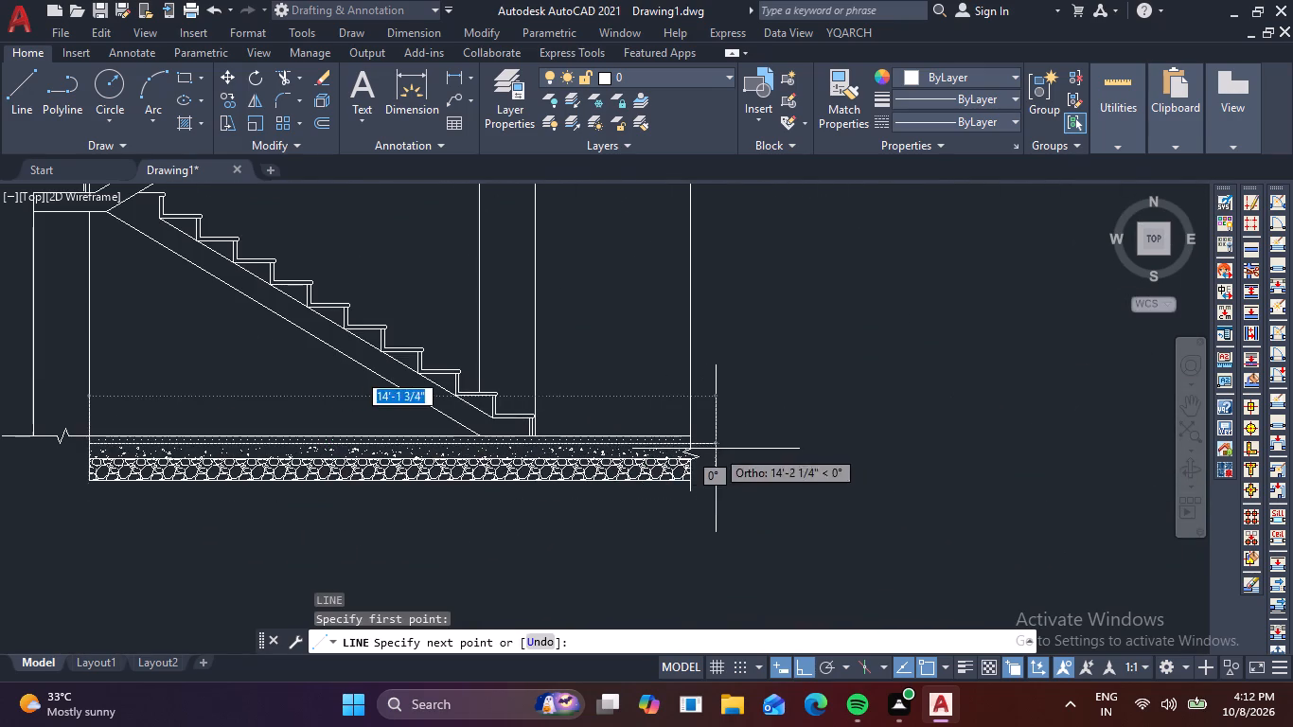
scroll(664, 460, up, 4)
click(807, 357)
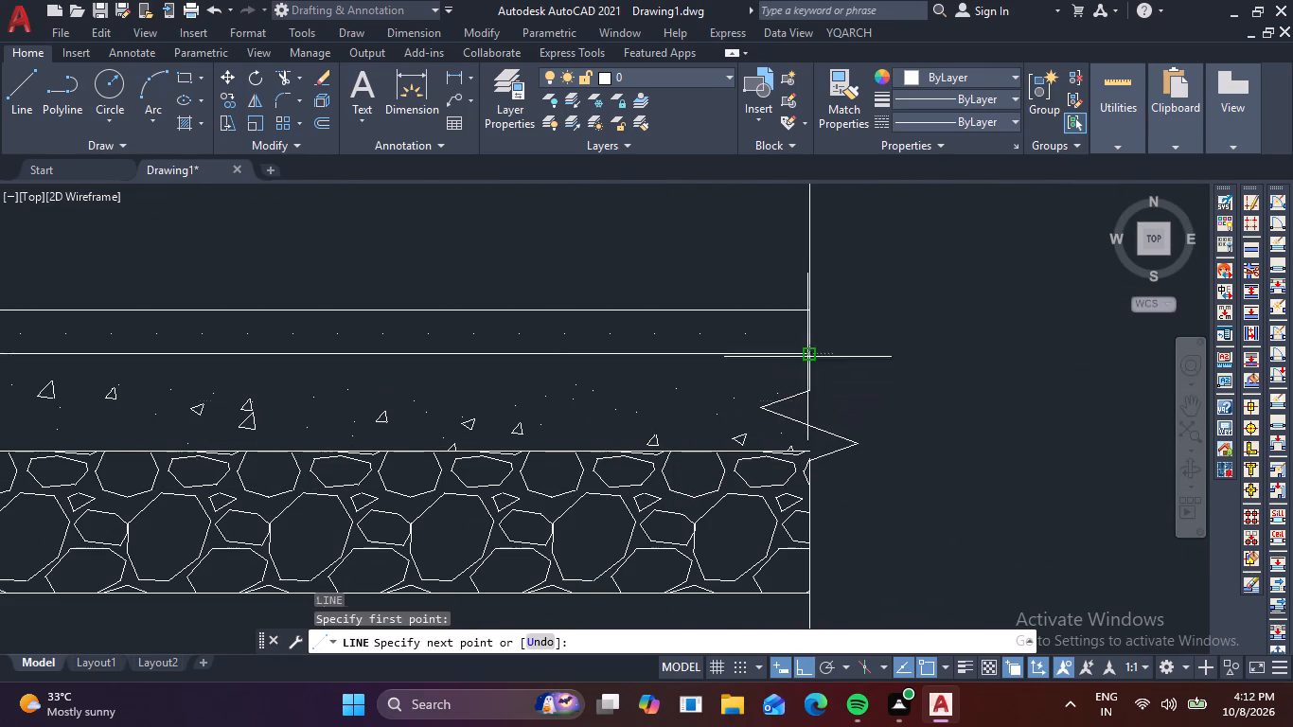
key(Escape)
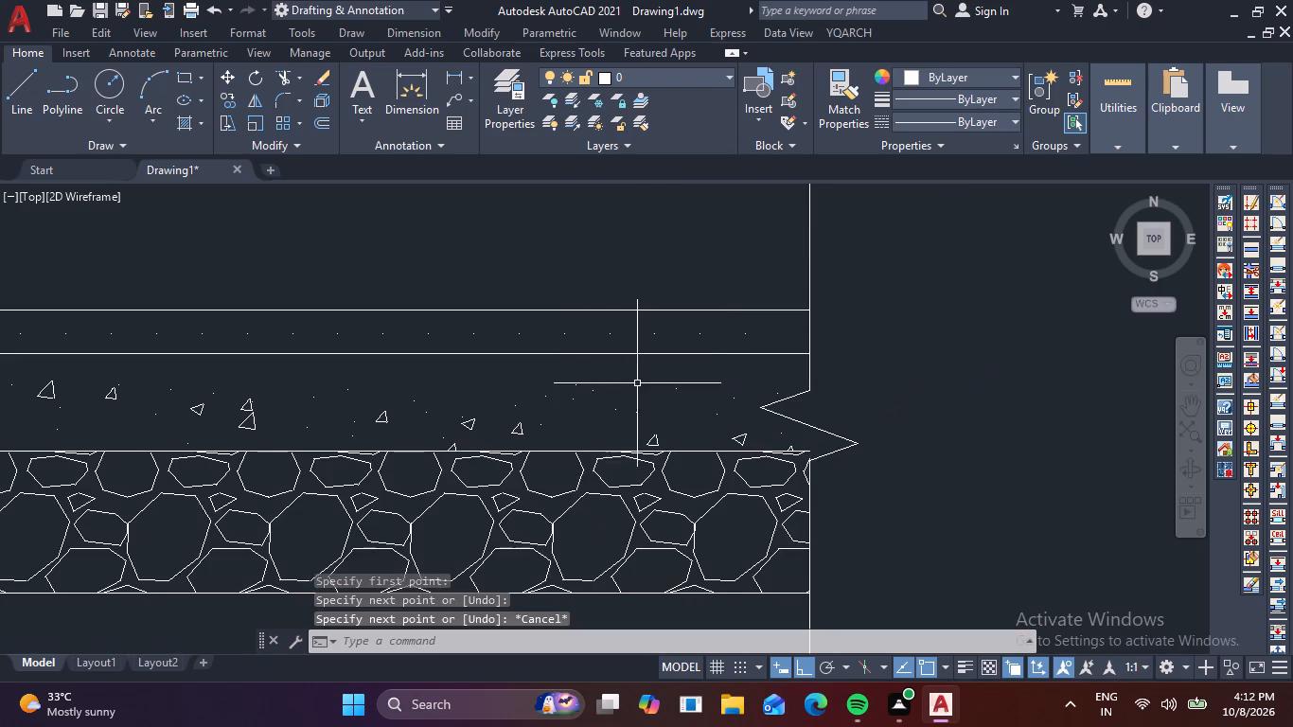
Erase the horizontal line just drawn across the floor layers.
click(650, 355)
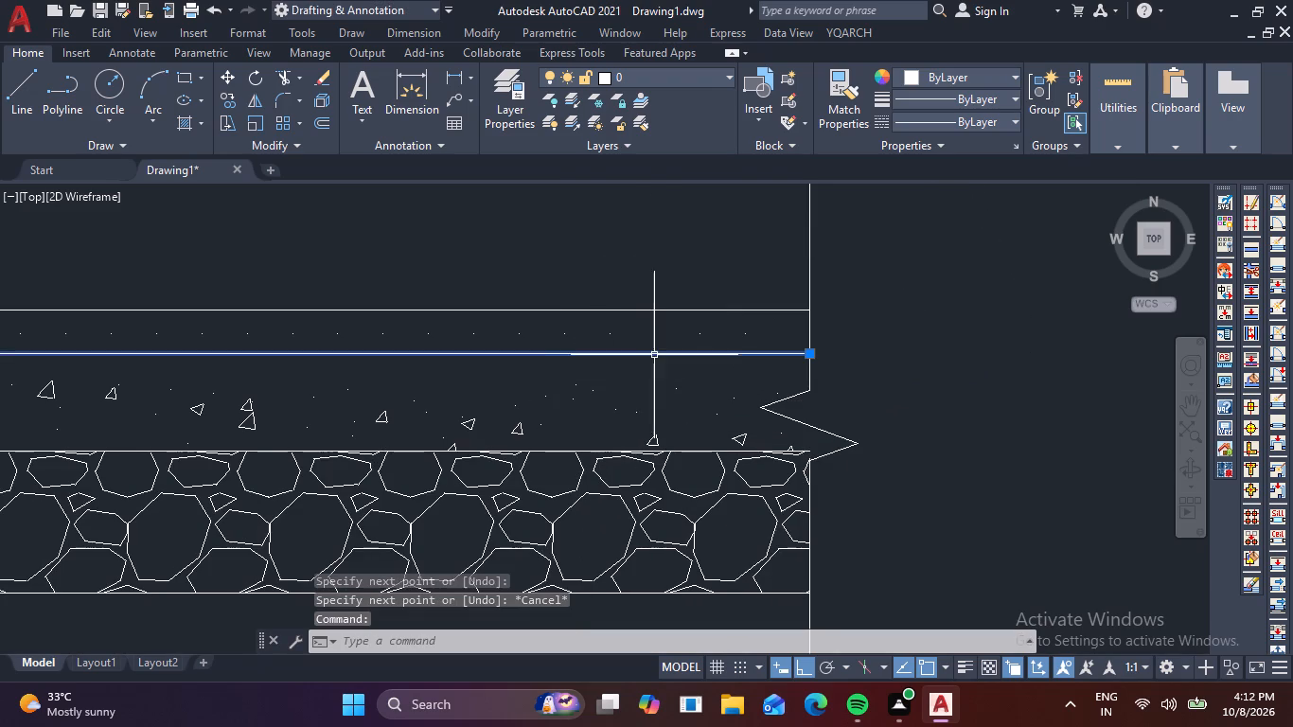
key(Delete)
Offset the floor line 3" downwards to form the top boundary of the concrete layer.
key(o)
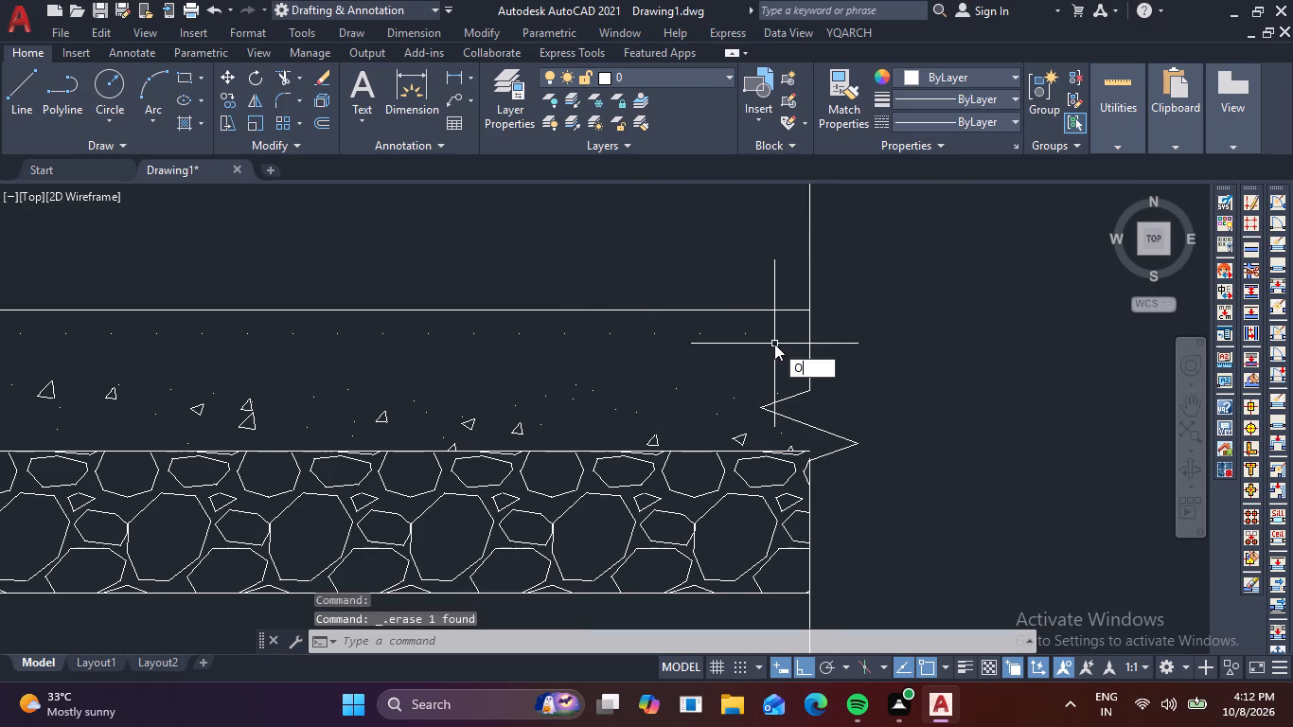
key(Return)
key(3)
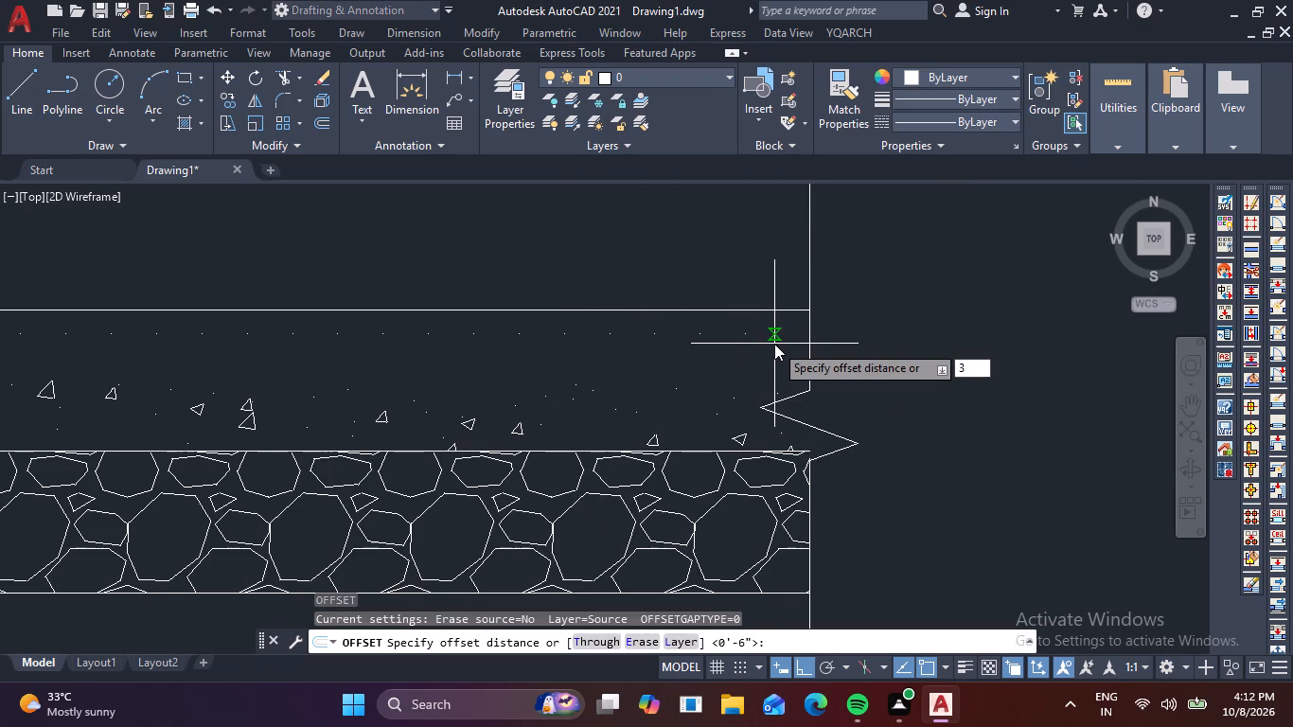
key(shift+quotedbl)
key(Return)
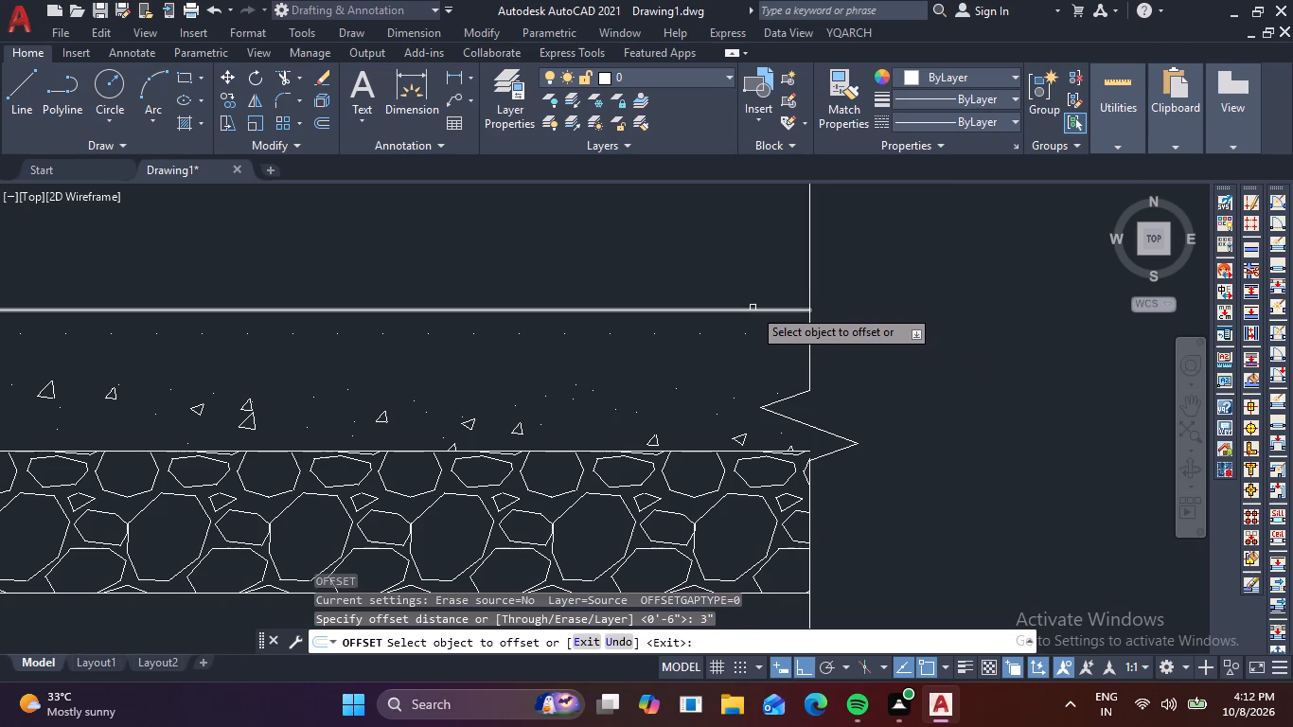
click(753, 308)
click(748, 366)
middle_drag(535, 420, 551, 420)
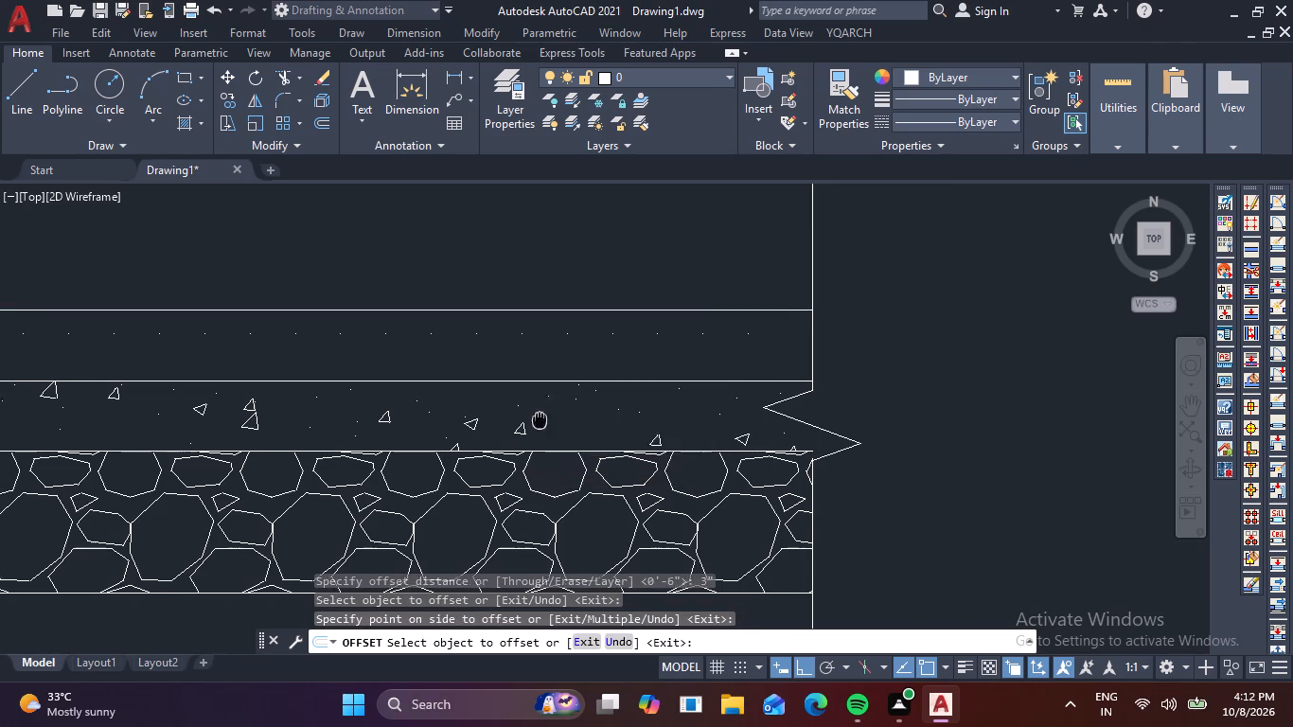
middle_drag(551, 420, 1201, 396)
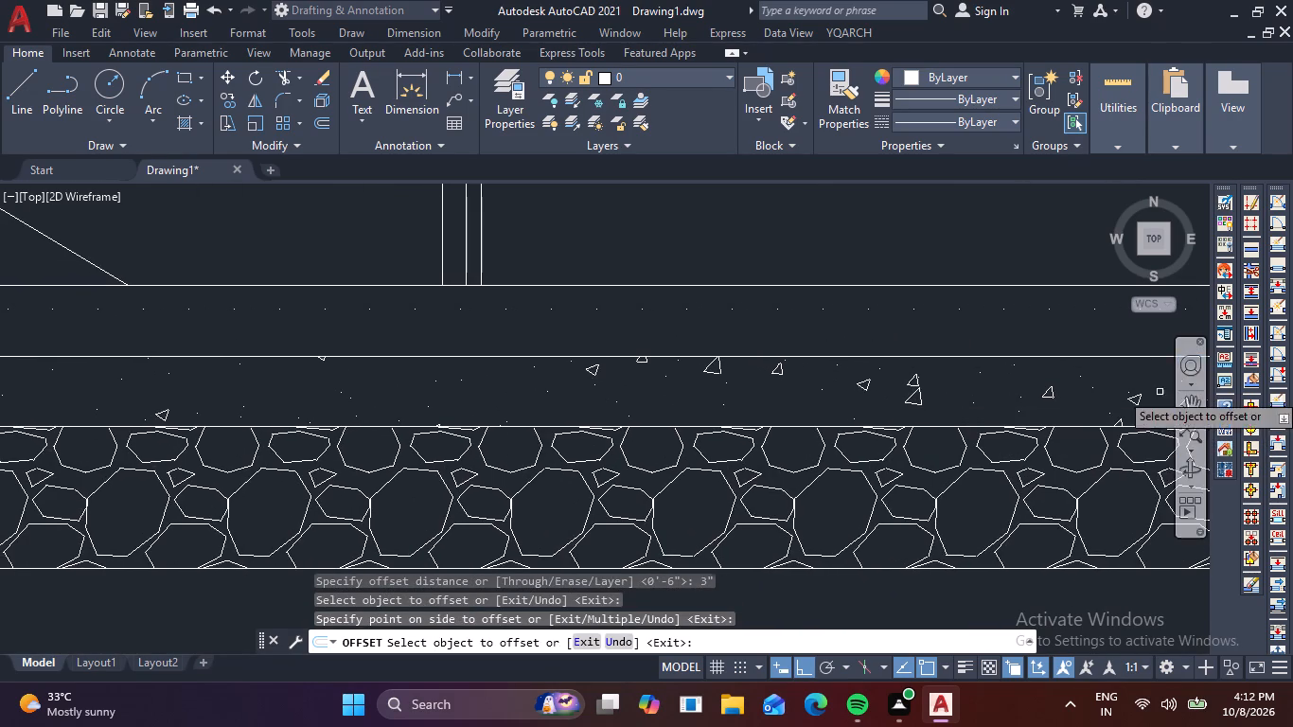
key(Escape)
Offset the dotted line beneath the floor line 1" downwards, keeping it above the concrete layer.
scroll(648, 393, down, 2)
scroll(552, 412, down, 1)
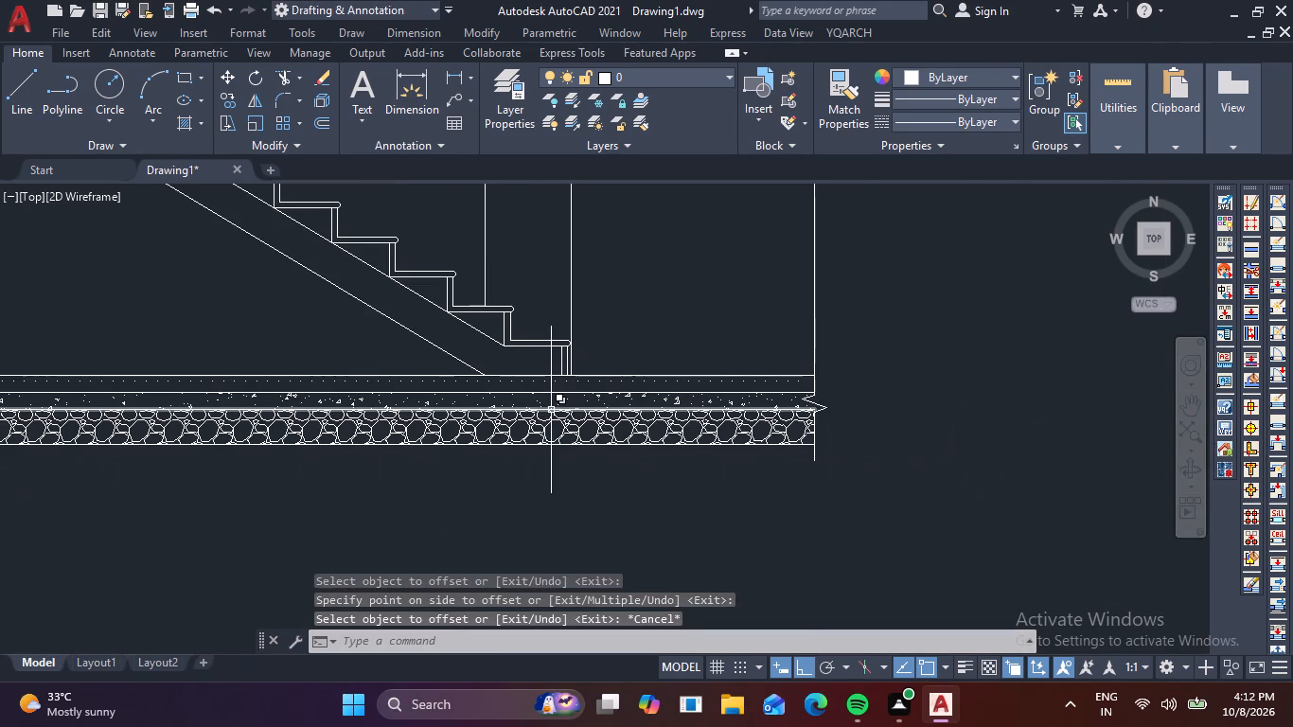
middle_drag(538, 405, 825, 437)
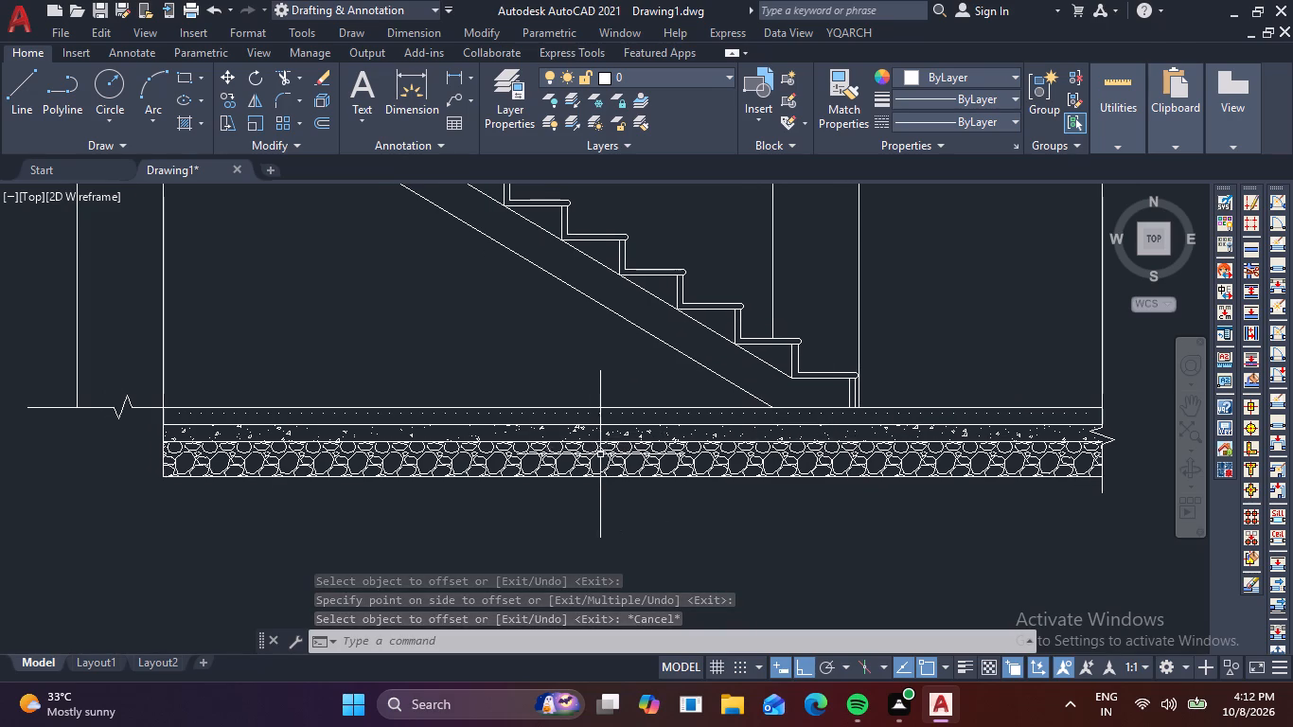
scroll(546, 418, up, 3)
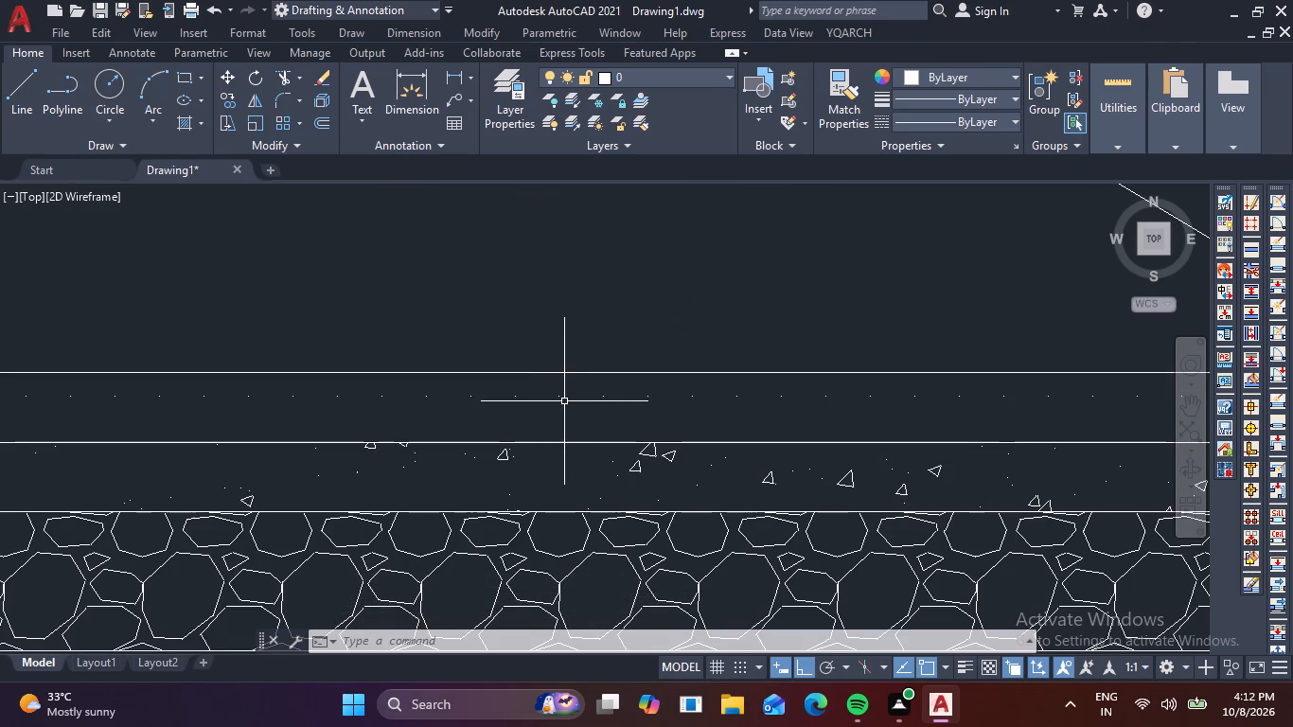
key(o)
key(Return)
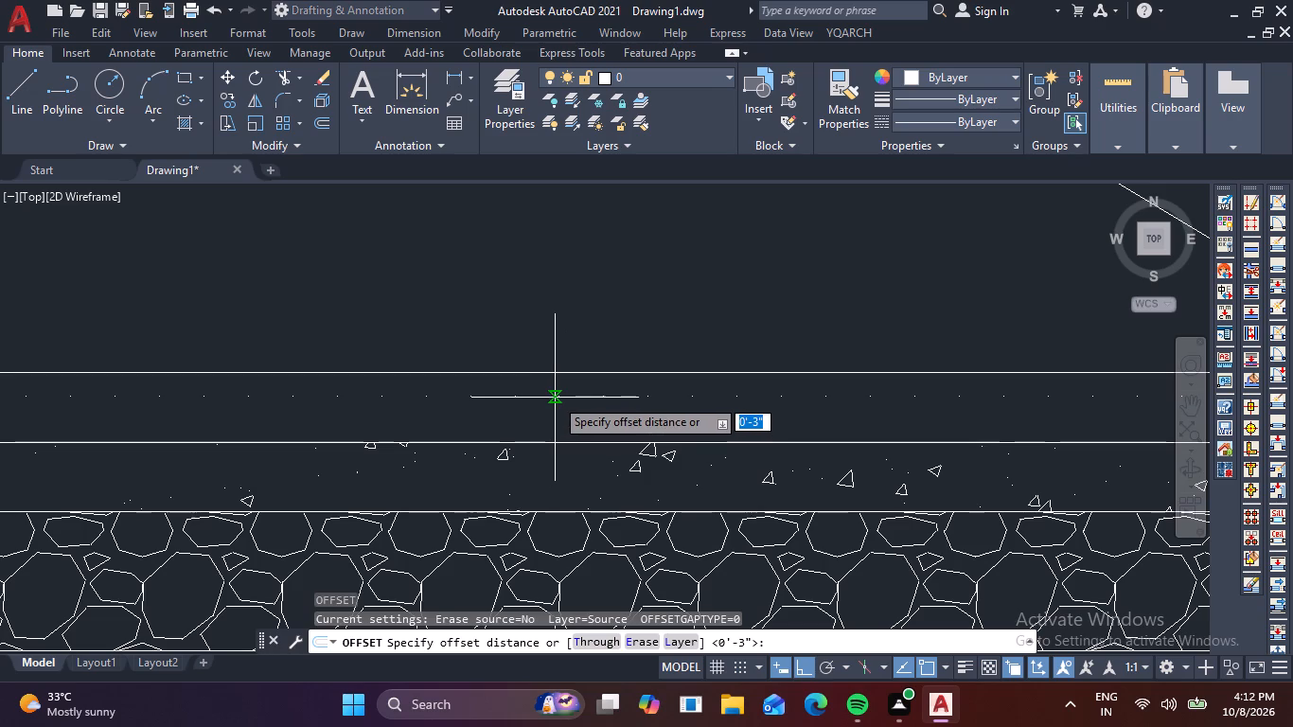
key(1)
key(shift+quotedbl)
key(Return)
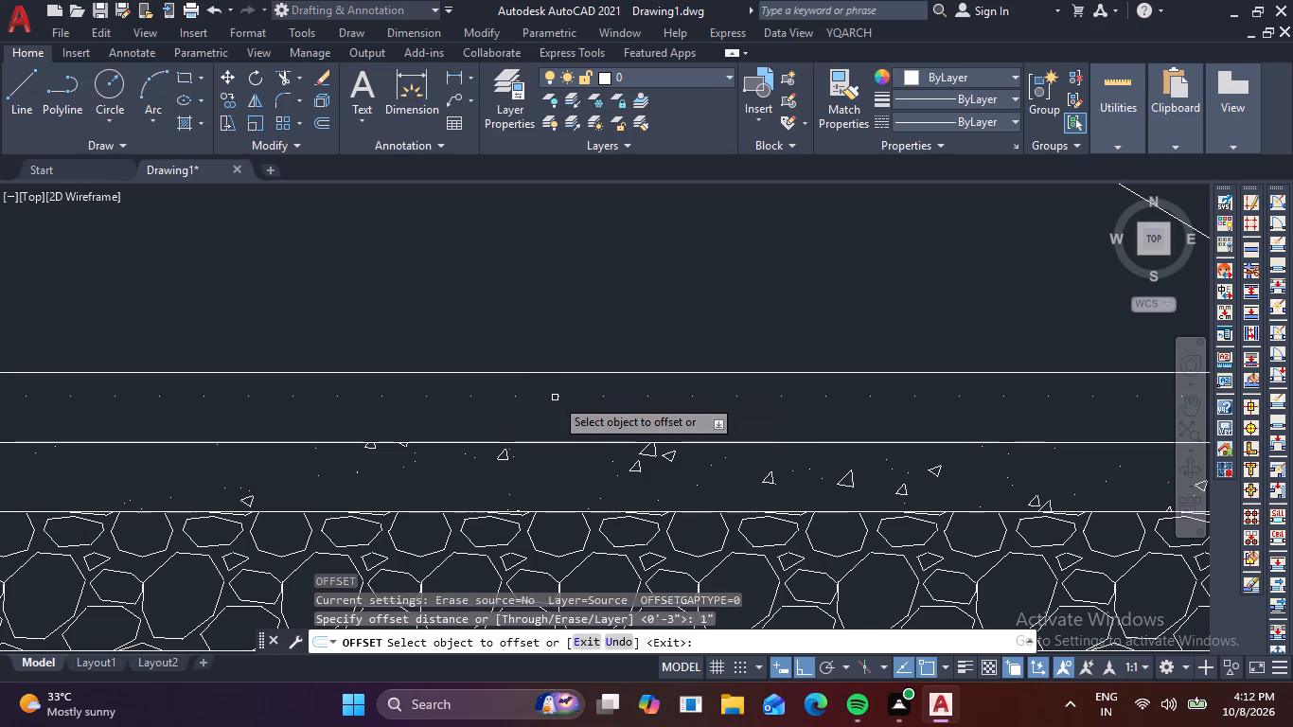
click(555, 398)
click(559, 430)
scroll(594, 417, down, 4)
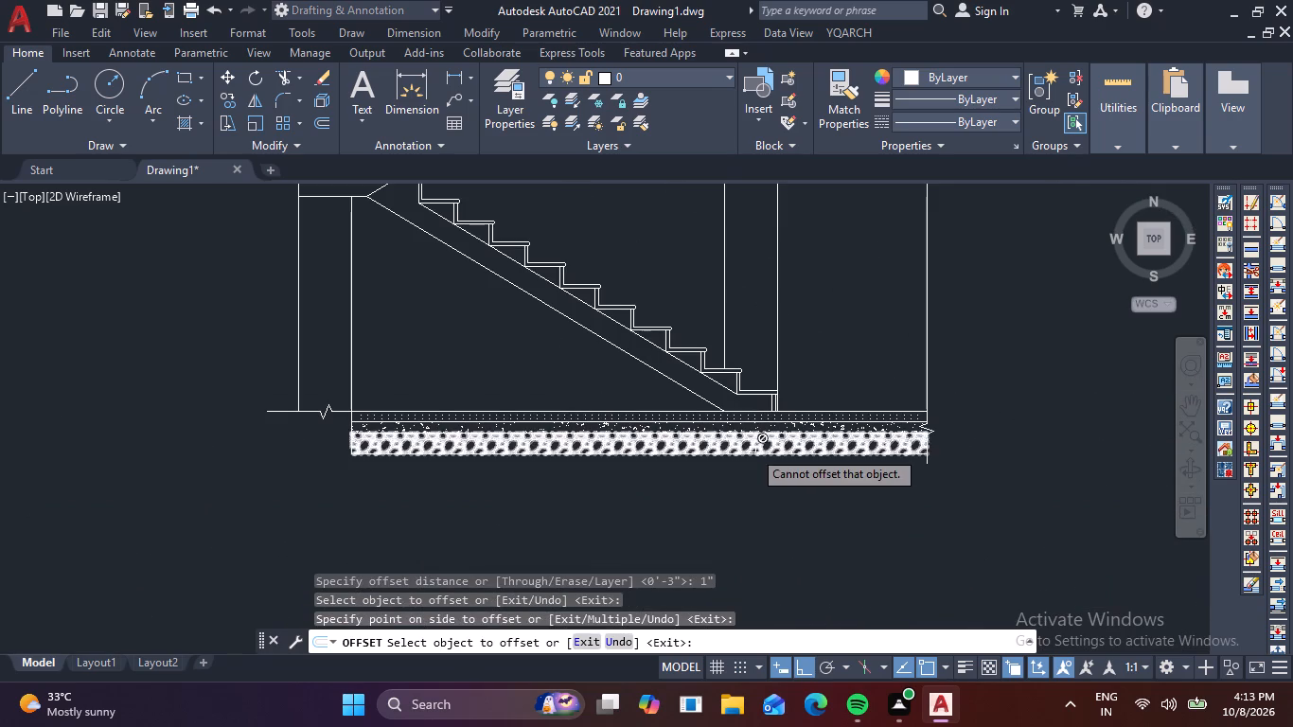
key(Escape)
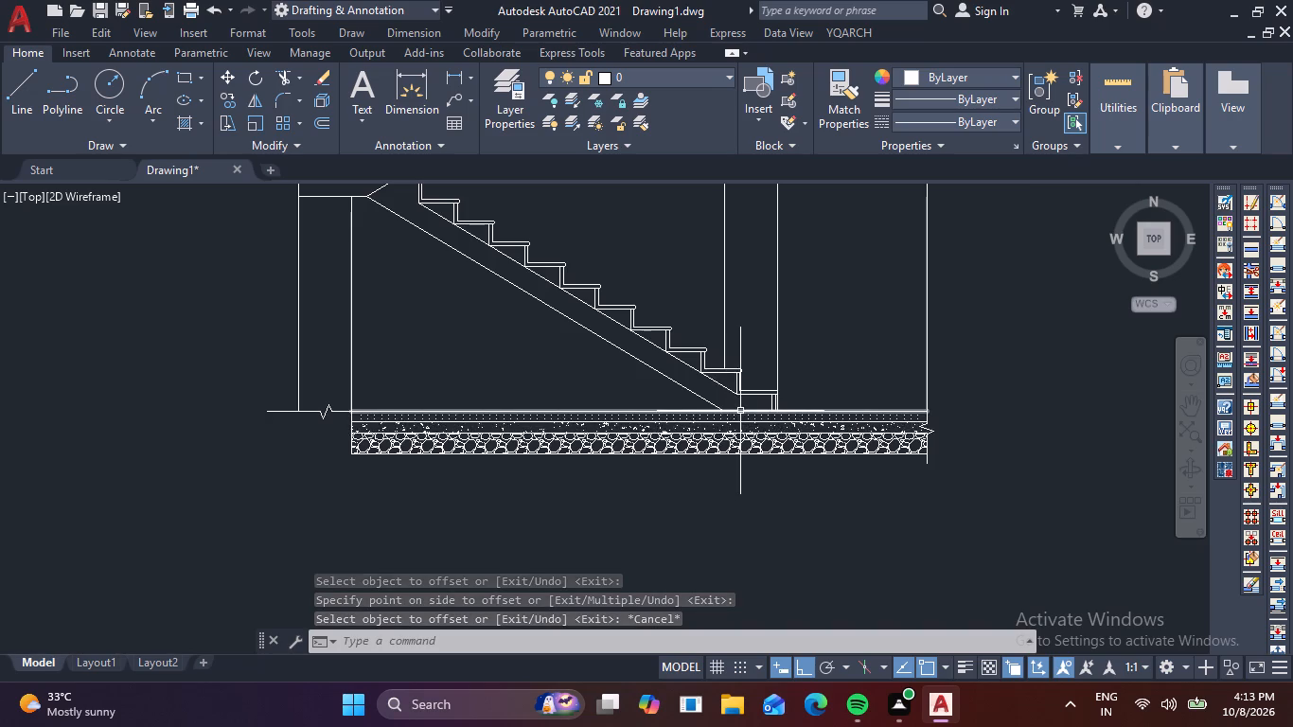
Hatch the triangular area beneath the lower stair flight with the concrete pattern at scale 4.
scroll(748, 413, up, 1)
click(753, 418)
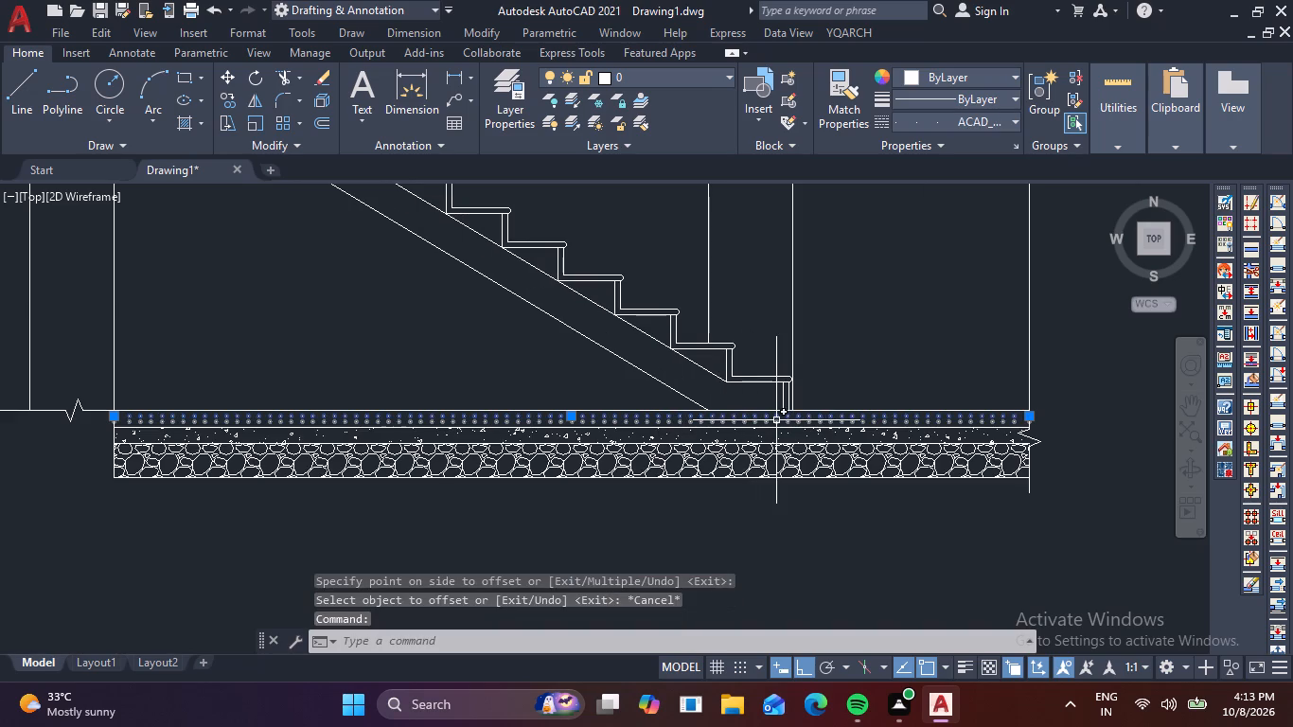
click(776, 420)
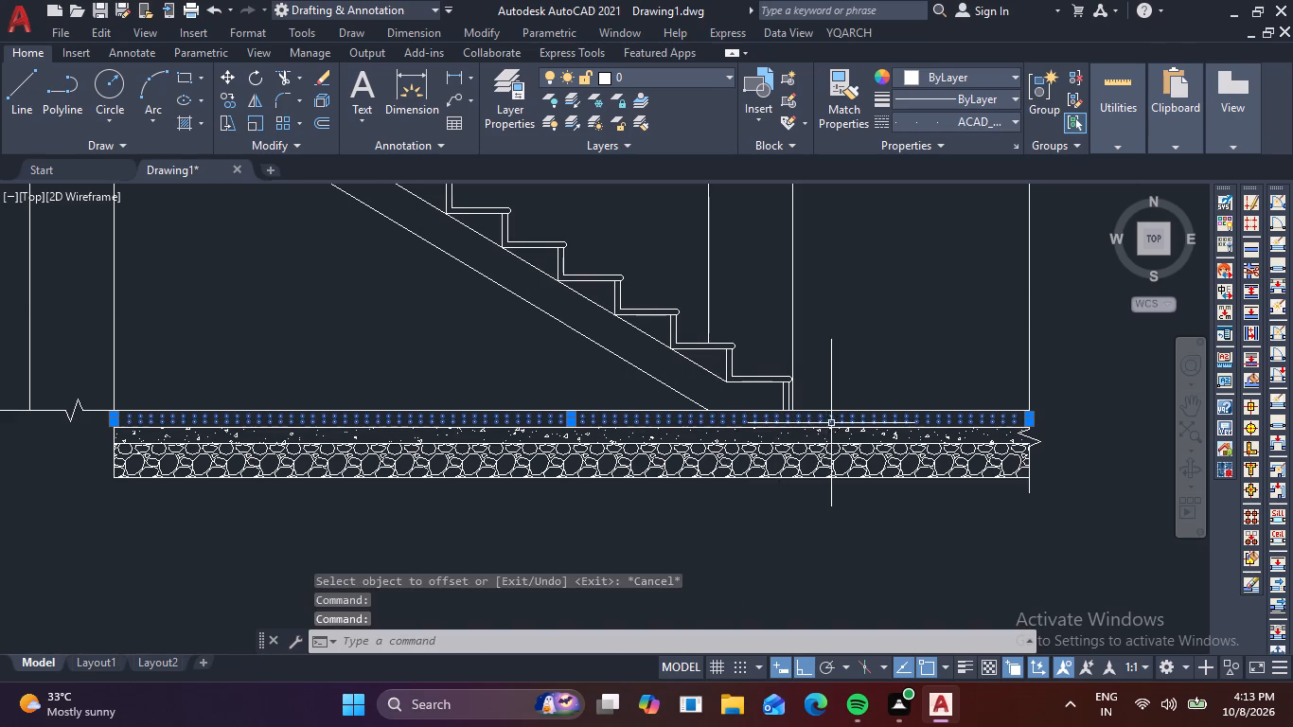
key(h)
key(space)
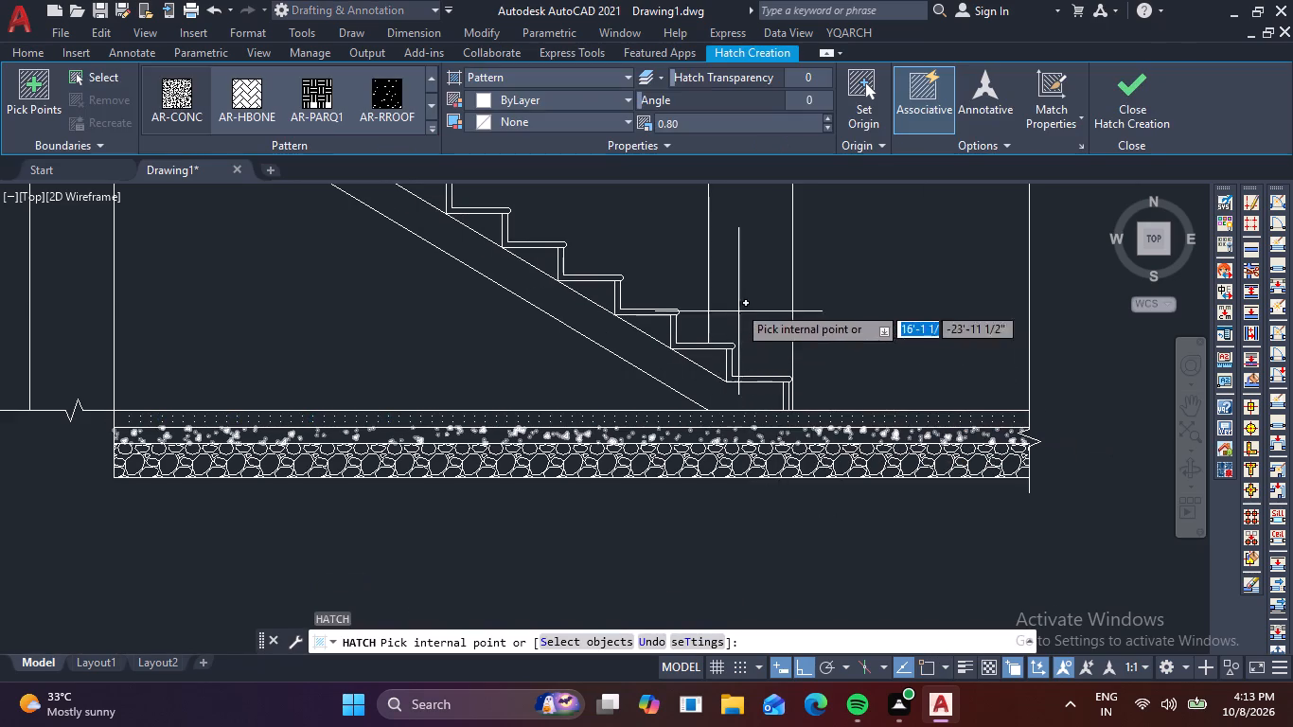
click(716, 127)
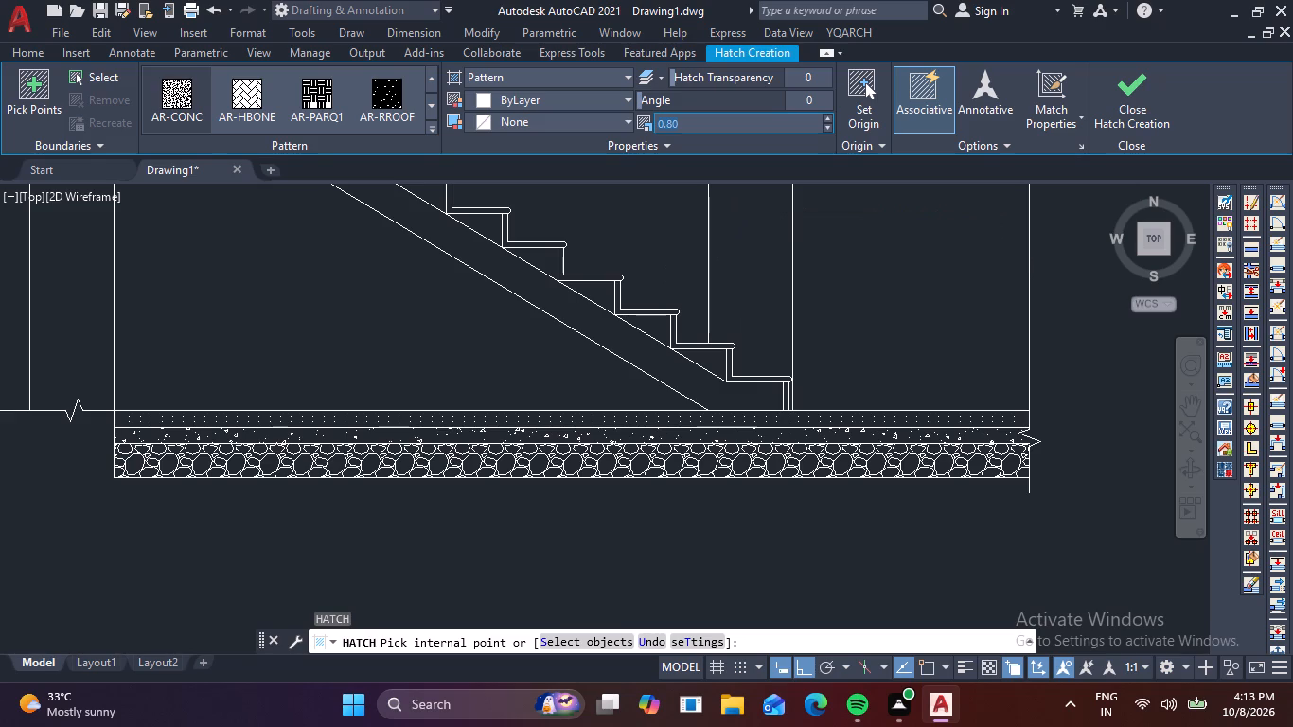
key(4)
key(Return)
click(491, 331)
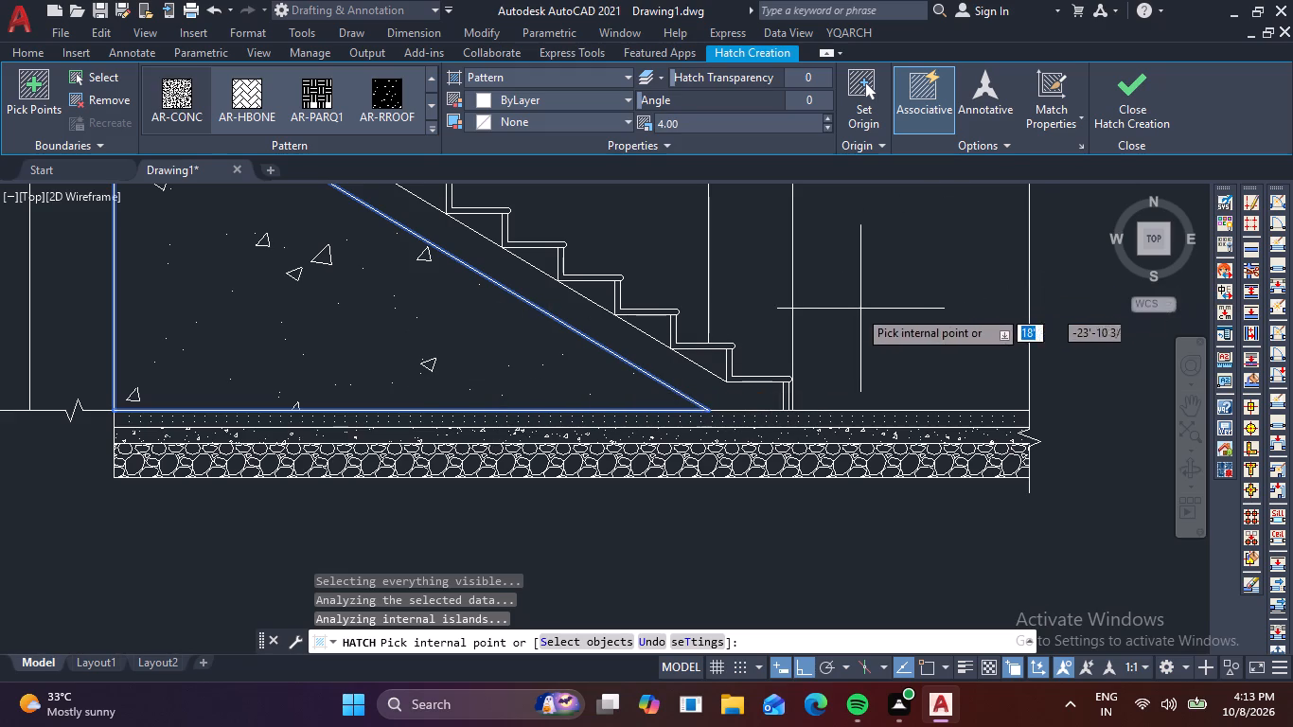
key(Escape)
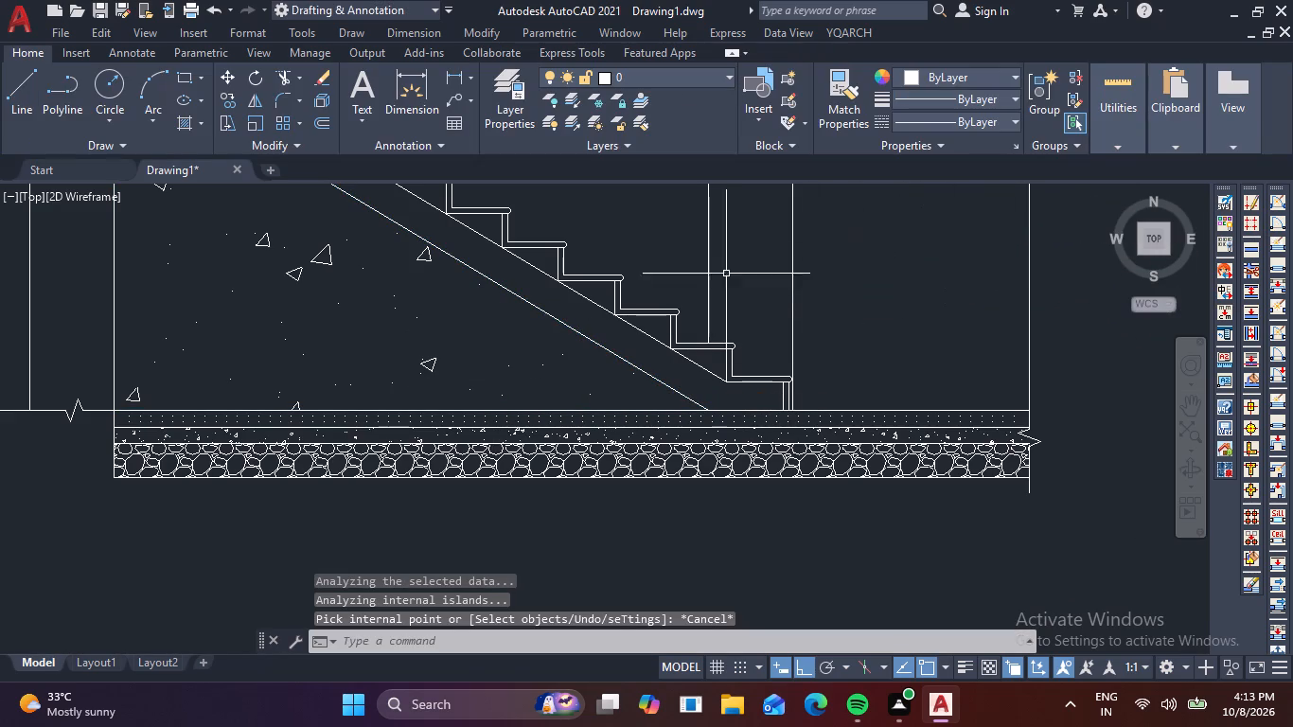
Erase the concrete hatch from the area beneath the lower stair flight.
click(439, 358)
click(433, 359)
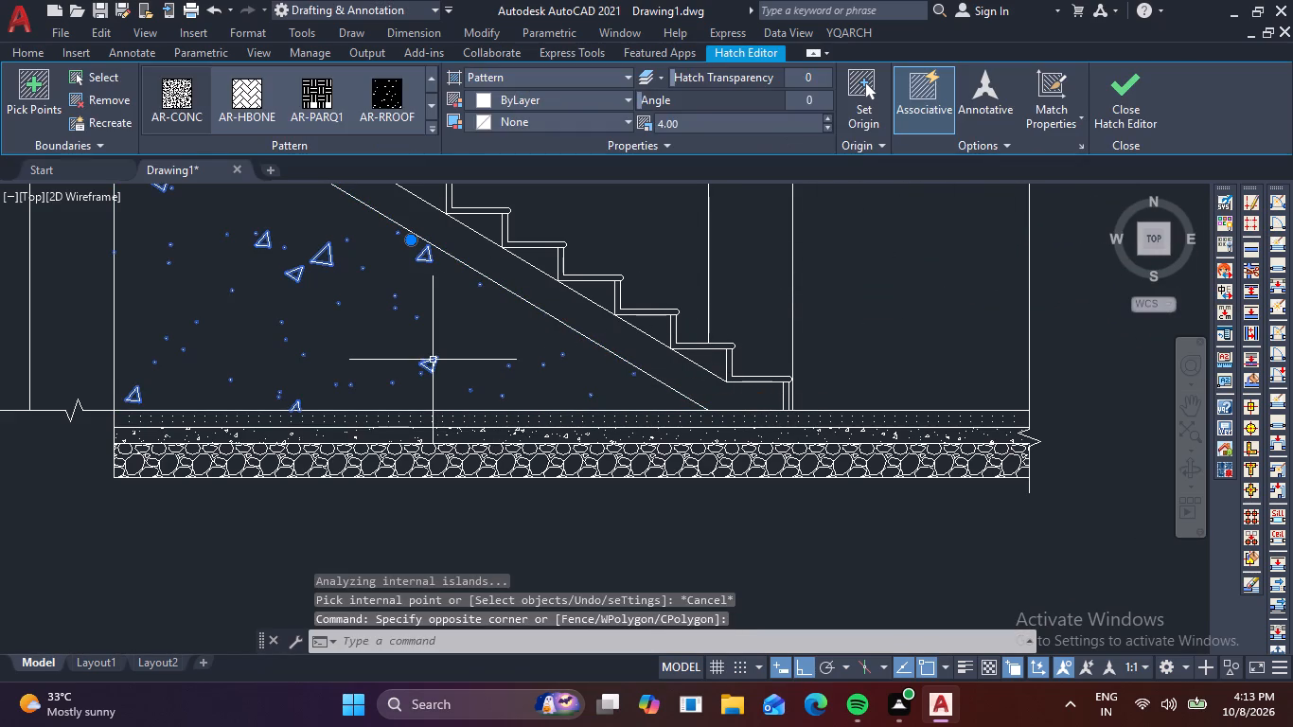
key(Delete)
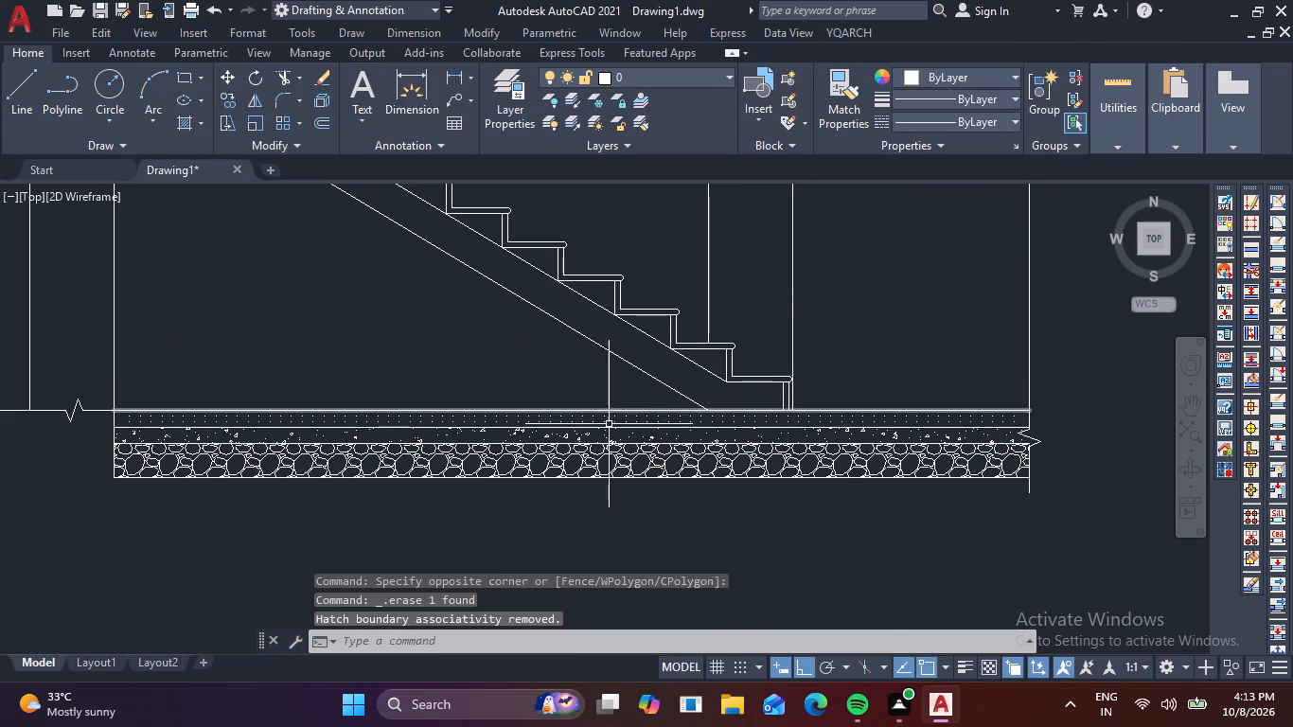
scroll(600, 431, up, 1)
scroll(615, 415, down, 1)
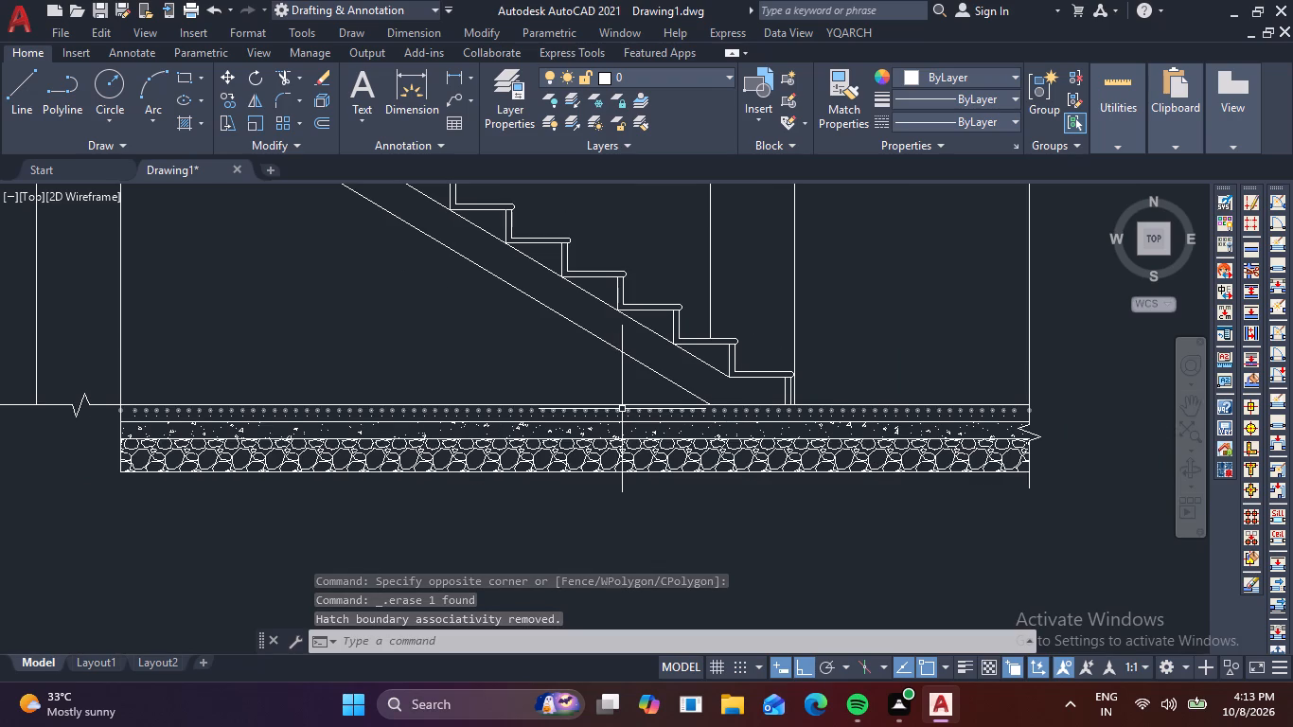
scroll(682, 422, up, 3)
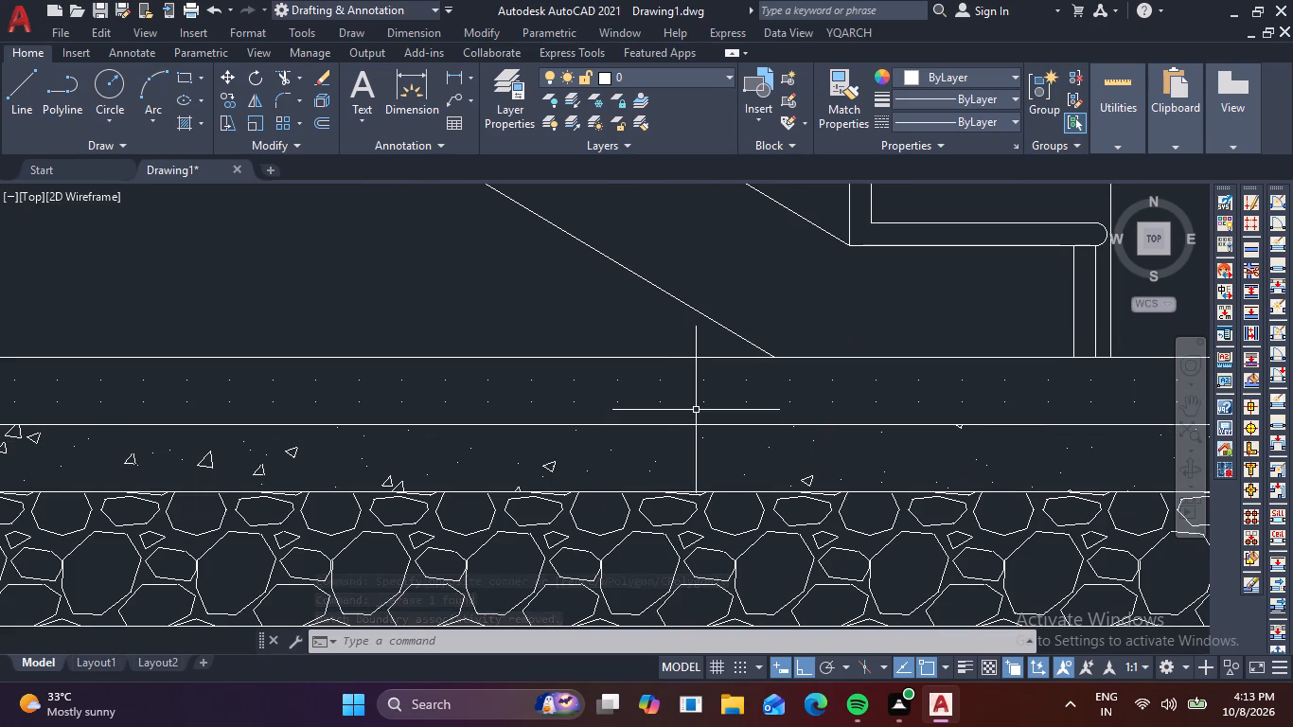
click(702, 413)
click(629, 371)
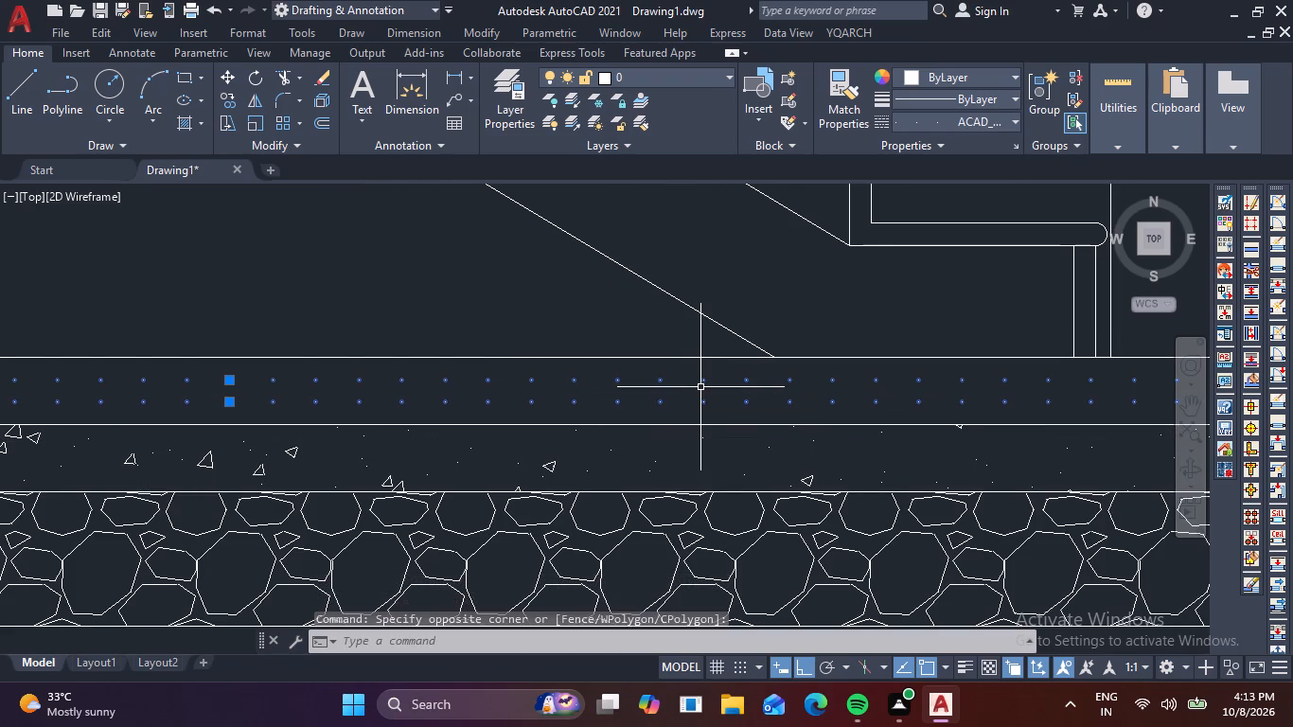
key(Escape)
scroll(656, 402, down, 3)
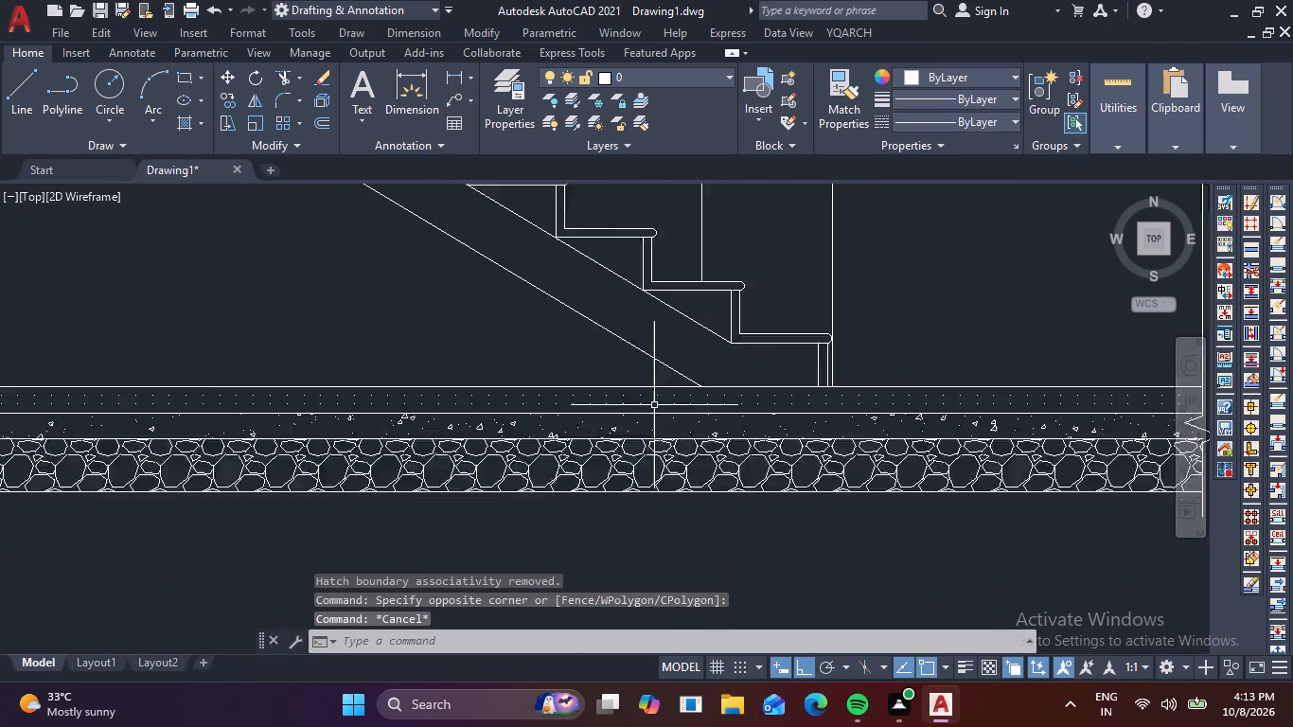
Place a multileader with its arrowhead in the dotted flooring layer, running straight down below the stone layer and landing horizontally to the left.
scroll(653, 405, down, 1)
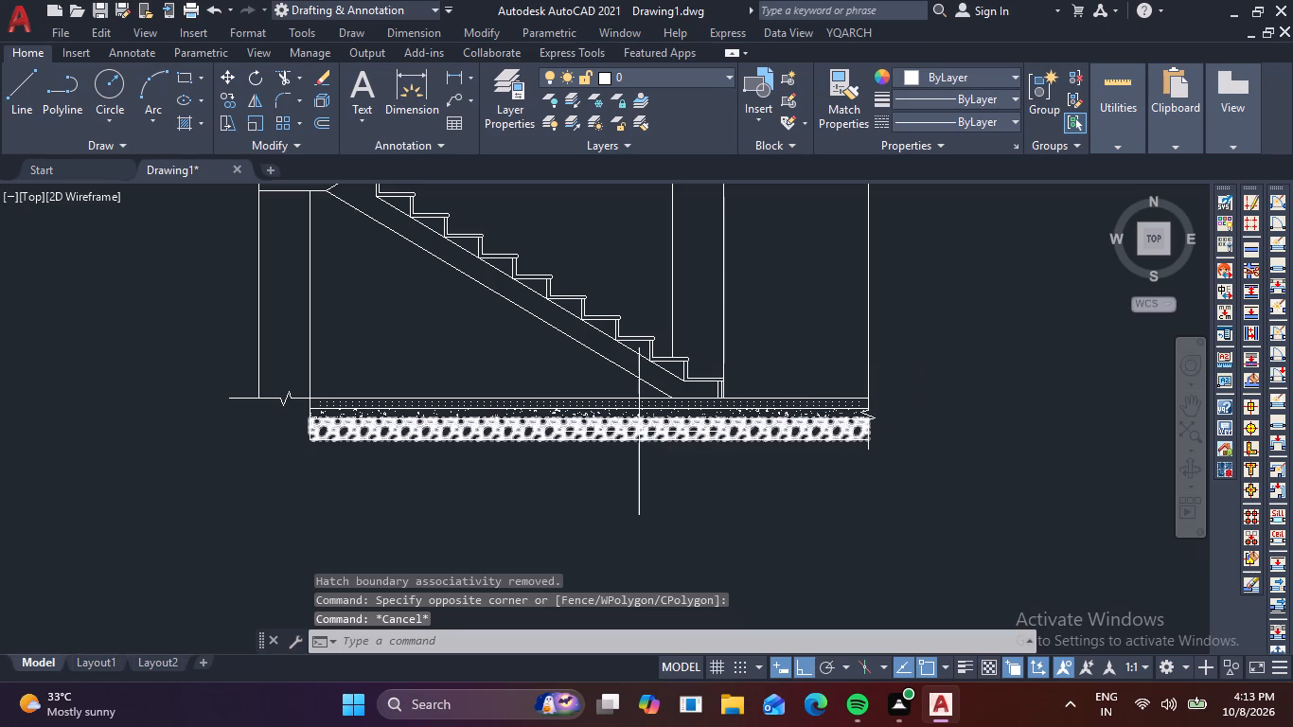
key(m)
key(u)
key(l)
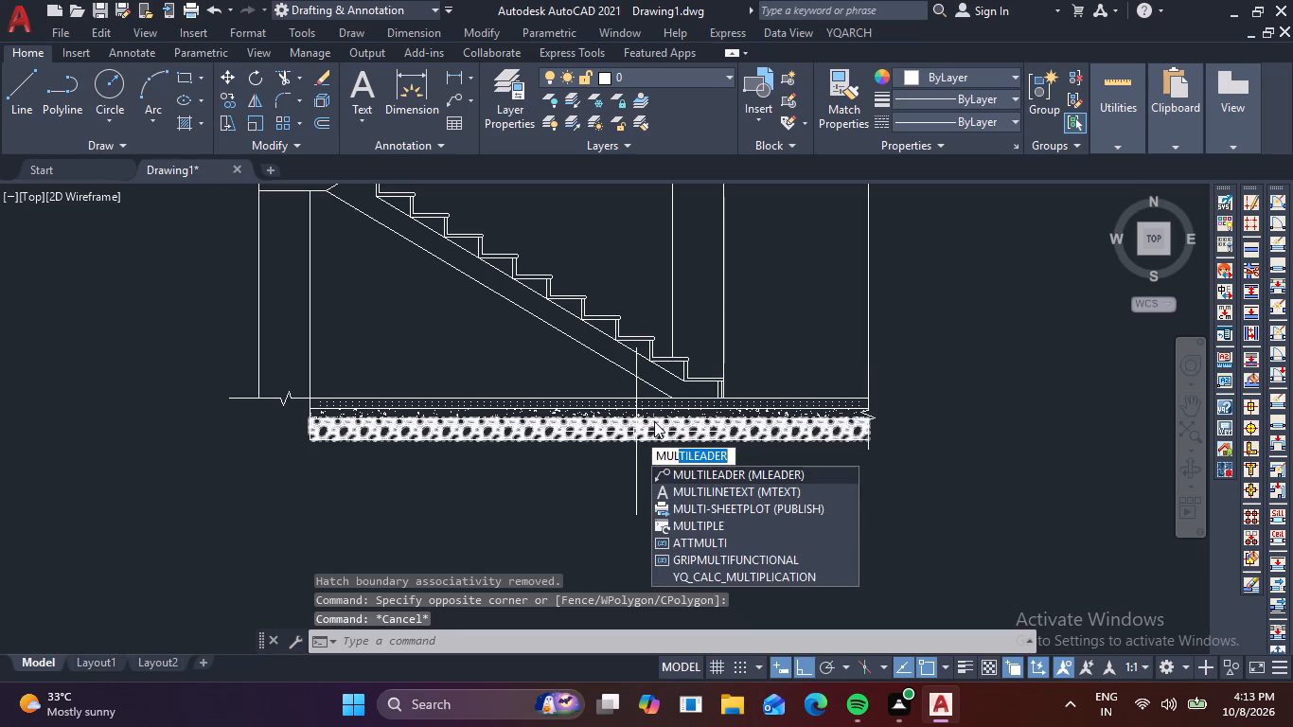
key(t)
key(space)
scroll(629, 418, up, 2)
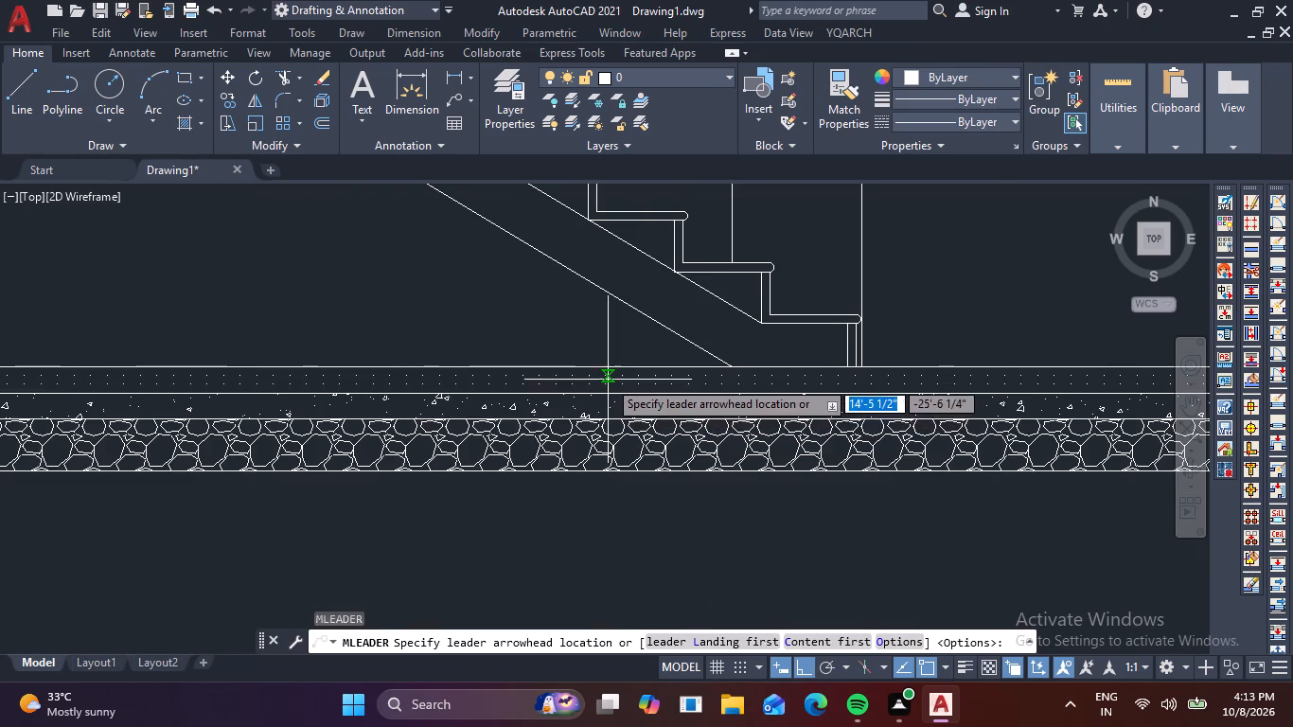
scroll(611, 384, up, 2)
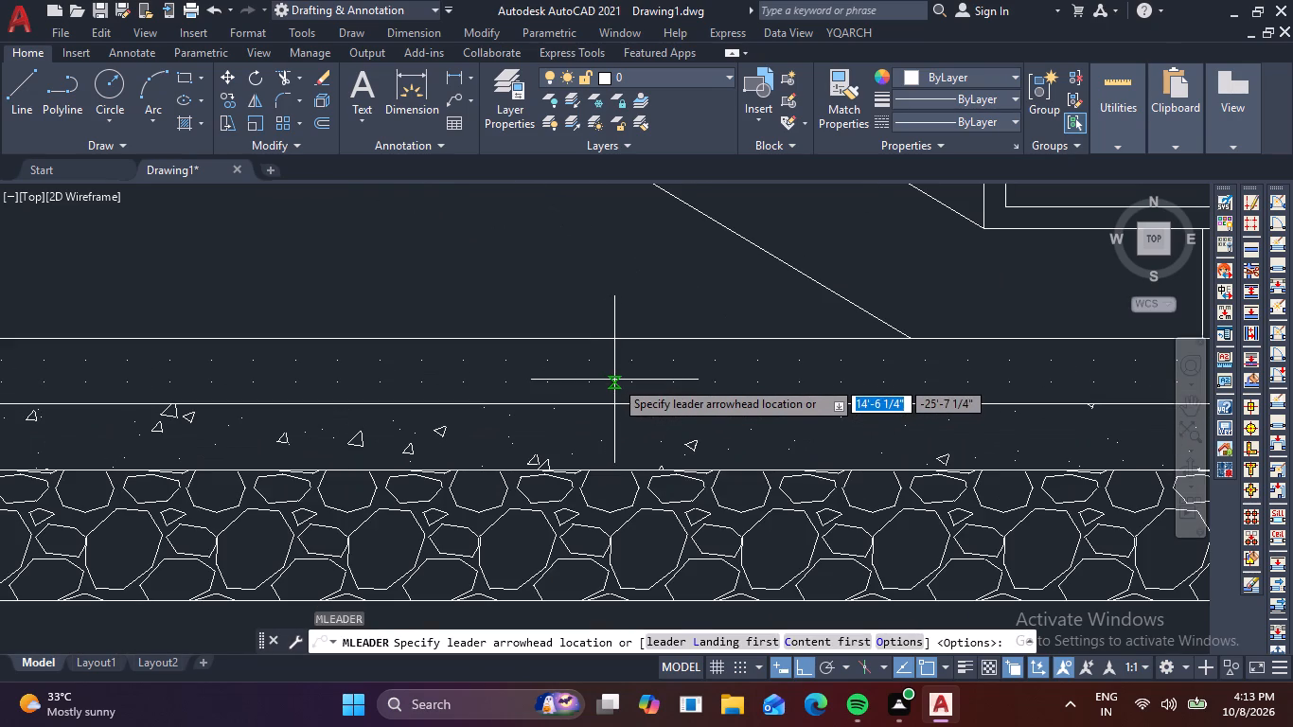
click(624, 371)
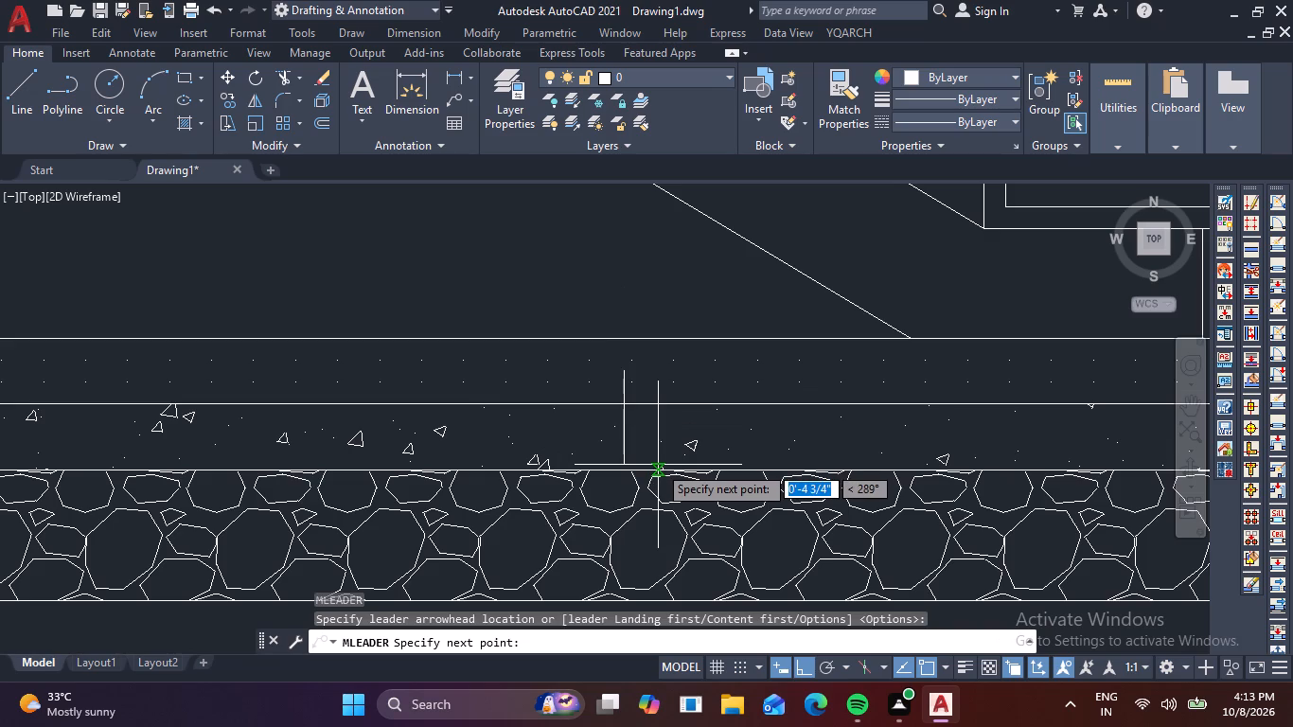
scroll(658, 465, down, 3)
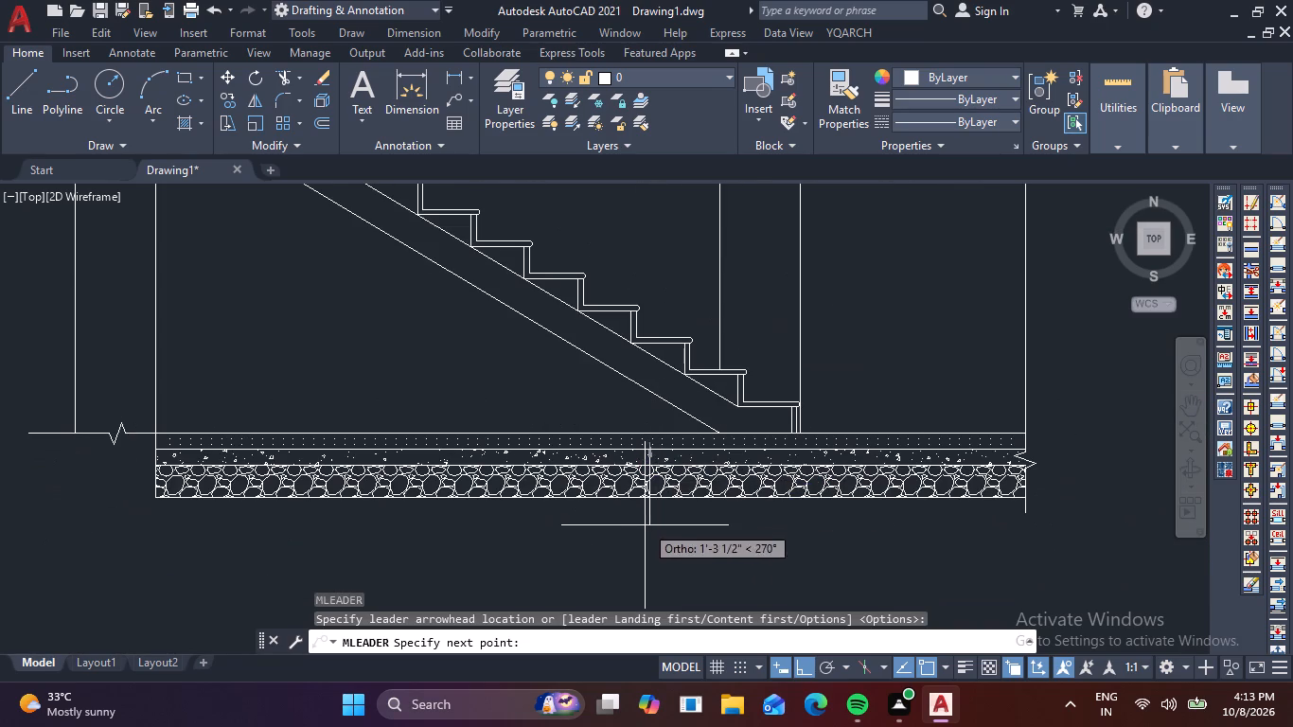
click(647, 545)
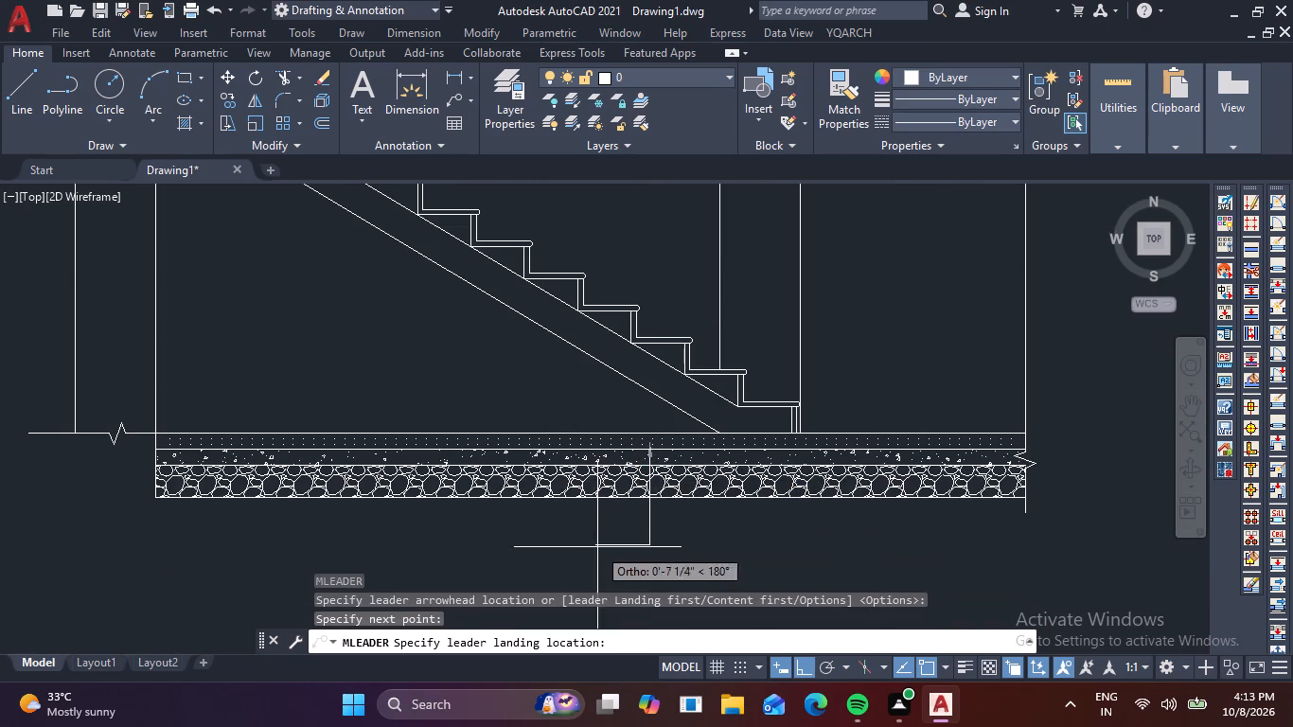
click(497, 547)
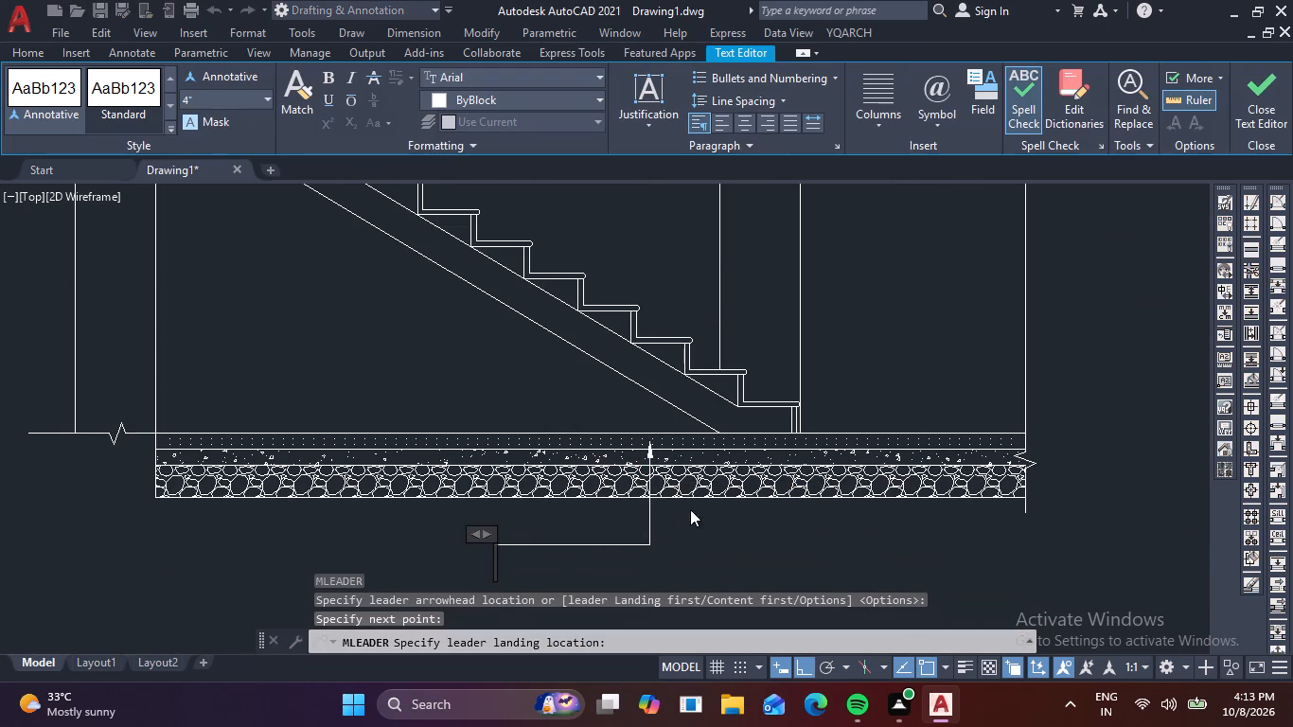
Enter the label 3" THK. FLOORING for the flooring layer's multileader.
middle_drag(751, 512, 860, 422)
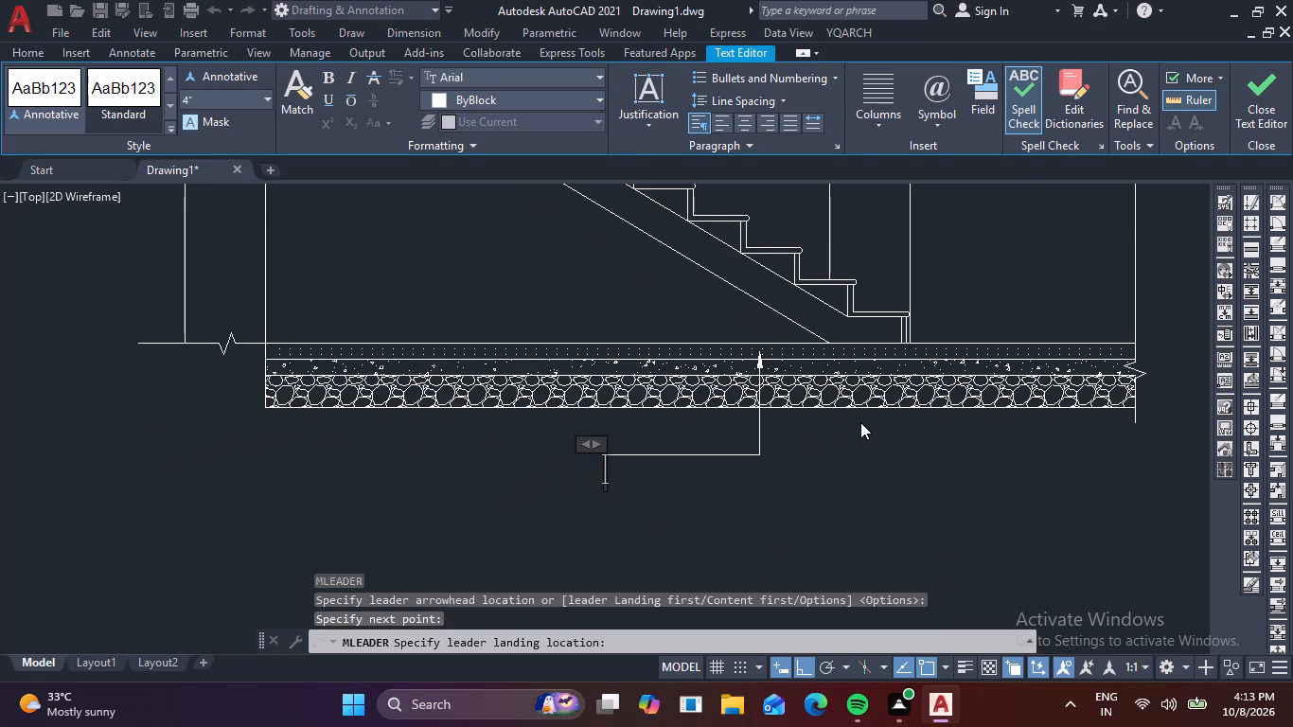
key(3)
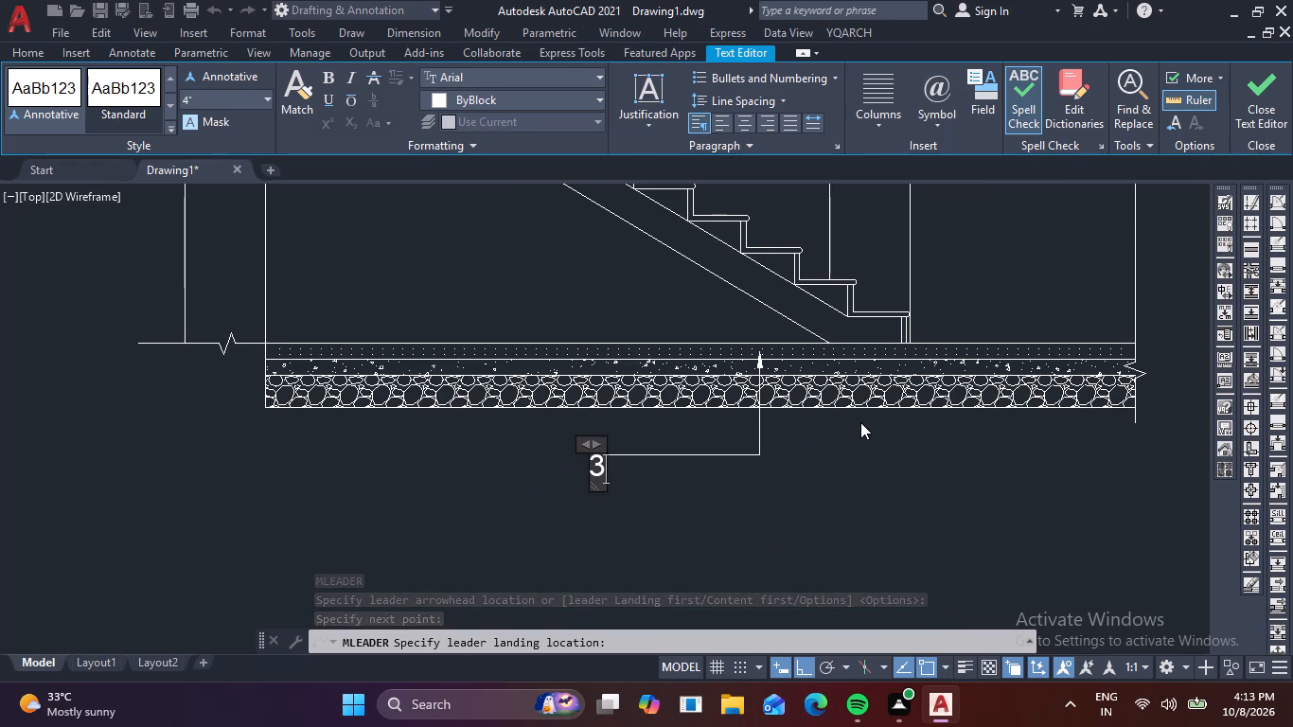
key(shift+quotedbl)
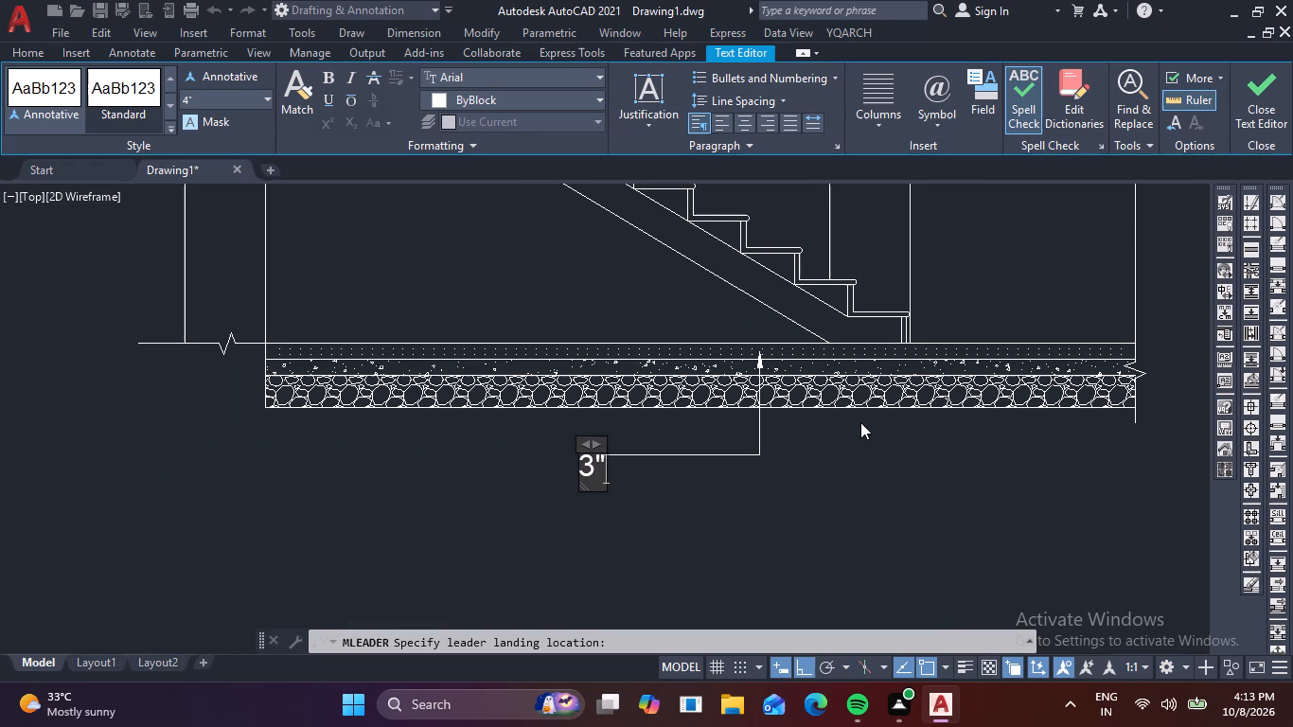
key(space)
text(TH)
key(k)
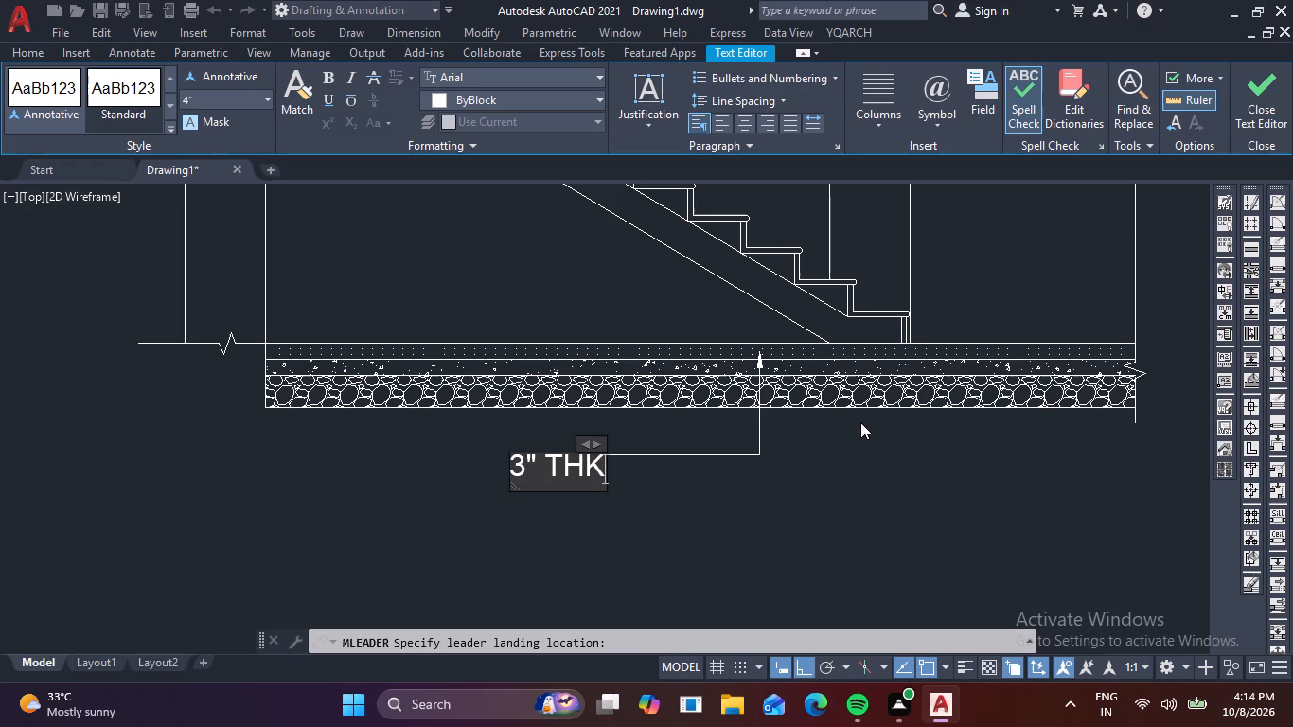
key(period)
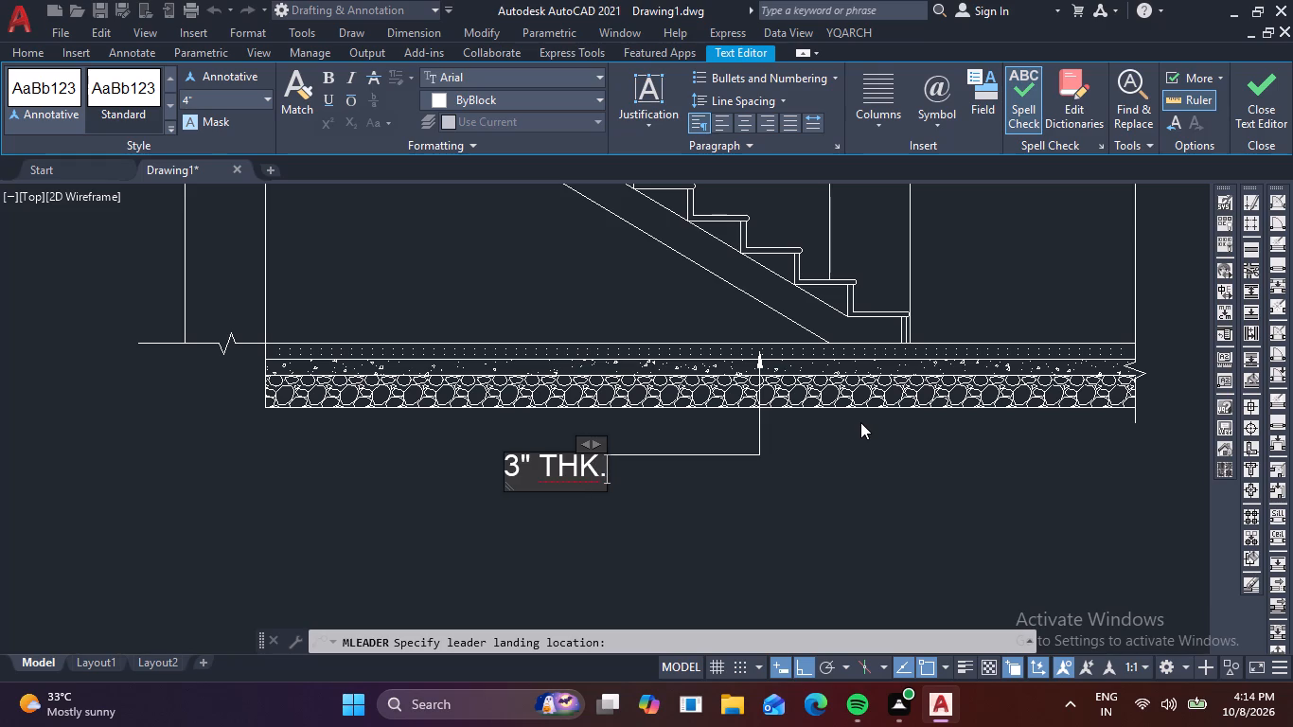
key(space)
text(FLOO)
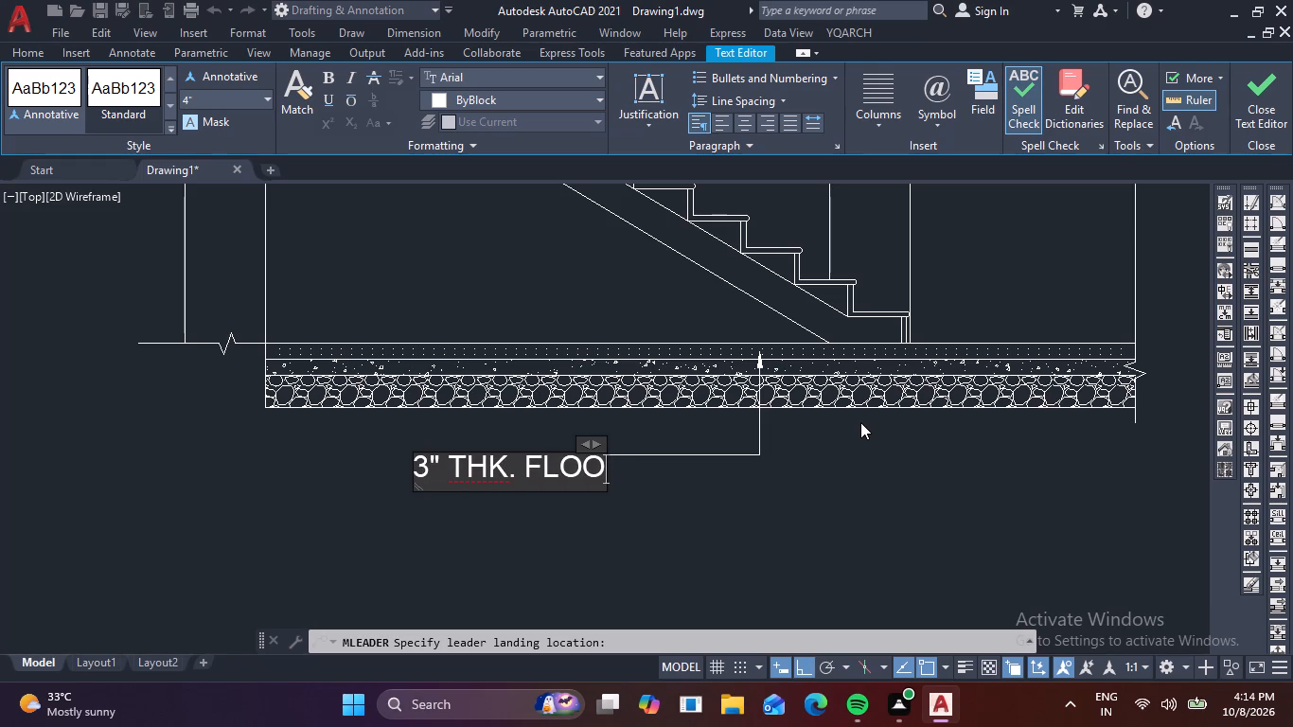
text(RING)
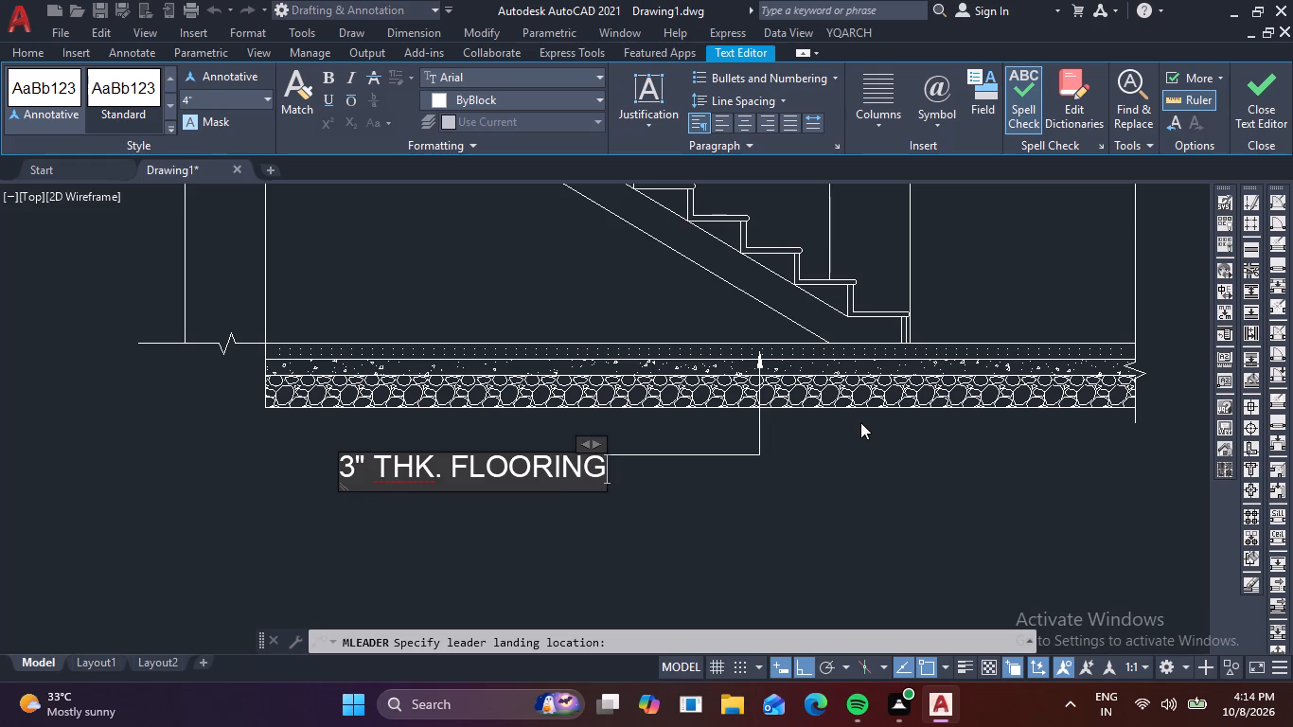
click(836, 477)
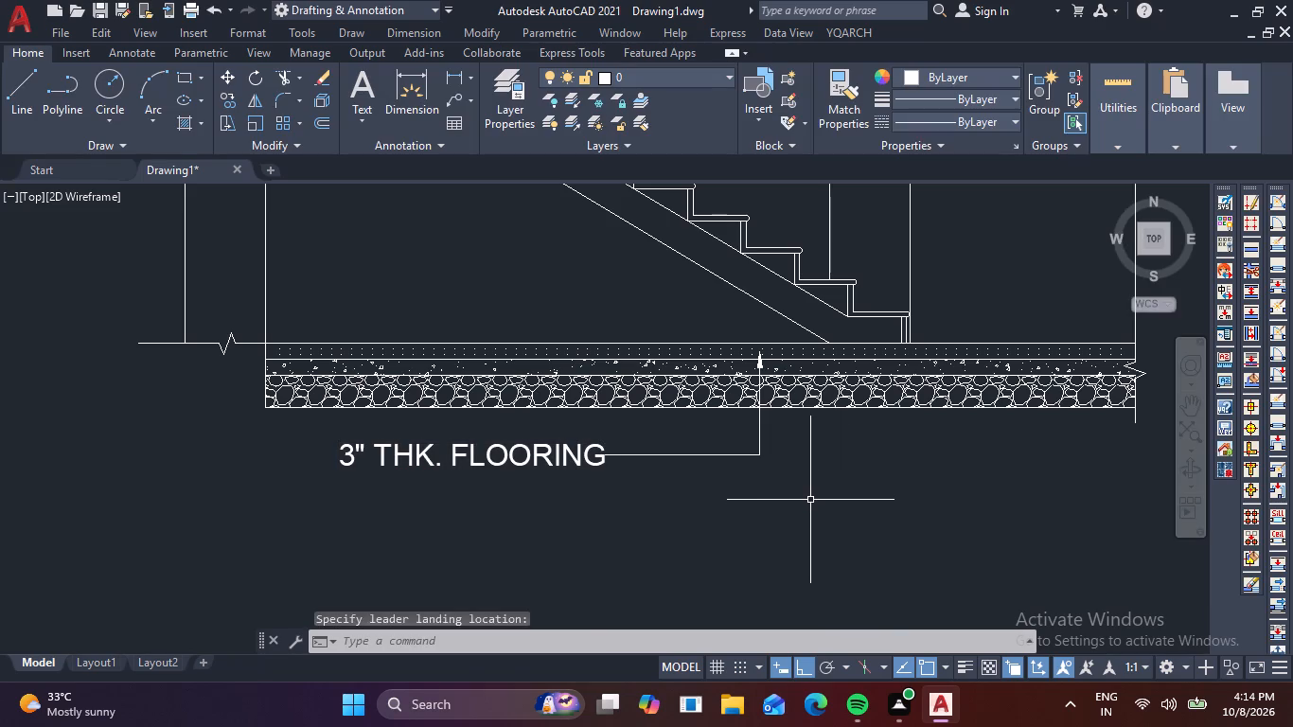
Place a multileader with its arrowhead in the middle concrete layer, running about 1'-10 1/2" straight down and landing leftward below the flooring label.
key(space)
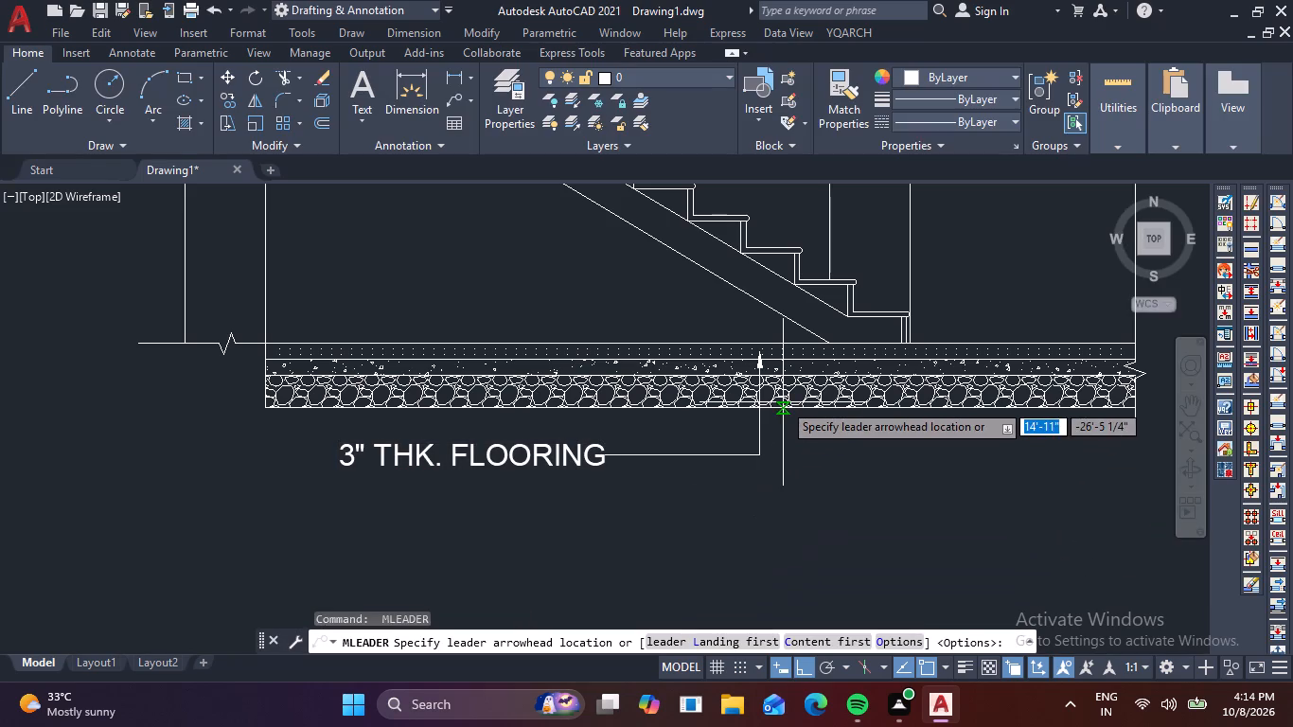
scroll(781, 368, up, 1)
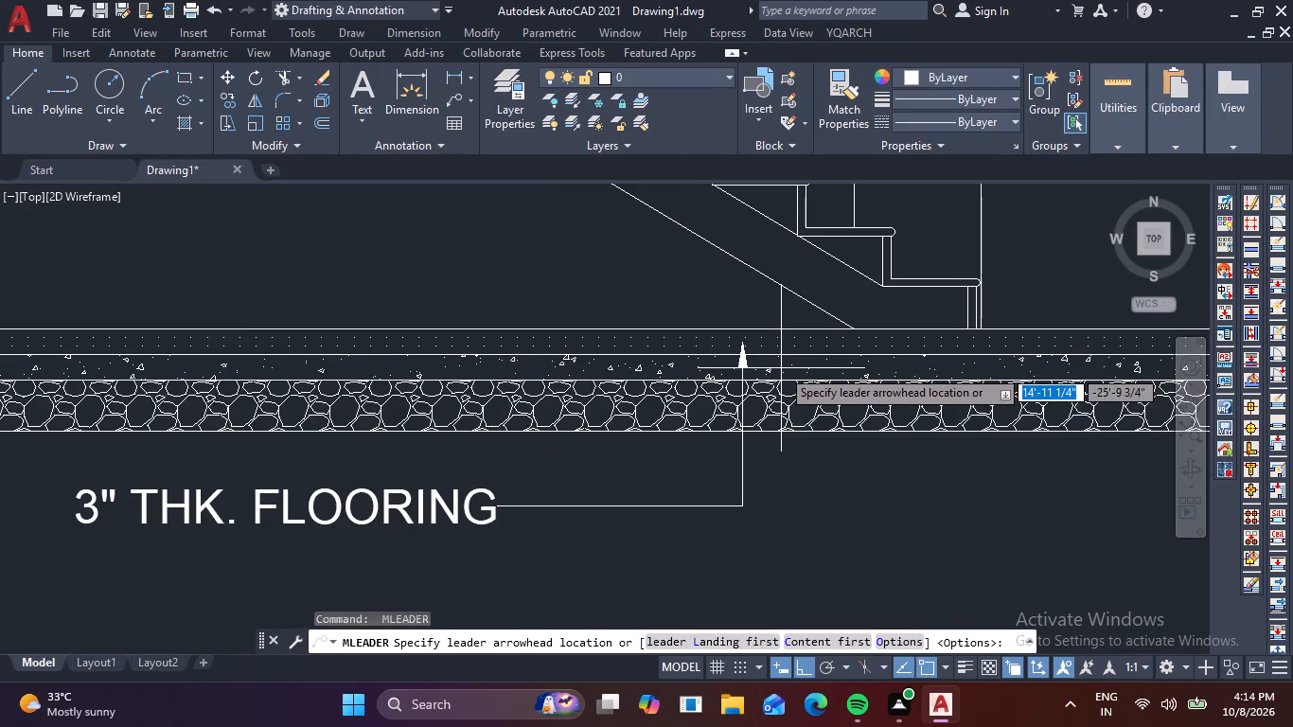
click(781, 368)
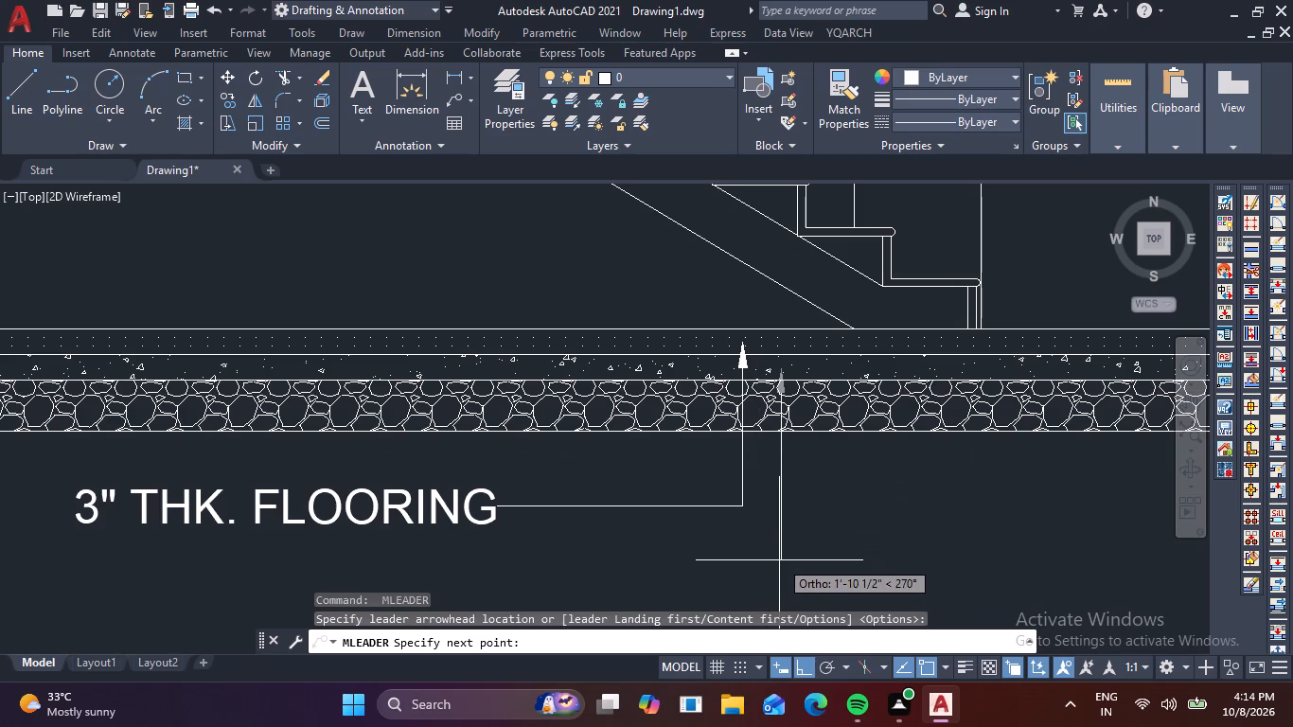
click(779, 562)
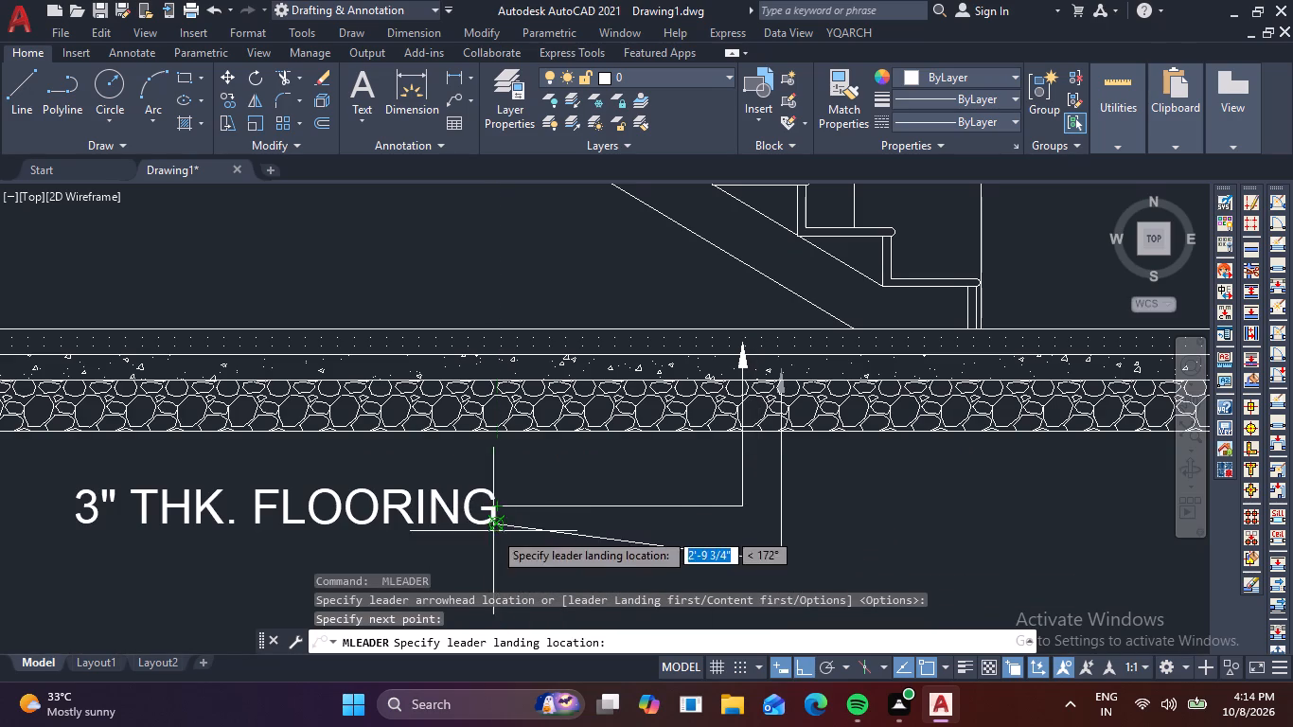
click(498, 566)
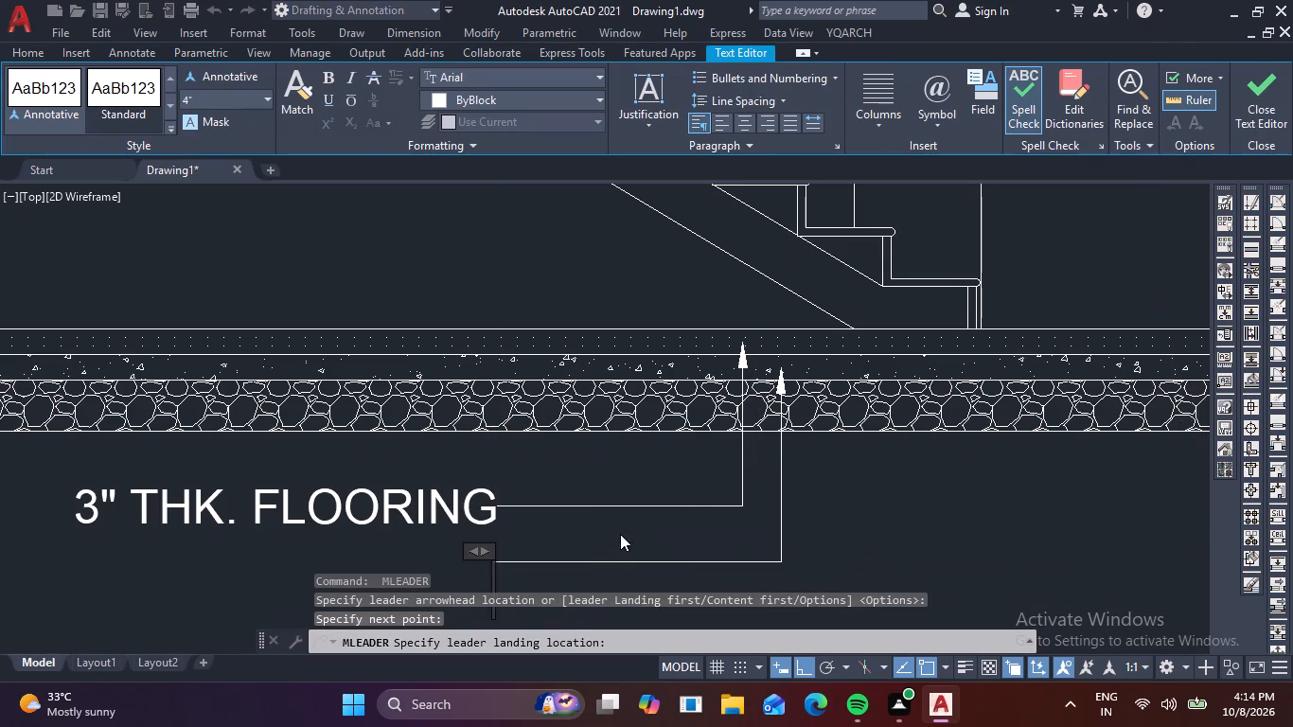
Enter the label 3"THK. STONE MASONRY for the concrete layer's multileader.
middle_drag(621, 528, 777, 369)
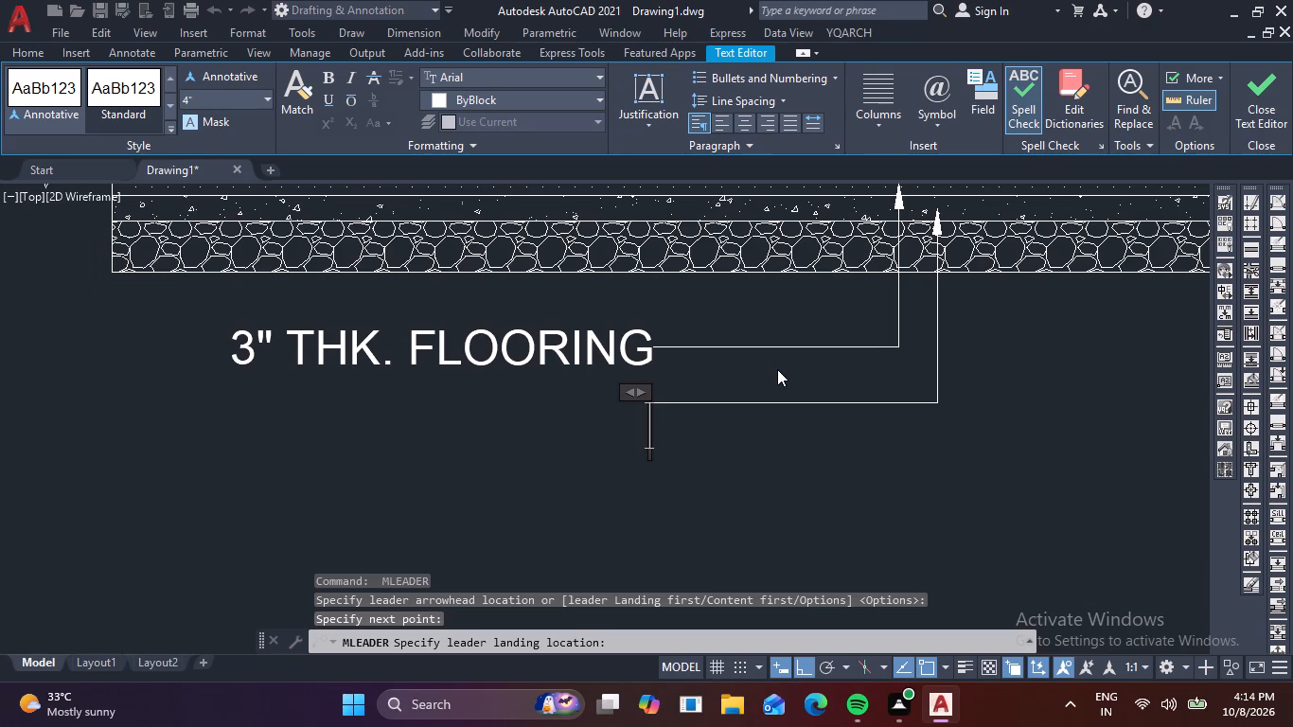
text(3")
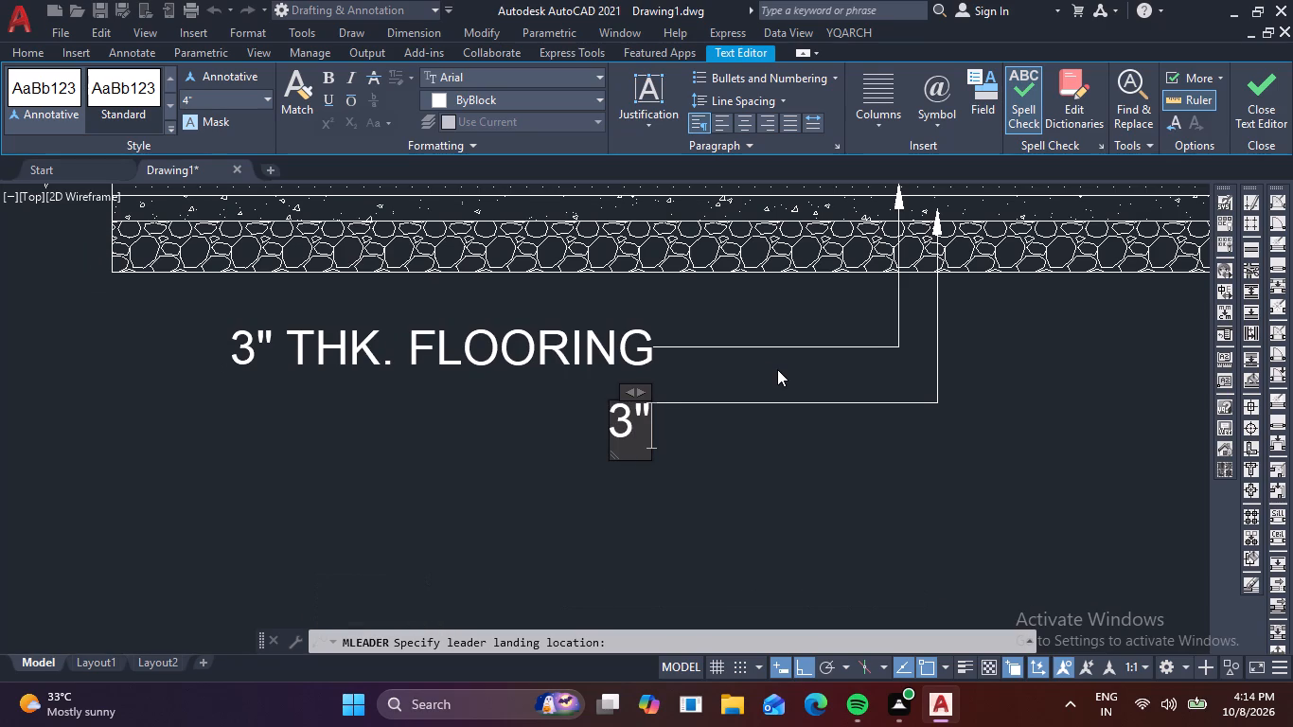
text(RHK)
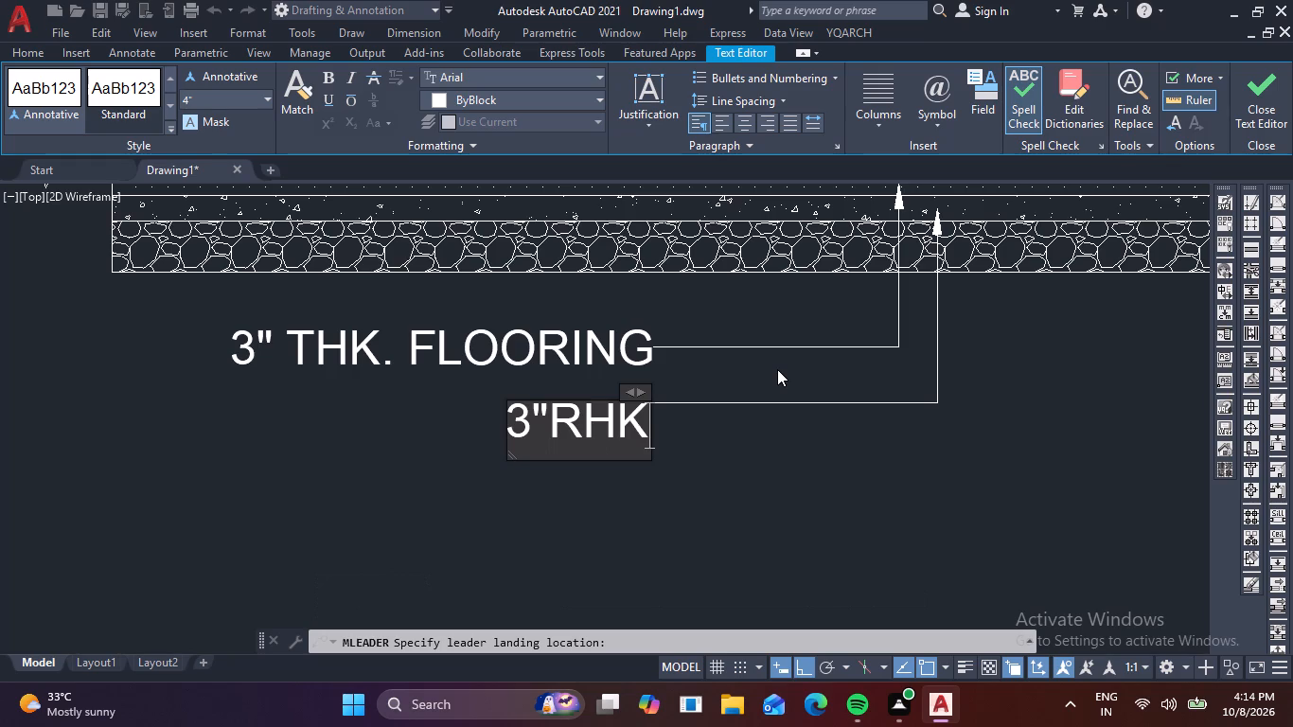
key(space)
key(BackSpace)
key(period)
key(space)
text(STONE)
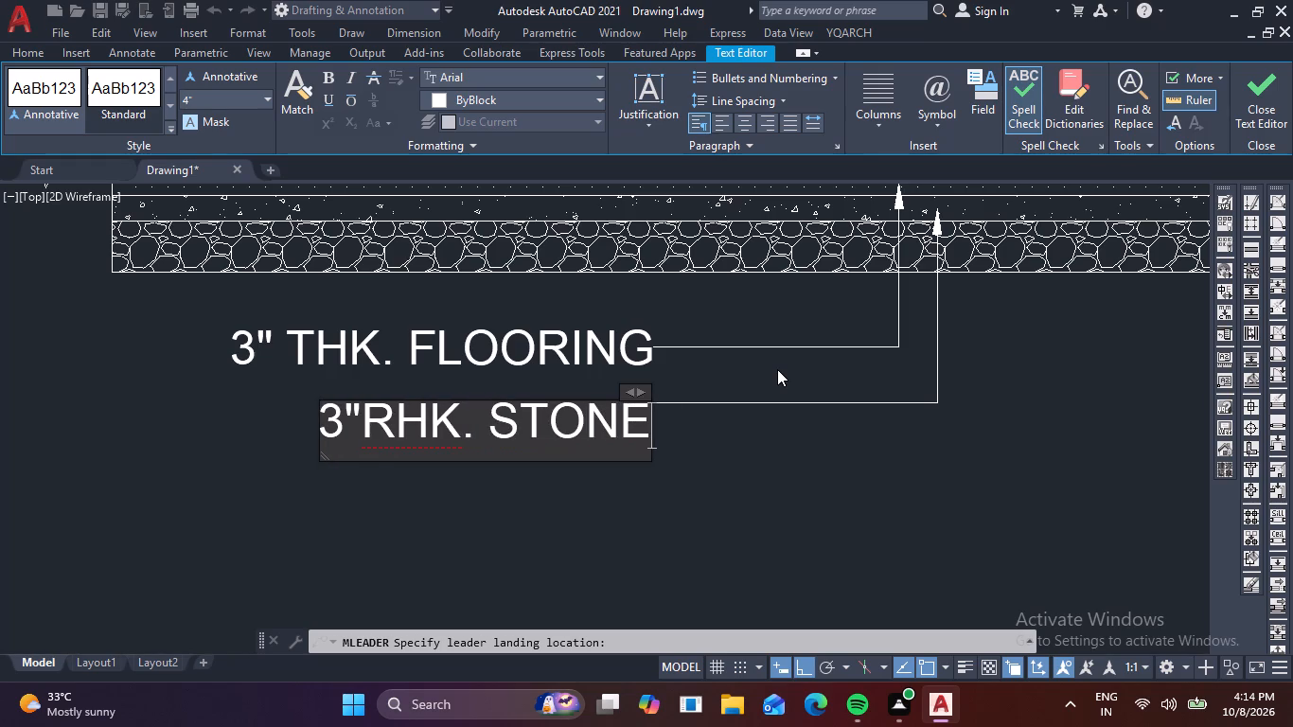
key(space)
key(m)
text(ASONAA)
text(RY)
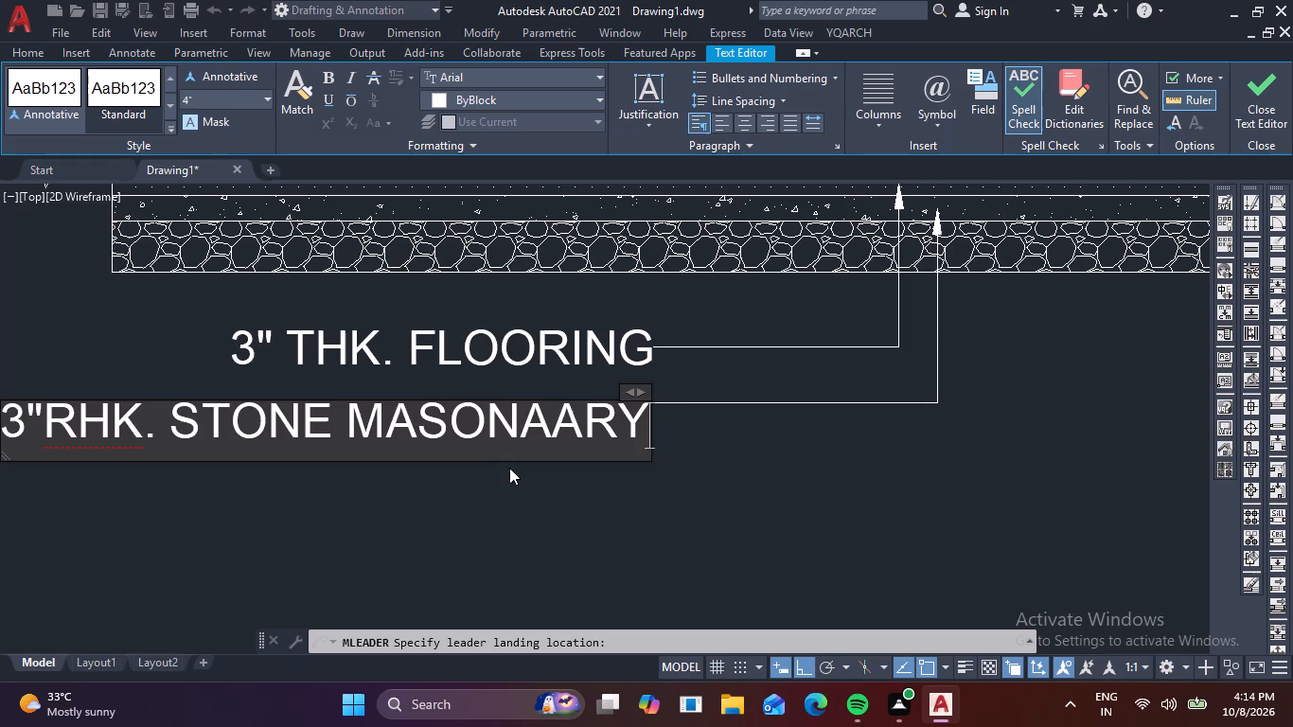
click(576, 430)
key(BackSpace)
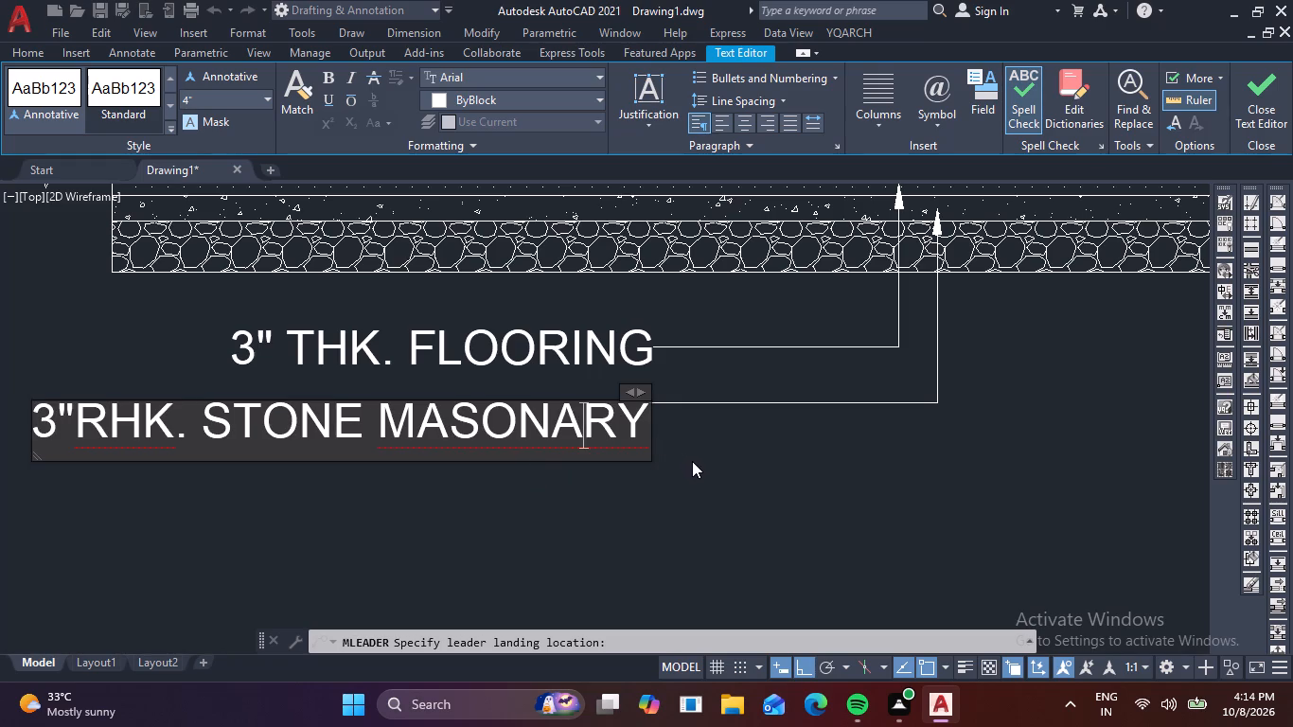
key(BackSpace)
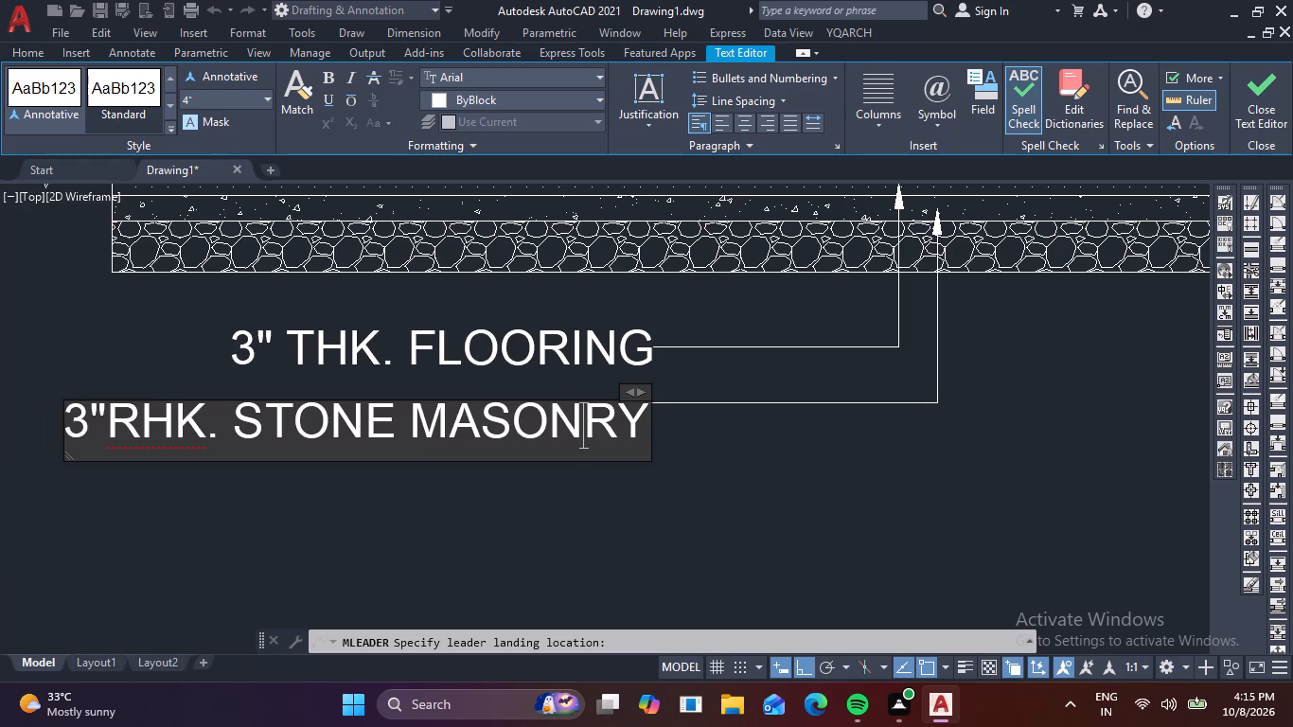
click(135, 414)
key(BackSpace)
key(y)
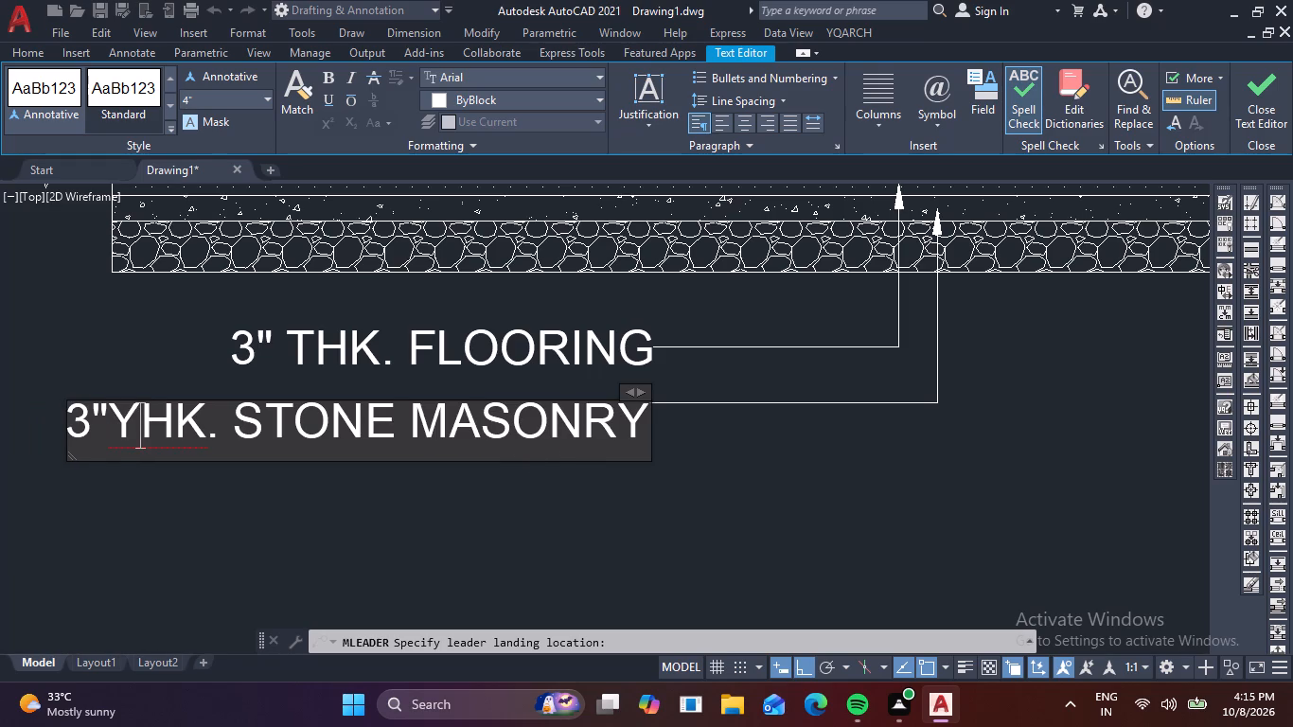
key(BackSpace)
key(t)
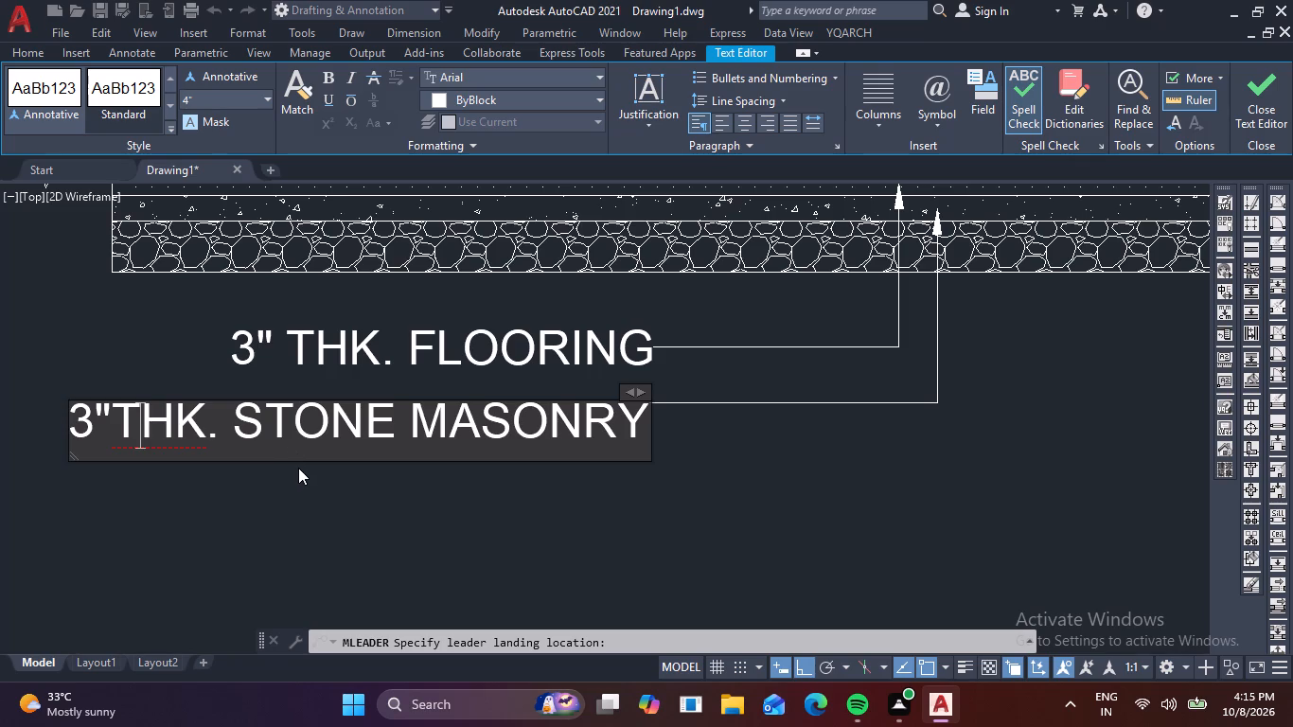
click(670, 487)
Place a multileader with its arrowhead on the stone layer's bottom edge, running about 1'-8 1/2" down and landing leftward below the stone masonry label.
scroll(724, 469, down, 1)
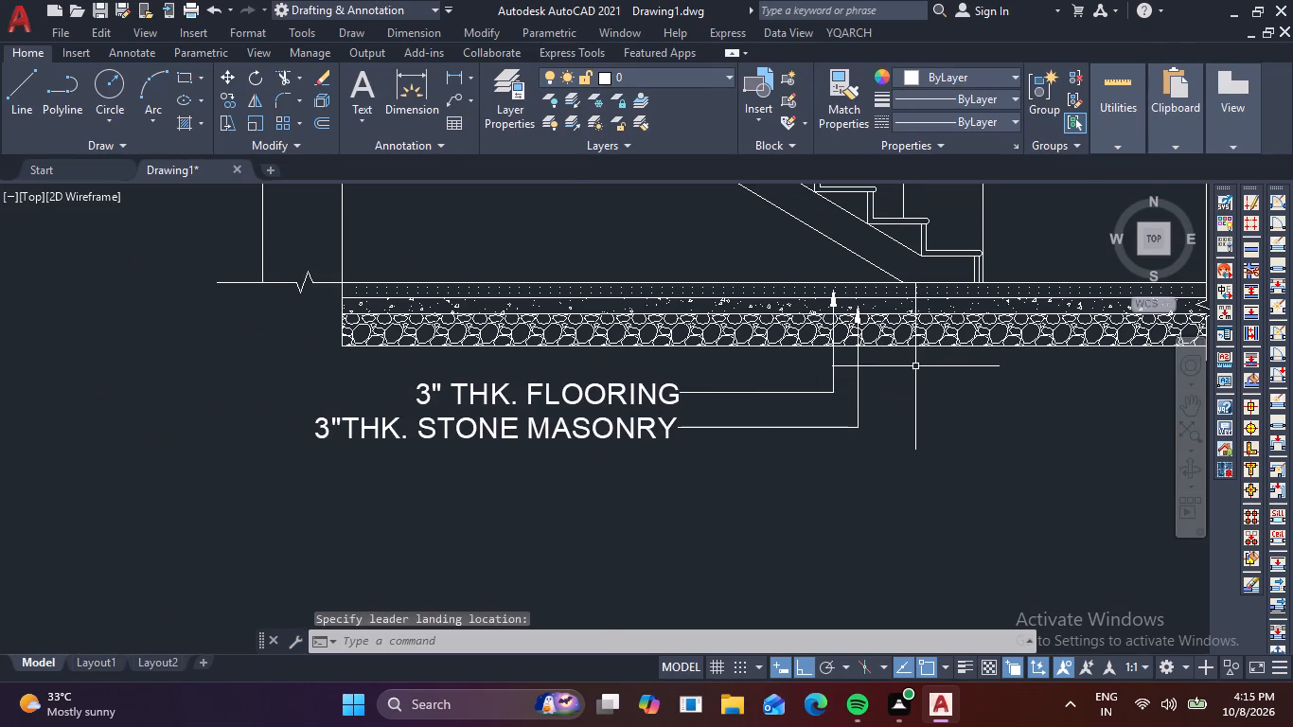
key(space)
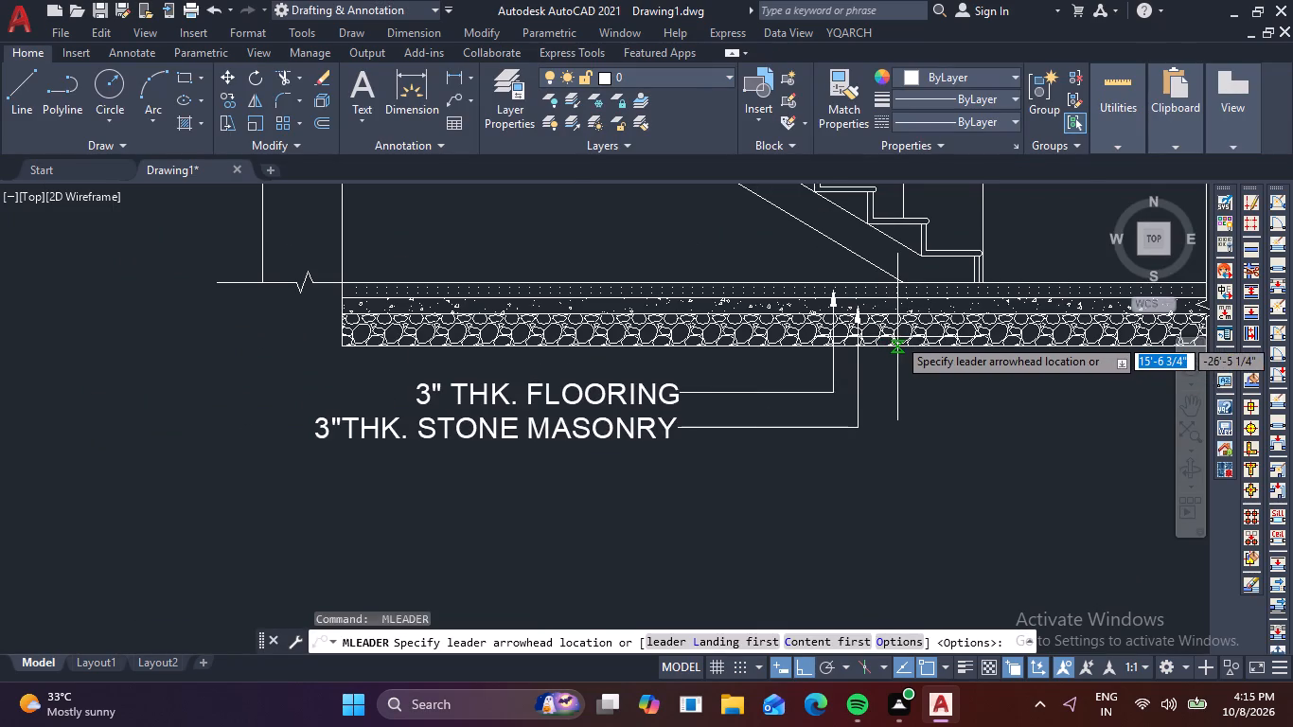
click(883, 338)
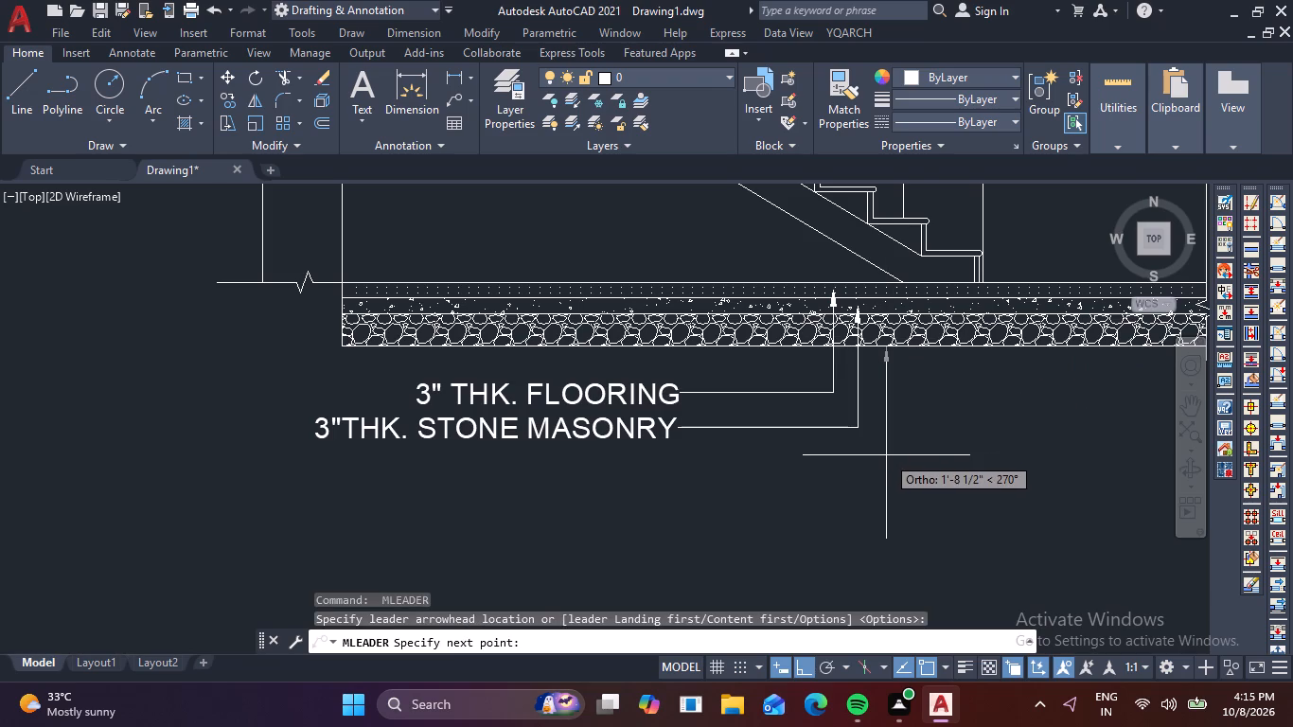
click(886, 455)
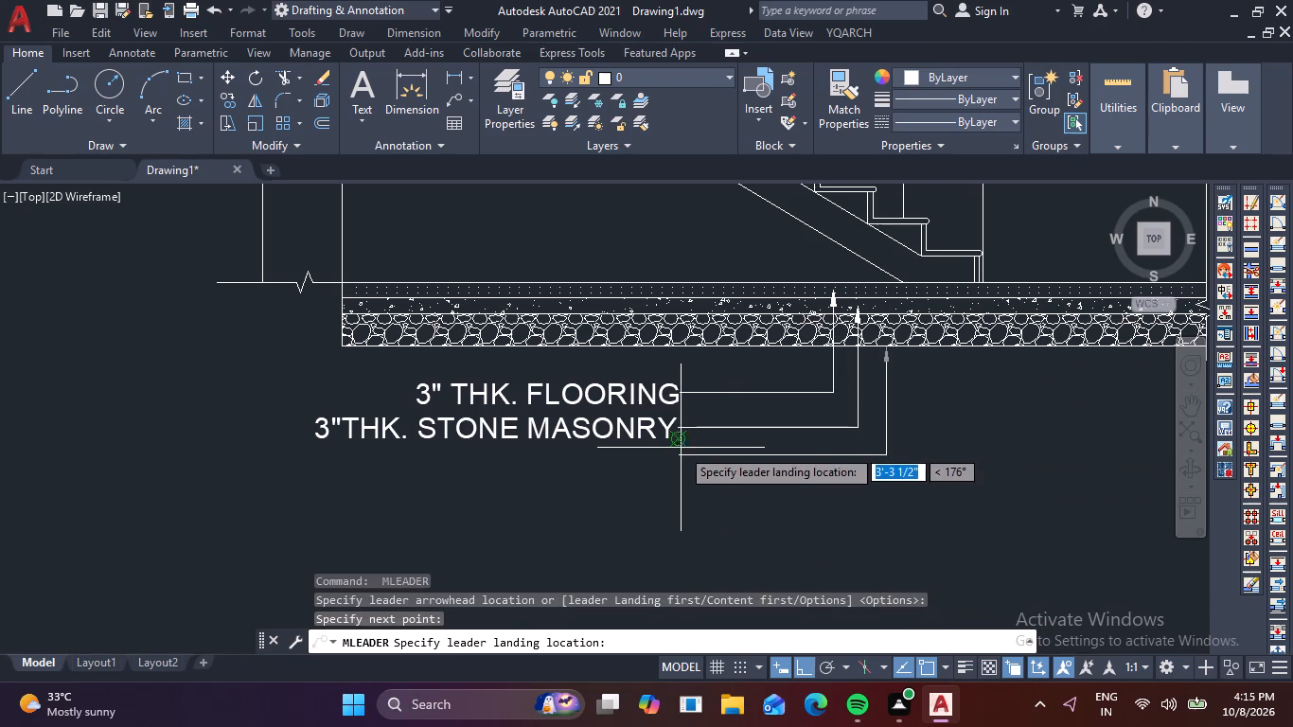
click(678, 456)
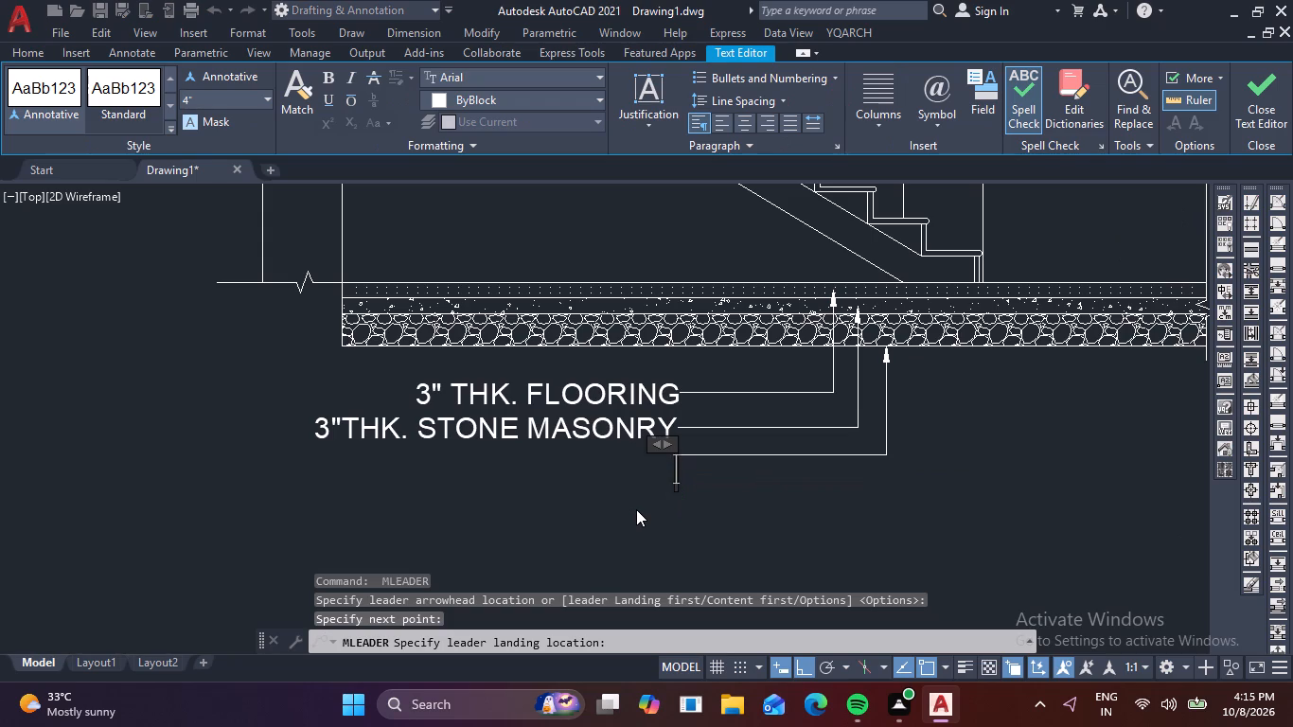
Enter the label 6" THK. SOILING for the stone layer's multileader.
text(6")
key(space)
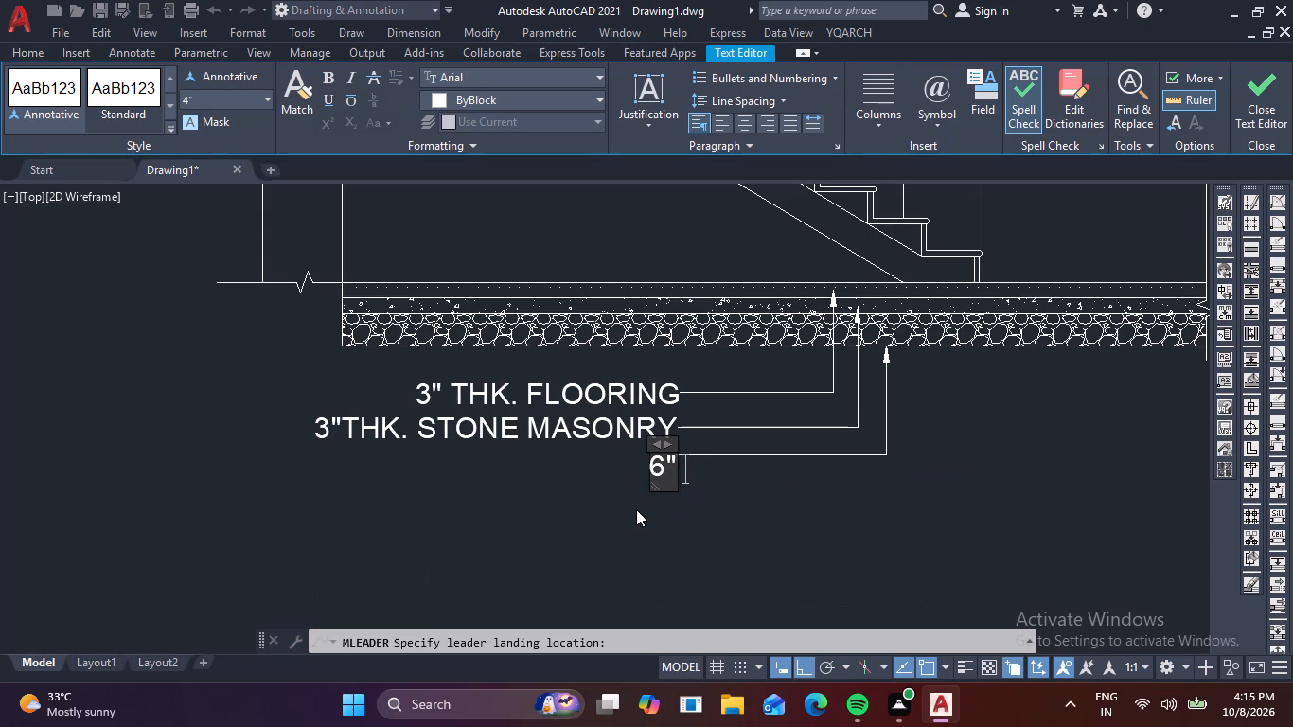
key(r)
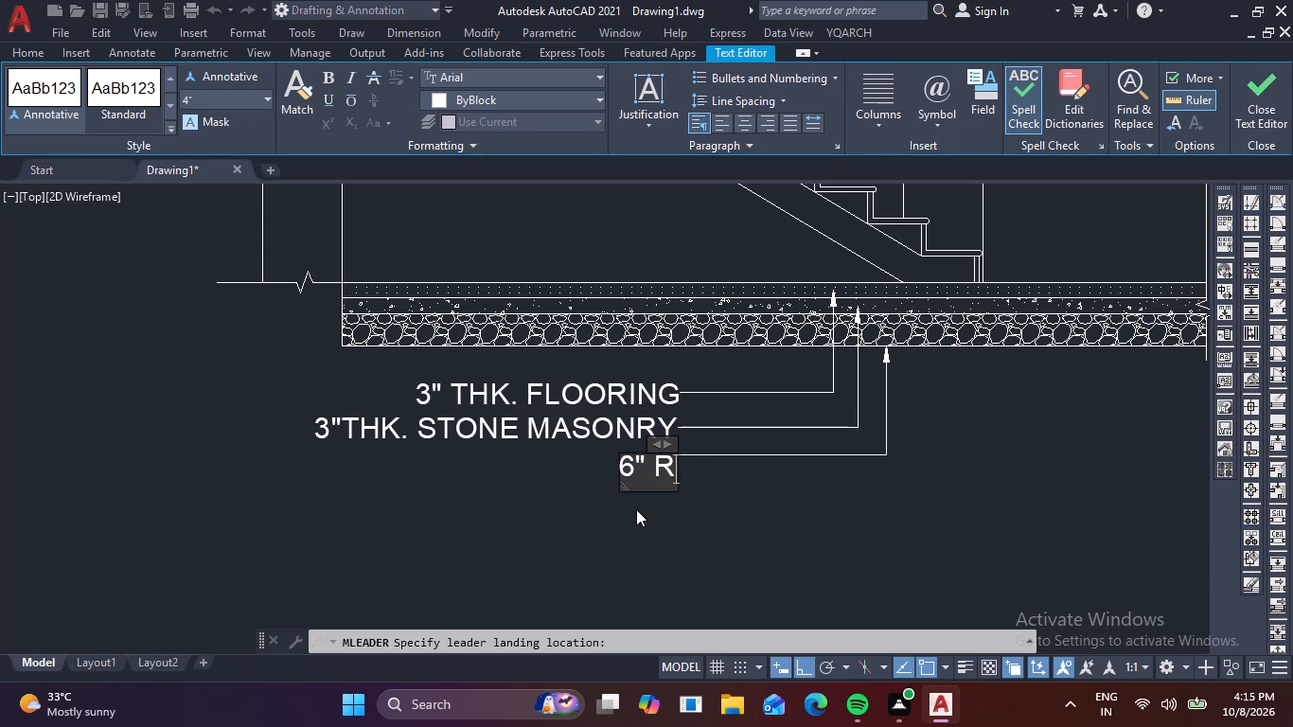
key(BackSpace)
key(t)
text(HK)
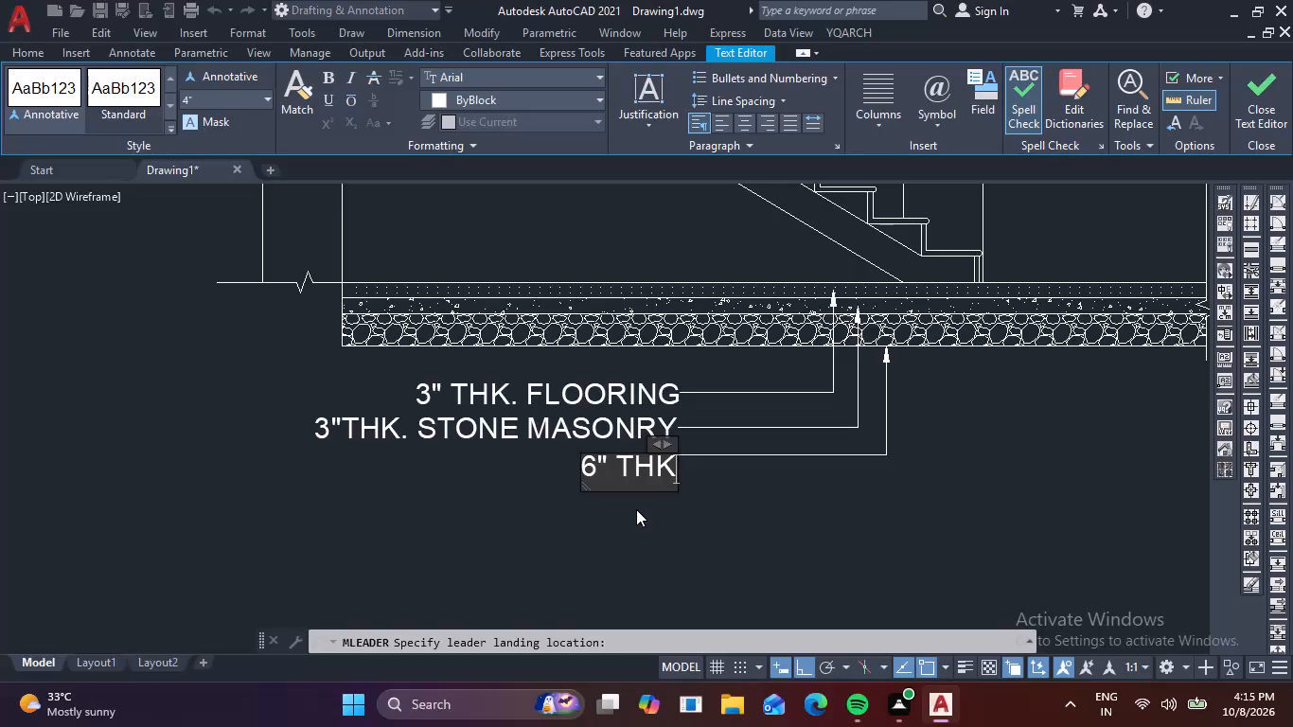
key(period)
key(space)
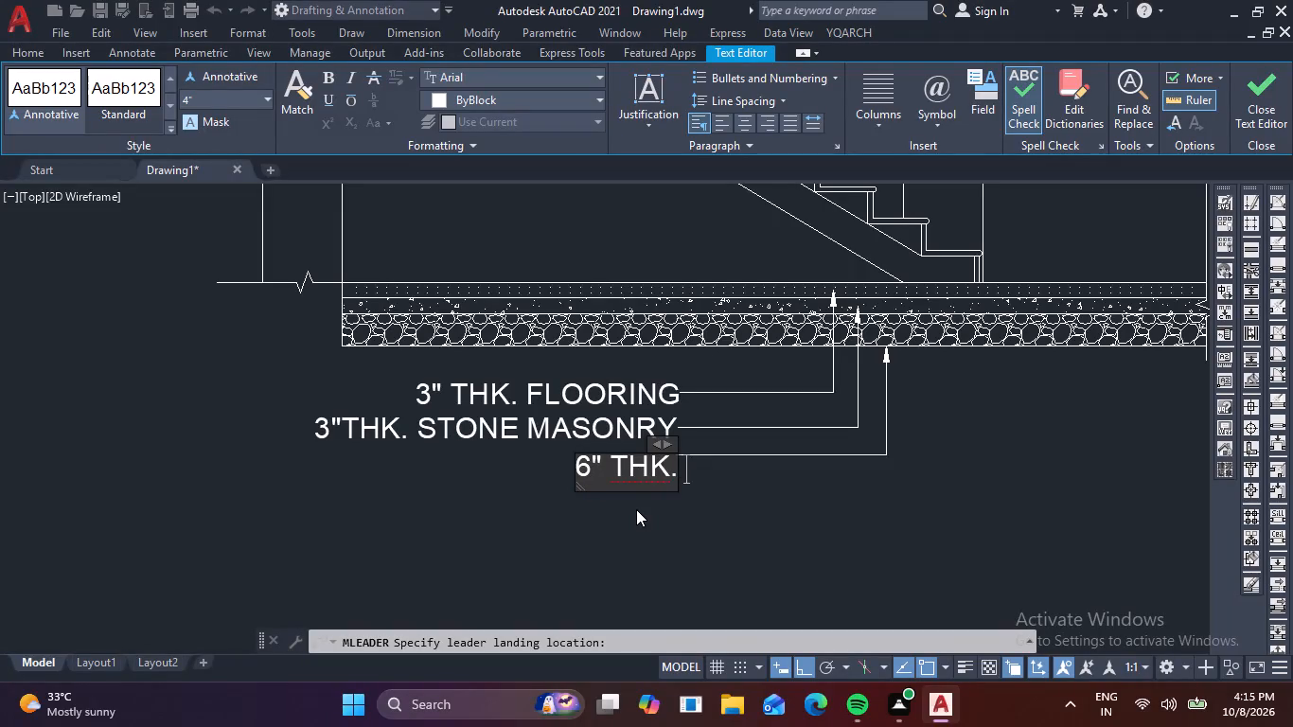
text(SOI)
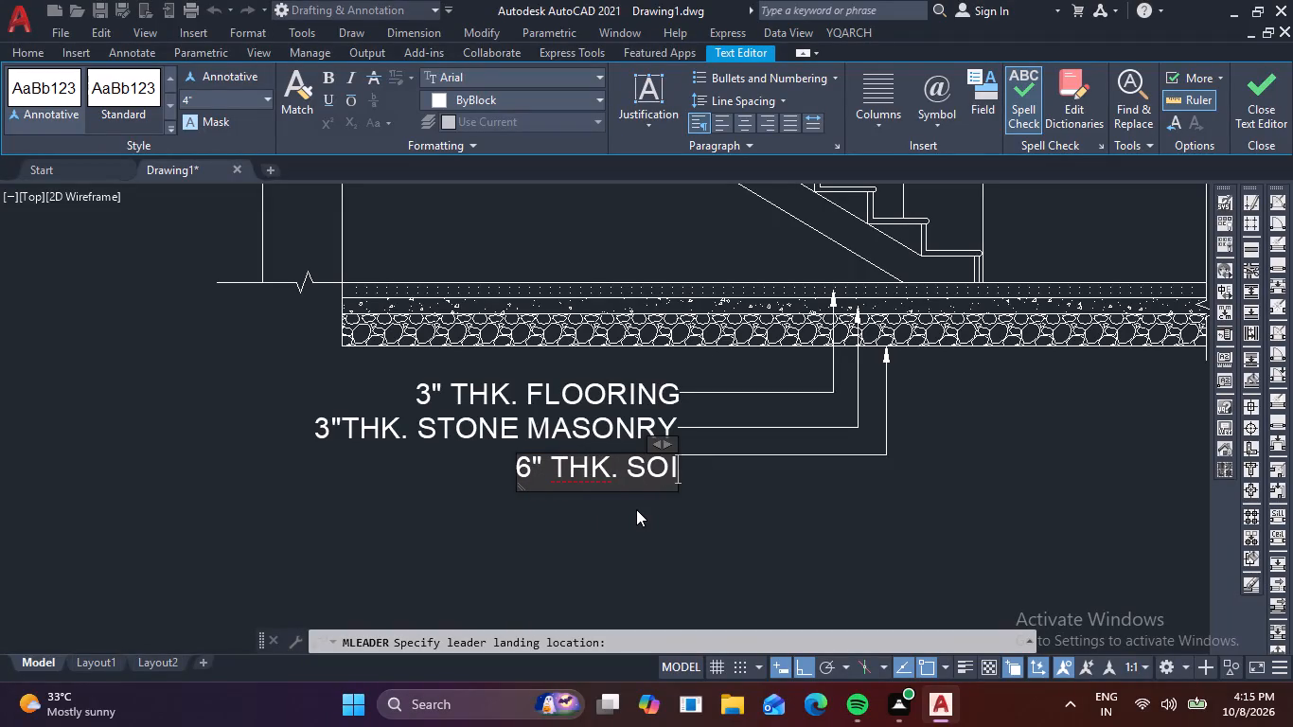
text(LING)
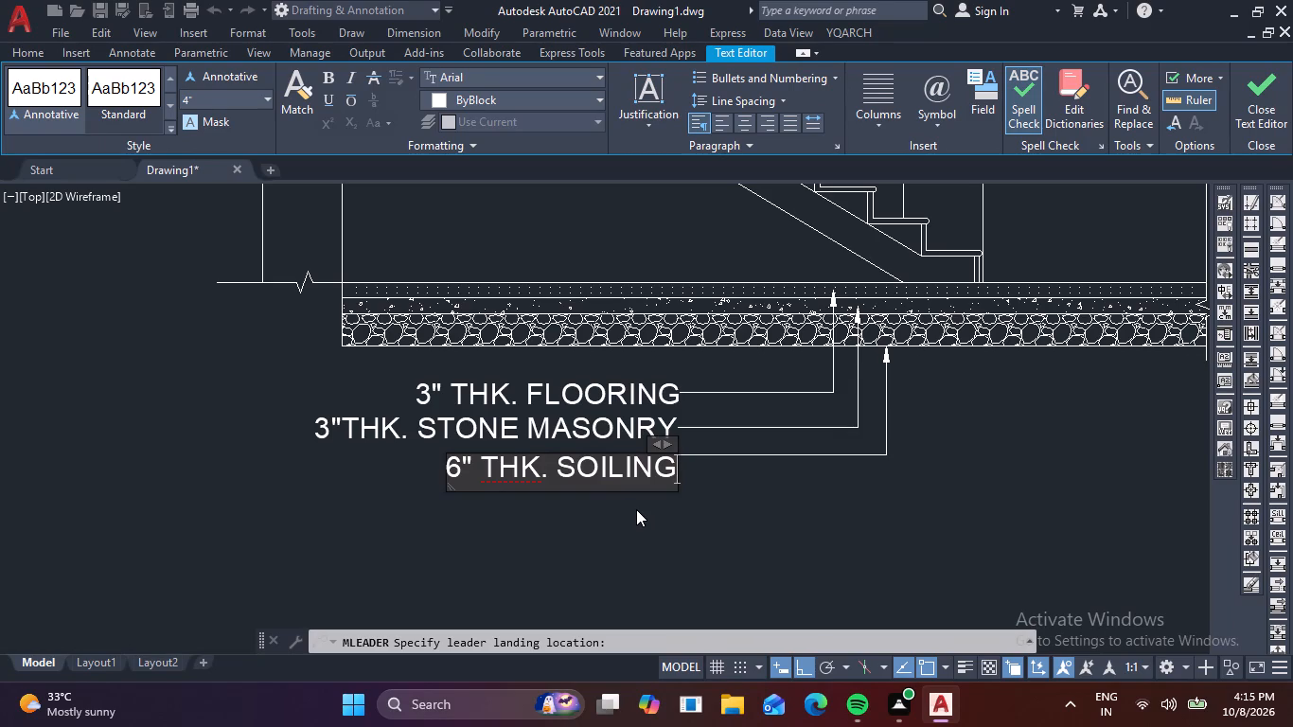
click(730, 536)
Set the Standard multileader style's maximum leader points to 2 and make the style current.
scroll(838, 527, down, 2)
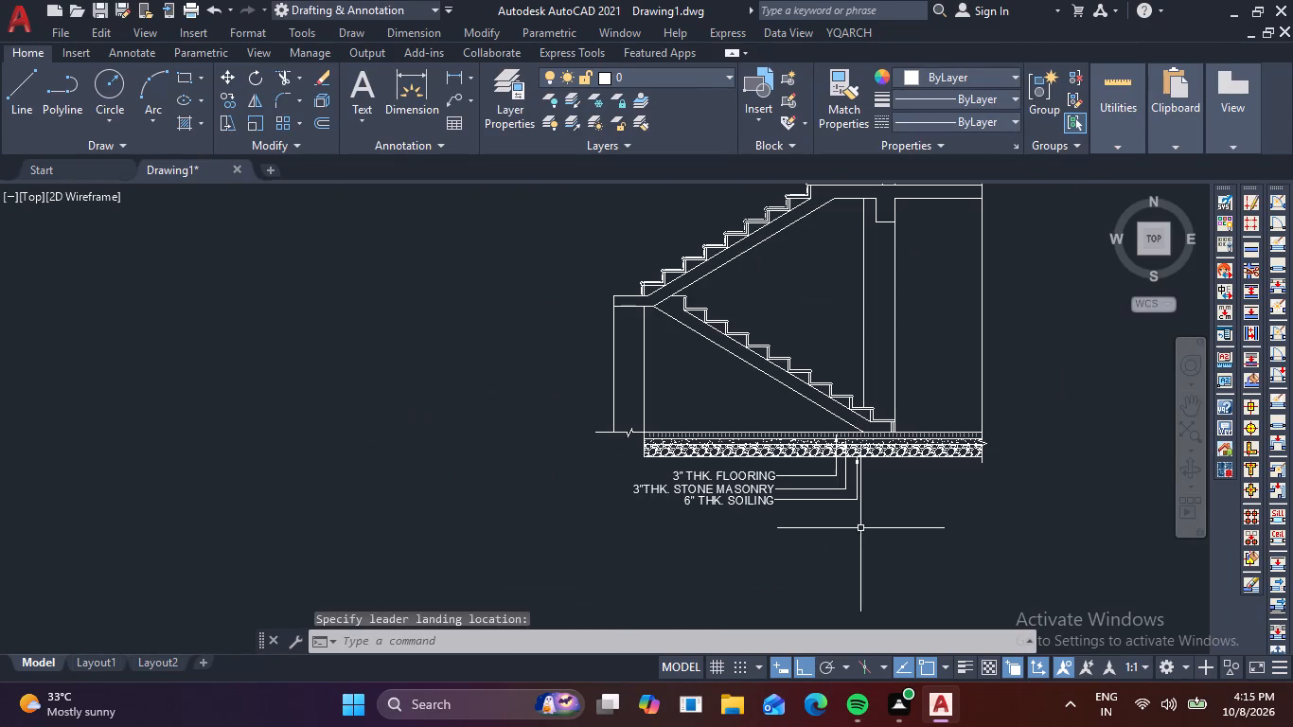
middle_drag(932, 510, 955, 566)
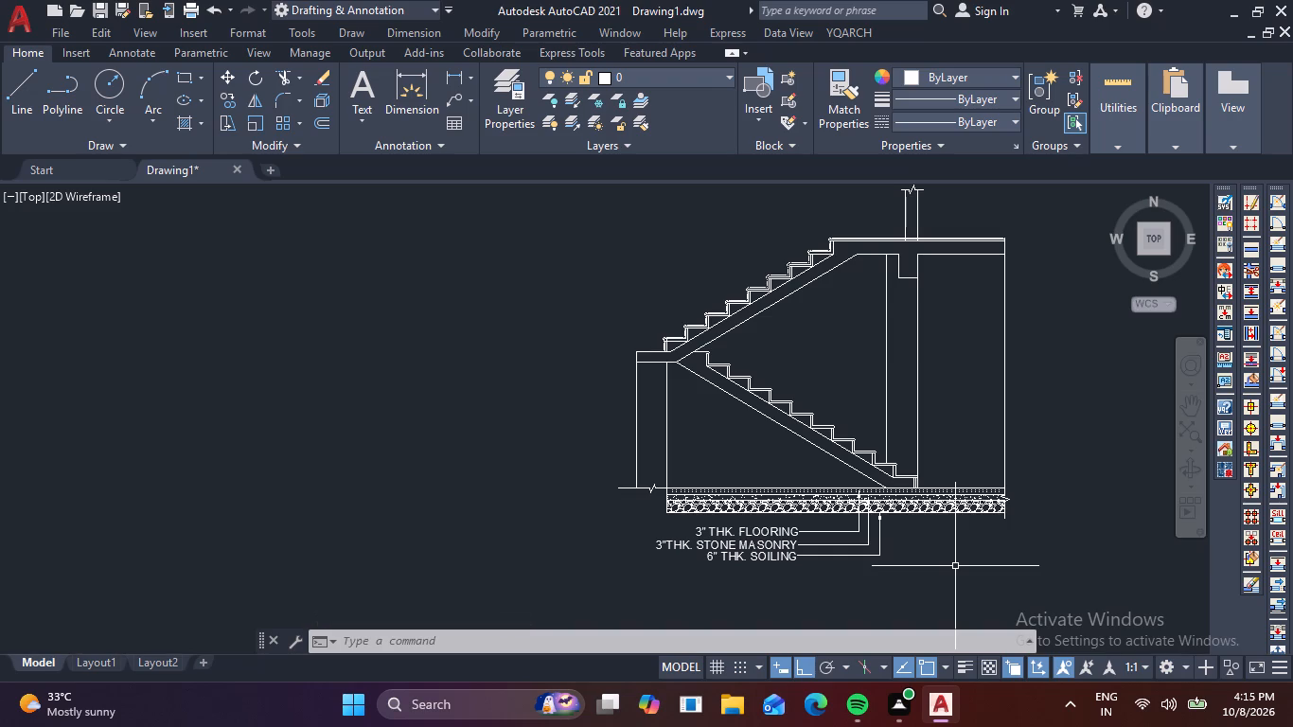
text(ML)
text(S)
key(space)
click(819, 321)
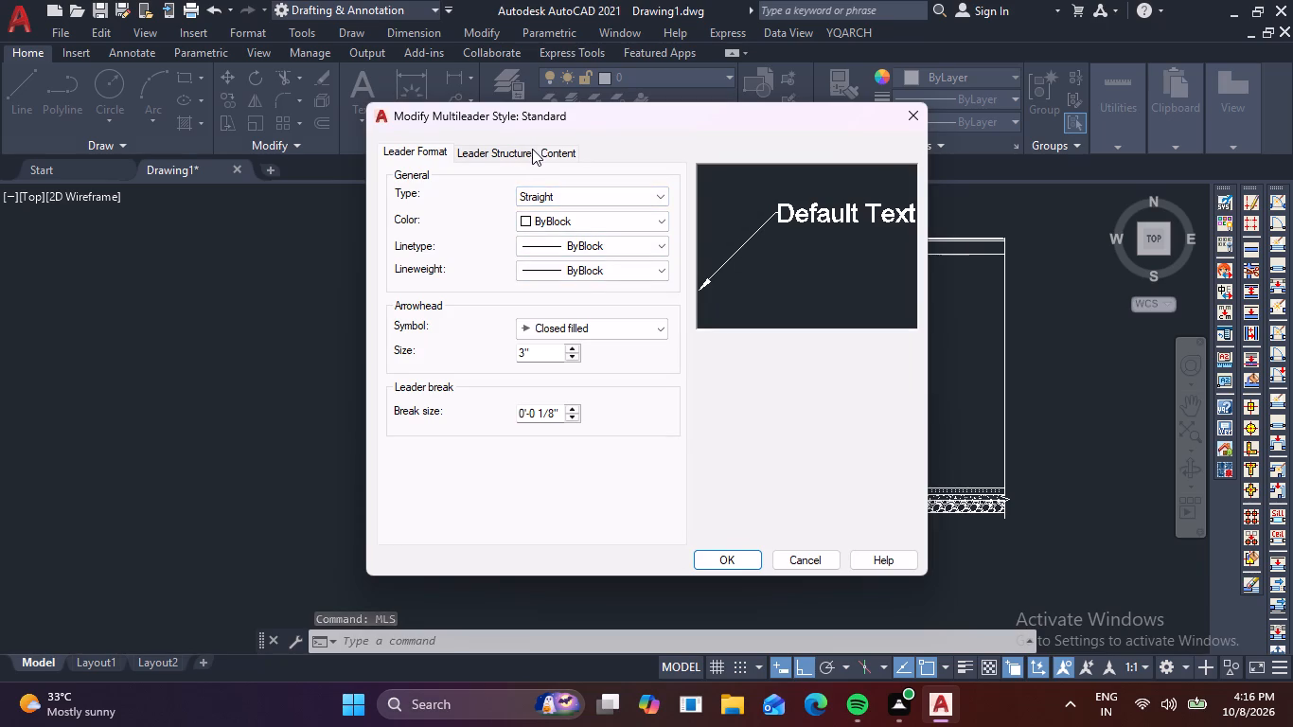
click(555, 145)
click(523, 152)
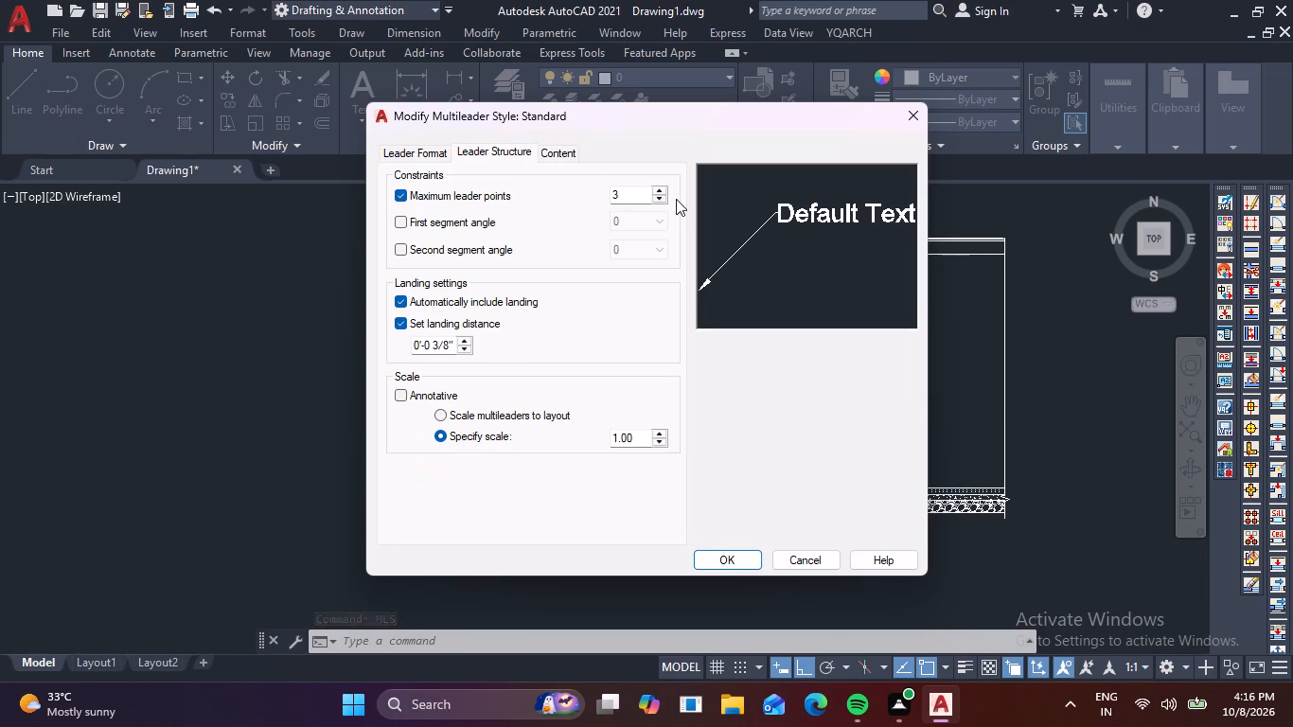
click(661, 203)
click(742, 555)
click(829, 270)
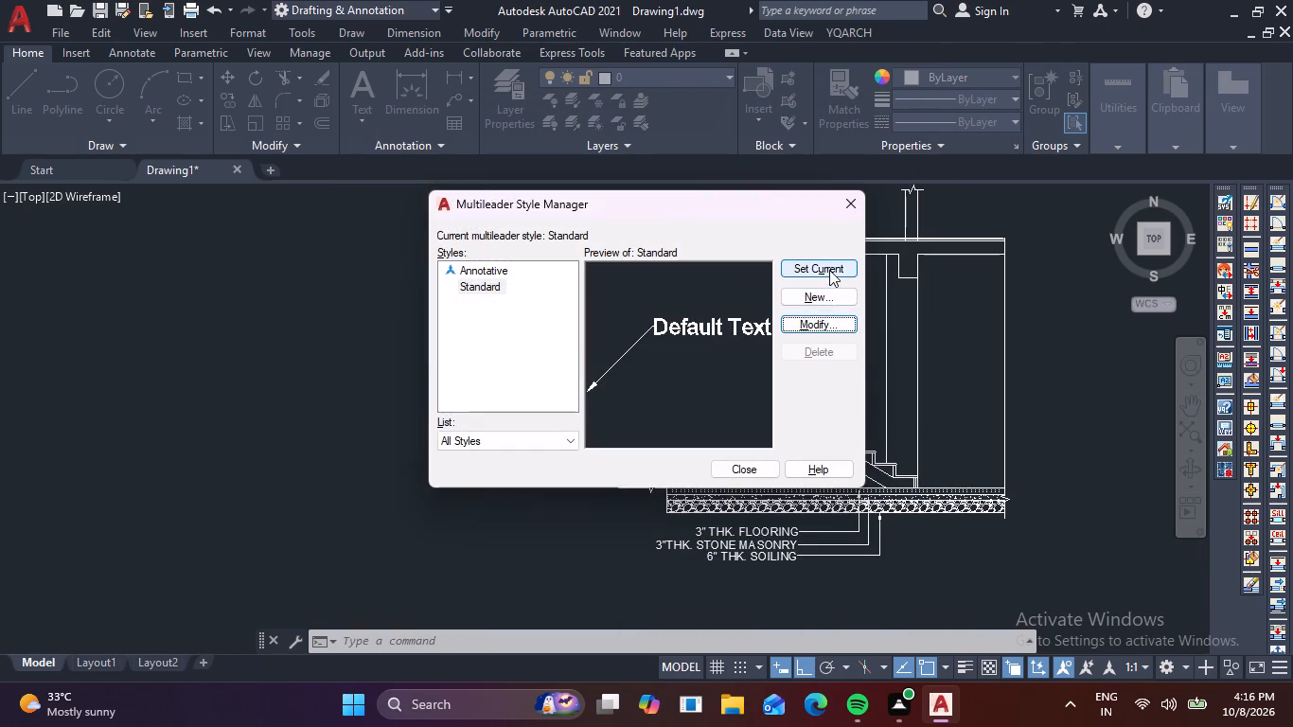
click(854, 203)
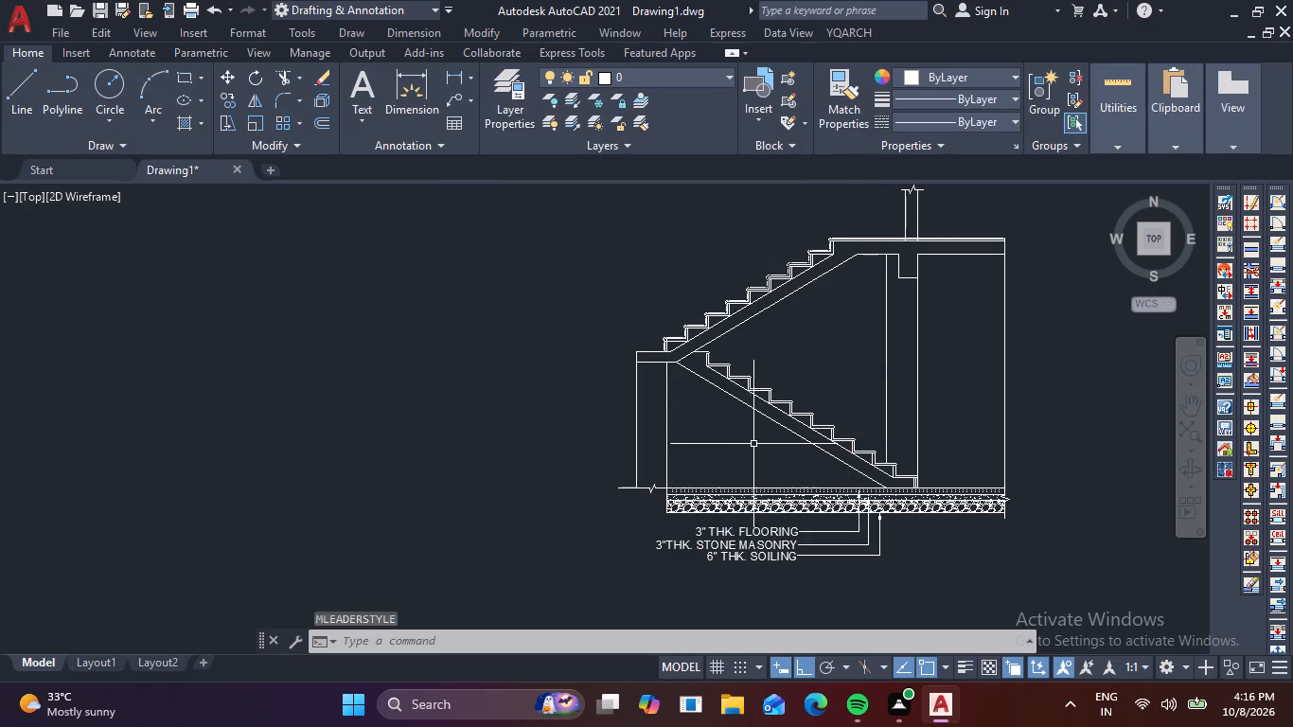
Draw a vertical line beside the lower wall's inner face, from the landing slab's underside down to the floor line.
scroll(690, 478, up, 3)
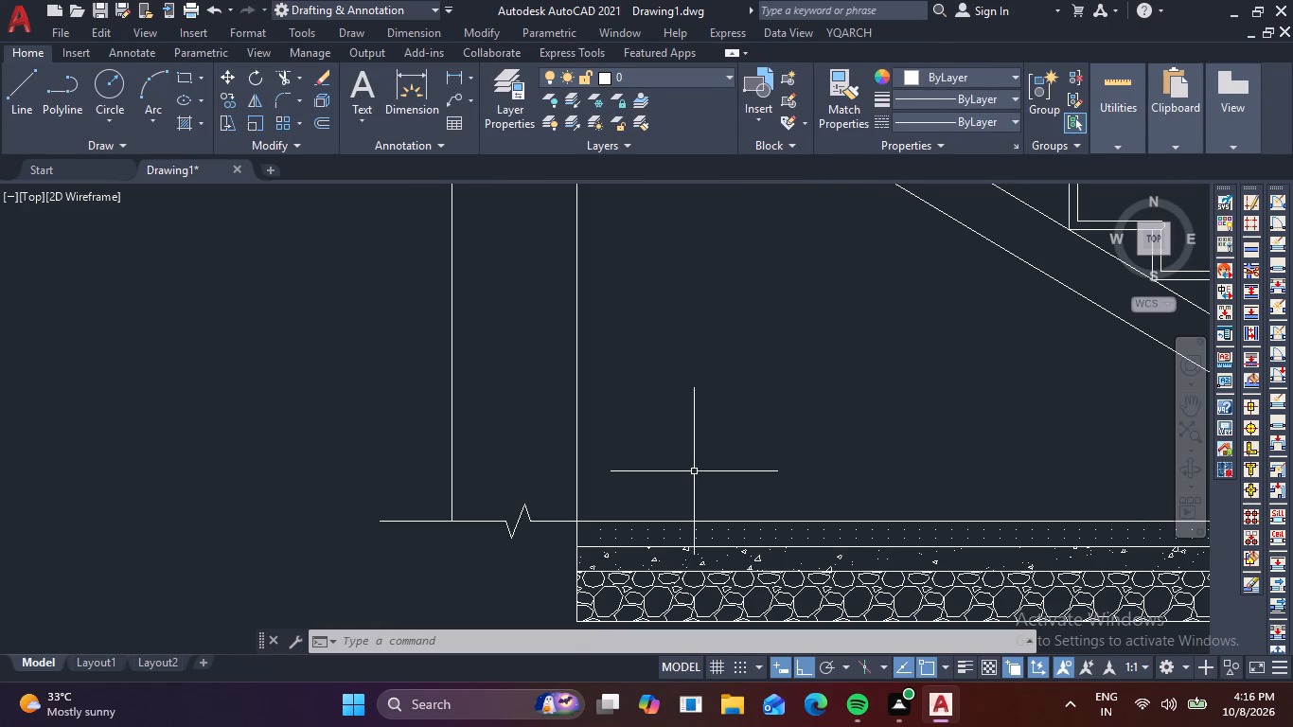
scroll(694, 471, down, 2)
key(Escape)
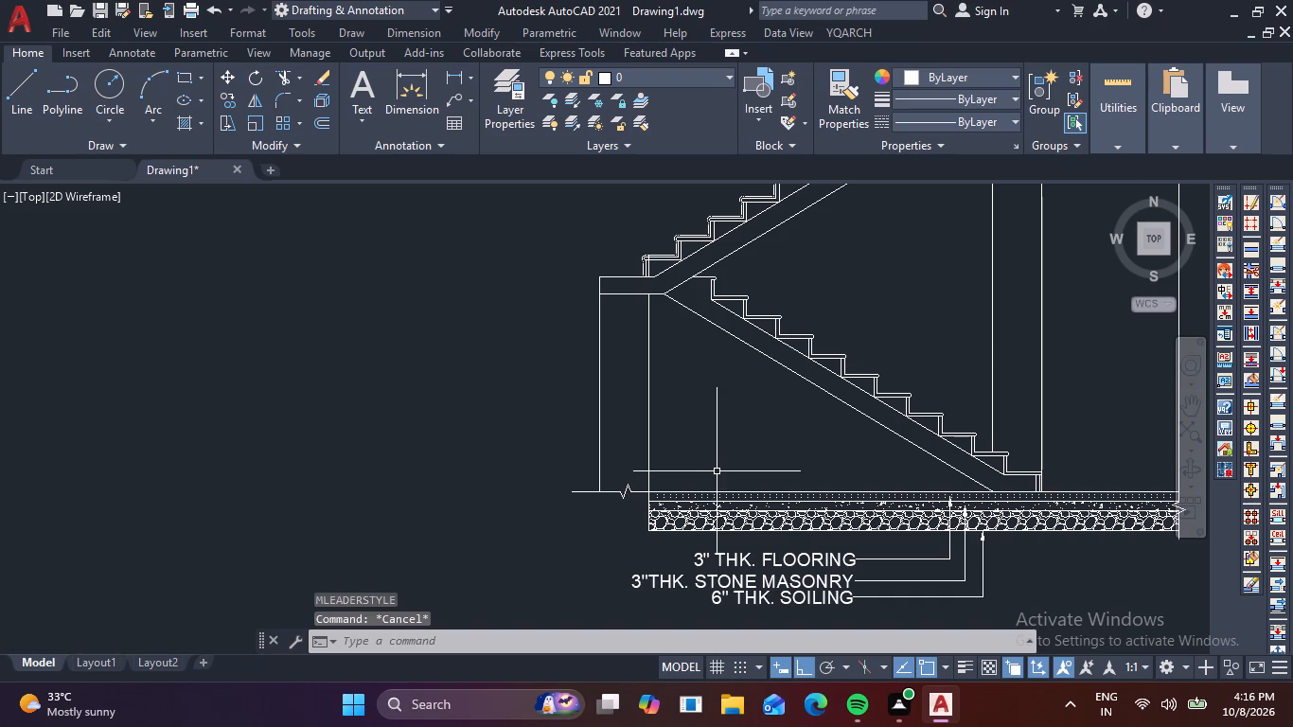
key(l)
key(space)
scroll(653, 300, up, 2)
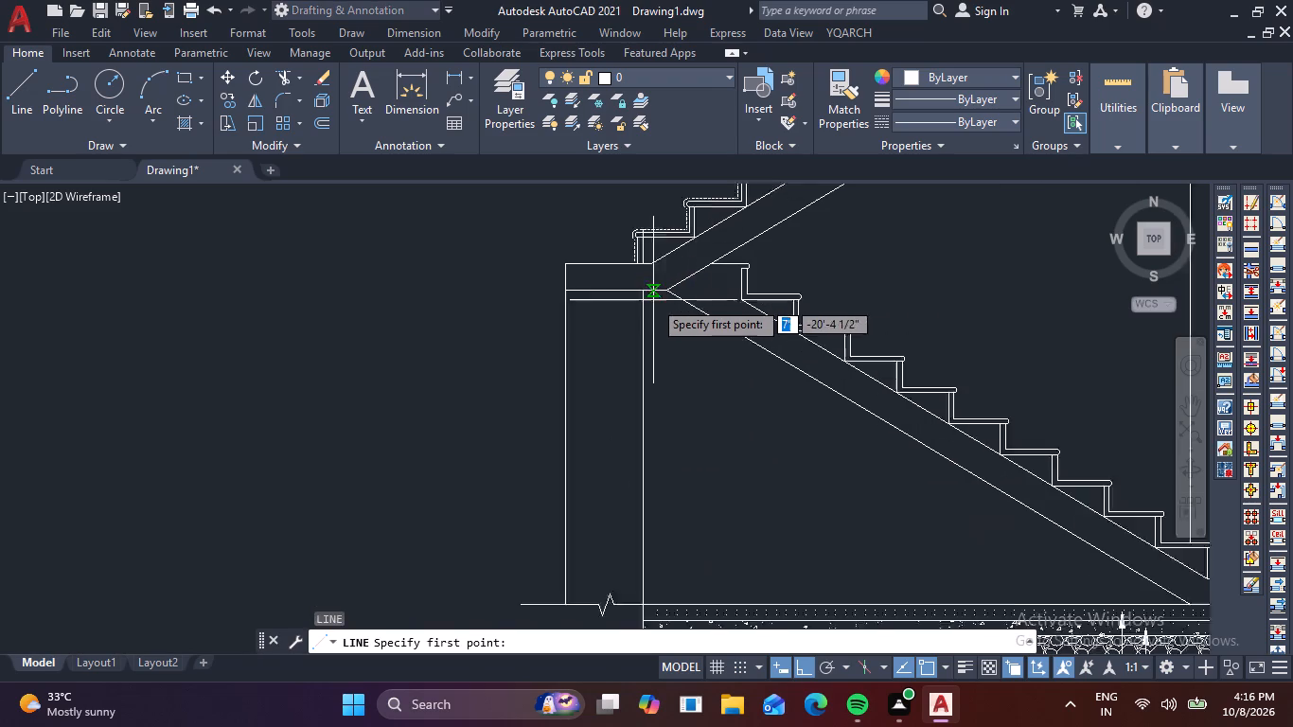
click(647, 285)
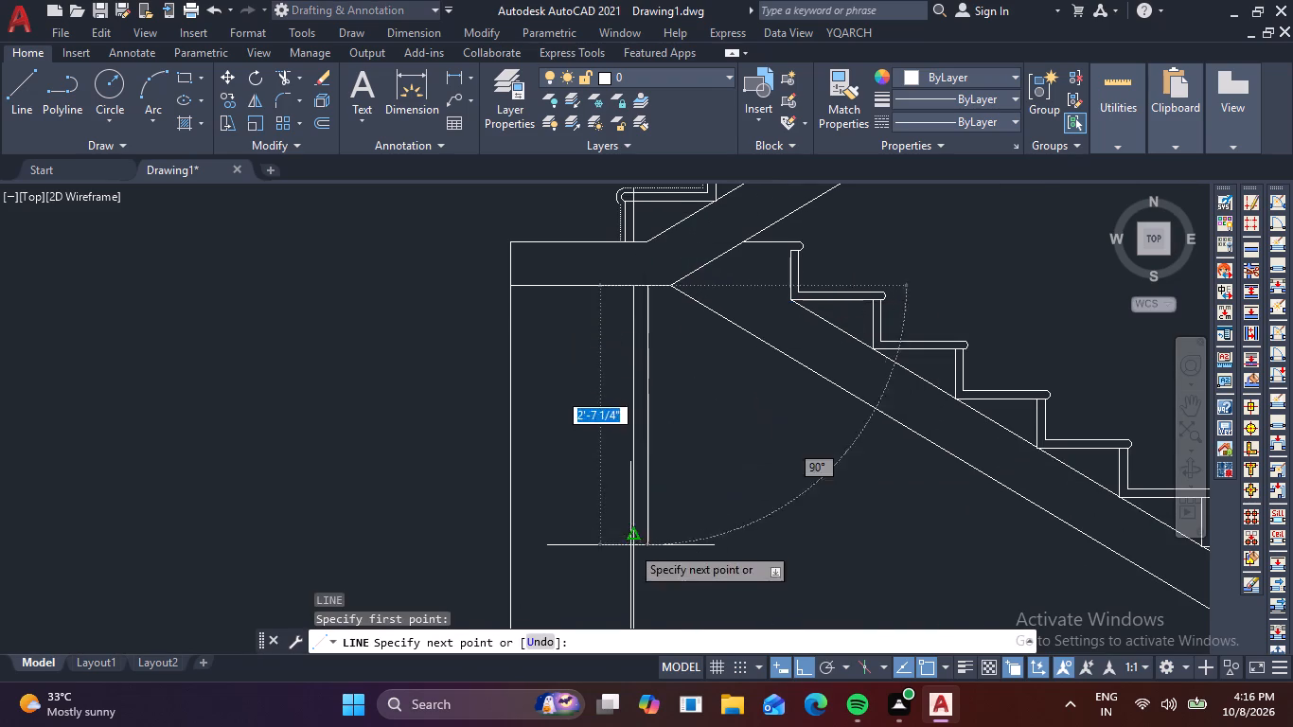
scroll(654, 561, down, 2)
middle_drag(666, 574, 664, 443)
scroll(649, 519, up, 3)
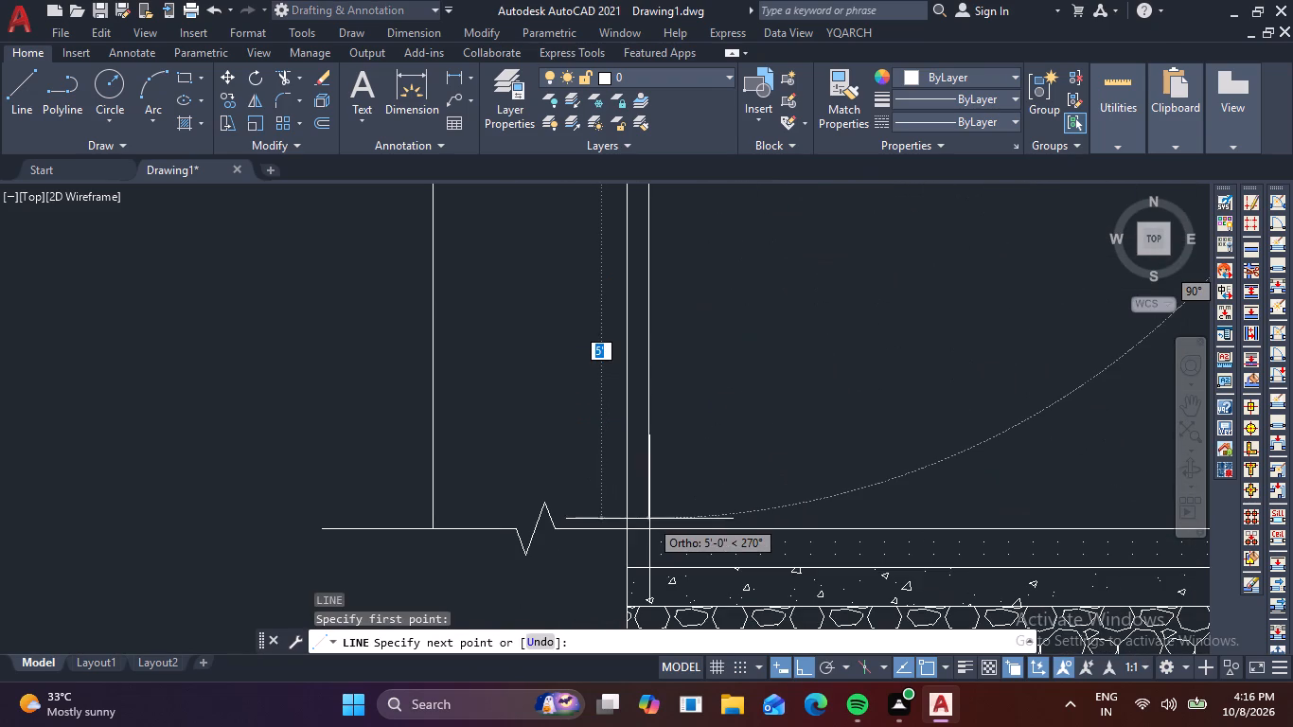
click(651, 526)
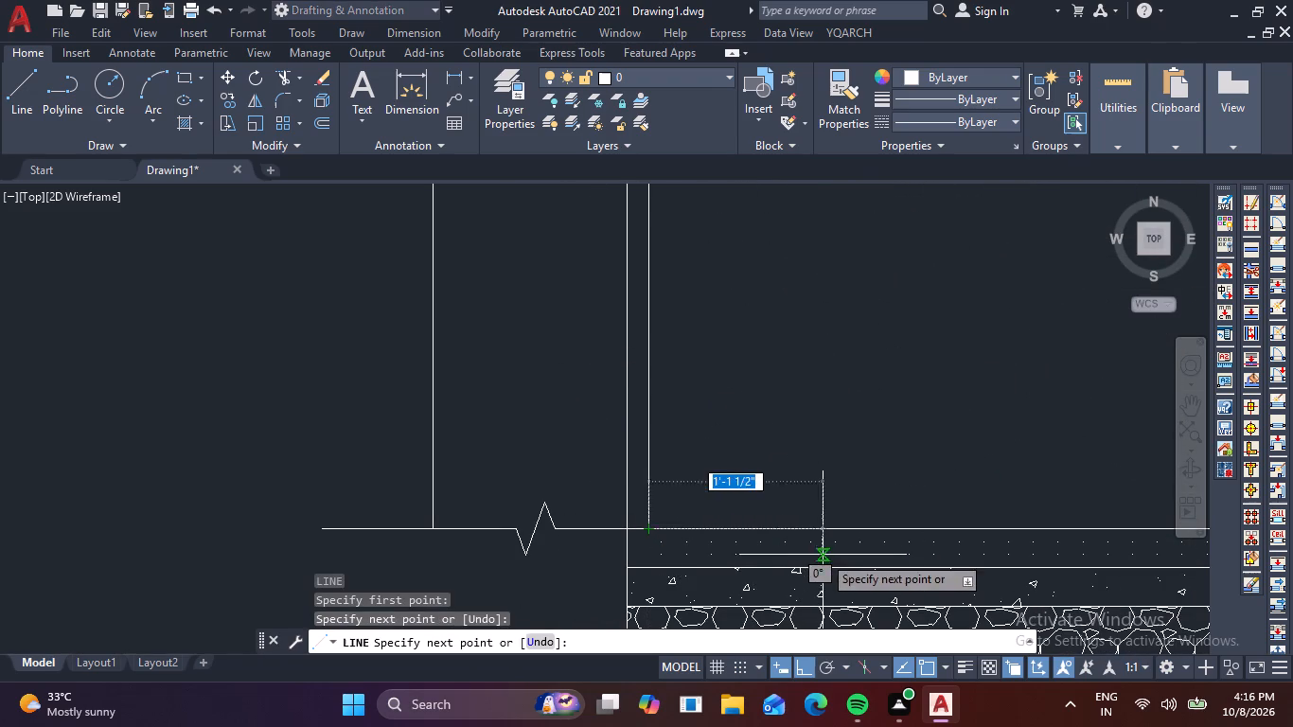
key(Escape)
Place a multileader with its arrowhead between the two close vertical lines under the landing, landing horizontally toward the stair.
scroll(824, 557, down, 1)
text(MU)
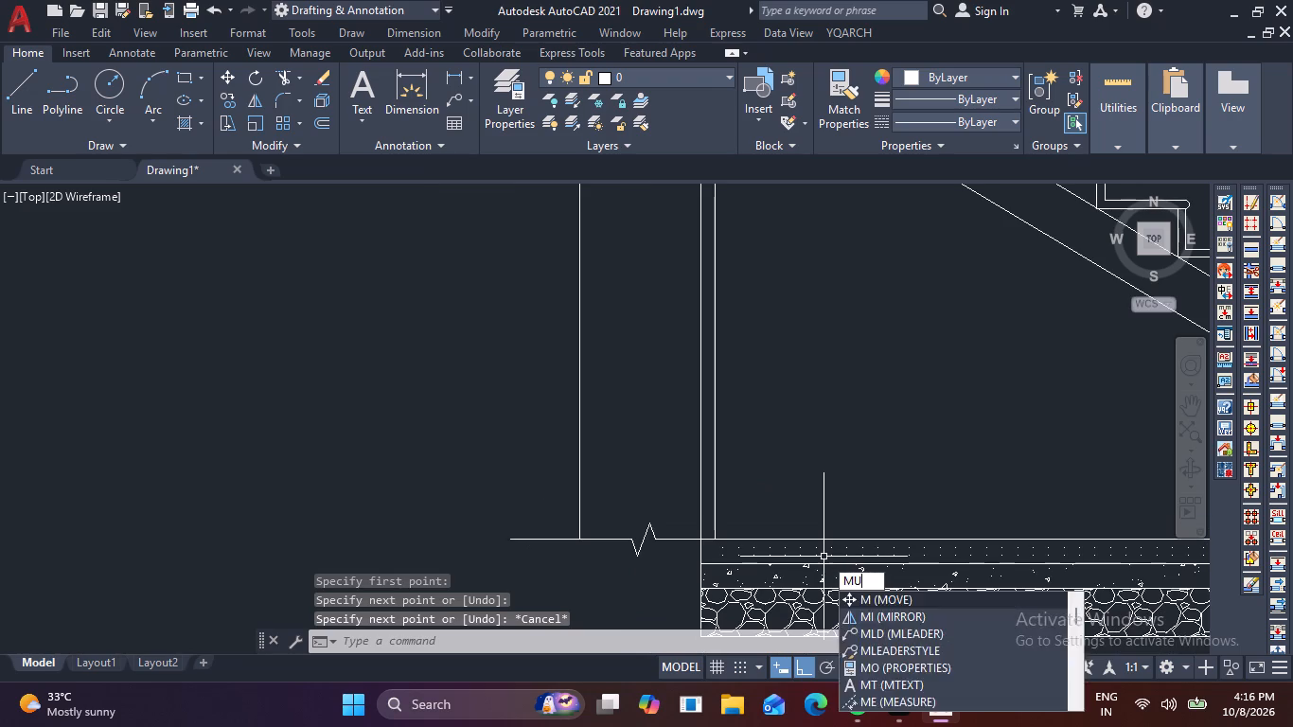
key(l)
key(t)
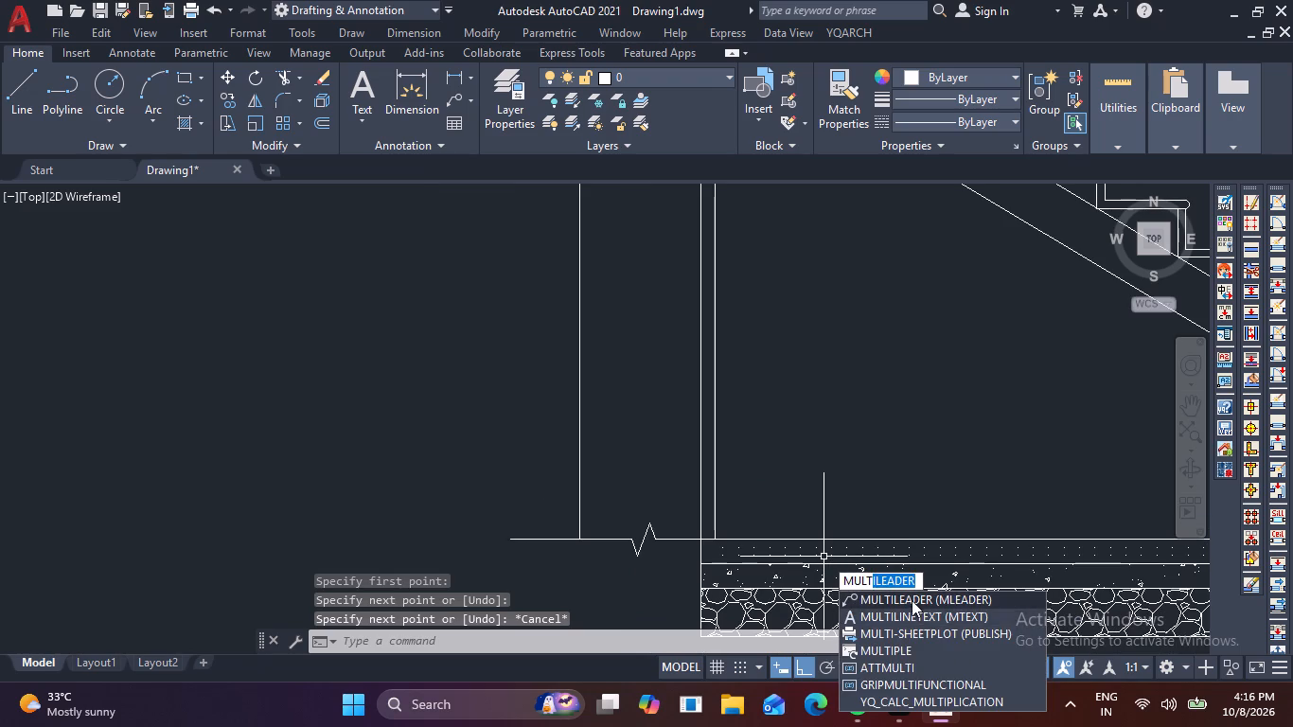
click(913, 594)
scroll(923, 455, down, 2)
middle_drag(1228, 723, 1209, 726)
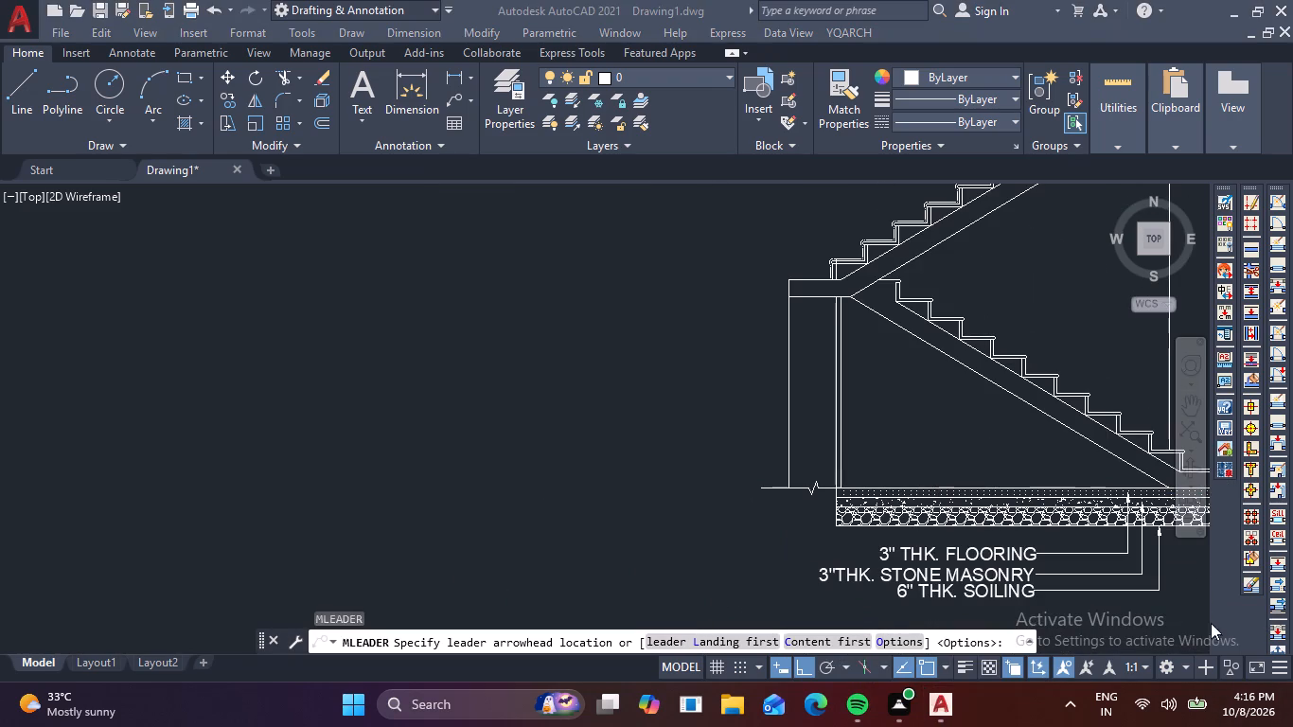
middle_drag(983, 467, 943, 657)
middle_drag(971, 461, 970, 497)
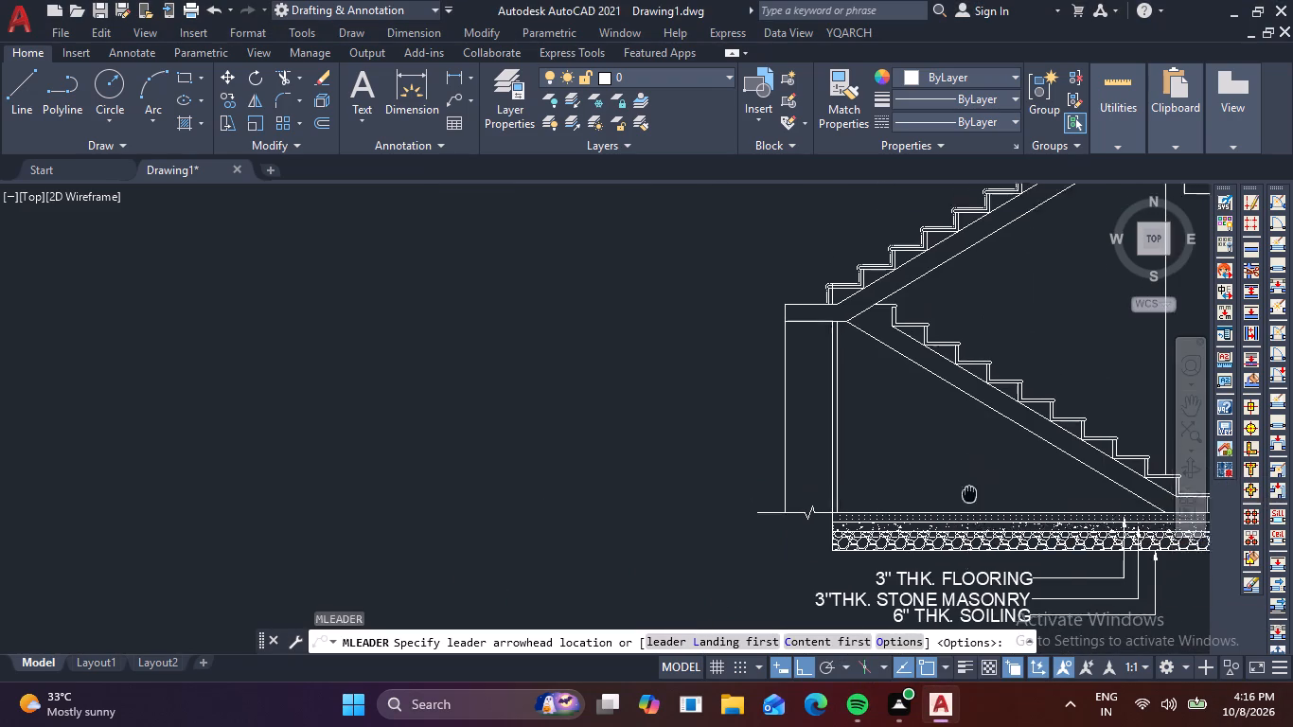
middle_drag(970, 497, 962, 623)
scroll(874, 558, up, 2)
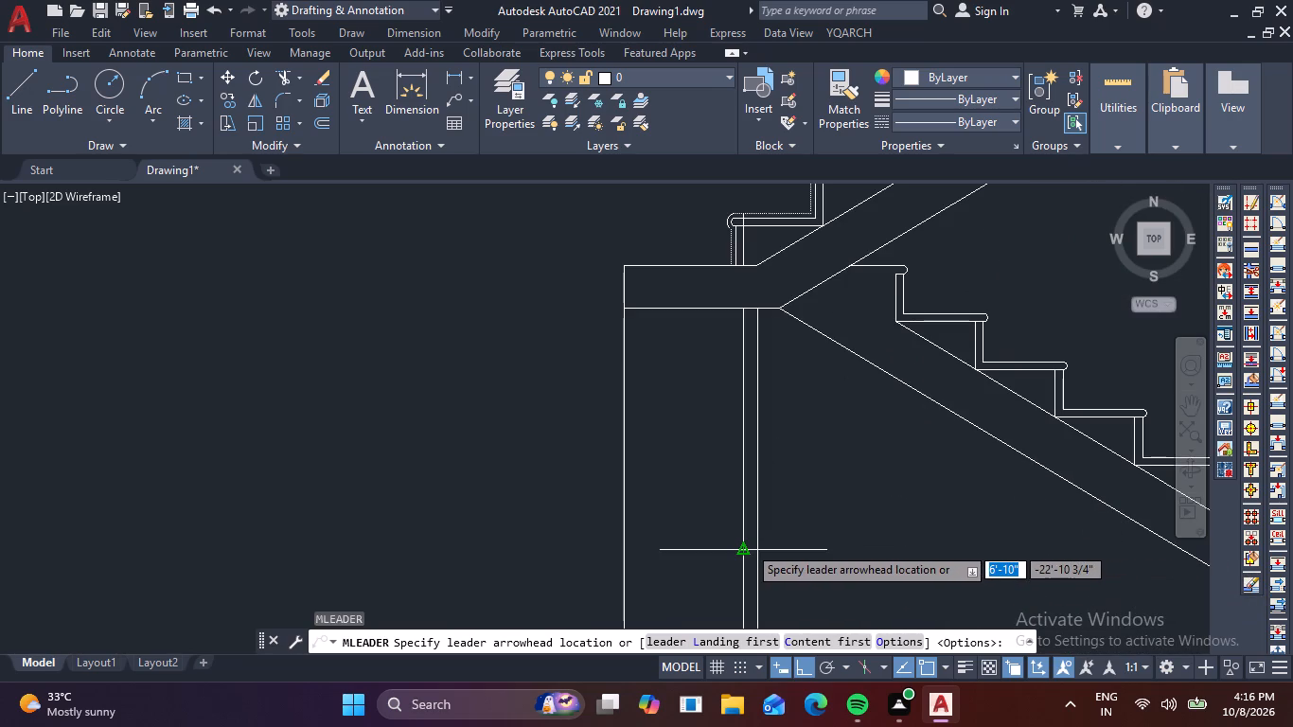
scroll(748, 545, up, 1)
click(748, 545)
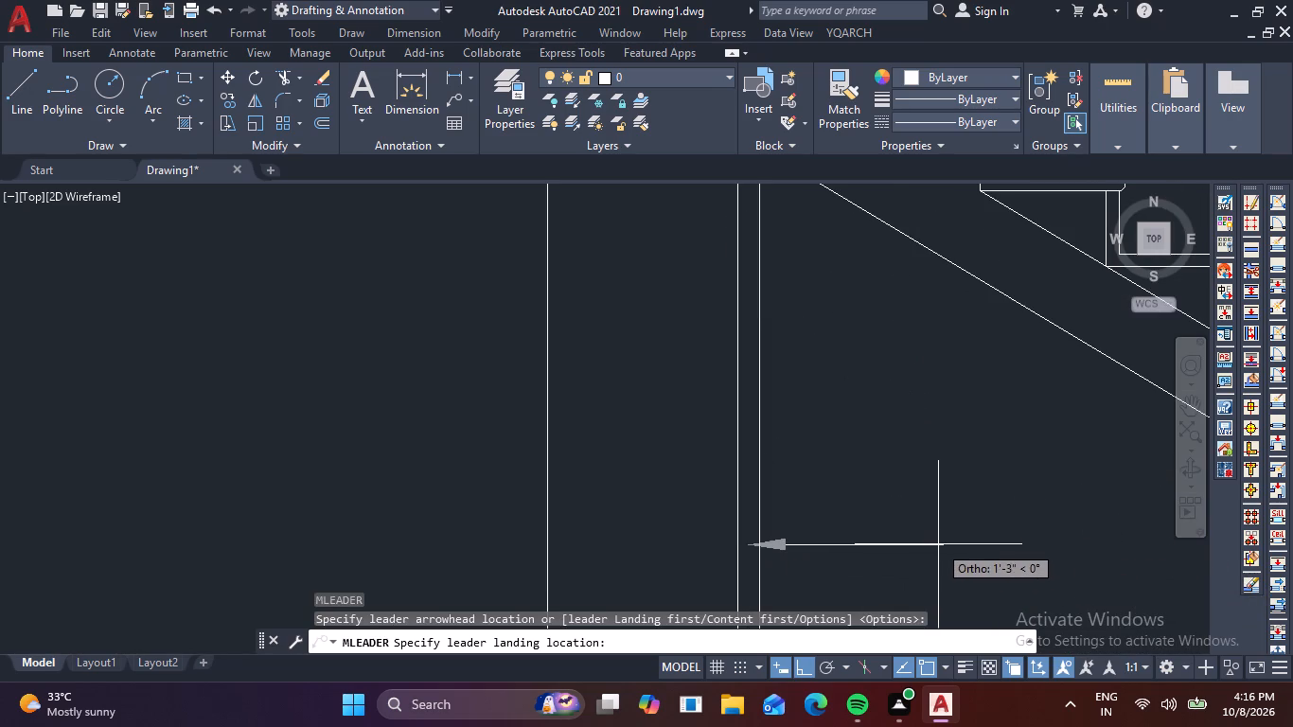
click(876, 547)
Enter the label COLUMN for the new multileader.
scroll(1128, 586, down, 4)
middle_drag(1128, 586, 897, 513)
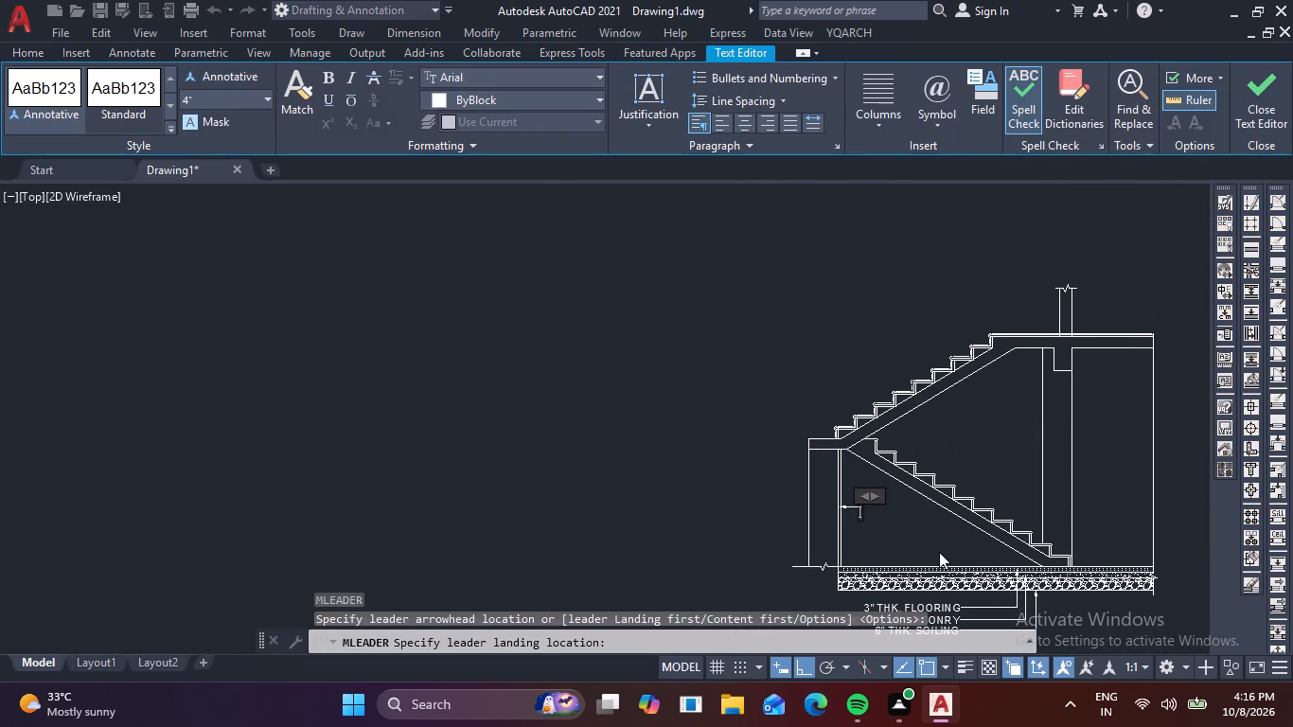
text(COLUMN)
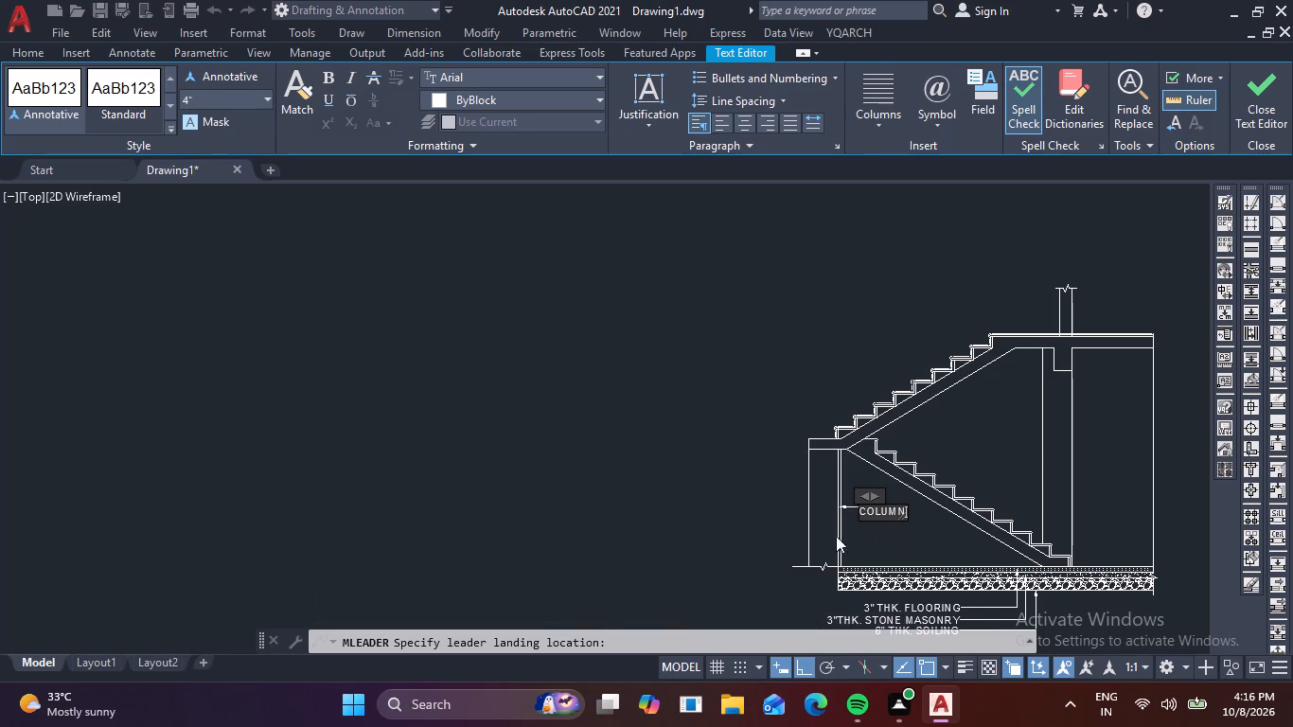
click(860, 542)
Place a multileader below the COLUMN one, arrowhead on the outer of the two close lines, its landing aligned with COLUMN's.
scroll(841, 526, up, 2)
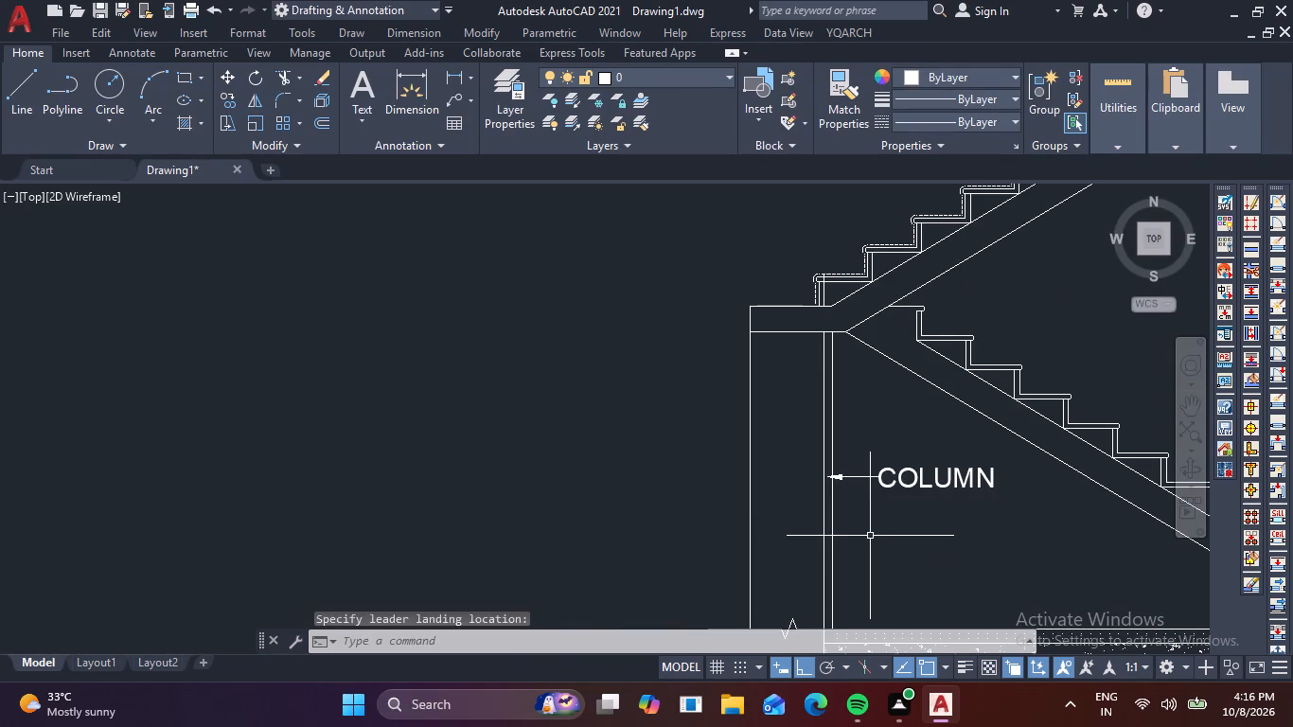
key(space)
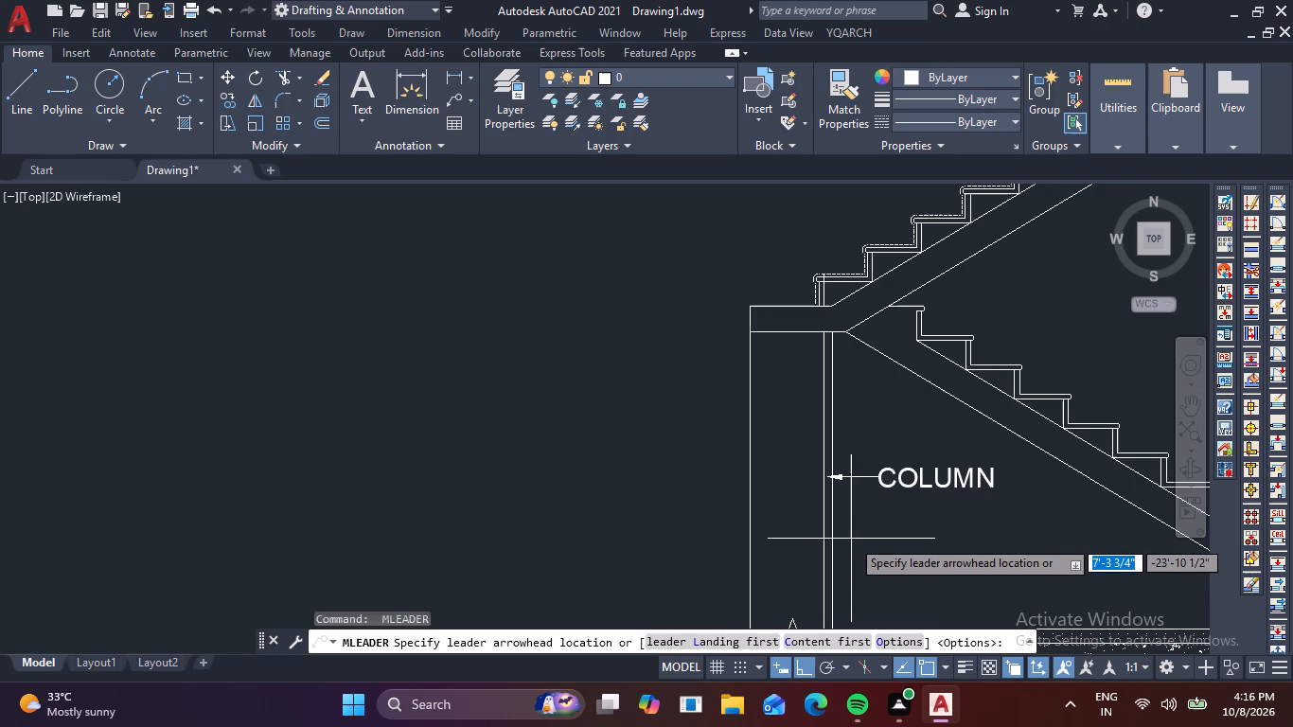
scroll(826, 545, up, 2)
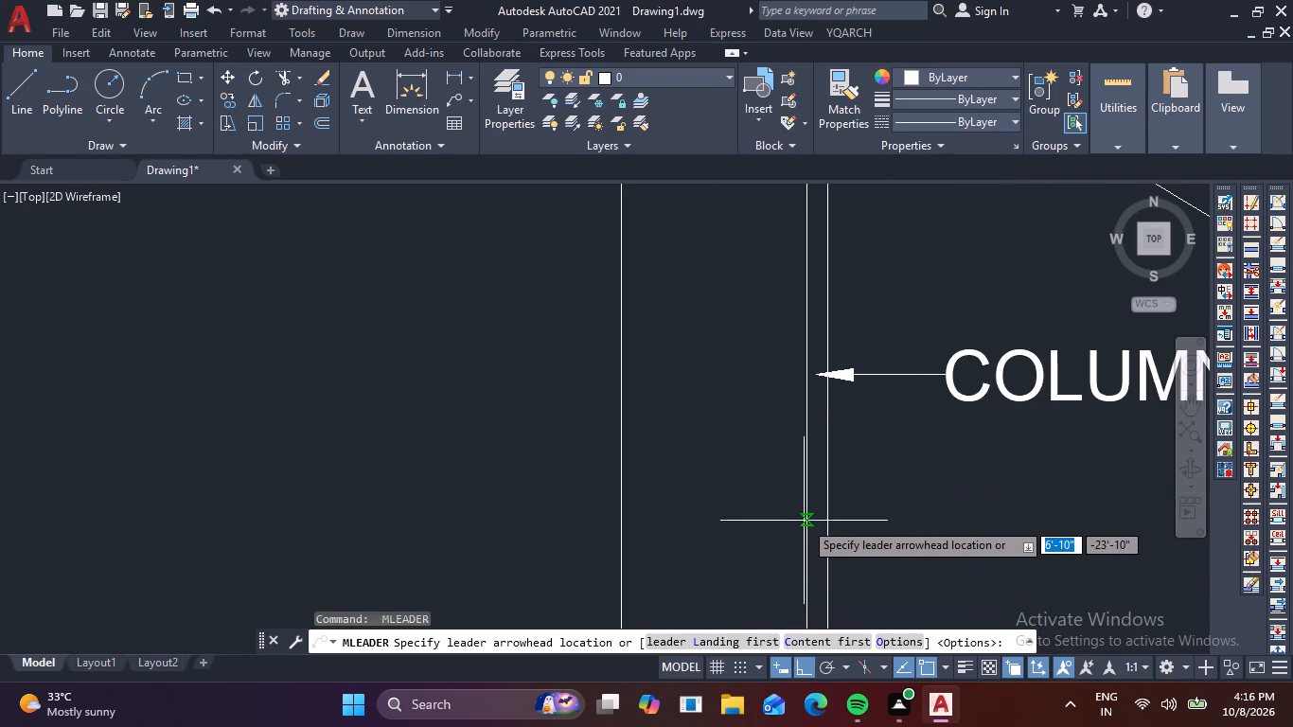
click(806, 516)
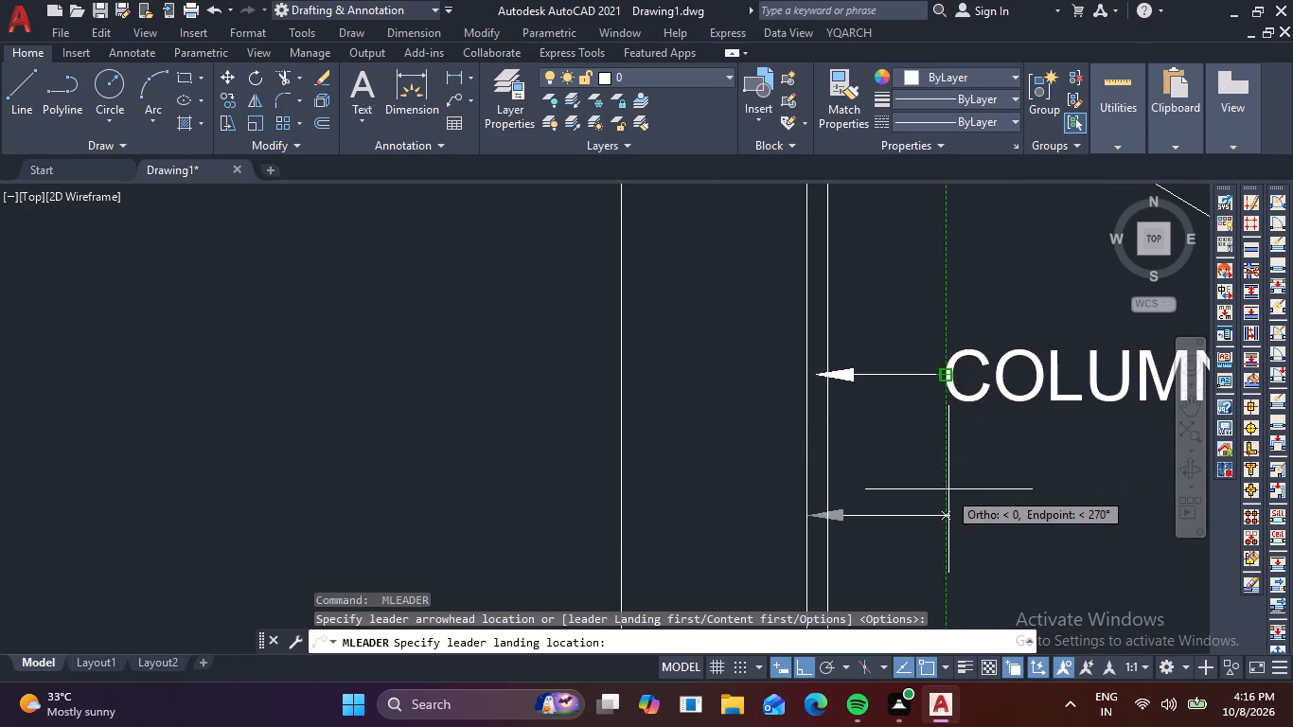
click(943, 513)
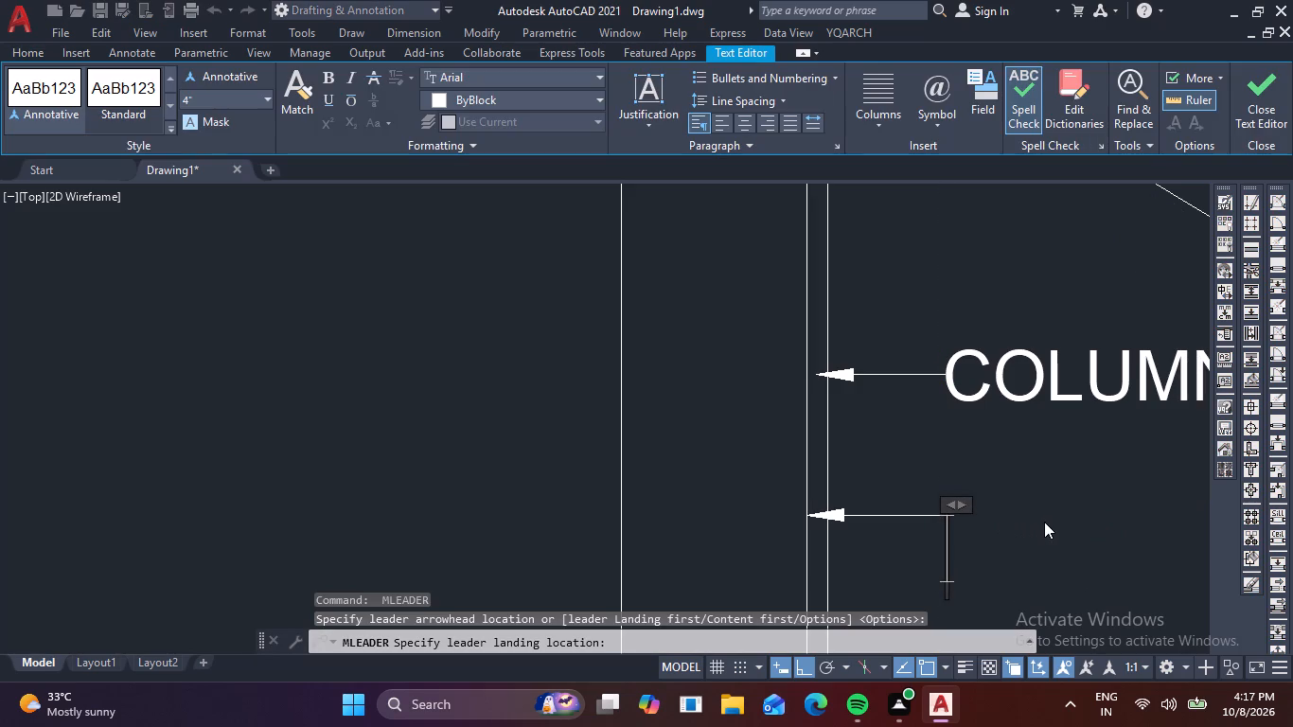
Enter the label 15" THK. STONE MASONRY for the multileader below COLUMN.
text(15")
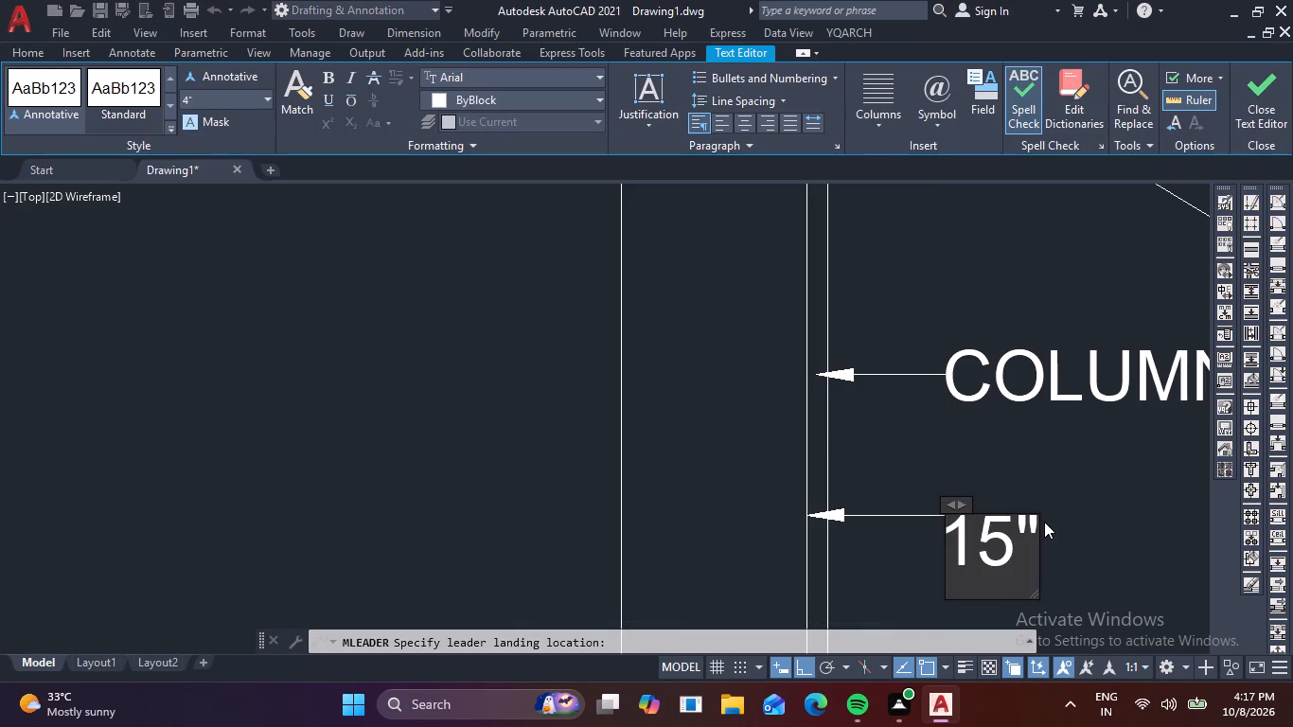
key(space)
text(THL)
key(Return)
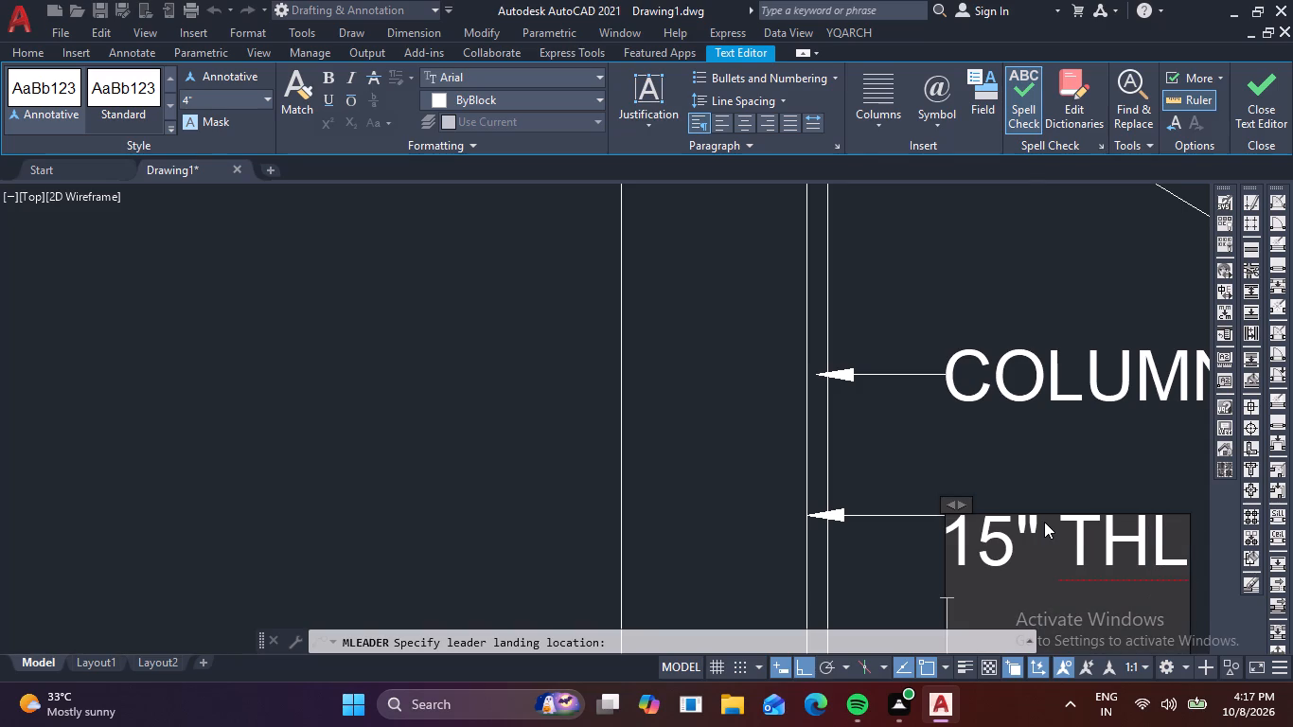
key(k)
key(BackSpace)
key(BackSpace)
key(BackSpace)
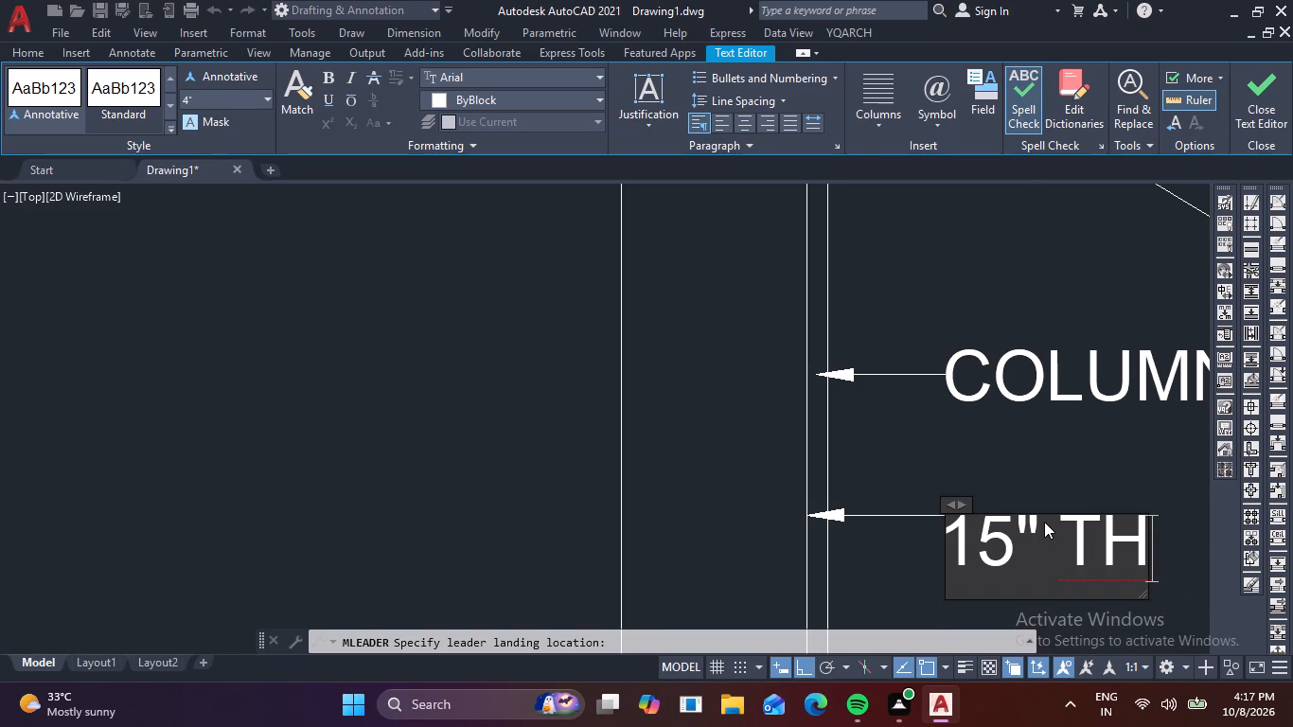
text(K)
key(space)
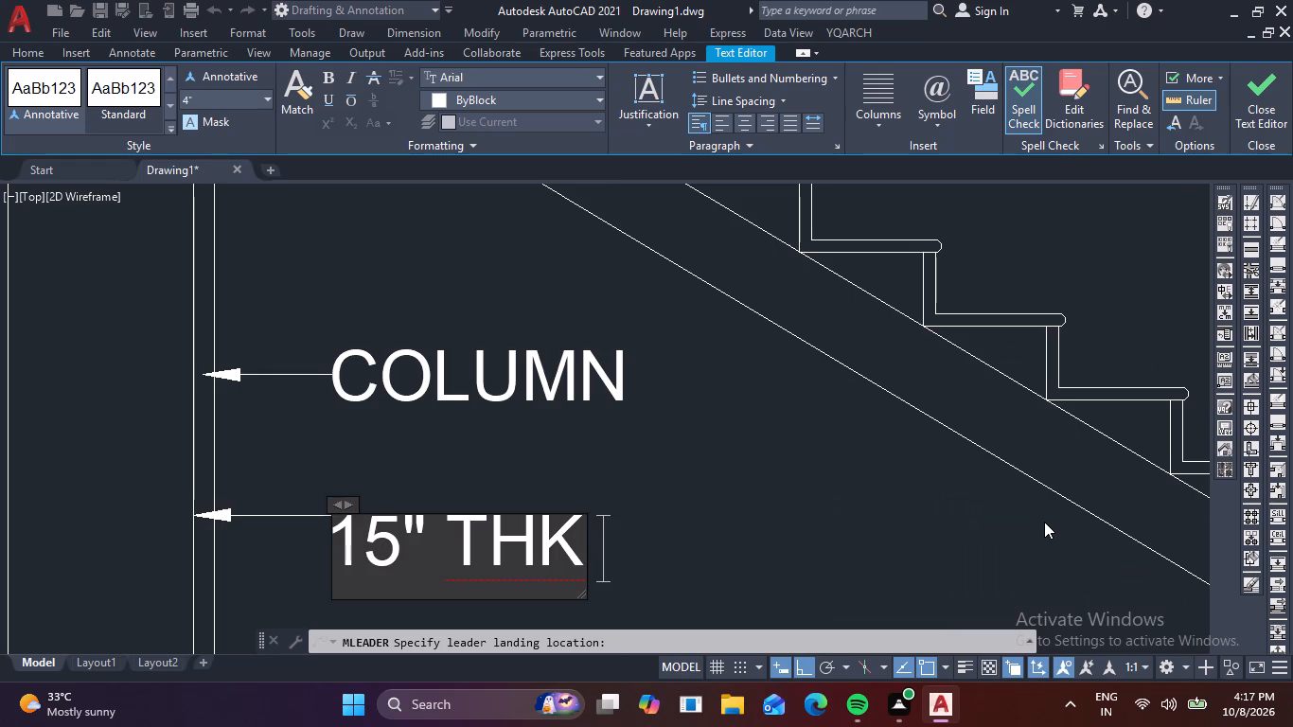
key(BackSpace)
text(.)
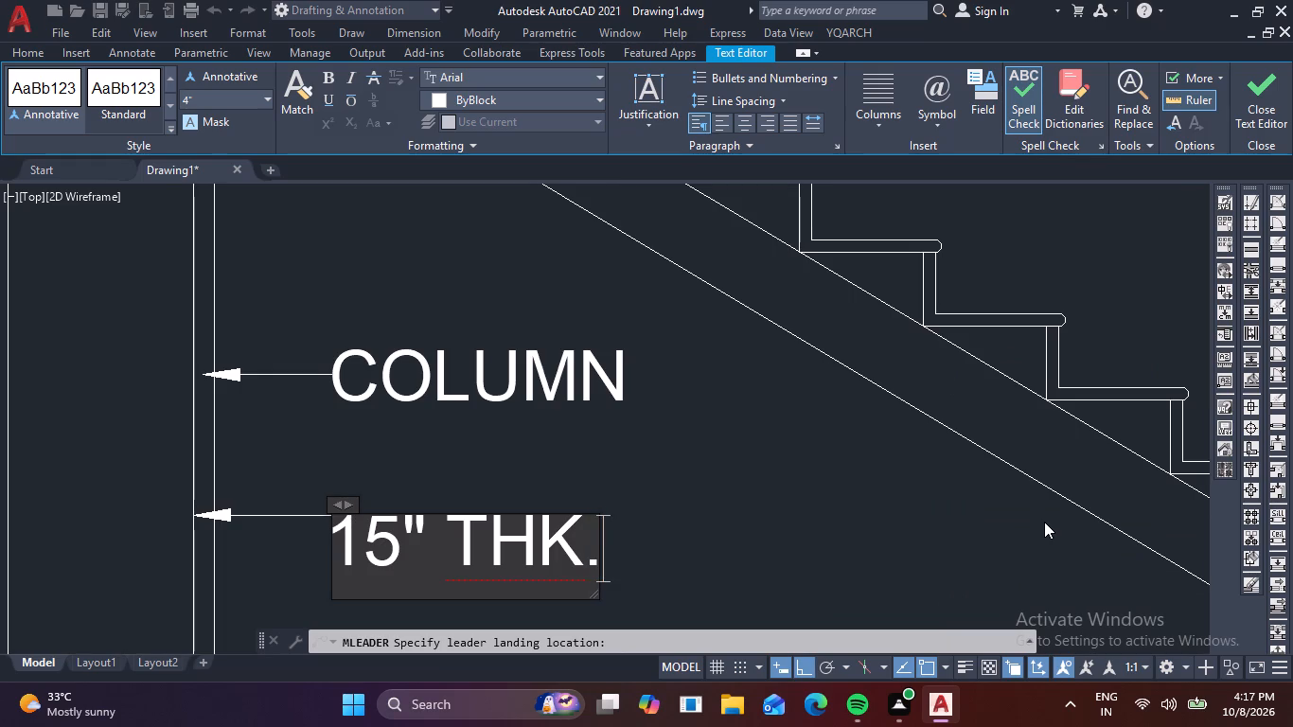
key(space)
text(STONE)
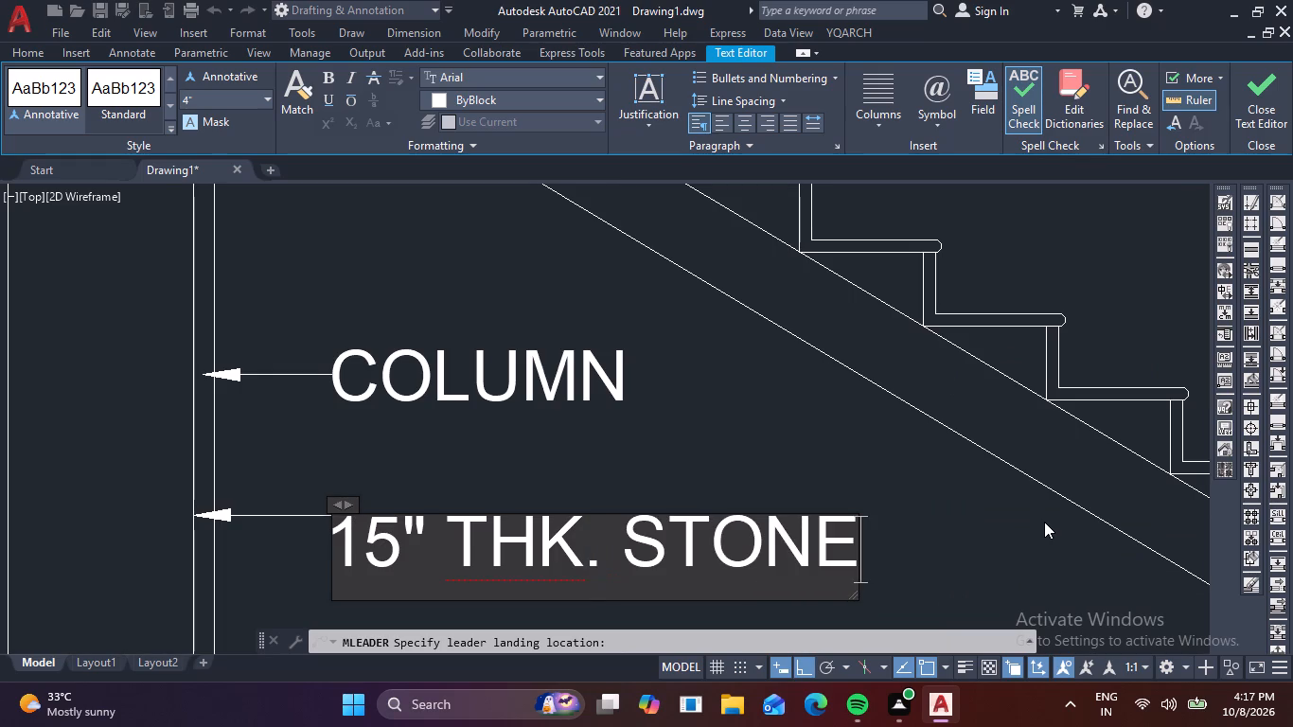
key(space)
text(MASONRY)
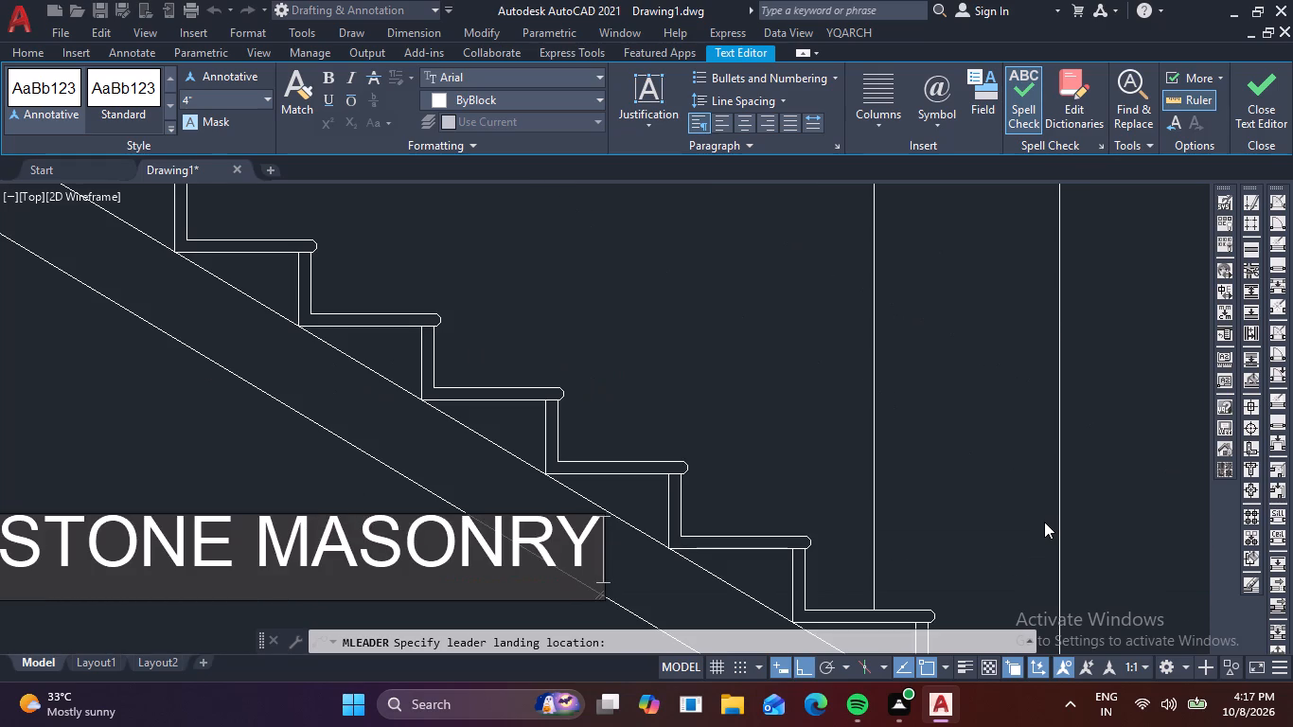
click(690, 368)
Move the 15" THK. STONE MASONRY multileader down closer to the floor line, keeping its arrowhead on the wall line.
scroll(782, 339, down, 2)
middle_drag(782, 339, 838, 314)
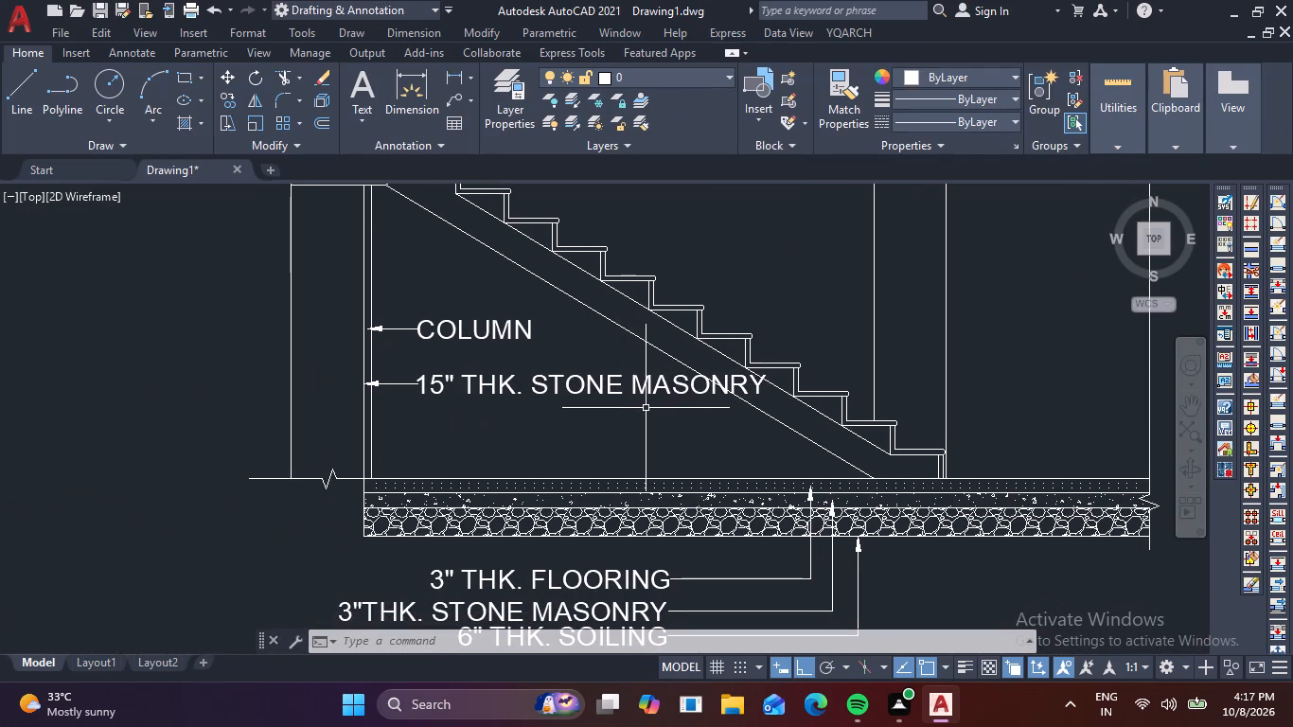
middle_drag(446, 470, 495, 429)
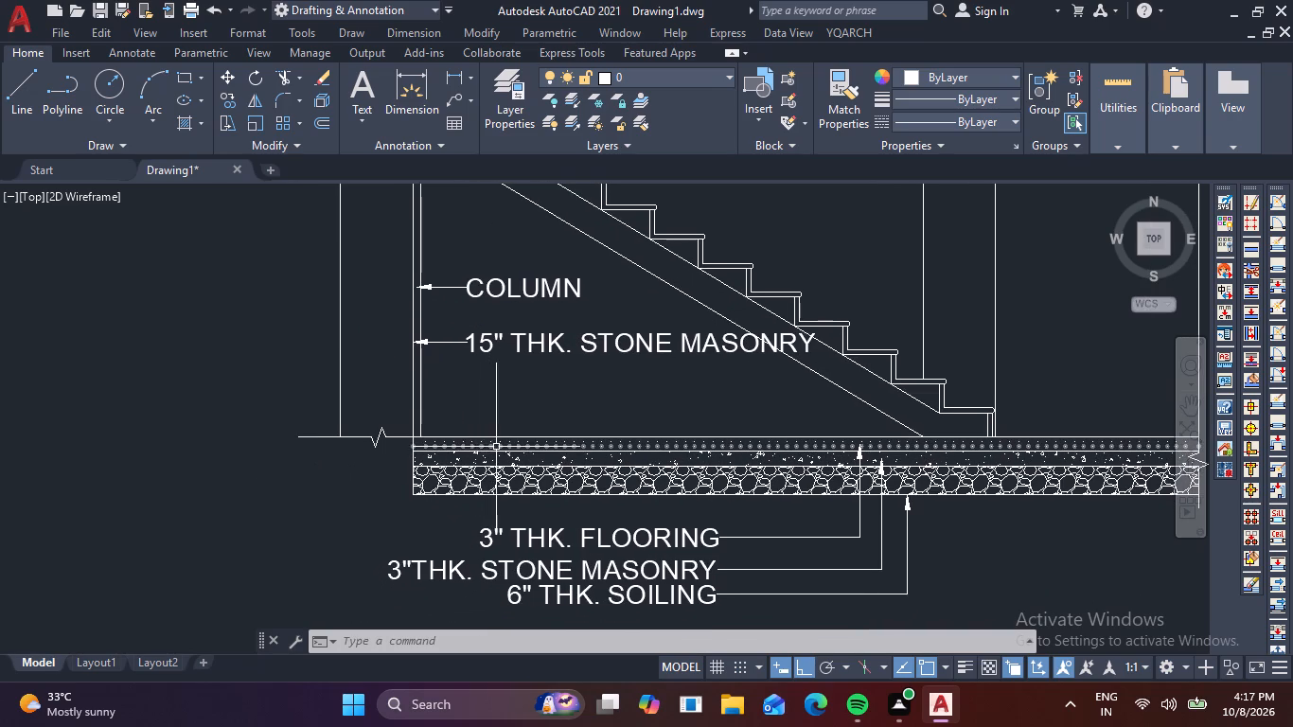
click(488, 348)
drag(487, 348, 481, 371)
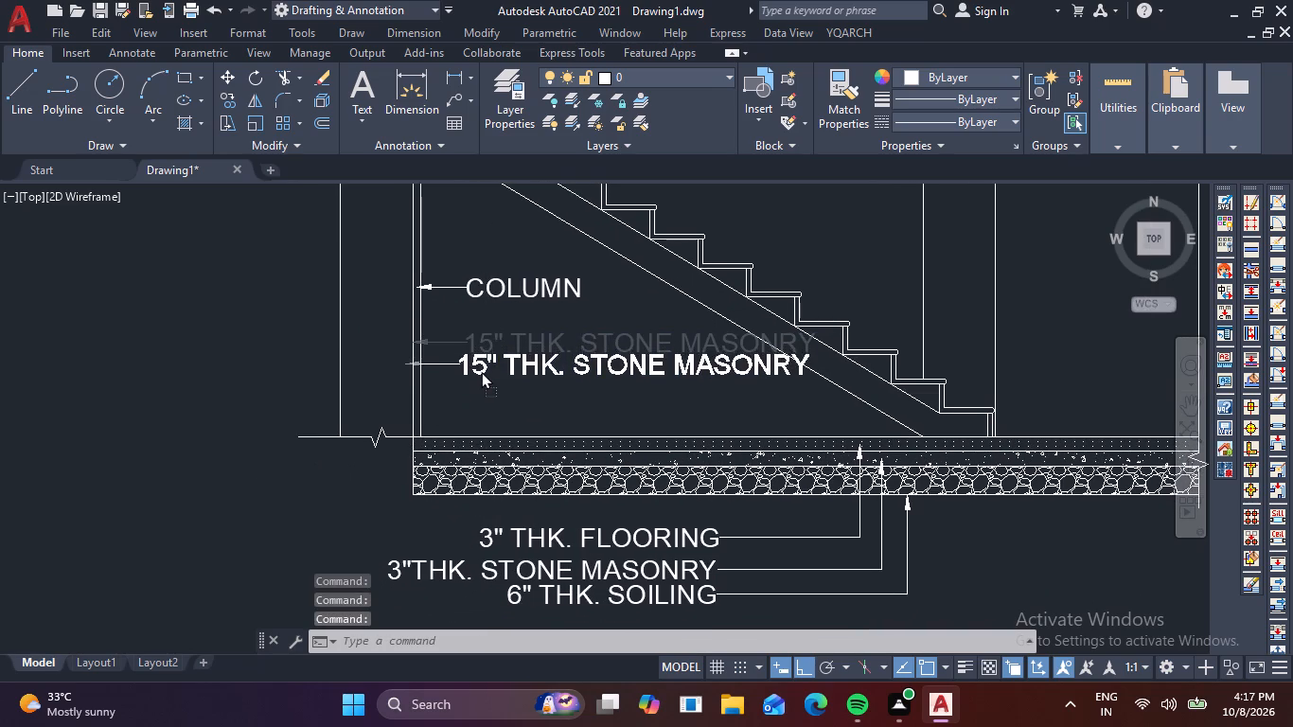
drag(481, 371, 487, 391)
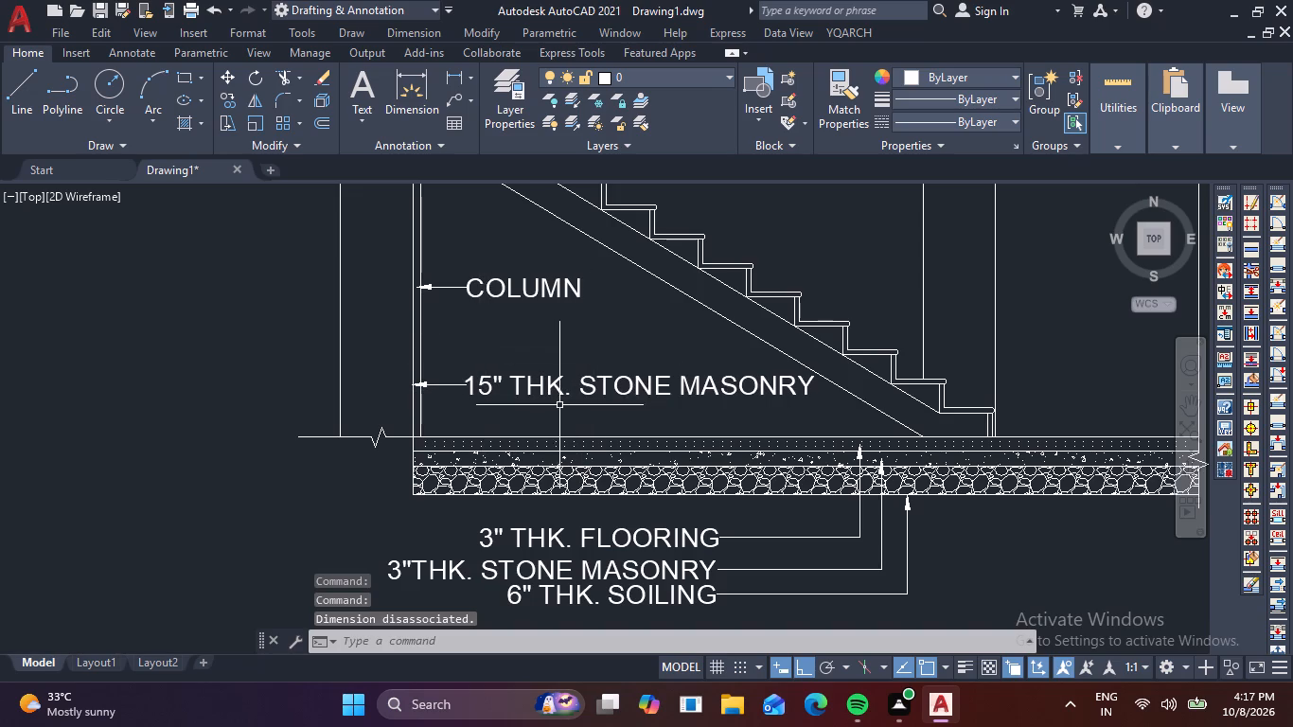
Move the COLUMN multileader down toward the 15" THK. STONE MASONRY label.
scroll(510, 423, down, 1)
click(499, 340)
drag(499, 340, 501, 396)
Move the COLUMN multileader straight up, clear of the 15" THK. STONE MASONRY label, keeping its arrowhead on the column line.
scroll(549, 392, up, 2)
click(529, 386)
drag(529, 386, 531, 385)
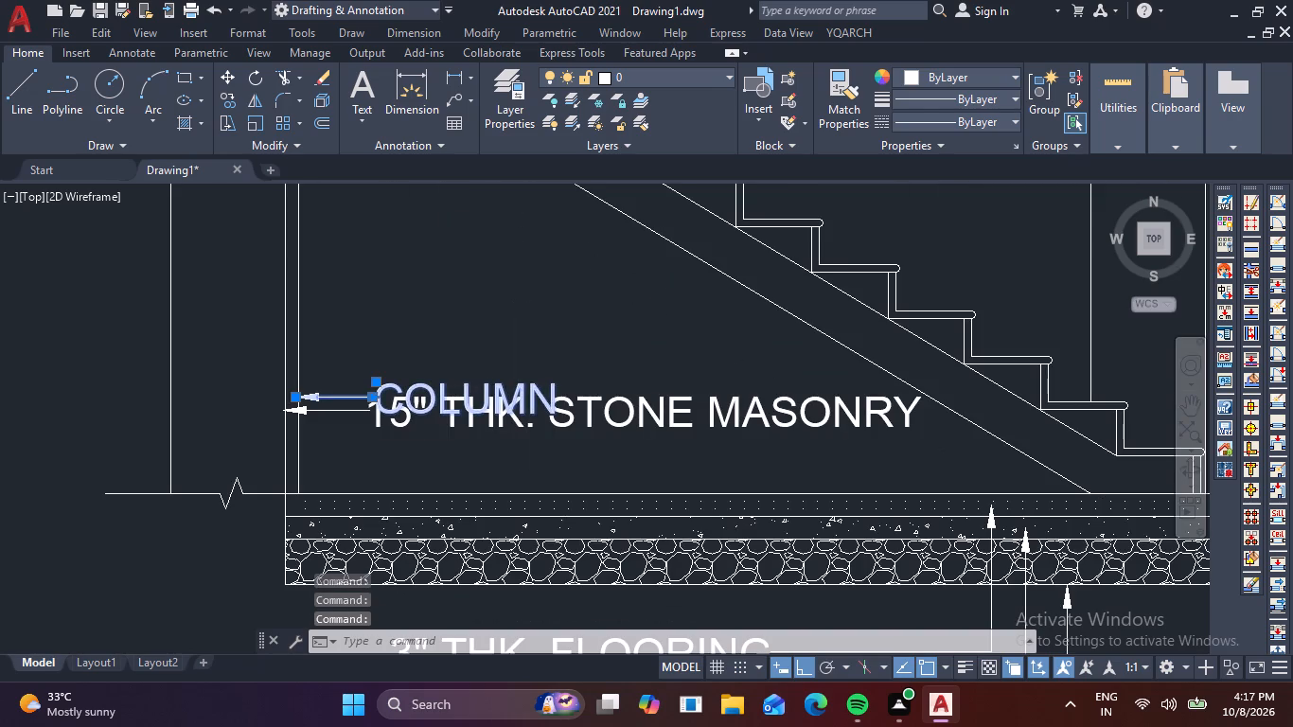
drag(531, 385, 544, 338)
key(Escape)
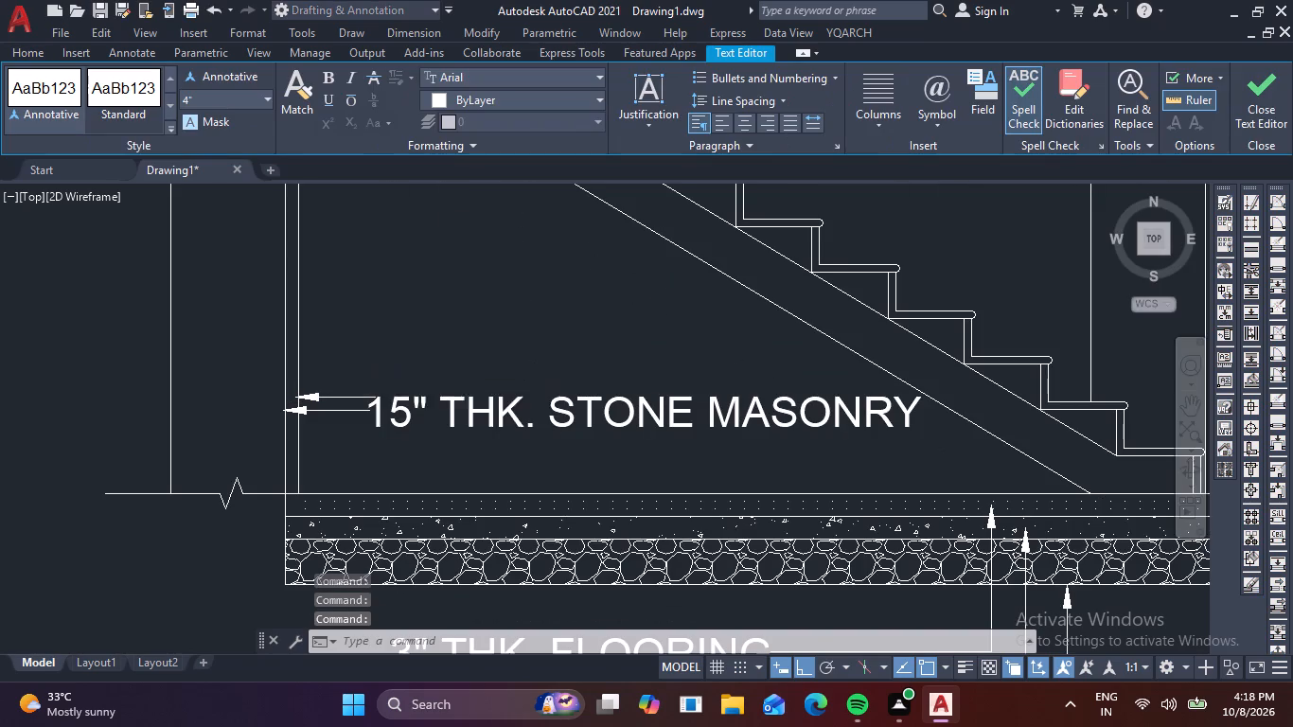
drag(503, 388, 503, 386)
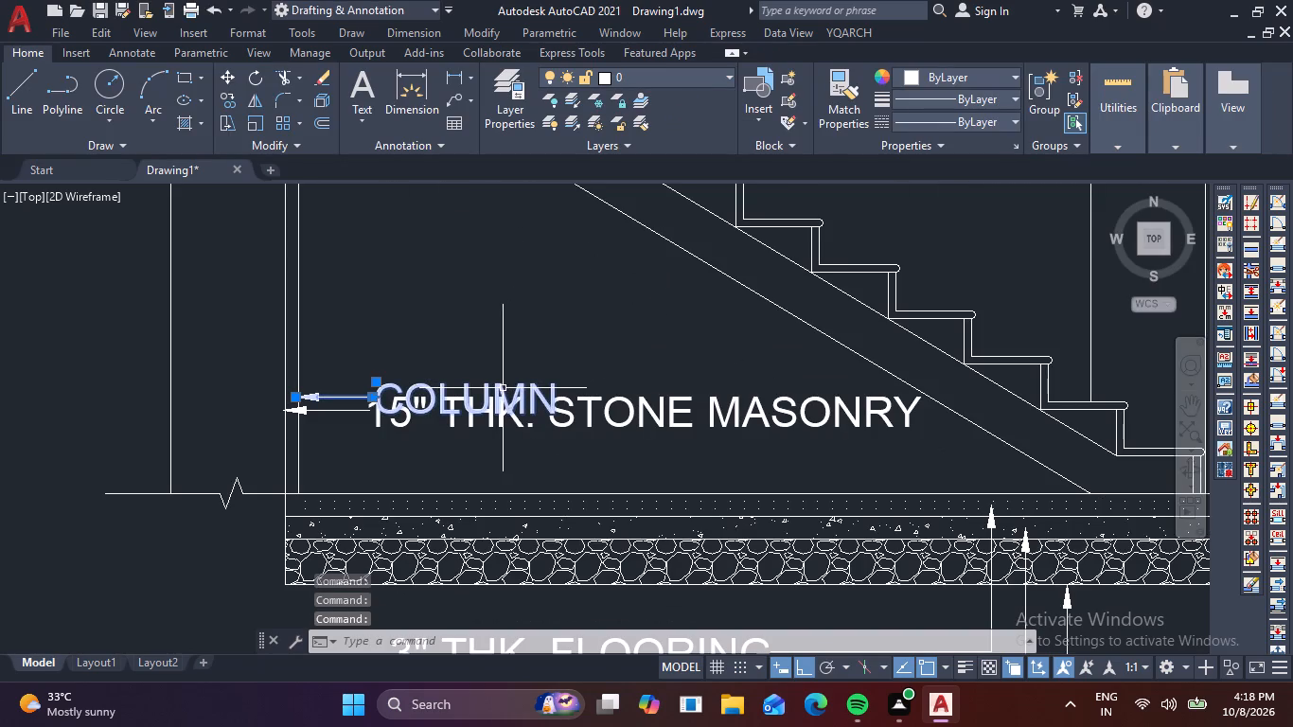
drag(503, 386, 512, 362)
drag(501, 385, 505, 342)
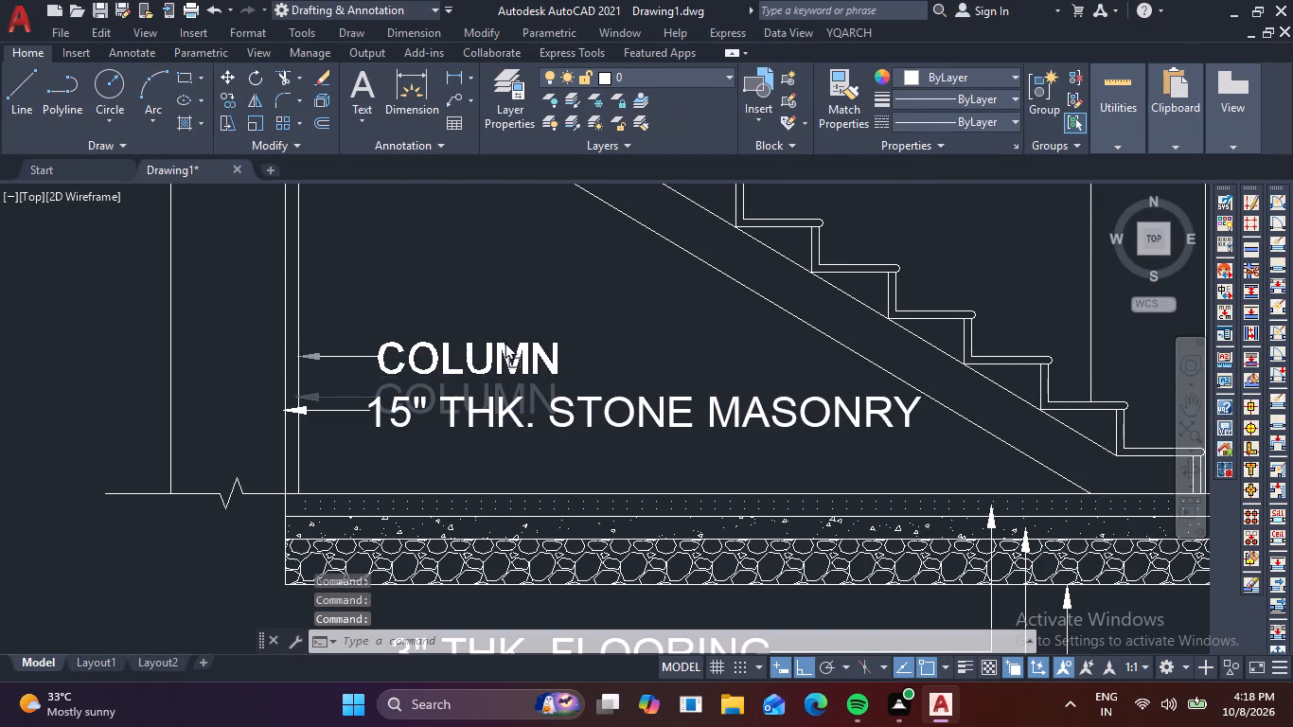
drag(505, 342, 503, 324)
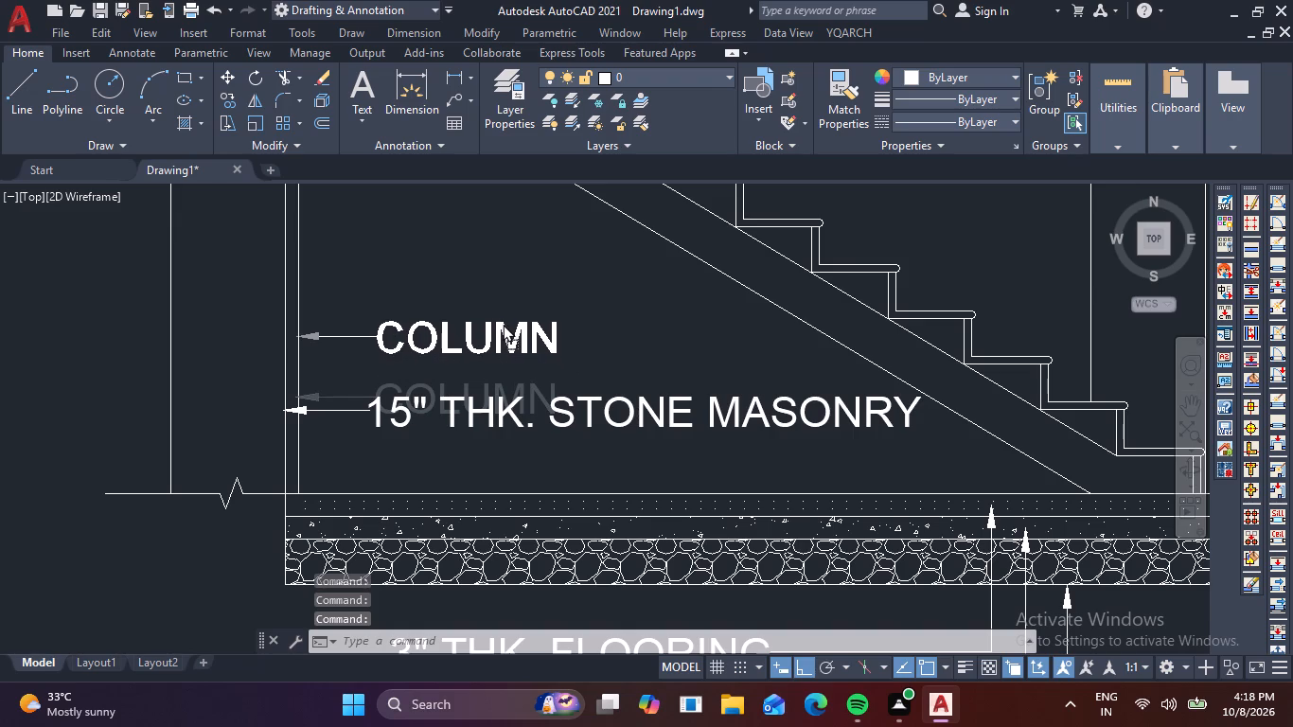
drag(503, 324, 503, 322)
Examine the labelled staircase section as a whole, together with the plan drawn above it.
scroll(695, 300, down, 1)
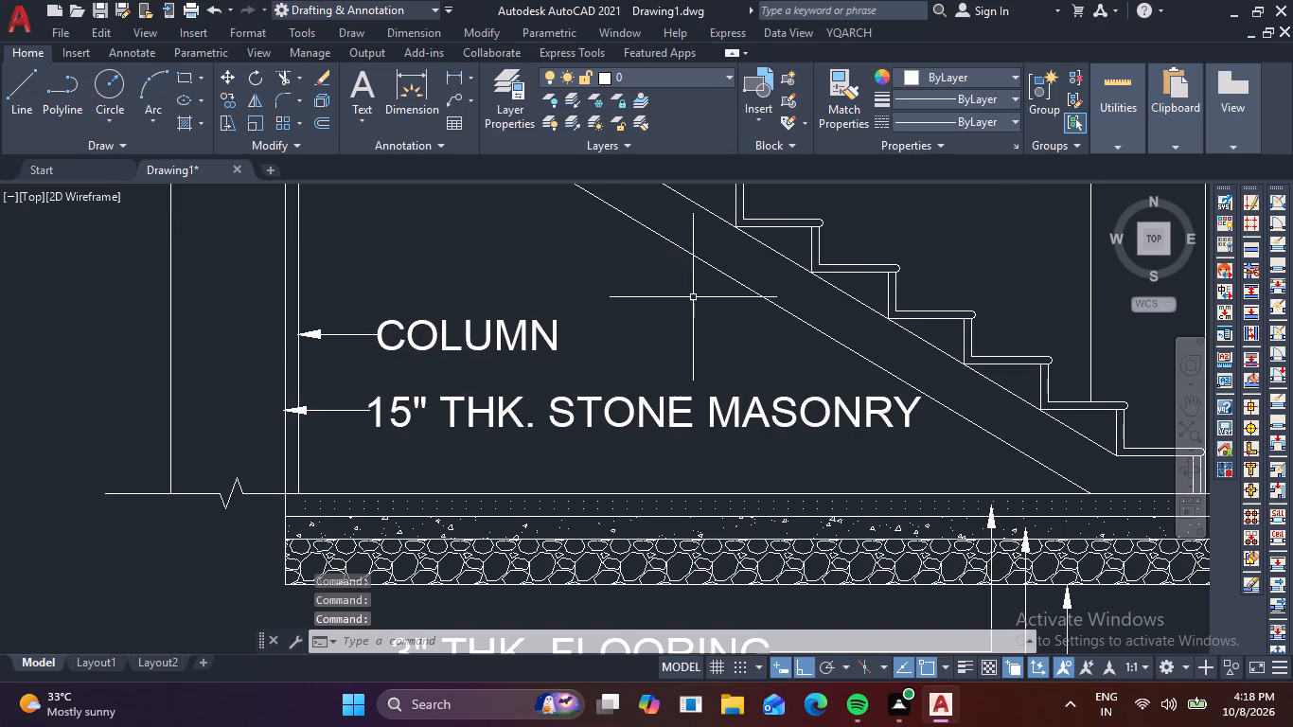
scroll(697, 302, down, 1)
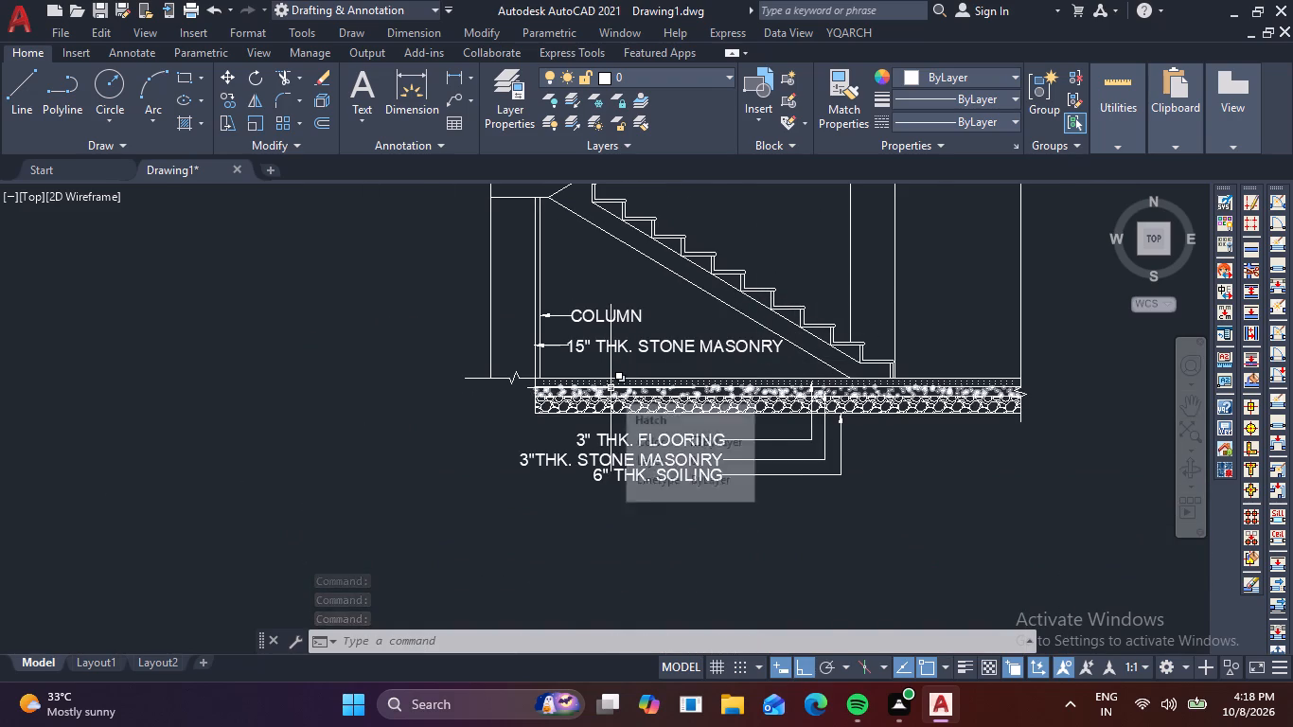
scroll(611, 388, up, 2)
scroll(471, 323, down, 2)
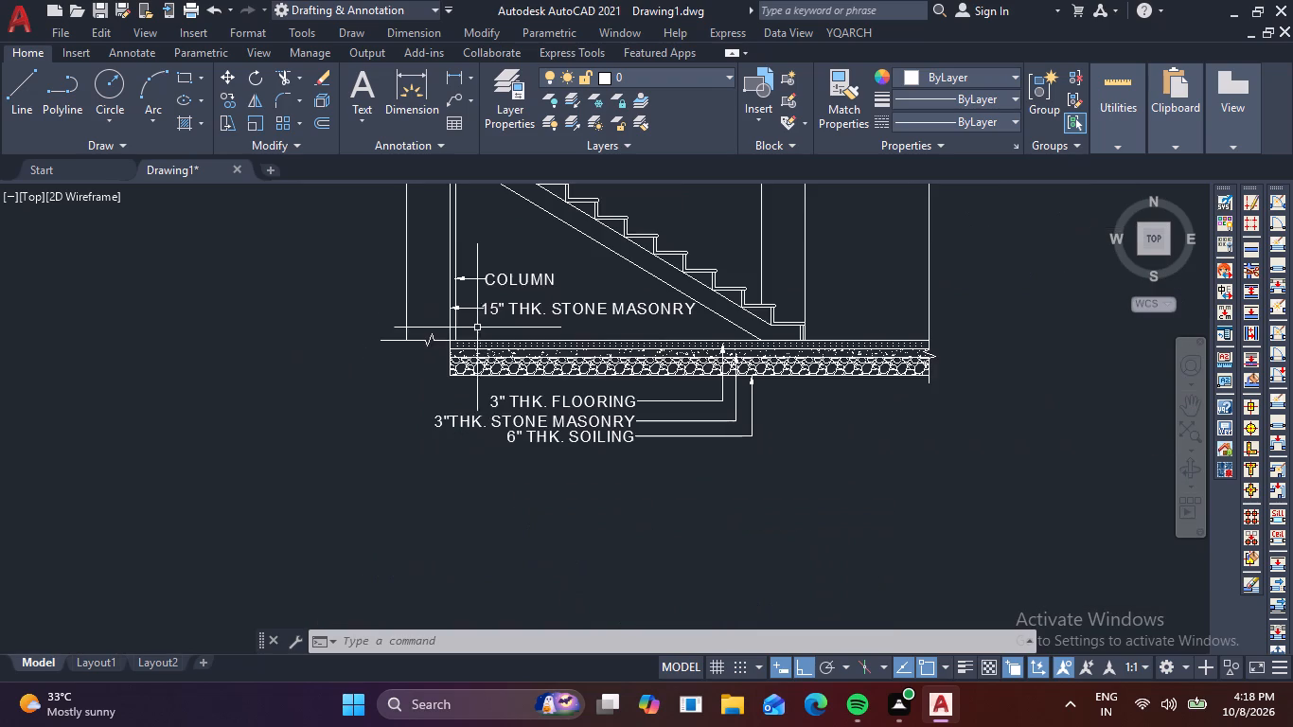
middle_drag(555, 327, 590, 431)
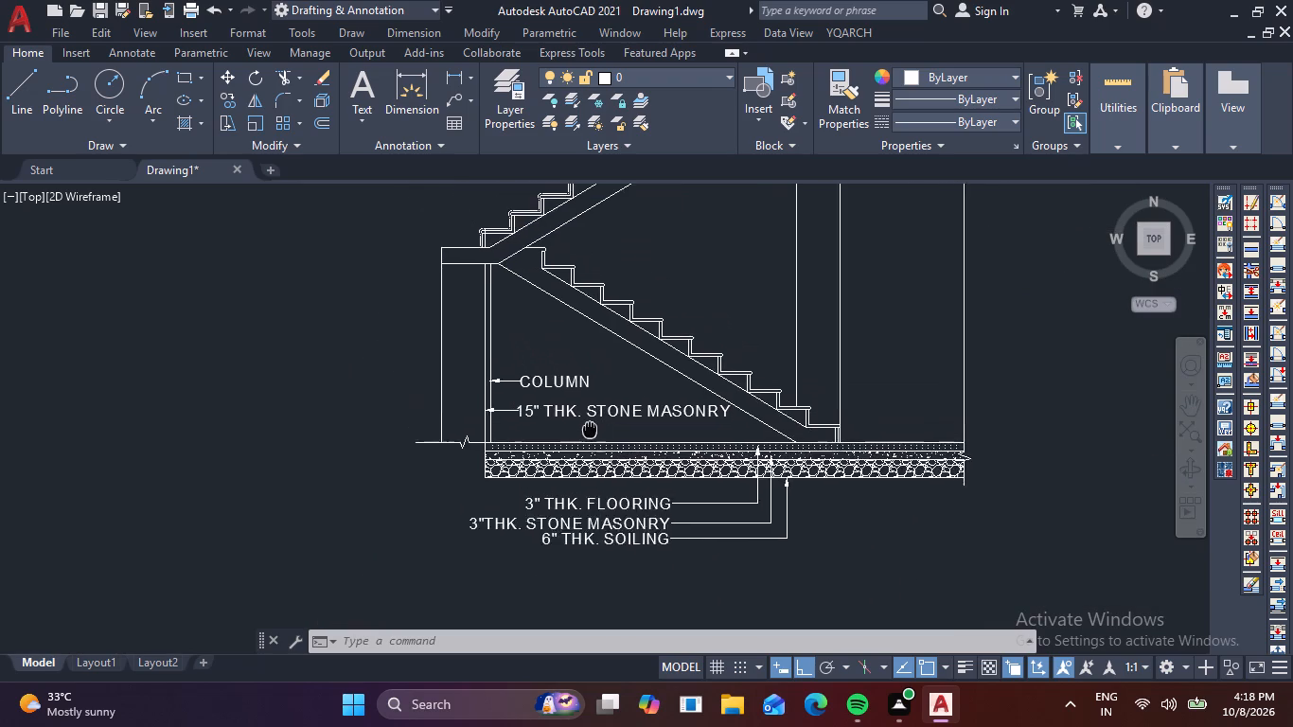
middle_drag(590, 431, 624, 484)
scroll(718, 370, down, 3)
middle_drag(735, 347, 562, 473)
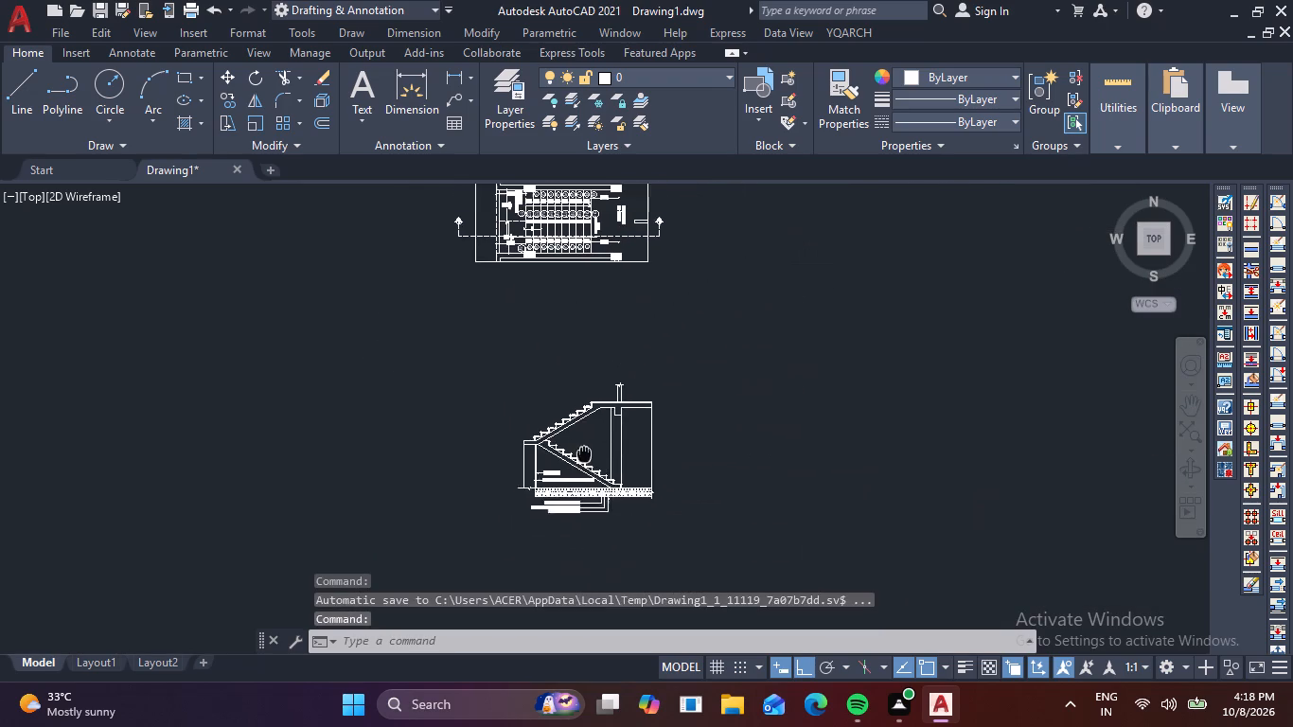
middle_drag(562, 473, 544, 489)
Add multiline text reading BWB in the empty space outside the wall, level with the COLUMN label, and set its height to 4".
scroll(519, 523, up, 4)
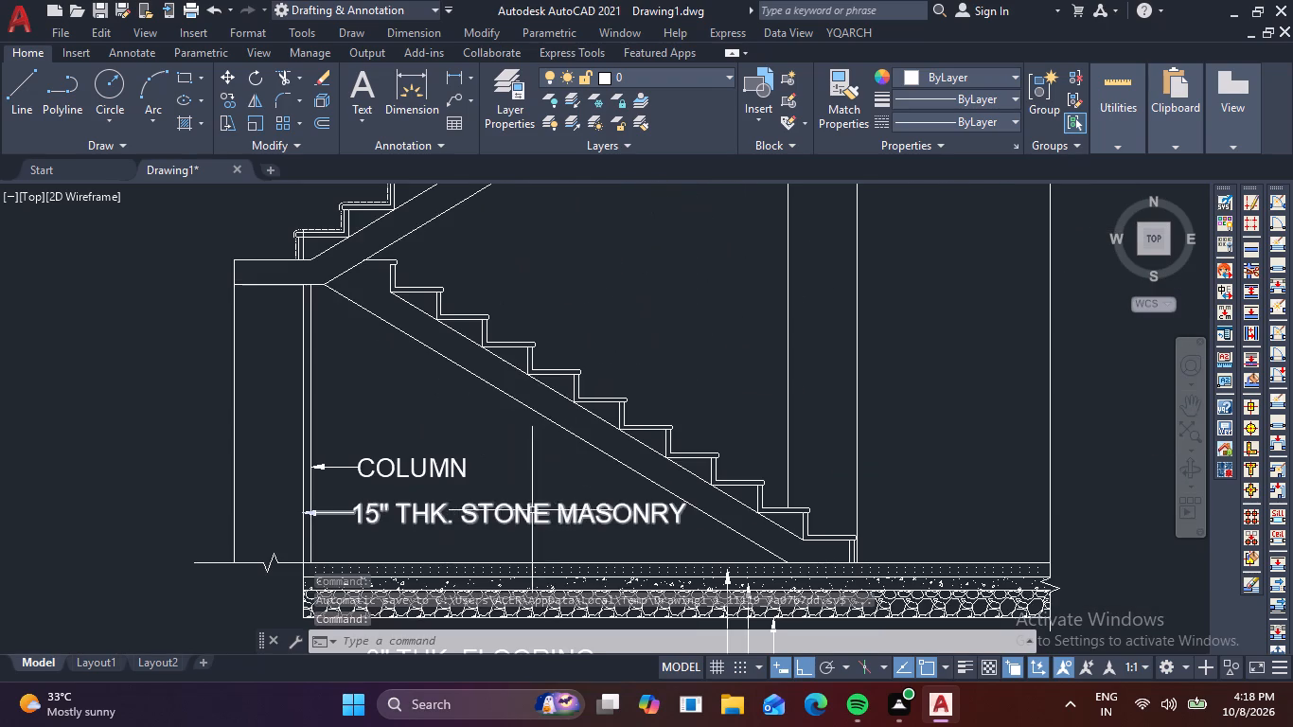
middle_drag(540, 312, 701, 192)
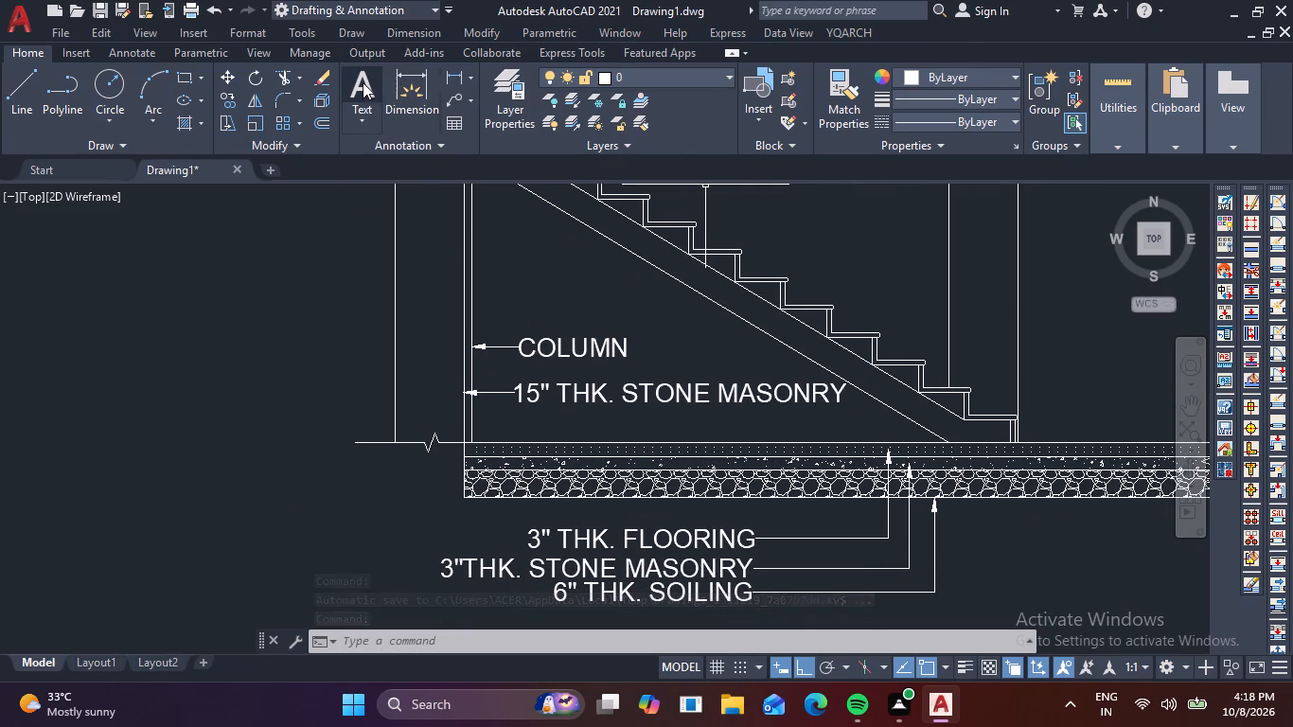
click(363, 84)
click(90, 286)
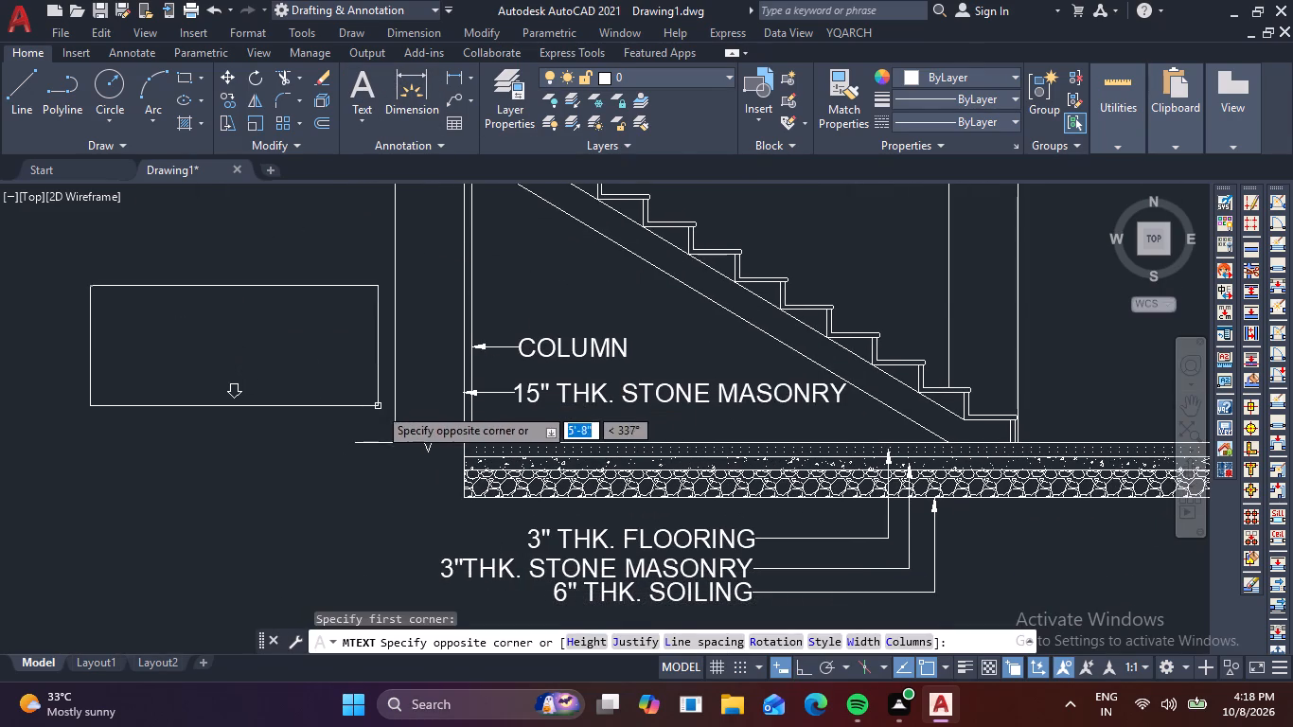
click(378, 406)
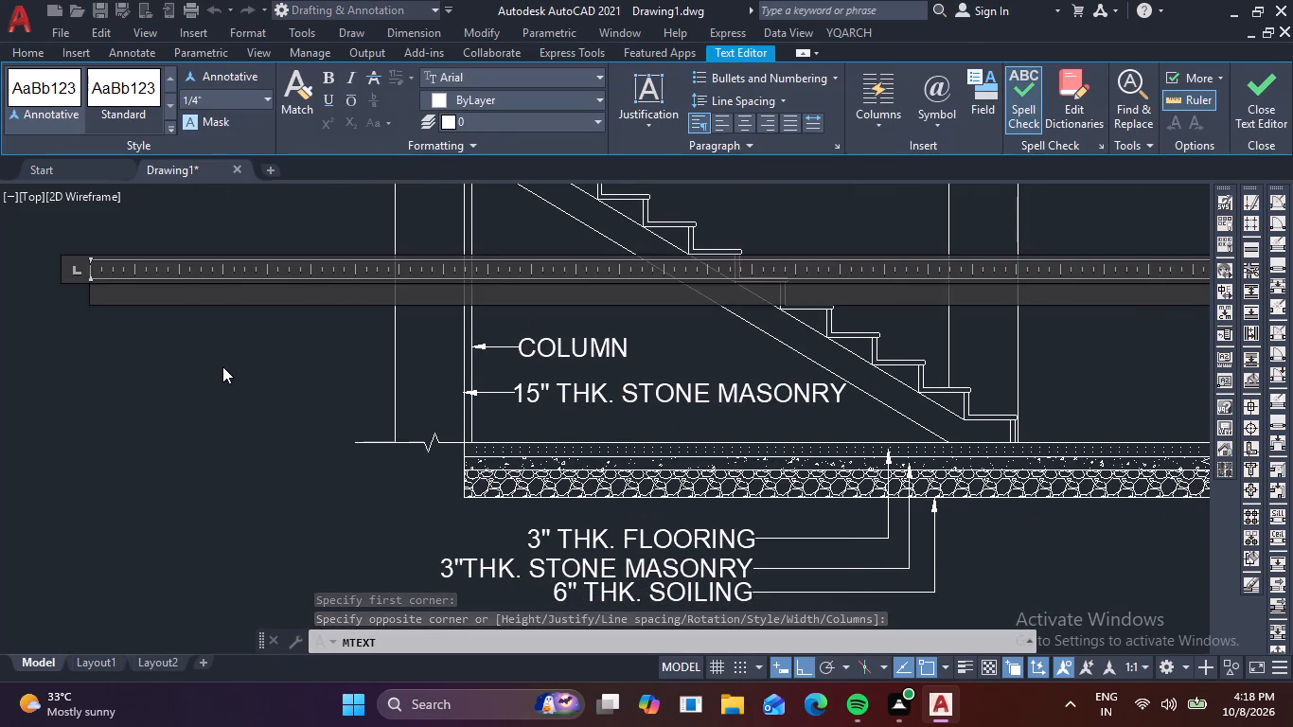
text(BWB)
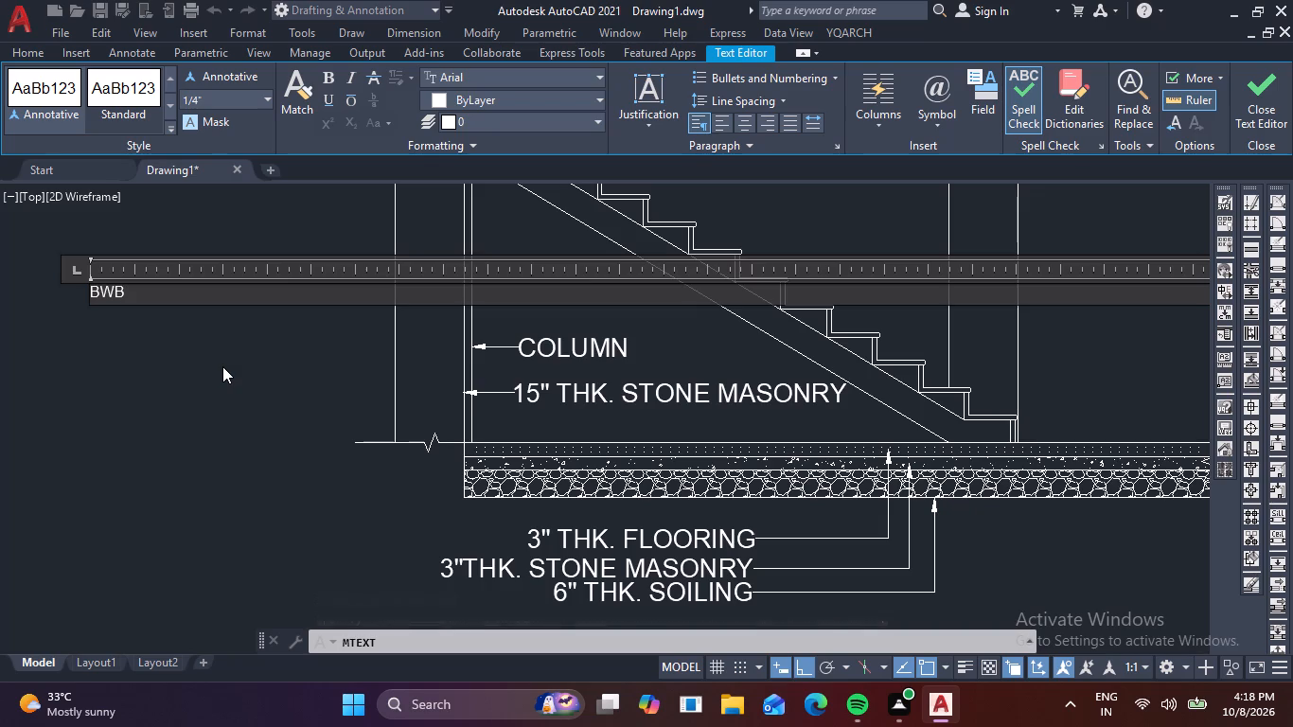
drag(123, 292, 32, 283)
click(245, 102)
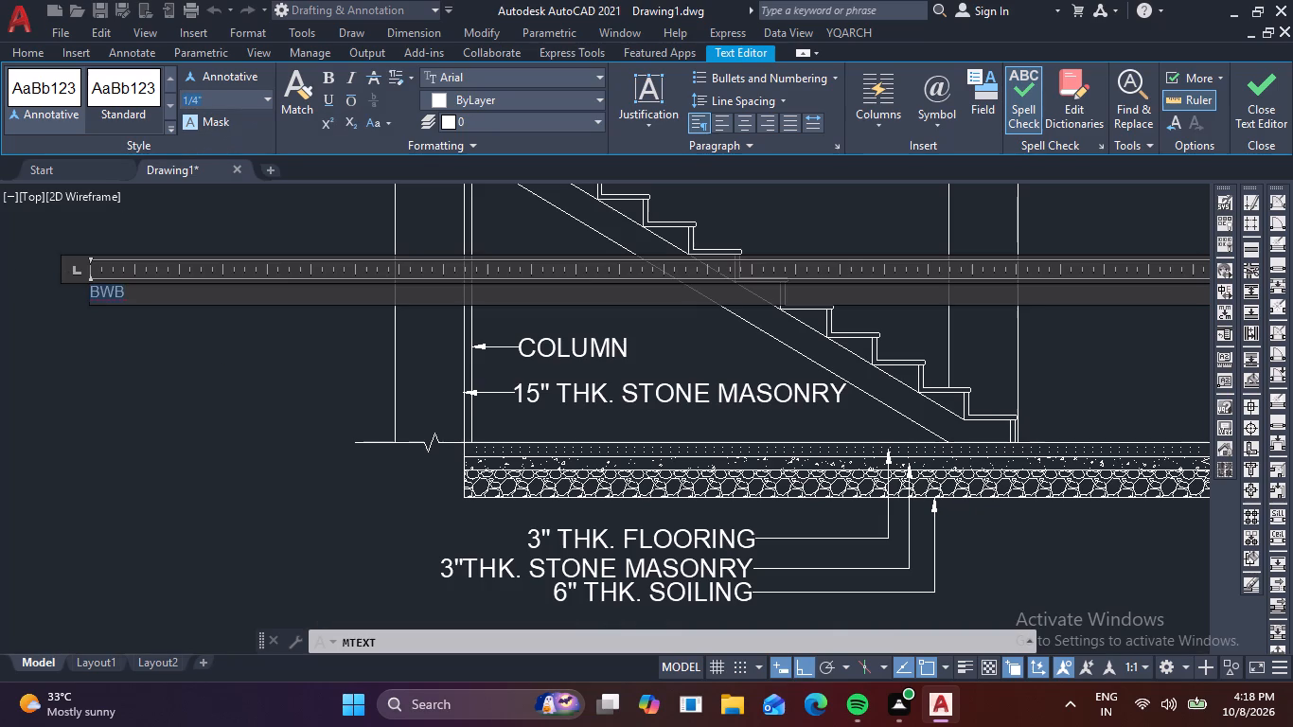
key(BackSpace)
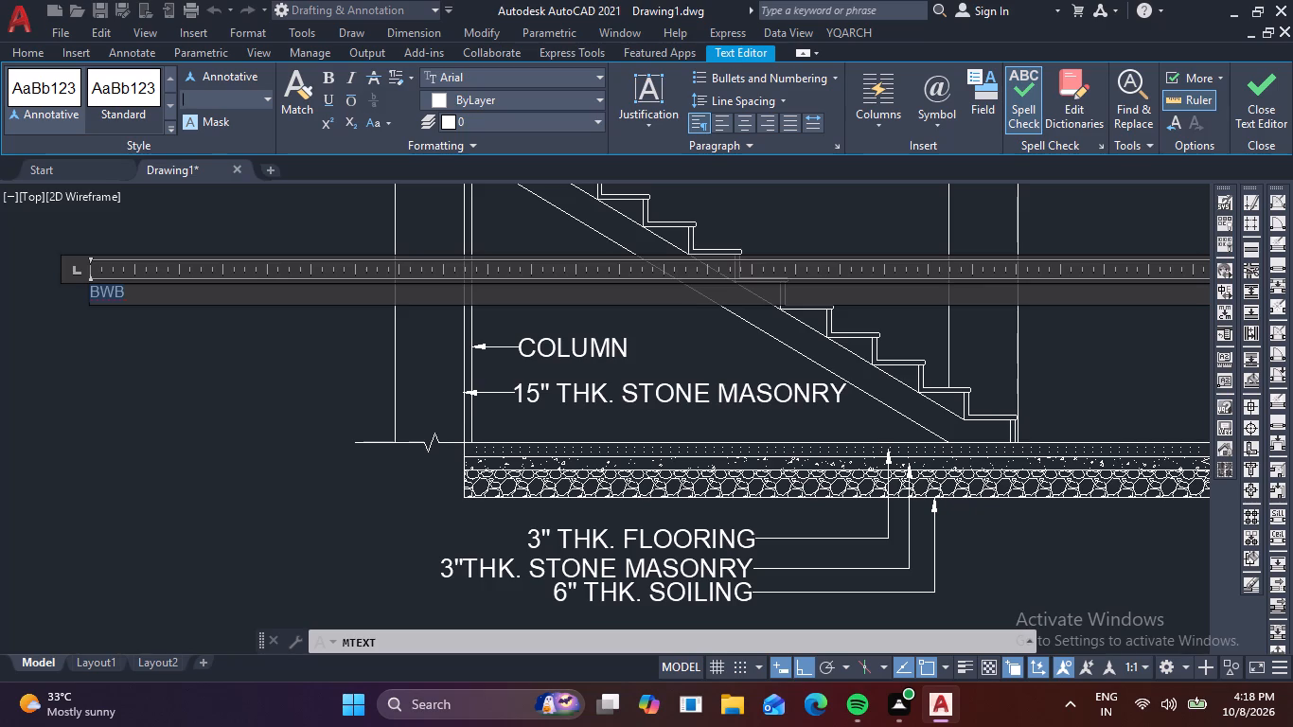
key(4)
key(shift+quotedbl)
key(Return)
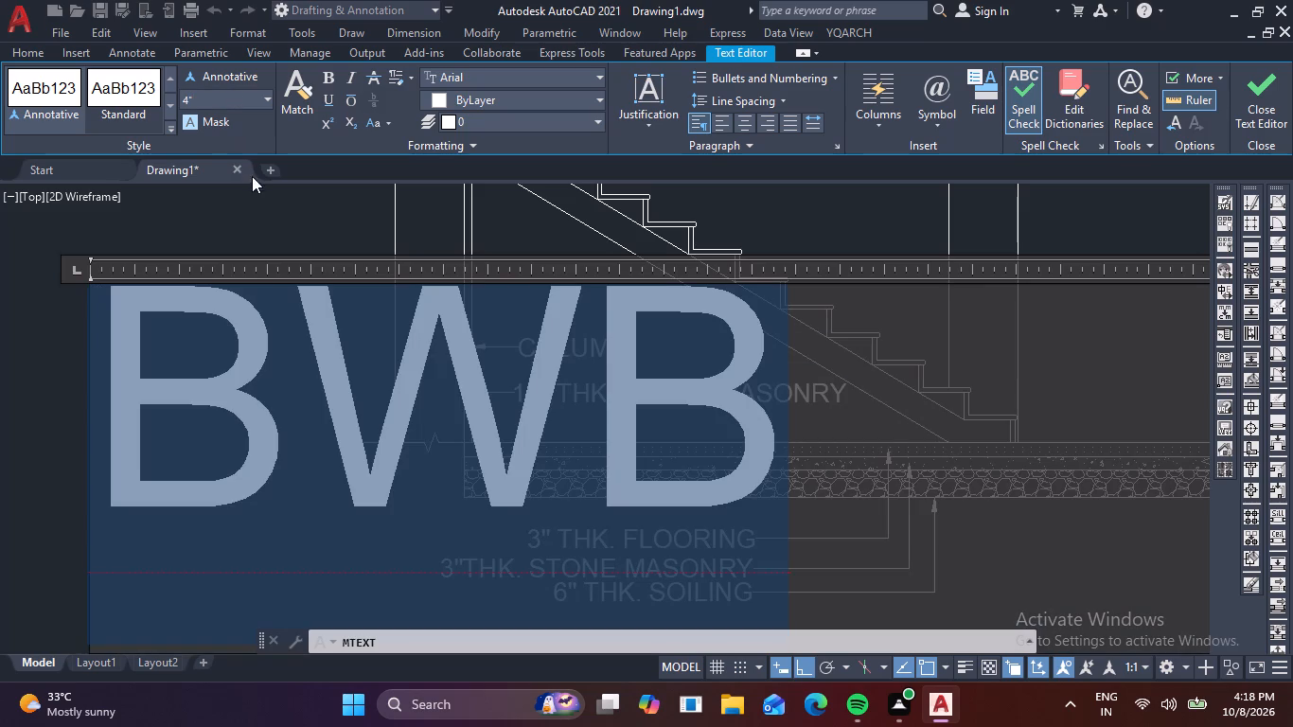
click(244, 212)
scroll(162, 321, up, 2)
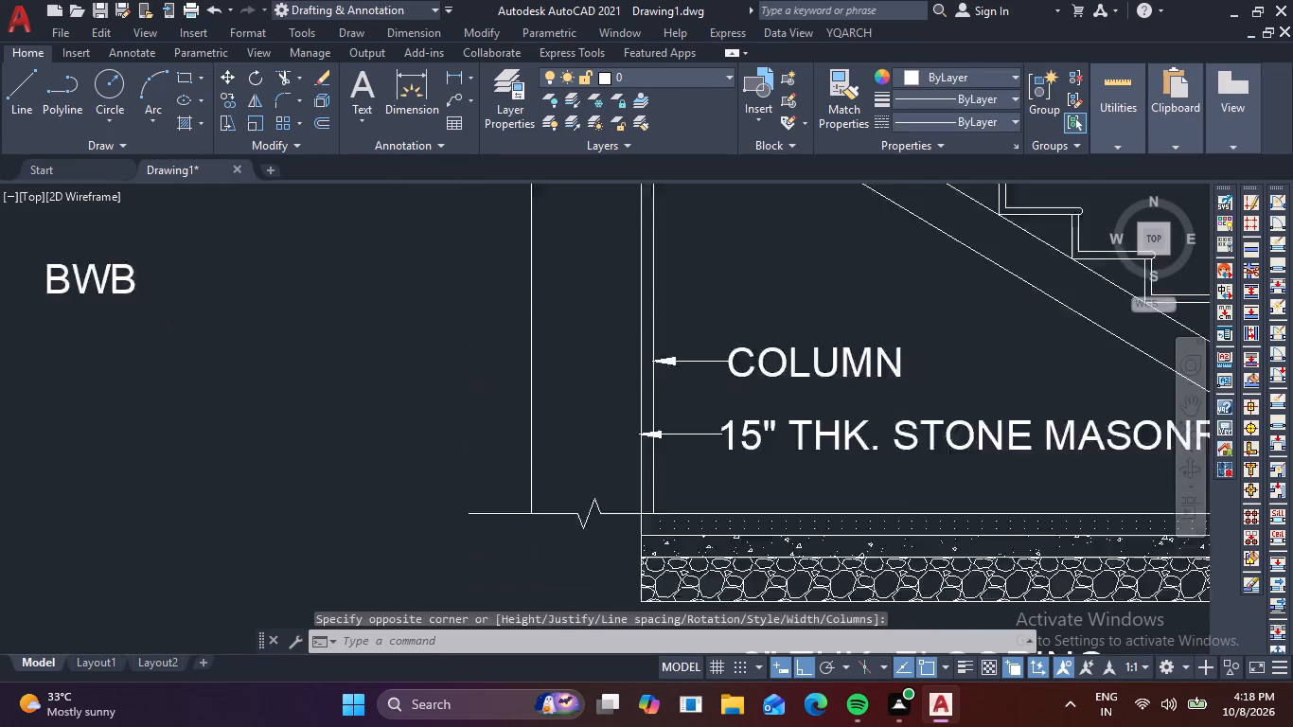
Replace the BWB text with BASMENT FINISH FLOOR LVL.
scroll(112, 310, down, 2)
middle_drag(171, 311, 273, 328)
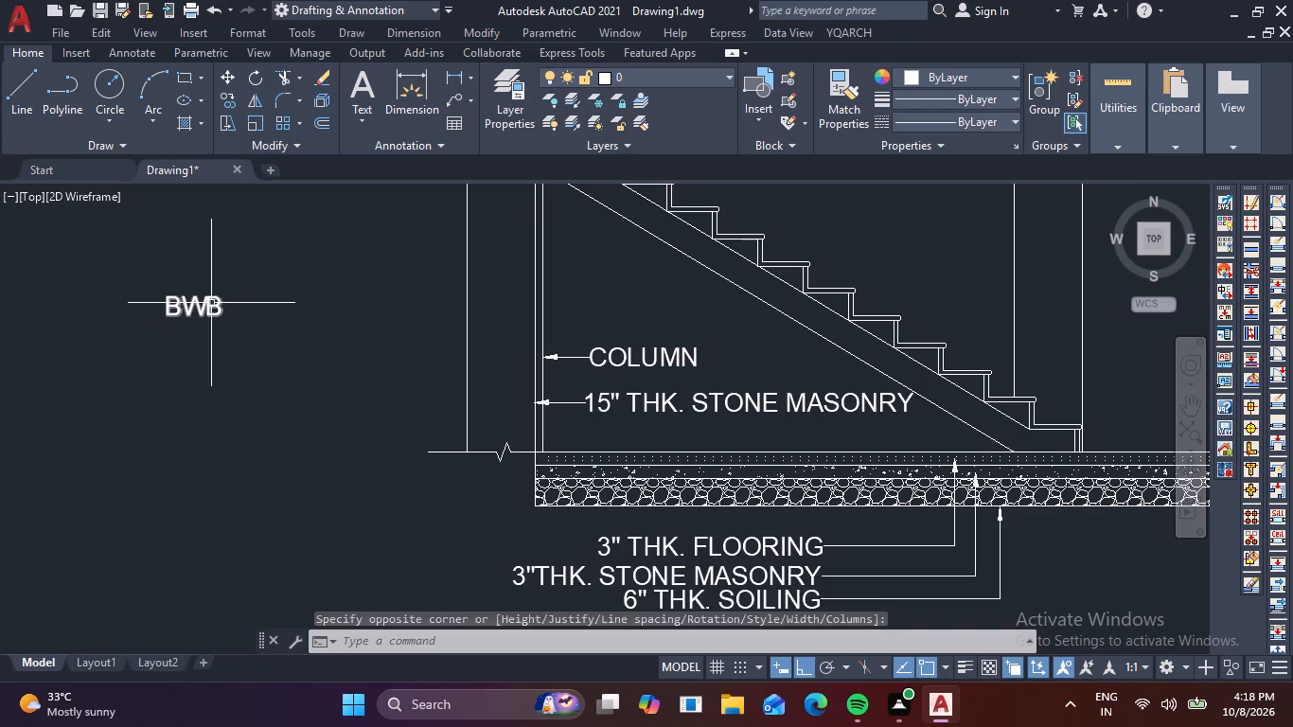
double_click(211, 303)
click(222, 303)
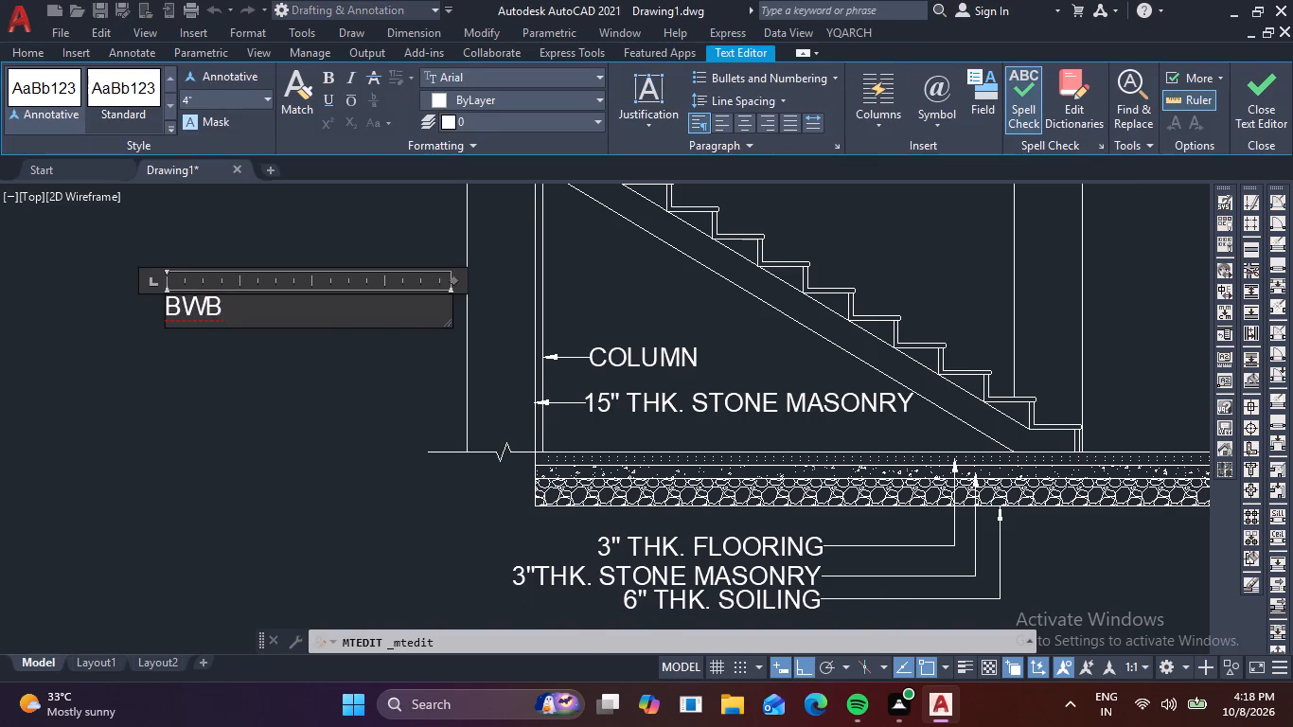
key(BackSpace)
key(BackSpace)
key(BackSpace)
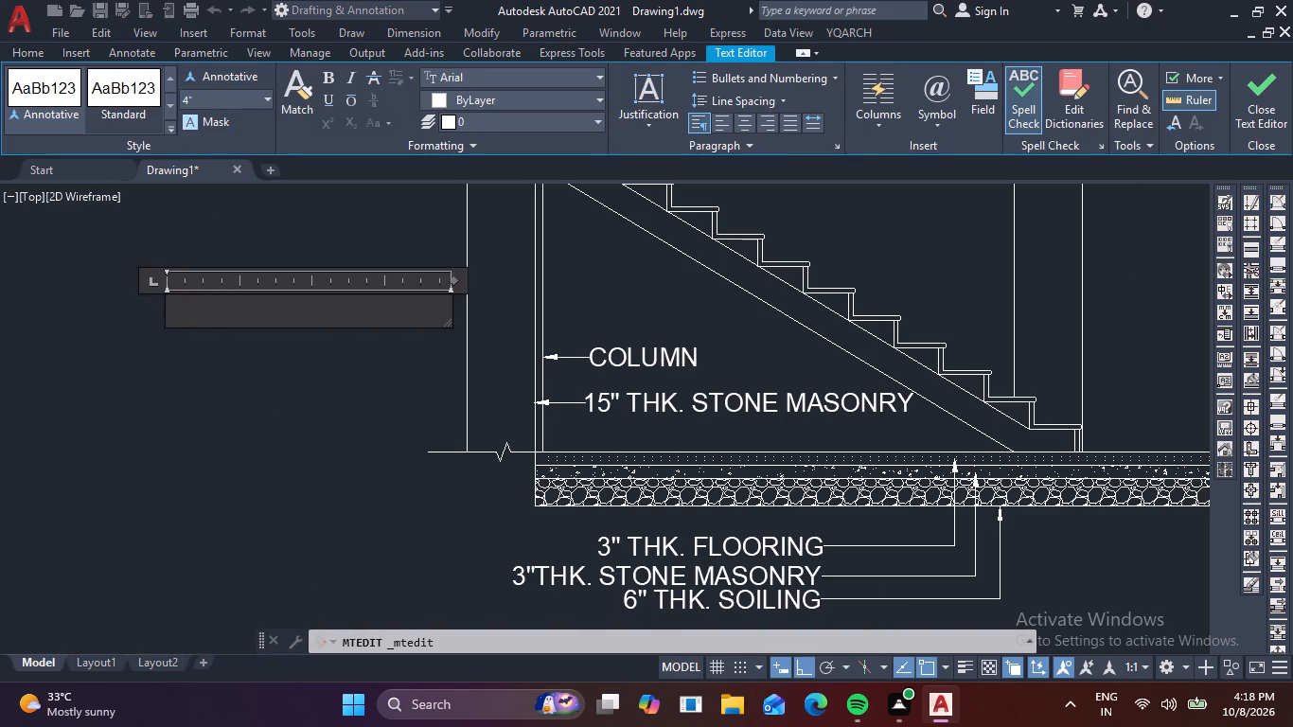
text(BQ)
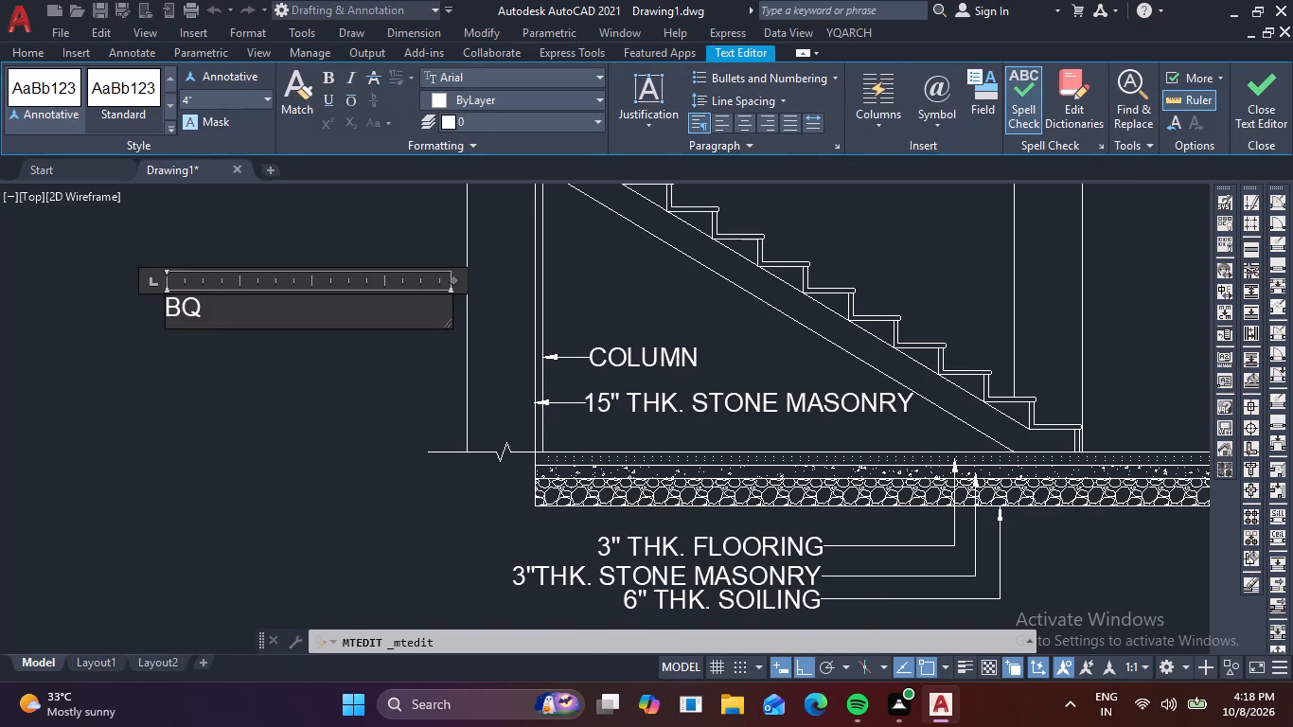
key(BackSpace)
key(a)
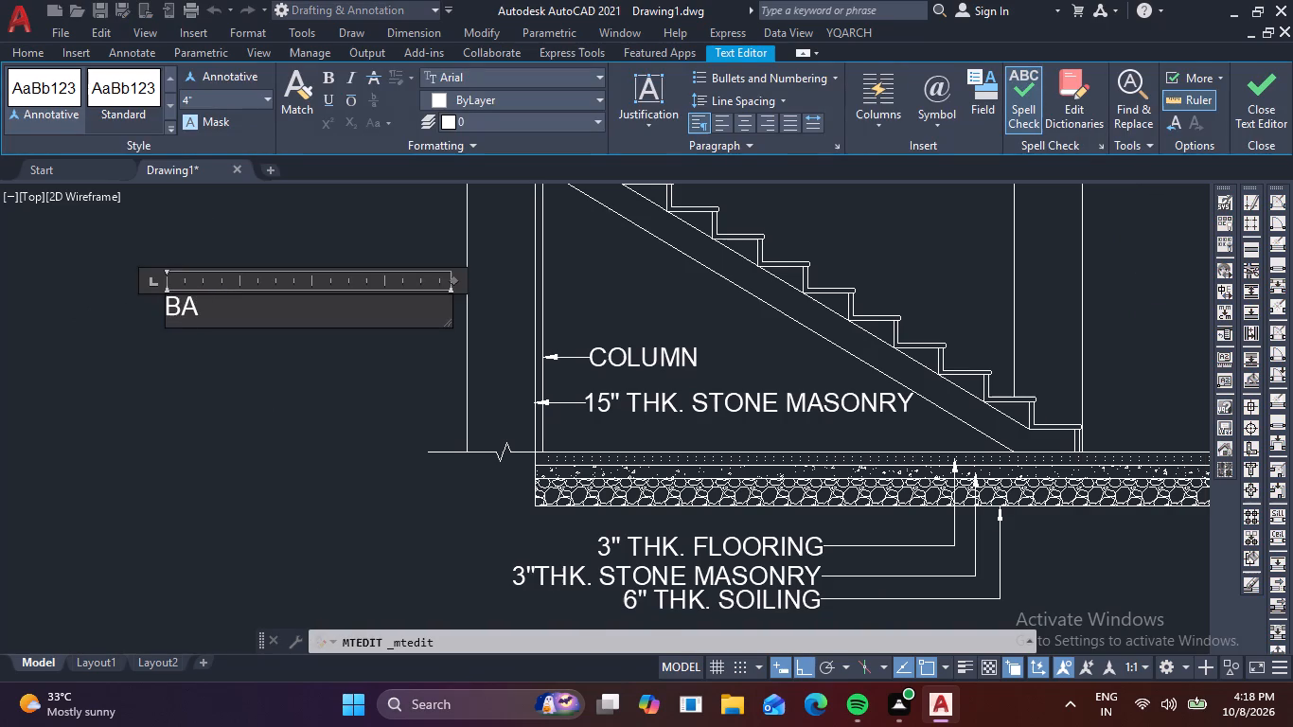
text(SMEN)
key(t)
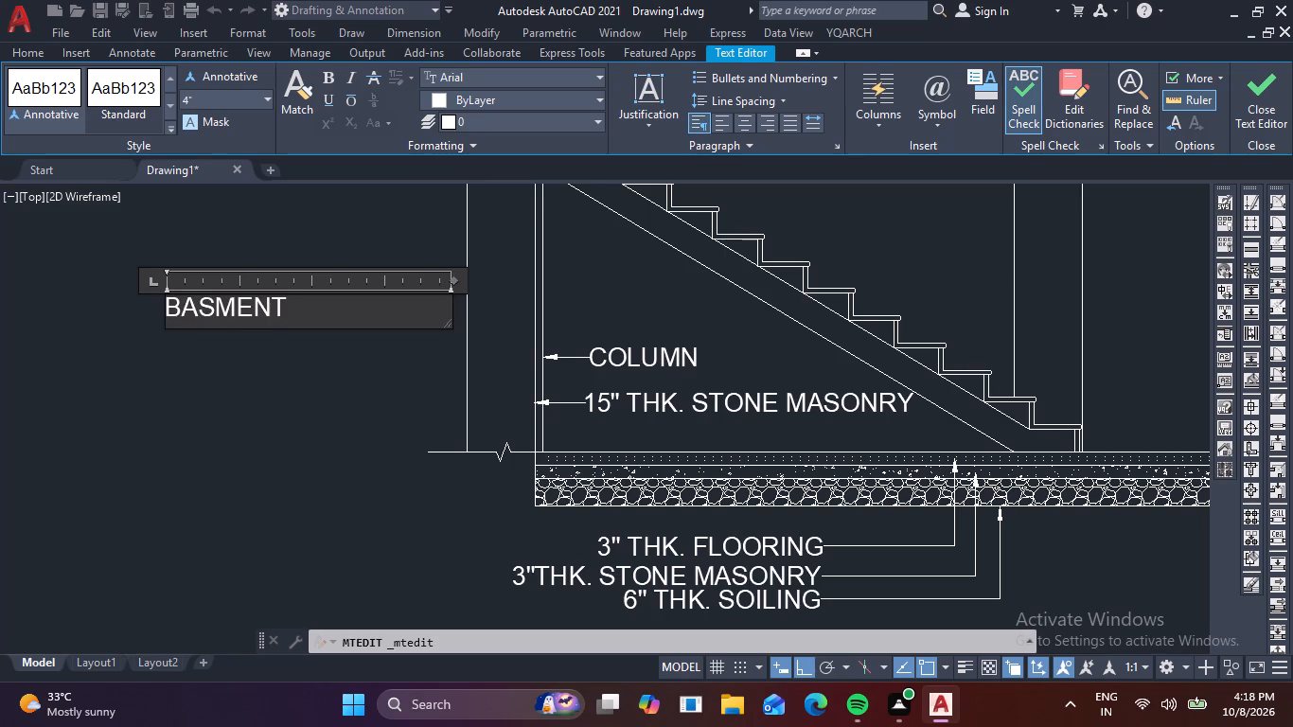
key(space)
text(FINISH)
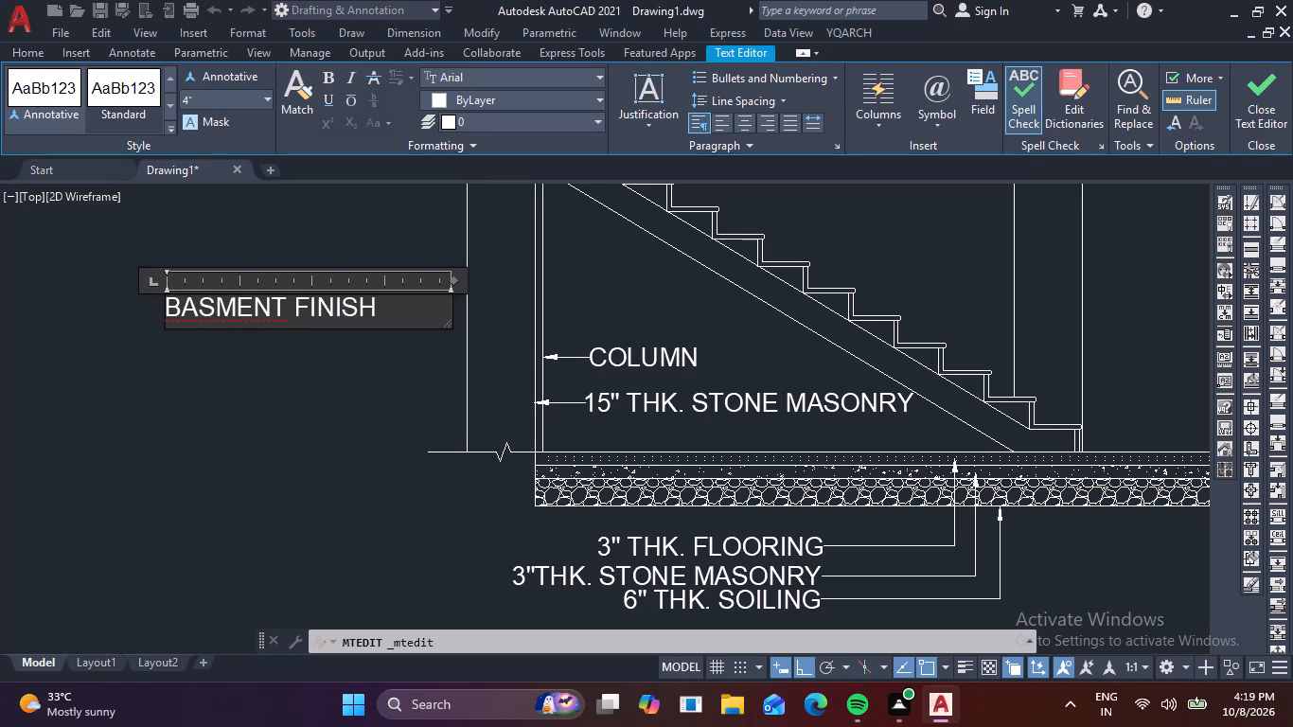
key(space)
text(FLOOR)
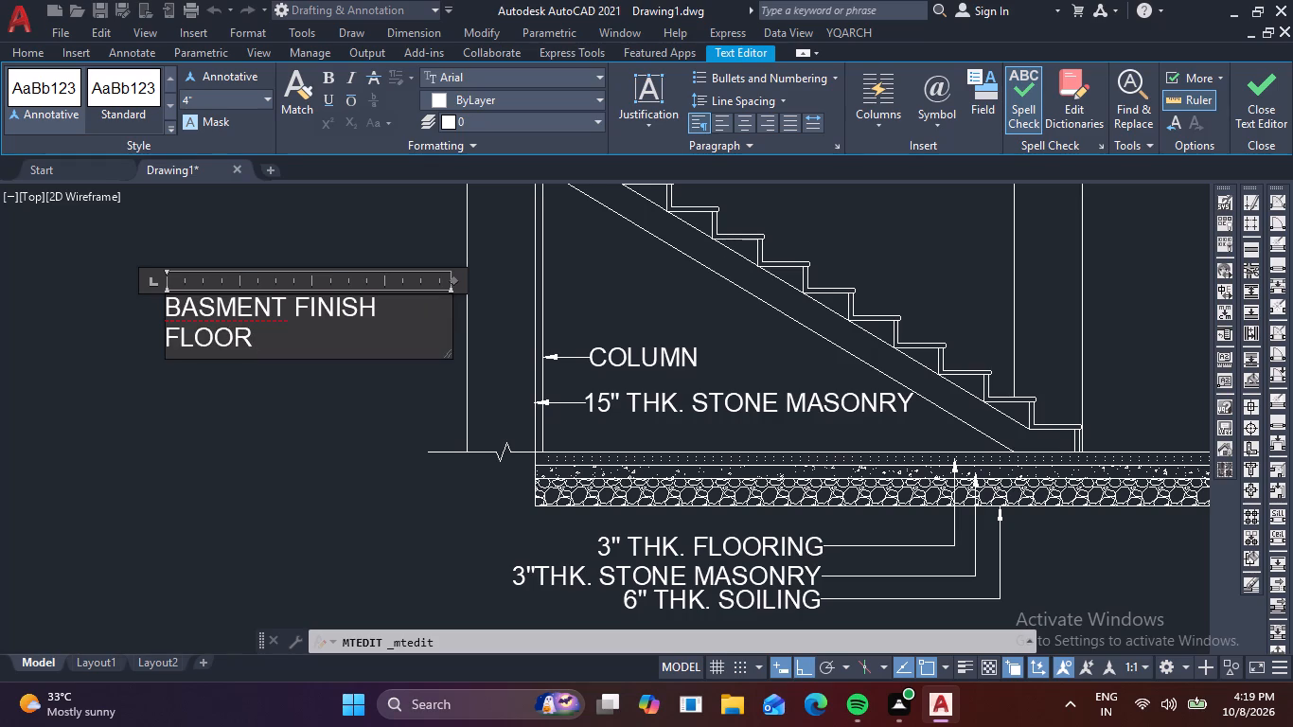
key(space)
text(LV)
key(l)
Append -3'-9" to the BASMENT FINISH FLOOR LVL text and widen its text box until it fits on one line.
key(minus)
key(3)
key(shift+quotedbl)
key(BackSpace)
key(apostrophe)
key(minus)
text(9")
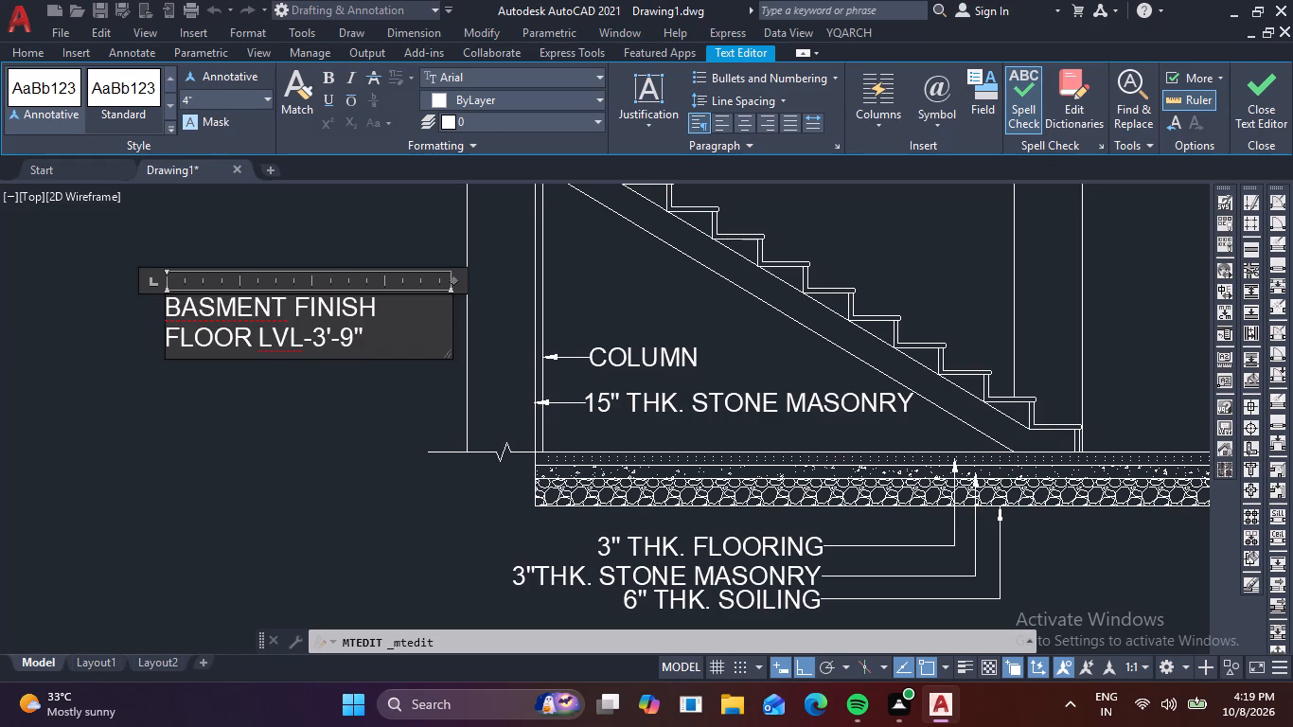
drag(454, 279, 538, 288)
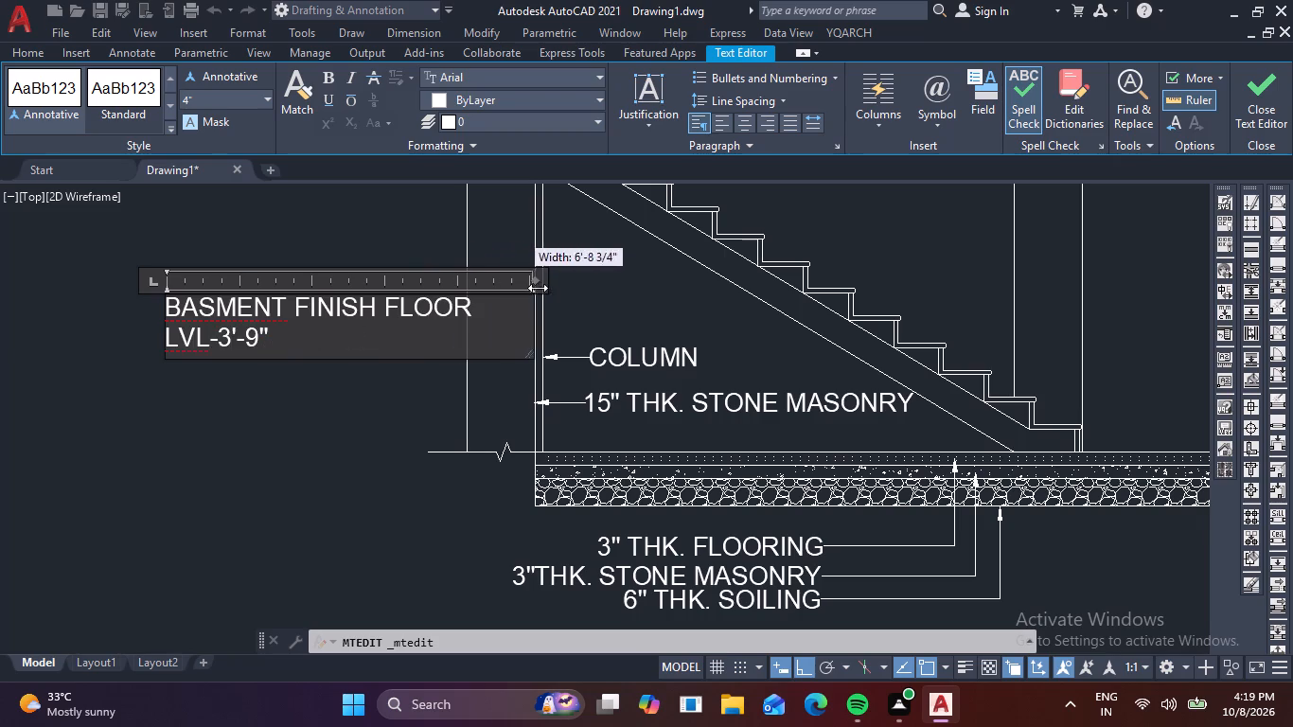
drag(538, 288, 612, 305)
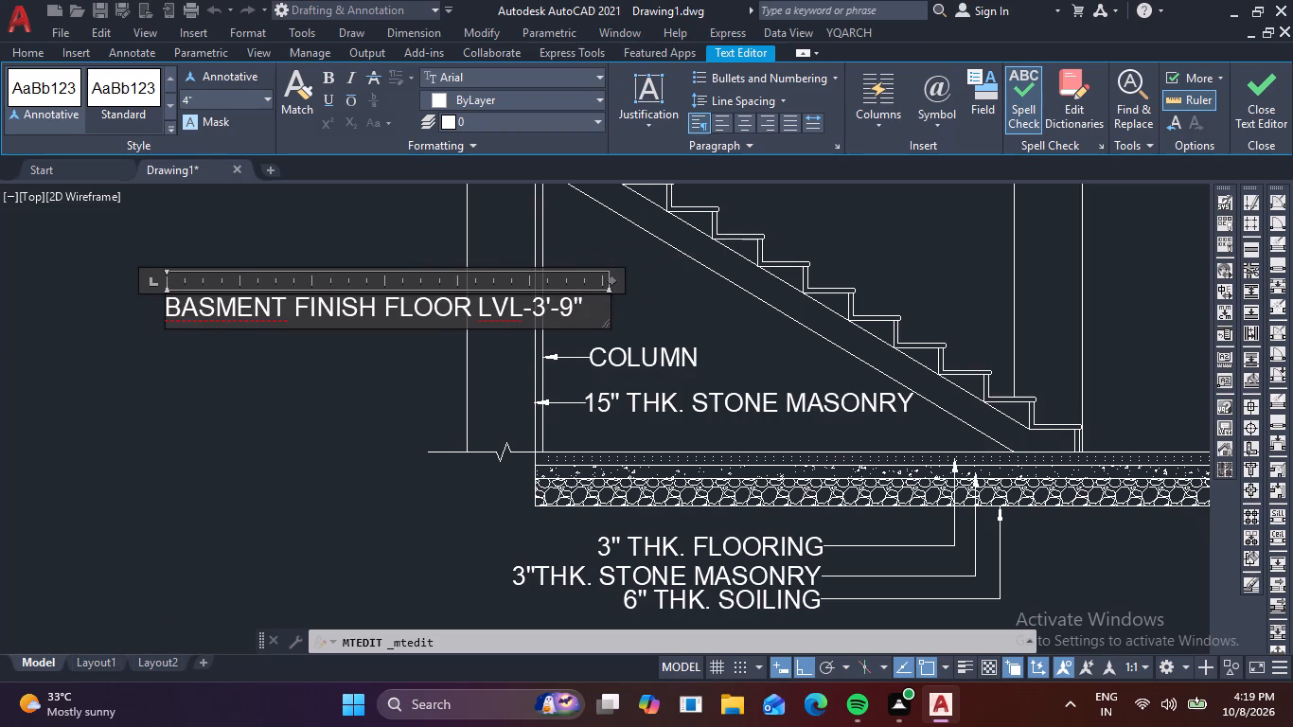
click(290, 354)
Move the BASMENT FINISH FLOOR LVL-3'-9" text inside the section, just above the floor line and below the 15" THK. STONE MASONRY label.
click(308, 305)
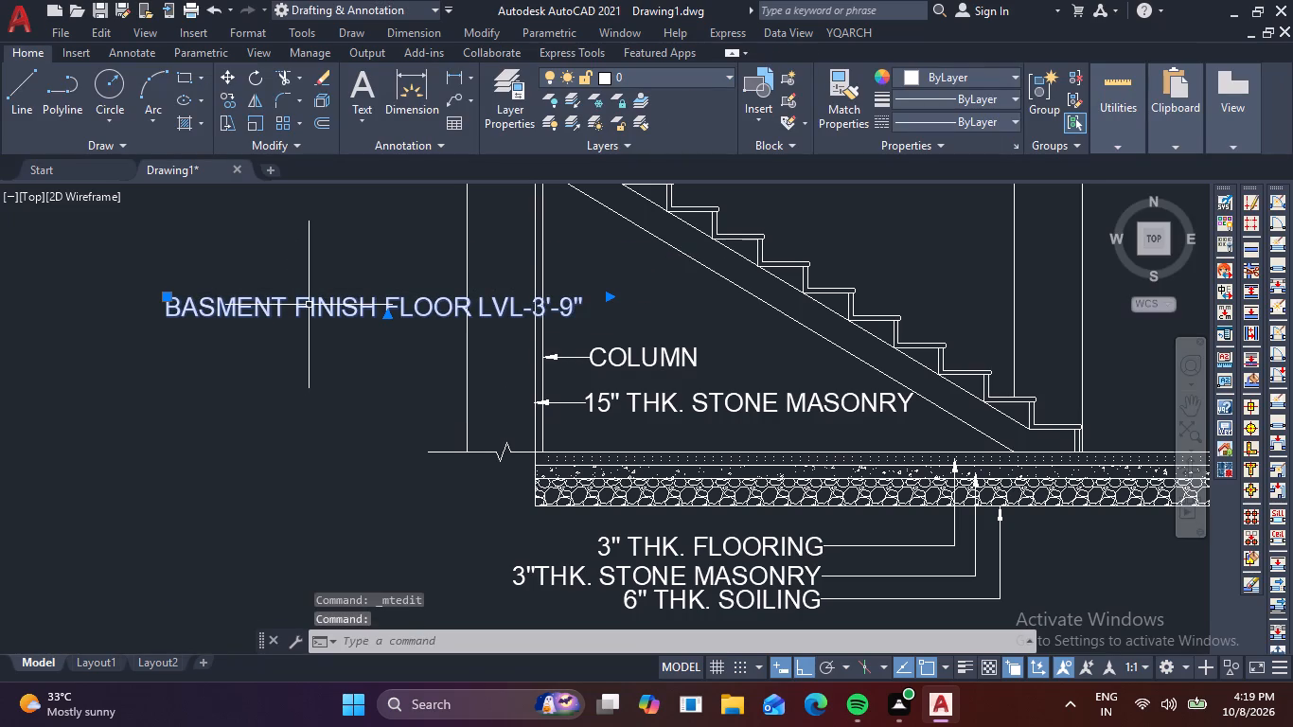
text(M)
key(space)
drag(312, 307, 682, 484)
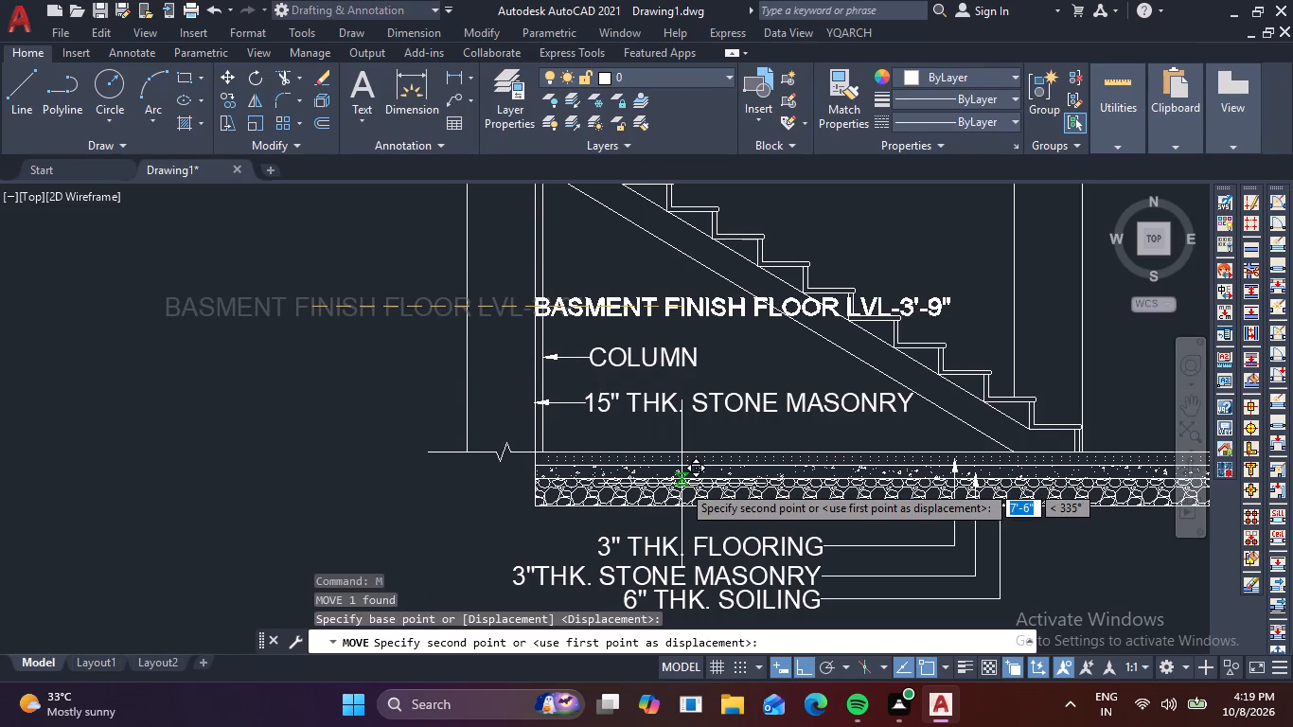
key(F8)
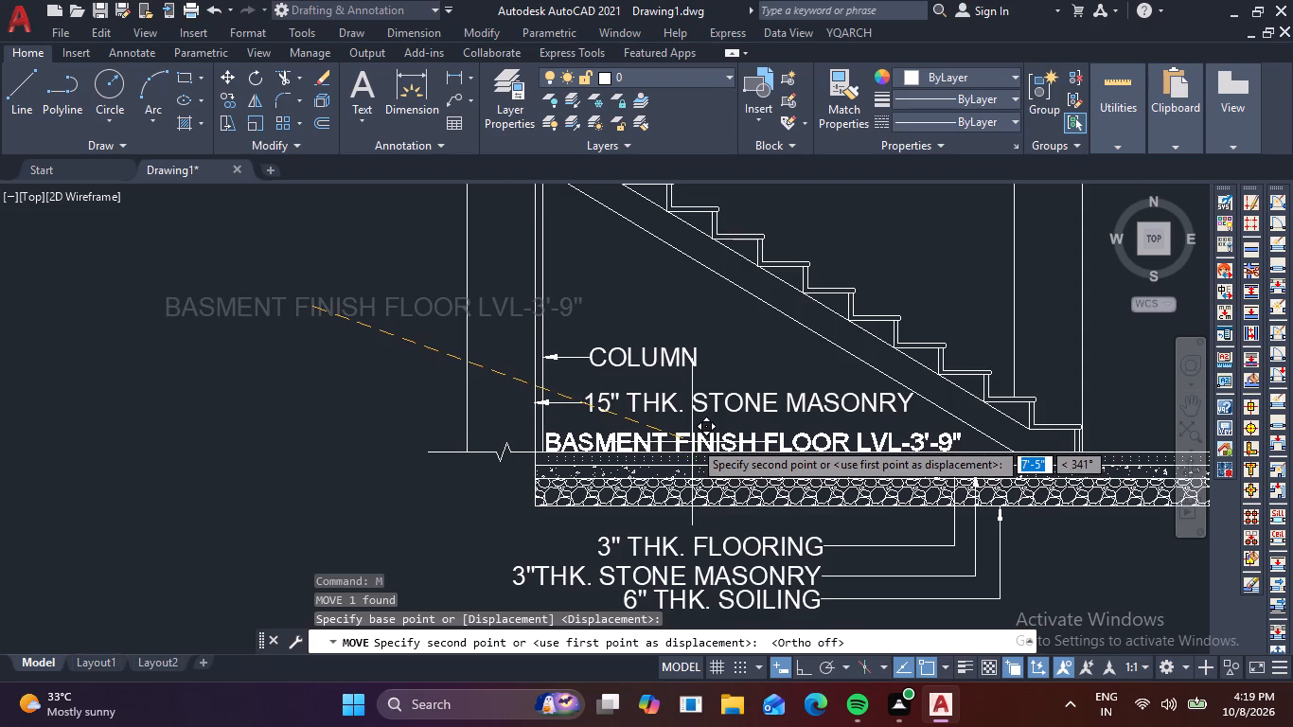
scroll(693, 440, up, 2)
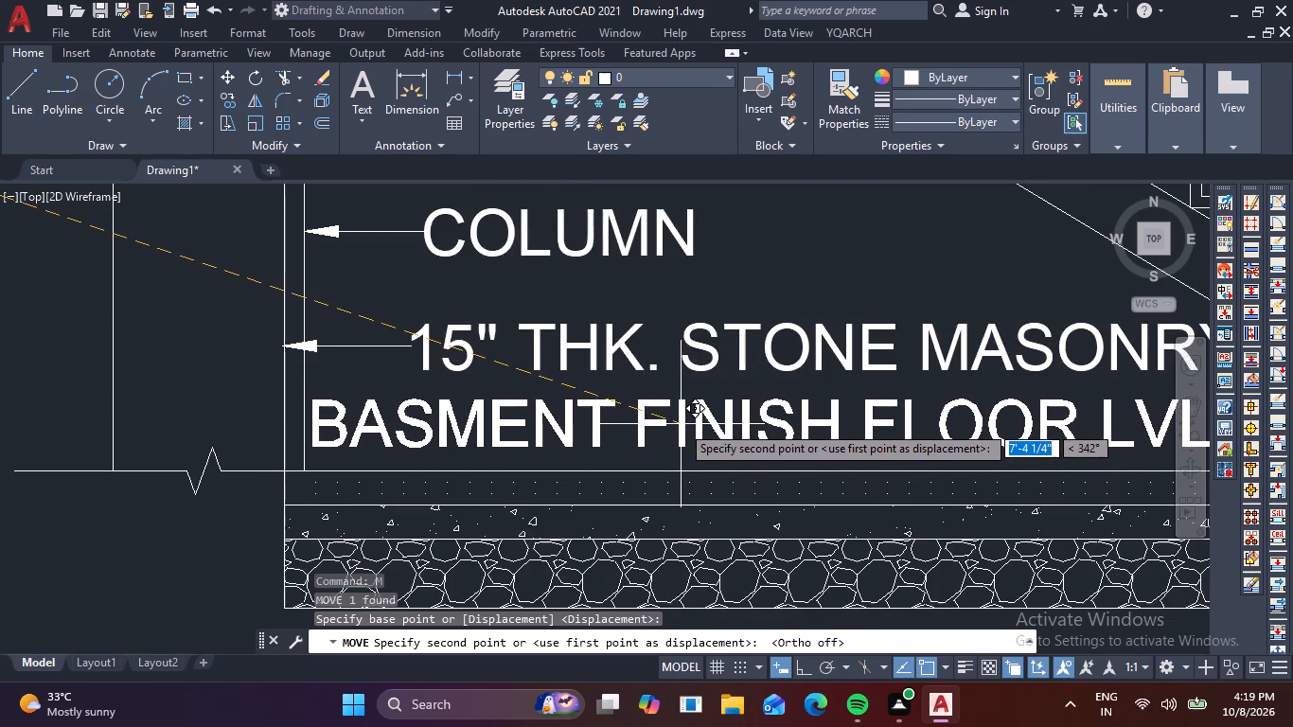
click(681, 424)
scroll(682, 425, down, 2)
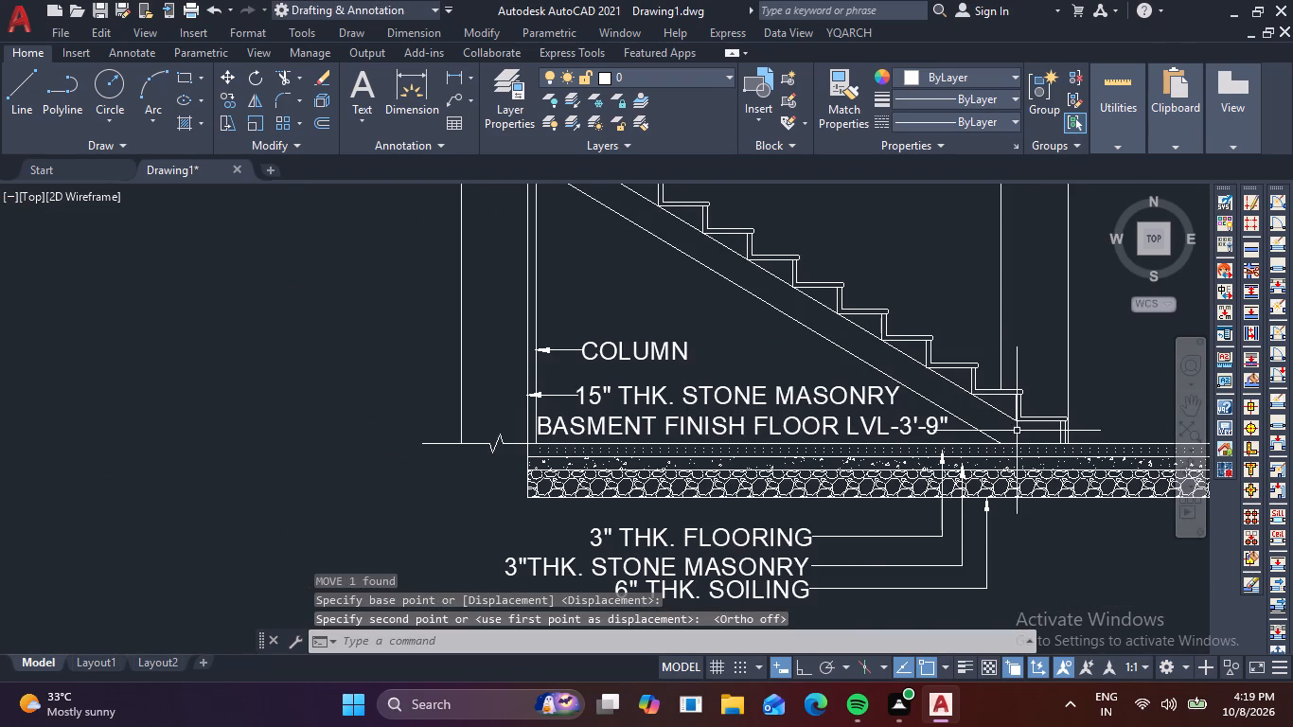
Copy the basement floor level text twice: into the empty space outside the upper flight and just above the top slab.
scroll(1068, 329, down, 1)
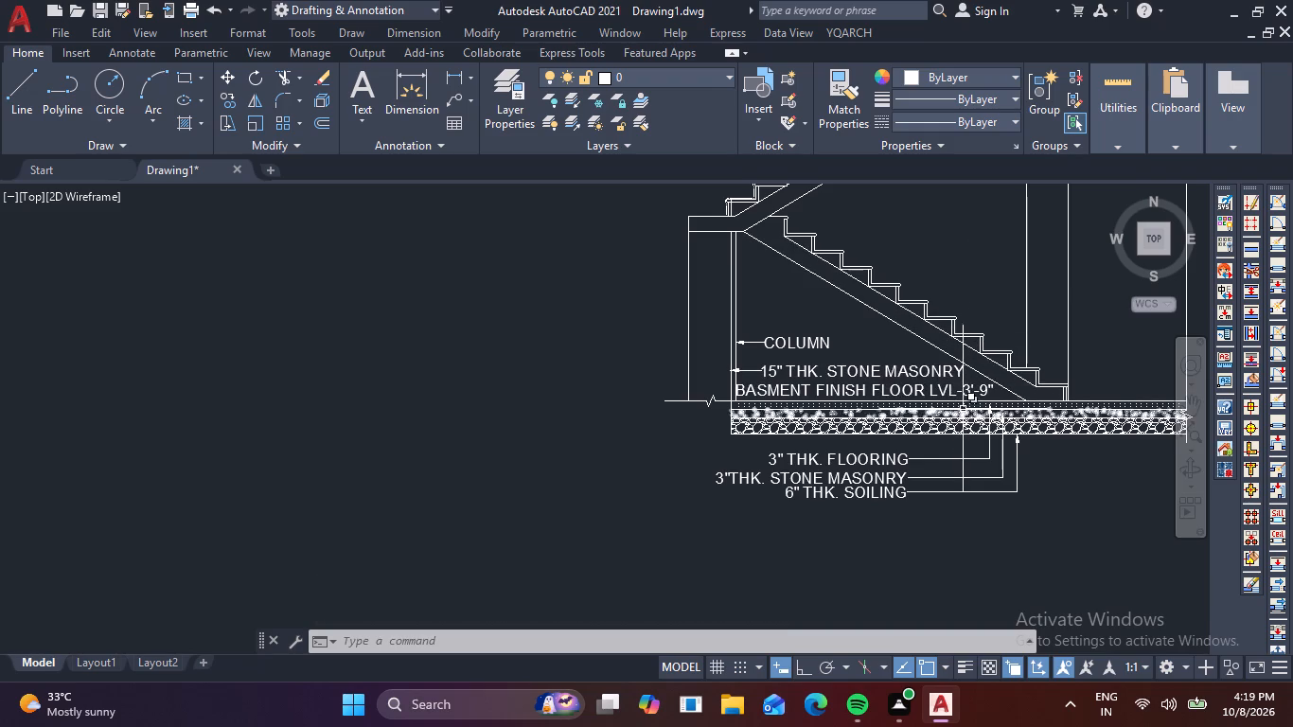
scroll(928, 446, down, 2)
scroll(955, 362, up, 2)
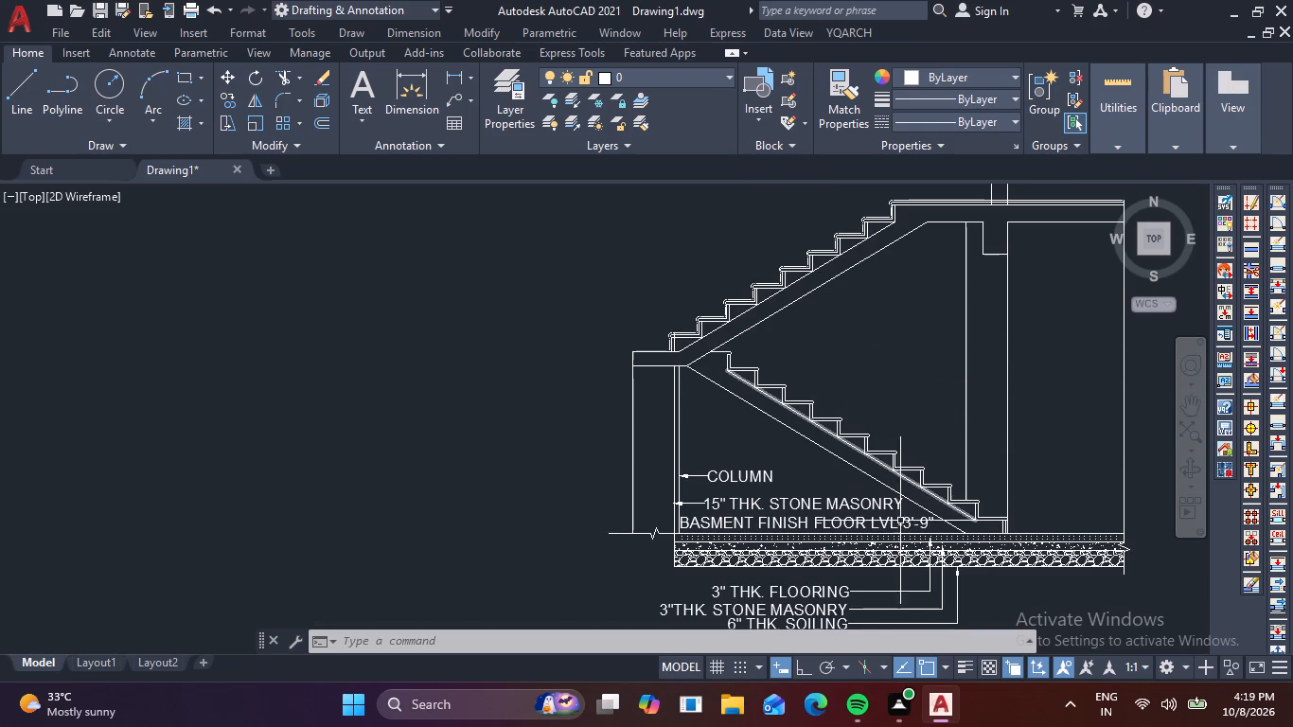
scroll(815, 538, up, 2)
click(806, 513)
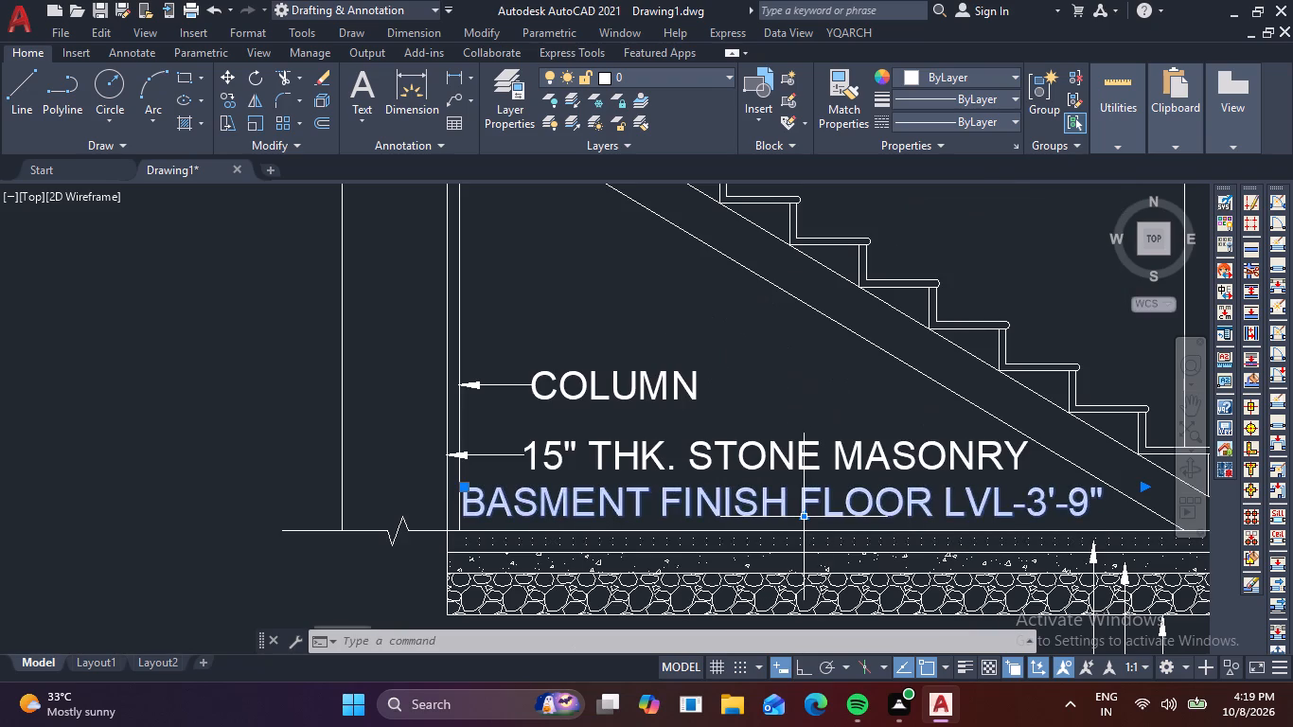
key(c)
text(O)
key(space)
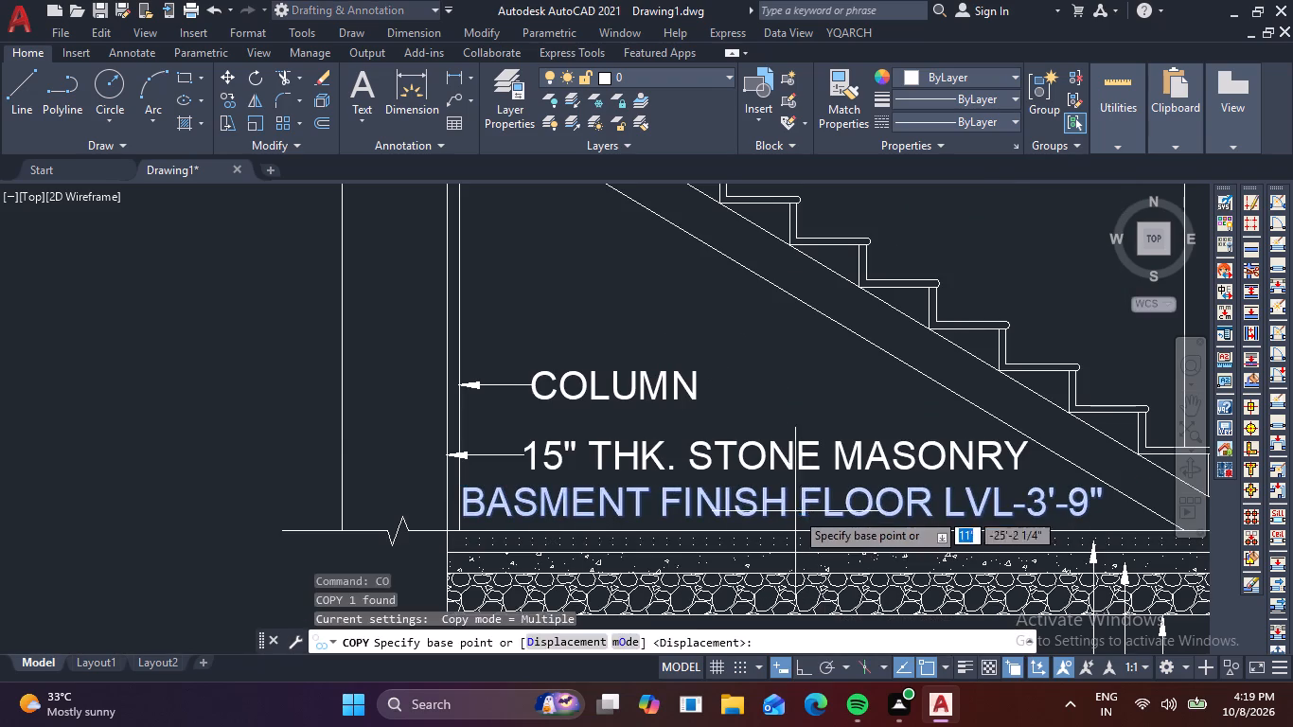
click(795, 511)
scroll(432, 390, down, 3)
middle_drag(432, 390, 725, 502)
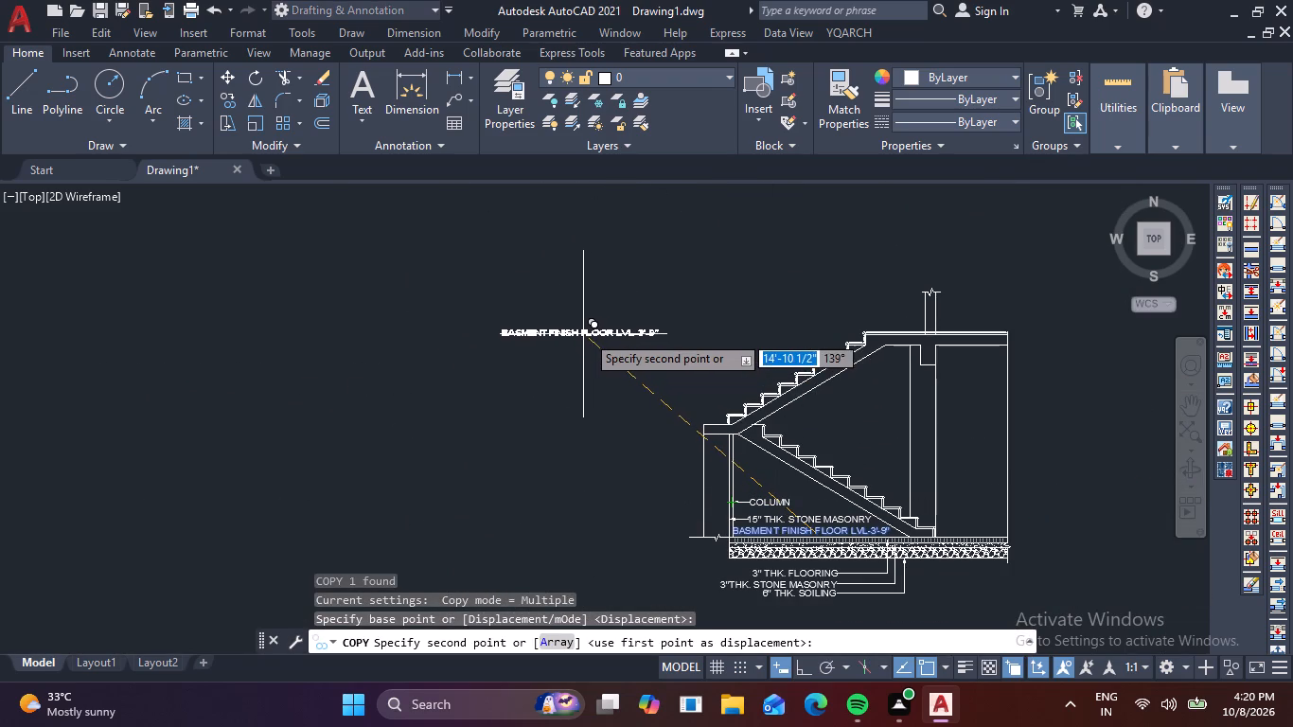
click(619, 331)
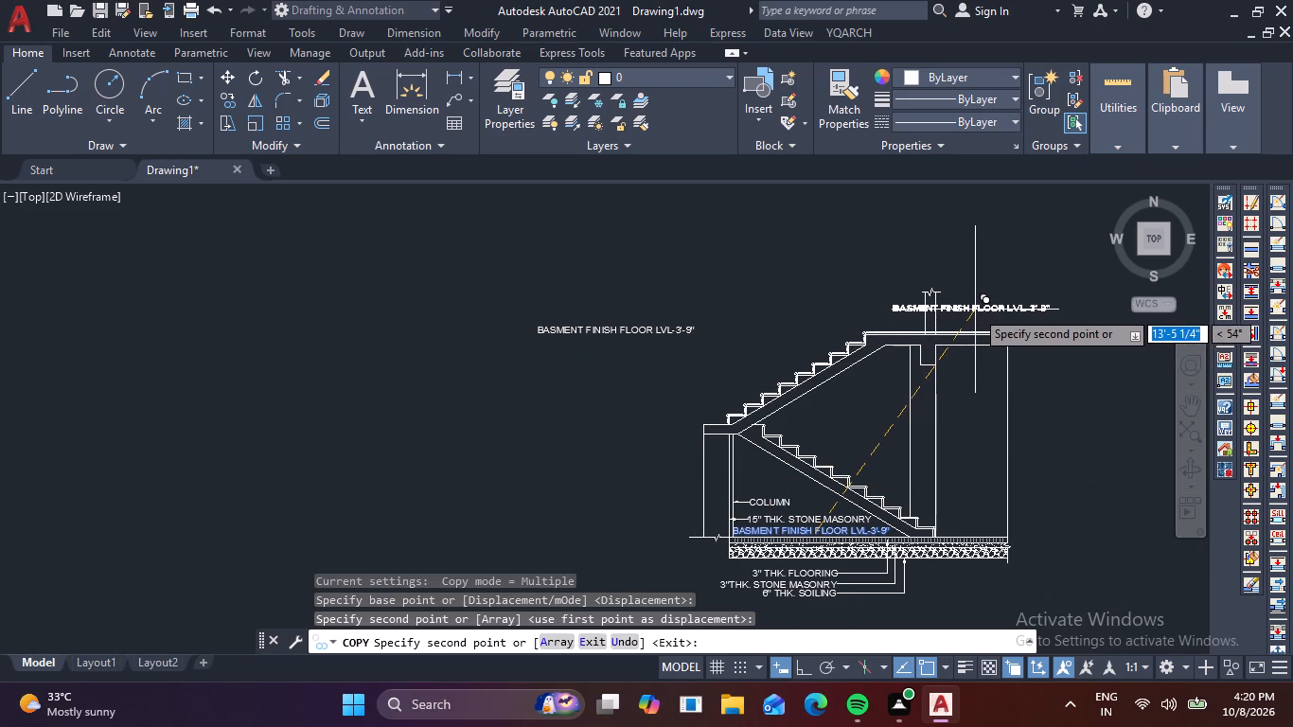
scroll(976, 307, up, 2)
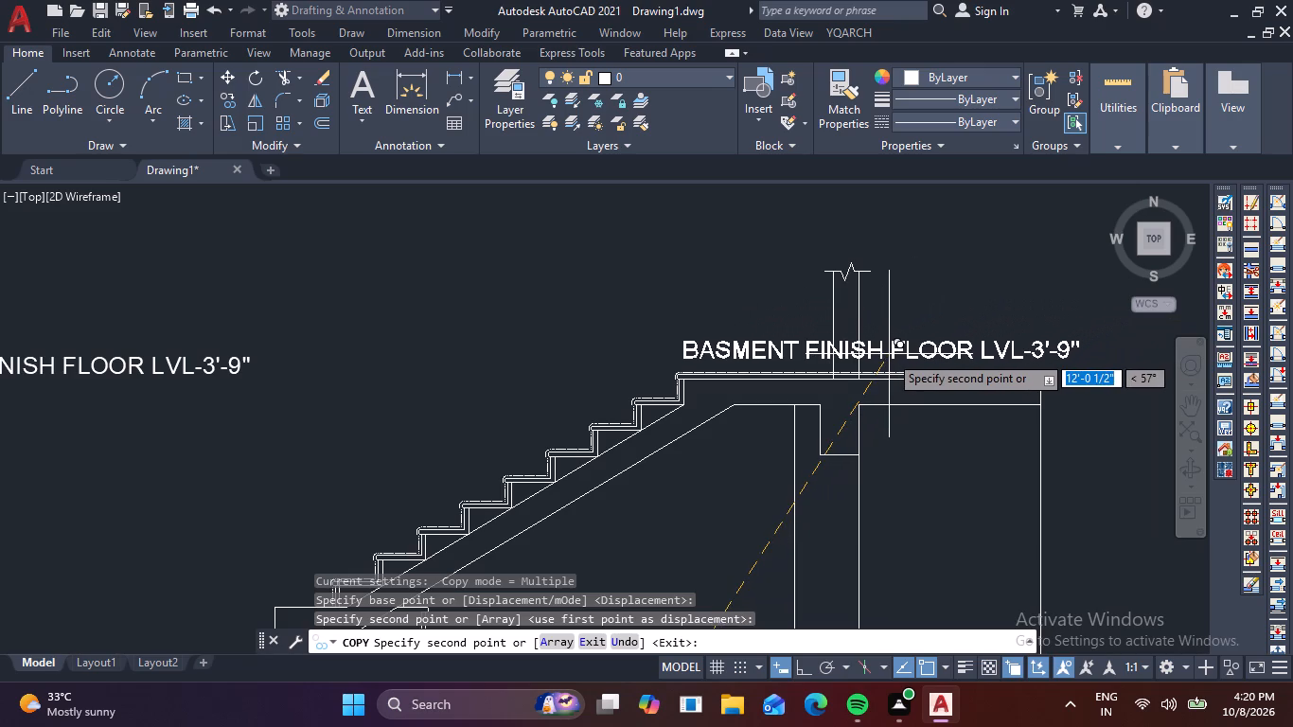
click(877, 358)
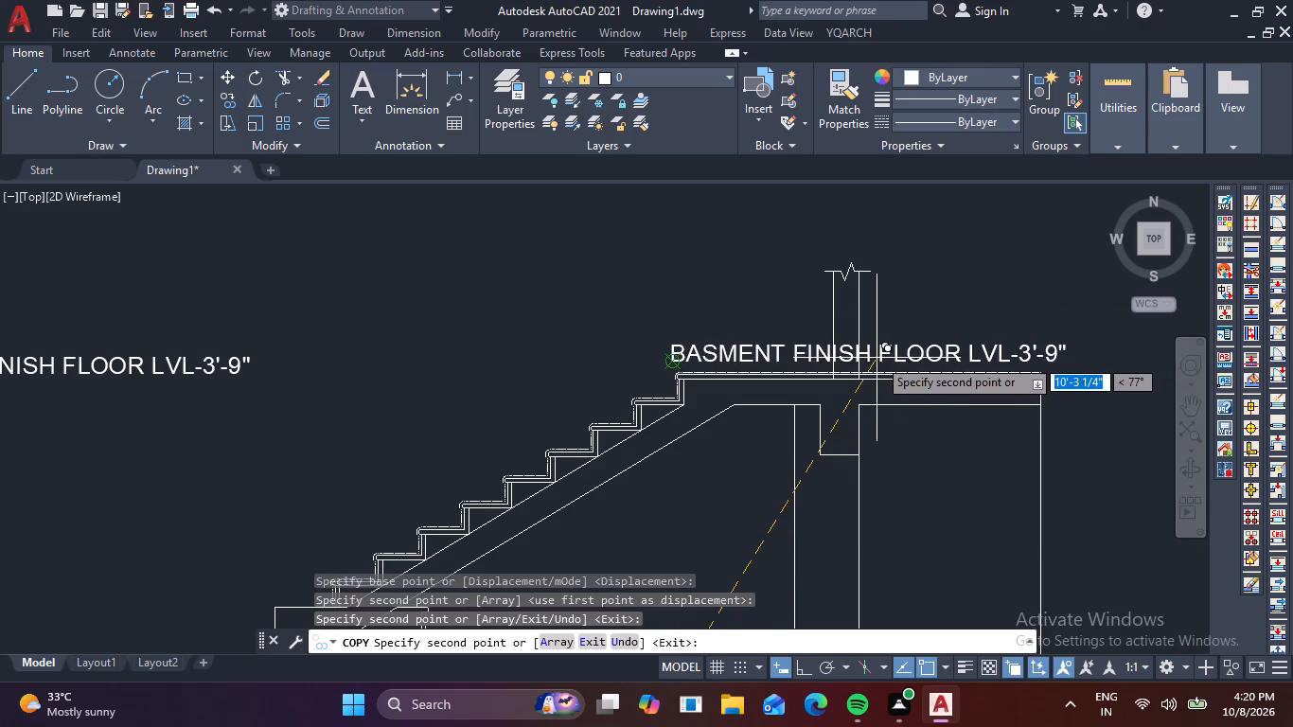
key(Escape)
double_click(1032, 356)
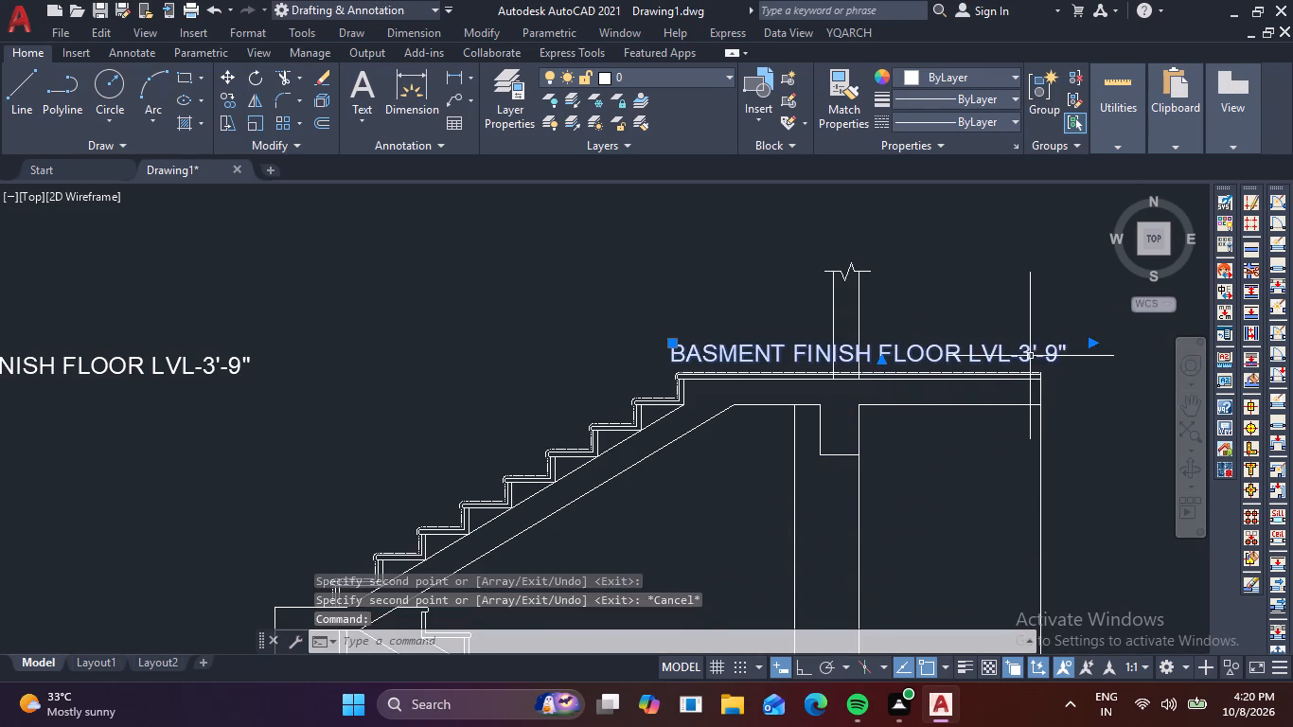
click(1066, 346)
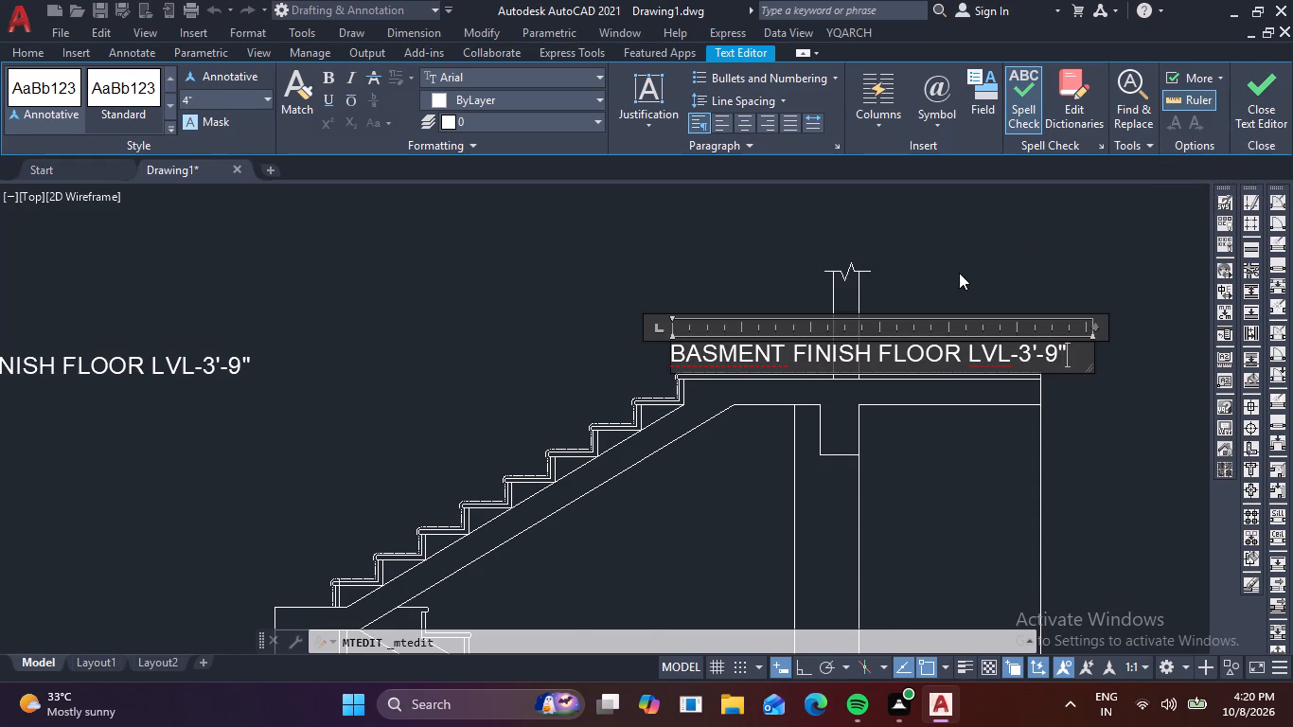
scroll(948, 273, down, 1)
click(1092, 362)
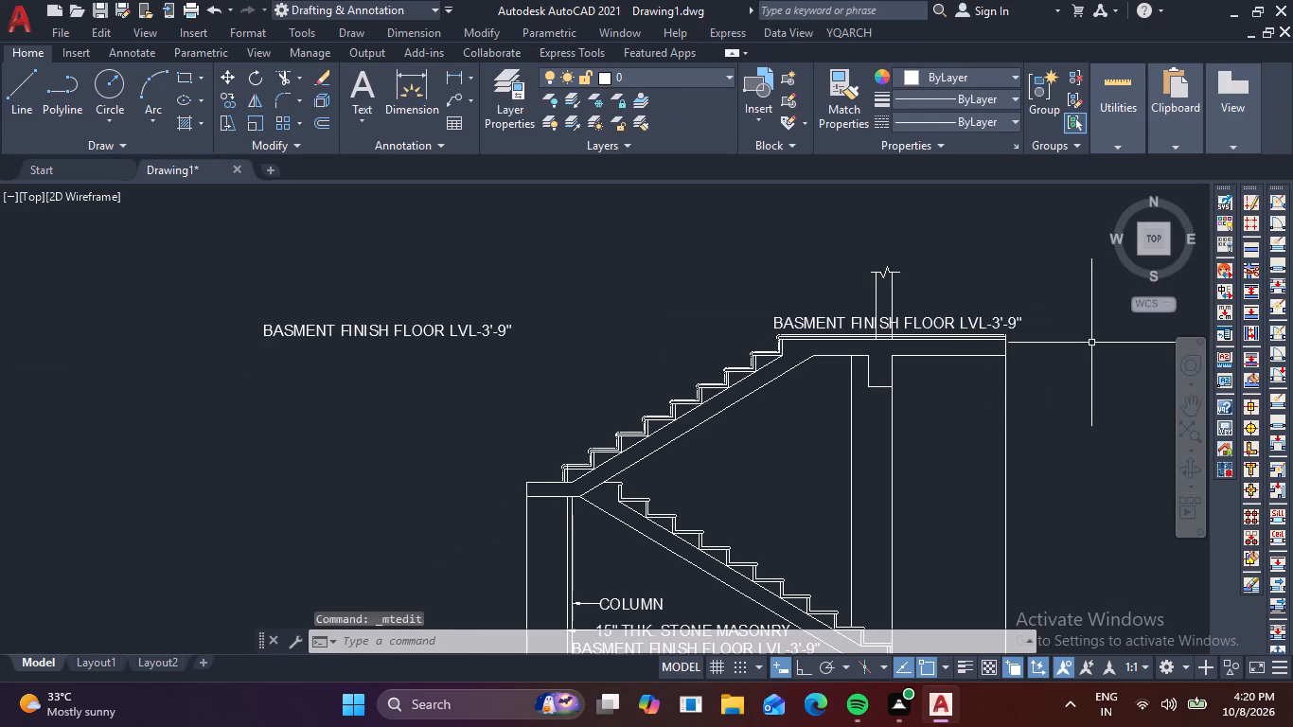
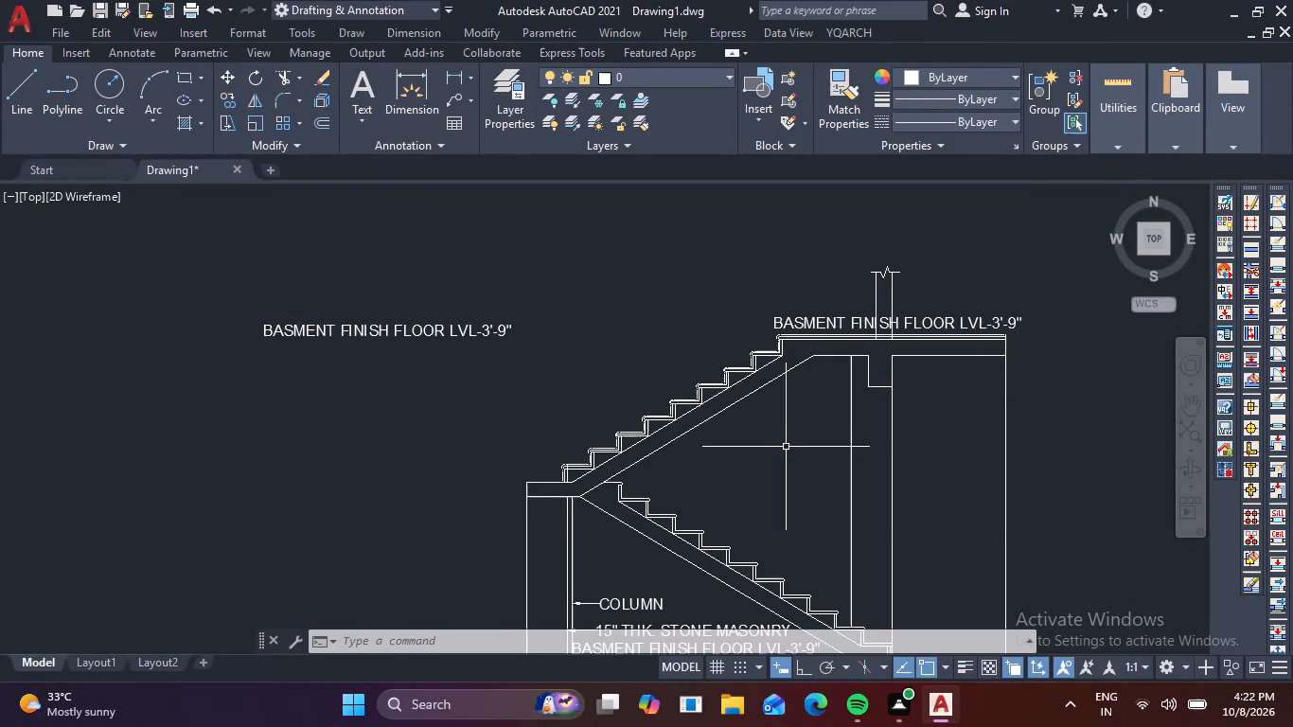
Examine the staircase section, its floor build-up and the existing text labels.
scroll(776, 440, down, 2)
middle_drag(772, 440, 720, 359)
scroll(698, 438, up, 2)
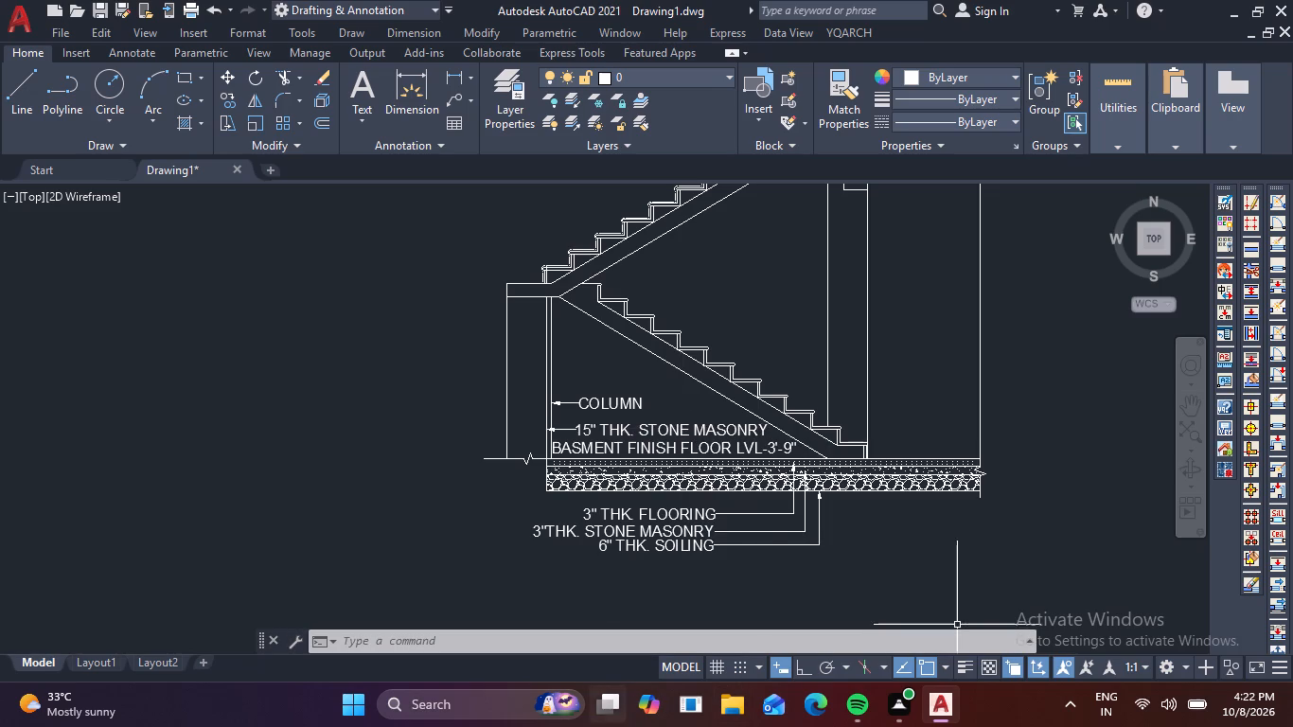
middle_drag(788, 336, 790, 336)
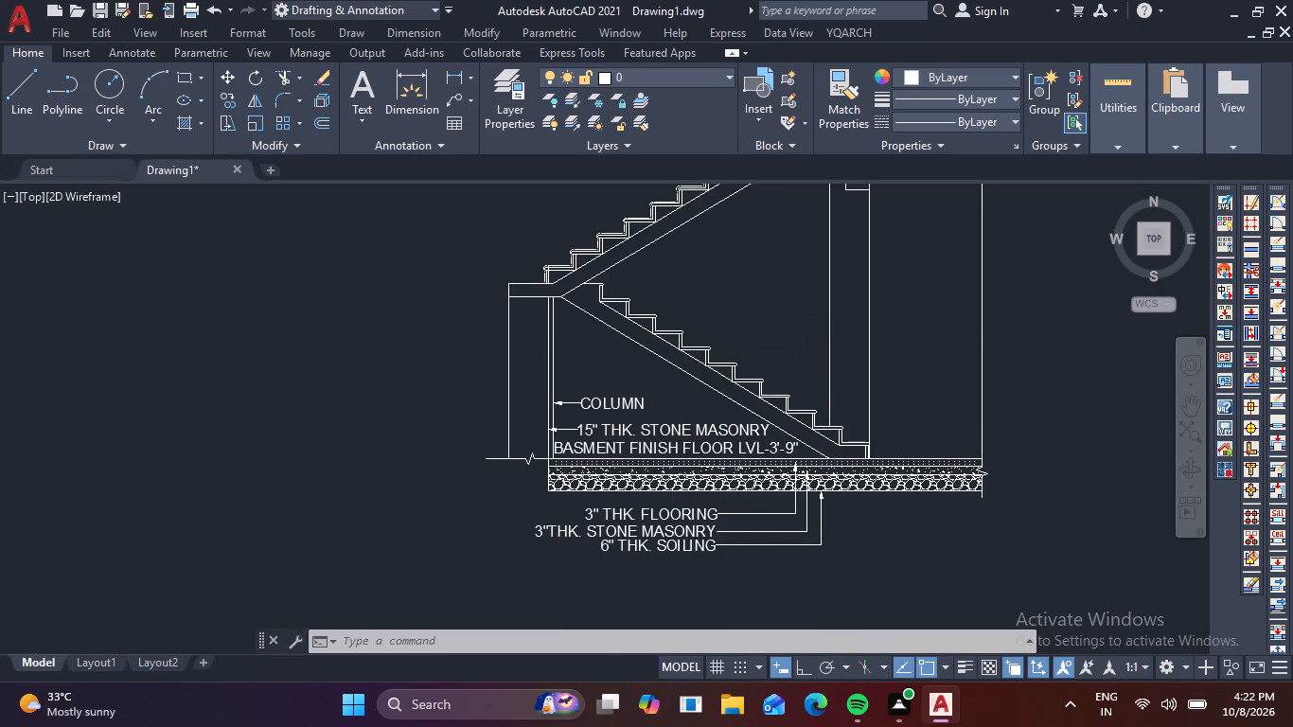
middle_drag(790, 336, 774, 432)
scroll(735, 514, up, 2)
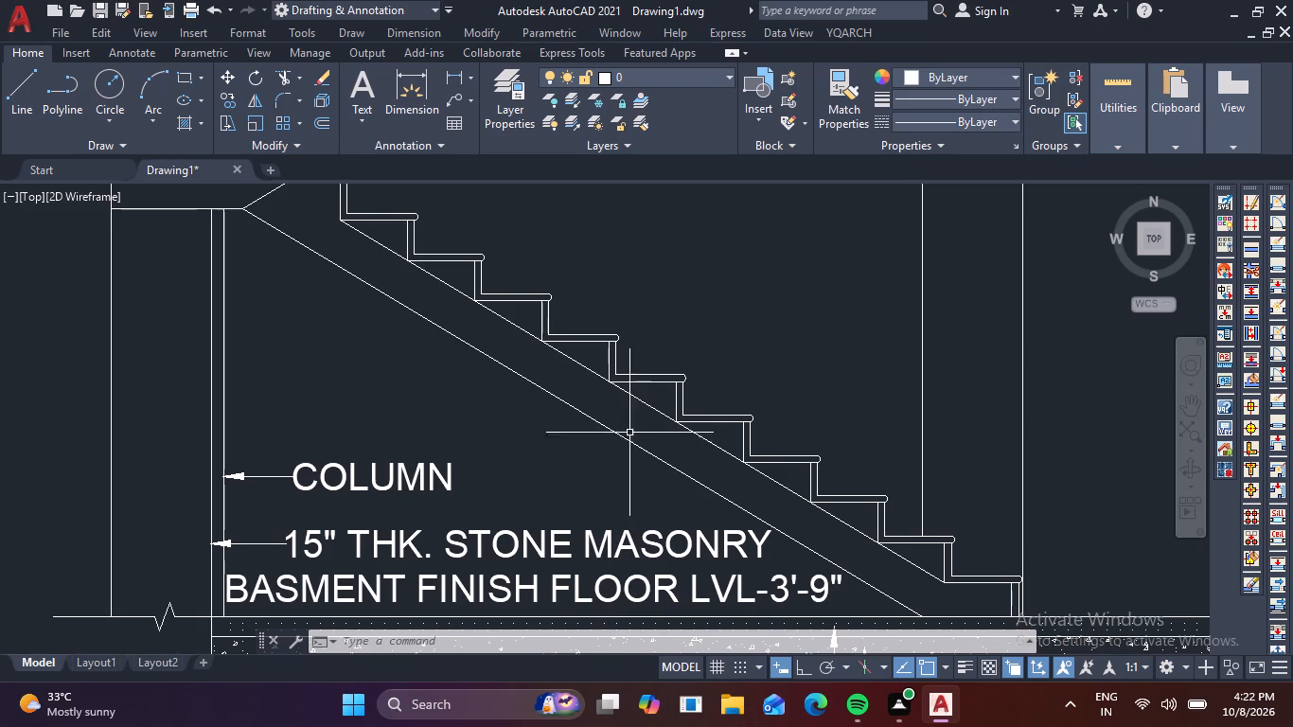
scroll(622, 519, down, 2)
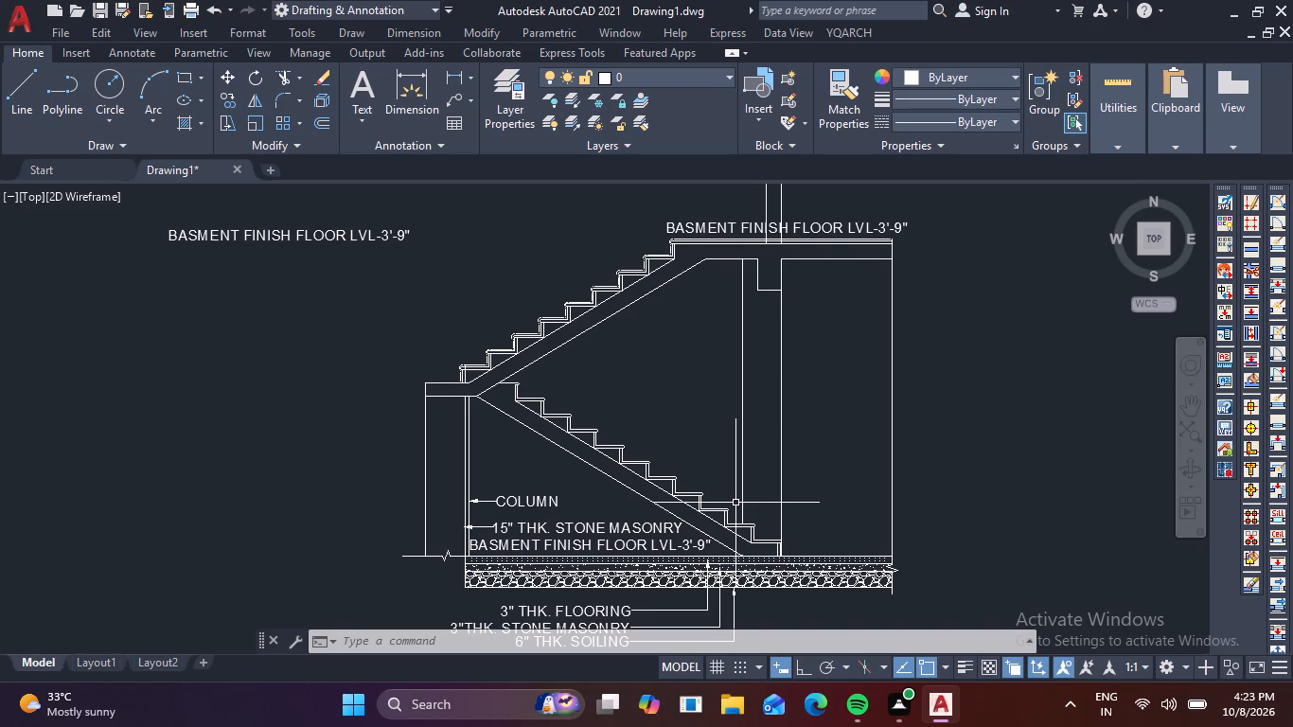
scroll(800, 300, down, 1)
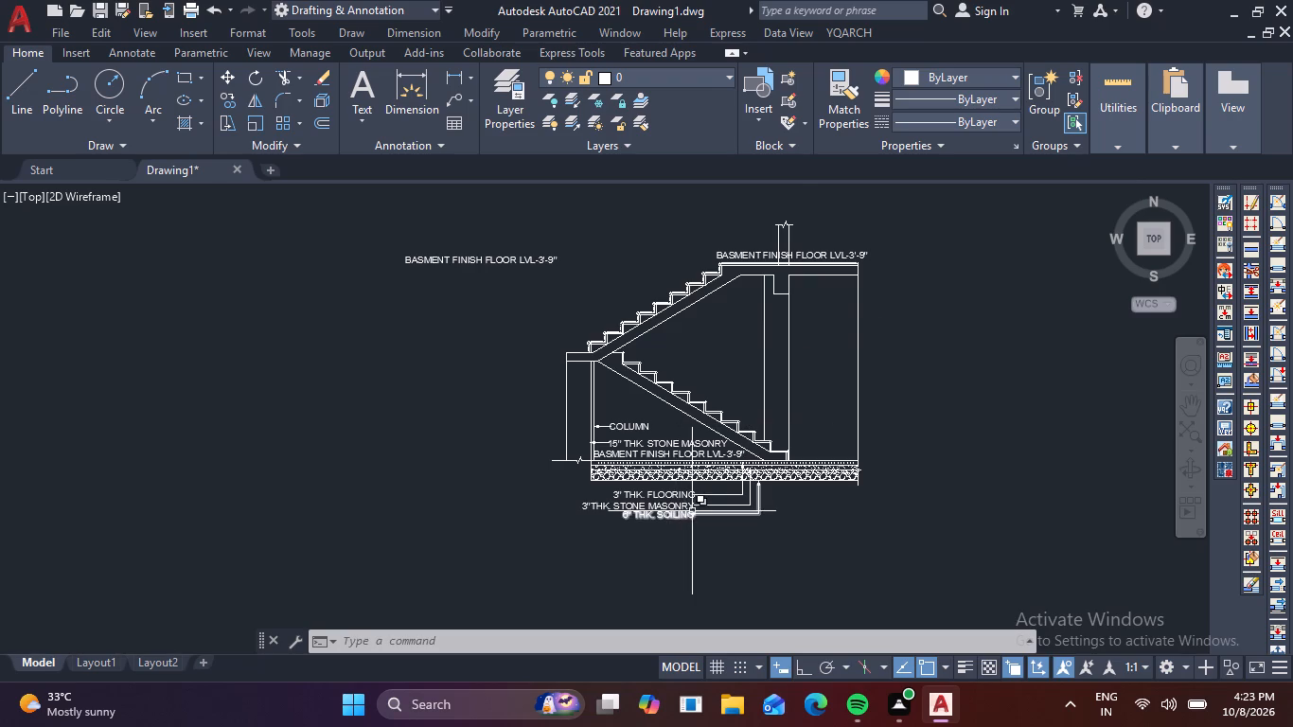
scroll(695, 511, up, 1)
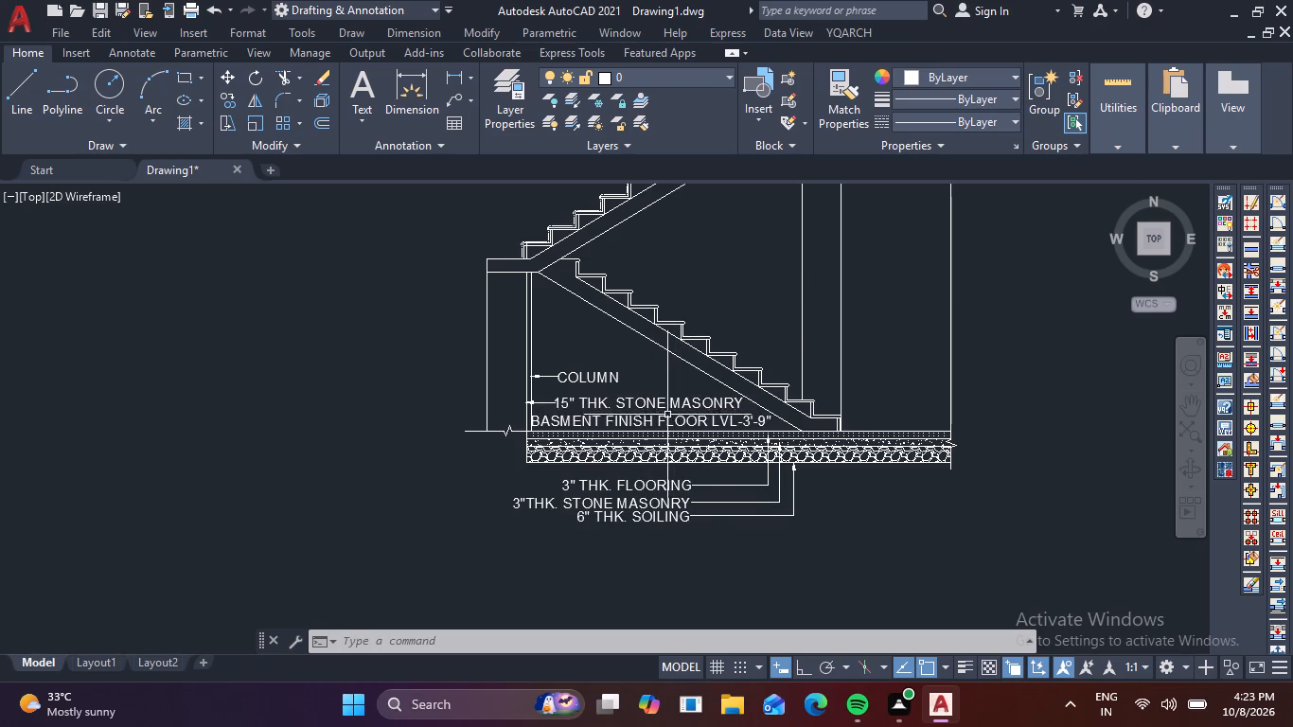
Replace the text of the level label above the upper floor slab with "ground finish floor lvl +6'-9"".
scroll(343, 398, down, 1)
middle_drag(376, 376, 303, 522)
scroll(628, 346, up, 3)
double_click(625, 404)
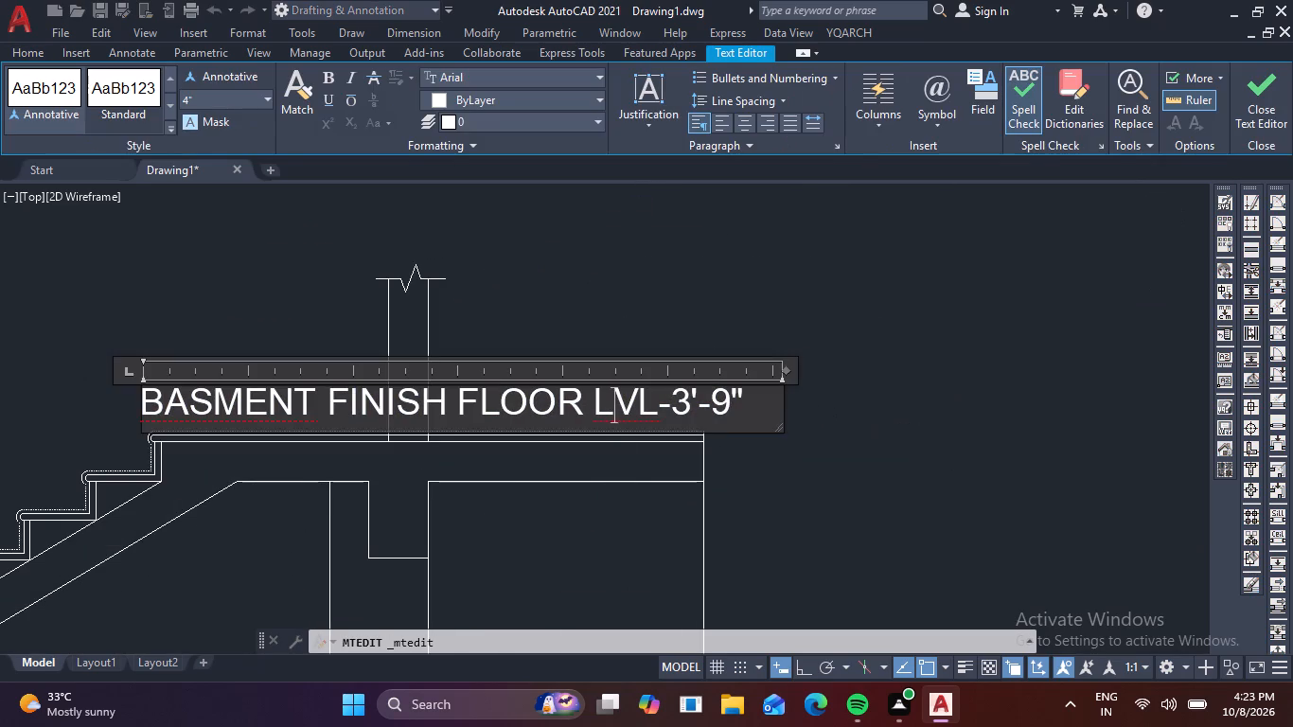
click(739, 406)
key(BackSpace)
key(BackSpace)
key(BackSpace)
key(BackSpace)
key(BackSpace)
key(BackSpace)
key(BackSpace)
key(BackSpace)
key(BackSpace)
key(BackSpace)
key(BackSpace)
key(BackSpace)
key(BackSpace)
key(BackSpace)
key(BackSpace)
key(BackSpace)
key(BackSpace)
key(BackSpace)
key(BackSpace)
key(BackSpace)
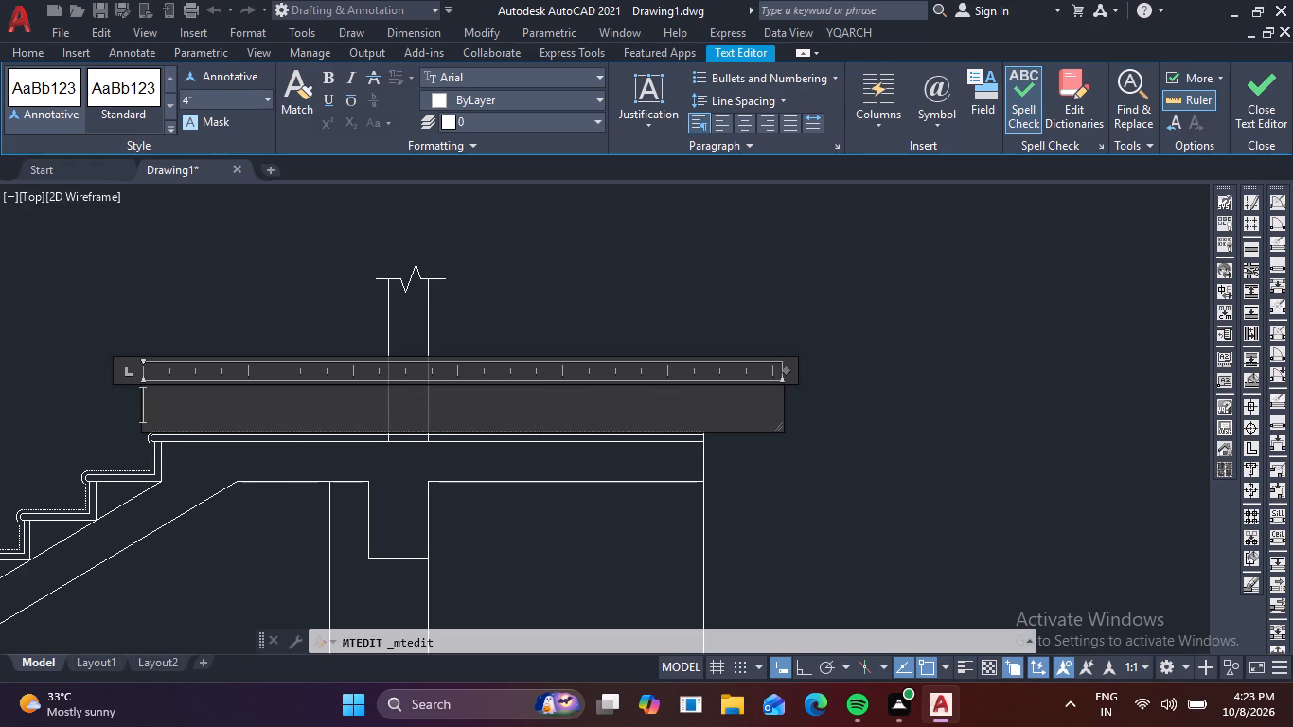
text(ground)
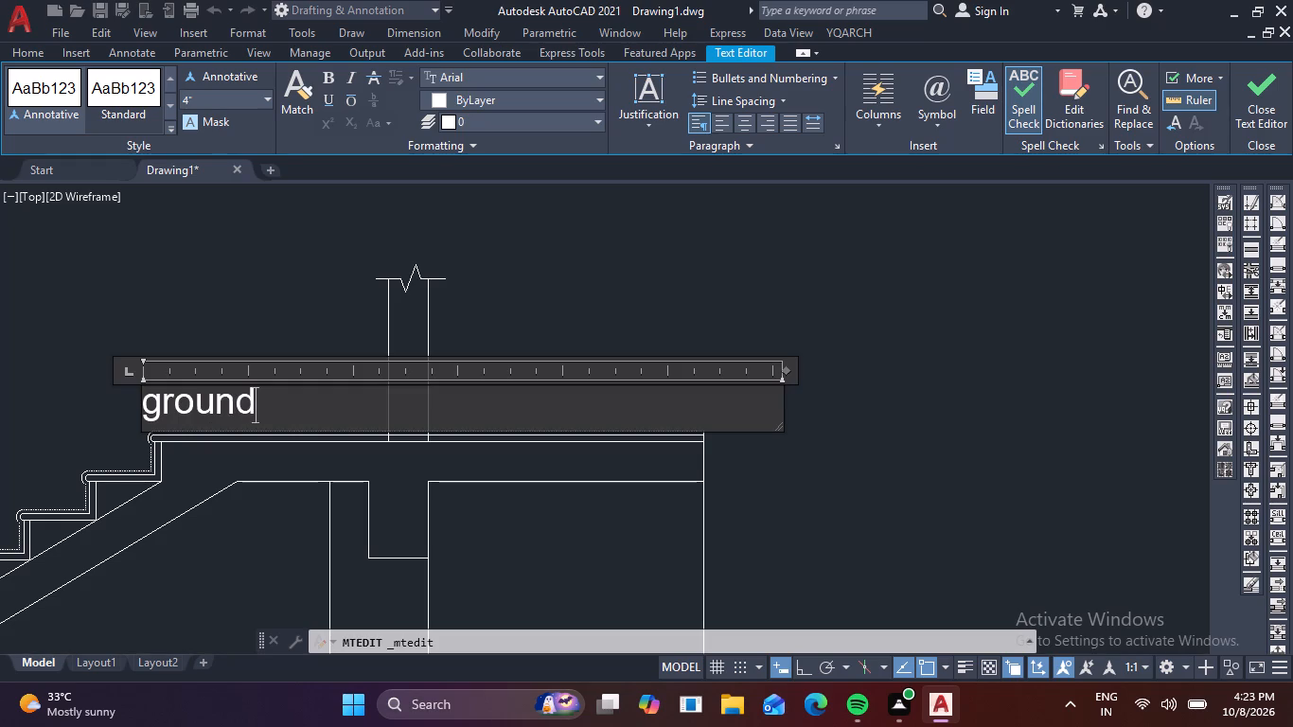
key(space)
text(fin)
text(if)
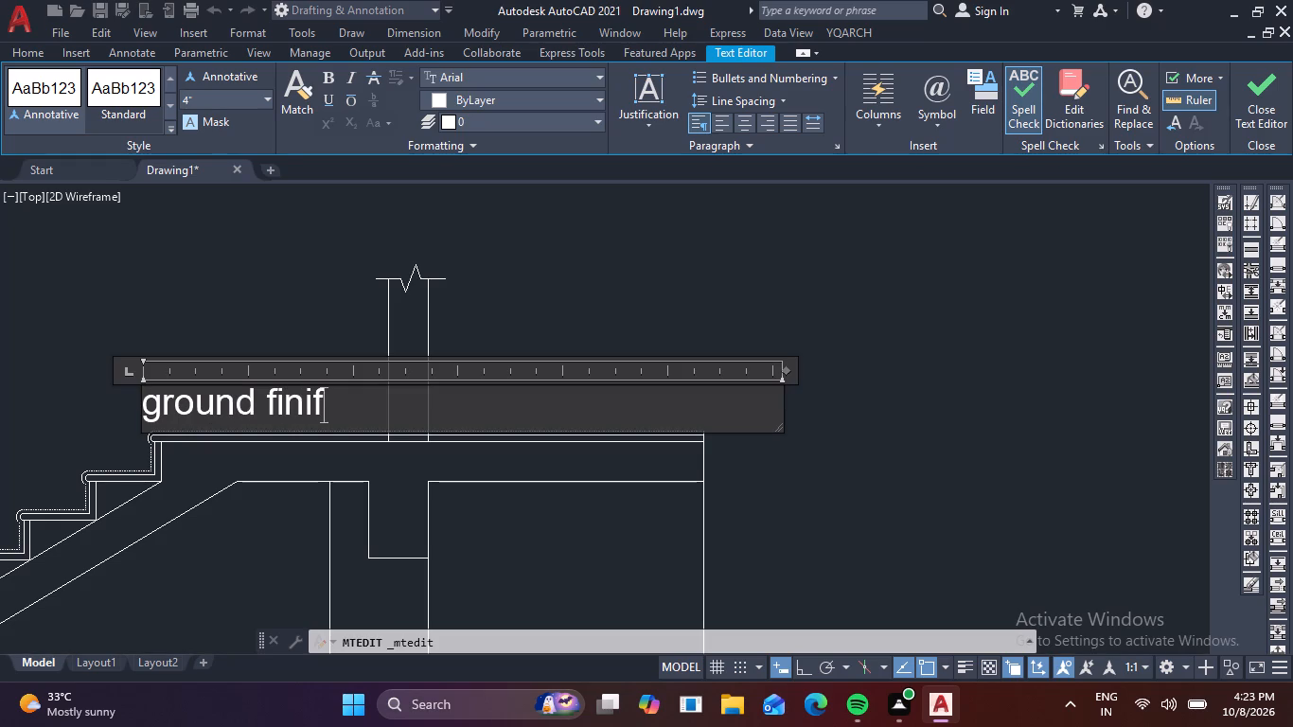
key(BackSpace)
key(s)
text(h)
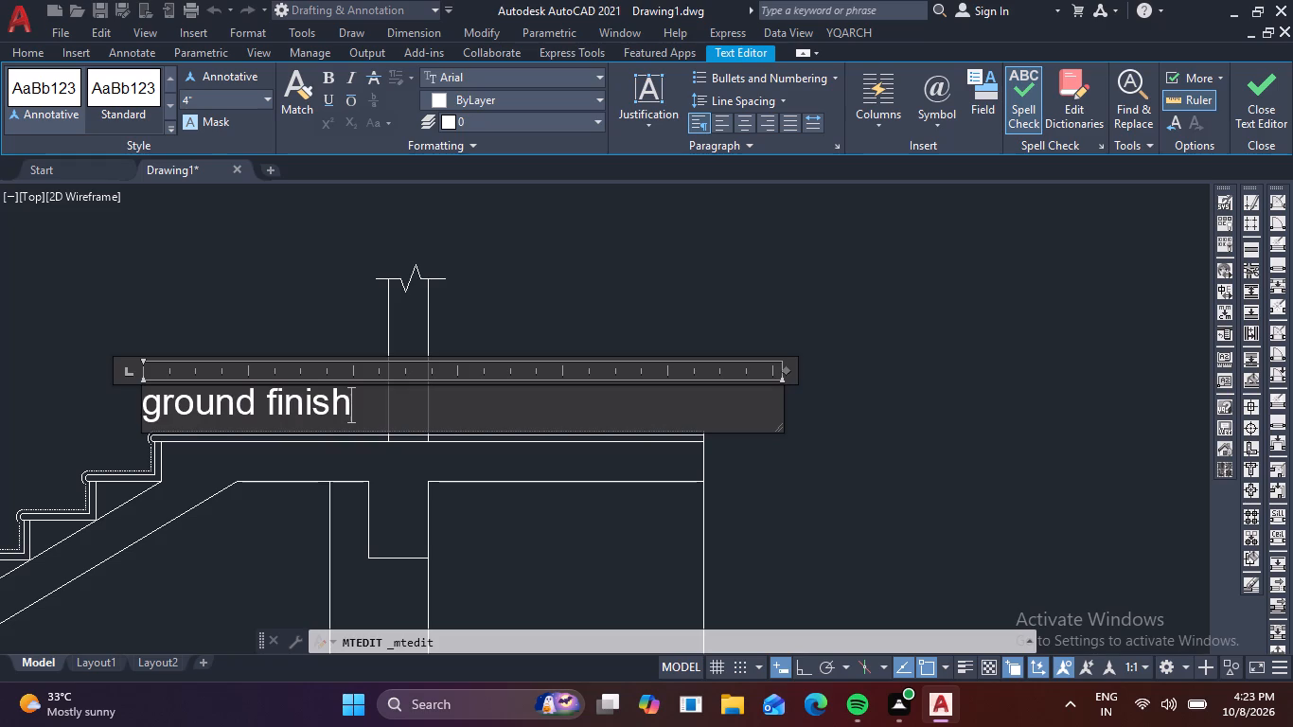
key(space)
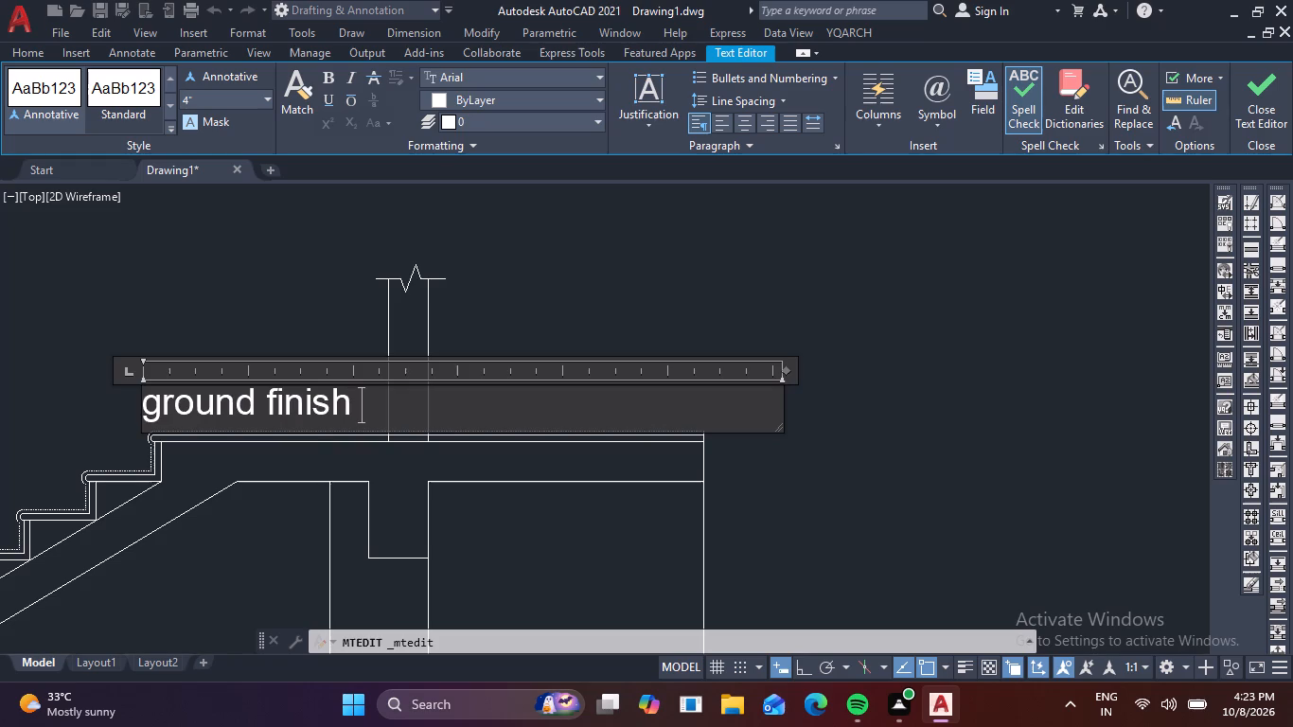
text(floor)
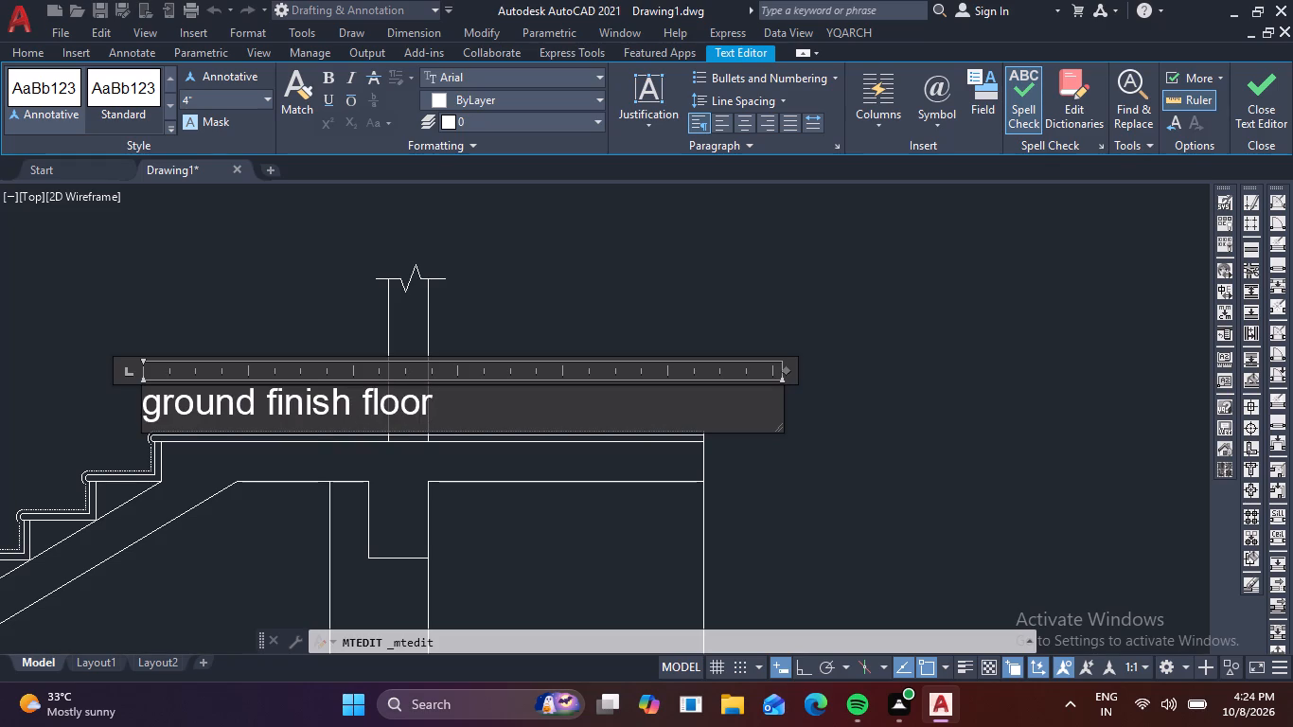
key(space)
text(lv)
key(l)
key(space)
key(shift+plus)
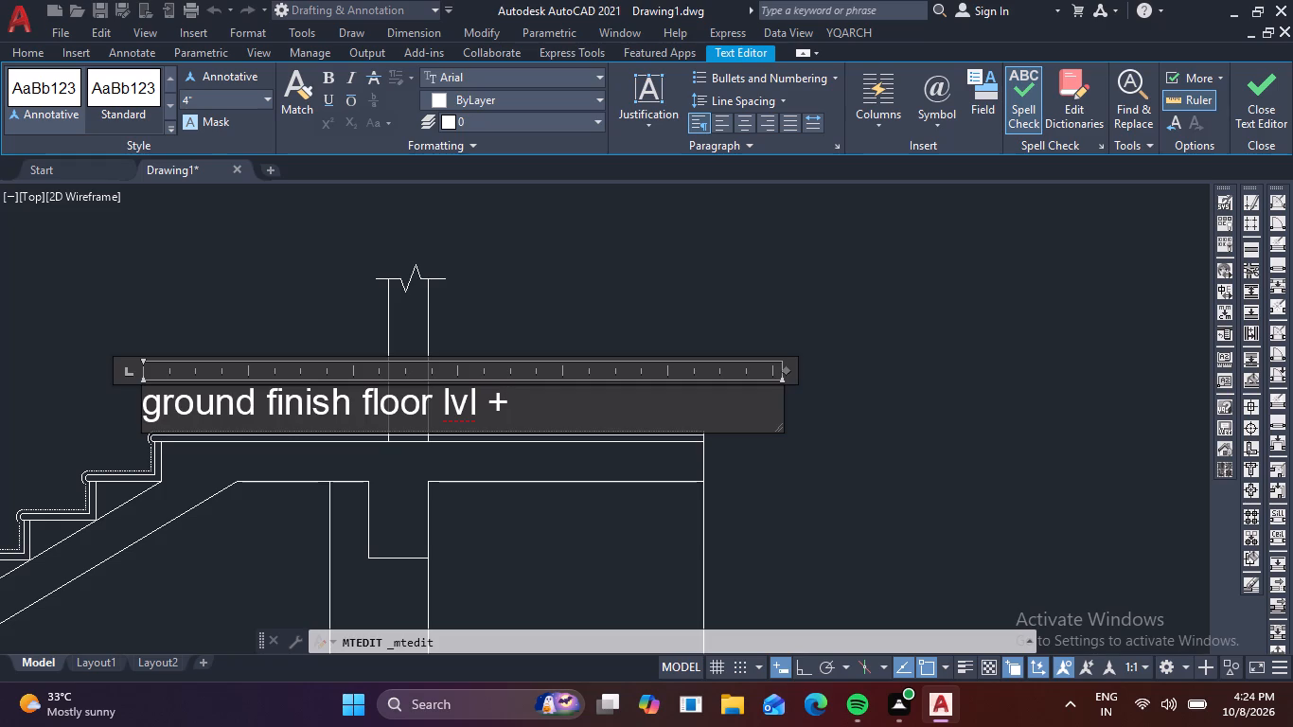
text(6')
key(minus)
key(Left)
key(apostrophe)
key(BackSpace)
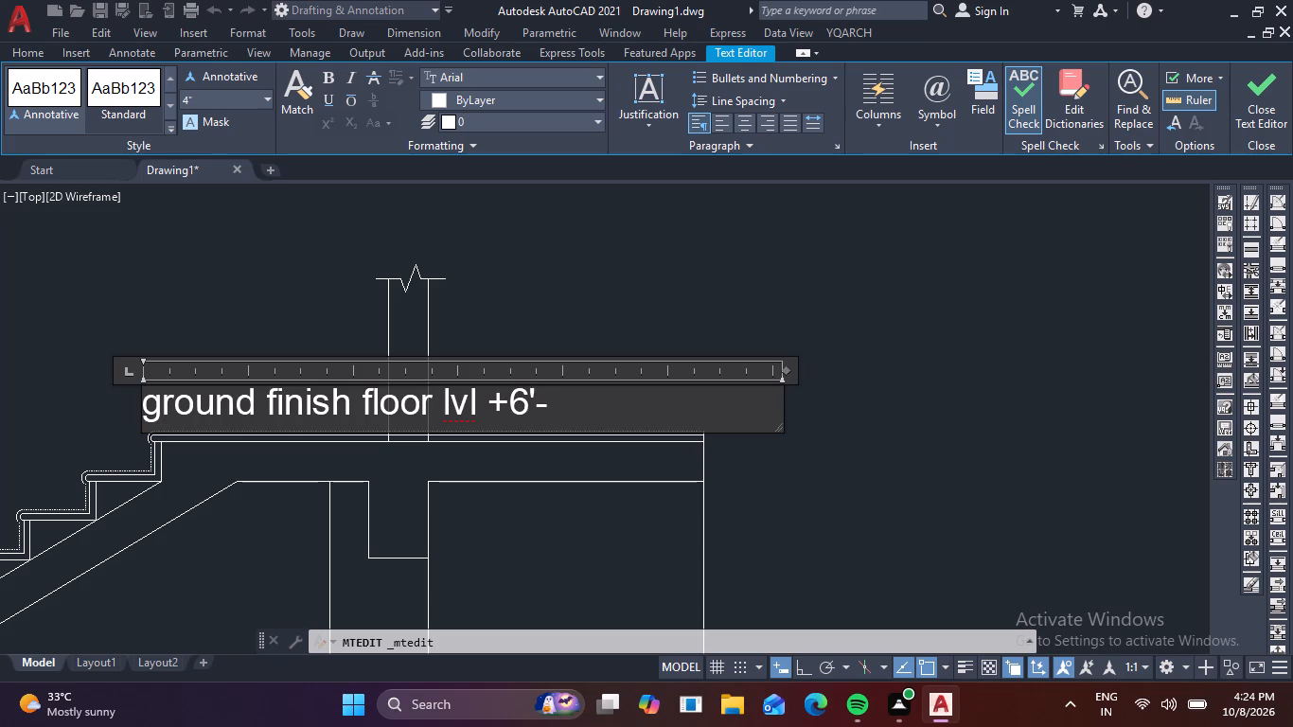
key(Right)
key(9)
key(shift+quotedbl)
click(722, 279)
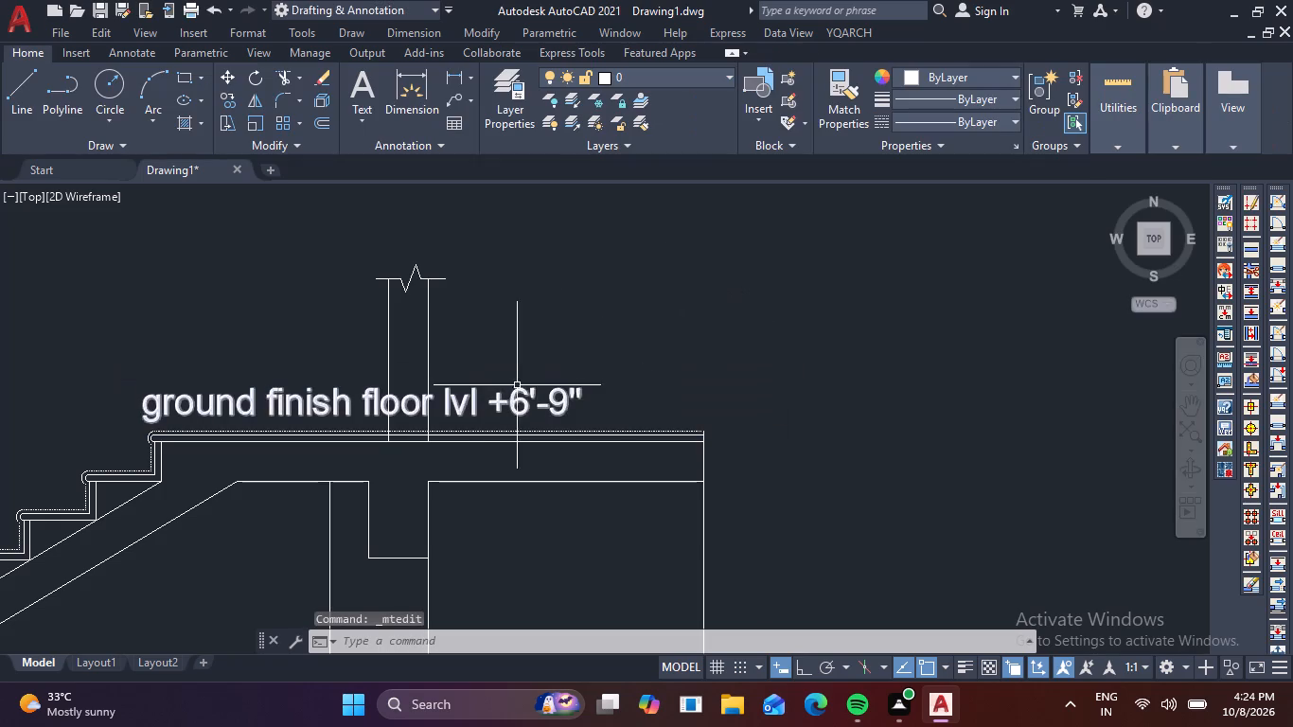
Move the ground finish floor label about 1'-10" along the top slab, away from the stairs.
click(463, 400)
text(m)
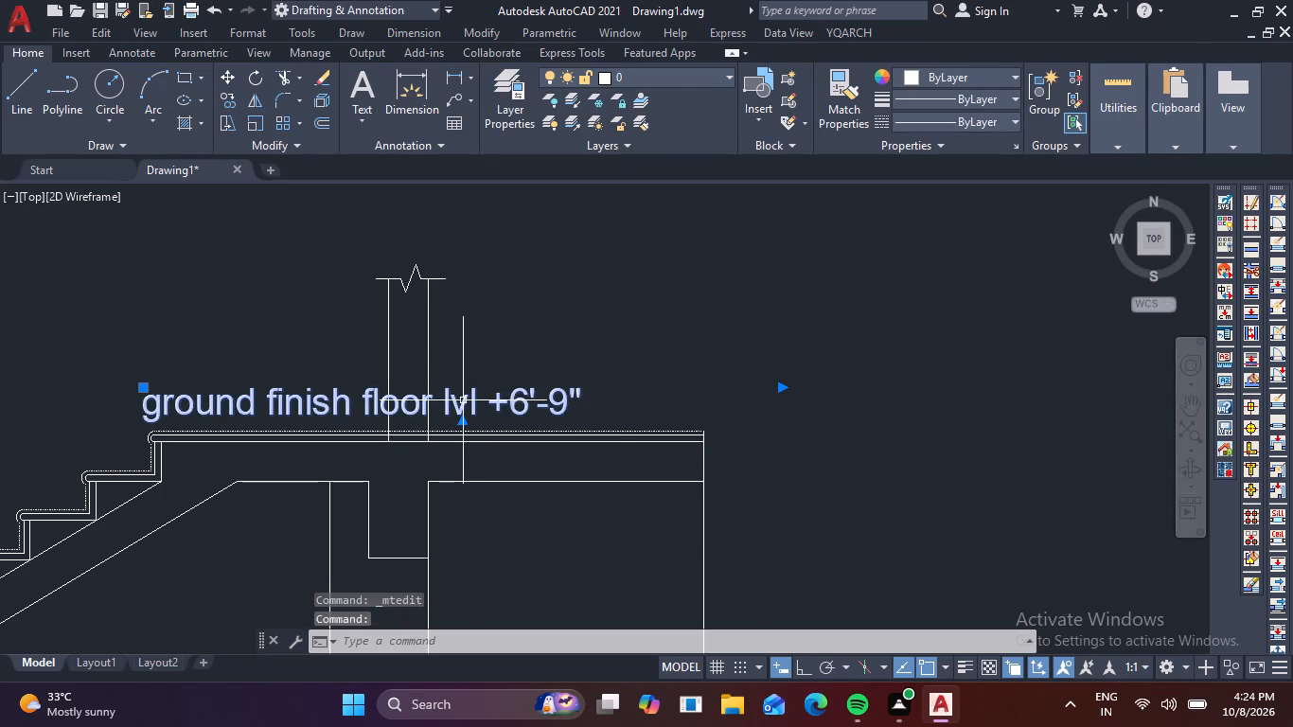
key(space)
click(463, 400)
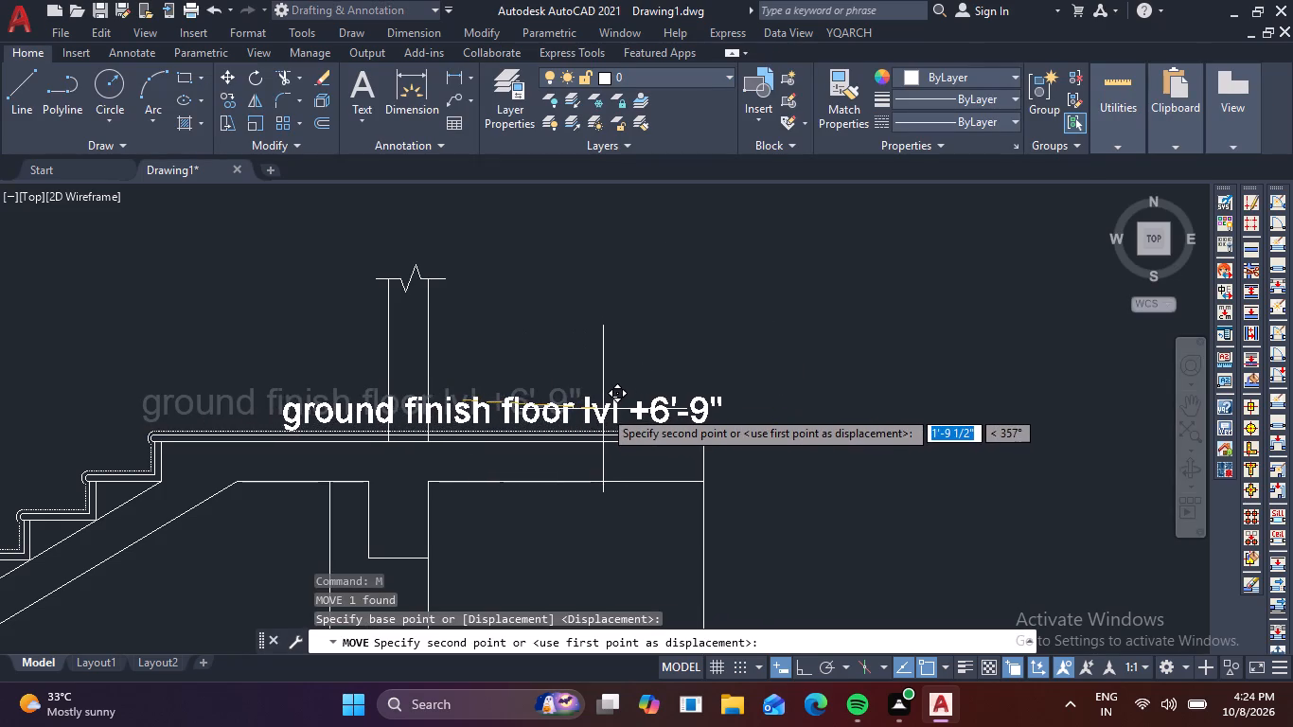
click(608, 403)
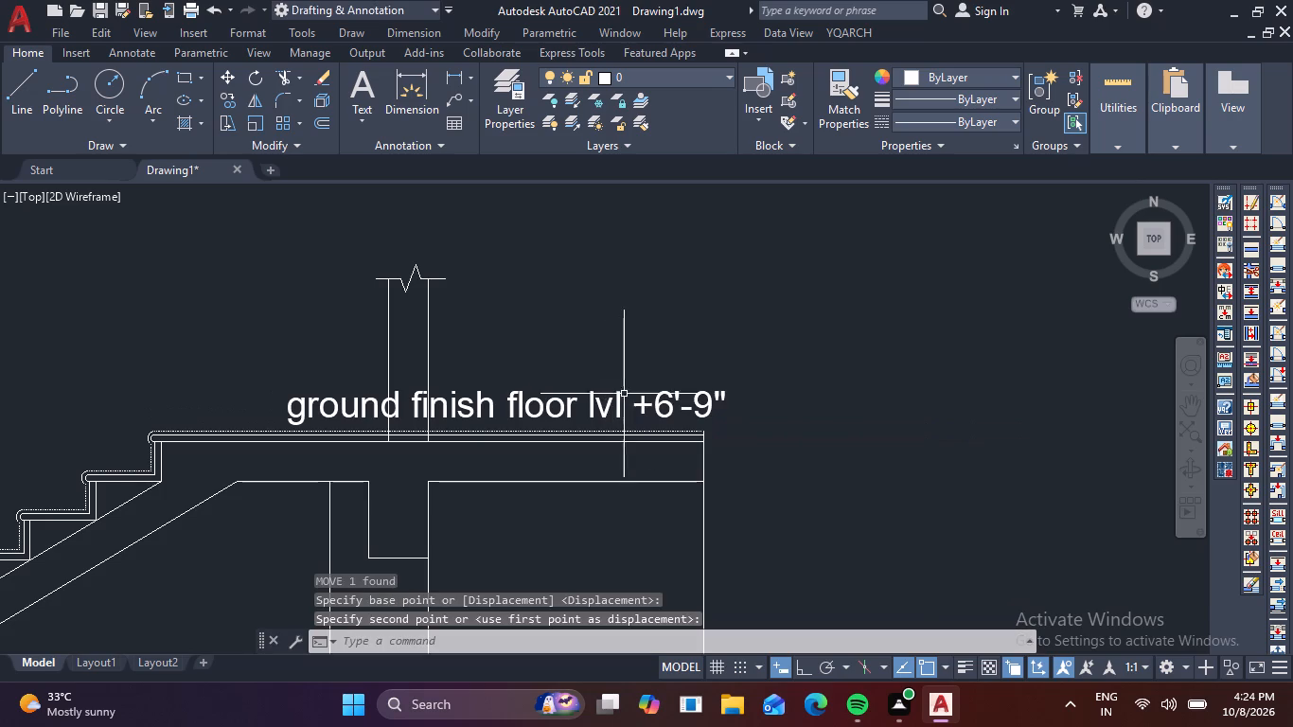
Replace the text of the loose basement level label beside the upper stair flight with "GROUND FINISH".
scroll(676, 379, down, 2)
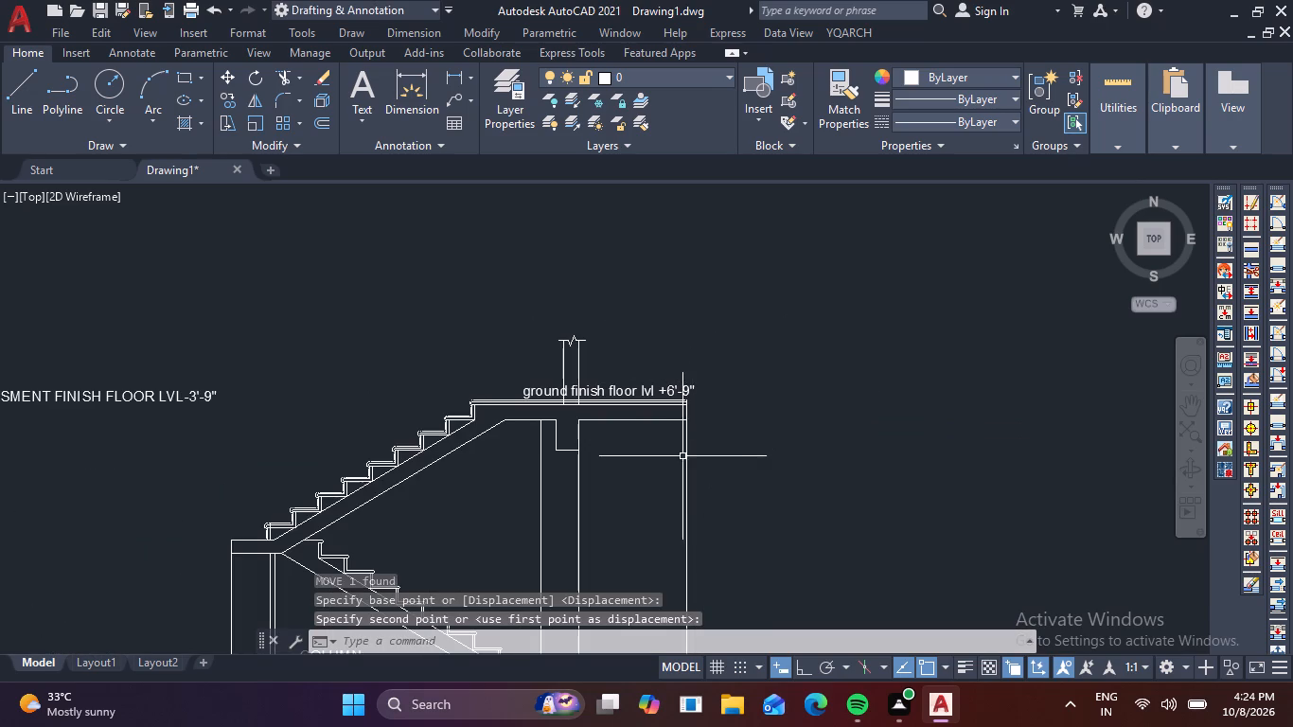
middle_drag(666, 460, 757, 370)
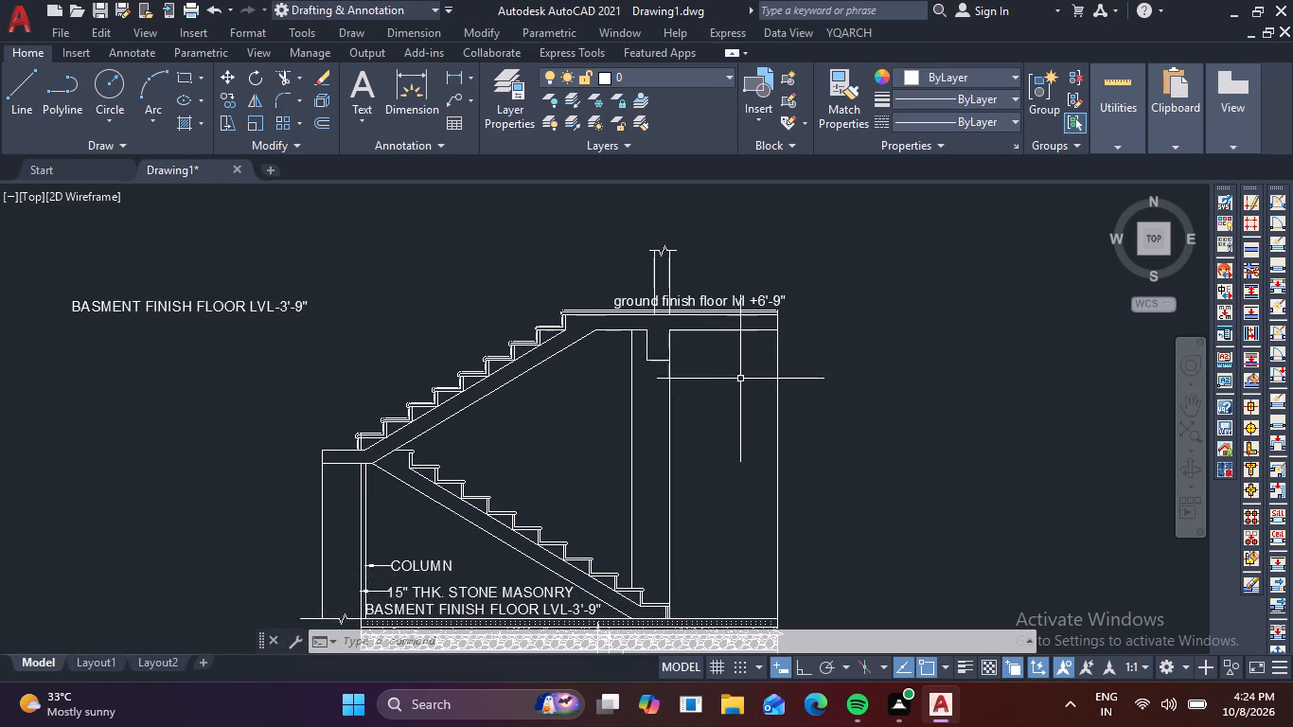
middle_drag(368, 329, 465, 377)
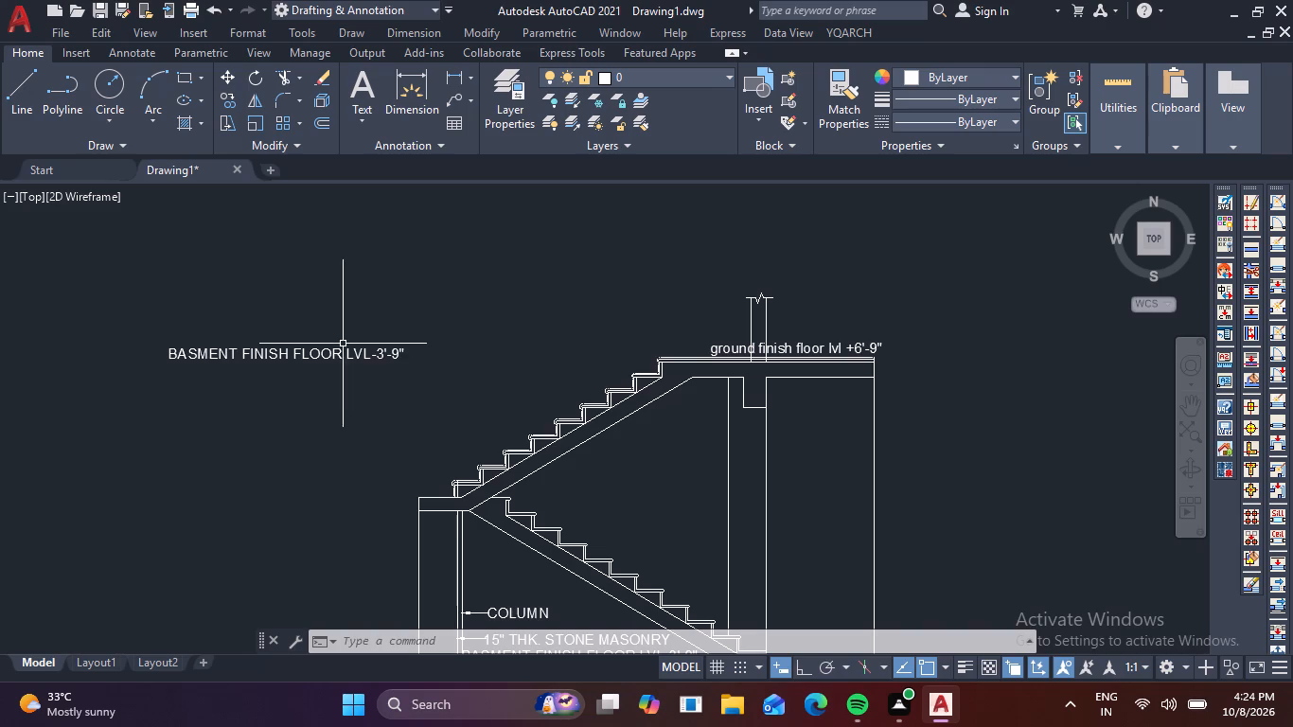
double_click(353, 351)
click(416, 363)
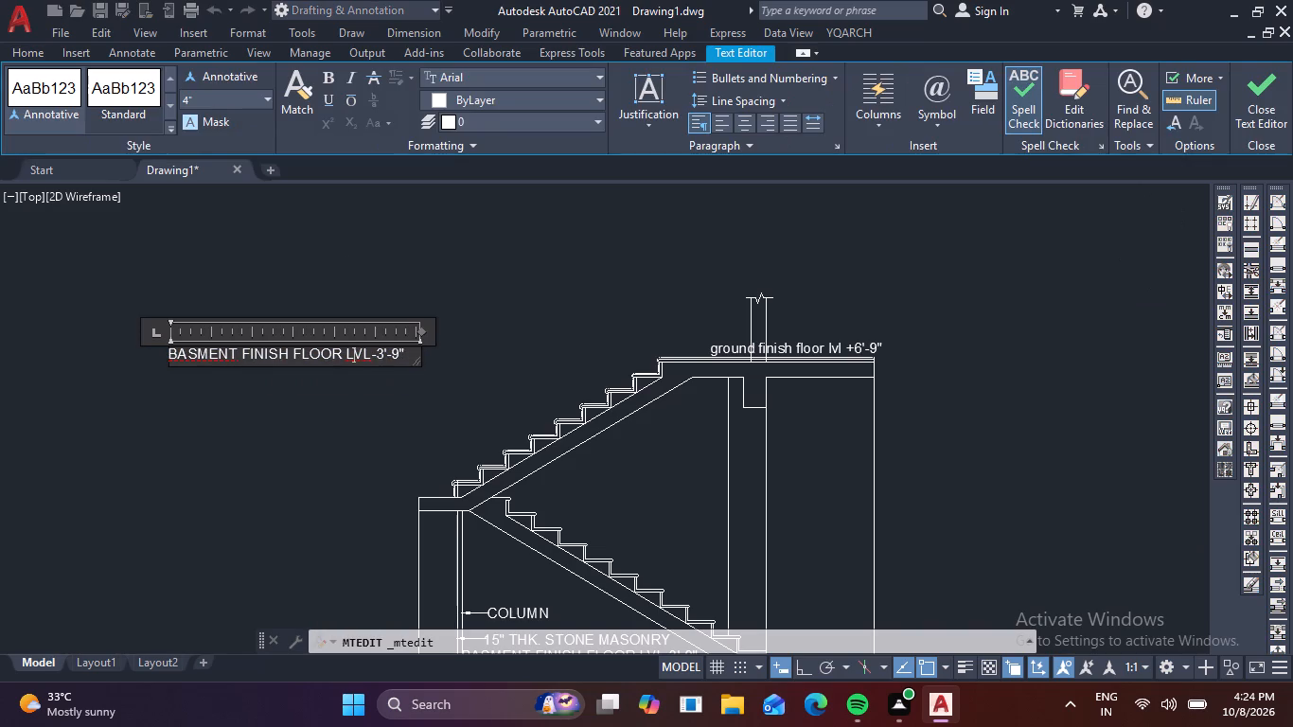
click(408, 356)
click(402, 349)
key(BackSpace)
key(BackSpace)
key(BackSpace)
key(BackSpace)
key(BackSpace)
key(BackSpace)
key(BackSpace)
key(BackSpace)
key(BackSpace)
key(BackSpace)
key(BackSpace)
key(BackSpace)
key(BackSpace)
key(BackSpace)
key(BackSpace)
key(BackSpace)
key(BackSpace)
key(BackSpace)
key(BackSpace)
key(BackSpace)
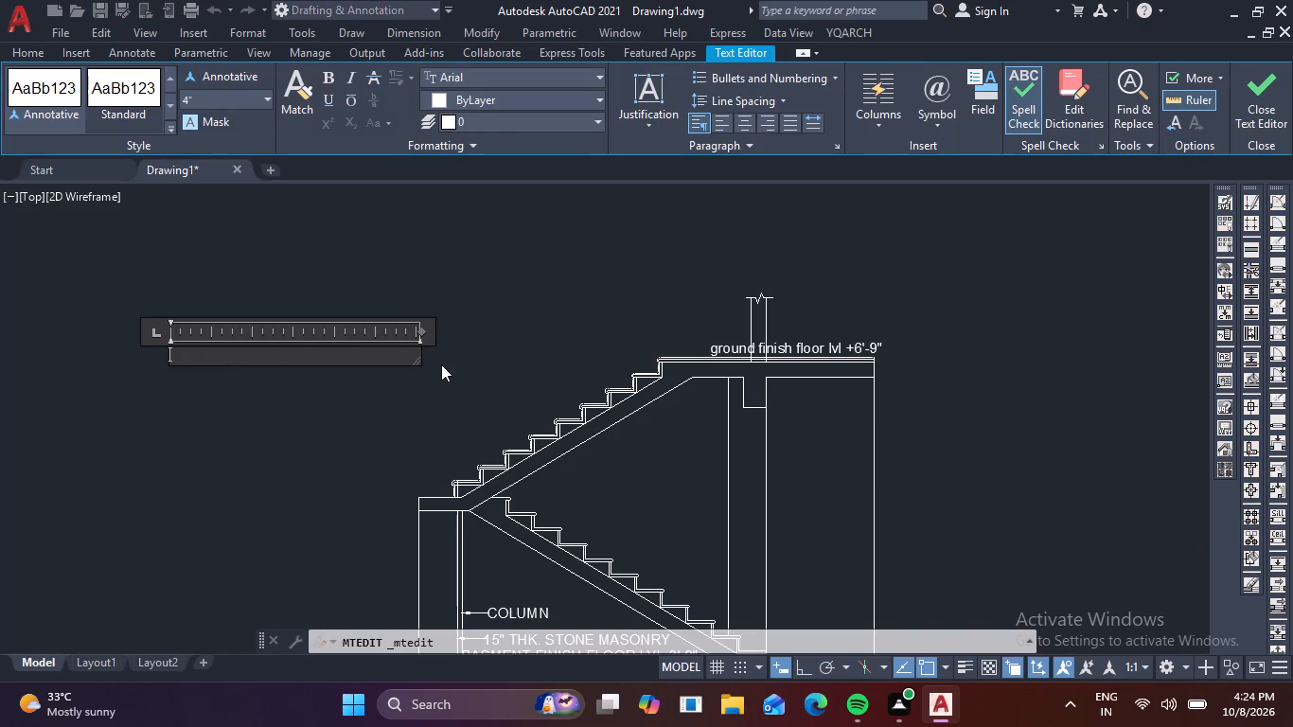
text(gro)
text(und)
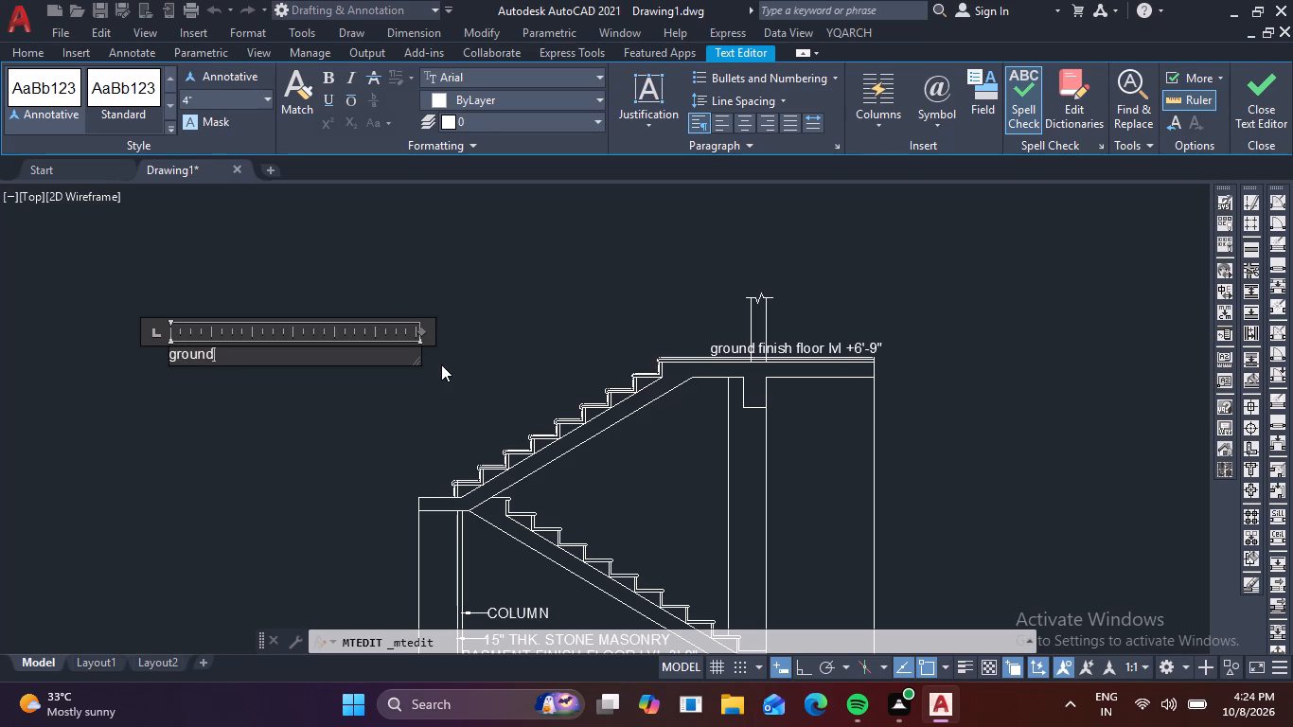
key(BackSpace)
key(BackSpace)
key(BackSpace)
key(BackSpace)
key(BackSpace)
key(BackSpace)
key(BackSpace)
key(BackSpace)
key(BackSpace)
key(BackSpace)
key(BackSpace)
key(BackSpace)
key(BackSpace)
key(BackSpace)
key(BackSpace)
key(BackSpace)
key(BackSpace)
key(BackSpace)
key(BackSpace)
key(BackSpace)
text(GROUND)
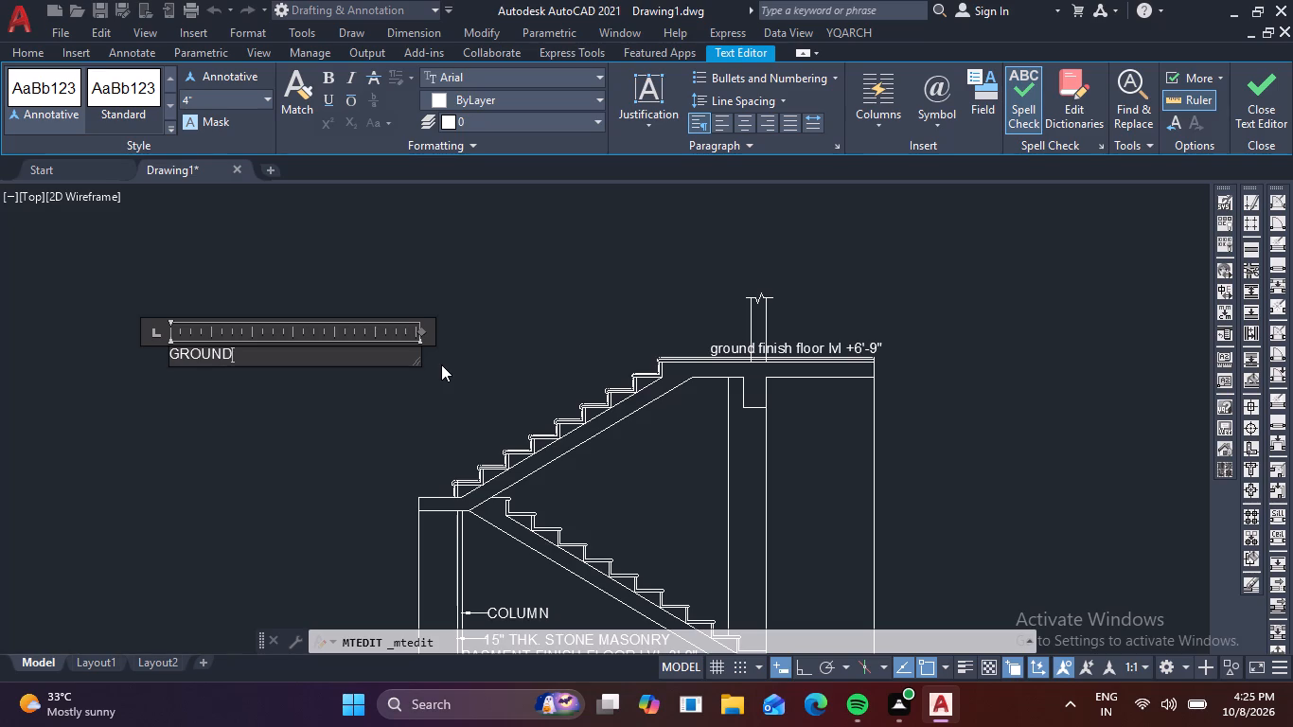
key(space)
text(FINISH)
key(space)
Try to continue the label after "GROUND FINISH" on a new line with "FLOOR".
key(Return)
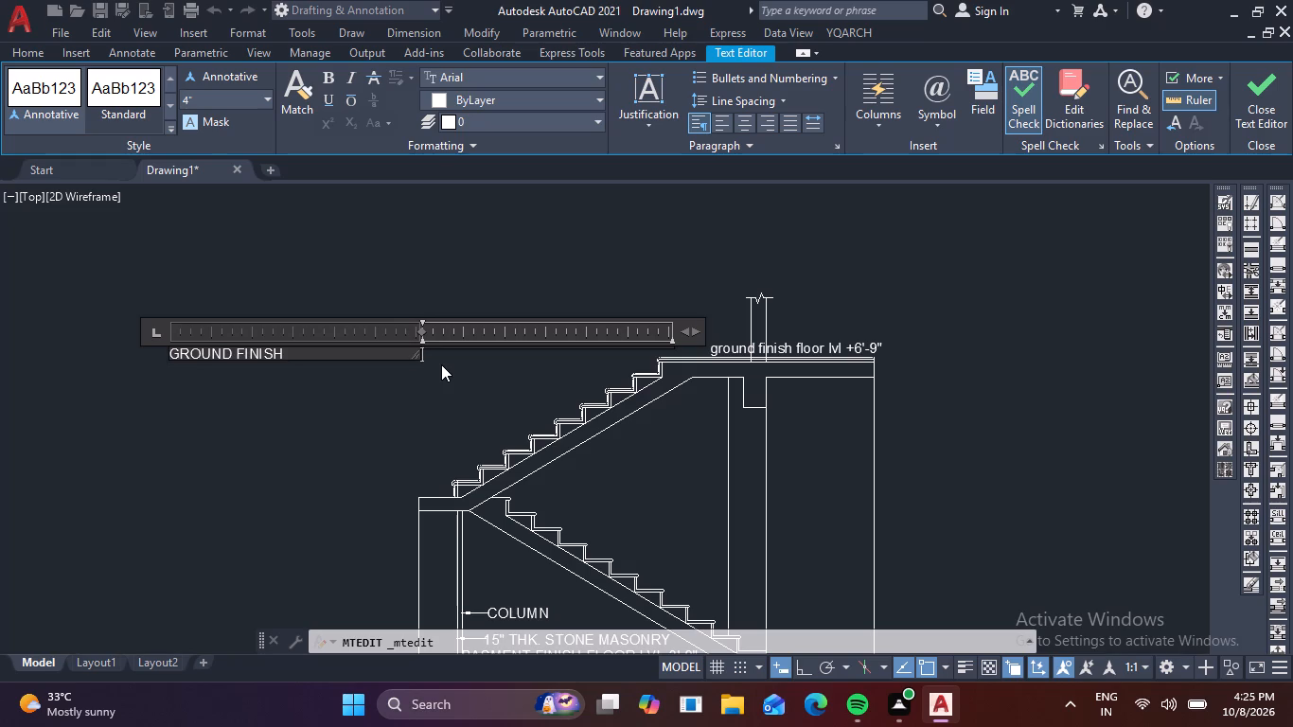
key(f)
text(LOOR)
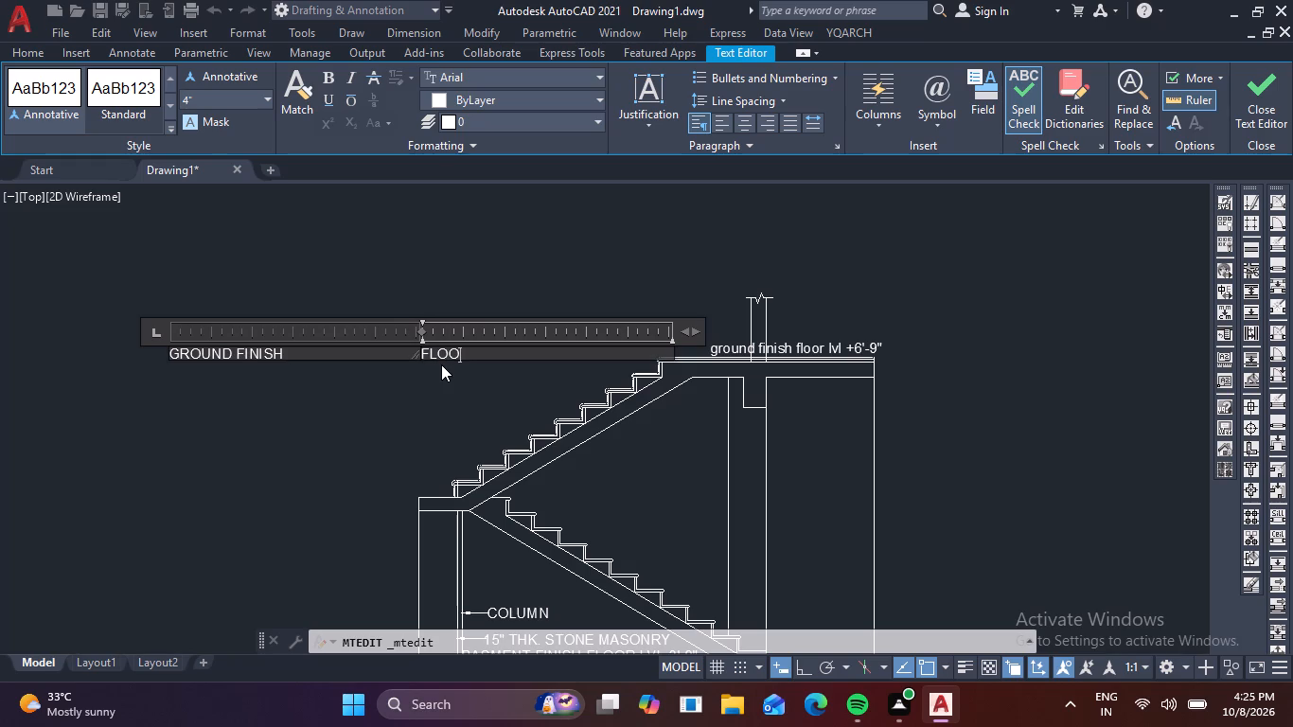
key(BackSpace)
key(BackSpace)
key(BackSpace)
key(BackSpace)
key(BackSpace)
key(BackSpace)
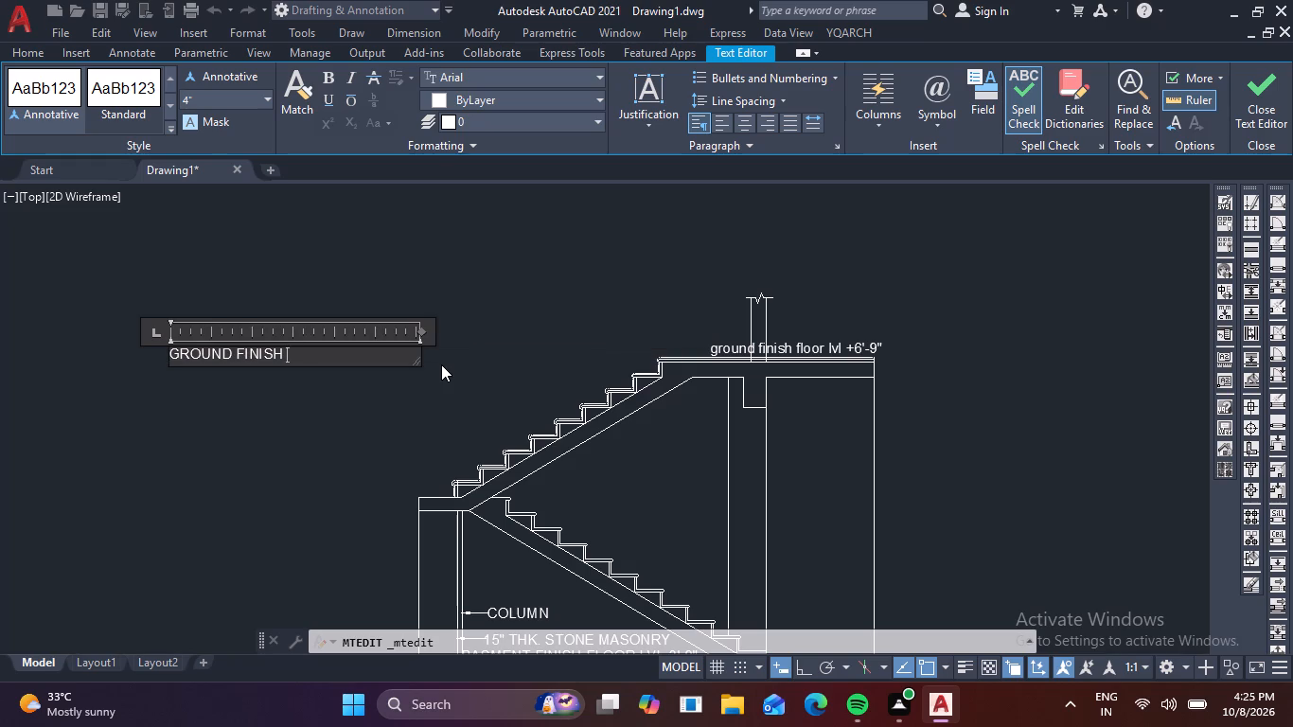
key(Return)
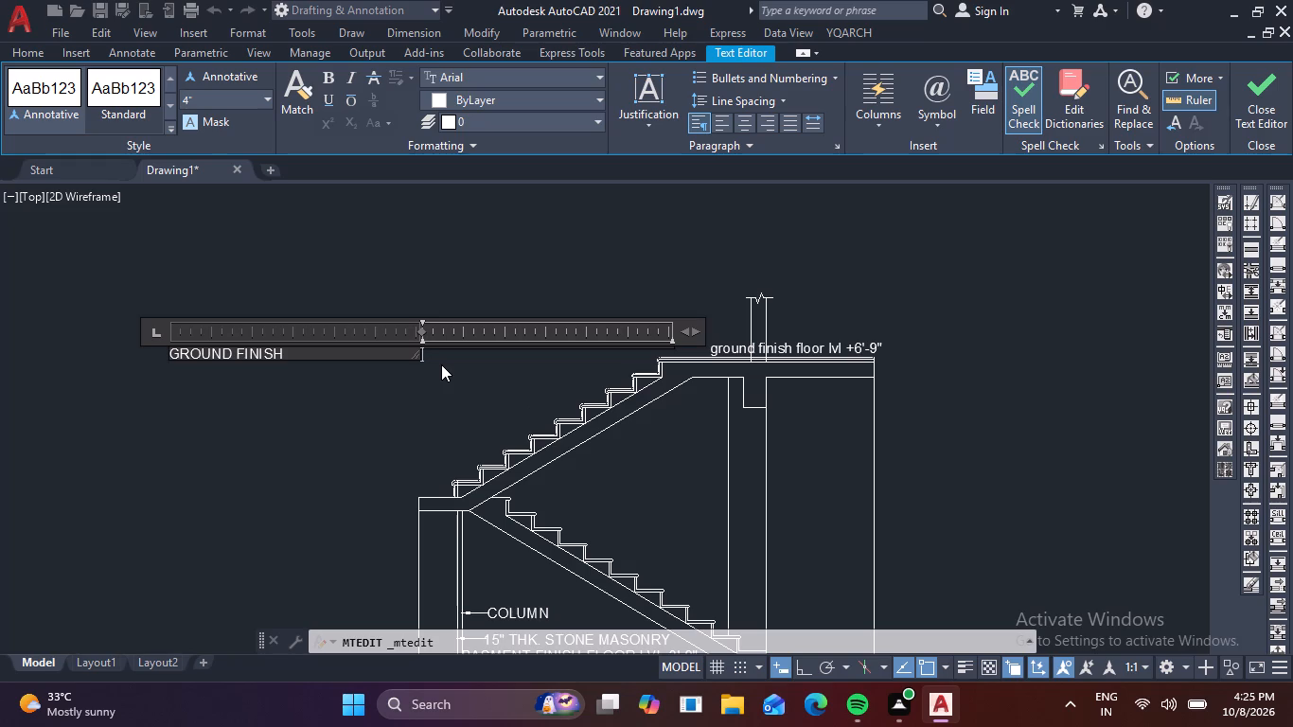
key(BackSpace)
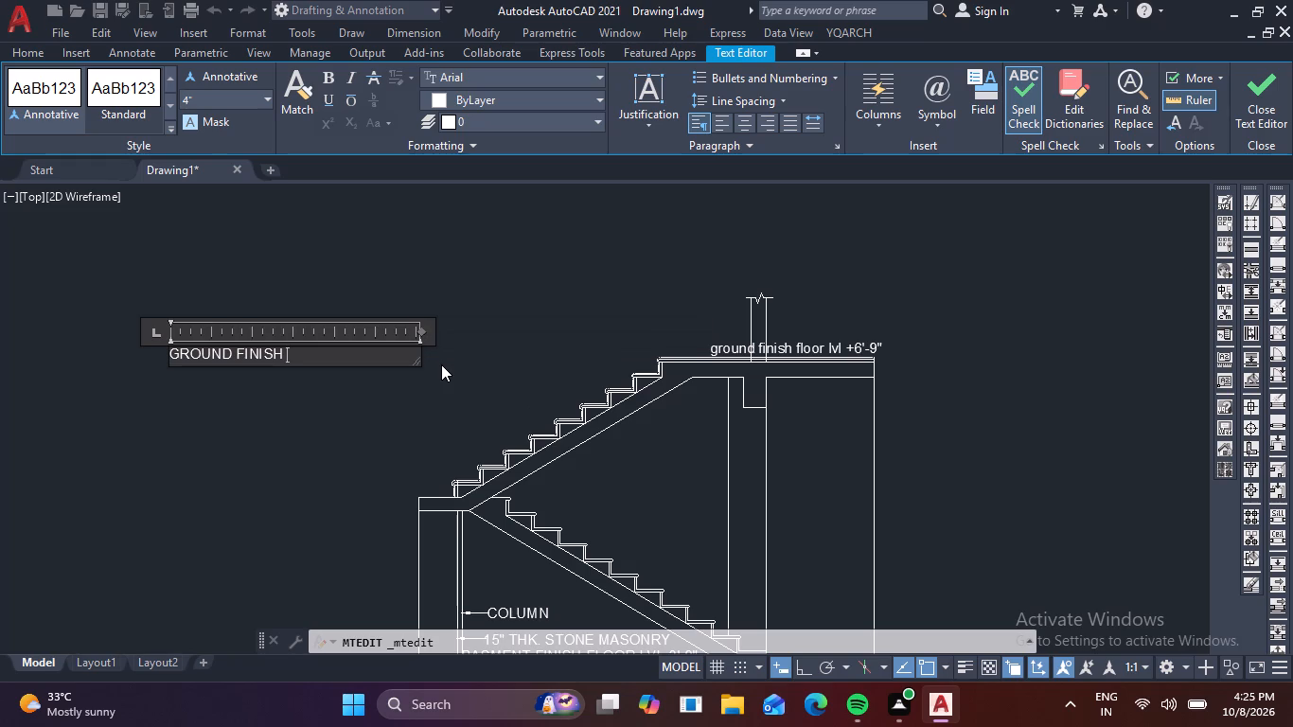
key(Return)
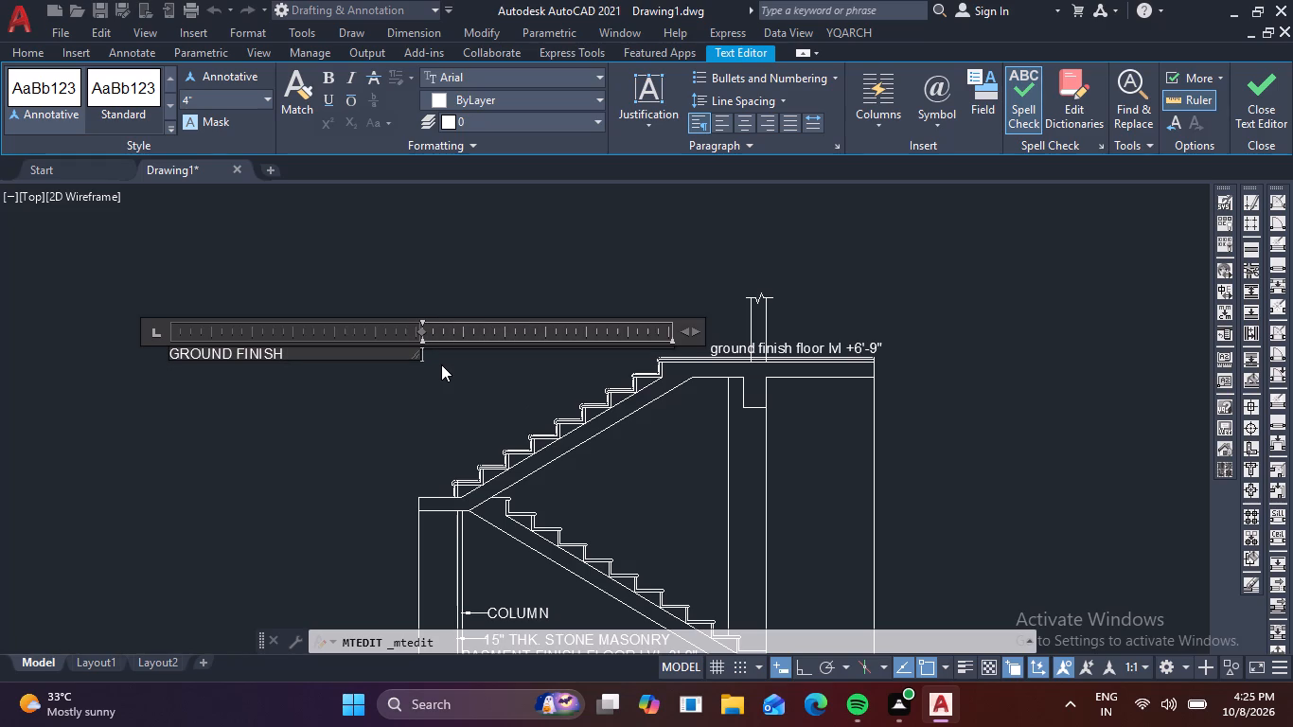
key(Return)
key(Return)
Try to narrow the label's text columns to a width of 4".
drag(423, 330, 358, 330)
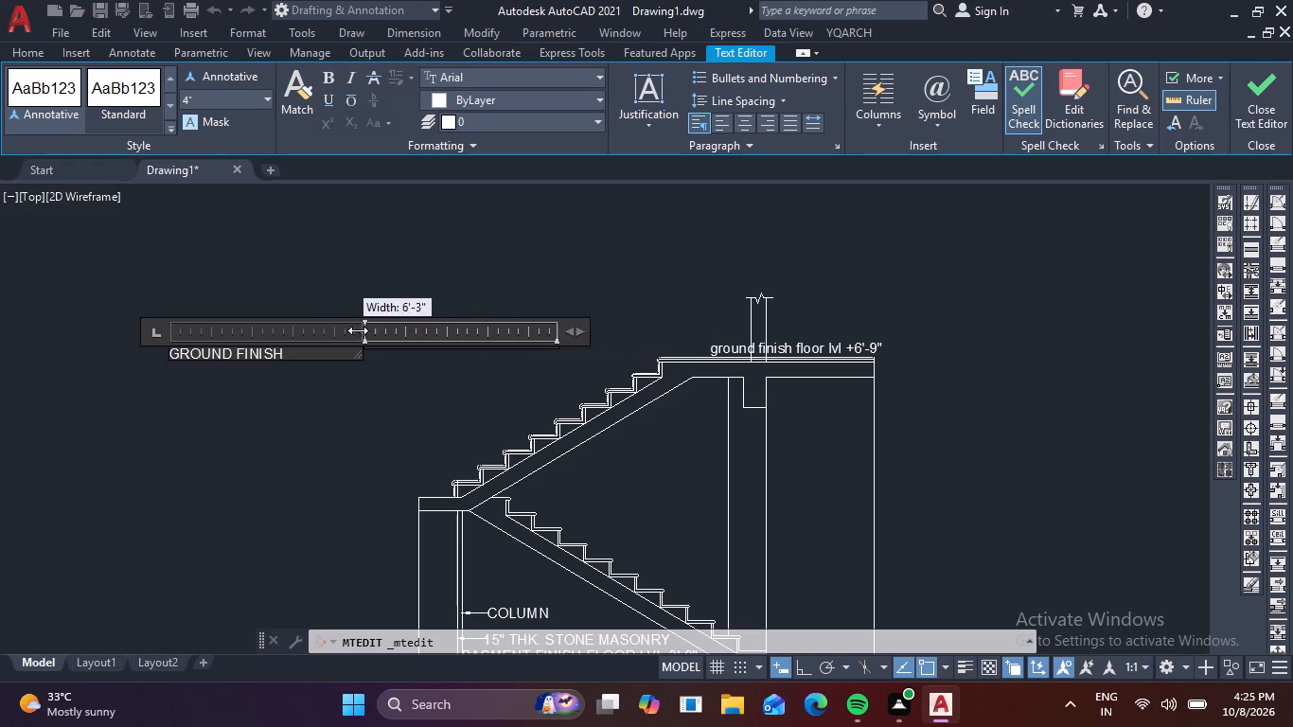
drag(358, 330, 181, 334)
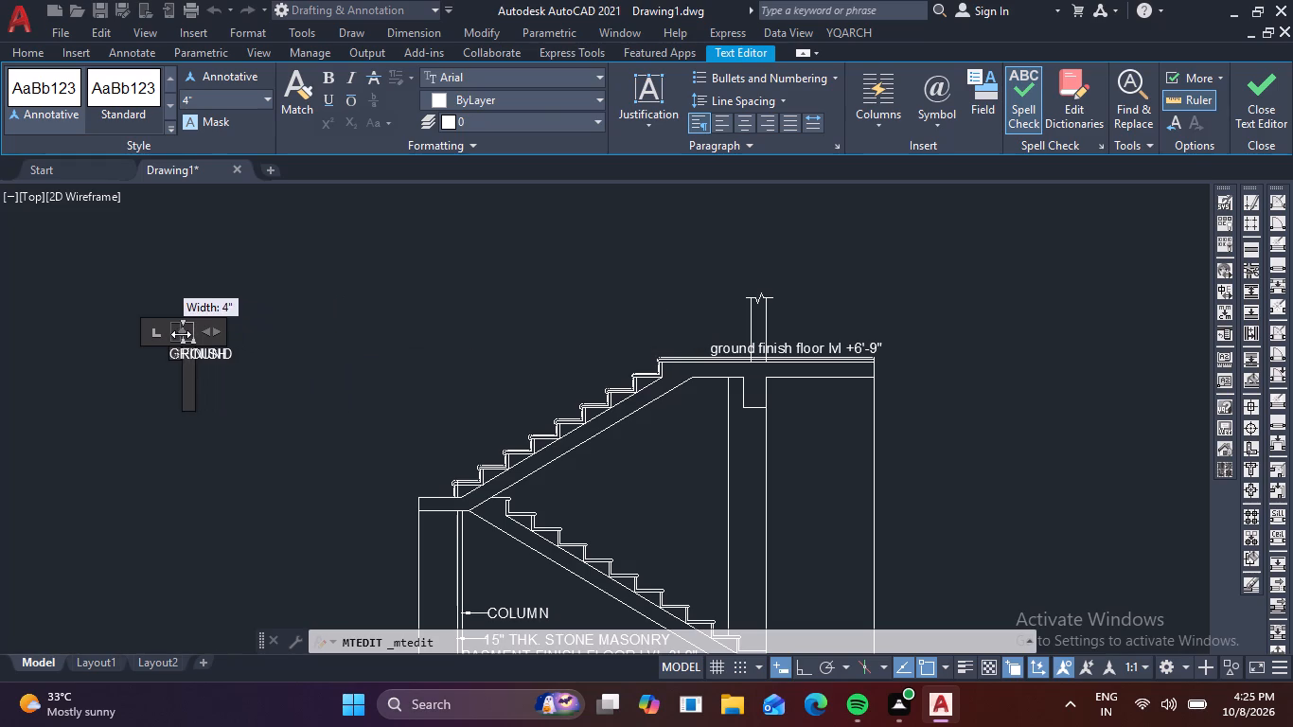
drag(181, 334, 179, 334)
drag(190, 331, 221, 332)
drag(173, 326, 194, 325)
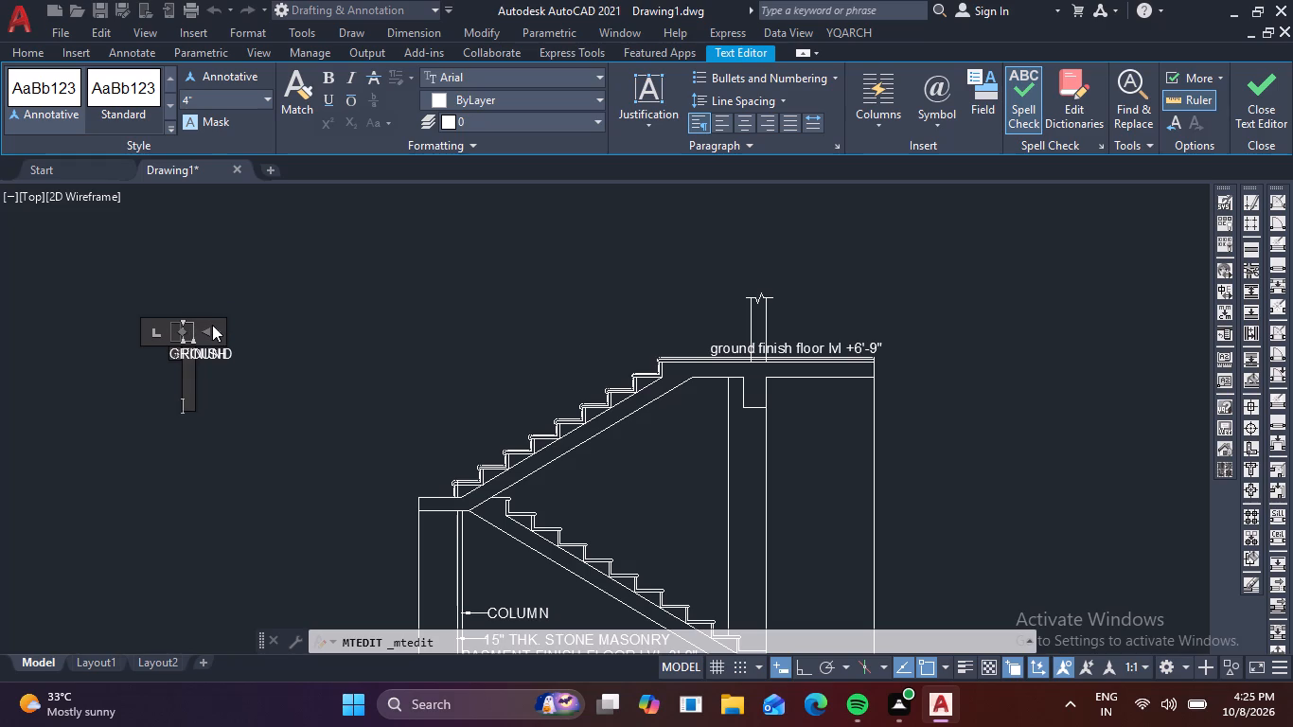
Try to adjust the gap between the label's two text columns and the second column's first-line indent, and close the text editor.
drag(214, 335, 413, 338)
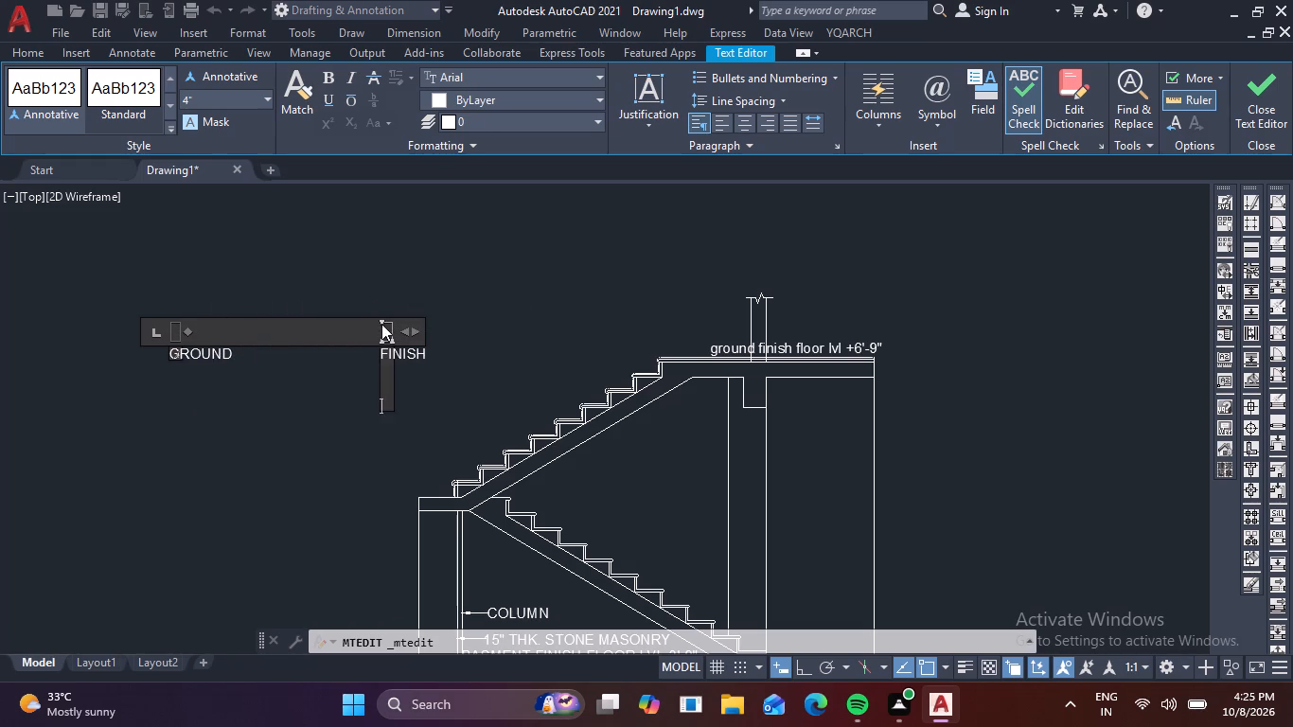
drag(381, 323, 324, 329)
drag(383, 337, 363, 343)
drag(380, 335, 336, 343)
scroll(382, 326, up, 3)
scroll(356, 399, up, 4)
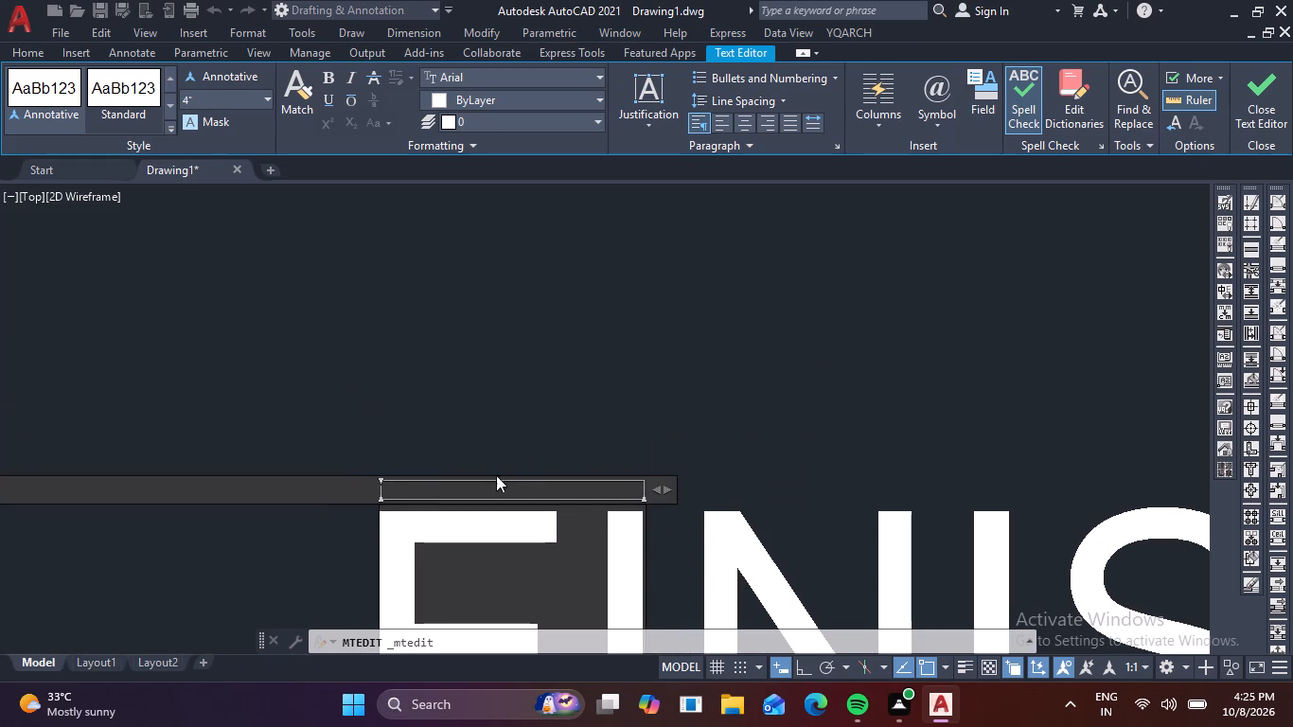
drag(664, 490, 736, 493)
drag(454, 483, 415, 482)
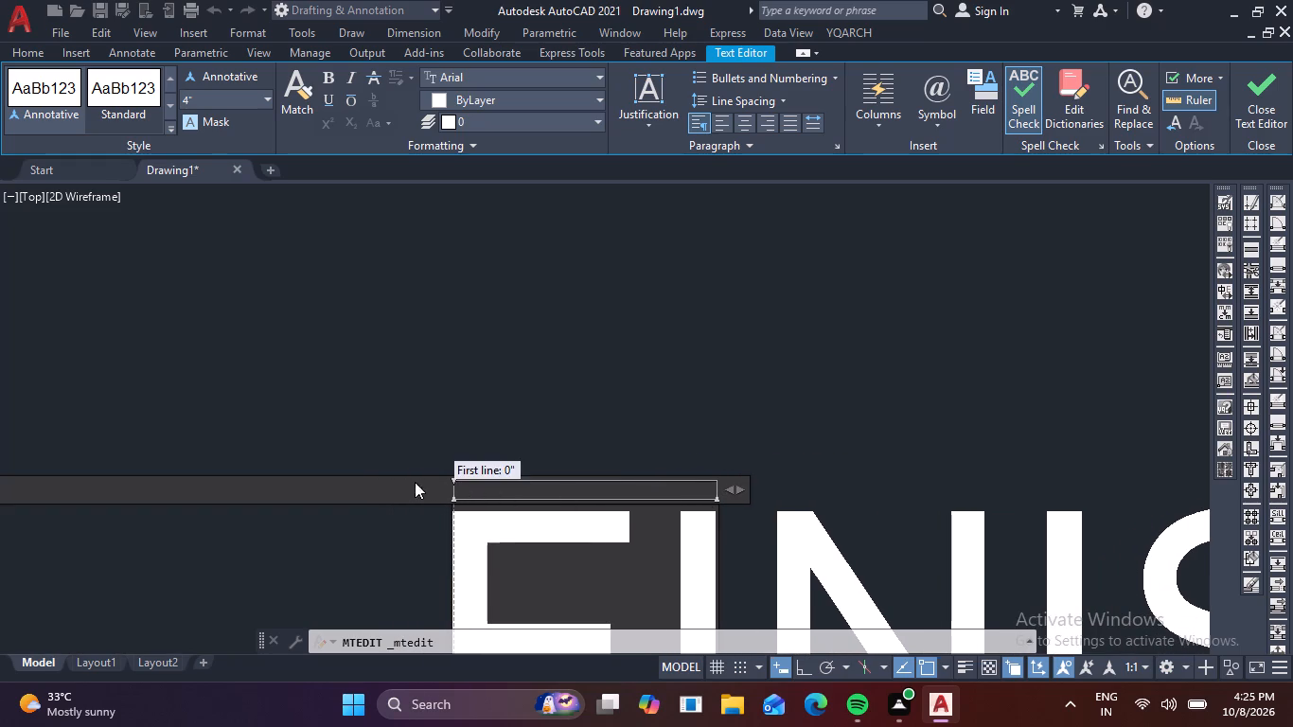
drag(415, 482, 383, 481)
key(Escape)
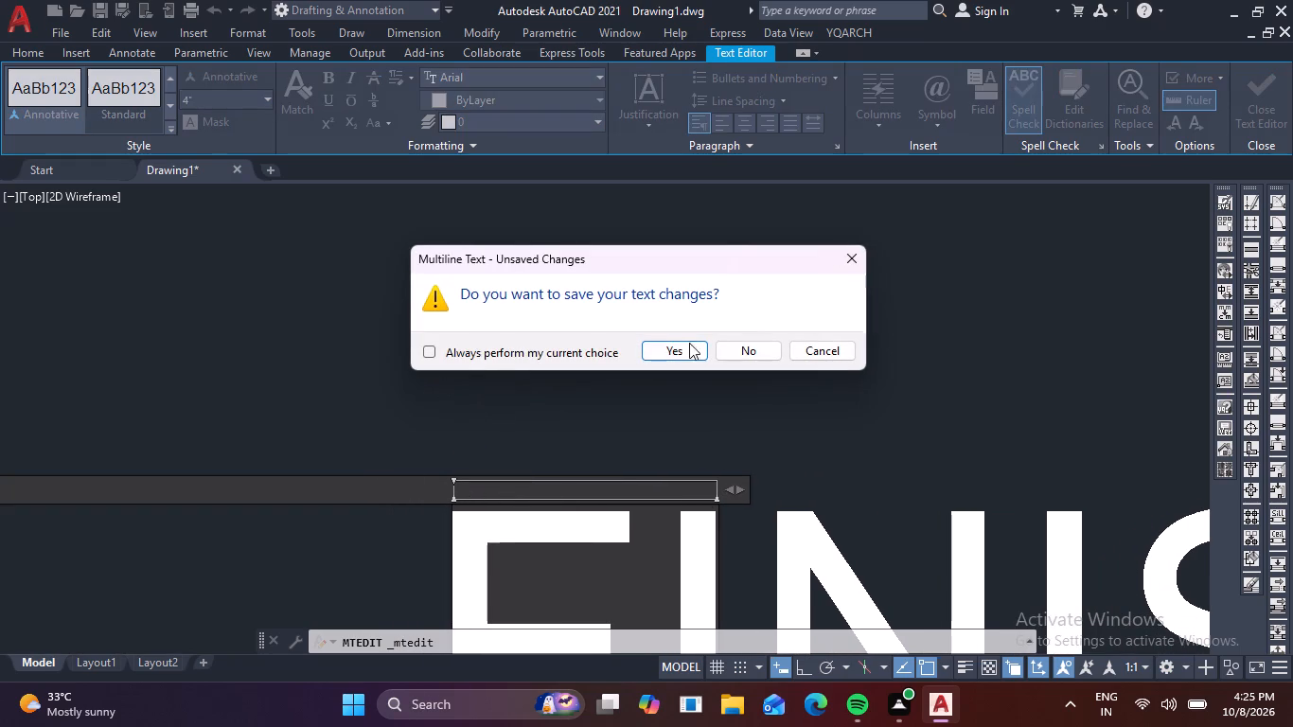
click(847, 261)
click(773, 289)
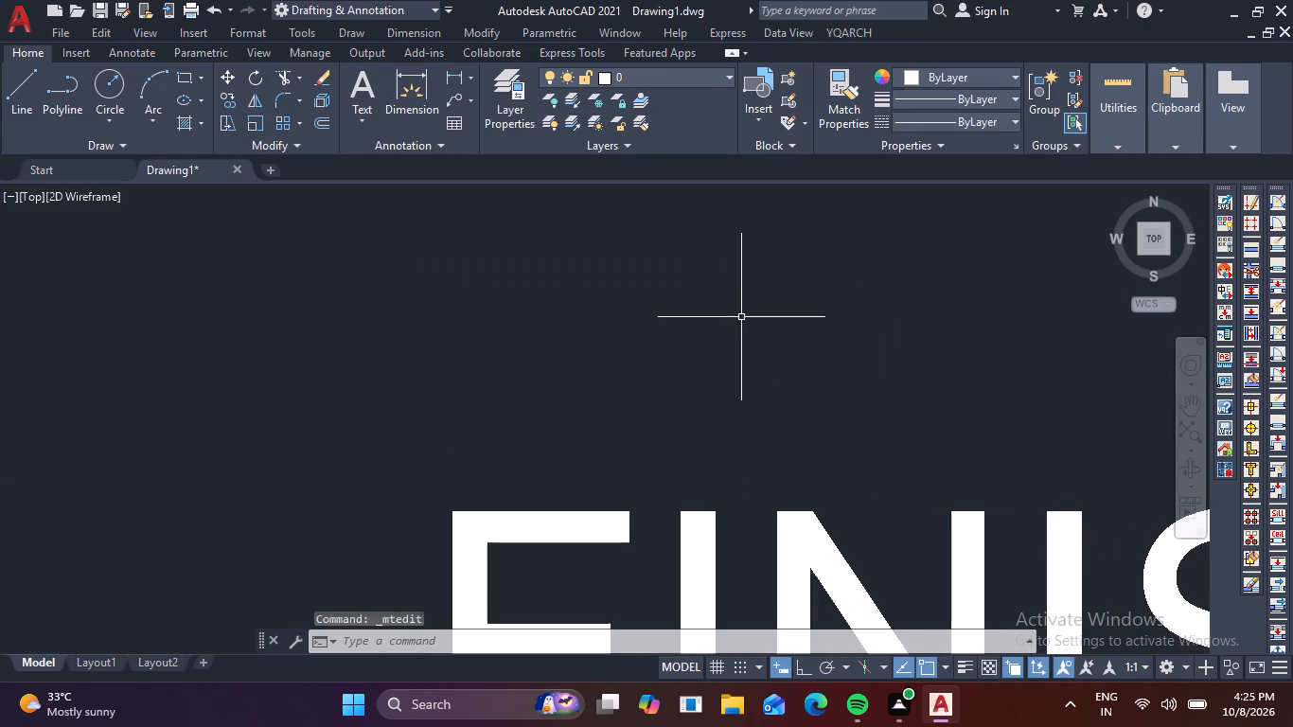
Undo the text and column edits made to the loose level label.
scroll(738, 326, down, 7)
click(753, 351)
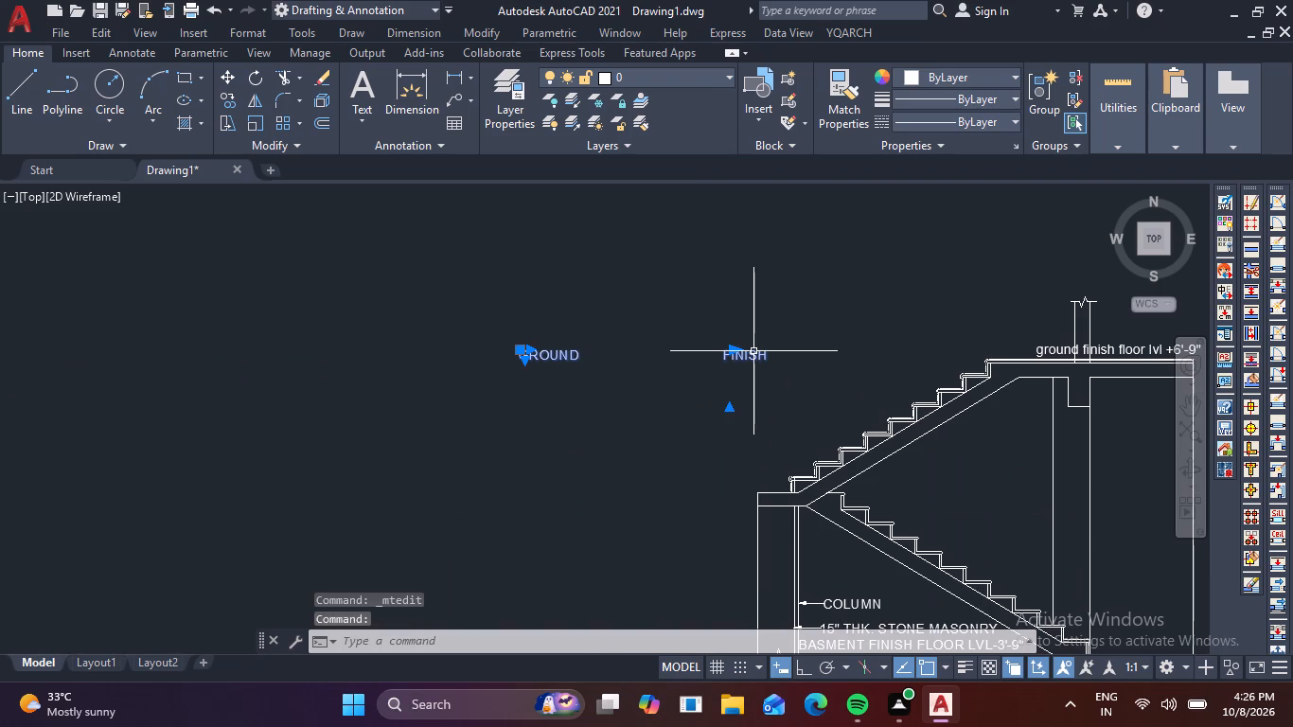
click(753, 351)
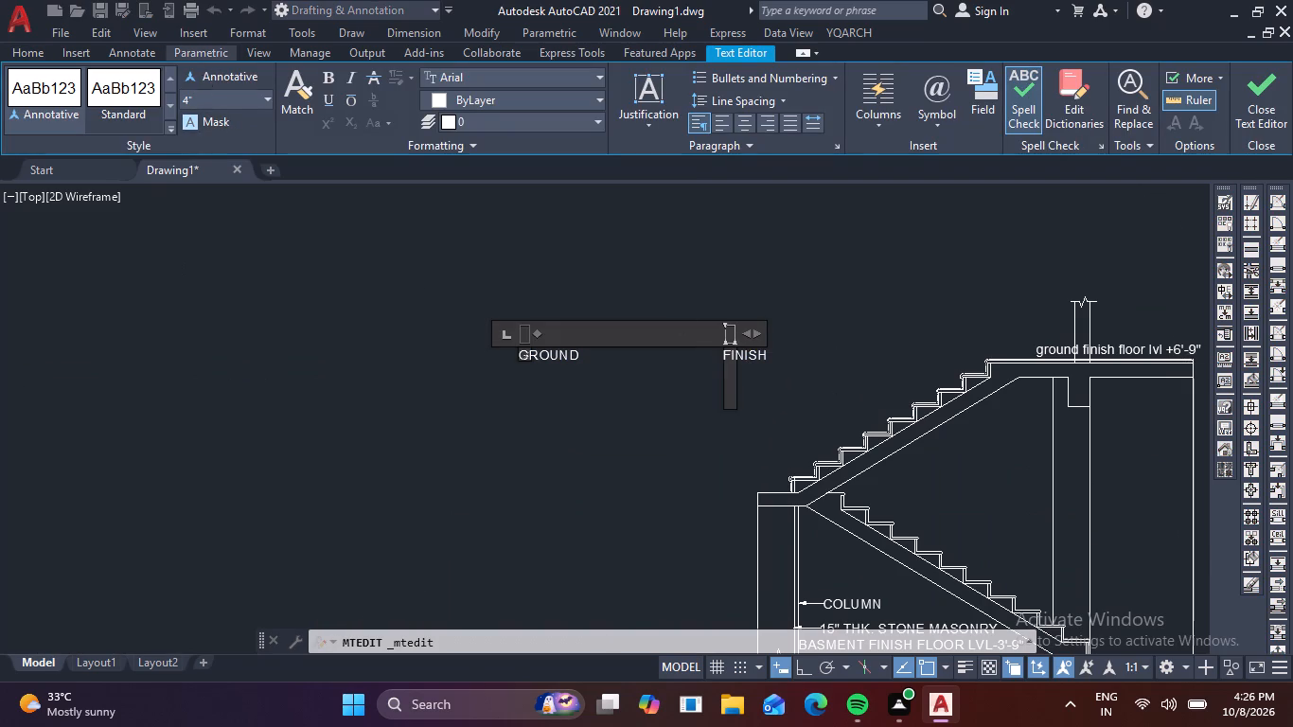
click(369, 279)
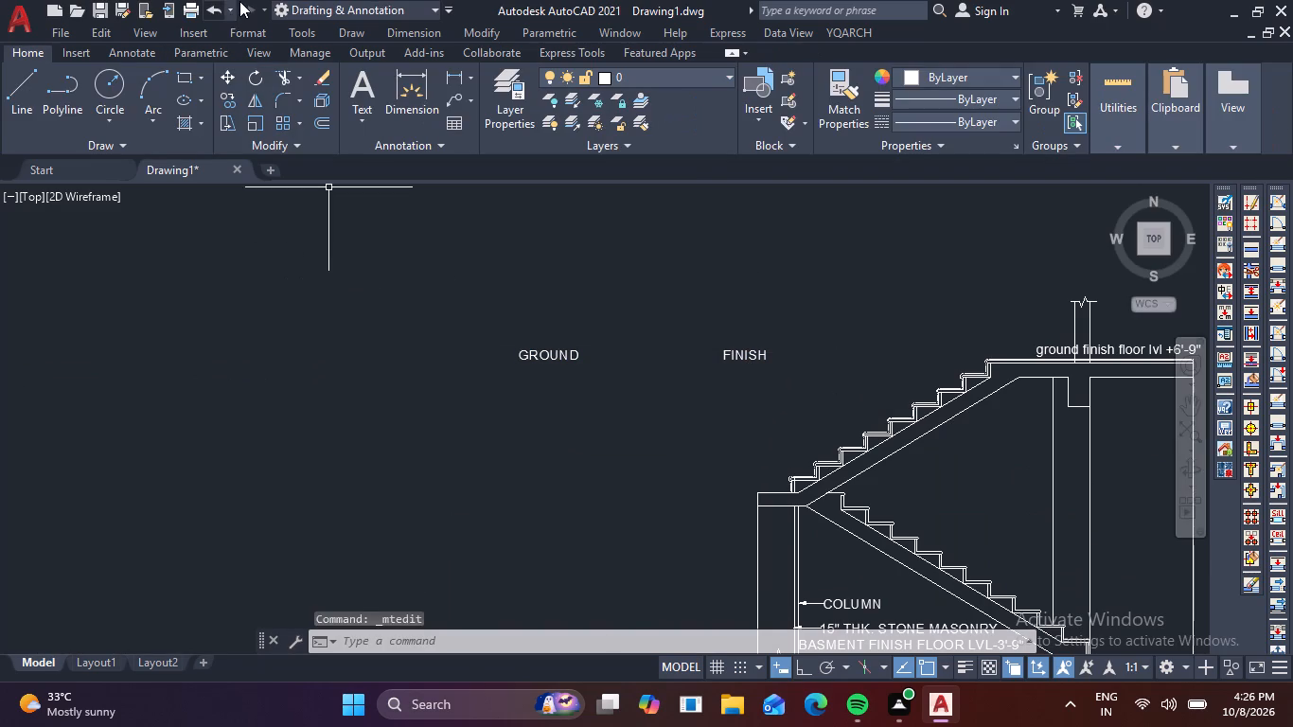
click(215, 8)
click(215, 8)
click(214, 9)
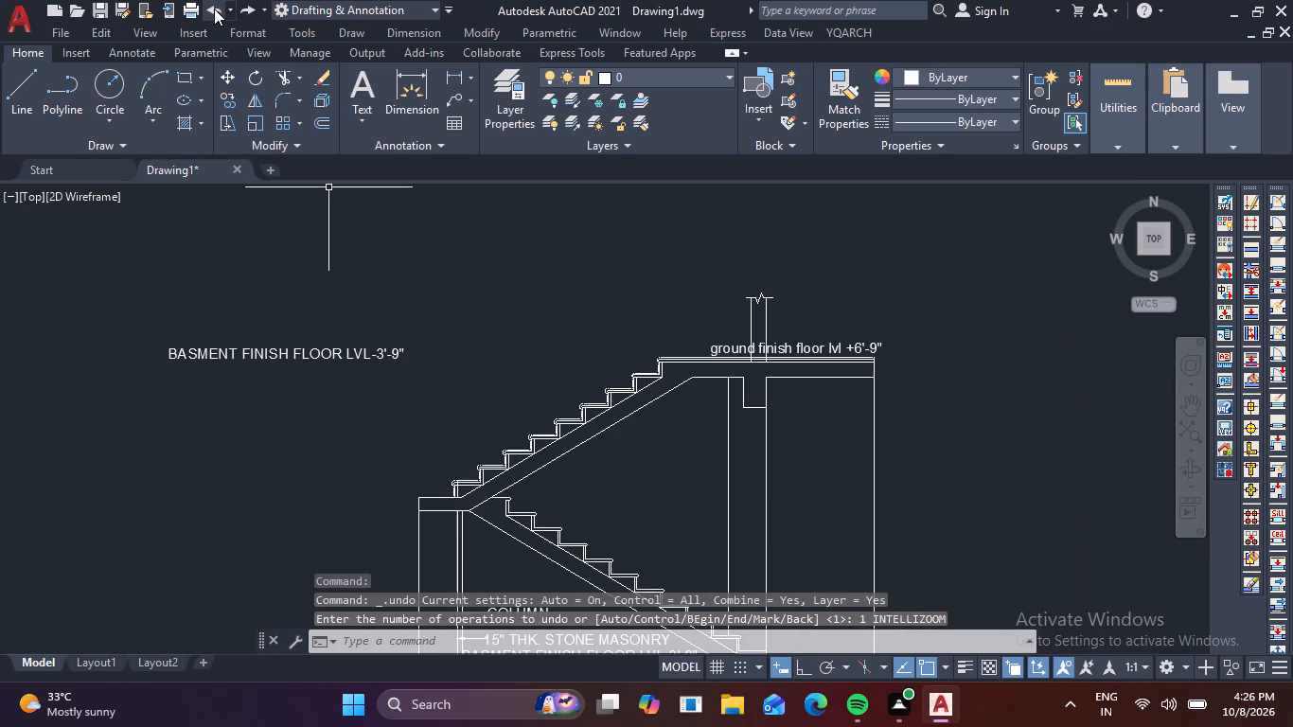
Open the loose basement finish floor level label for editing and clear its entire text.
double_click(377, 353)
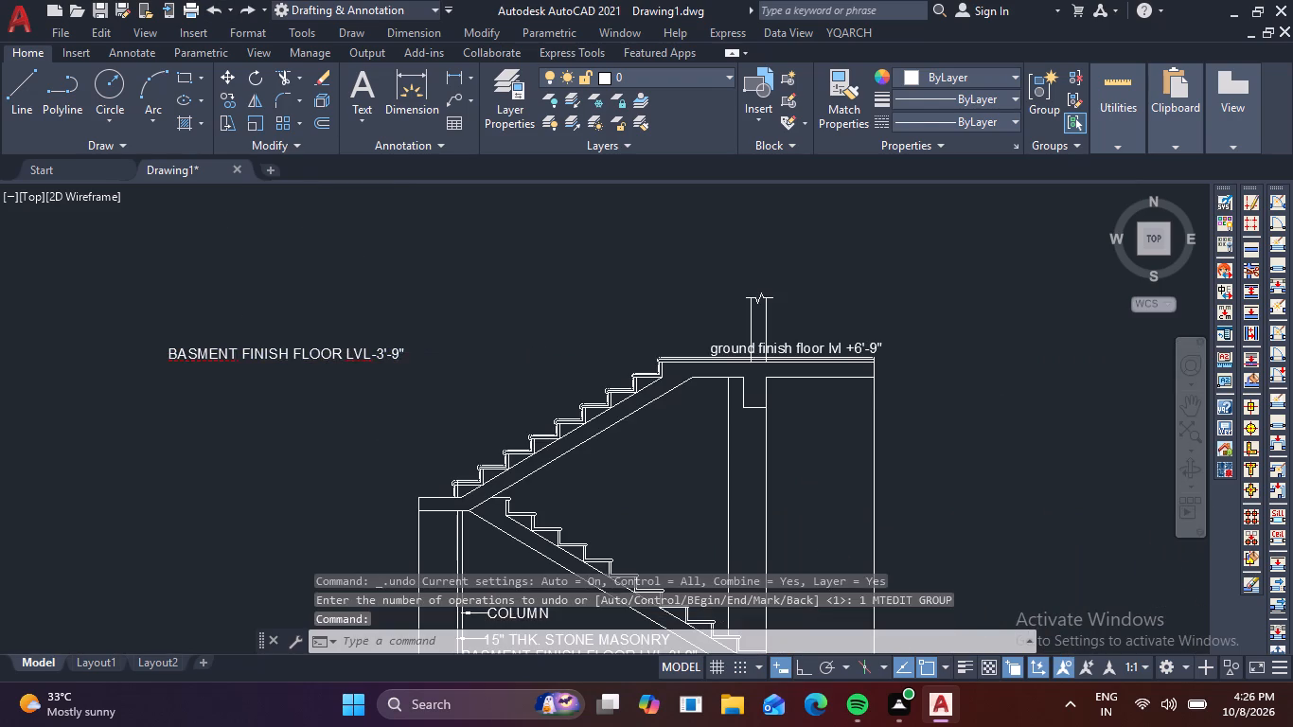
click(413, 351)
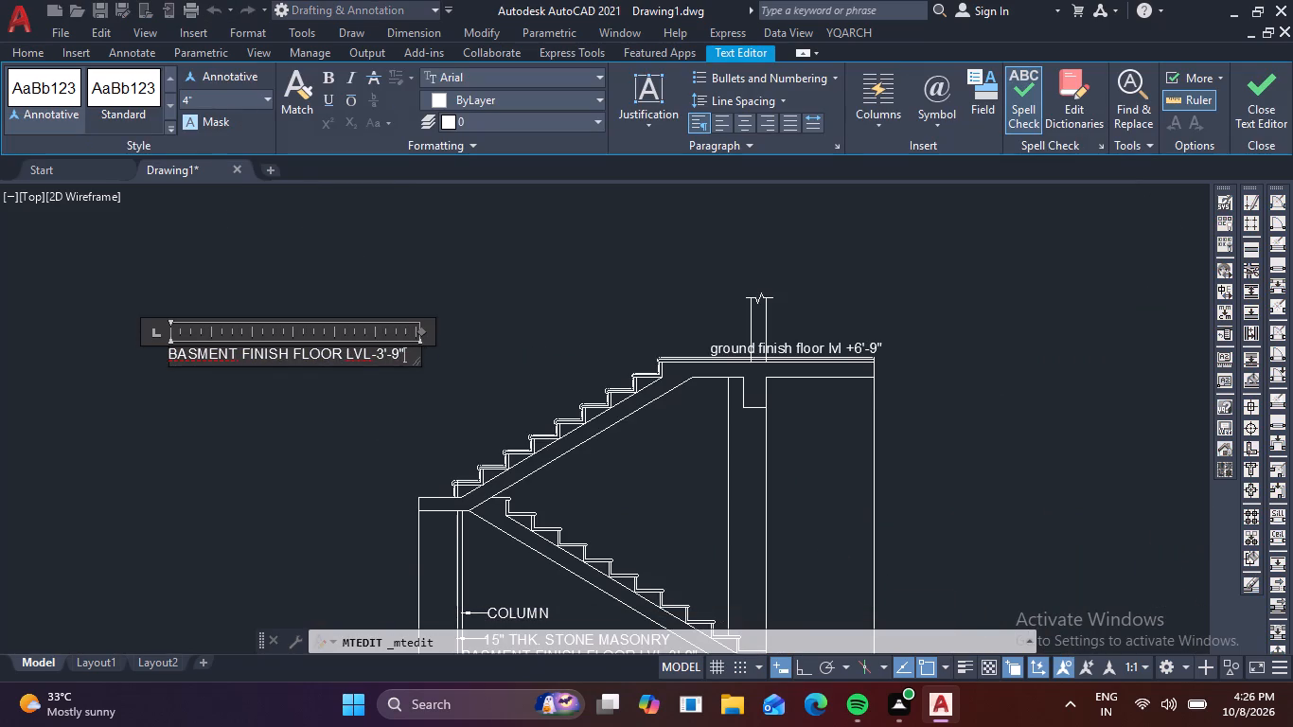
key(BackSpace)
key(BackSpace)
key(BackSpace)
key(BackSpace)
key(BackSpace)
key(BackSpace)
key(BackSpace)
key(BackSpace)
key(BackSpace)
key(BackSpace)
key(BackSpace)
key(BackSpace)
key(BackSpace)
key(BackSpace)
key(BackSpace)
key(BackSpace)
key(BackSpace)
key(BackSpace)
key(BackSpace)
key(BackSpace)
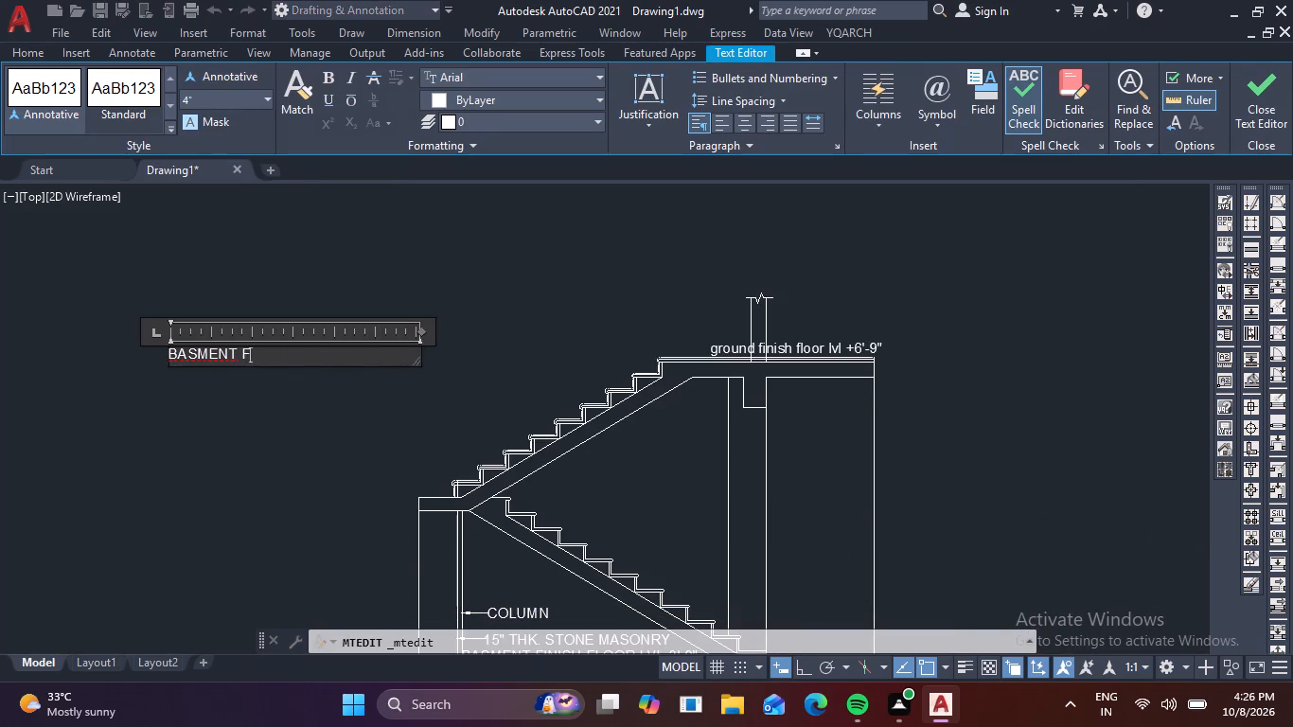
key(BackSpace)
key(BackSpace)
key(BackSpace)
key(BackSpace)
key(Return)
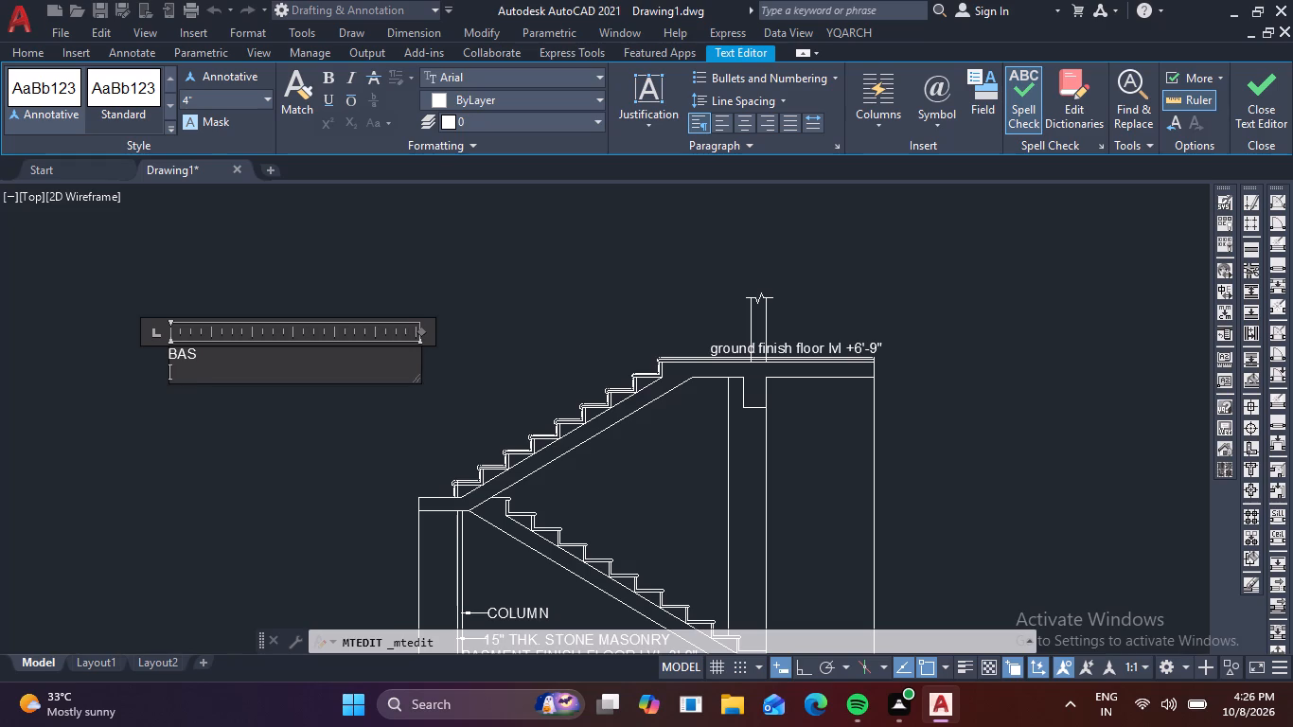
key(BackSpace)
key(BackSpace)
key(BackSpace)
key(BackSpace)
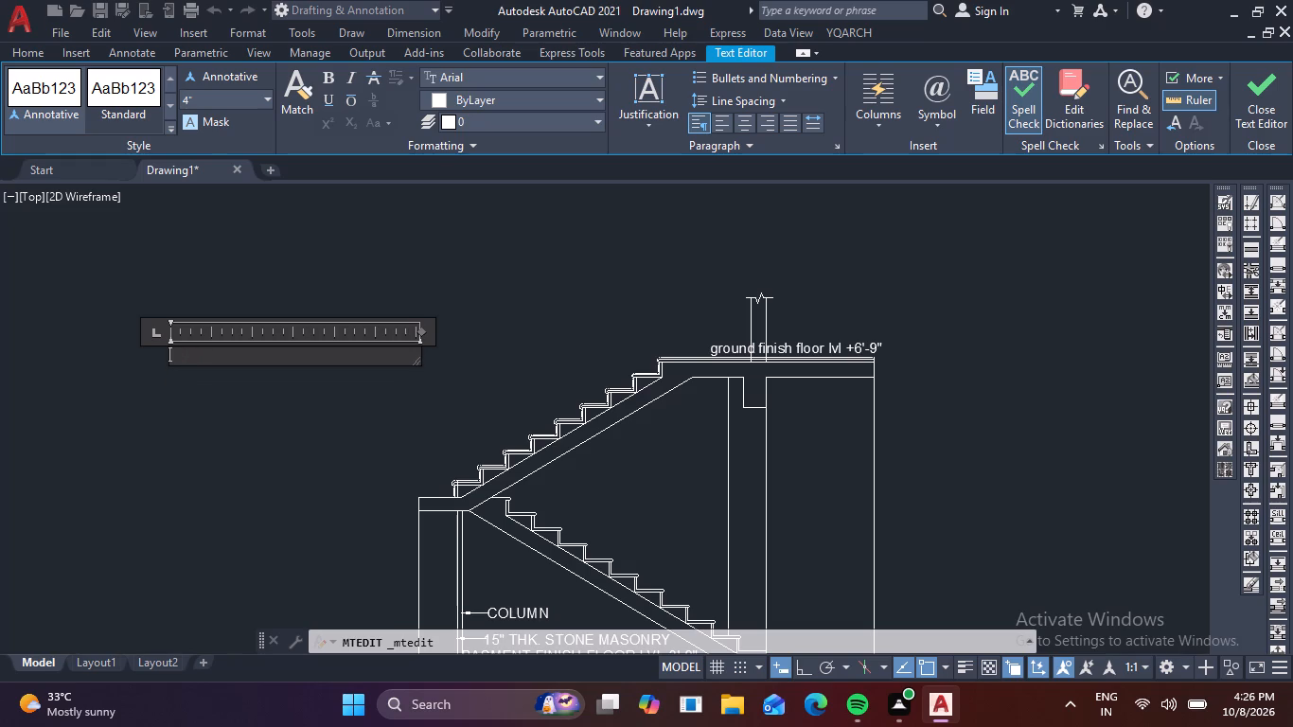
Enter "GROUND FINISH" as the first line of the emptied label.
key(g)
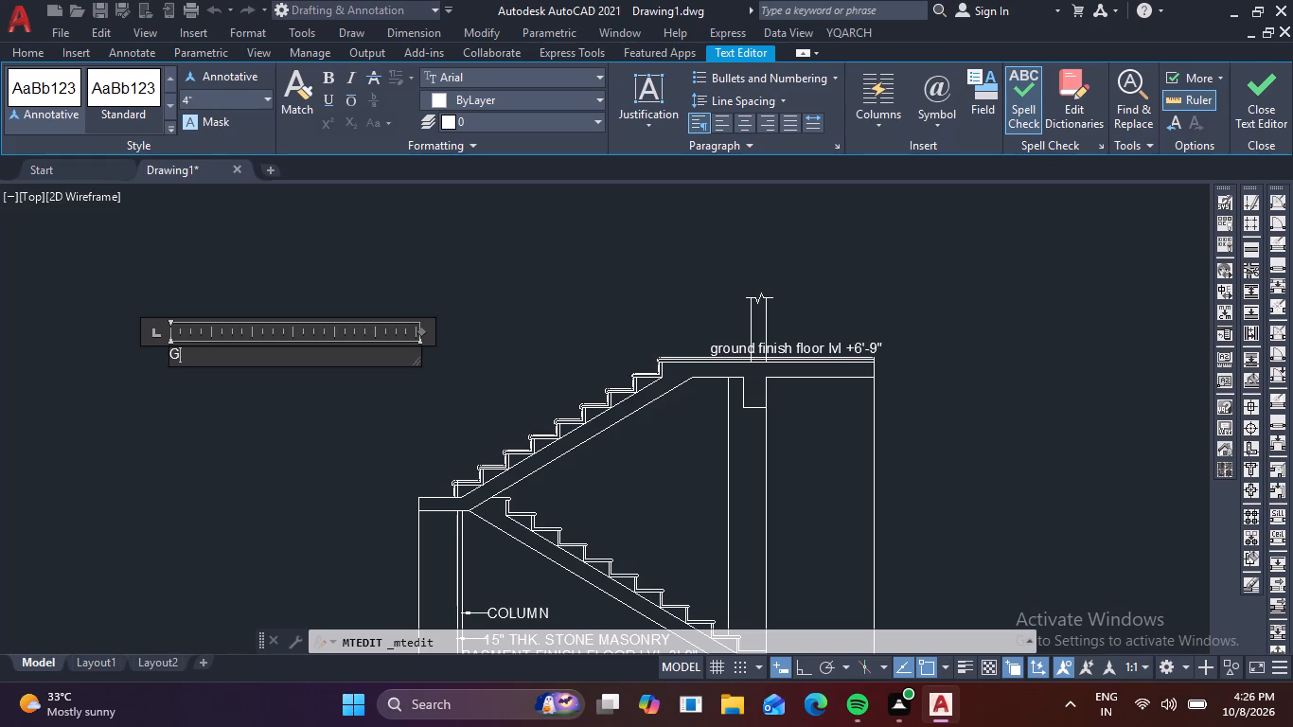
text(ROUNA)
key(BackSpace)
key(d)
key(space)
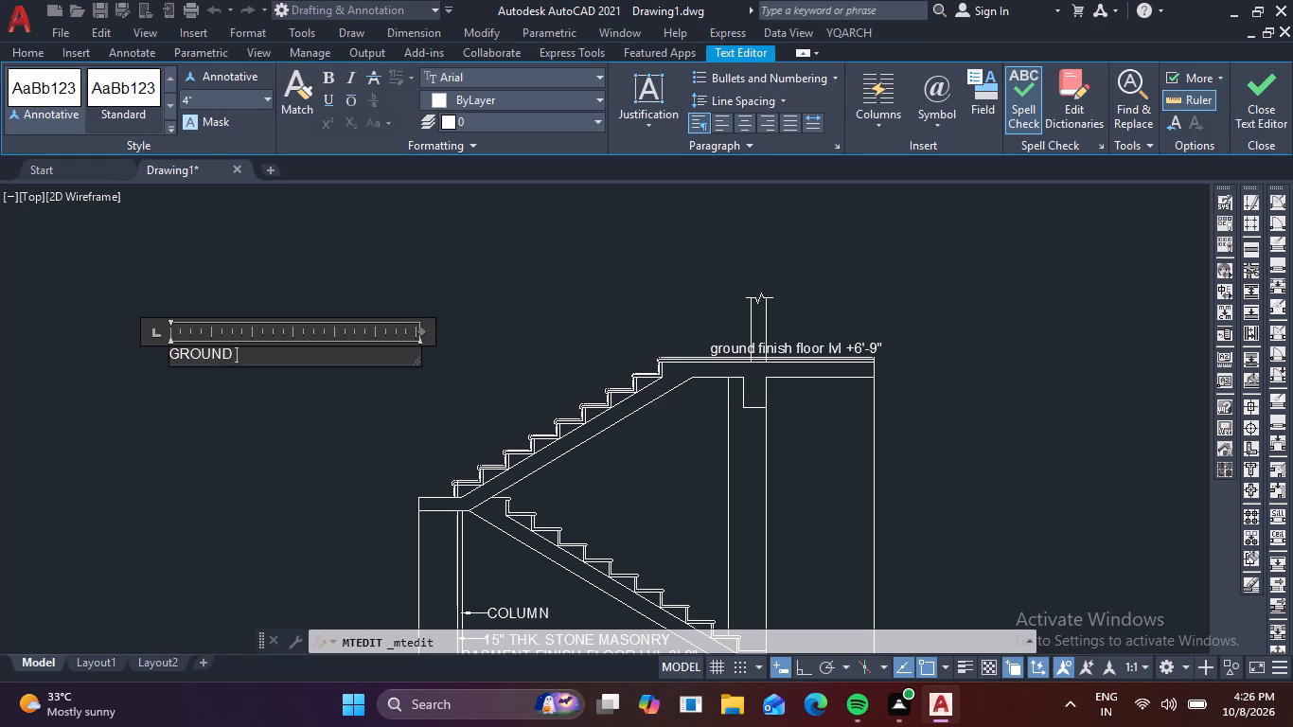
text(FINI)
text(SH)
Add "FLOOR LVL +6'9"" as the label's second line and finish editing the text.
key(Return)
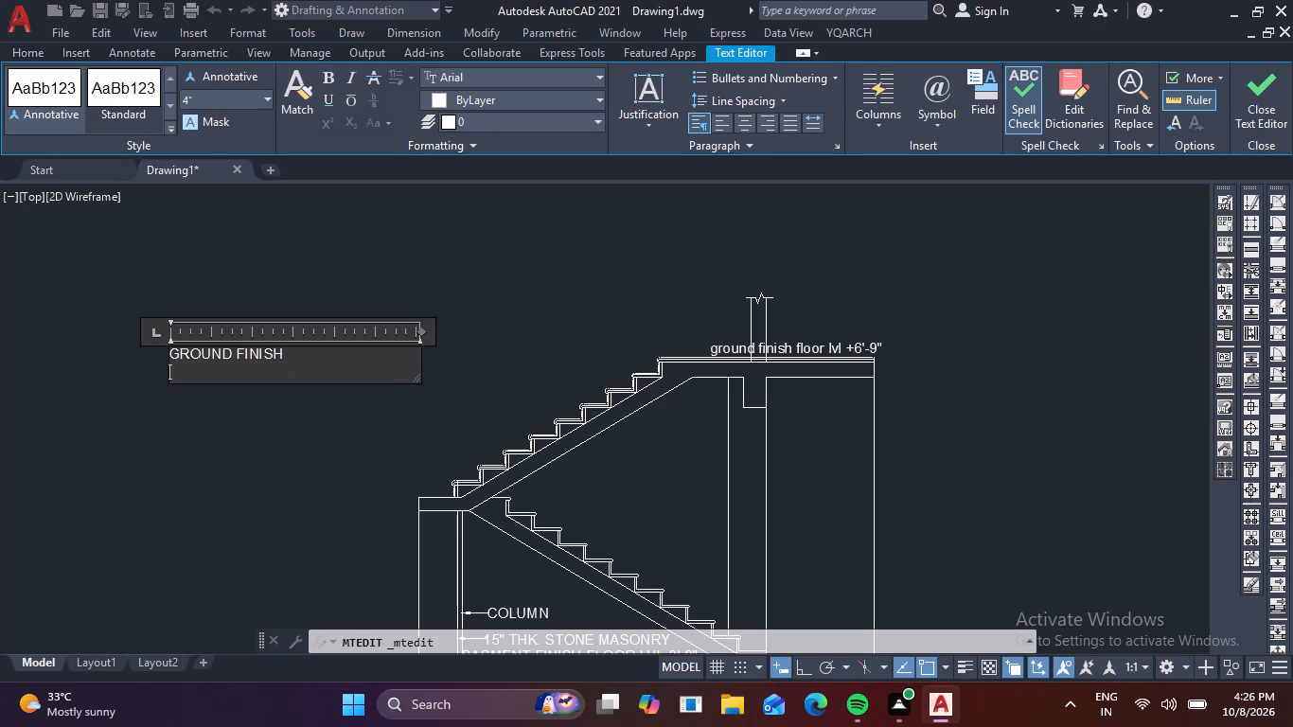
text(FLOOR)
key(space)
text(LVL)
key(space)
key(shift+plus)
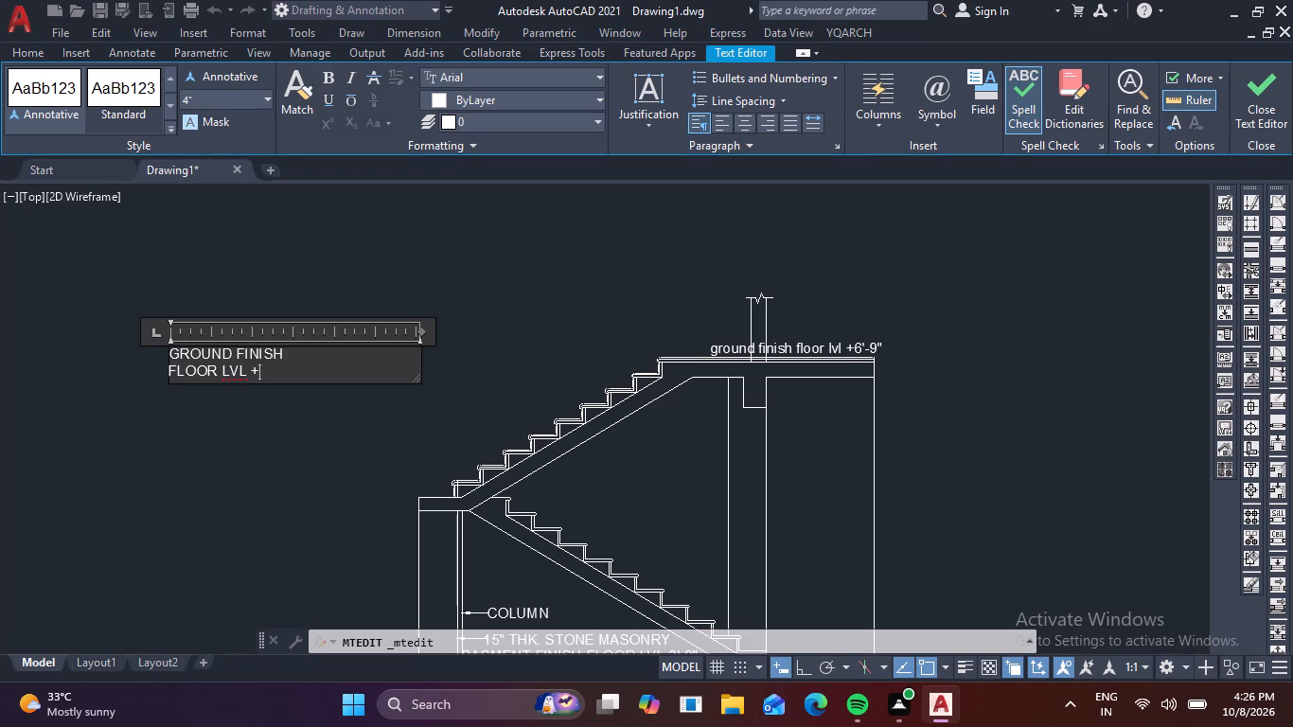
key(6)
key(apostrophe)
key(9)
key(shift+quotedbl)
click(258, 445)
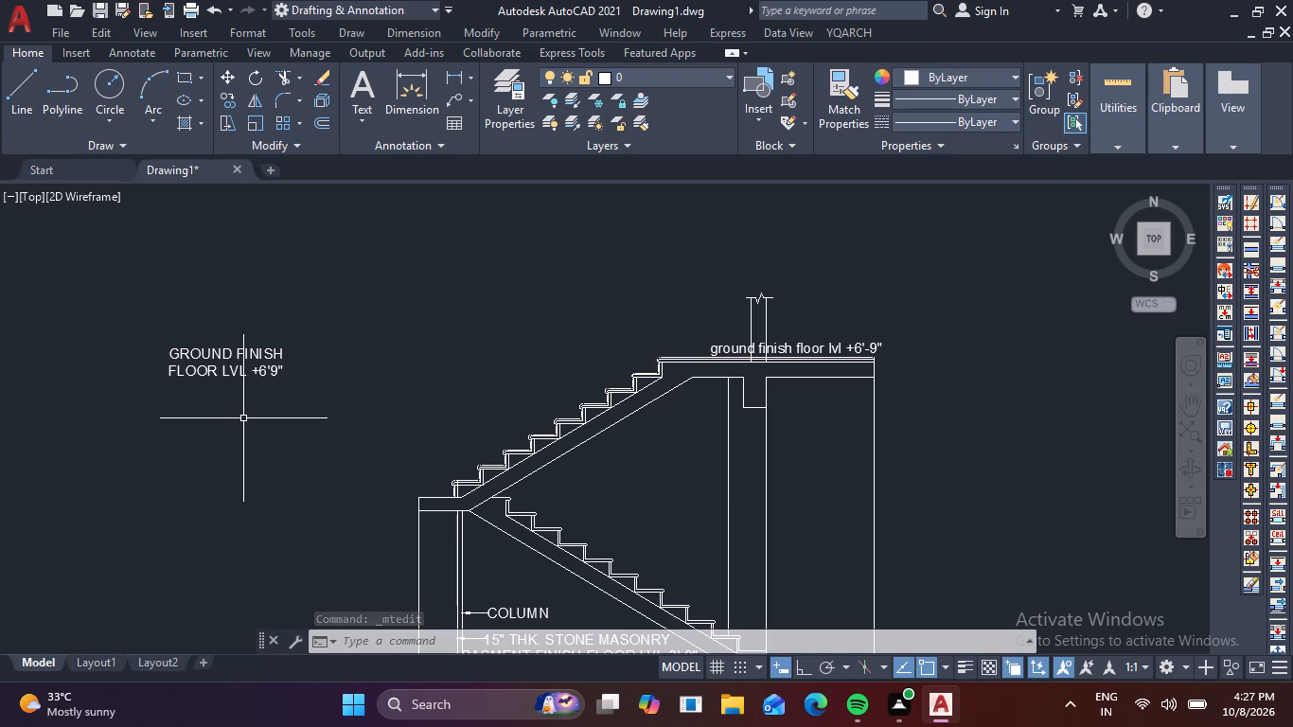
With Ortho on, draw a horizontal line about 3'-9" long just beneath the label's second line, starting below the F of "FLOOR".
text(L)
key(space)
scroll(192, 414, up, 1)
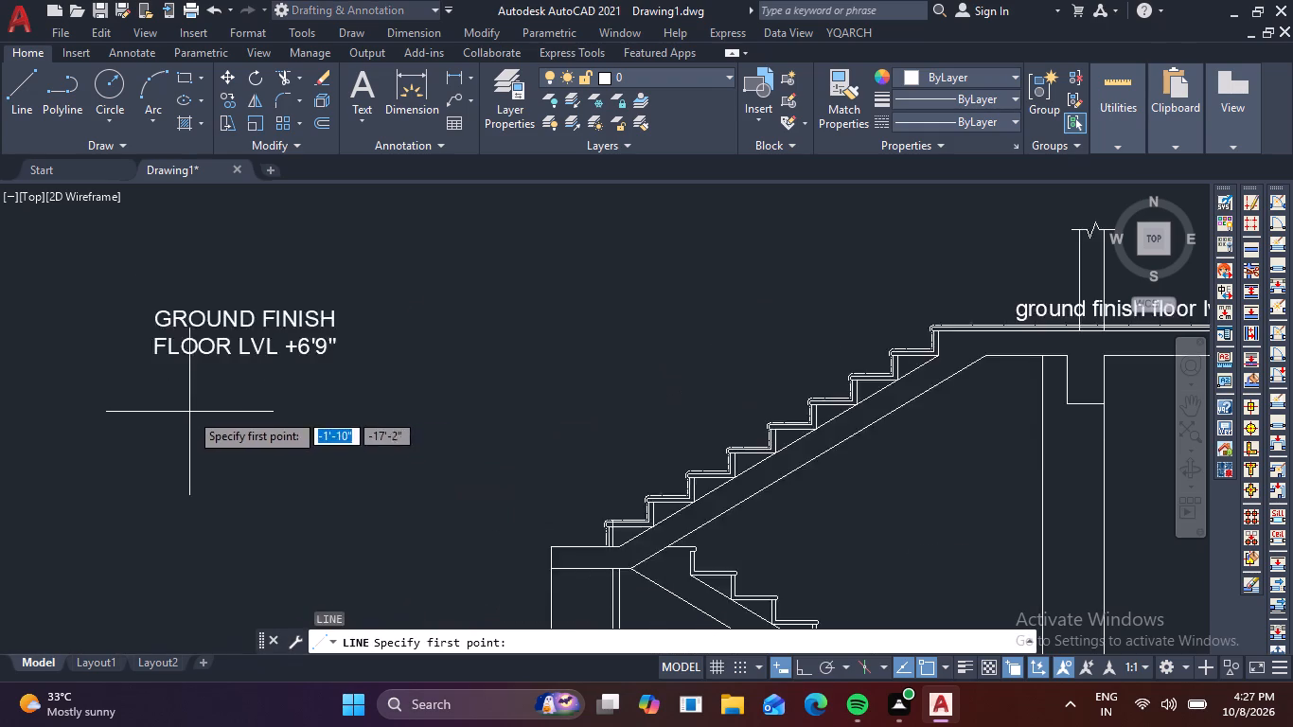
scroll(189, 411, up, 1)
scroll(134, 328, up, 3)
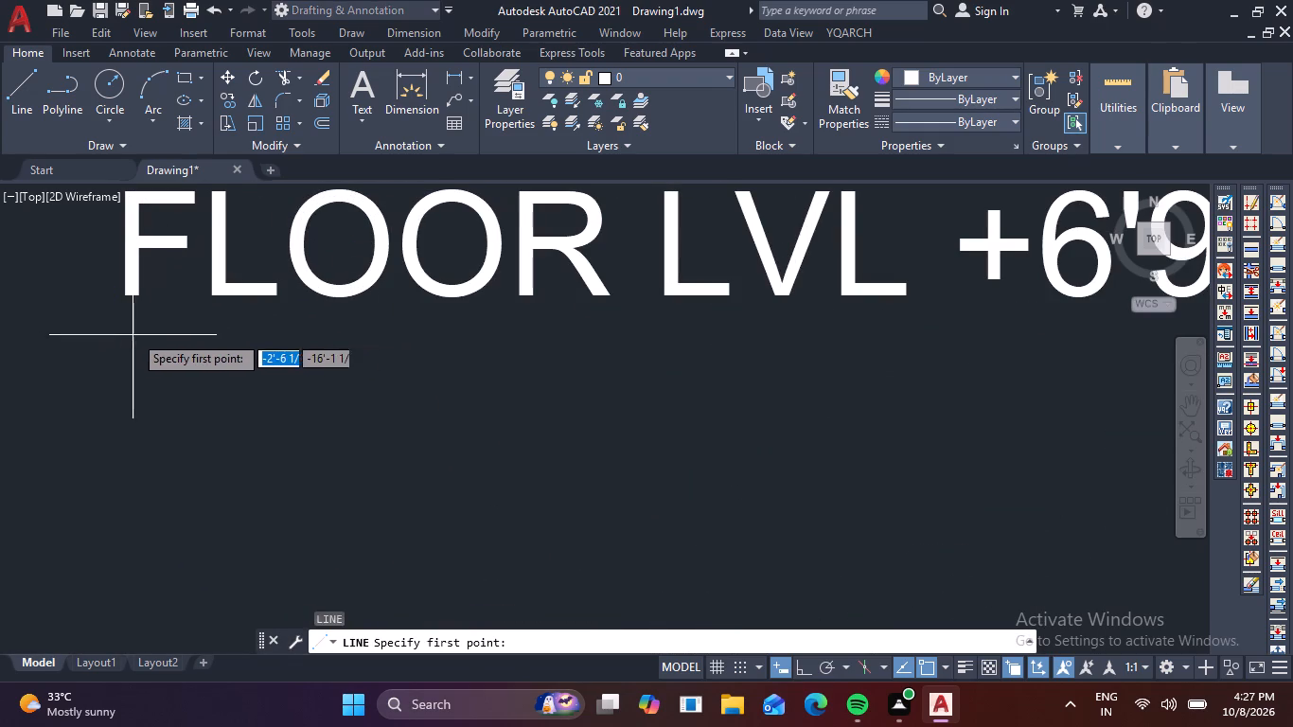
scroll(126, 321, up, 2)
click(122, 307)
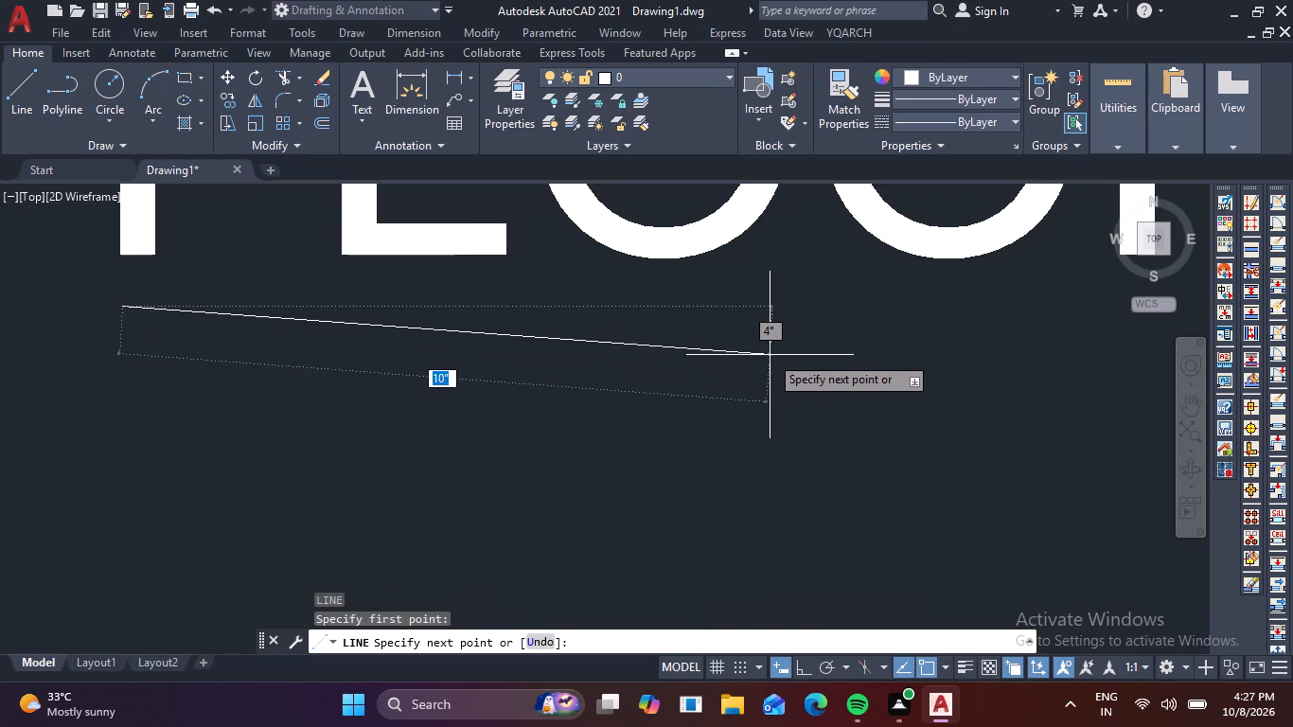
key(F8)
scroll(801, 350, down, 2)
middle_drag(860, 363, 385, 365)
scroll(853, 371, down, 3)
scroll(935, 371, up, 1)
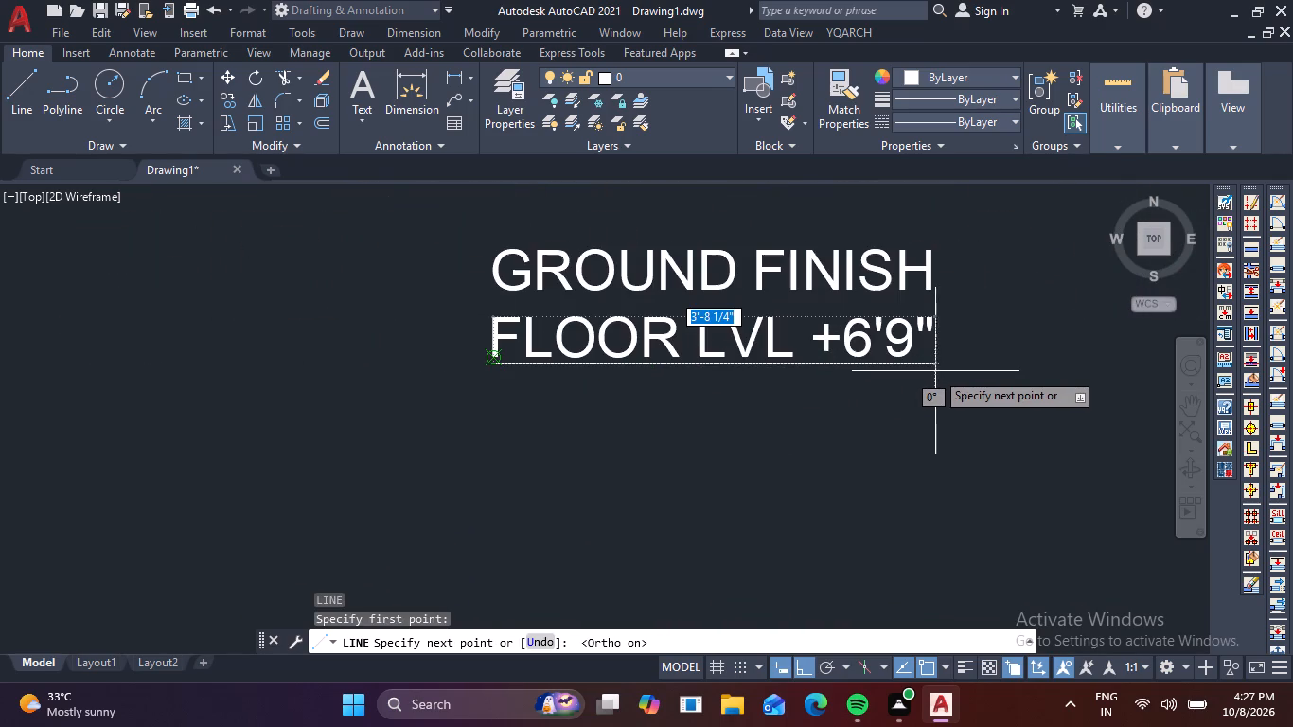
scroll(937, 365, up, 1)
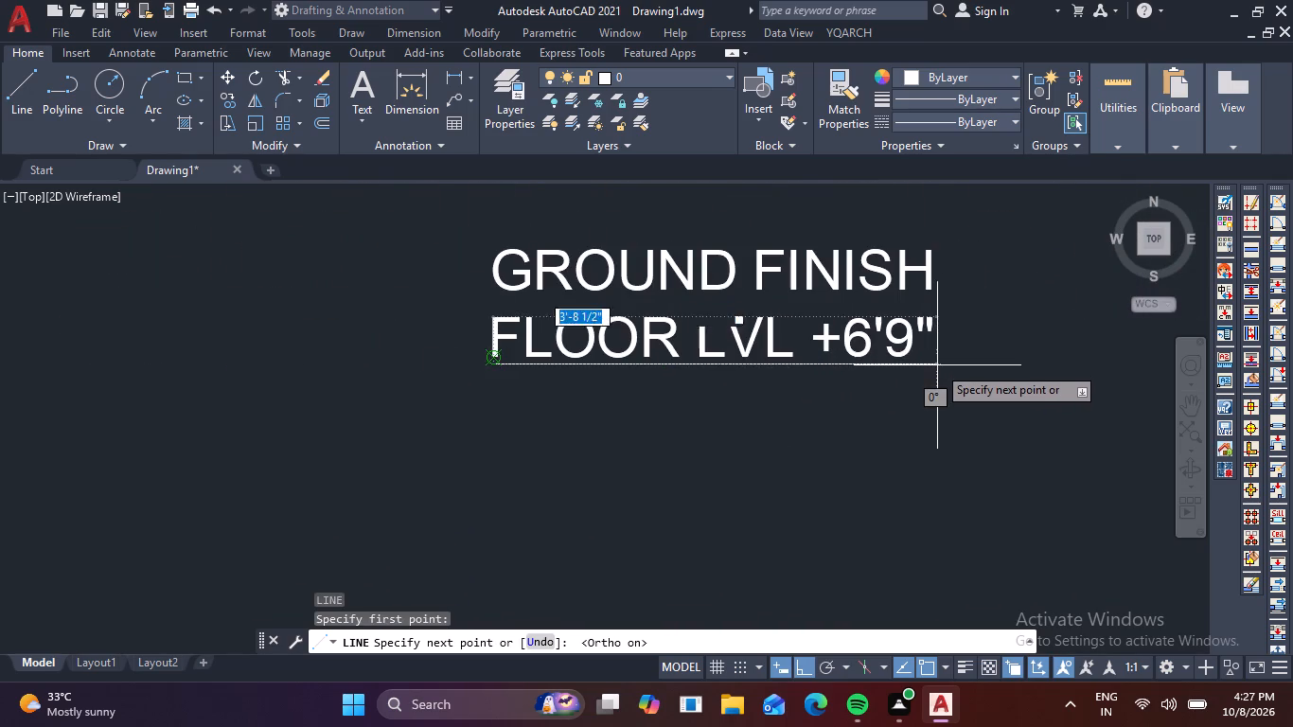
scroll(937, 365, up, 1)
click(929, 369)
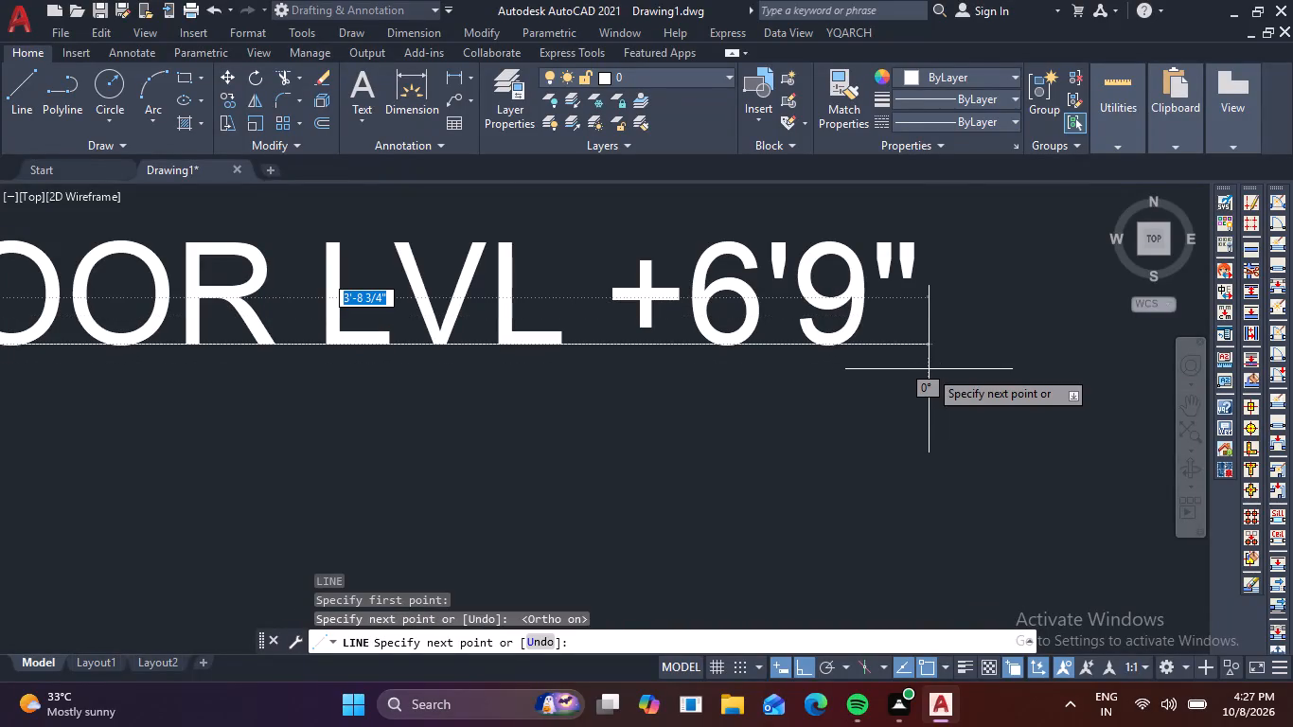
Undo the underline segment and redraw it from the same start point, about 3'-10" long, ending slightly past the label text.
scroll(1105, 474, down, 4)
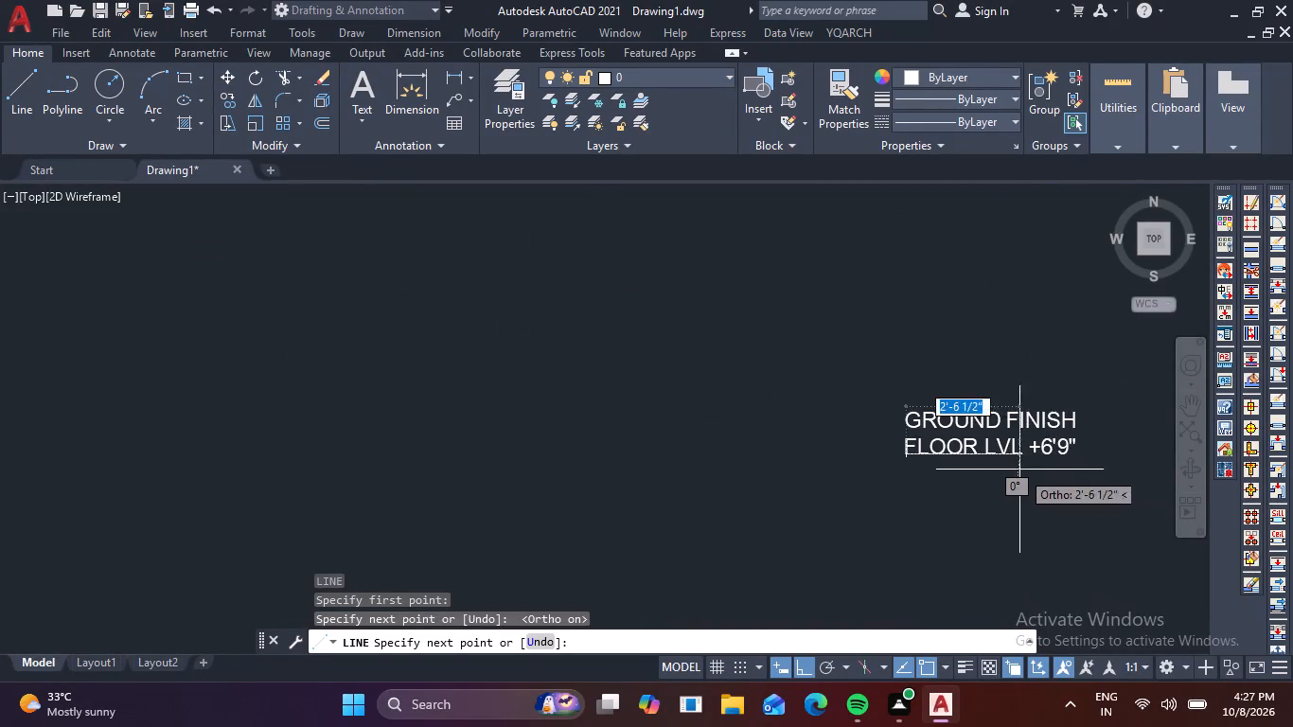
scroll(1011, 466, up, 4)
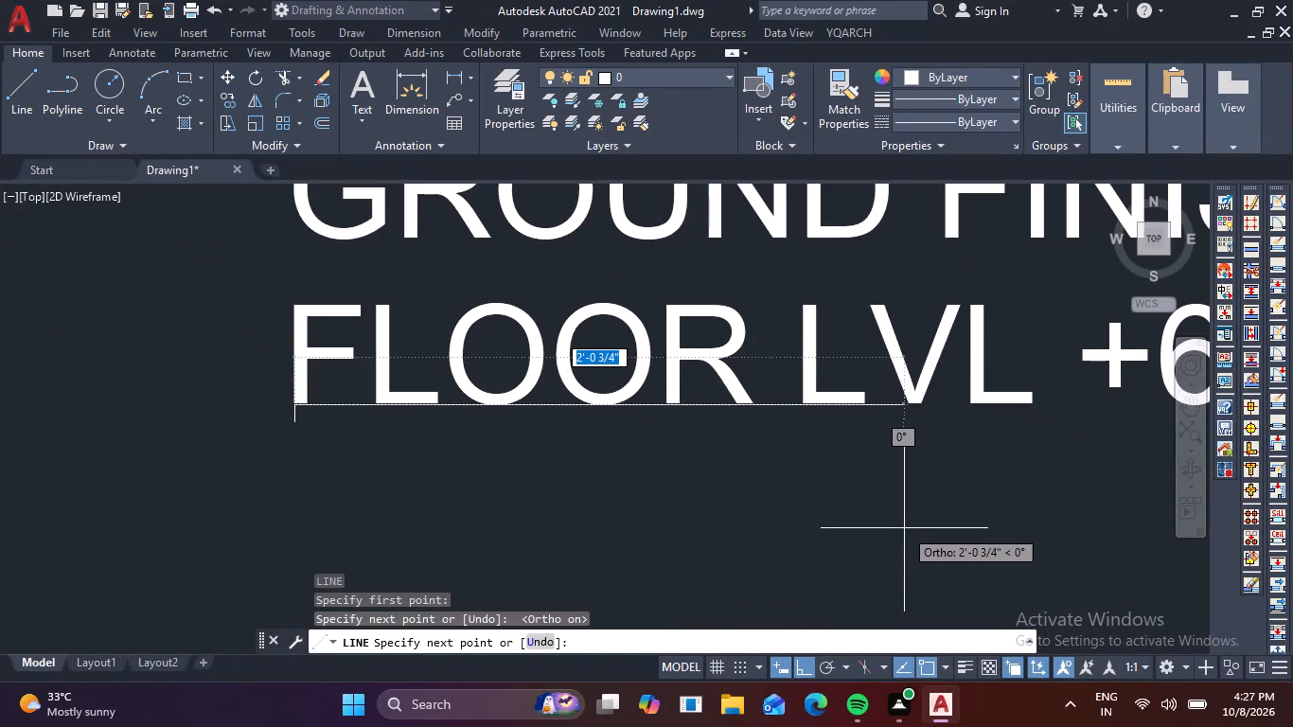
click(549, 642)
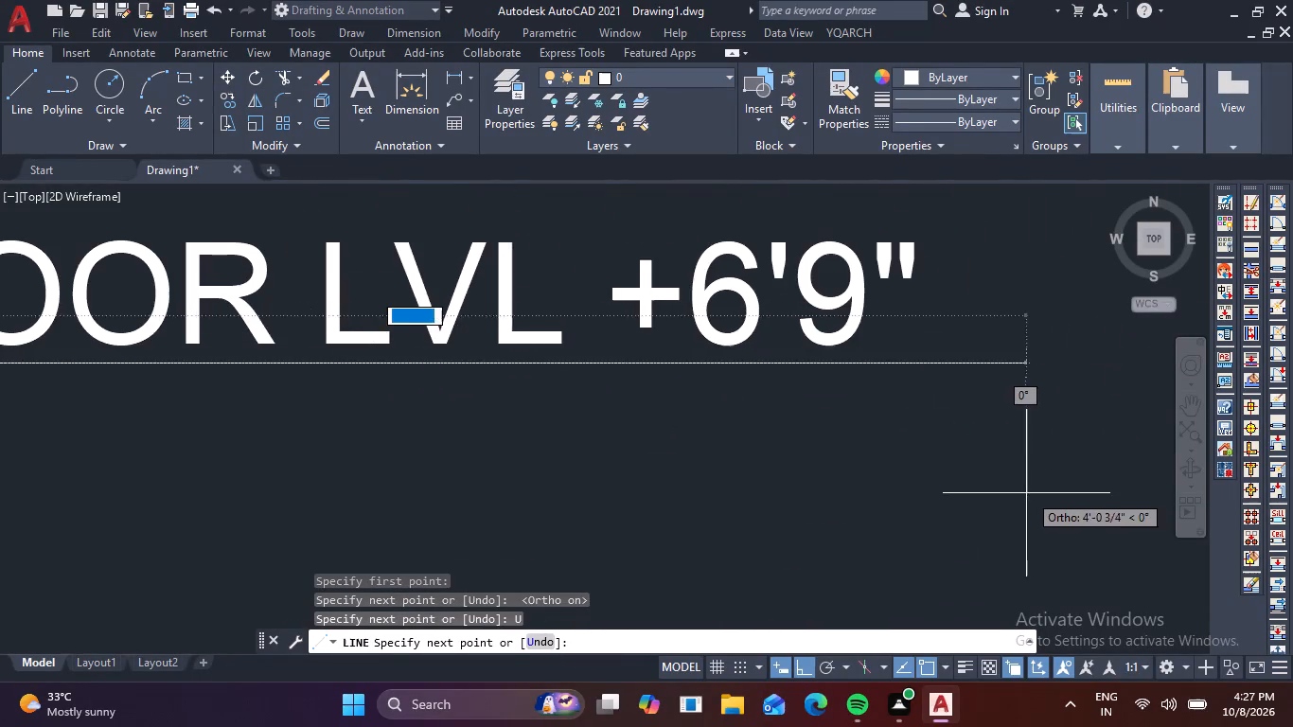
scroll(1023, 493, down, 2)
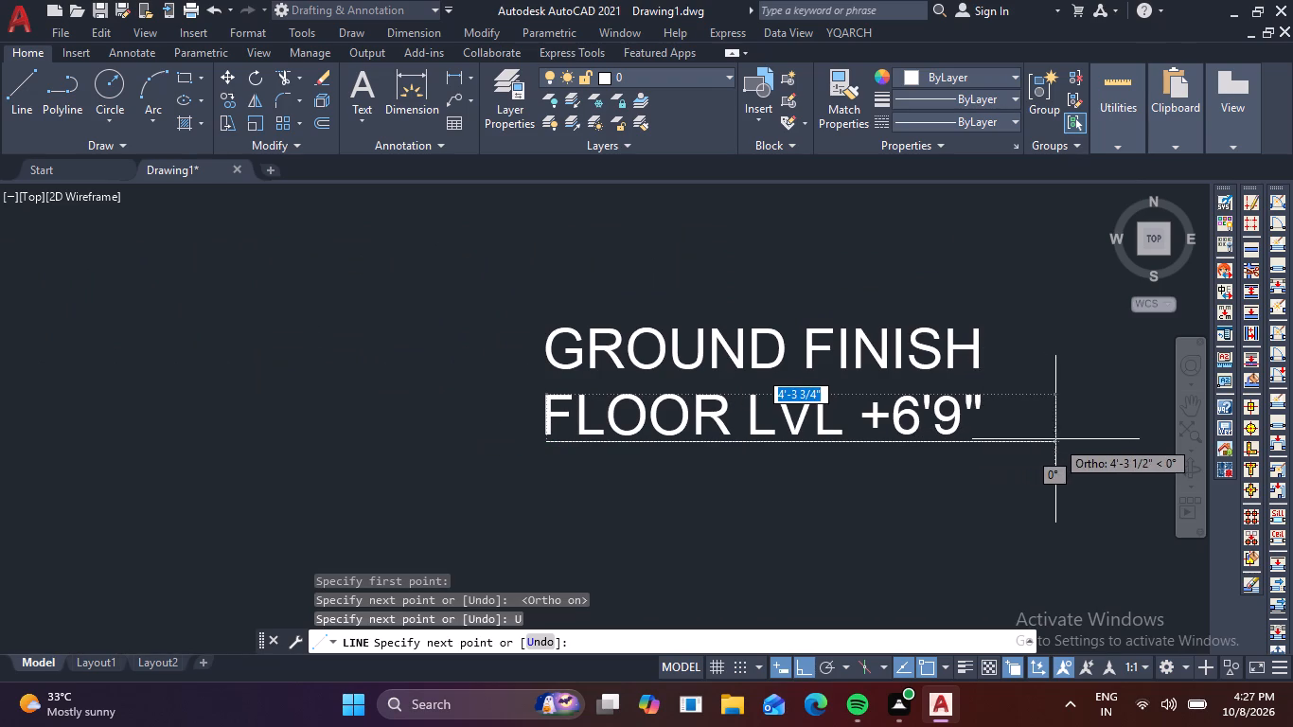
click(1002, 444)
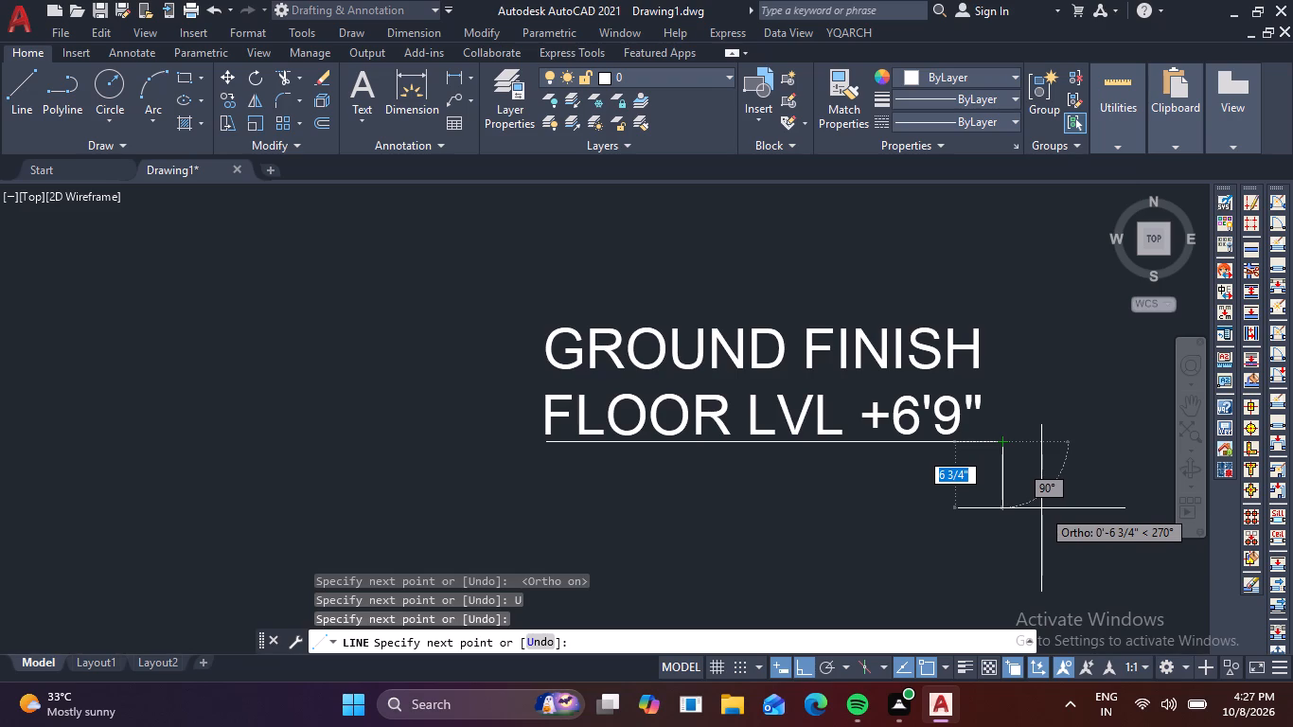
key(Escape)
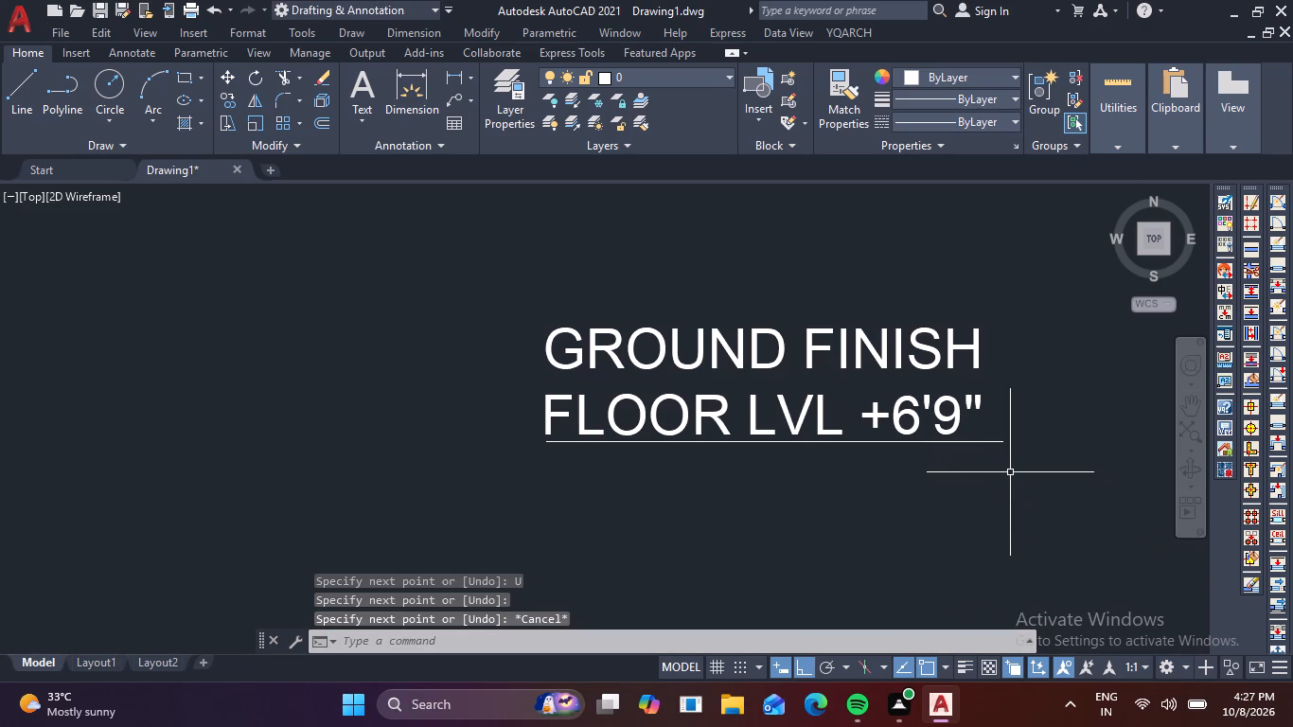
Copy the label's underline twice straight down, about 1 3/4" and about 7" below the original line.
click(1008, 449)
click(1000, 432)
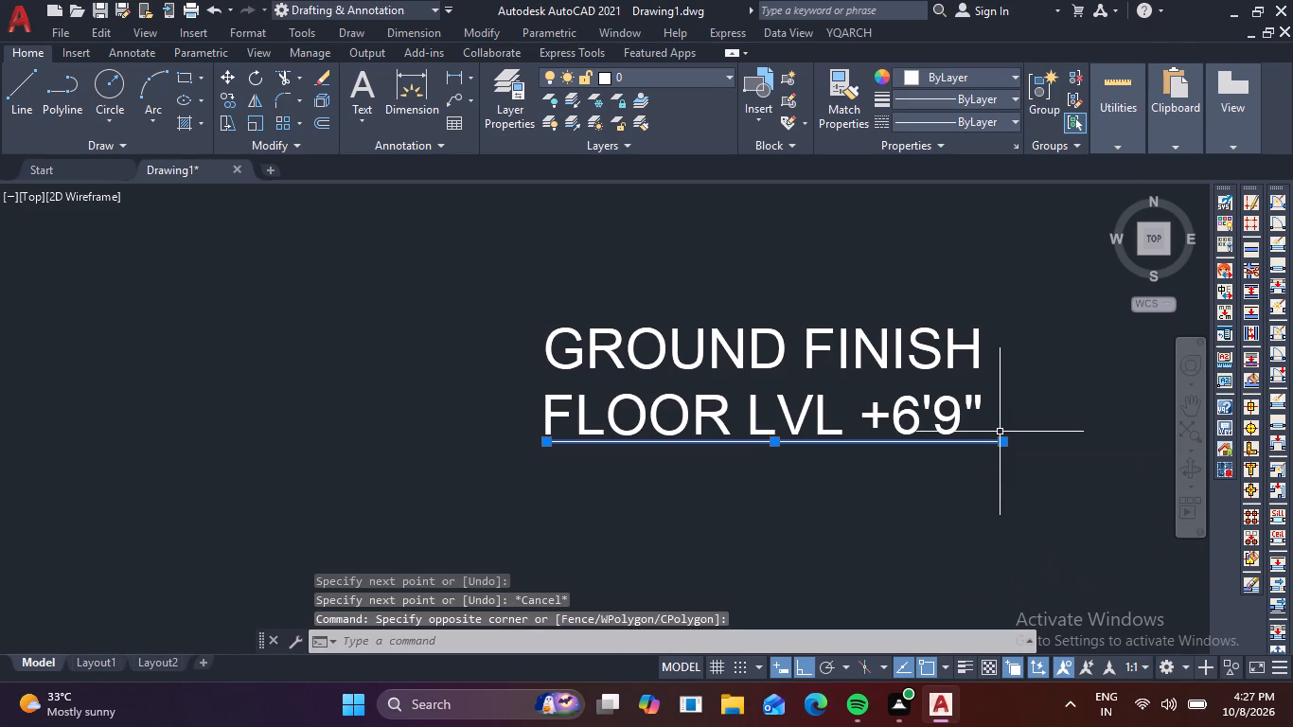
key(c)
key(l)
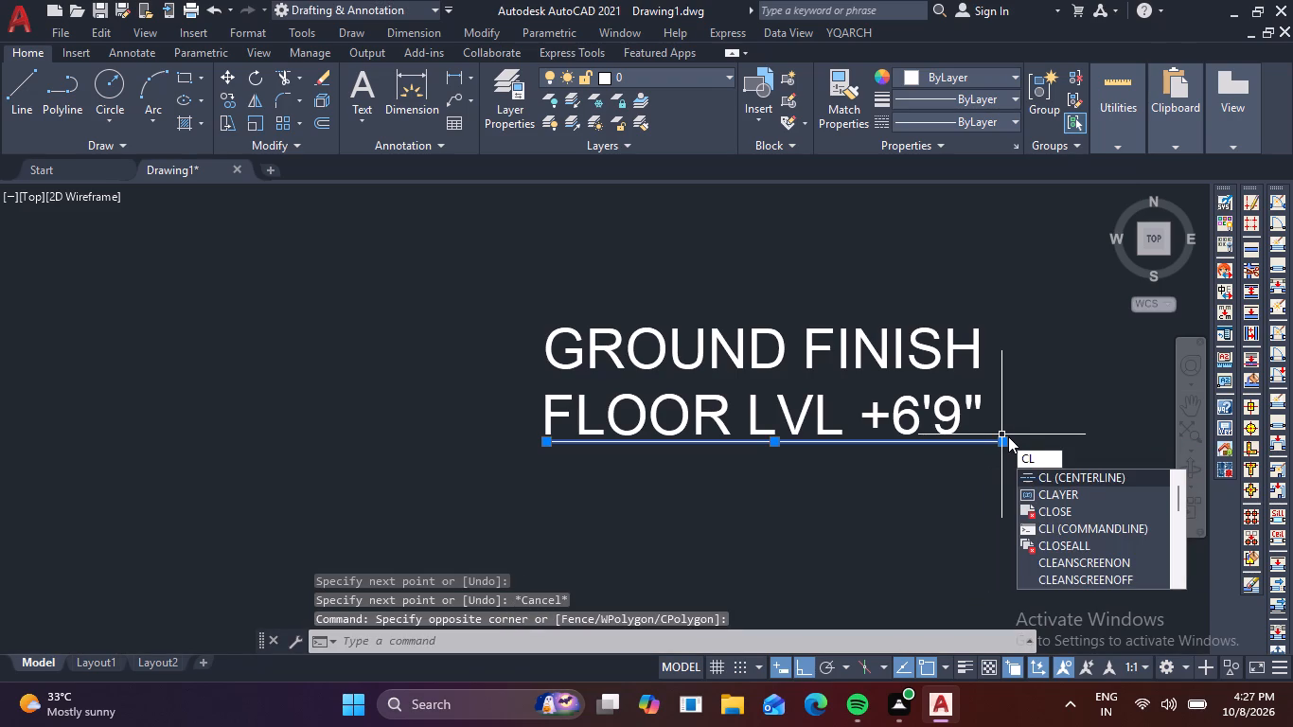
key(BackSpace)
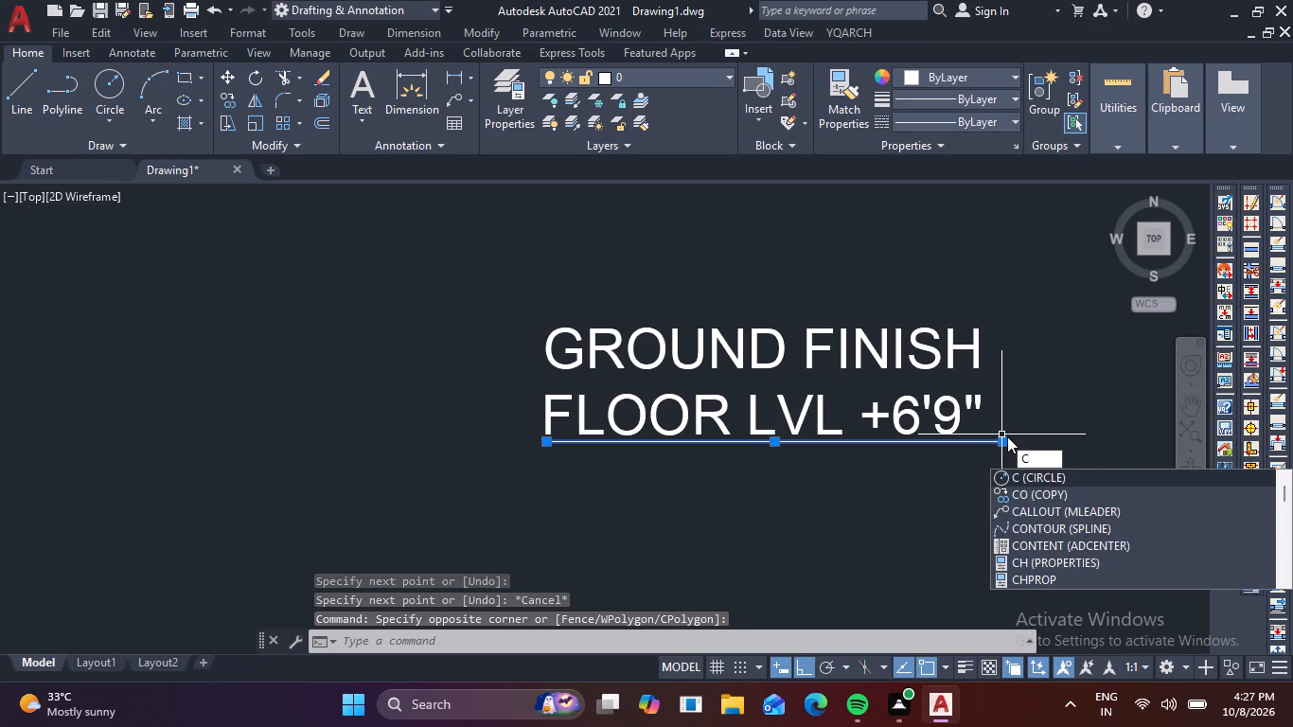
text(O)
key(space)
click(1001, 434)
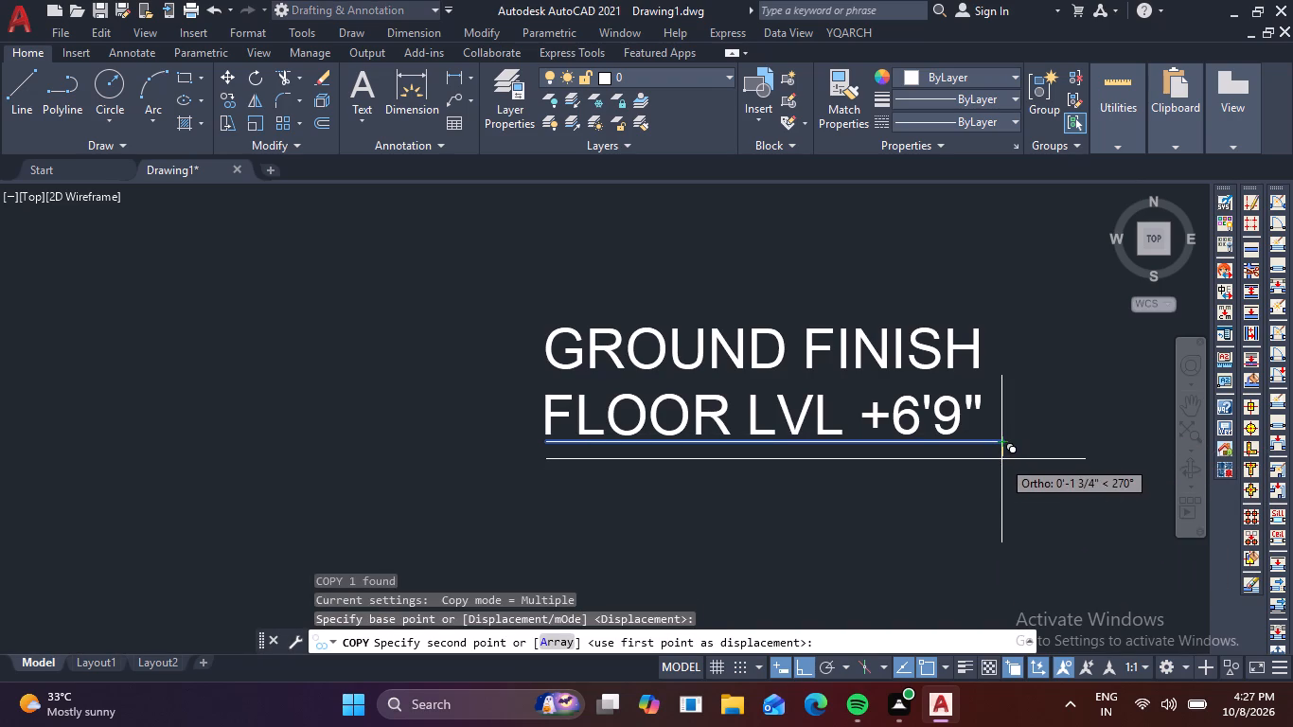
click(999, 459)
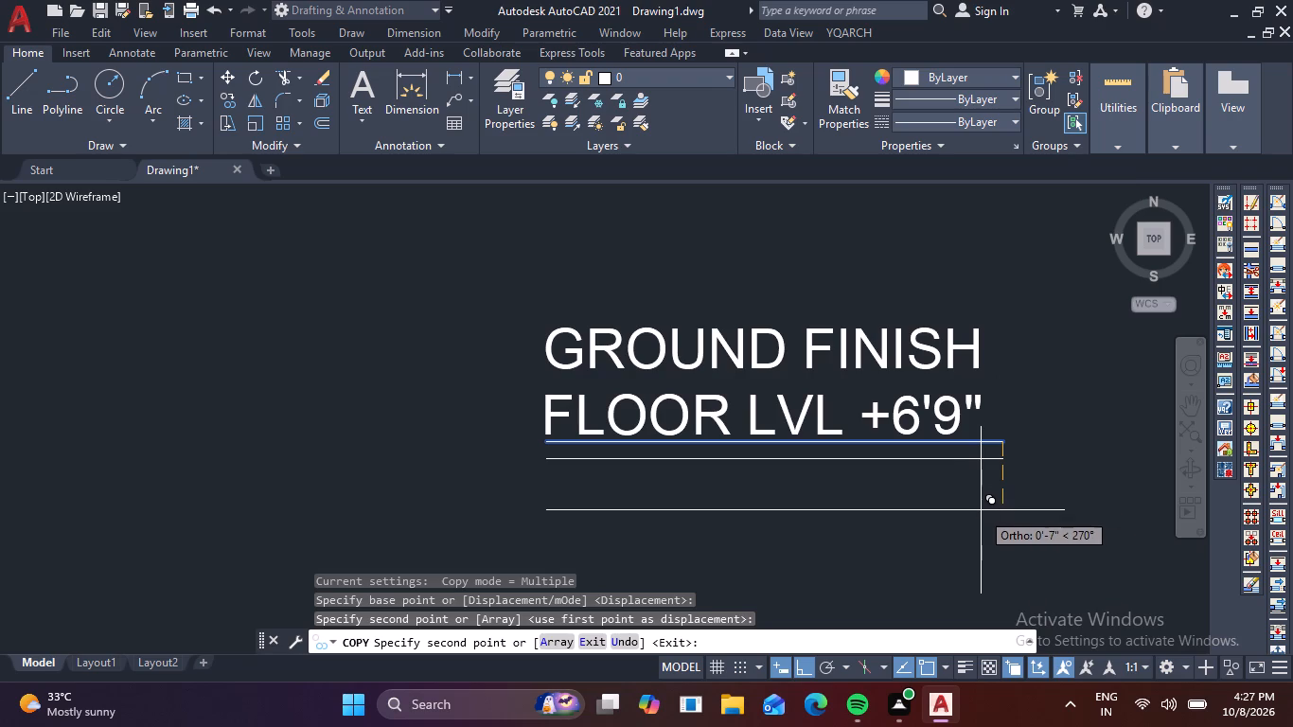
click(981, 513)
scroll(984, 541, down, 1)
middle_drag(980, 545, 955, 461)
scroll(965, 529, down, 1)
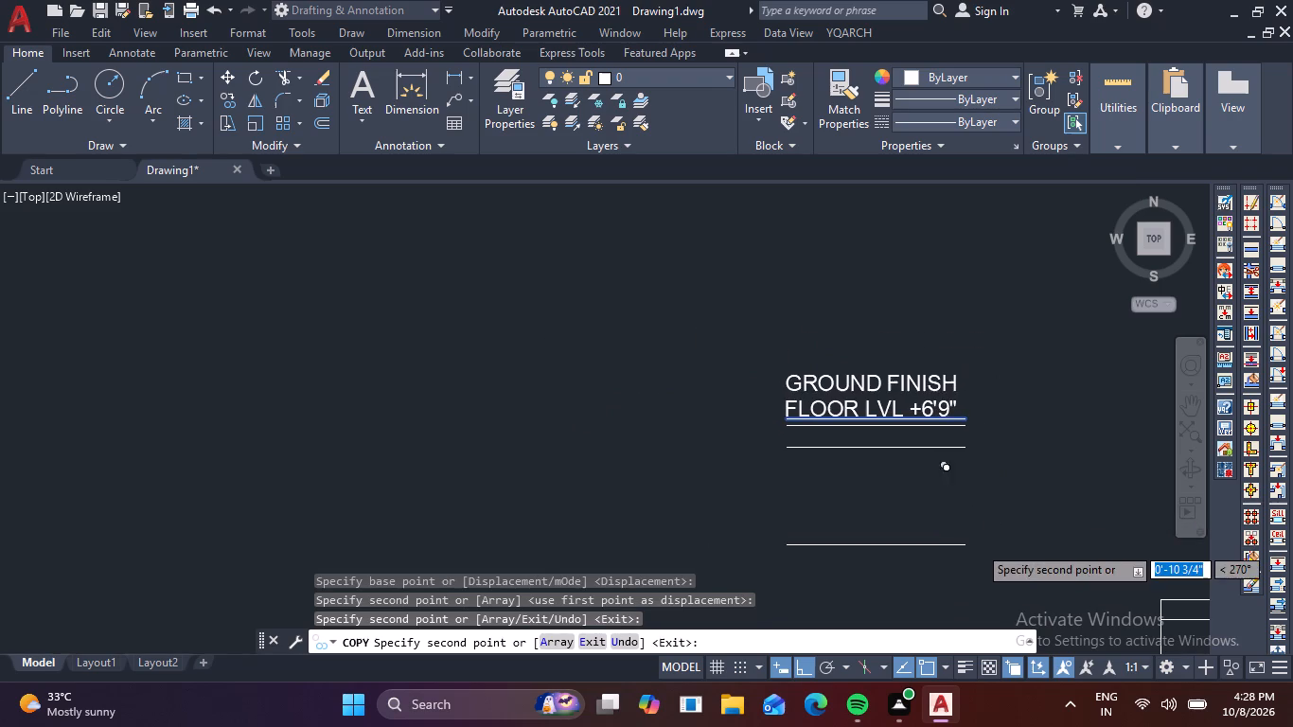
key(Escape)
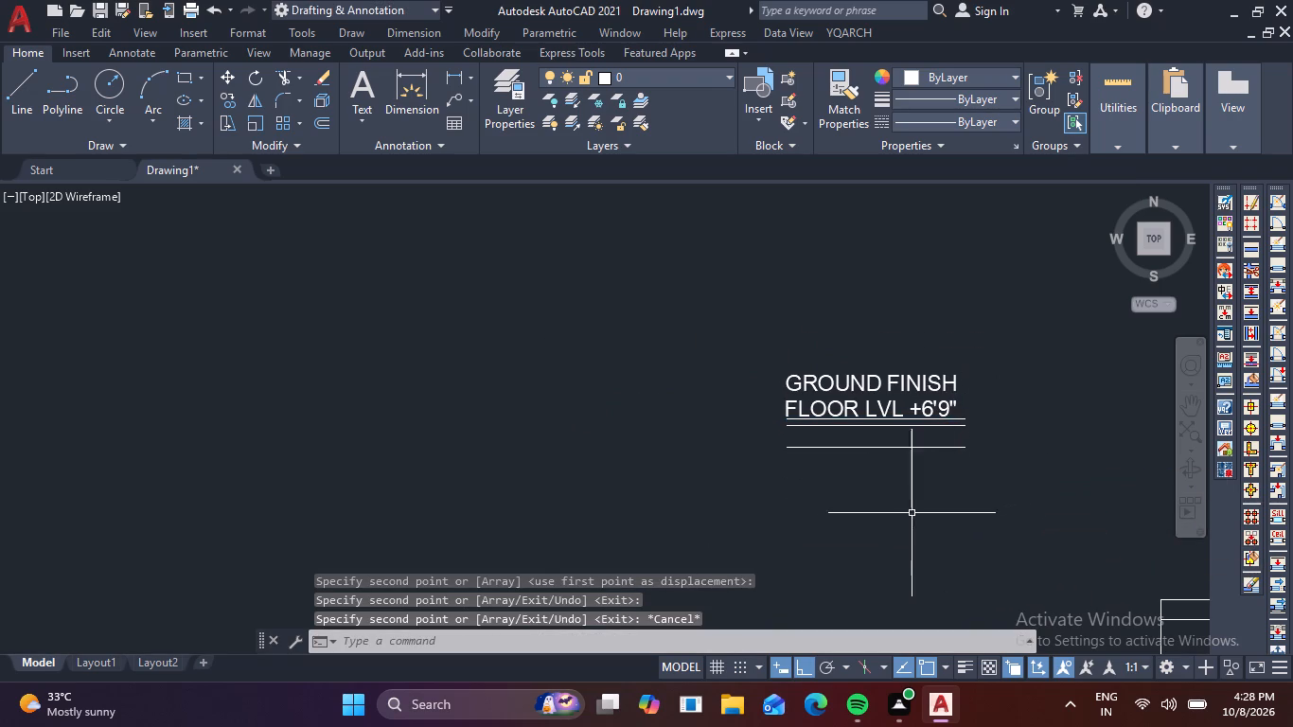
Copy the two-line GROUND FINISH FLOOR LVL label about 2'-6" straight down, below the lines.
click(851, 392)
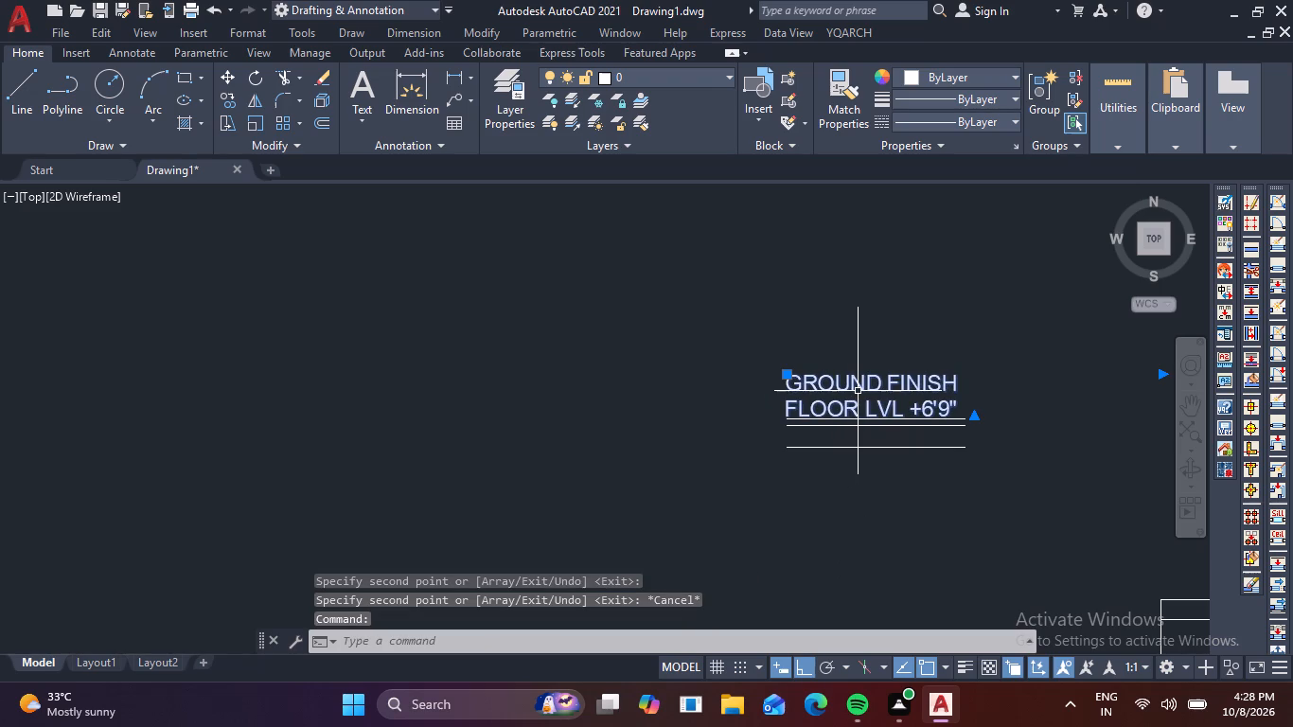
key(c)
key(o)
key(space)
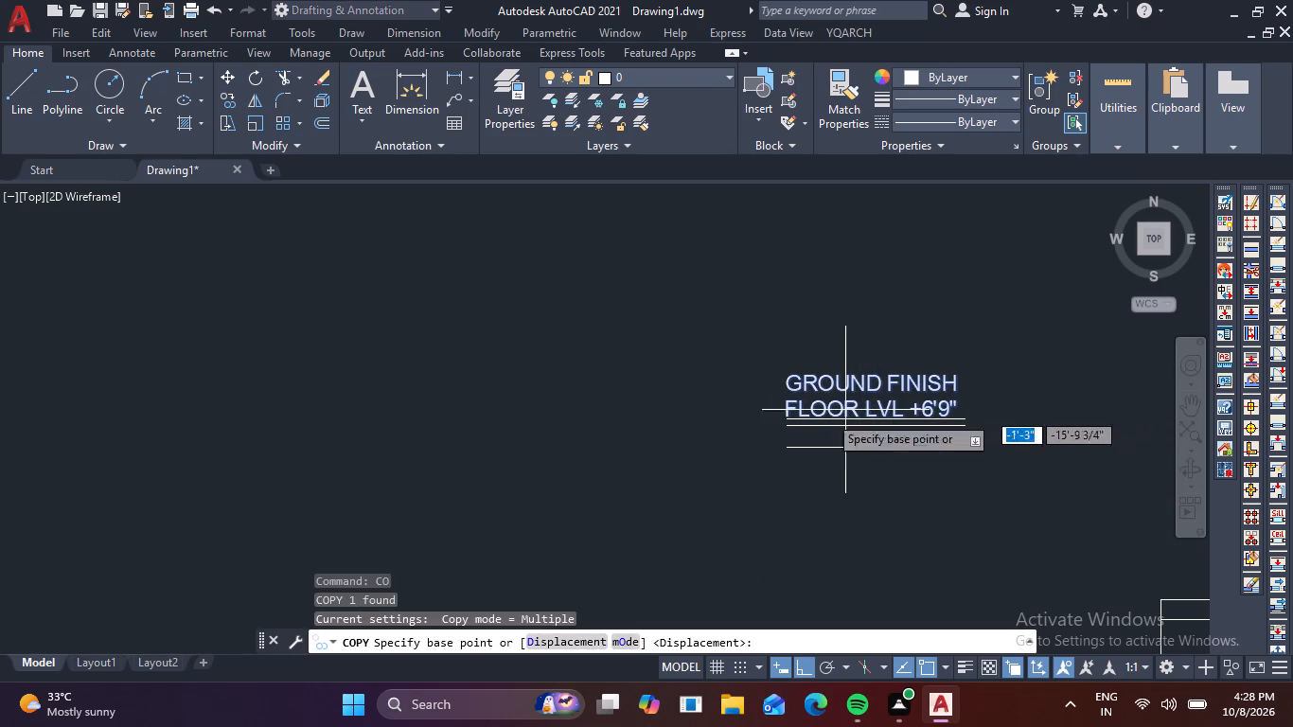
click(791, 411)
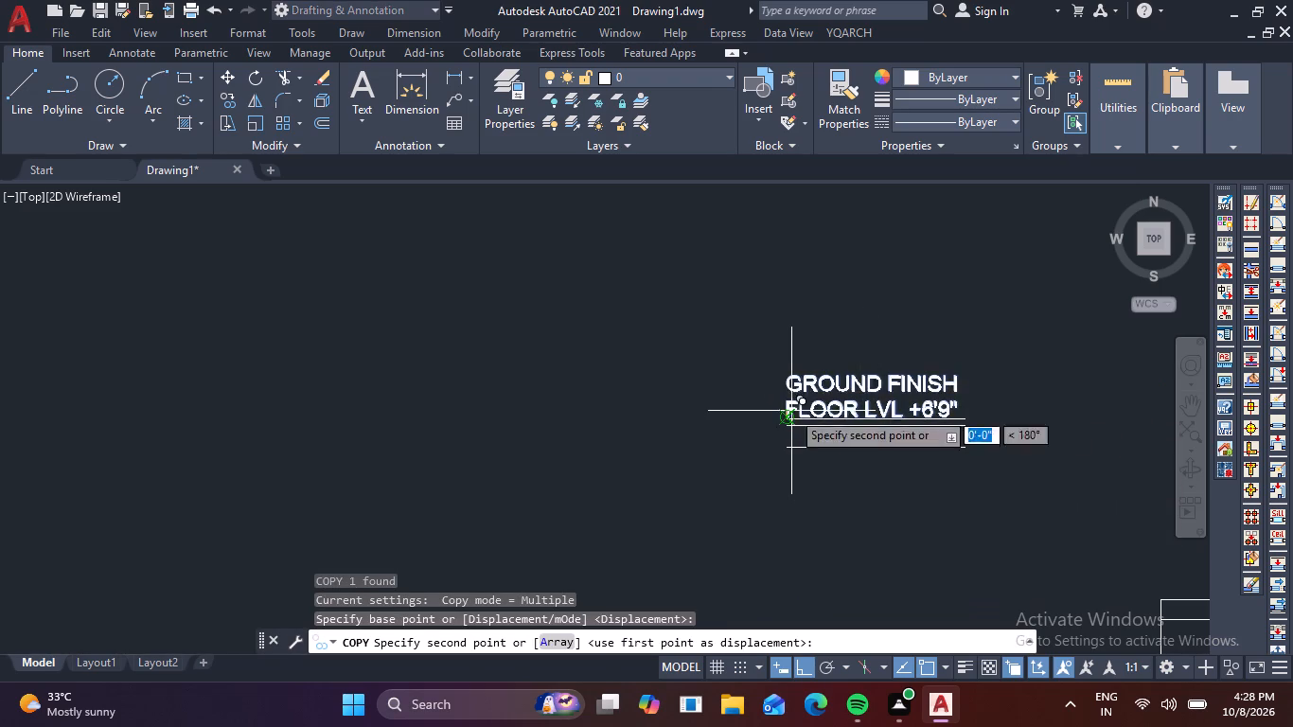
click(788, 534)
key(Escape)
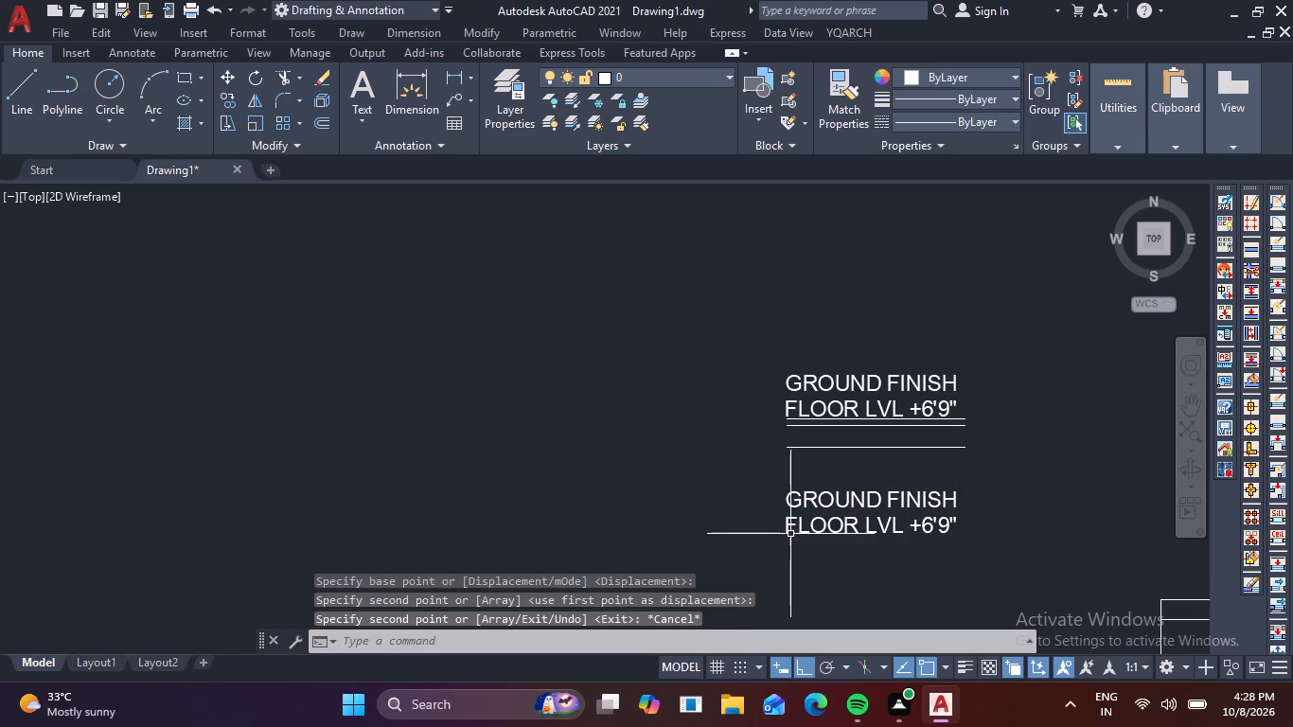
Replace the whole text of the lower label copy with "LVL+2'3"".
double_click(931, 529)
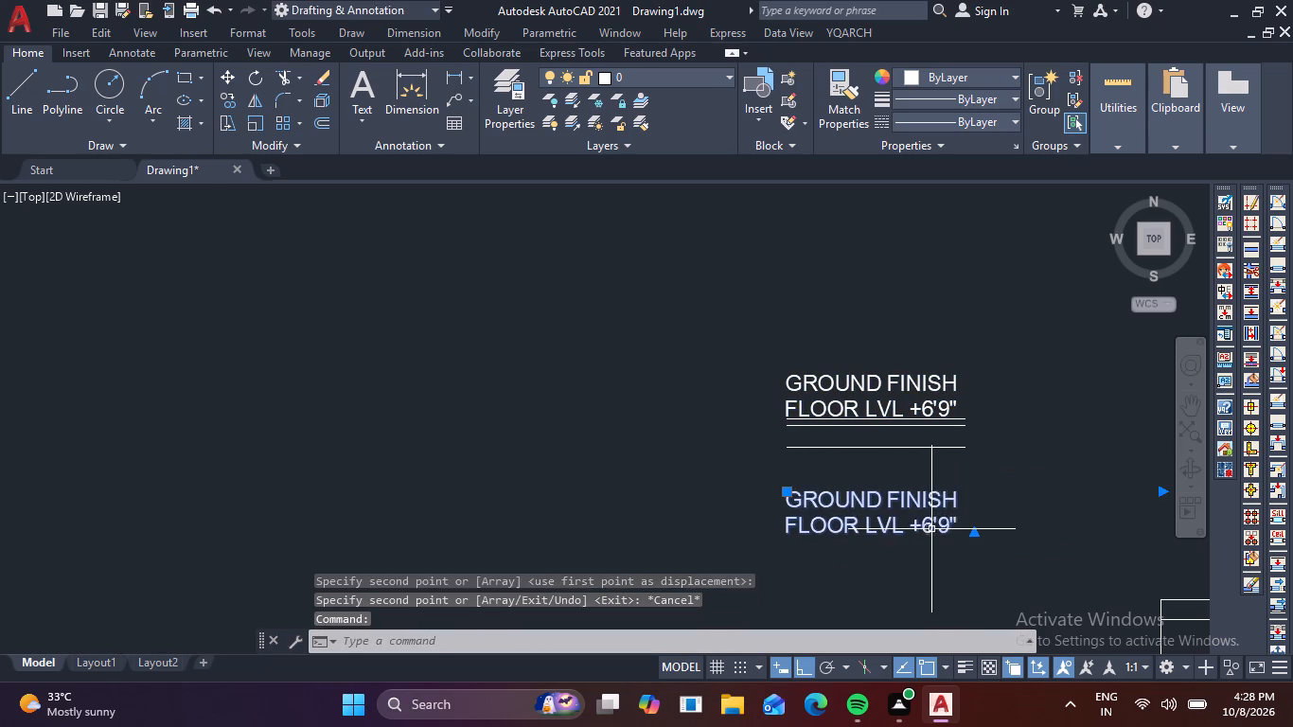
click(967, 523)
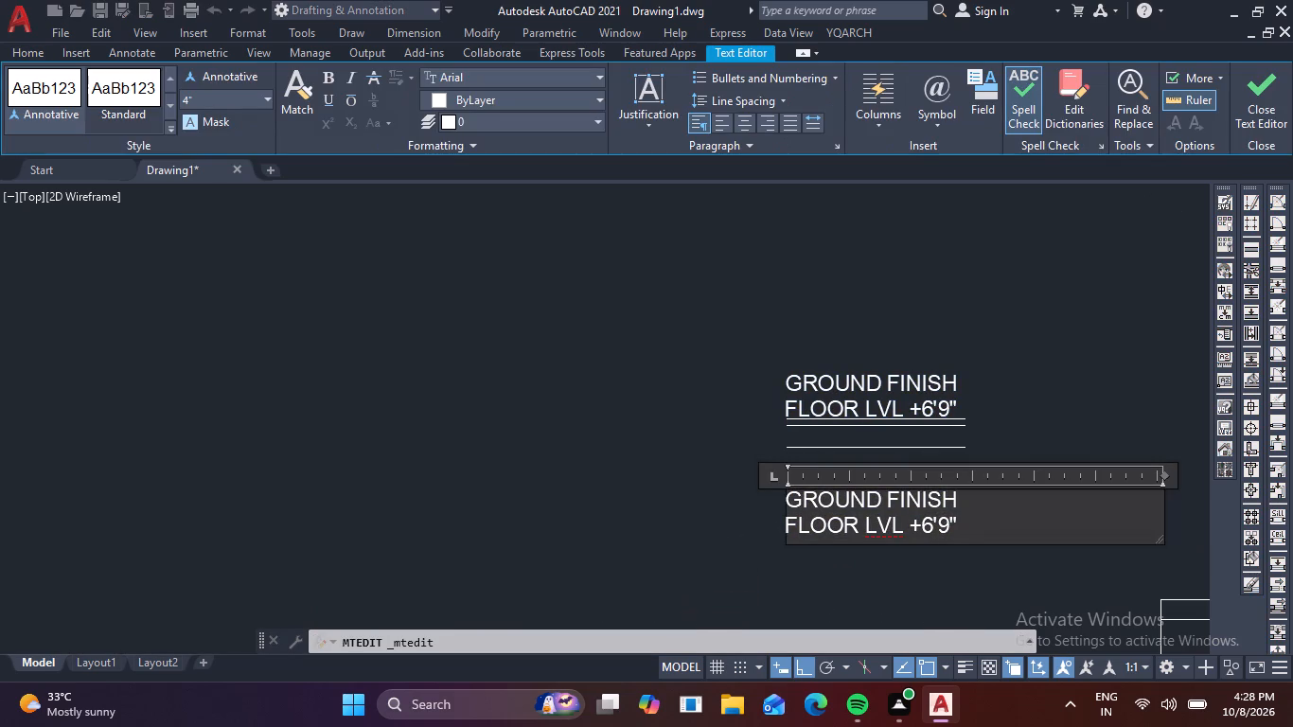
key(BackSpace)
key(BackSpace)
key(BackSpace)
key(BackSpace)
key(BackSpace)
key(BackSpace)
key(BackSpace)
key(BackSpace)
key(BackSpace)
key(BackSpace)
key(BackSpace)
key(BackSpace)
key(BackSpace)
key(BackSpace)
key(BackSpace)
key(BackSpace)
key(BackSpace)
key(BackSpace)
key(BackSpace)
key(BackSpace)
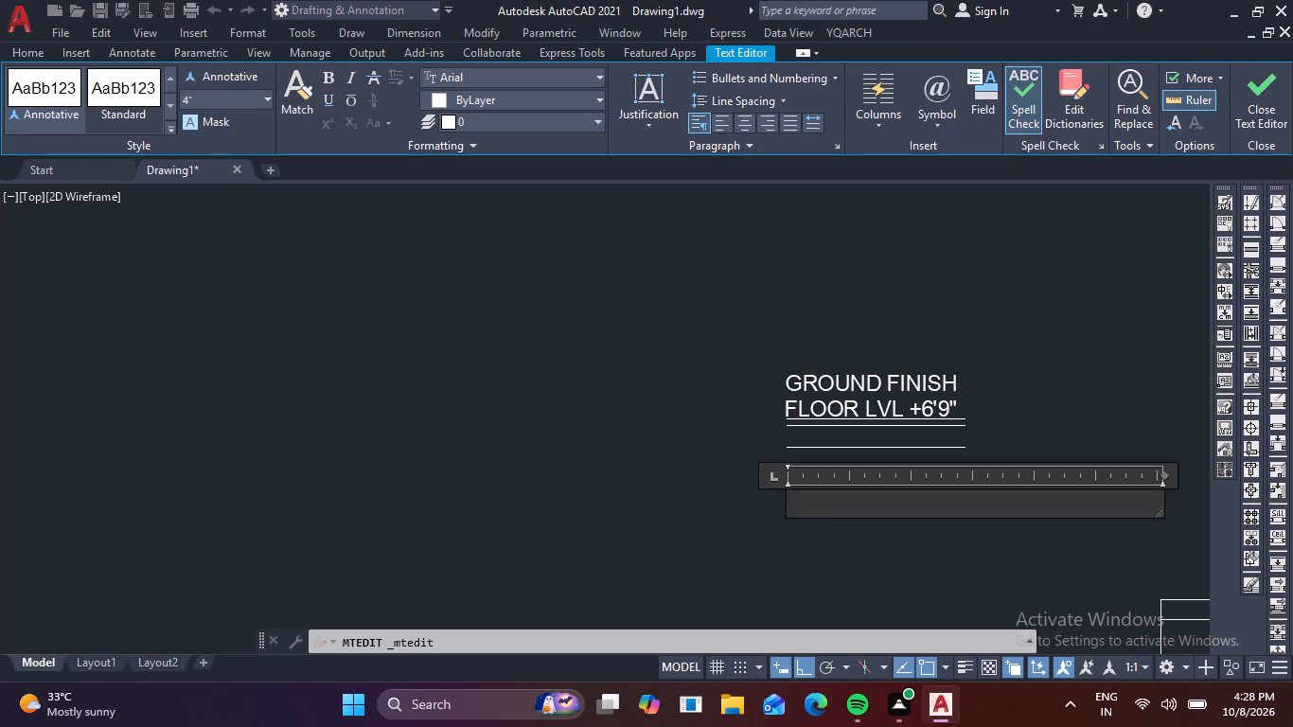
text(LVL)
key(shift+plus)
text(2'3)
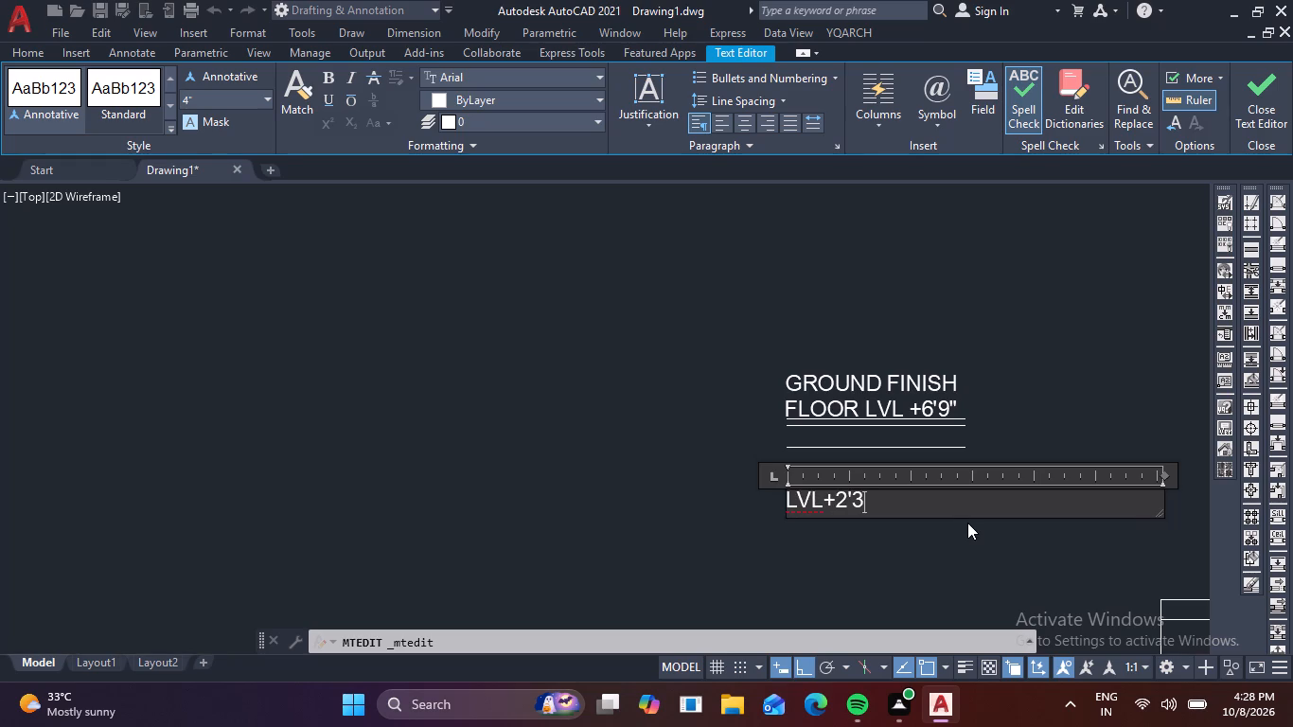
key(shift+quotedbl)
Make all of the LVL+2'3" text bold and underlined, and finish editing it.
drag(954, 526, 776, 512)
double_click(812, 500)
drag(884, 504, 756, 497)
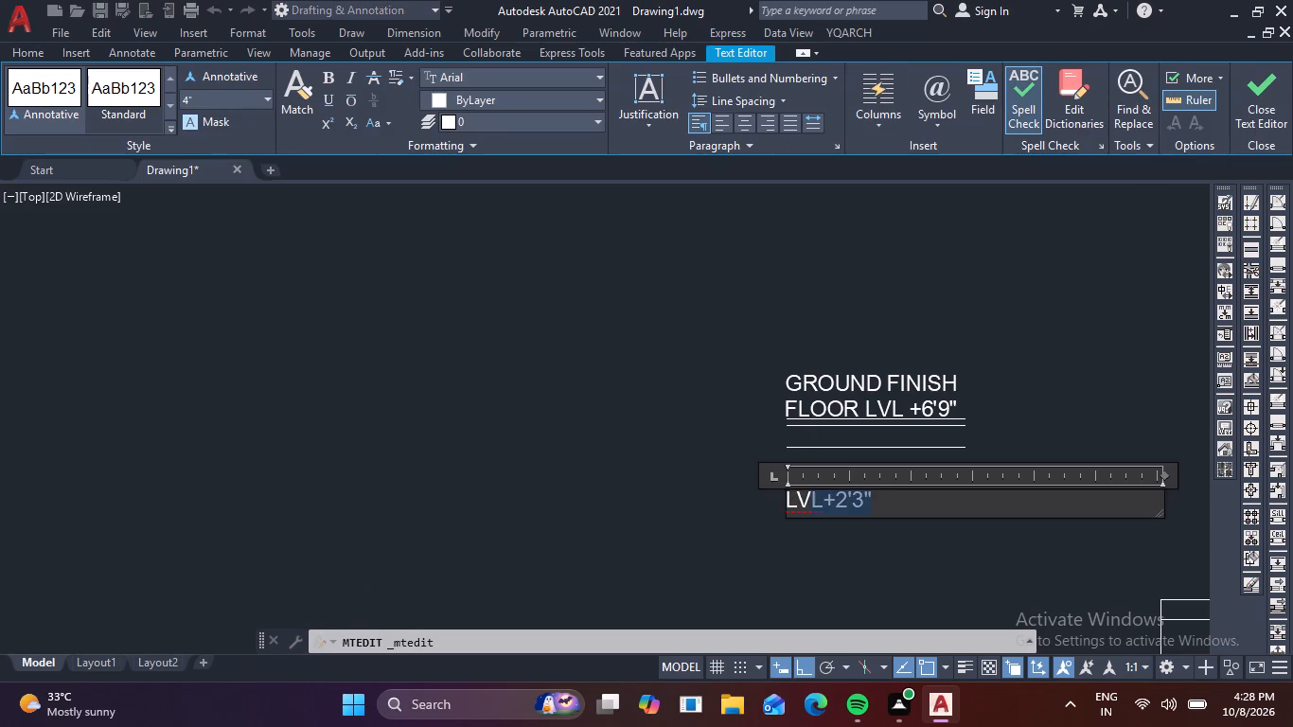
drag(756, 497, 726, 488)
click(326, 73)
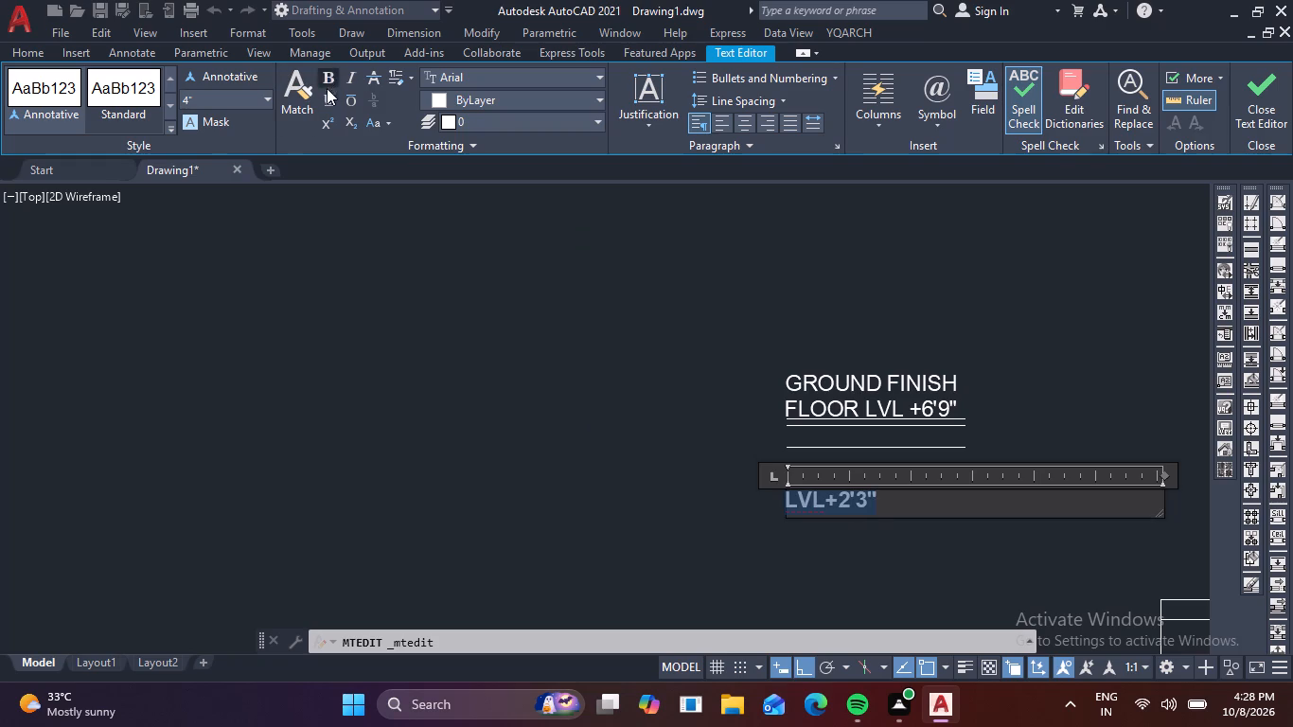
click(324, 98)
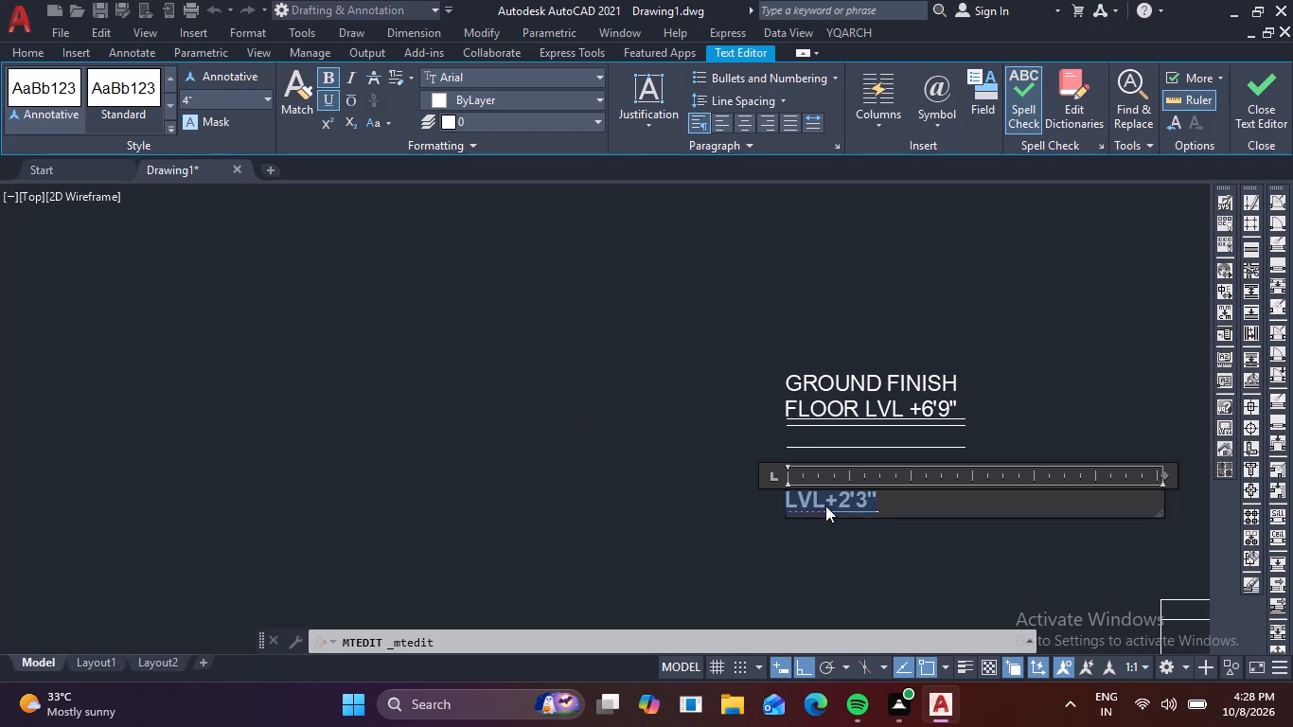
click(904, 541)
Make both lines of the GROUND FINISH FLOOR LVL +6'9" label bold and finish editing.
double_click(948, 408)
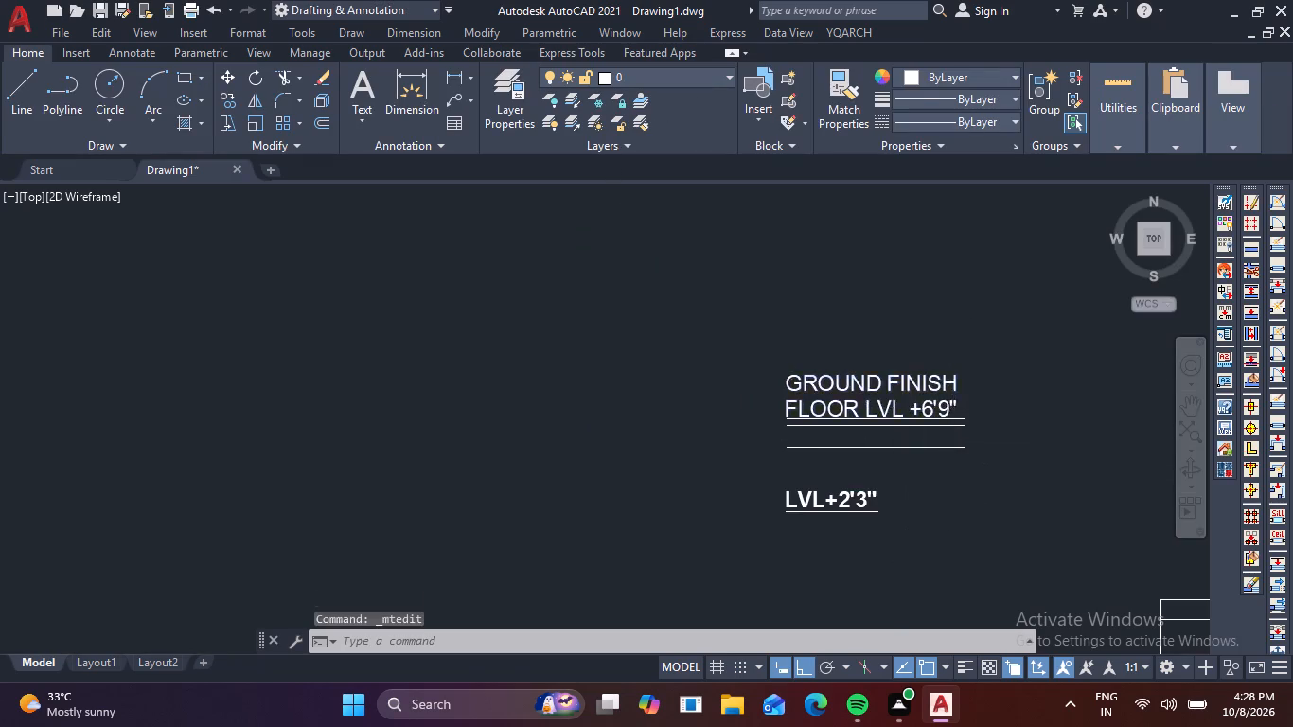
drag(963, 406, 736, 354)
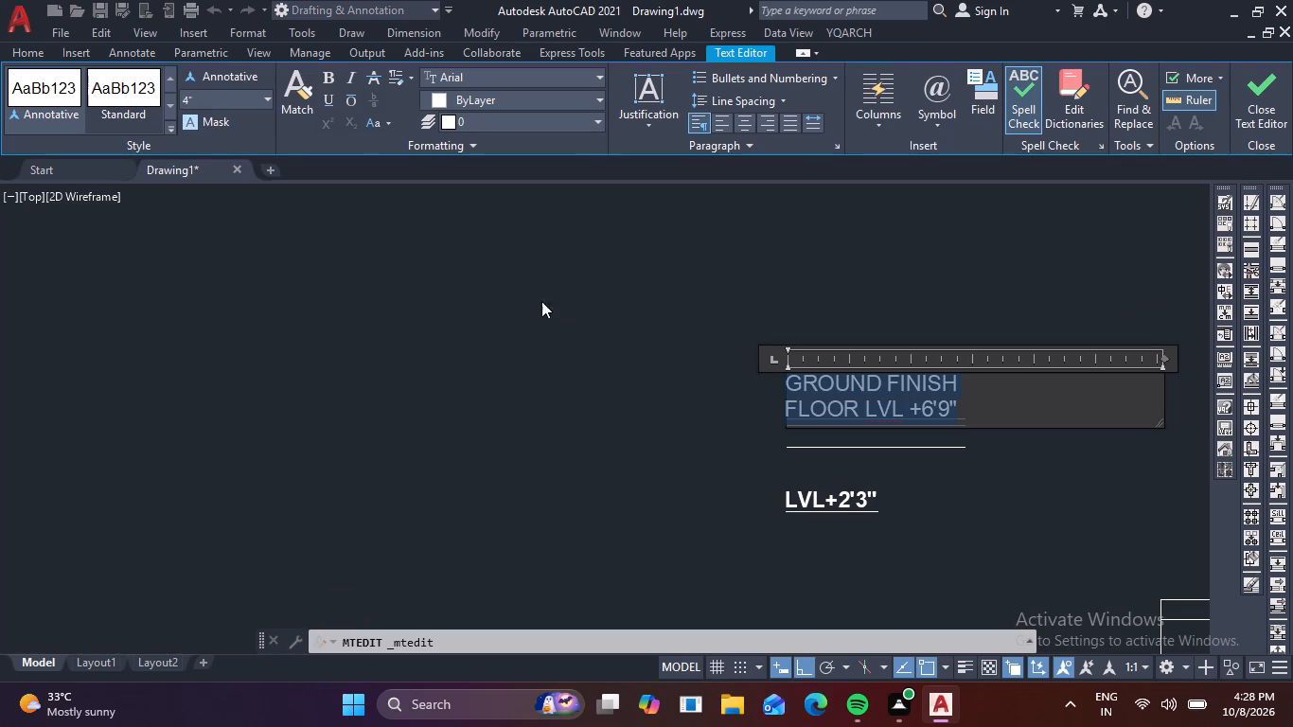
click(325, 70)
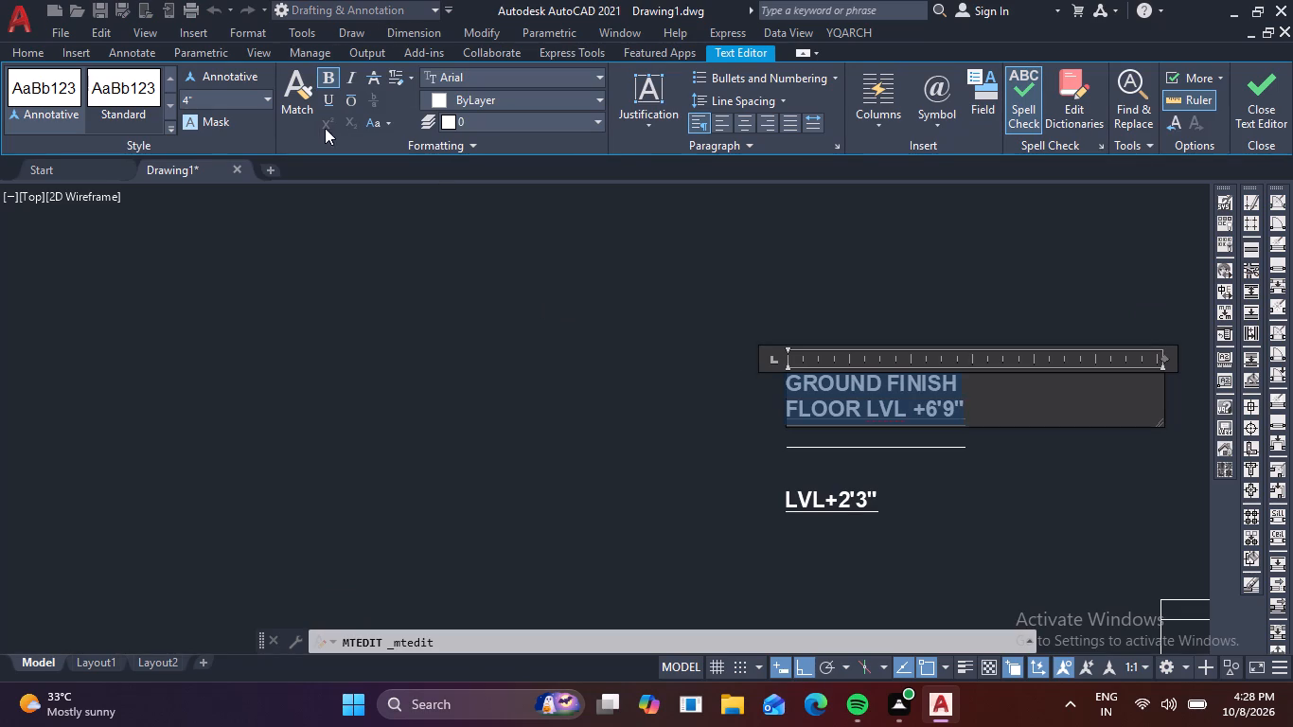
click(579, 463)
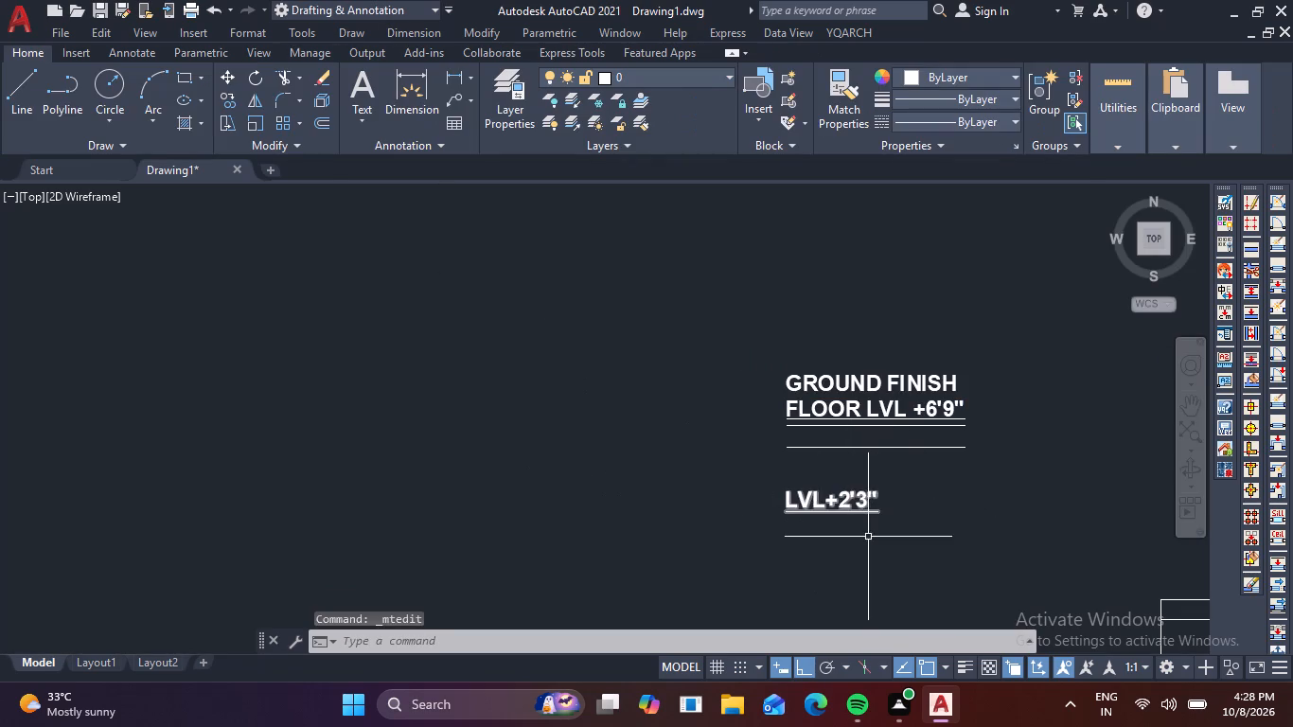
Copy the LVL+2'3" label three times straight down in a column, the first about 1'-2 1/2" and the last about 3'-10 1/2" below.
middle_drag(870, 541, 858, 462)
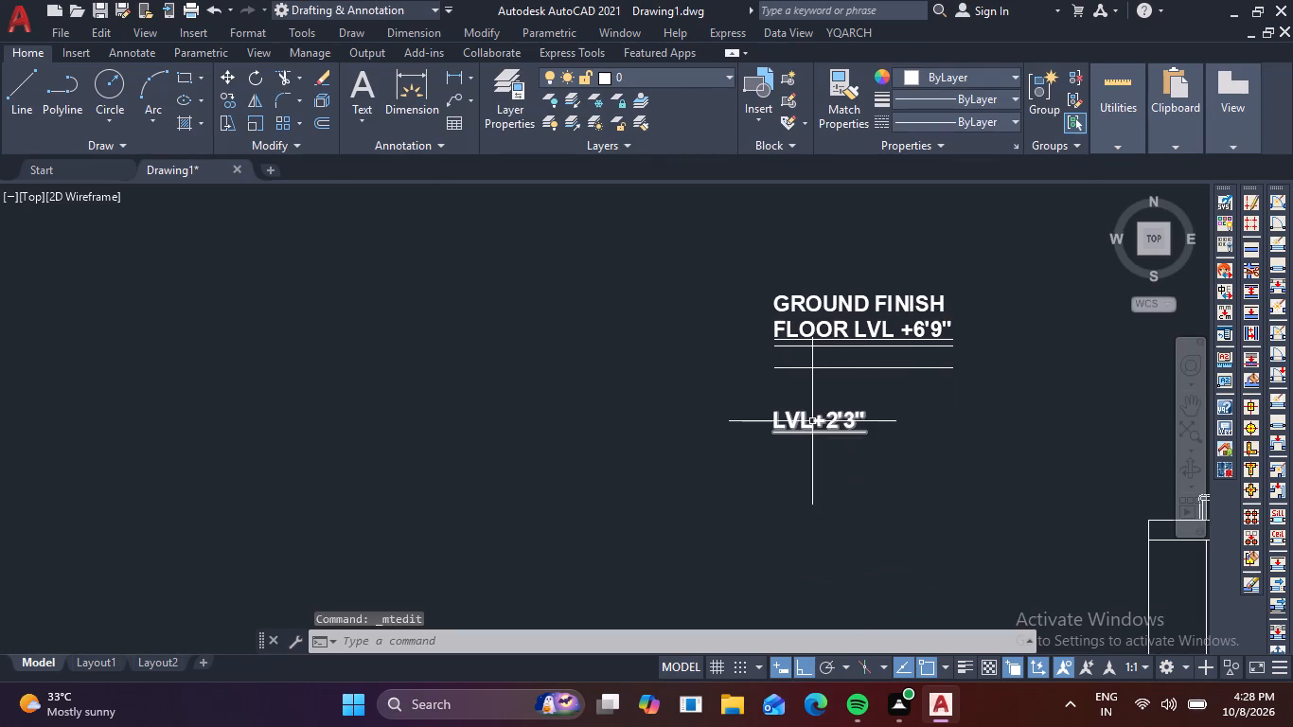
click(812, 421)
key(c)
key(o)
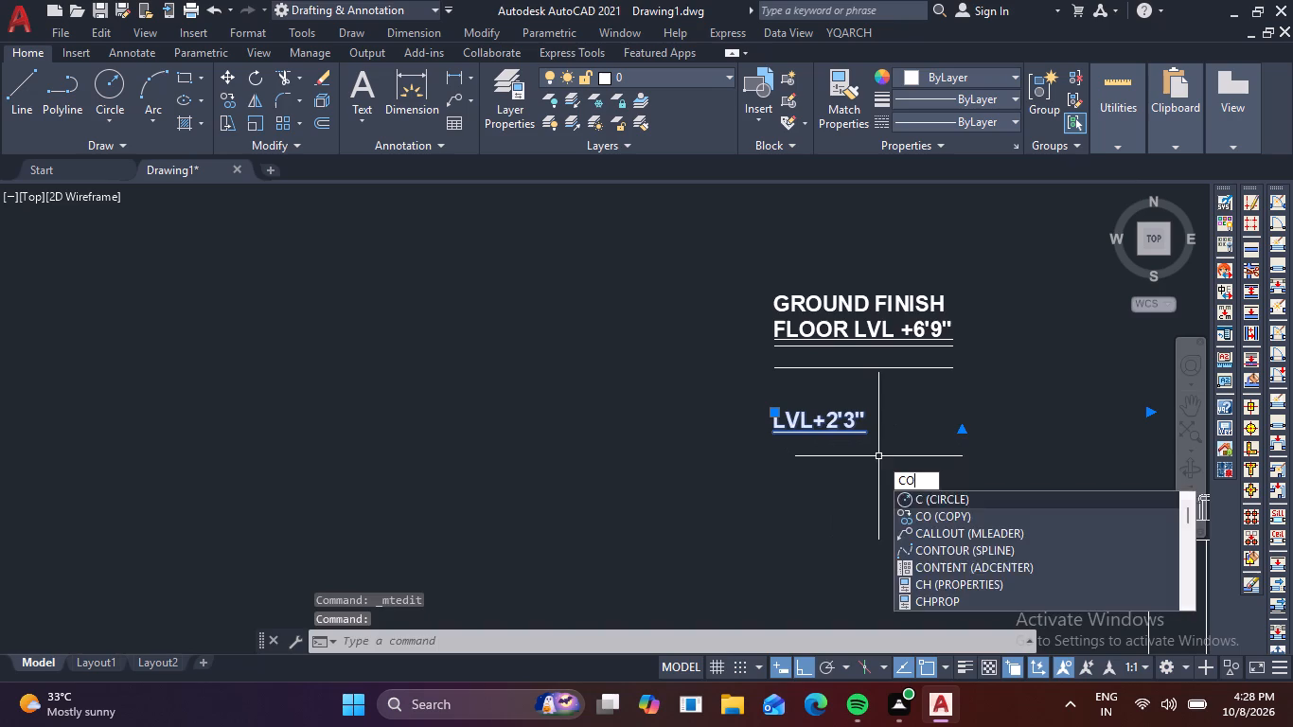
key(space)
click(777, 434)
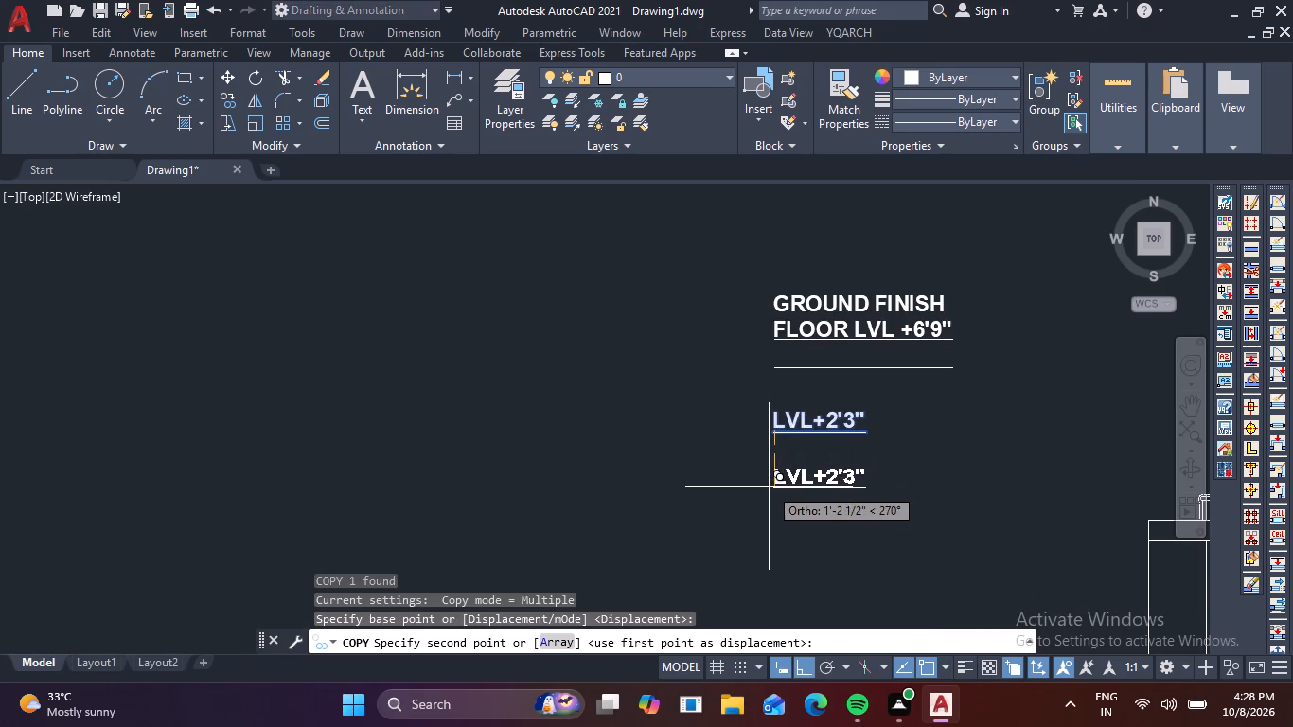
click(769, 488)
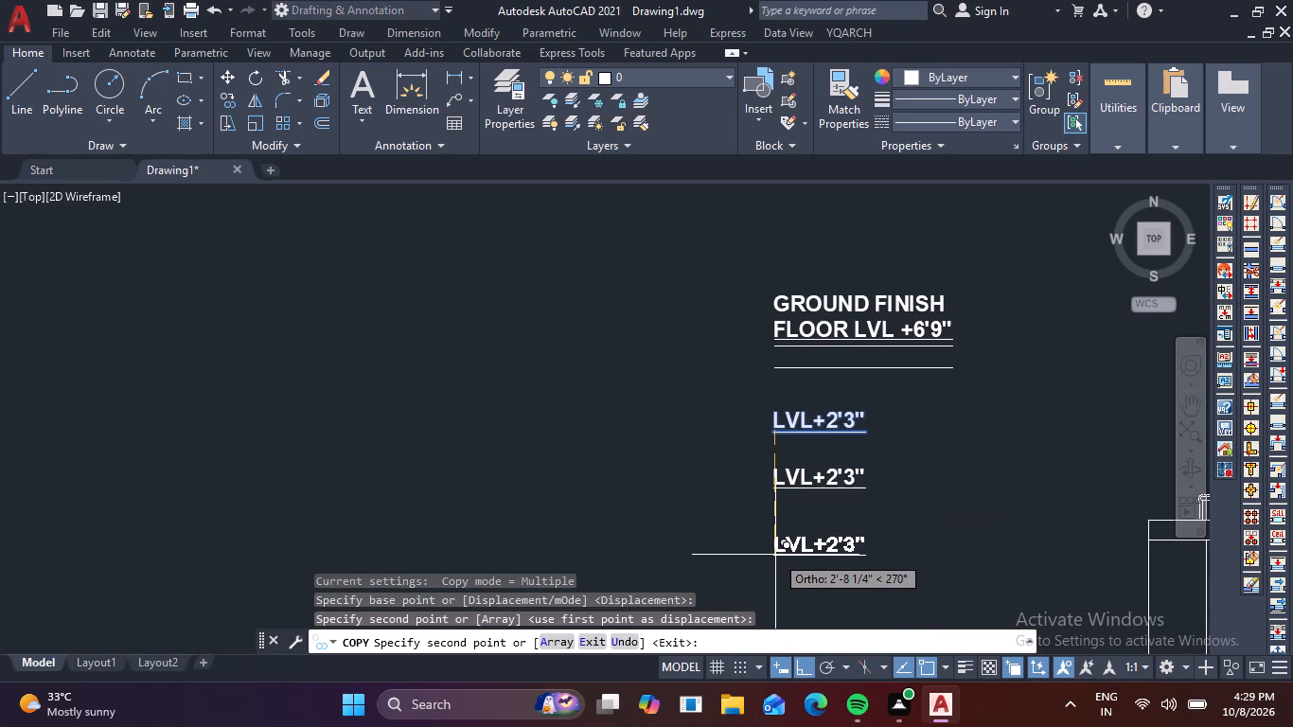
click(784, 545)
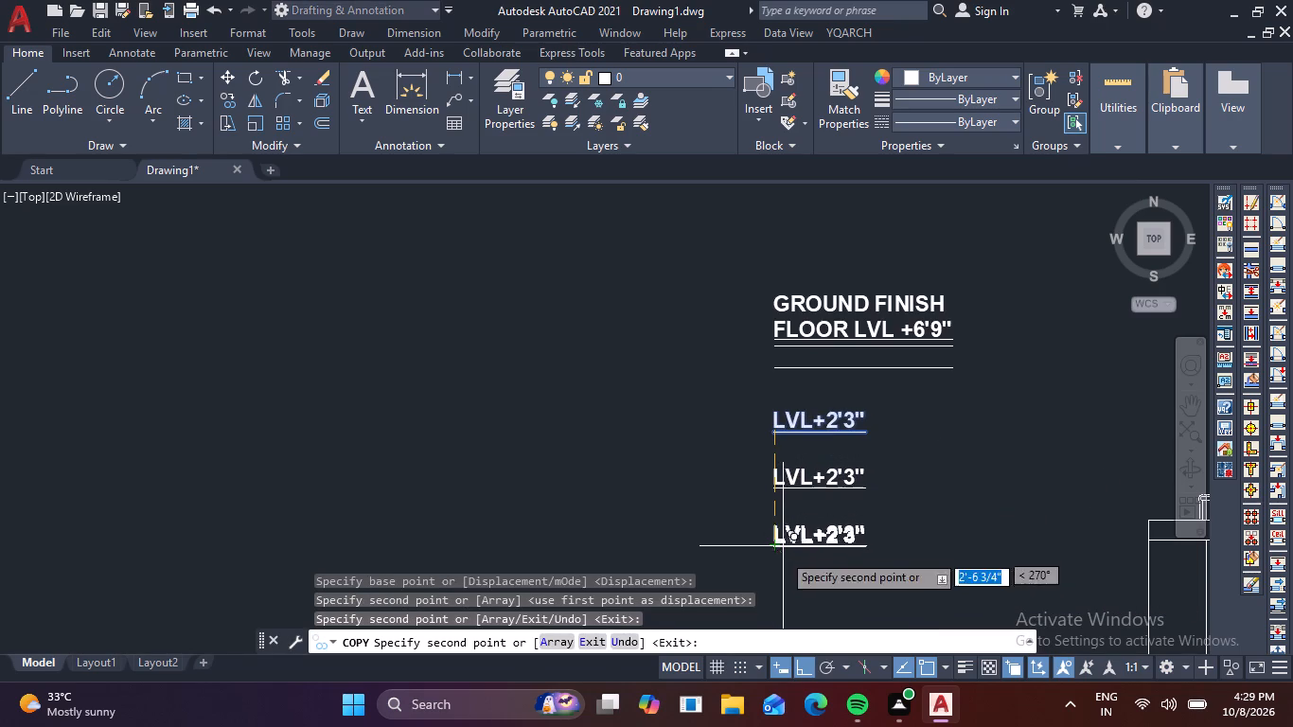
click(782, 610)
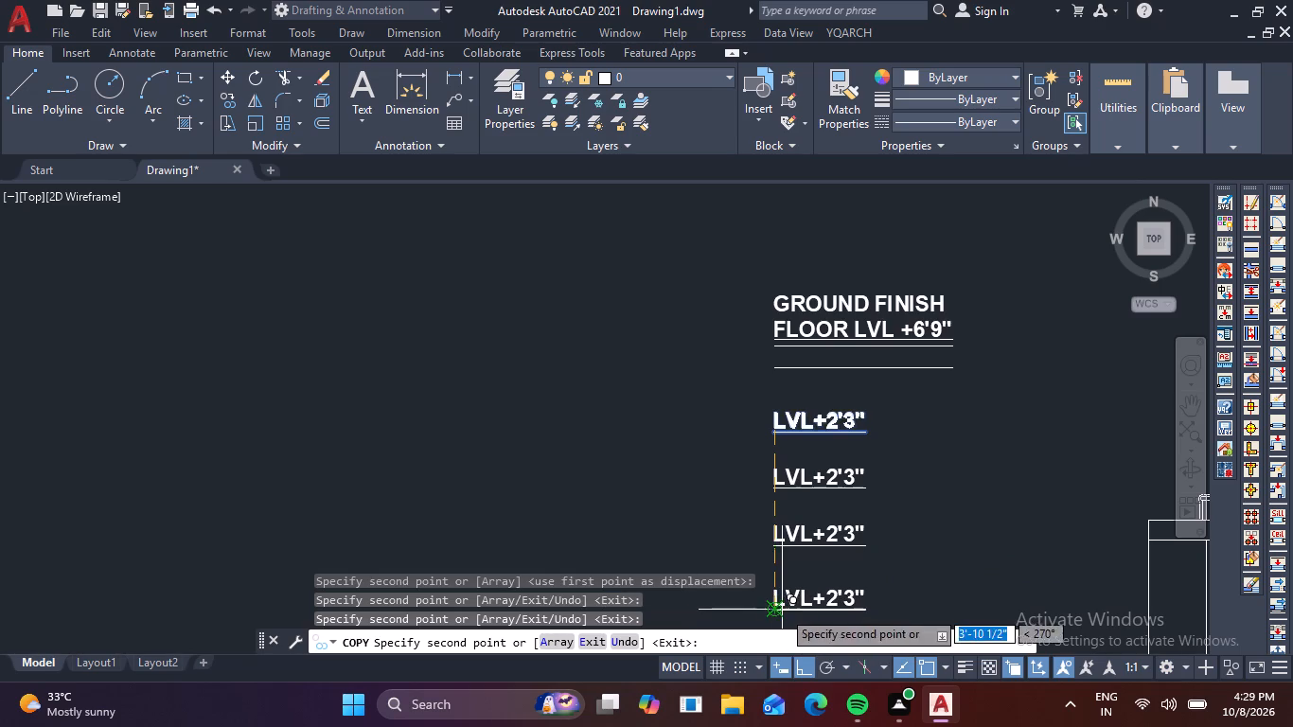
key(Escape)
Replace the text of the first LVL+2'3" copy below the original with "ROAD LVL+ 0' 0"" and finish editing.
double_click(852, 478)
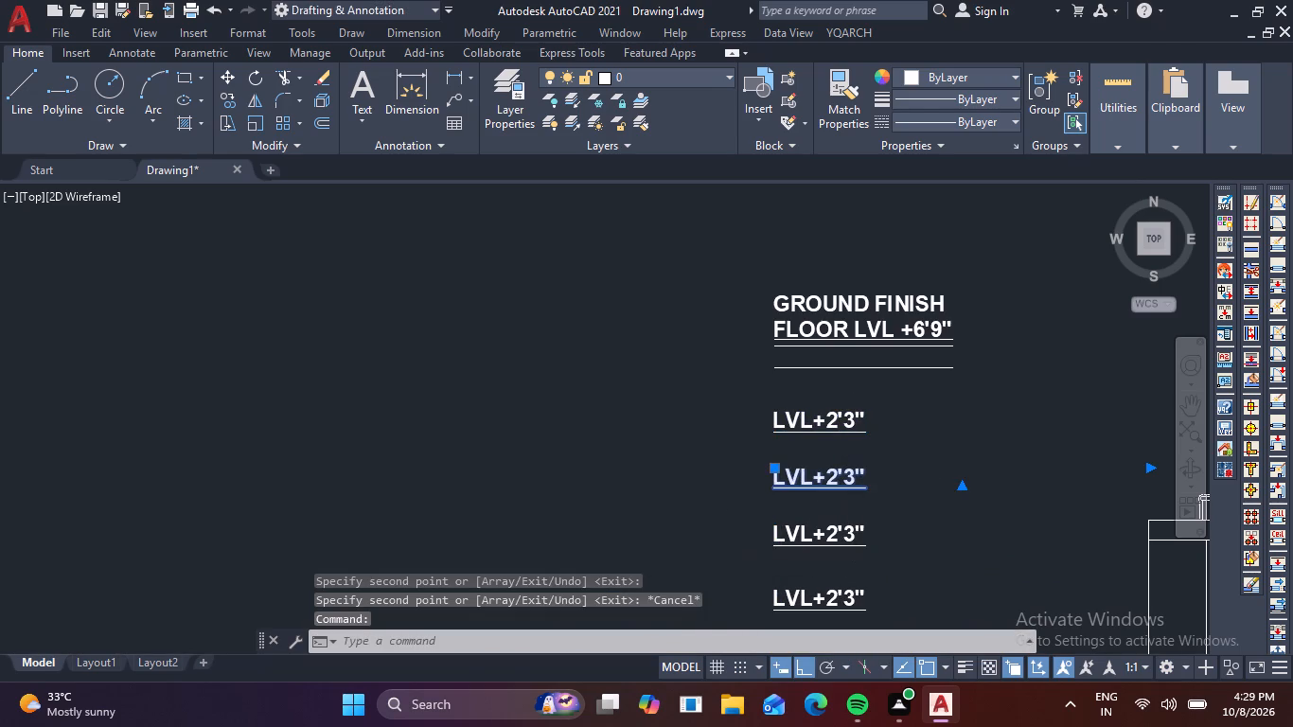
click(906, 484)
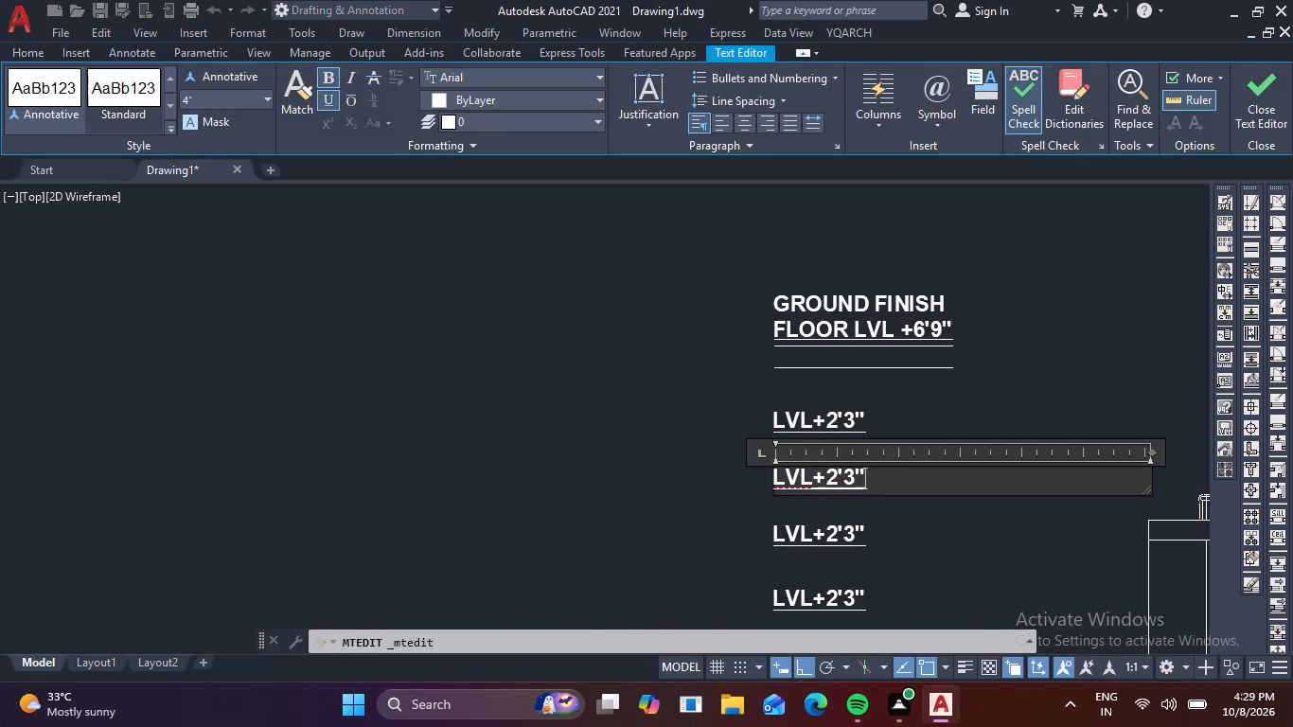
key(BackSpace)
key(BackSpace)
key(BackSpace)
key(BackSpace)
key(BackSpace)
key(BackSpace)
key(BackSpace)
key(BackSpace)
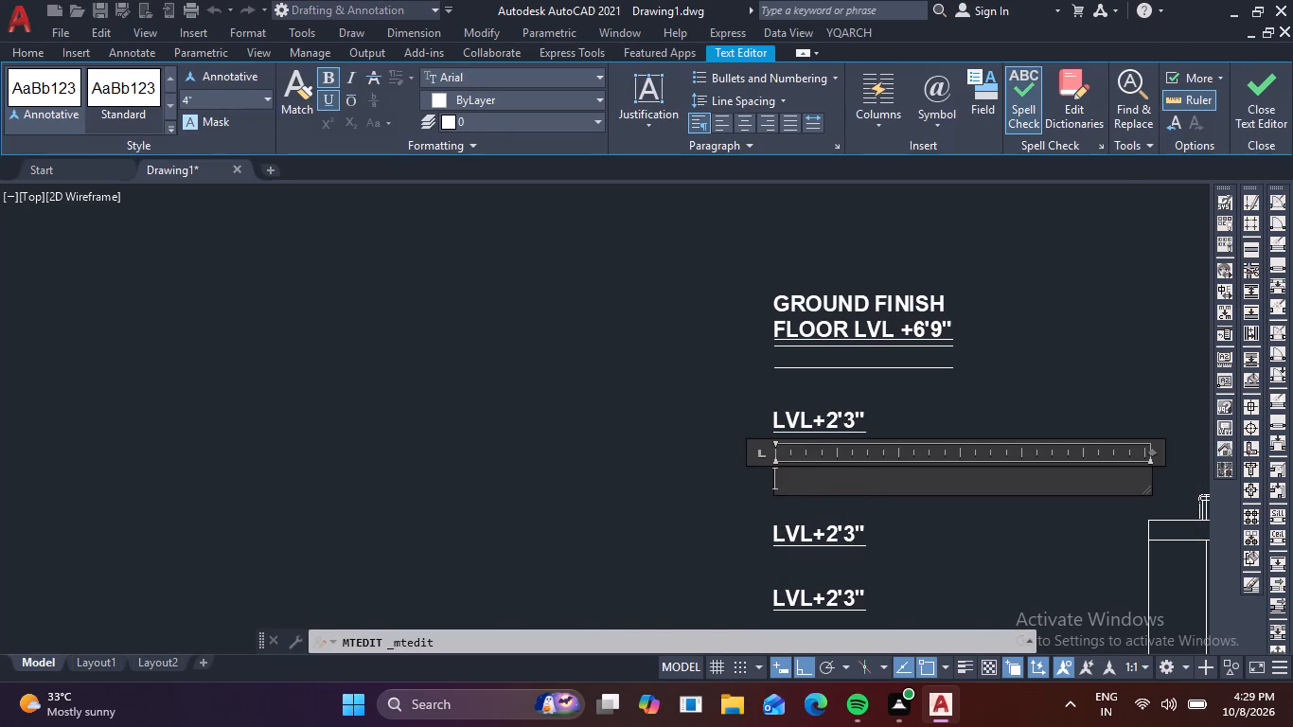
key(r)
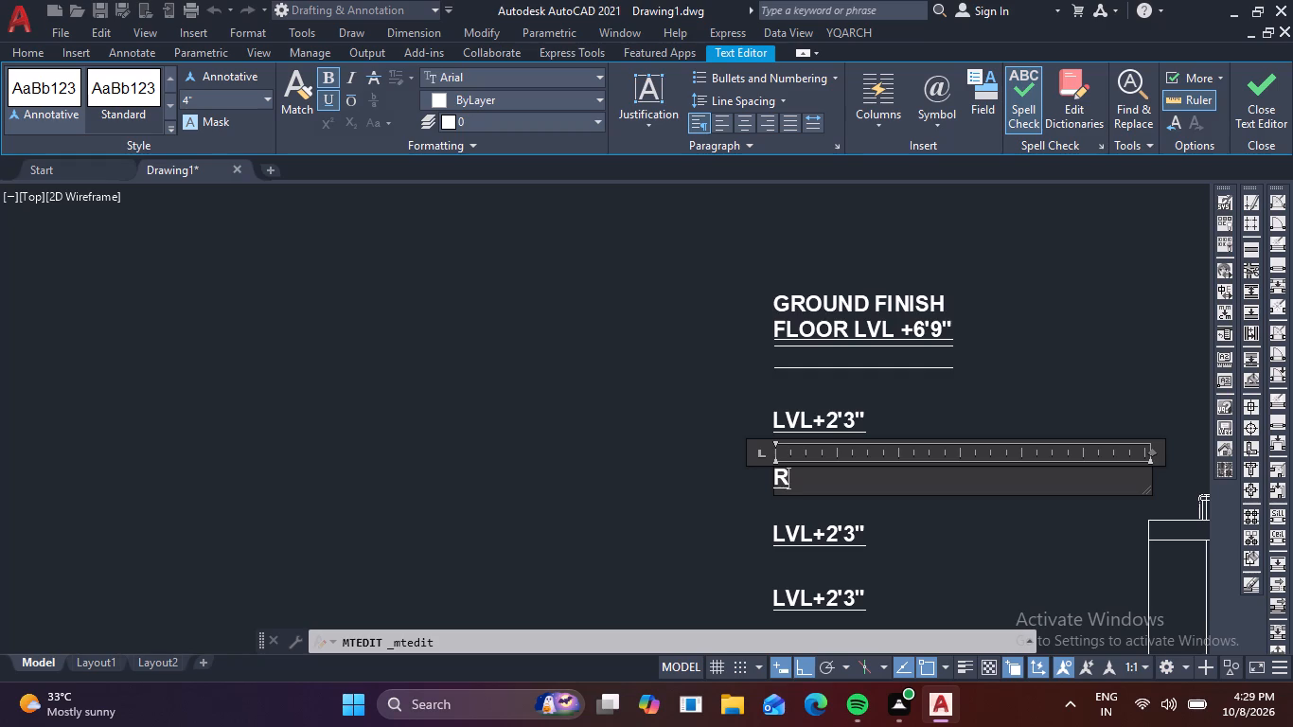
text(OAD)
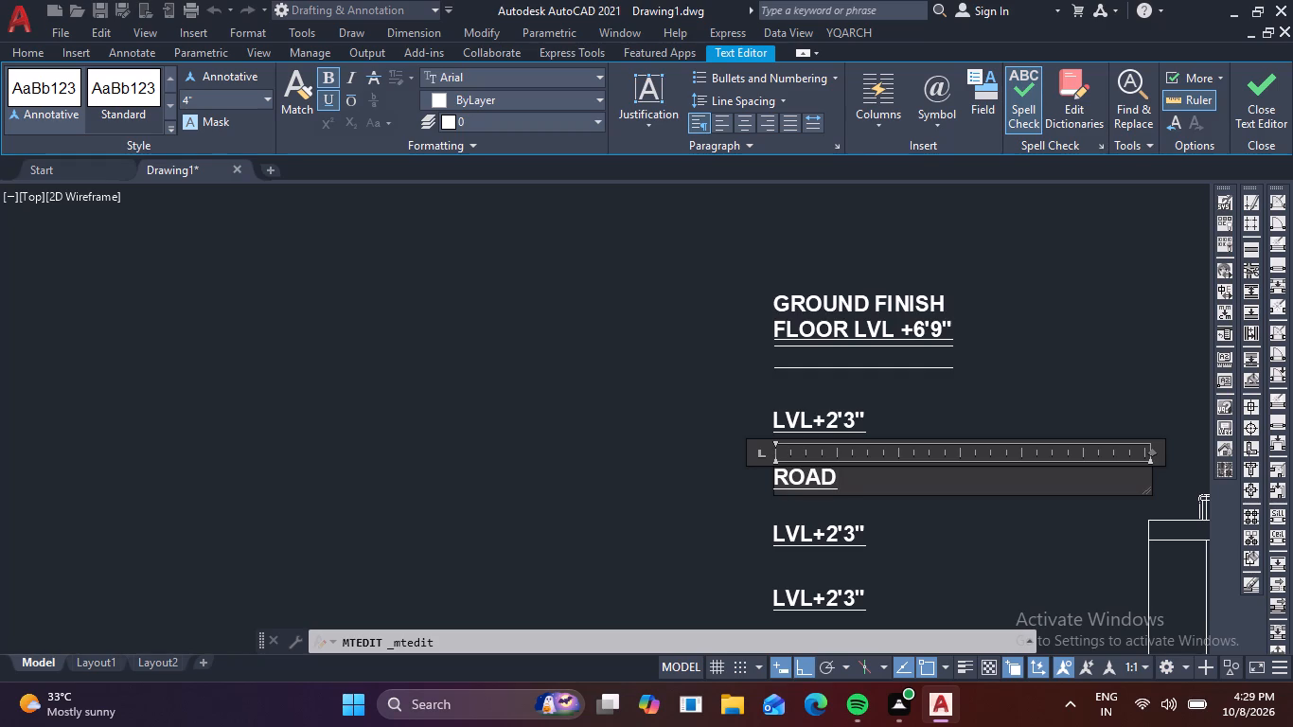
key(space)
text(LVL)
key(minus)
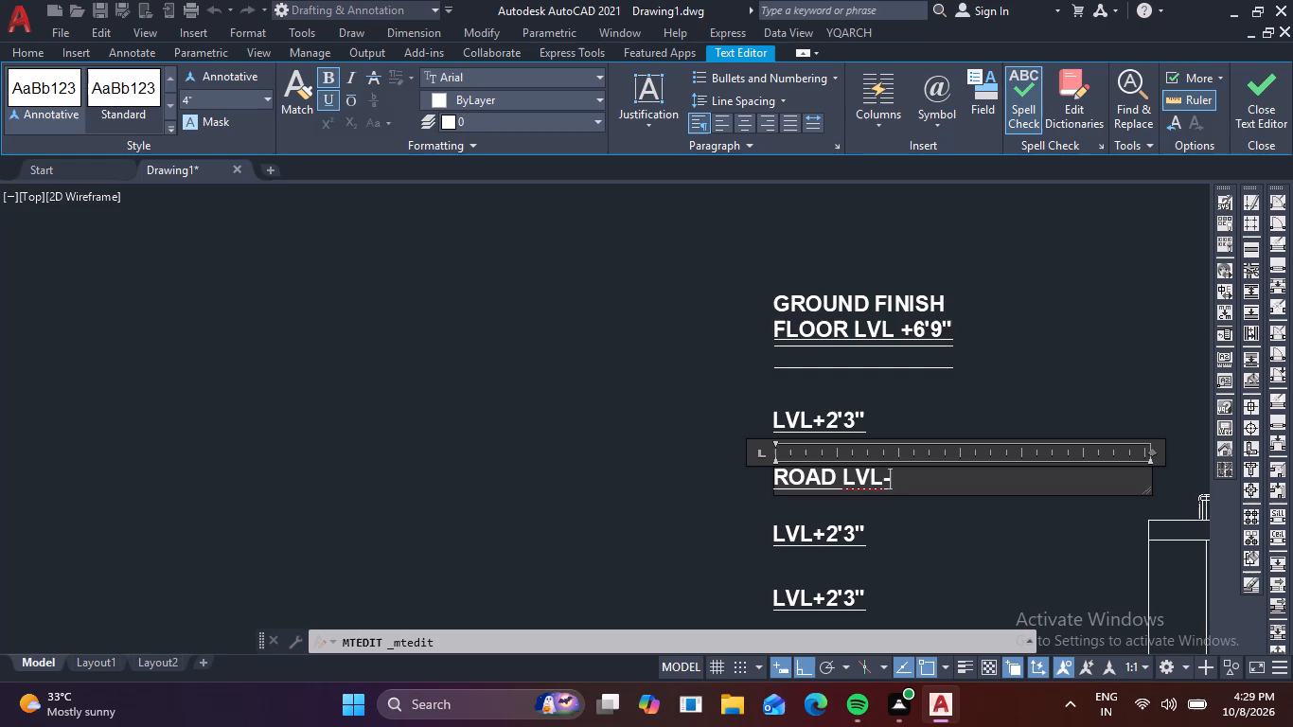
key(BackSpace)
key(shift+underscore)
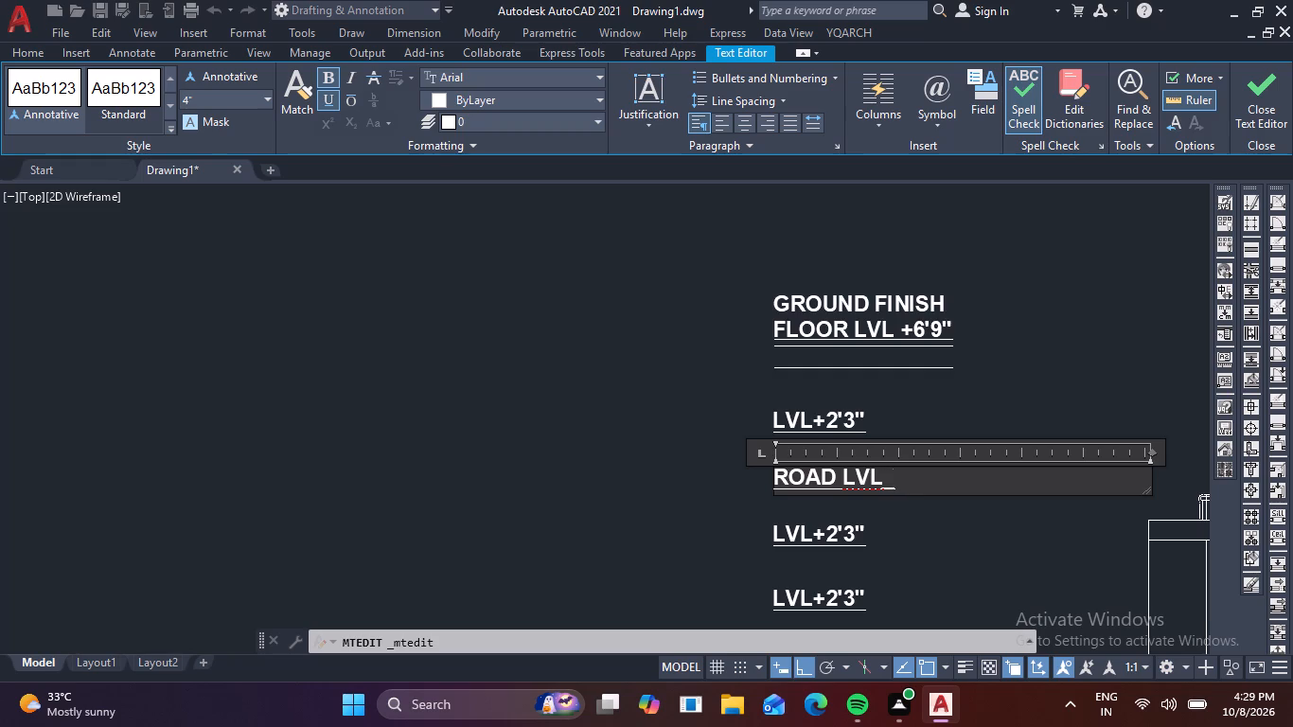
key(BackSpace)
key(shift+plus)
key(space)
key(0)
text(')
key(space)
text(0')
key(BackSpace)
key(apostrophe)
key(BackSpace)
key(shift+quotedbl)
click(924, 529)
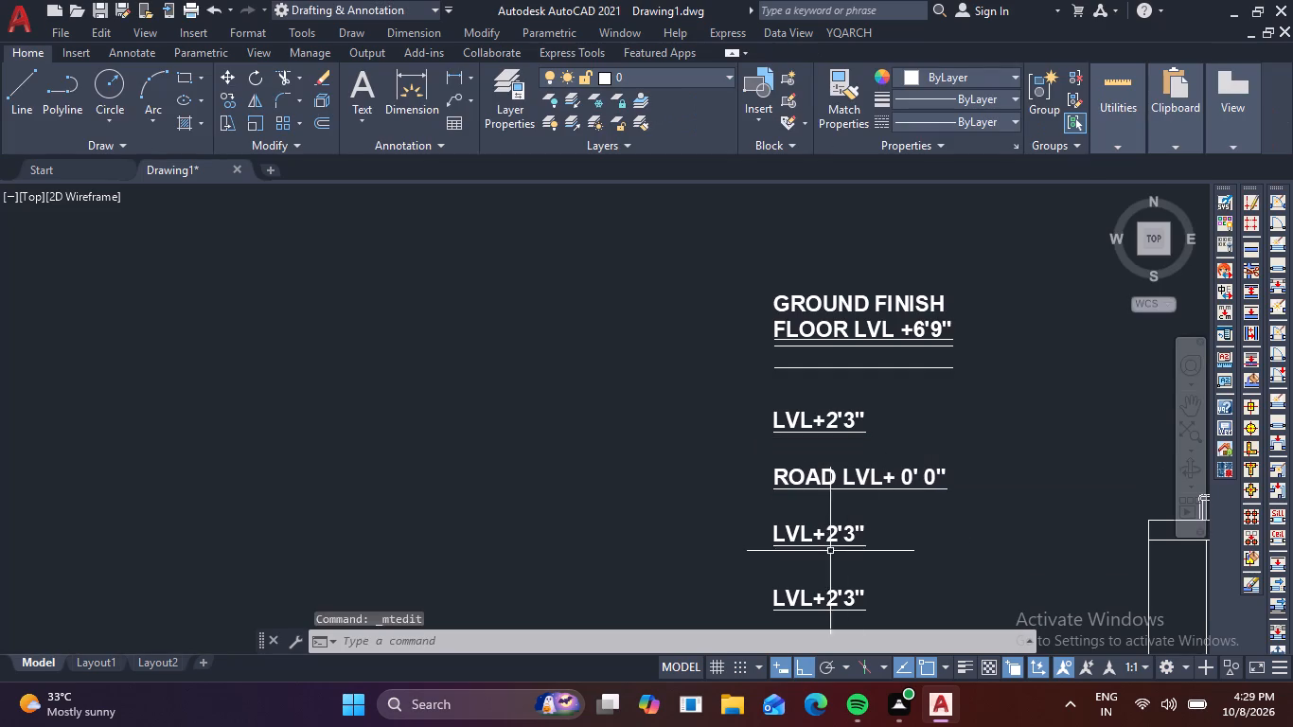
Replace the text of the LVL+2'3" copy directly below the road level label with "BAS.PAR.LVL-1'-6"" and finish editing.
double_click(837, 542)
click(888, 529)
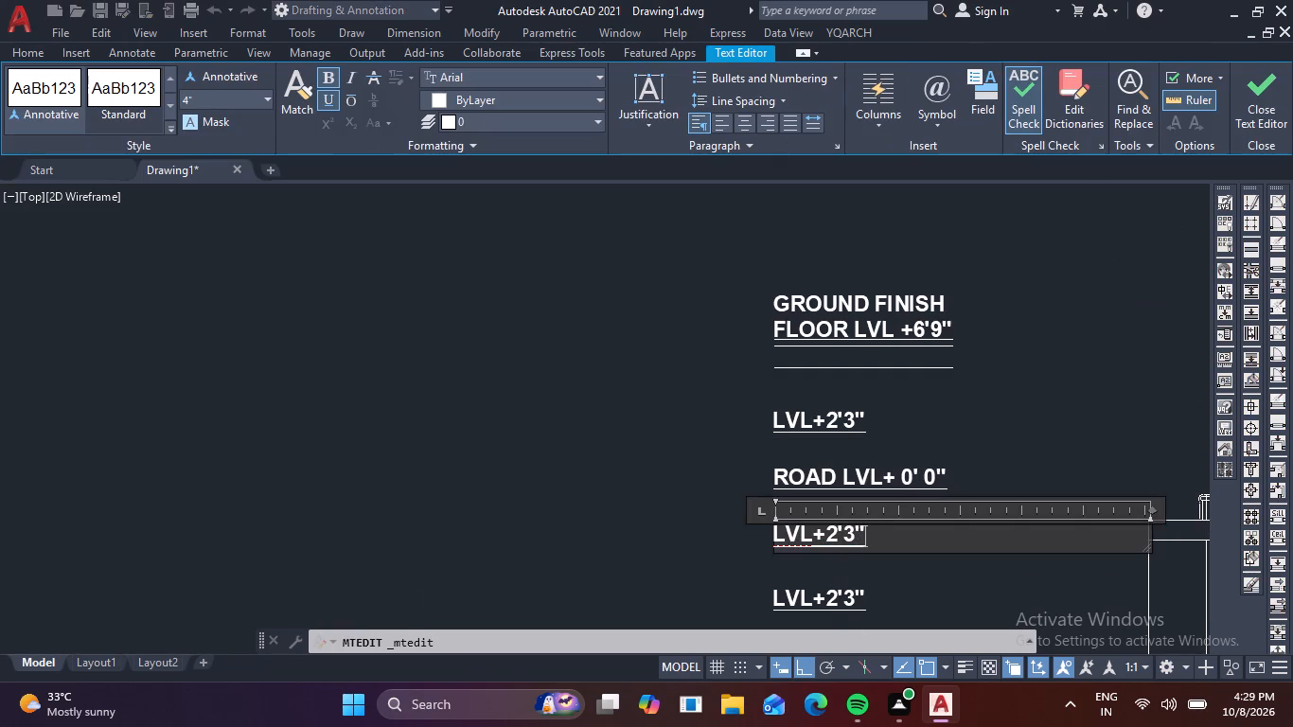
key(BackSpace)
key(BackSpace)
key(BackSpace)
key(BackSpace)
key(BackSpace)
key(BackSpace)
key(BackSpace)
key(BackSpace)
key(BackSpace)
key(BackSpace)
key(BackSpace)
key(BackSpace)
key(BackSpace)
key(BackSpace)
key(BackSpace)
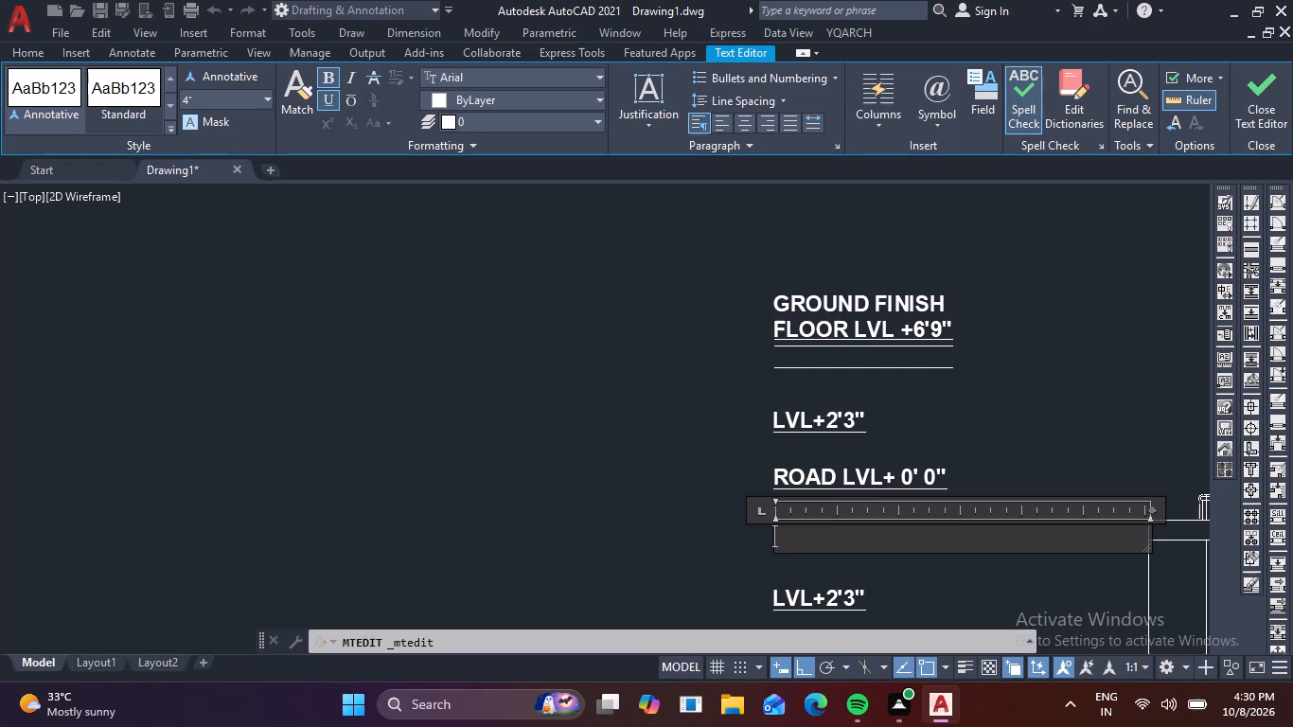
text(BAS.)
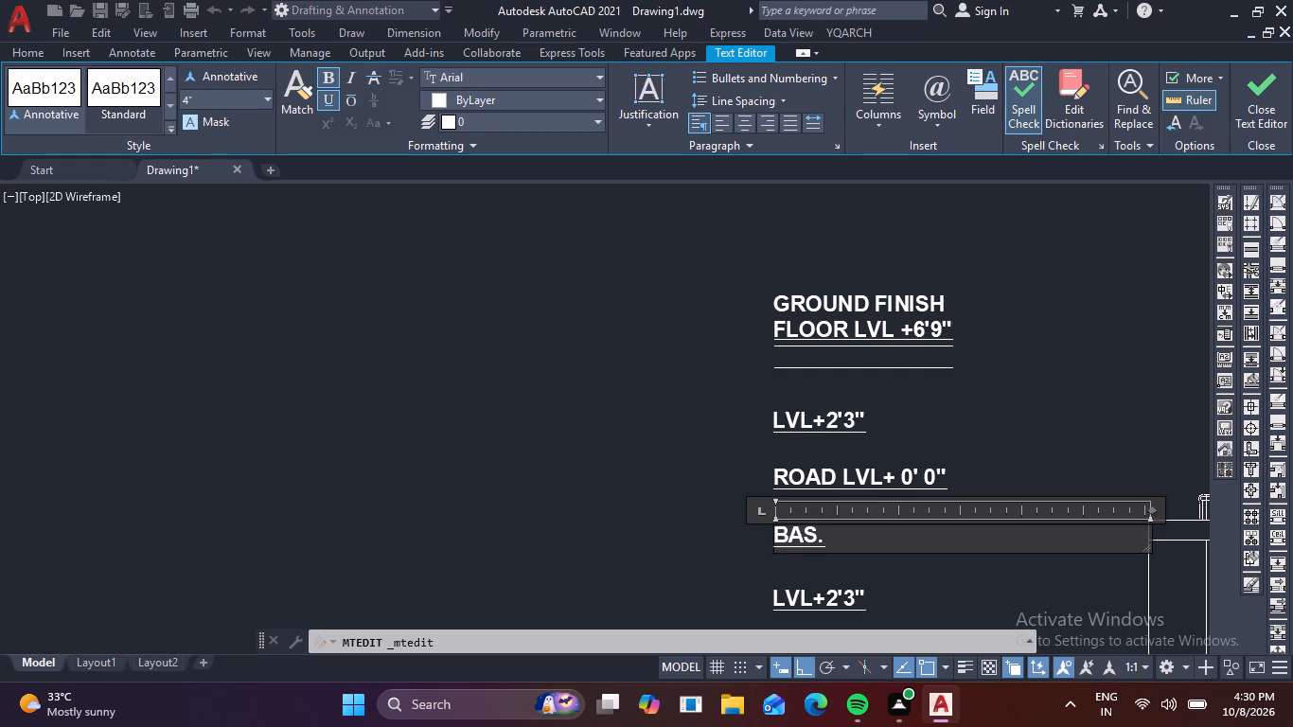
text(PAR.)
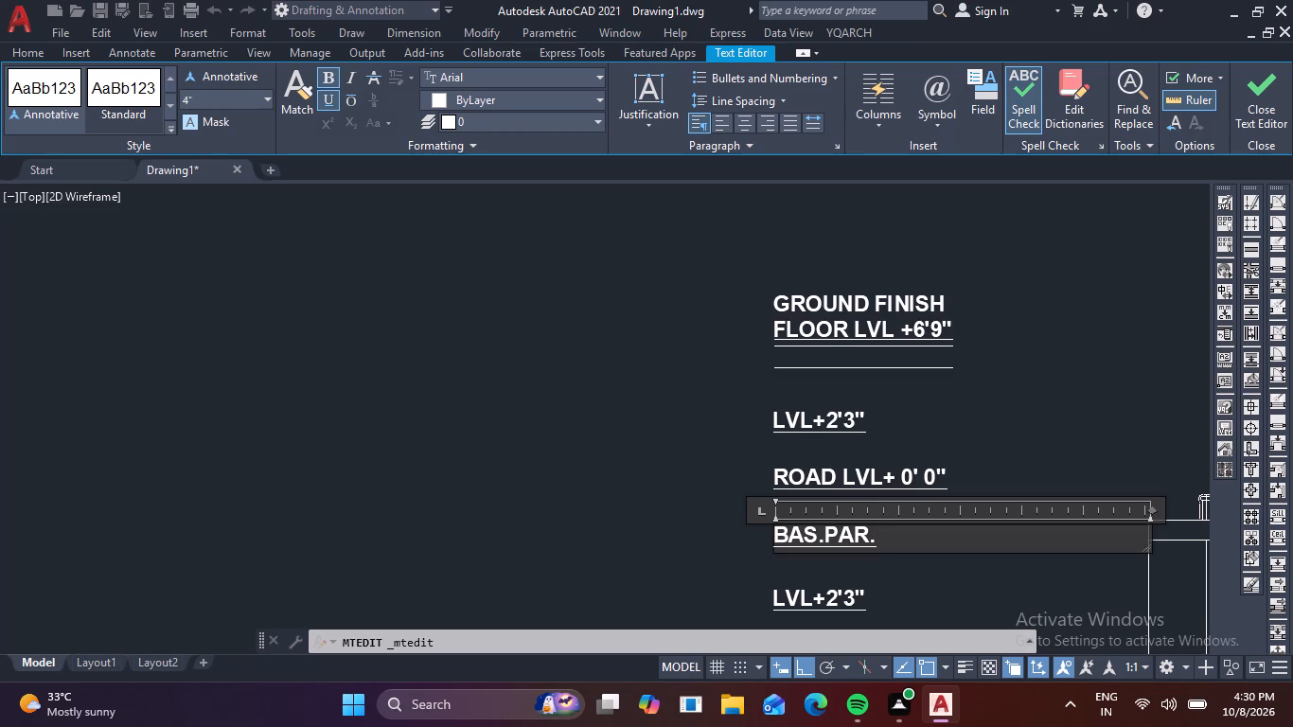
text(LVL)
key(minus)
key(1)
key(apostrophe)
key(minus)
key(6)
key(Left)
key(apostrophe)
key(BackSpace)
key(Right)
key(shift+quotedbl)
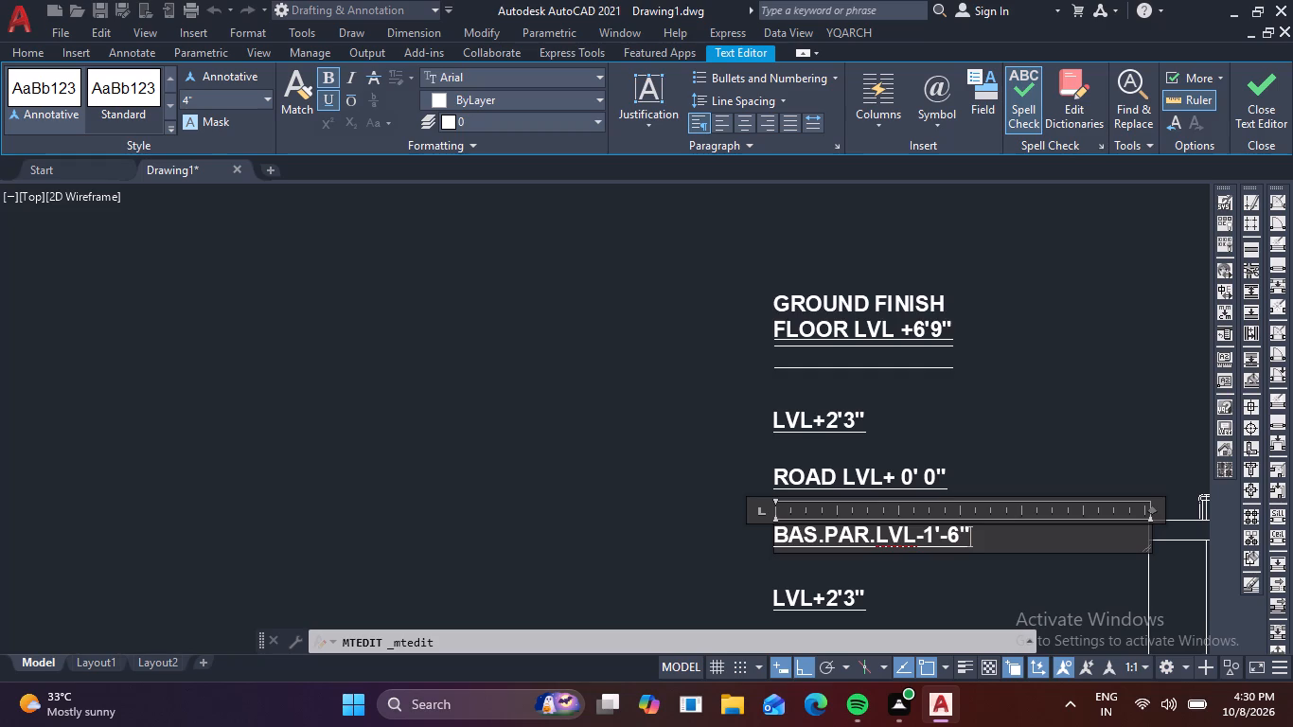
click(905, 597)
Replace the text of the lowest LVL+2'3" copy with two lines, "BASMENT FINISH" and "FLOOR LVL -3'-9"", and finish editing.
middle_drag(894, 538, 900, 509)
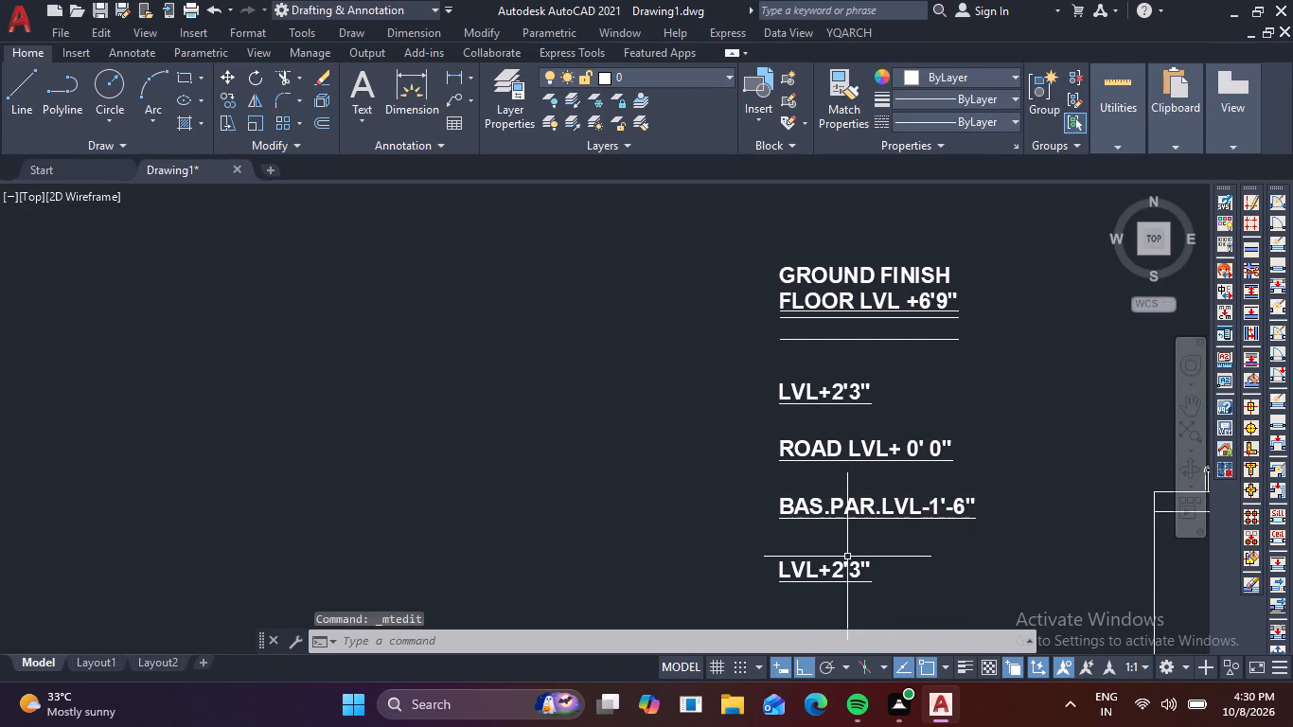
double_click(847, 563)
click(901, 576)
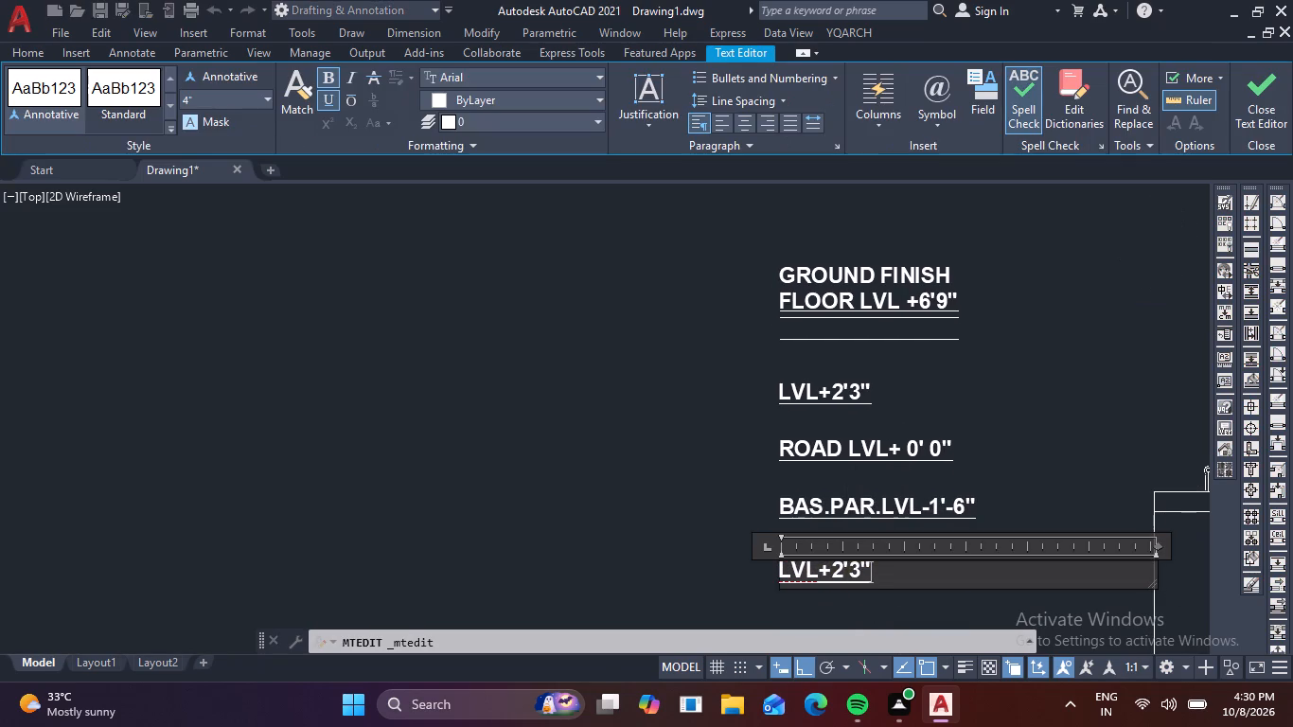
key(BackSpace)
key(BackSpace)
key(BackSpace)
key(BackSpace)
key(BackSpace)
key(BackSpace)
key(BackSpace)
key(BackSpace)
key(BackSpace)
key(BackSpace)
key(BackSpace)
key(BackSpace)
key(BackSpace)
key(BackSpace)
key(BackSpace)
key(BackSpace)
key(BackSpace)
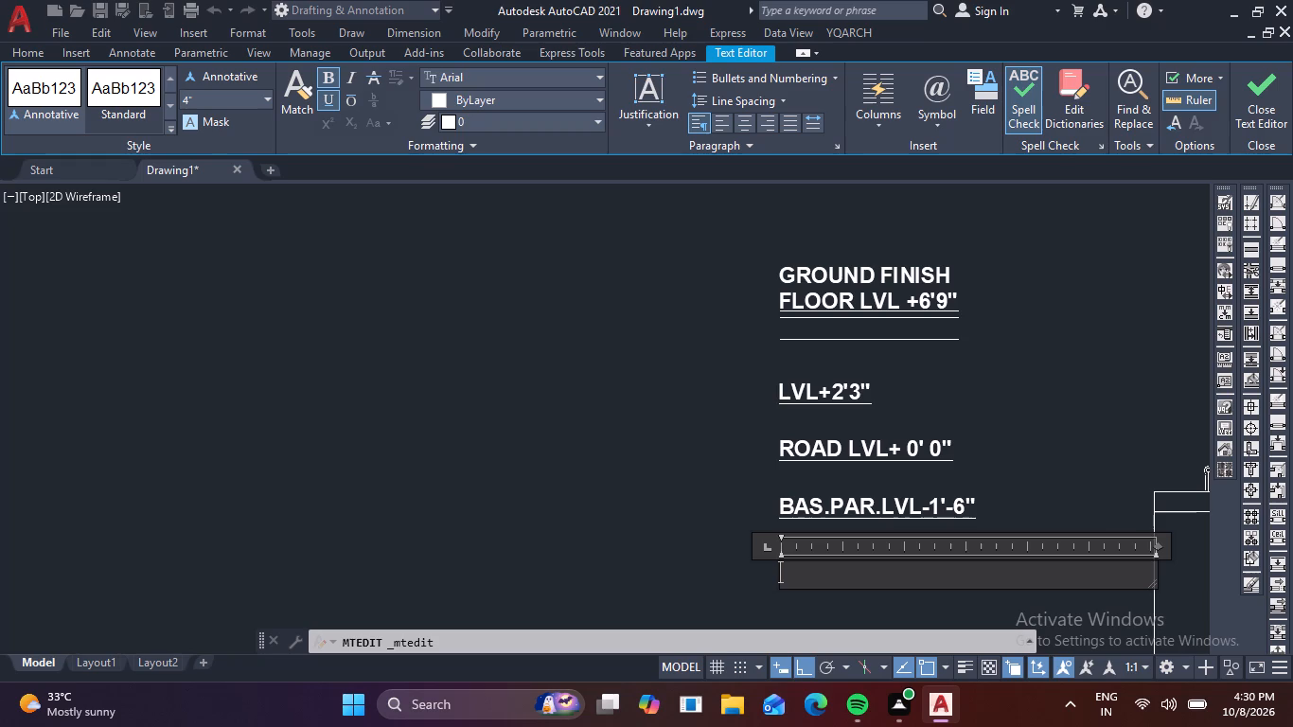
key(BackSpace)
key(BackSpace)
text(BAS)
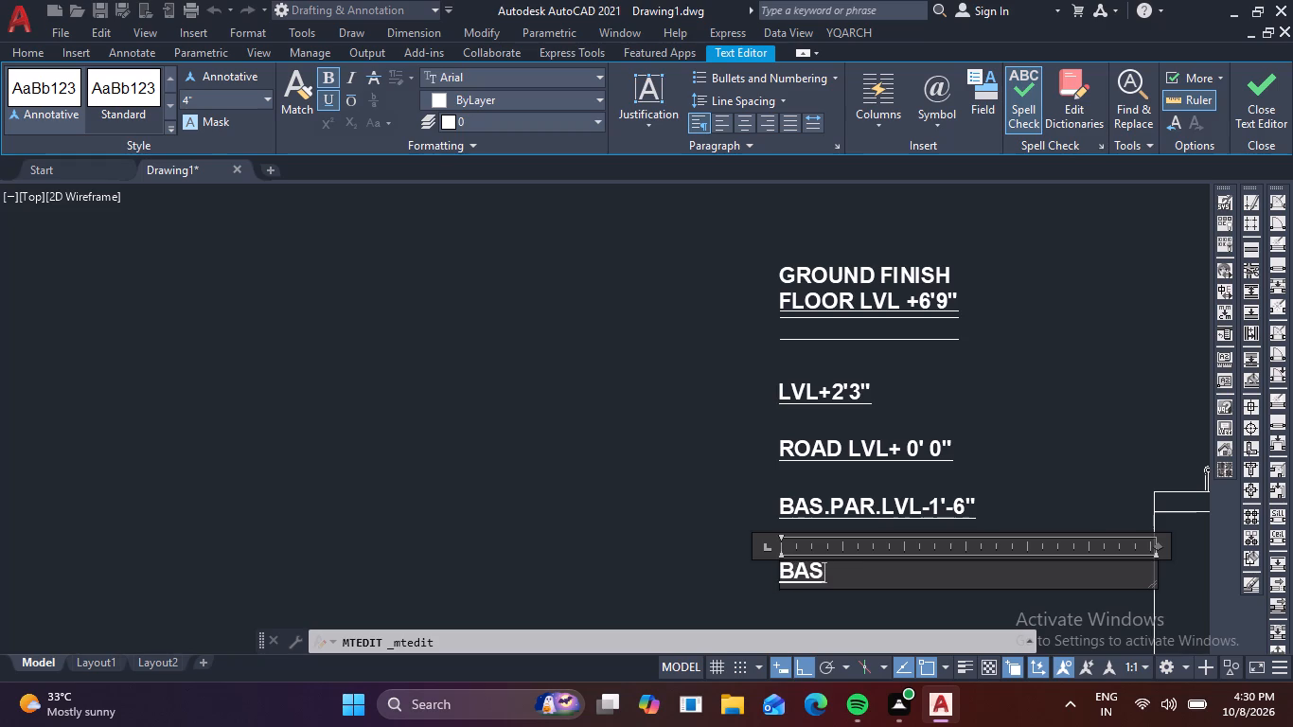
text(MENT)
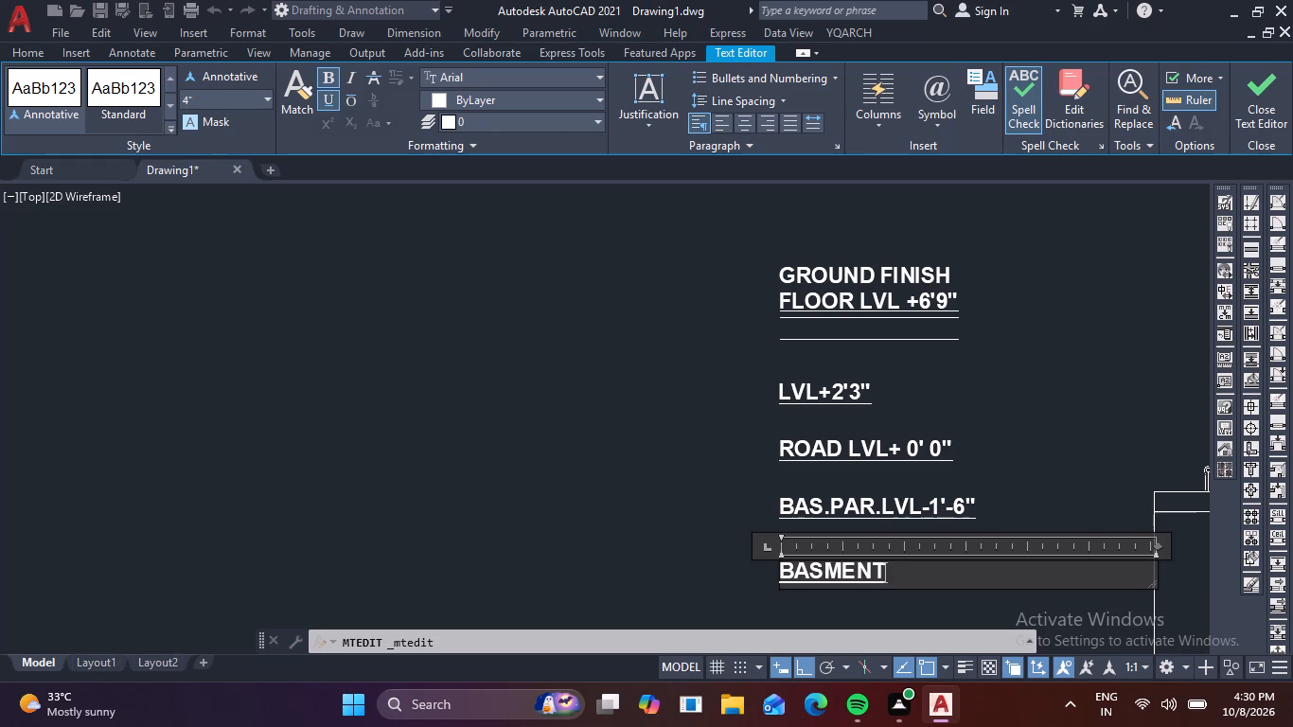
key(space)
text(FI)
text(NISH)
key(Return)
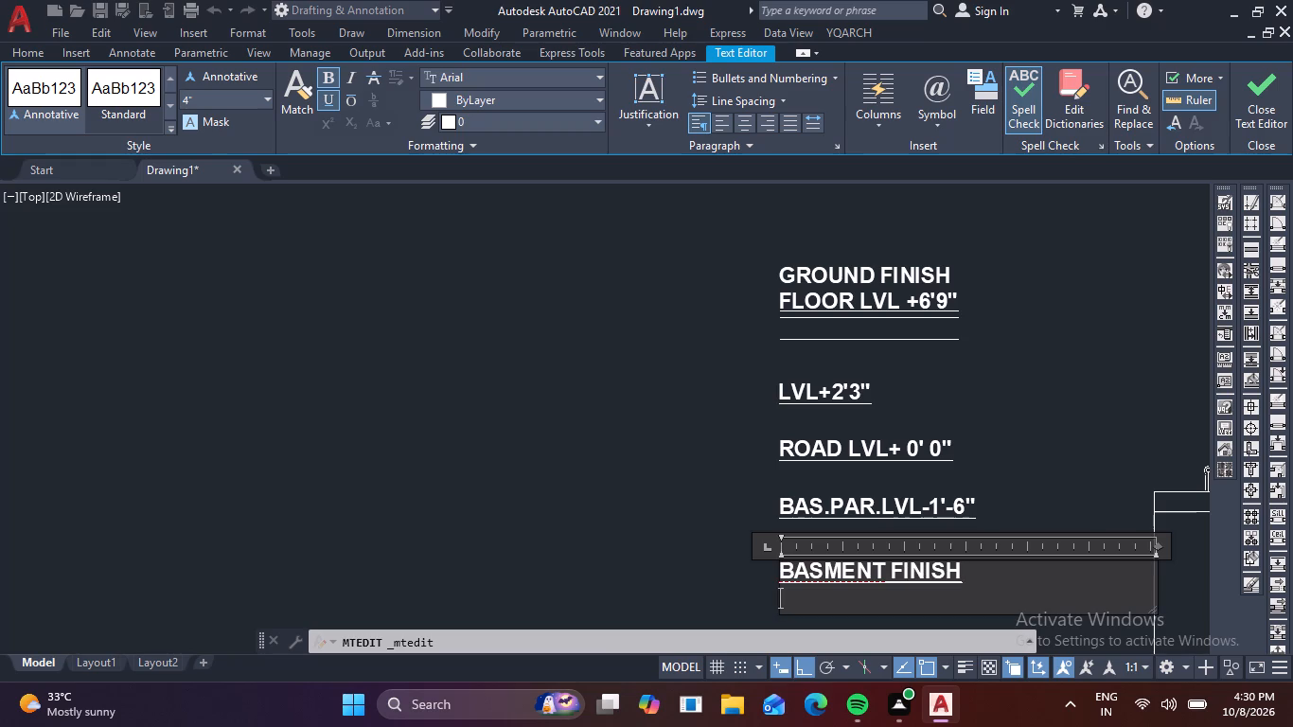
key(f)
text(LOOR)
key(space)
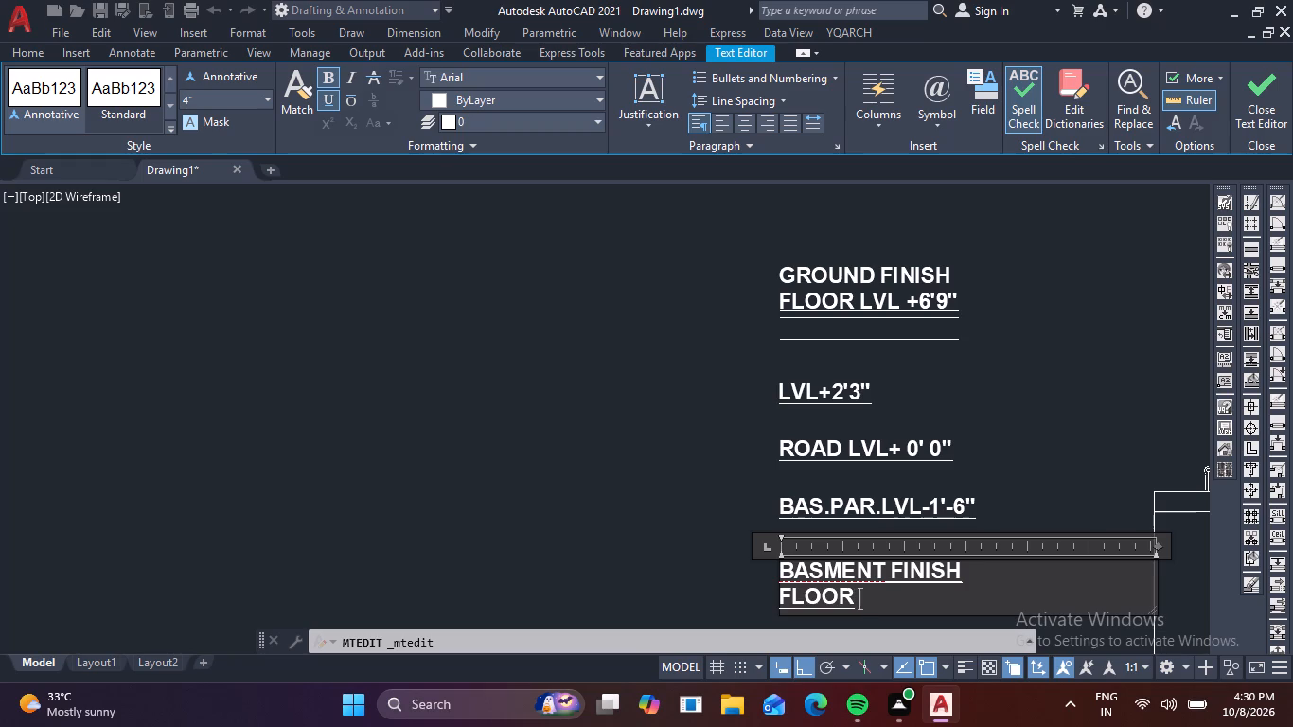
text(LVL)
key(space)
text(-)
key(3)
key(minus)
key(BackSpace)
text(')
key(space)
key(9)
key(BackSpace)
key(BackSpace)
text(-9)
key(shift+quotedbl)
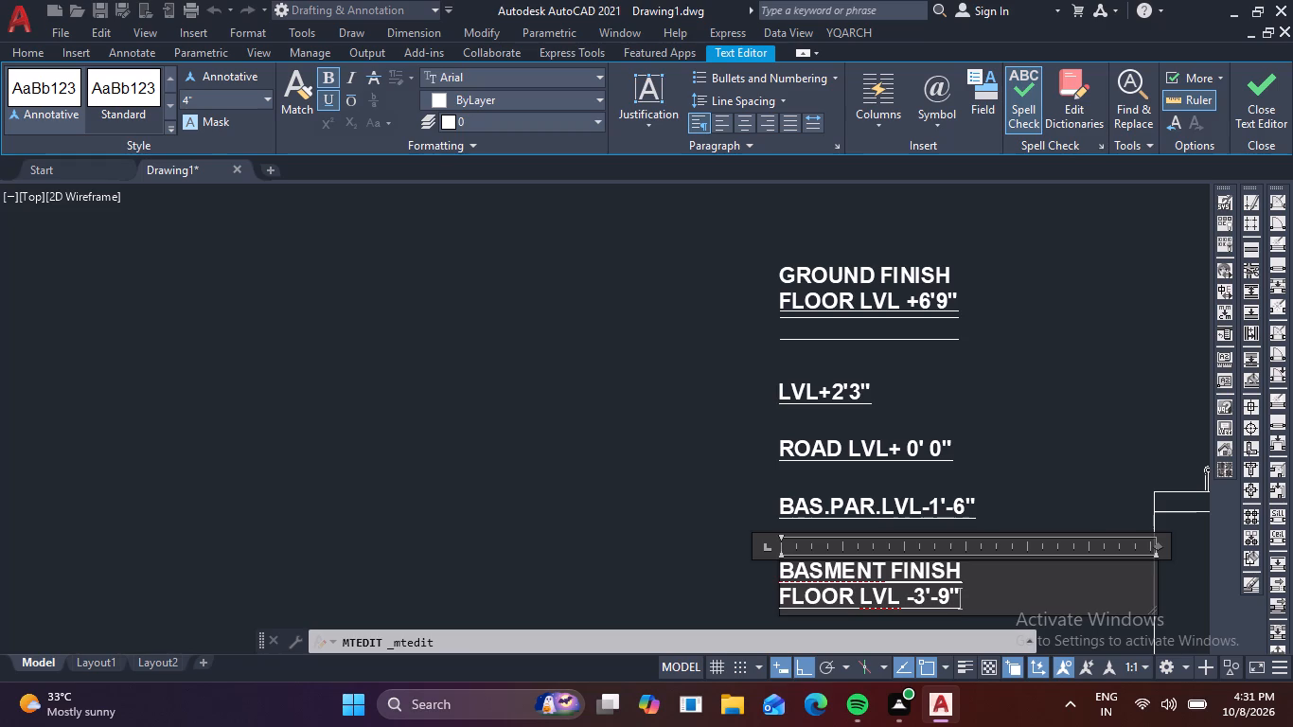
click(672, 518)
Remove the underline from the BASMENT FINISH line of the basement floor level label and finish editing.
scroll(675, 518, down, 1)
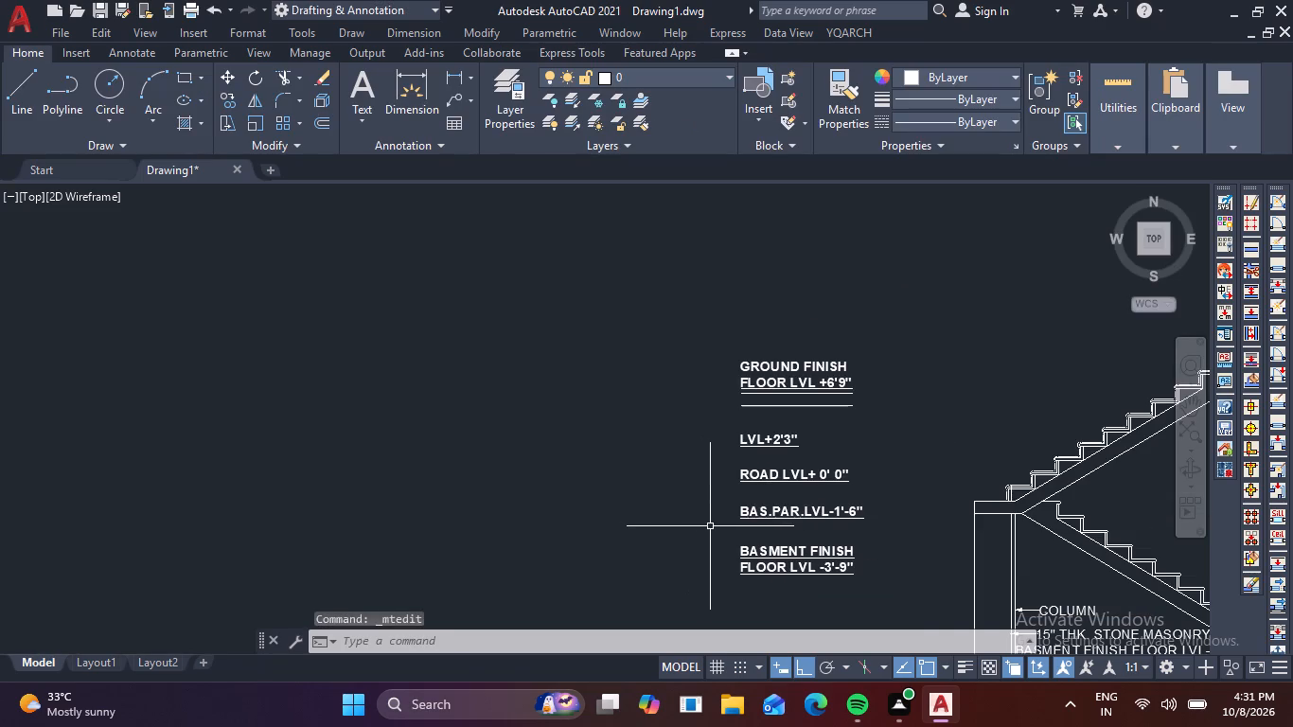
middle_drag(710, 505, 682, 452)
scroll(795, 553, up, 2)
double_click(807, 475)
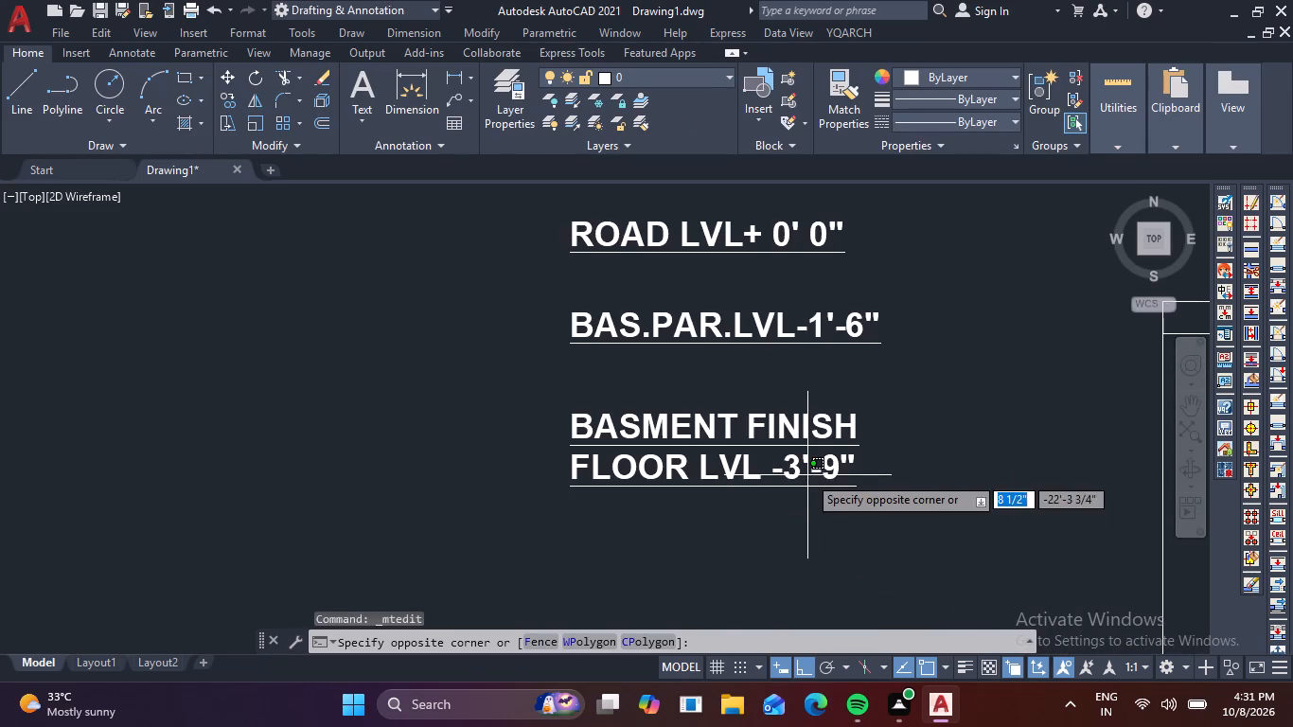
click(832, 465)
double_click(839, 463)
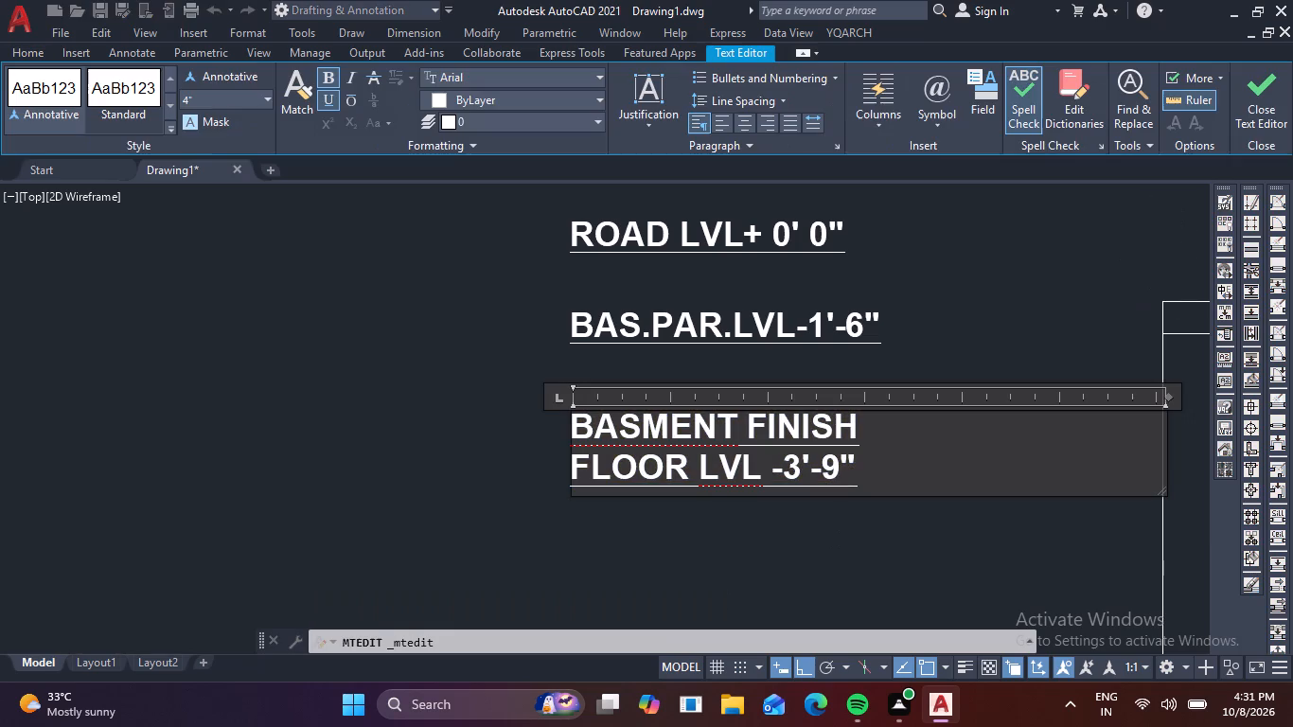
drag(868, 438, 548, 423)
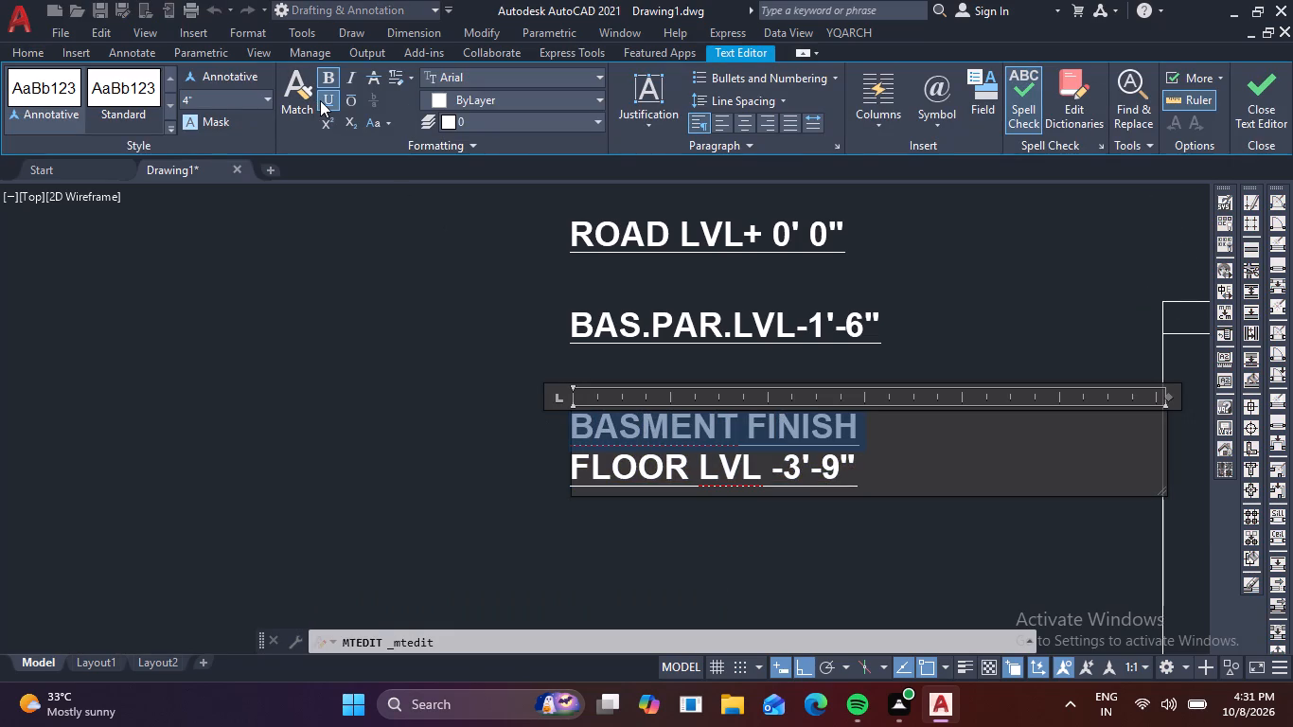
click(320, 100)
click(317, 401)
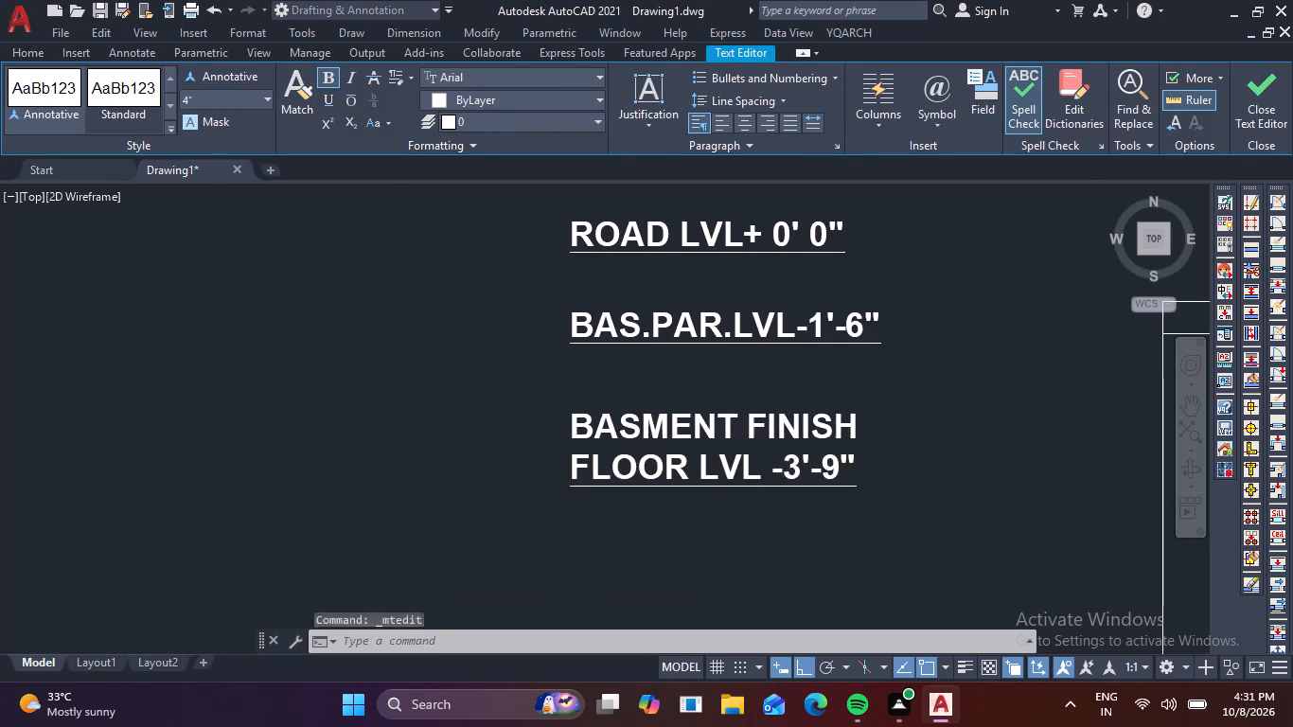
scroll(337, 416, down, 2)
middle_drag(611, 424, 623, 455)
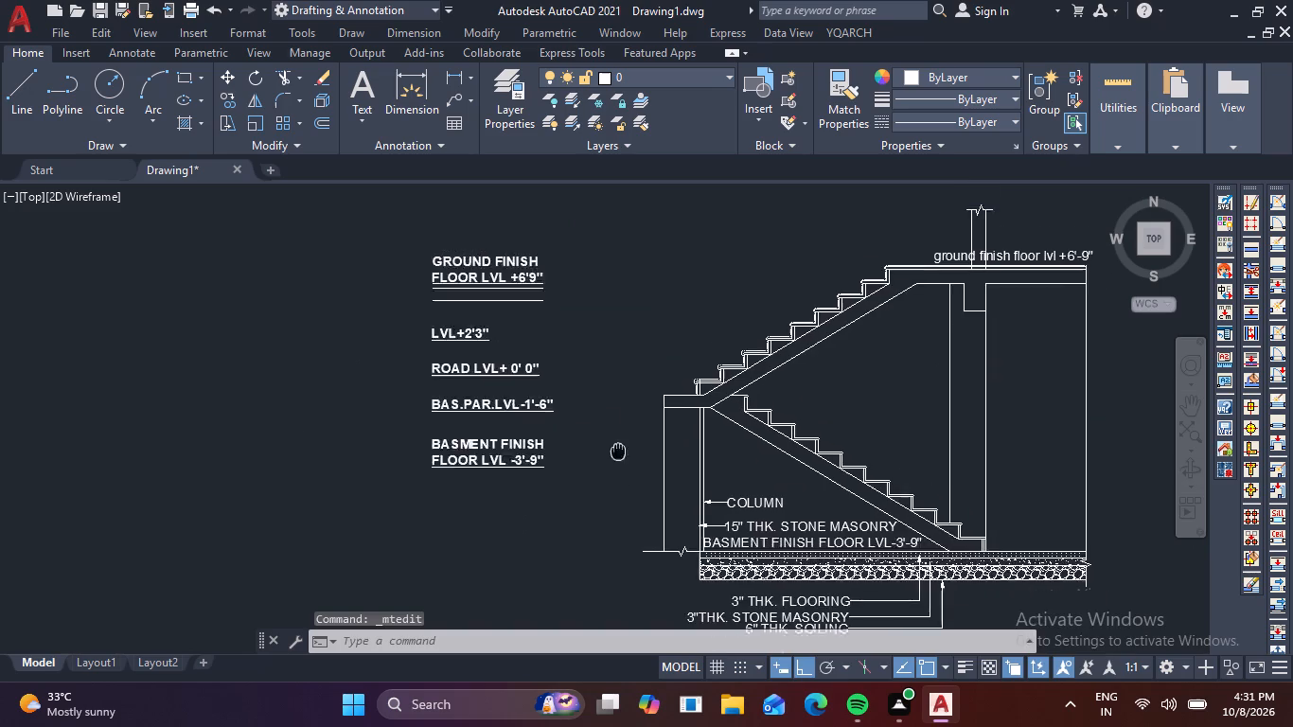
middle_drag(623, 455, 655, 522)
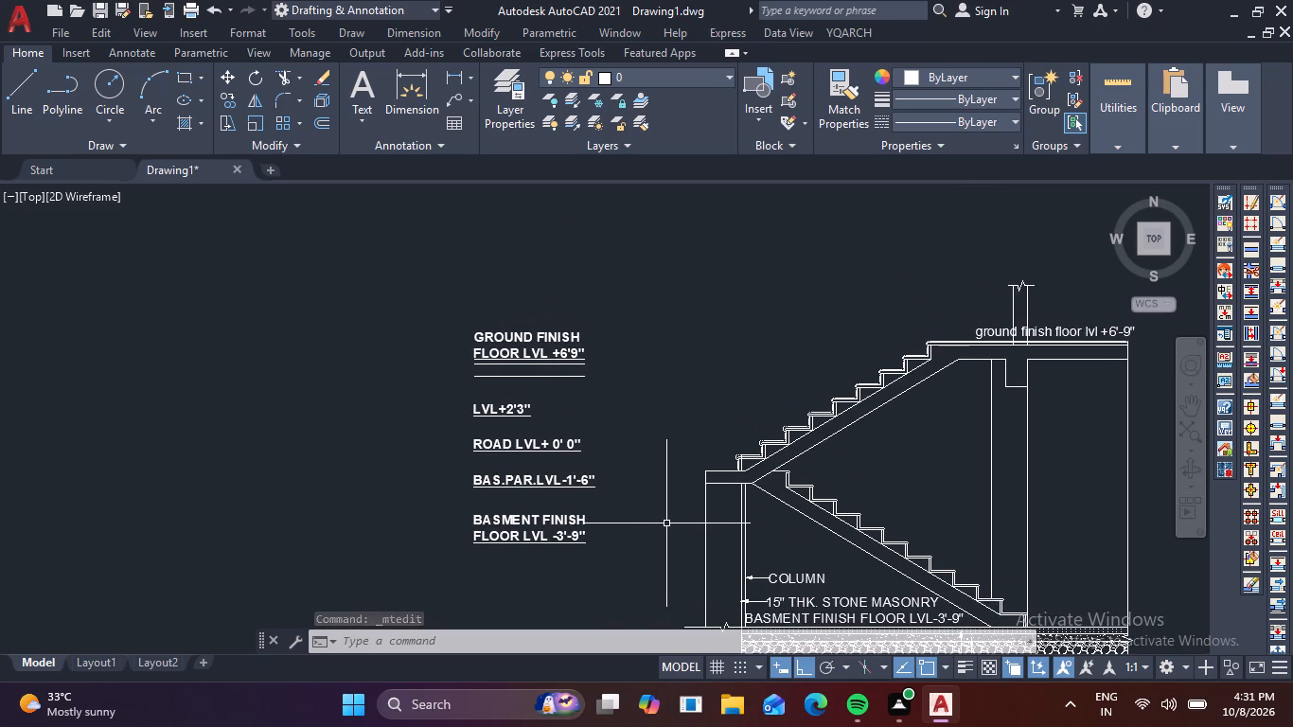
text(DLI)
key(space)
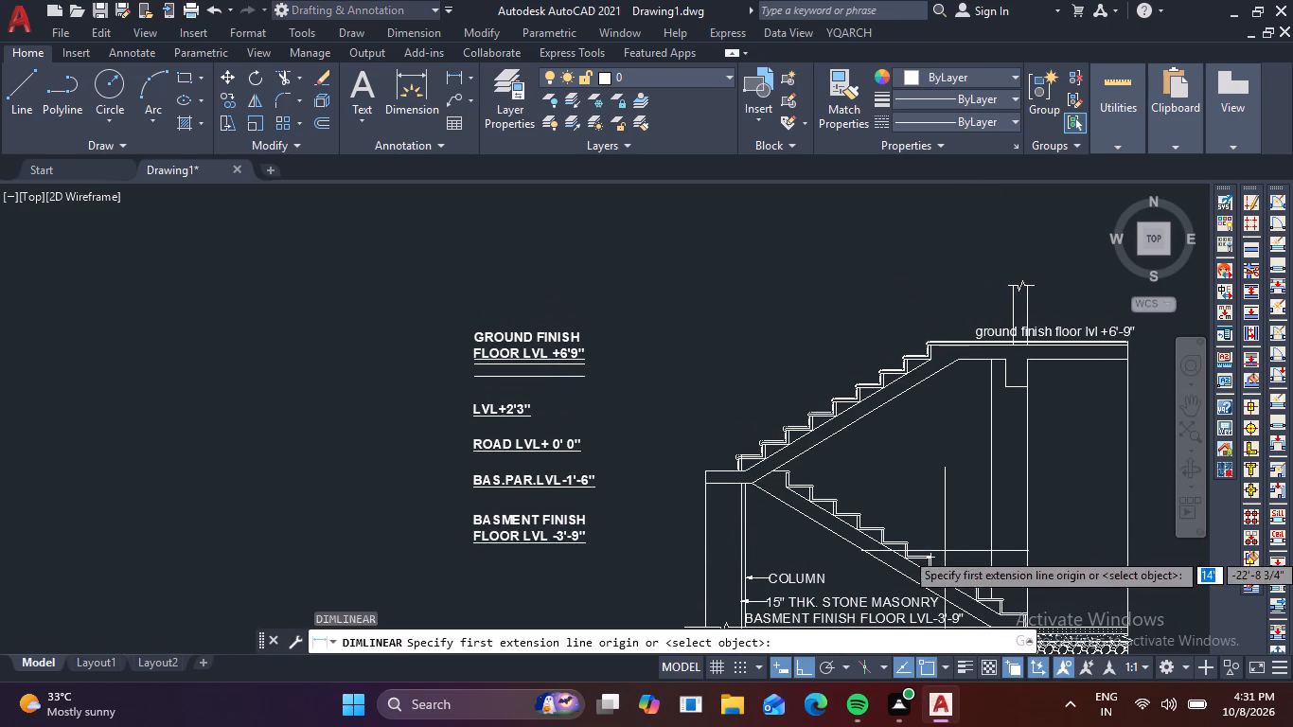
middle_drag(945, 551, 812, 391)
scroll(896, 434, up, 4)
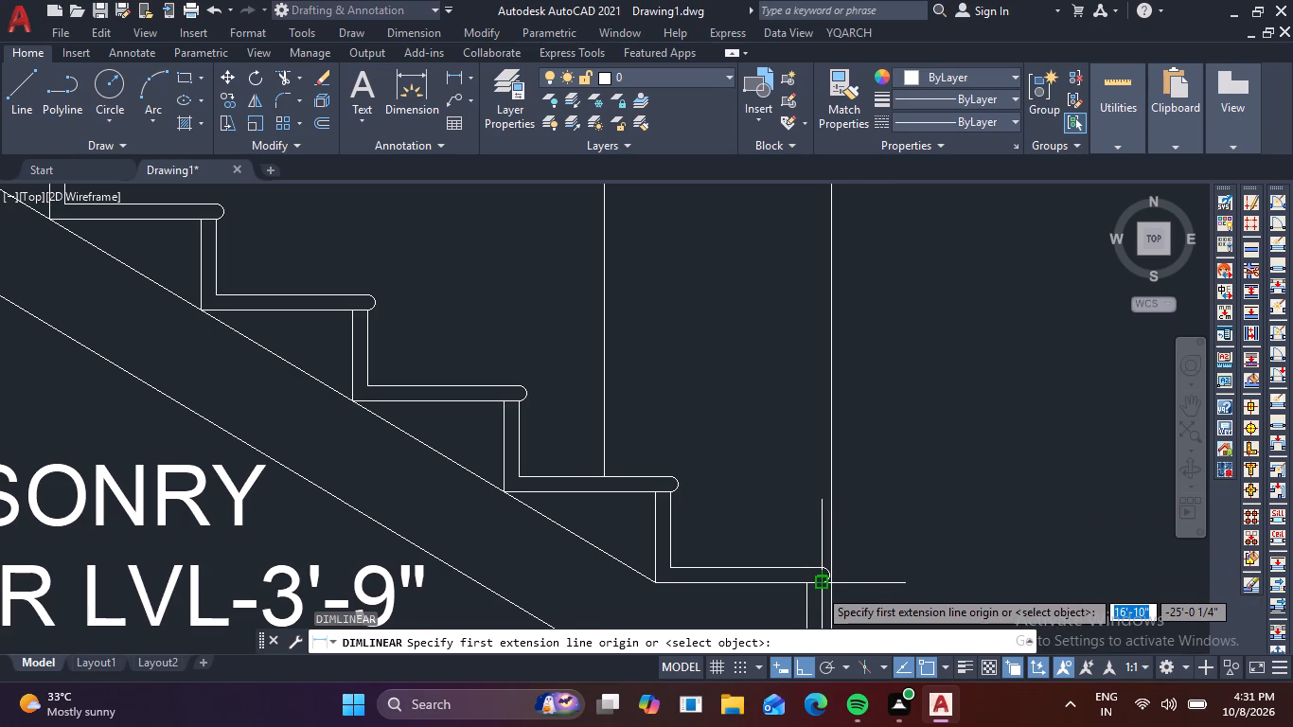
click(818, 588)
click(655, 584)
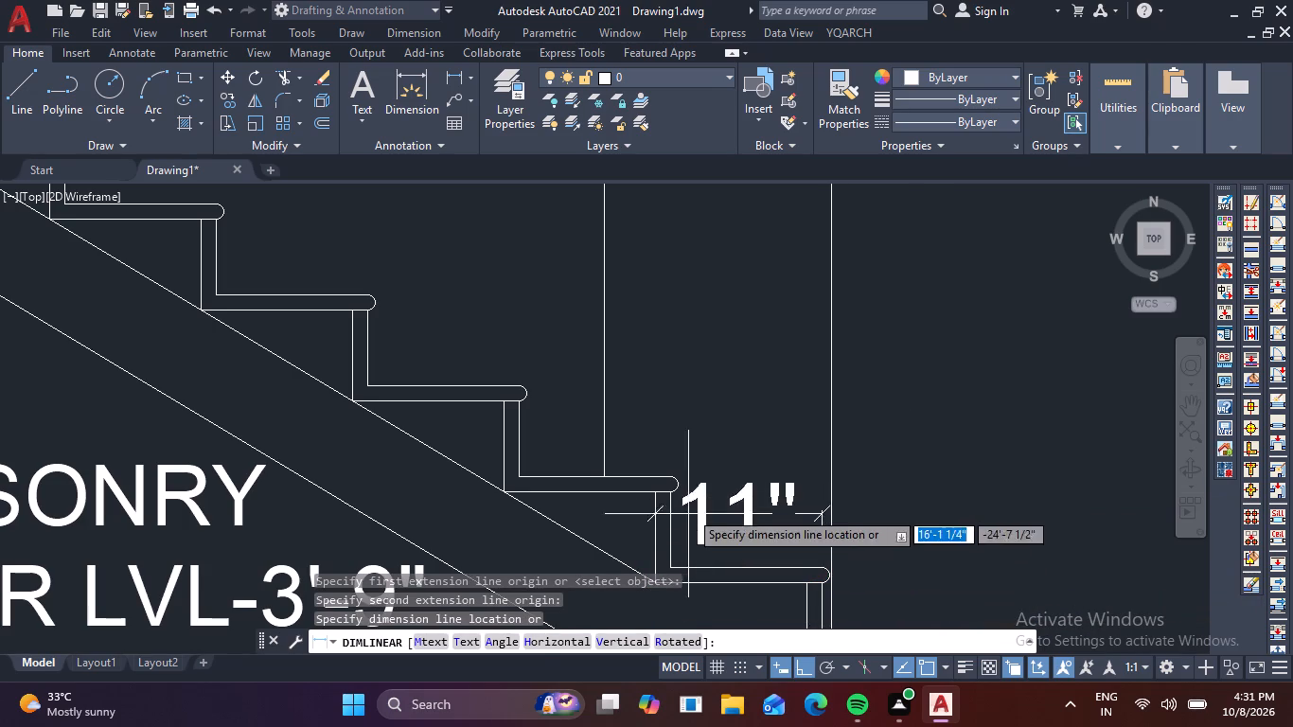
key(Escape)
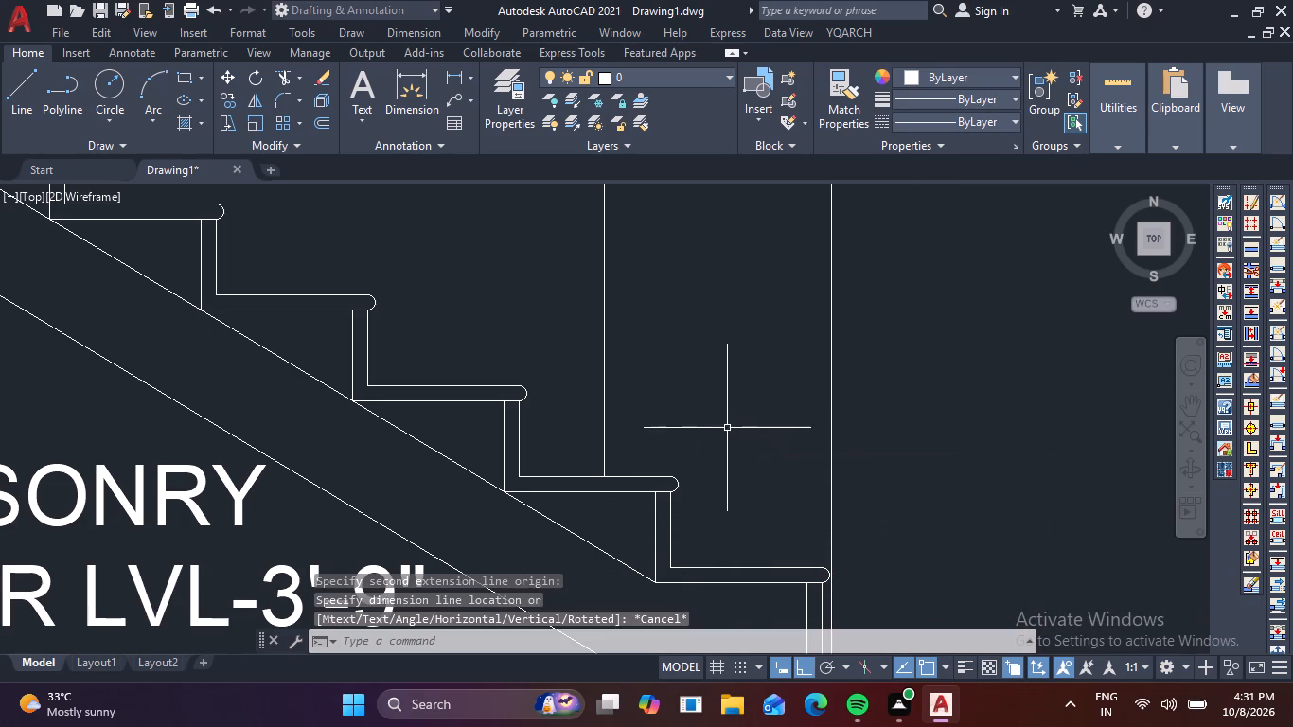
Add a linear dimension across the bottom tread of the lower flight, placed about 6'-6" above it, just below the beam.
key(space)
scroll(798, 566, up, 2)
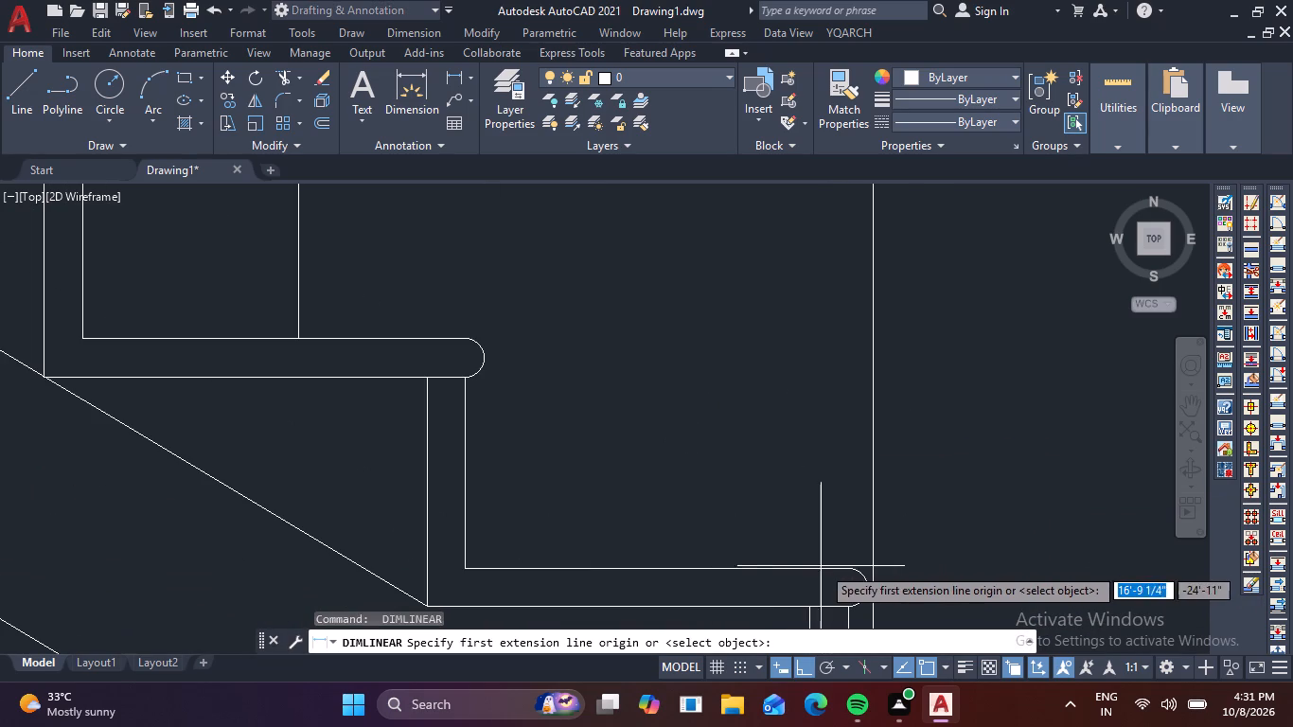
click(850, 572)
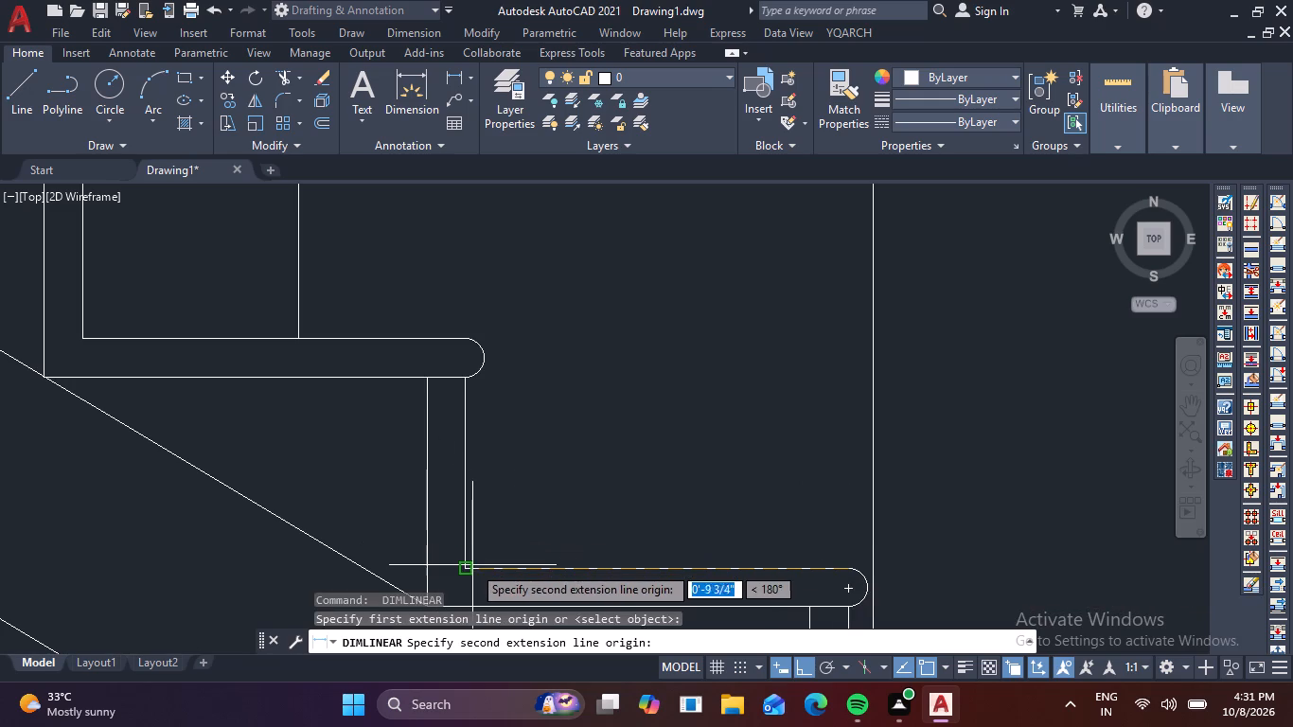
click(469, 567)
scroll(652, 375, down, 1)
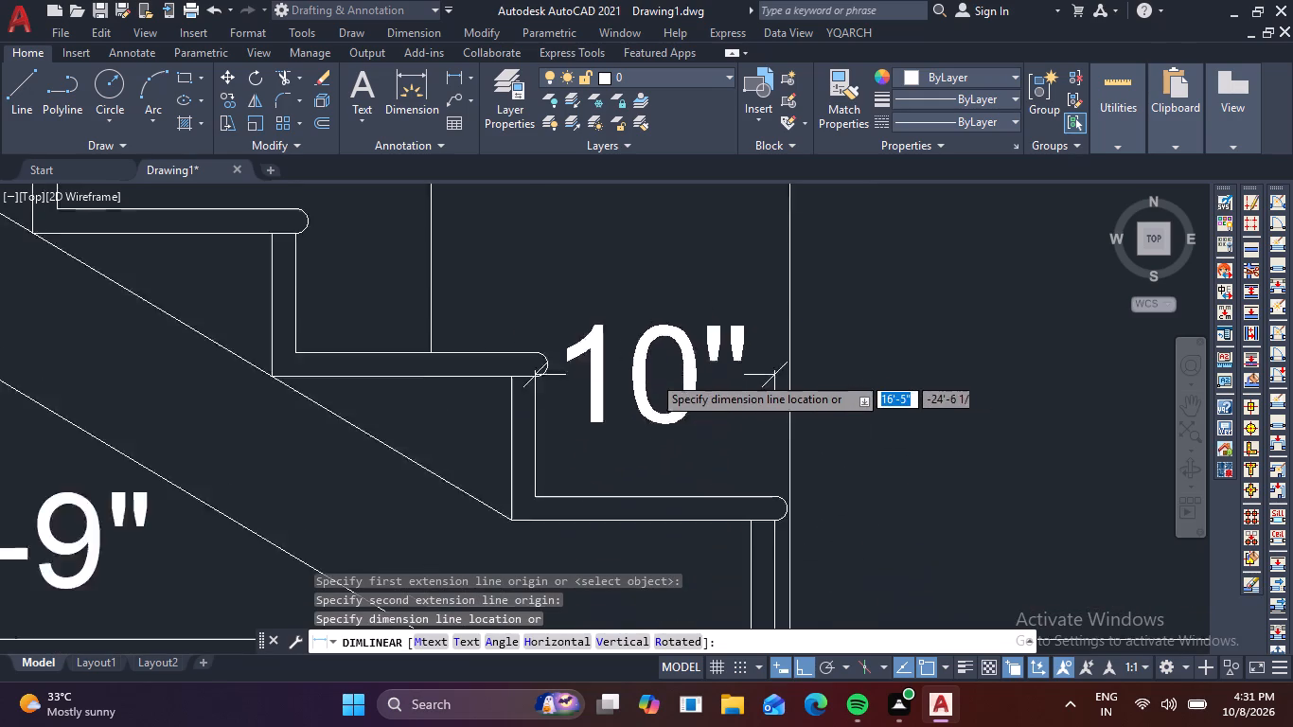
scroll(652, 375, down, 1)
middle_drag(664, 370, 679, 483)
scroll(705, 434, down, 4)
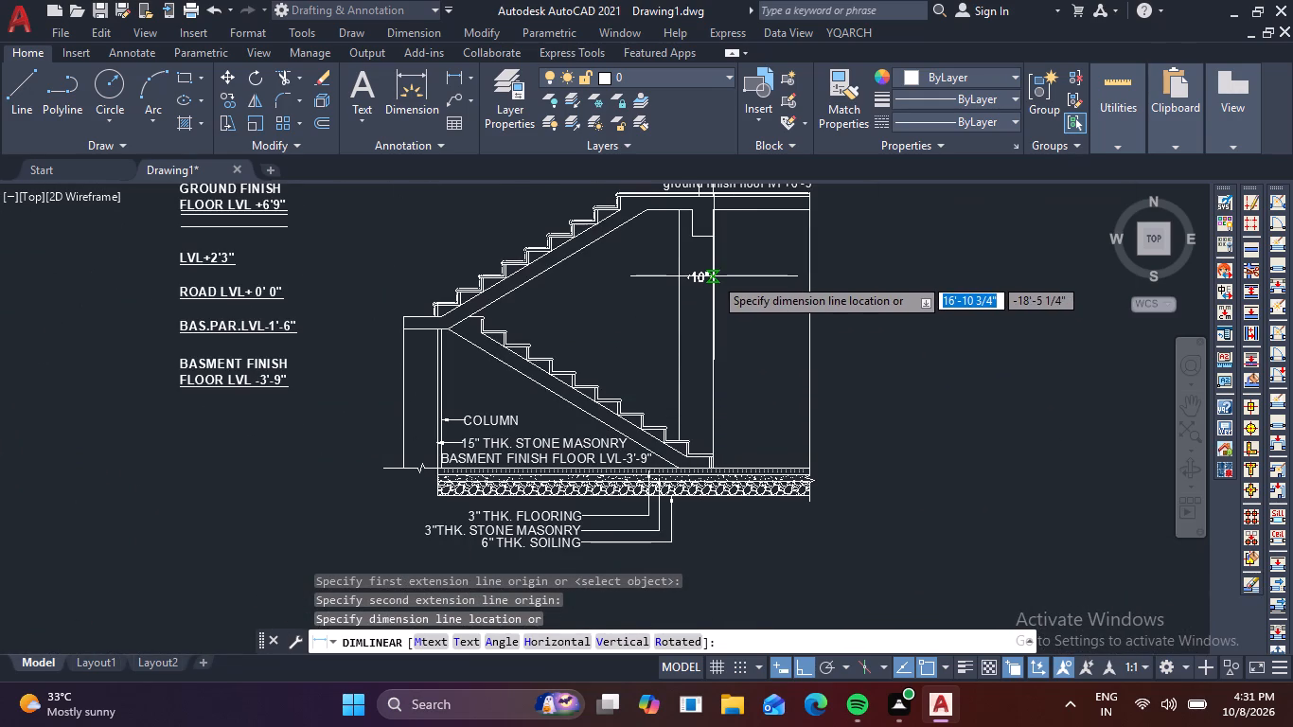
click(714, 276)
Add a linear dimension across the second tread from the bottom of the lower flight, in line with the bottom tread's dimension.
scroll(688, 425, up, 3)
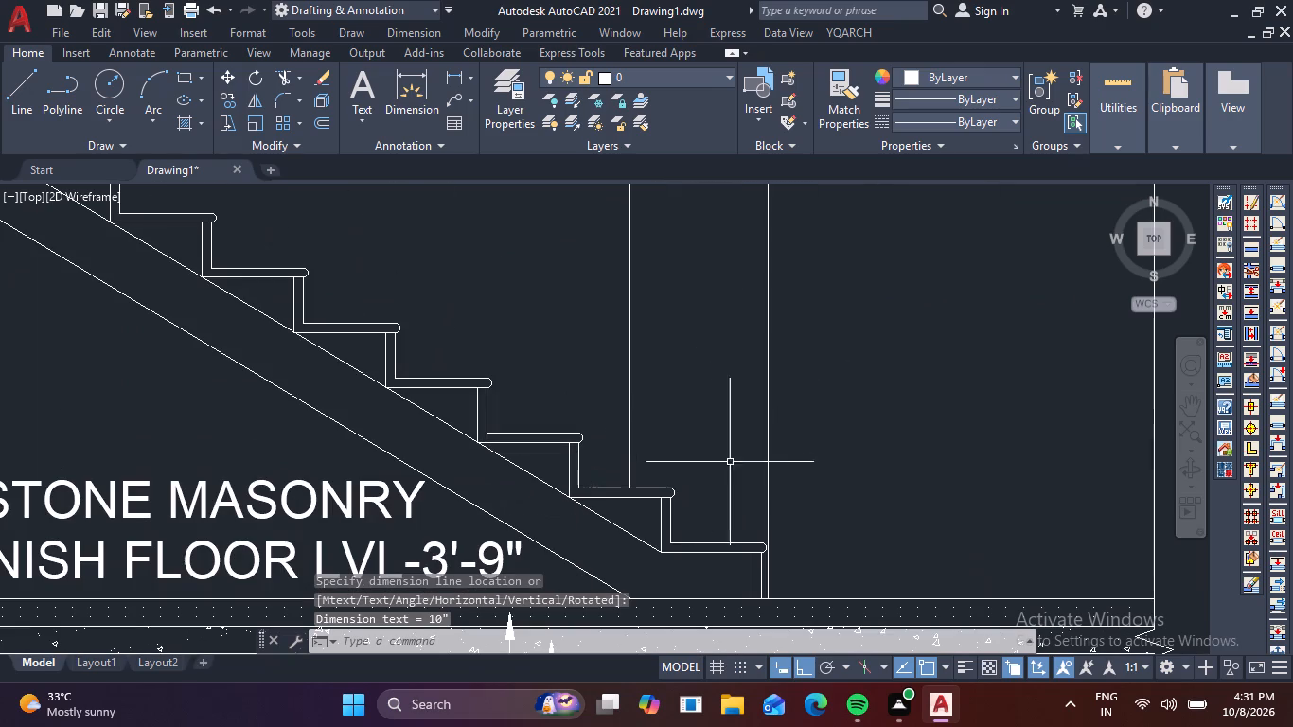
key(space)
scroll(676, 487, up, 2)
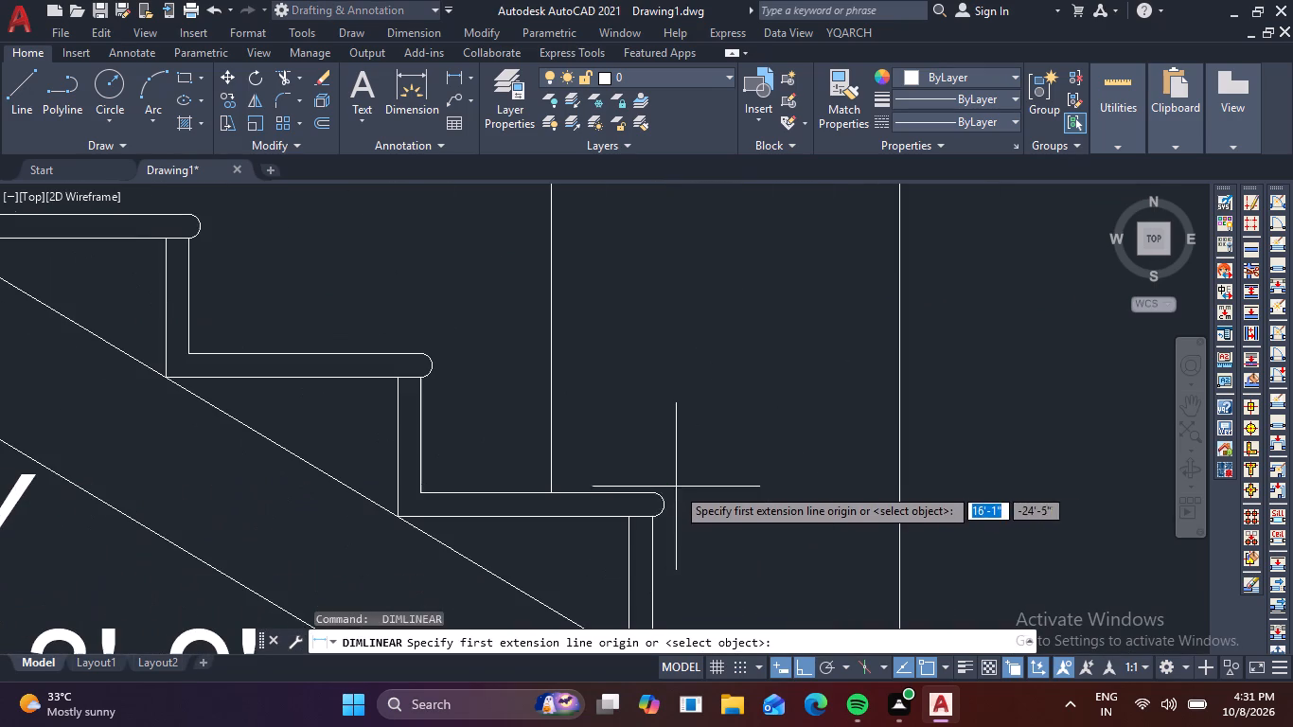
click(651, 493)
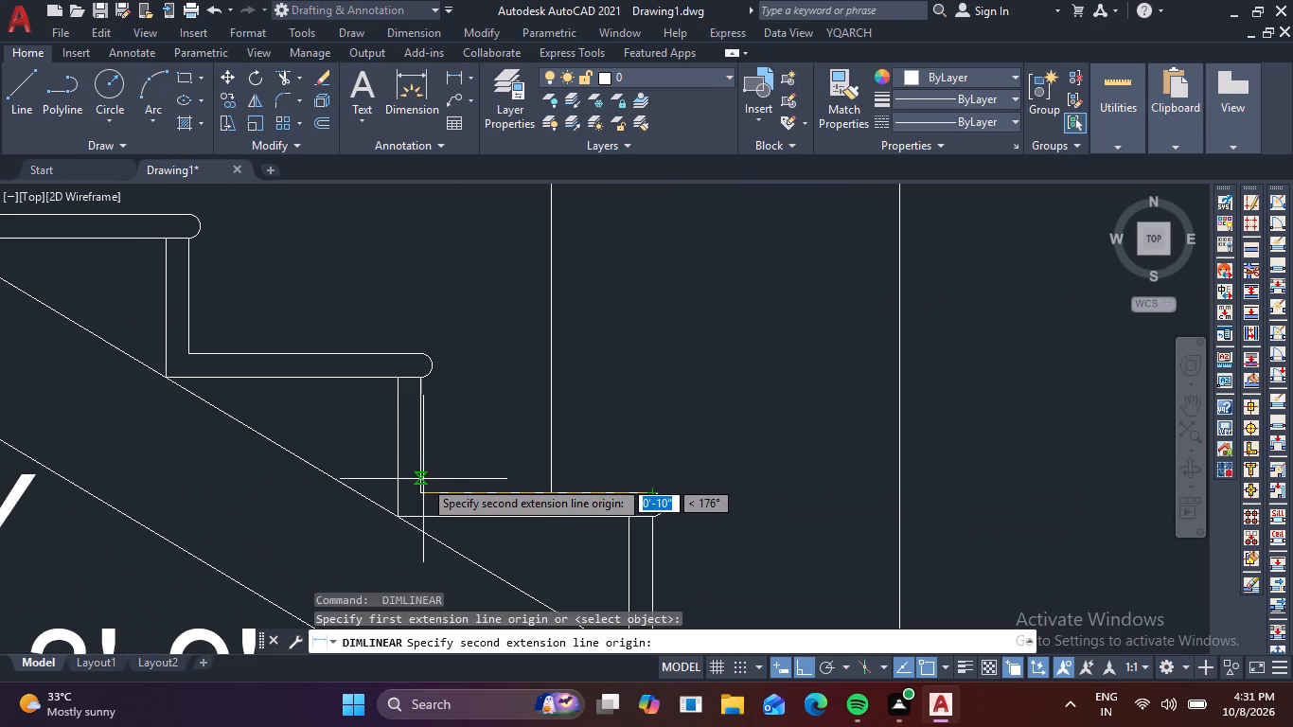
click(417, 488)
scroll(655, 299, down, 2)
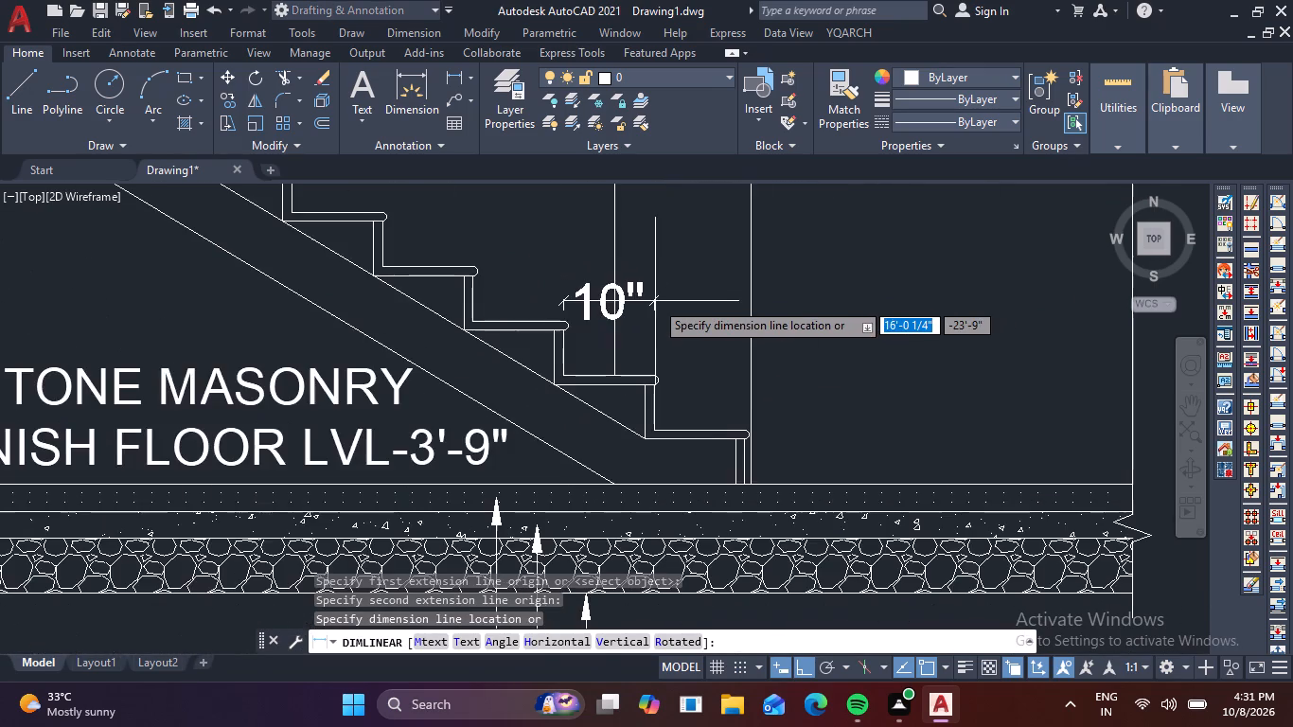
middle_drag(658, 308, 629, 493)
scroll(627, 502, down, 1)
scroll(645, 382, down, 2)
middle_drag(655, 393, 647, 455)
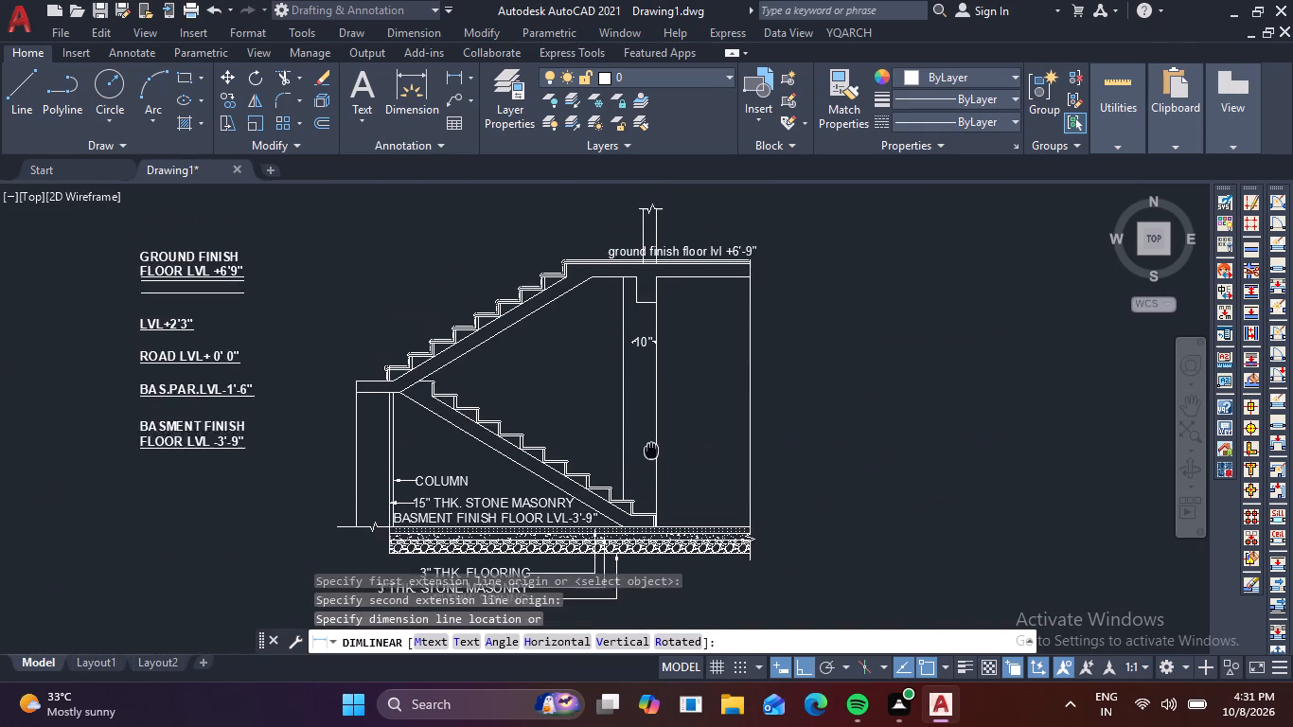
middle_drag(647, 455, 635, 482)
scroll(622, 395, up, 4)
scroll(582, 272, up, 3)
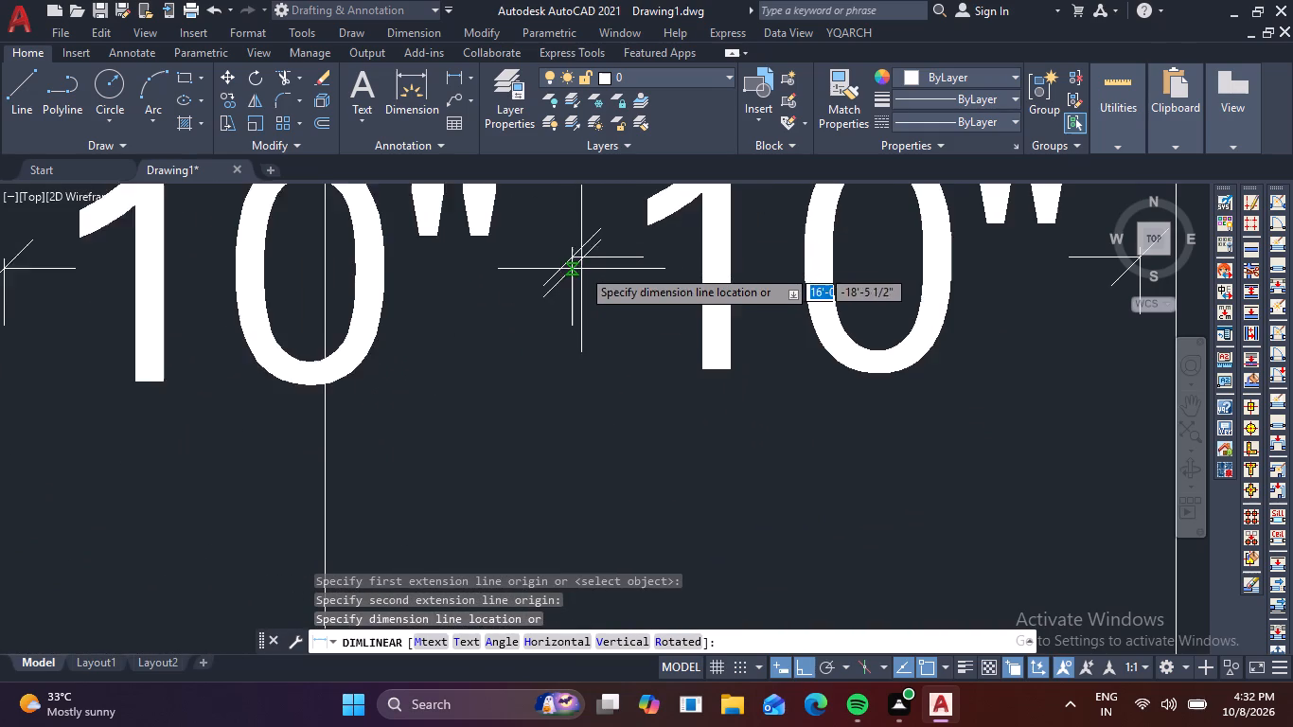
click(571, 258)
Add a linear dimension across the third tread from the bottom of the lower flight, continuing the row of tread dimensions.
scroll(560, 389, down, 4)
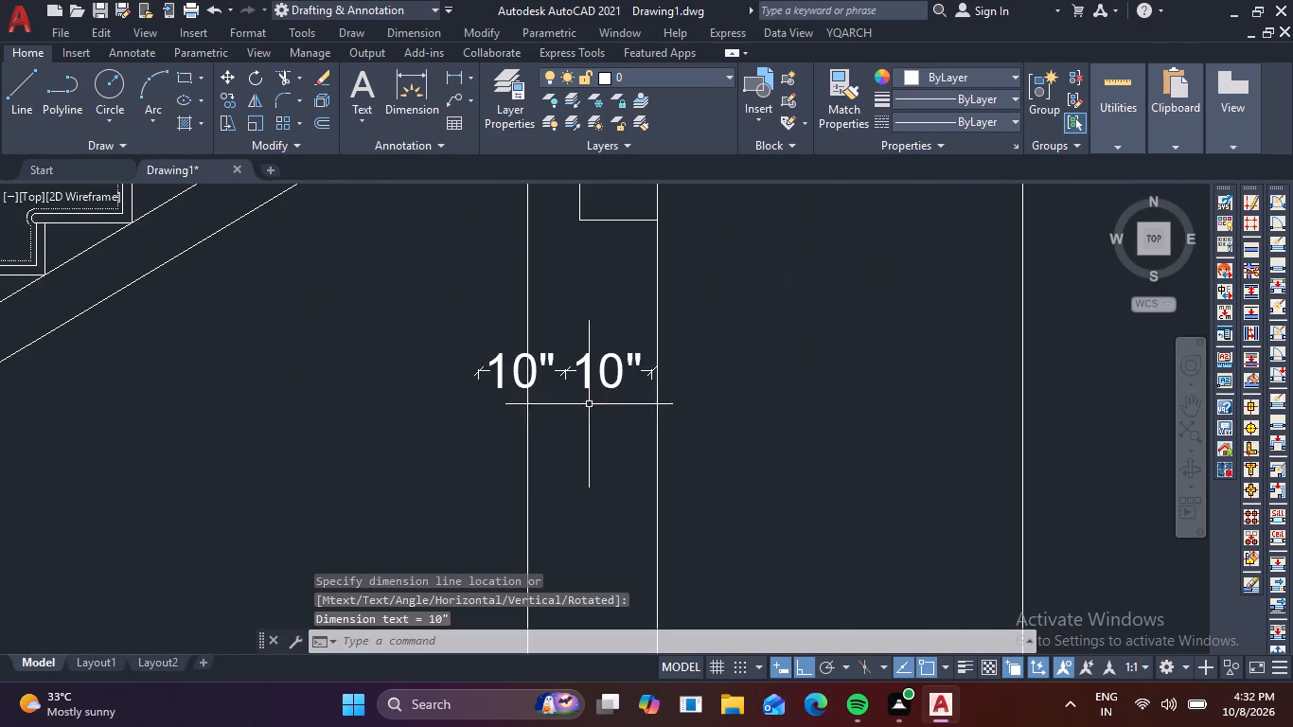
scroll(600, 454, down, 3)
middle_drag(616, 473, 632, 377)
scroll(573, 470, up, 1)
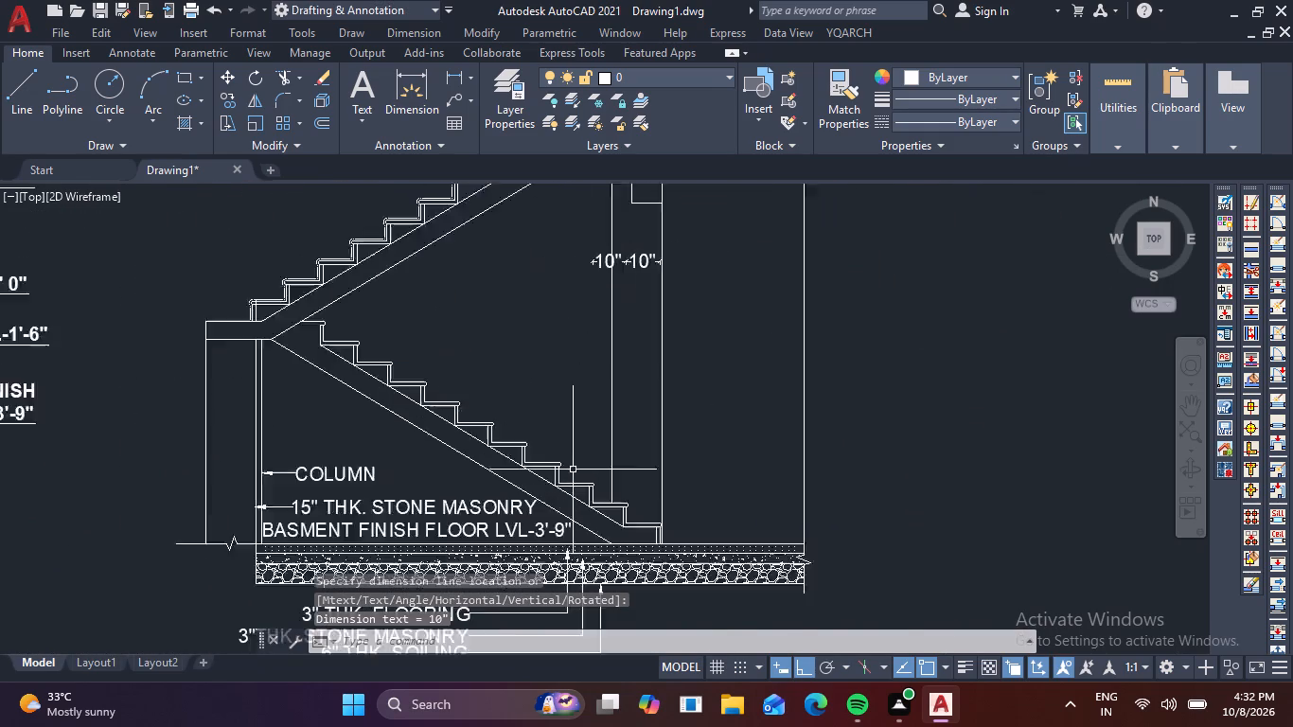
scroll(574, 470, up, 2)
key(space)
scroll(586, 516, up, 2)
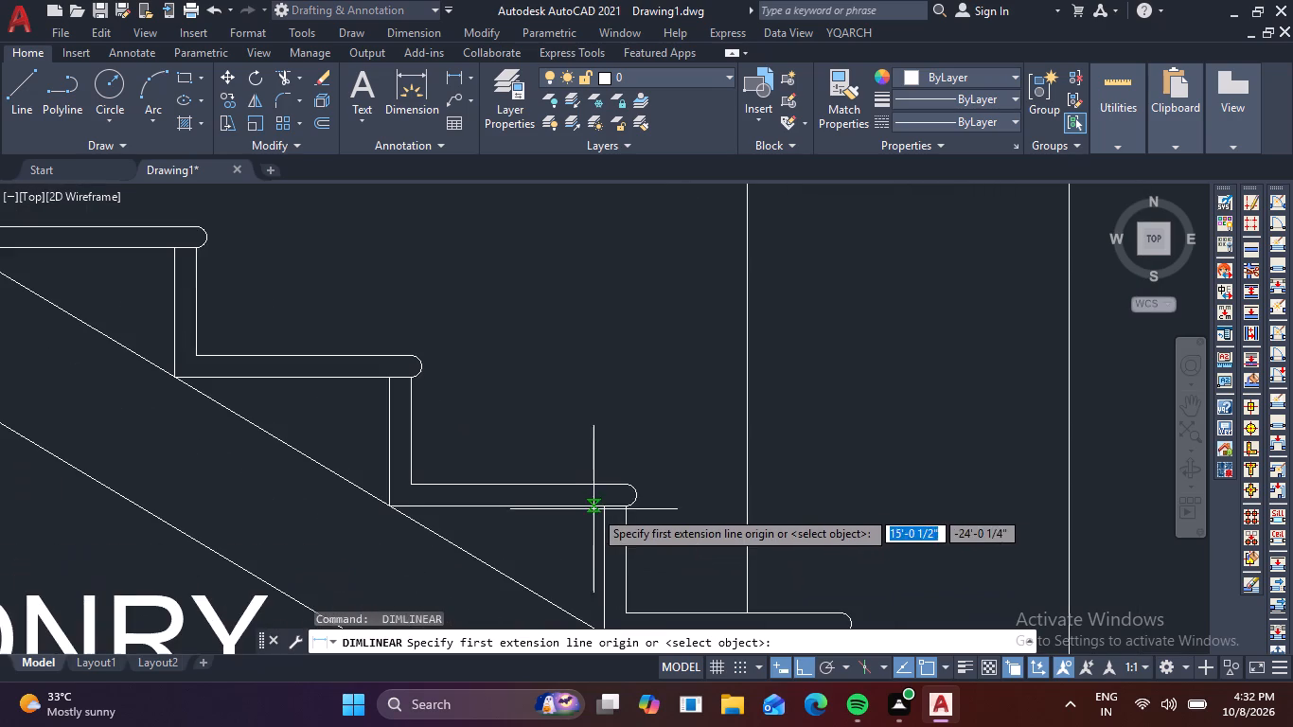
click(630, 484)
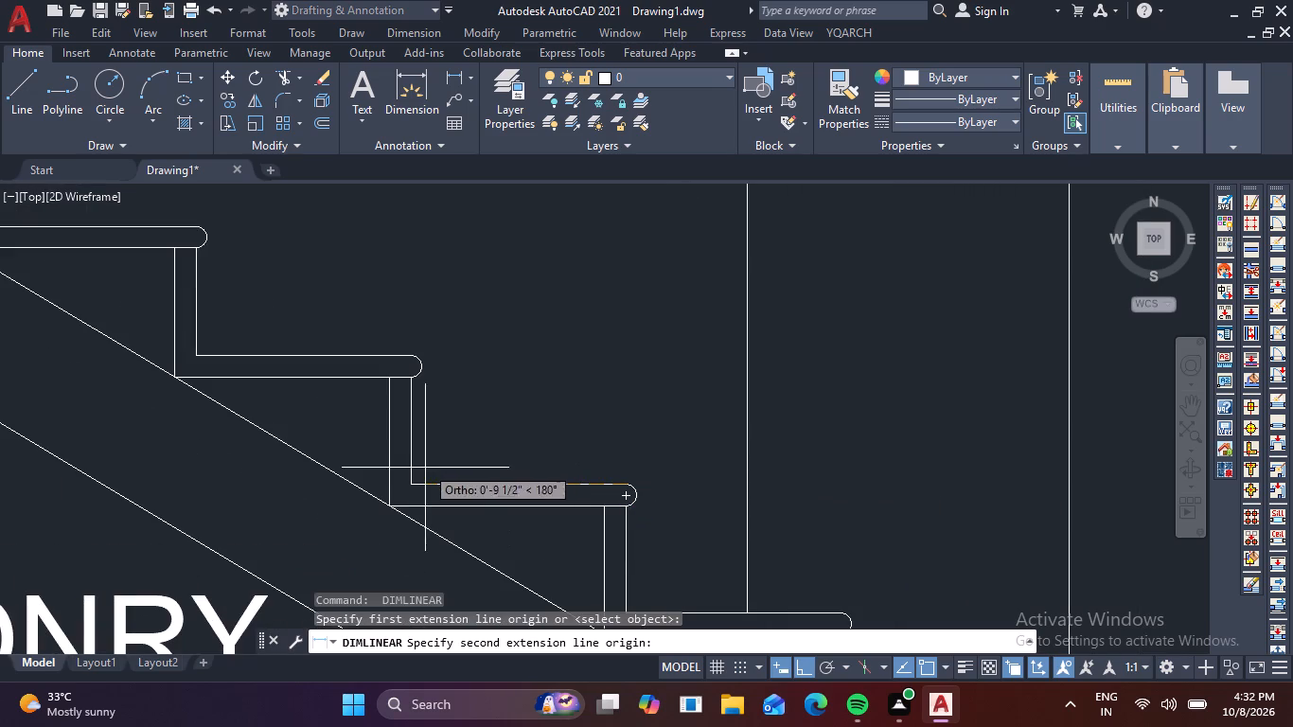
click(410, 481)
scroll(695, 268, down, 4)
middle_drag(708, 291, 630, 469)
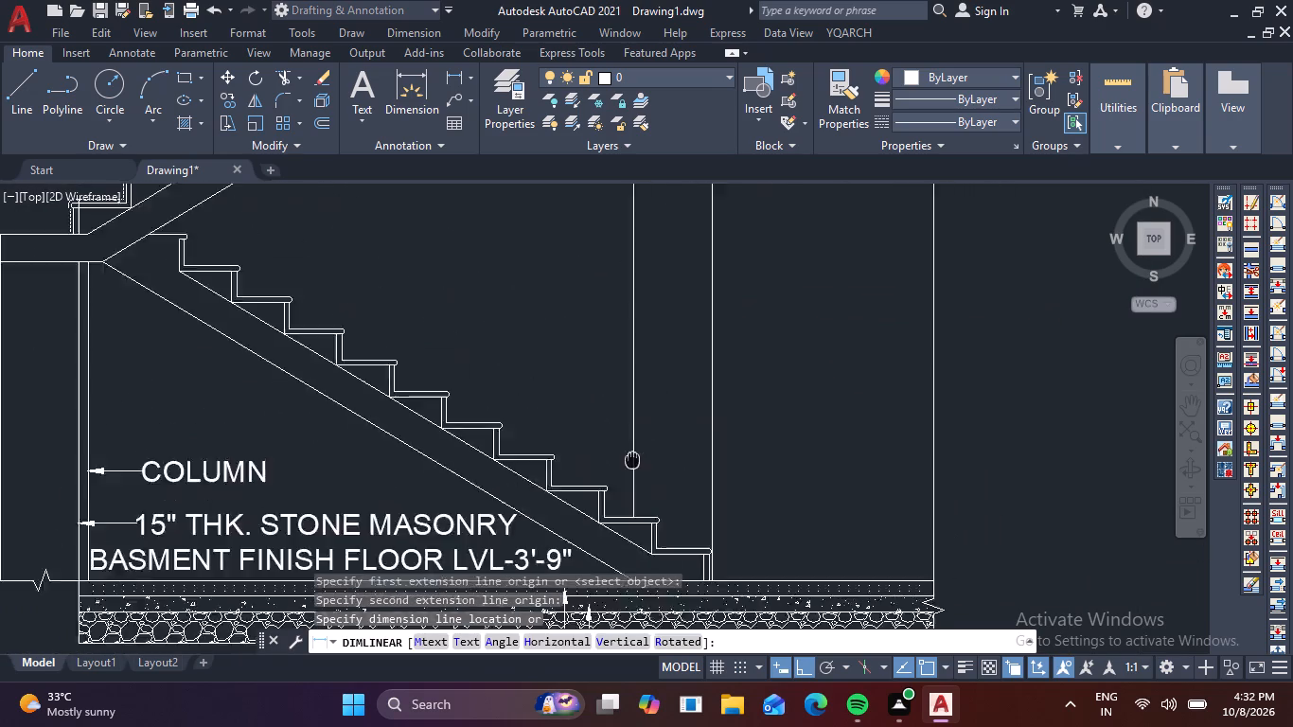
middle_drag(630, 469, 577, 564)
scroll(529, 276, up, 3)
middle_drag(577, 233, 539, 387)
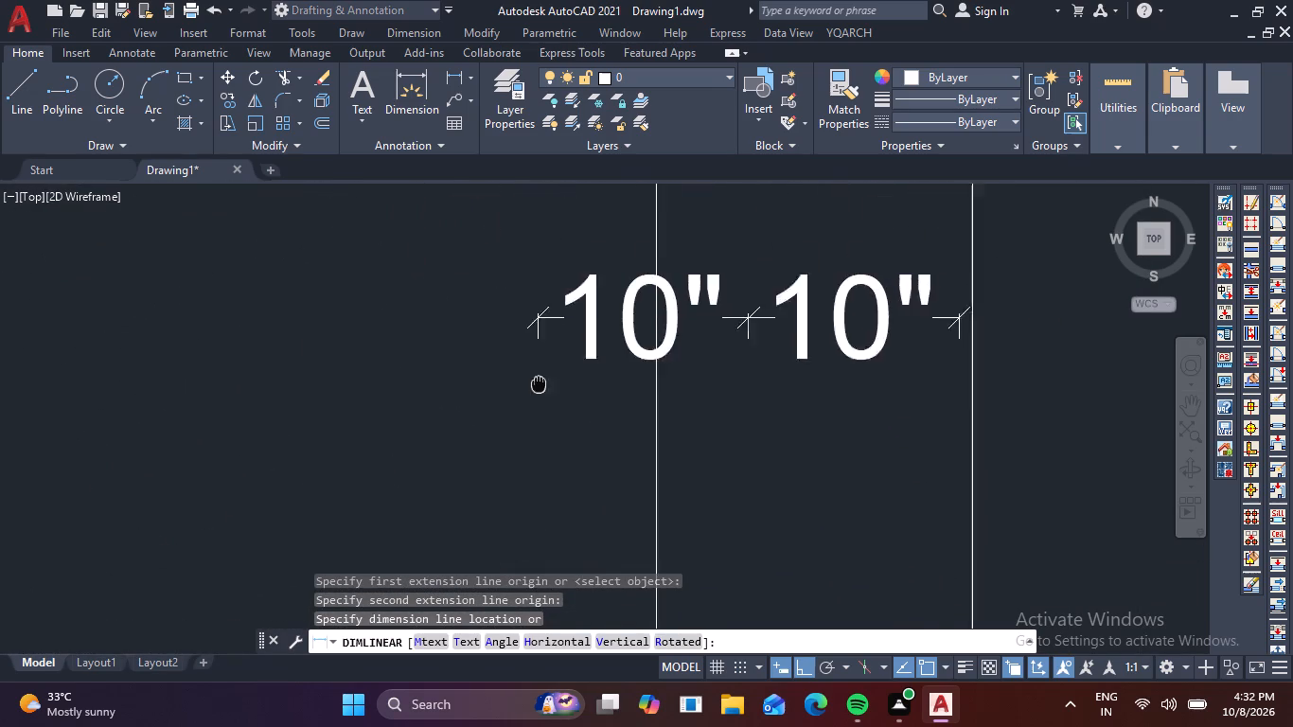
middle_drag(539, 387, 532, 409)
scroll(518, 360, up, 4)
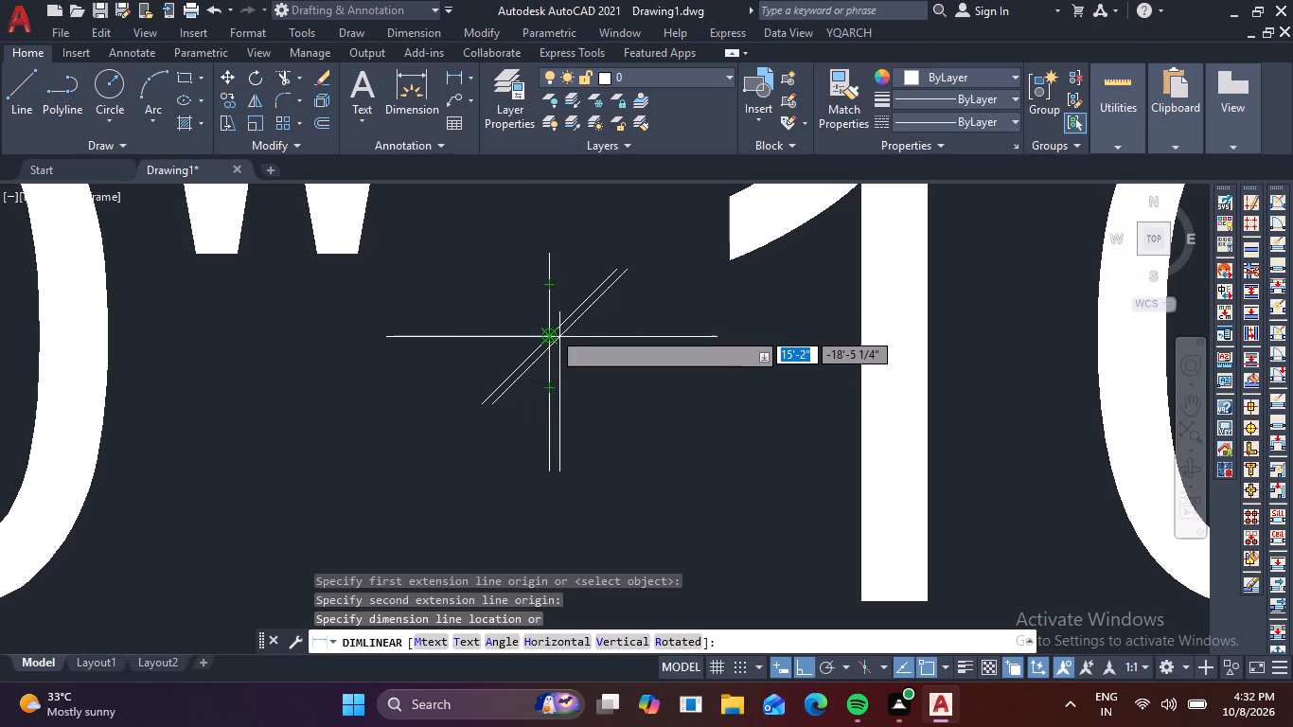
click(553, 331)
Add a linear dimension across the fourth tread from the bottom of the lower flight, level with the end of the existing dimension row.
scroll(632, 391, down, 5)
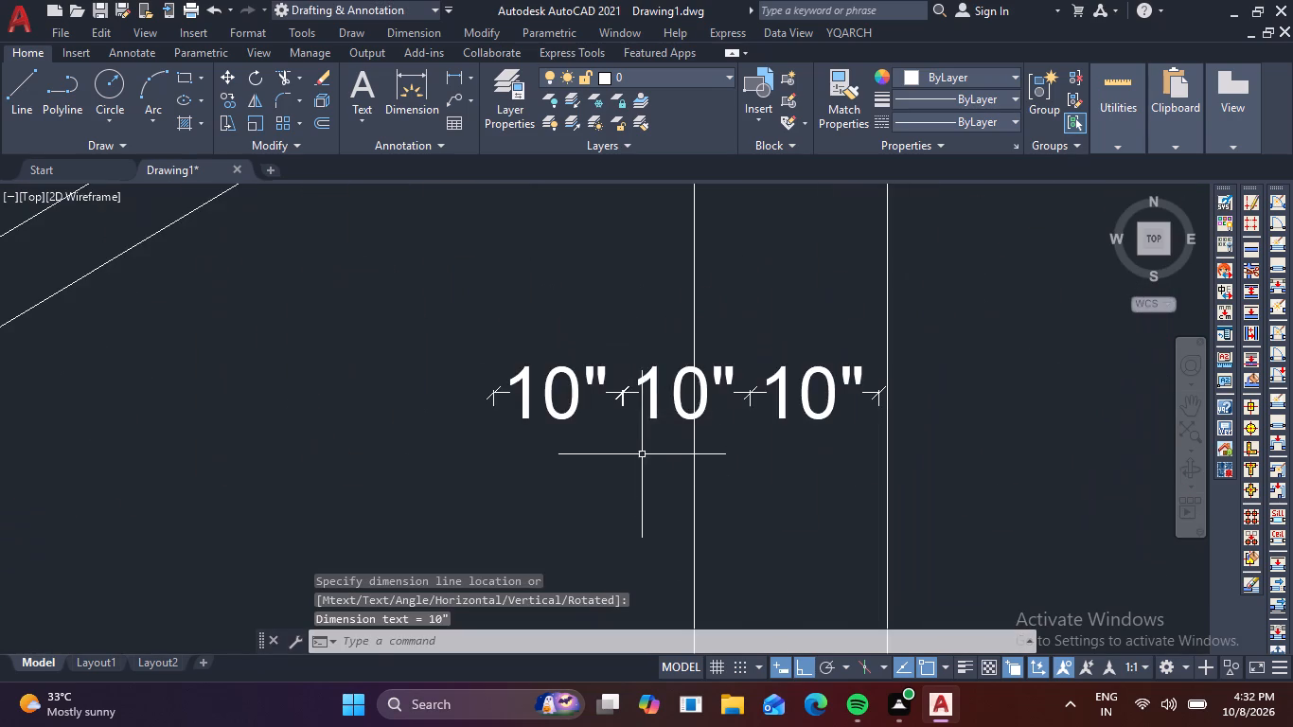
scroll(633, 489, down, 2)
middle_drag(633, 505, 658, 403)
scroll(693, 328, down, 3)
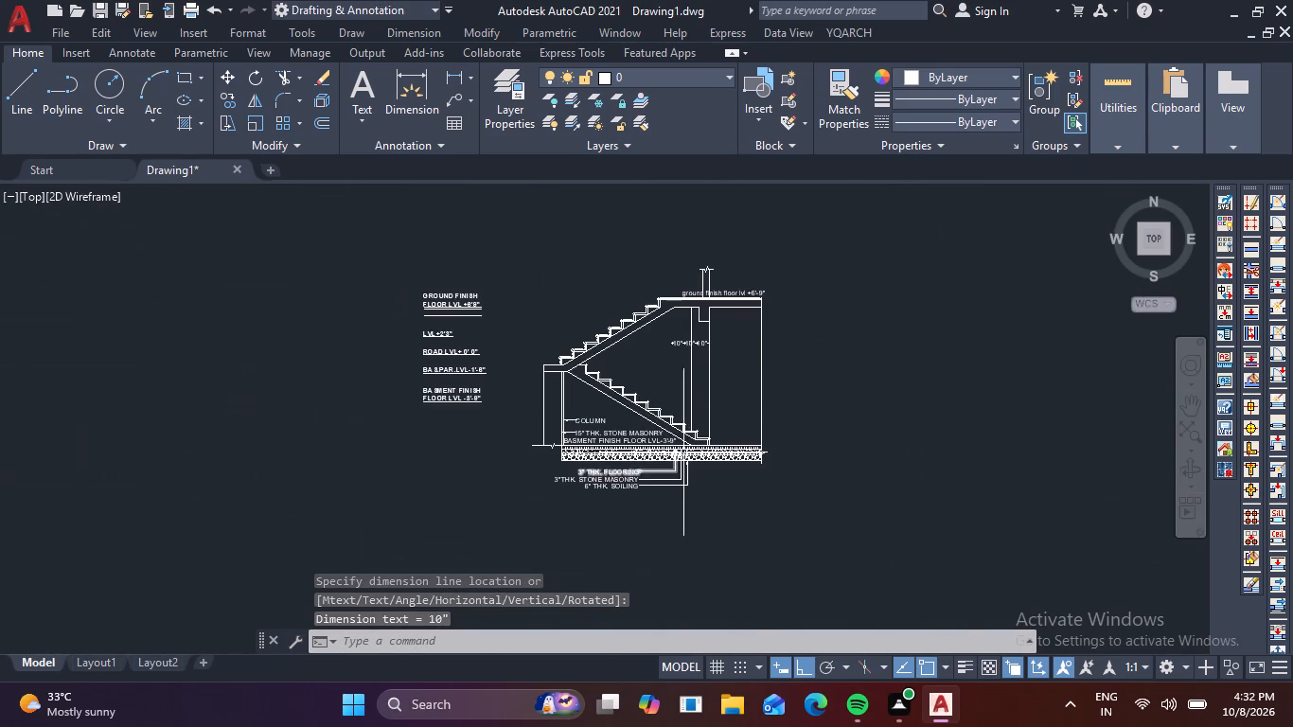
scroll(688, 402, up, 3)
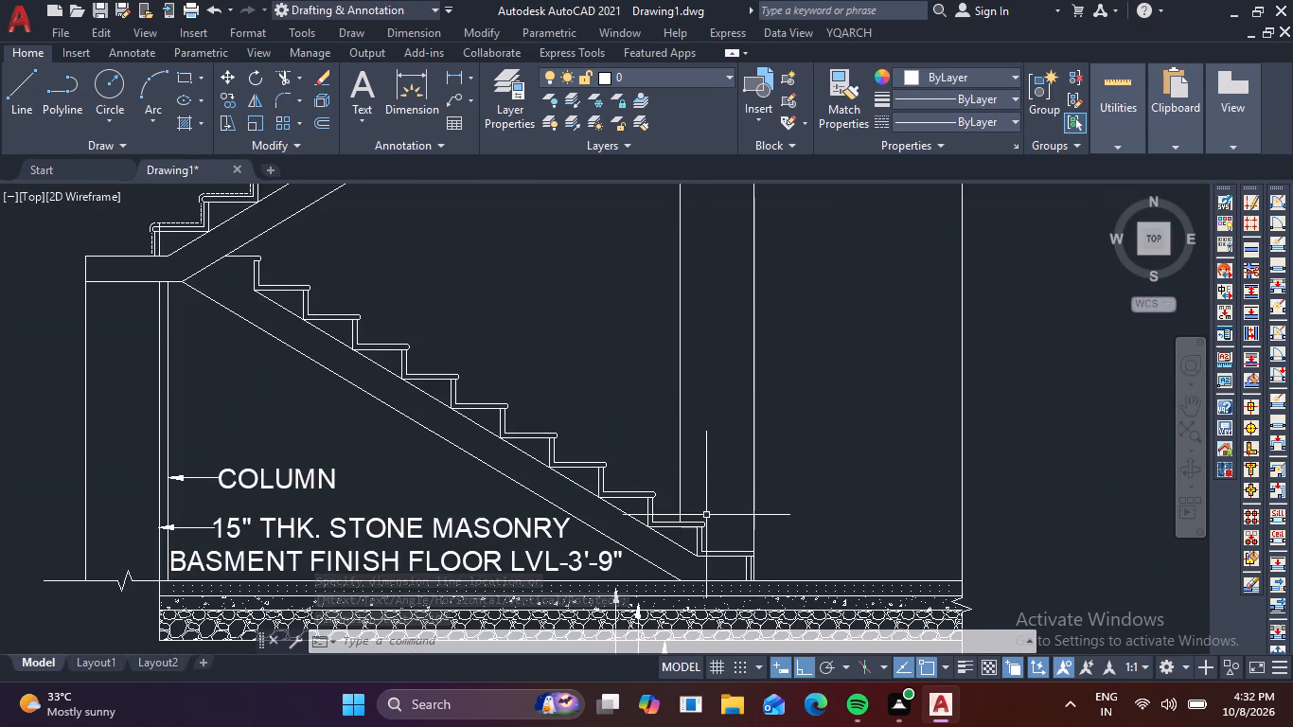
scroll(595, 453, up, 3)
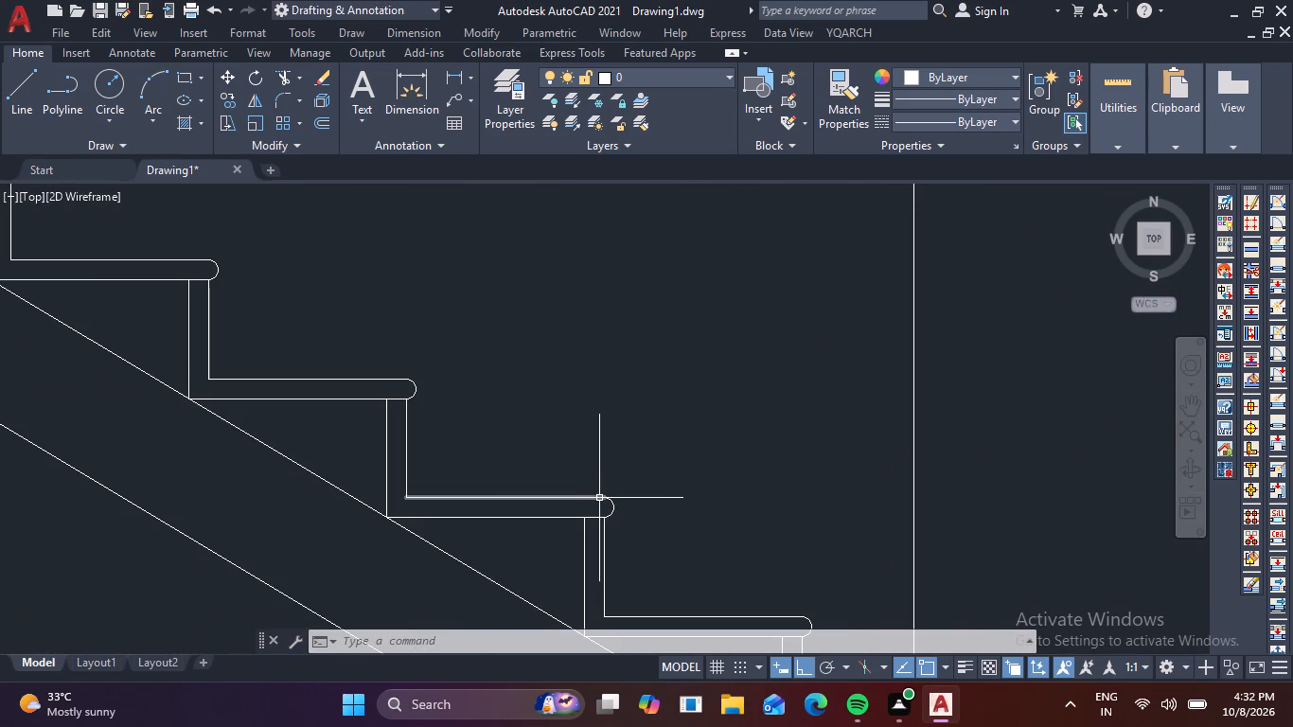
key(space)
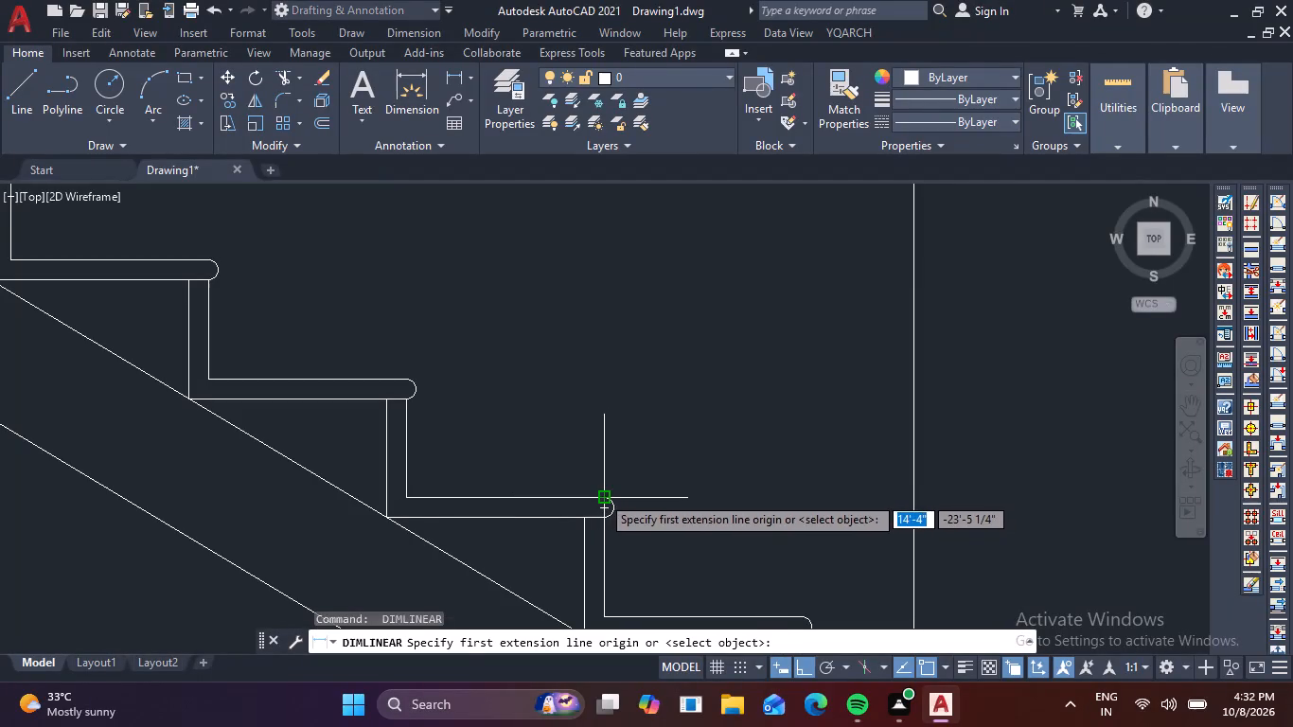
click(601, 495)
click(401, 494)
scroll(520, 384, down, 3)
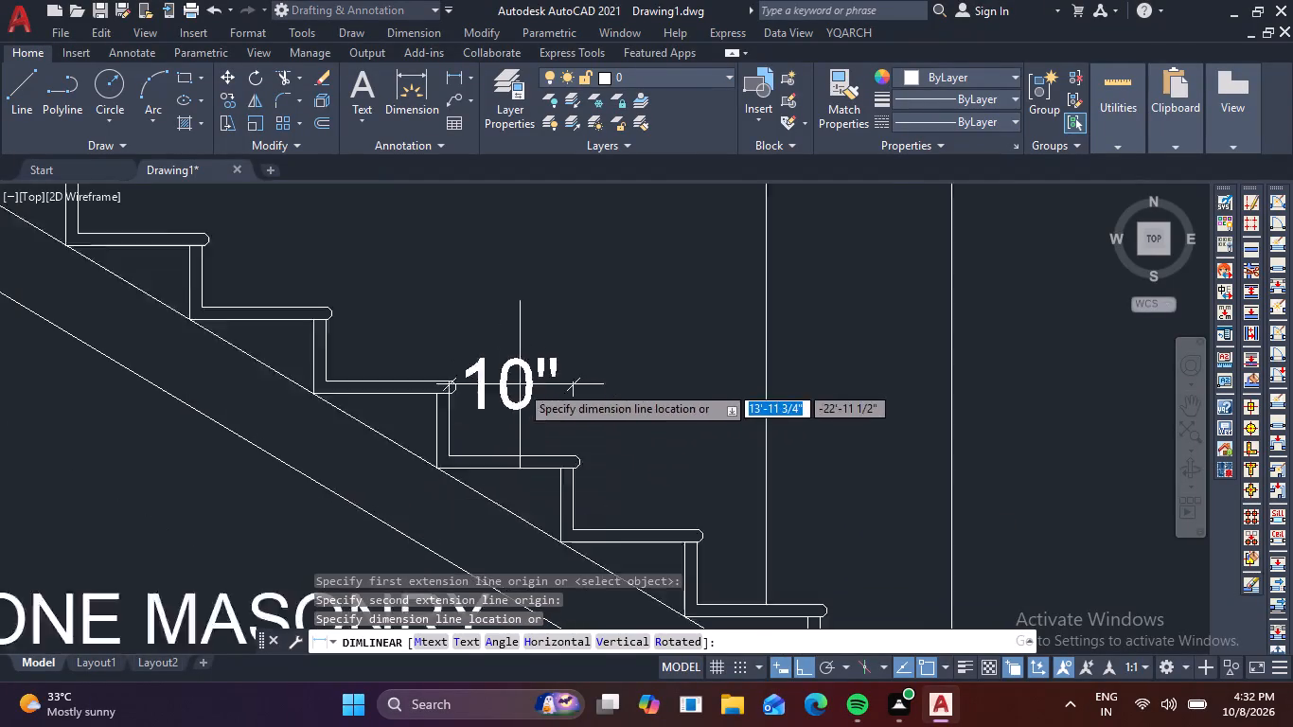
scroll(520, 384, down, 1)
scroll(532, 226, up, 4)
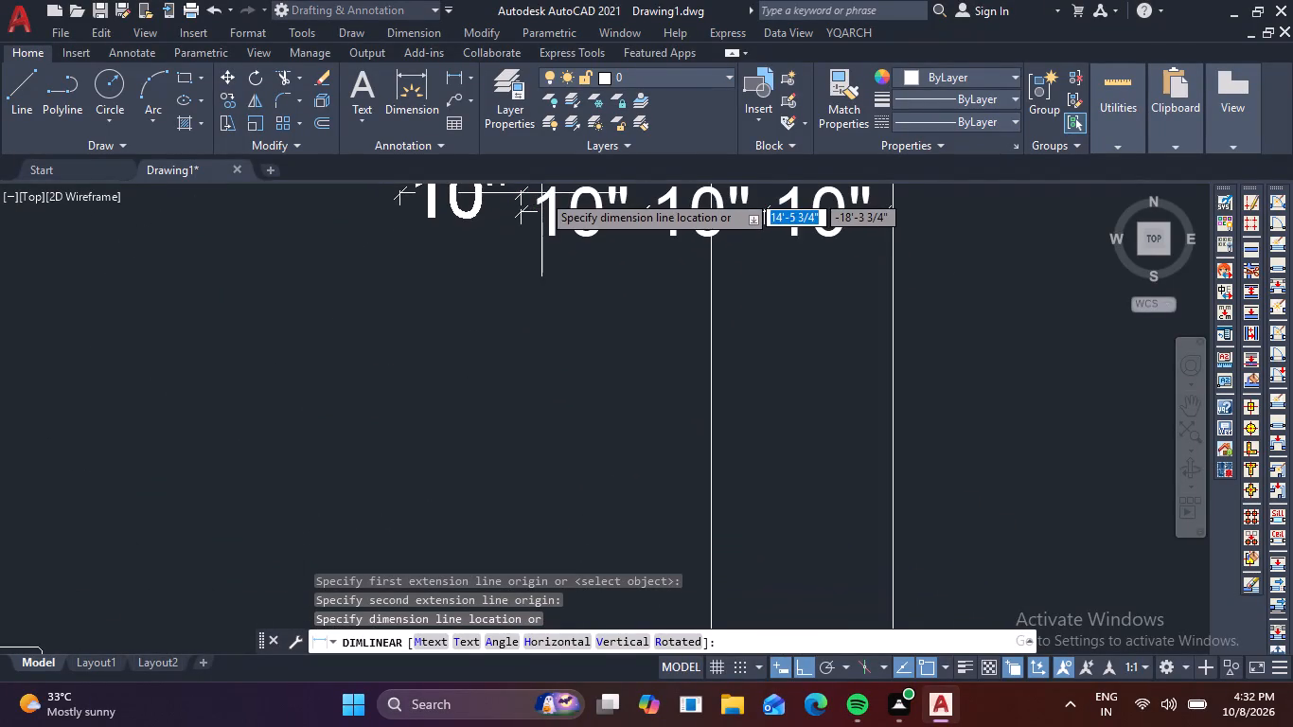
middle_drag(536, 198, 513, 297)
scroll(501, 308, up, 4)
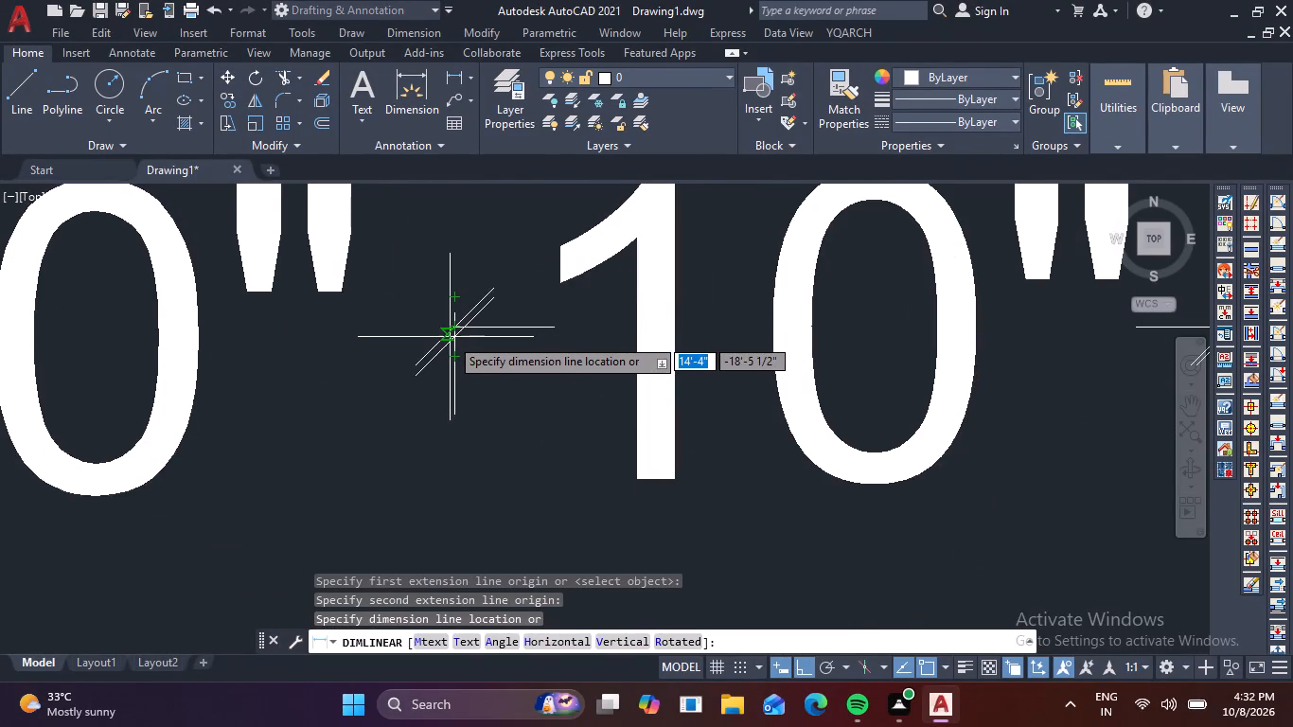
click(452, 333)
Add a linear dimension across the fifth tread from the bottom of the lower flight, aligned with the four tread dimensions below the beam.
scroll(502, 359, down, 6)
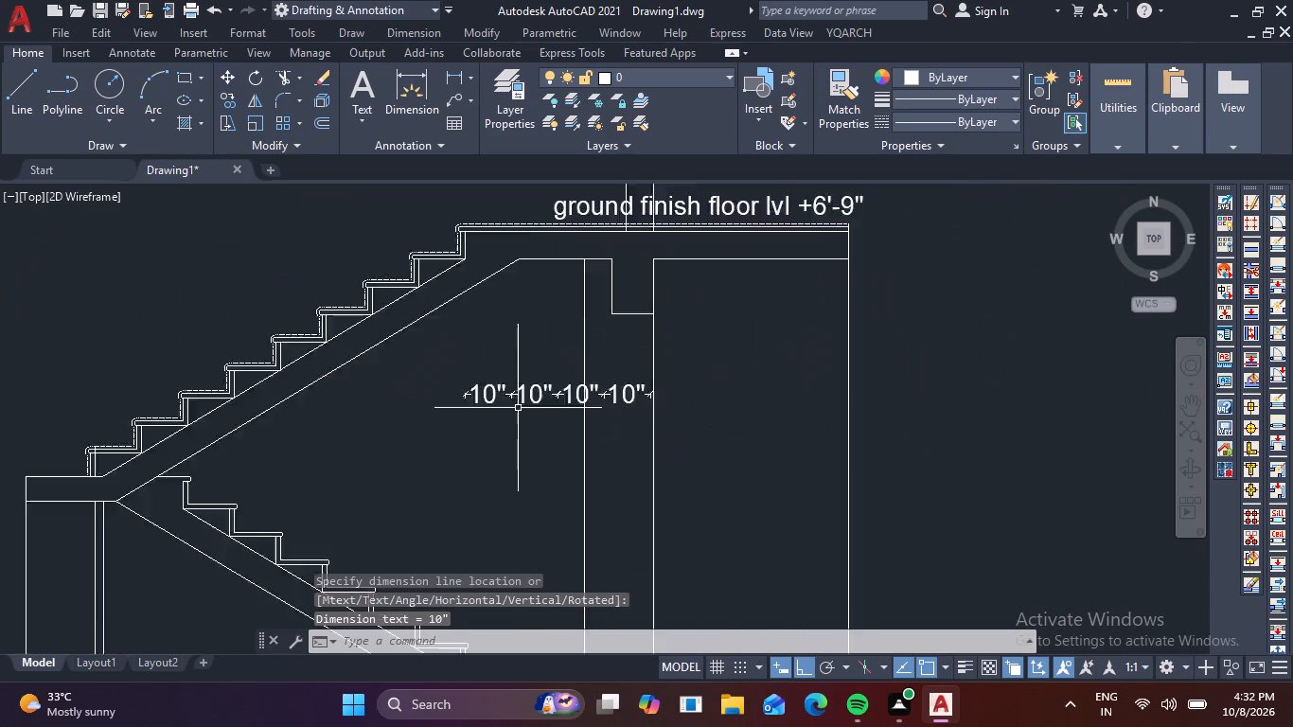
scroll(519, 409, down, 1)
middle_drag(529, 453, 649, 318)
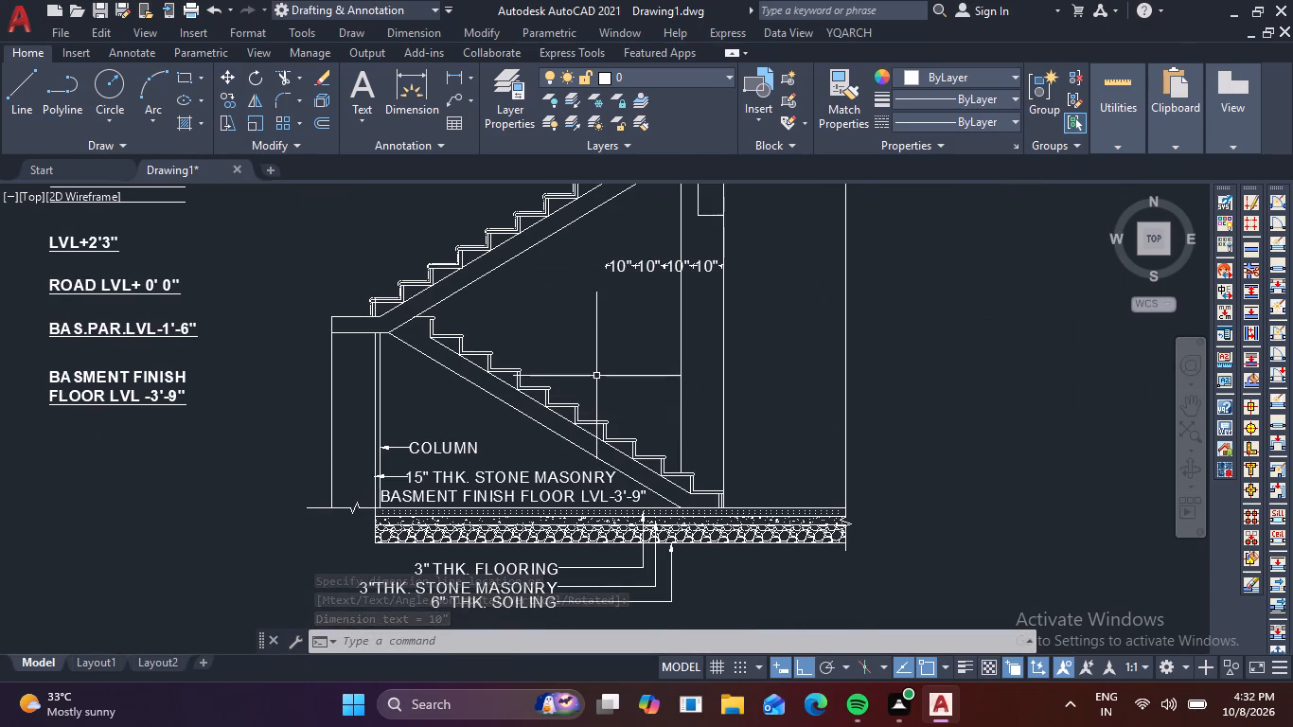
scroll(595, 415, up, 6)
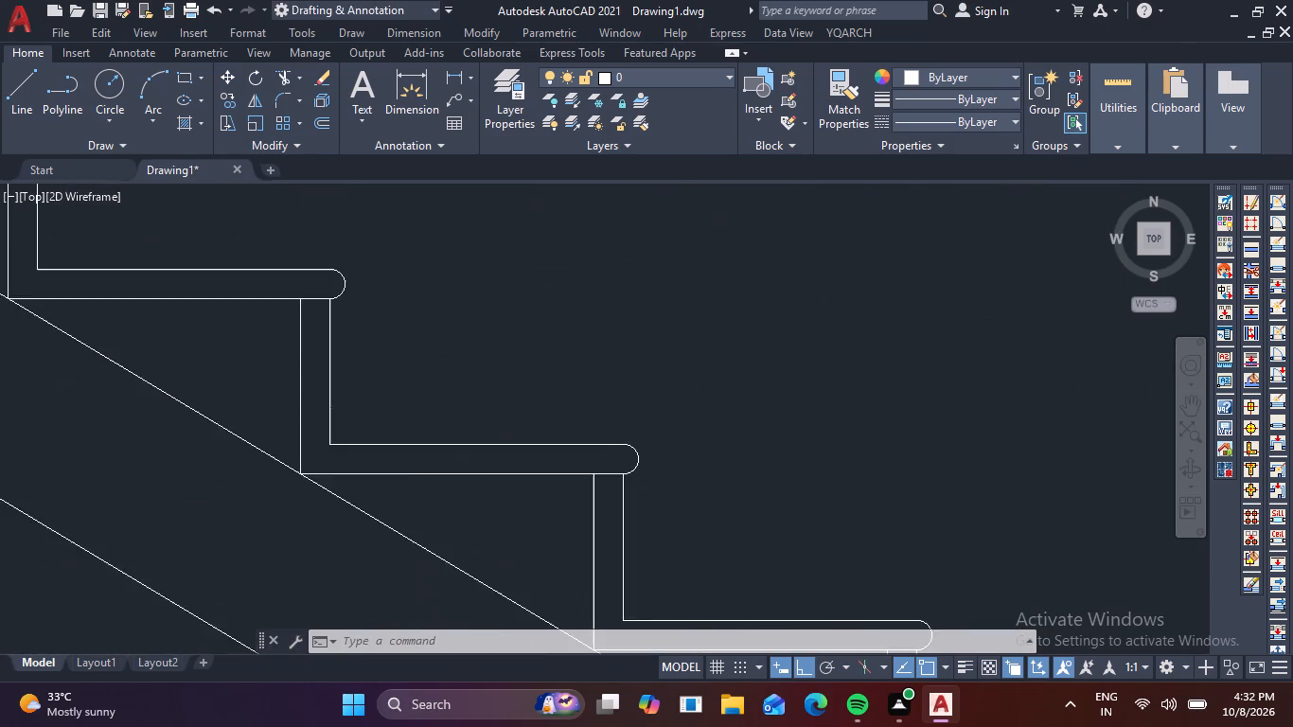
key(space)
click(628, 453)
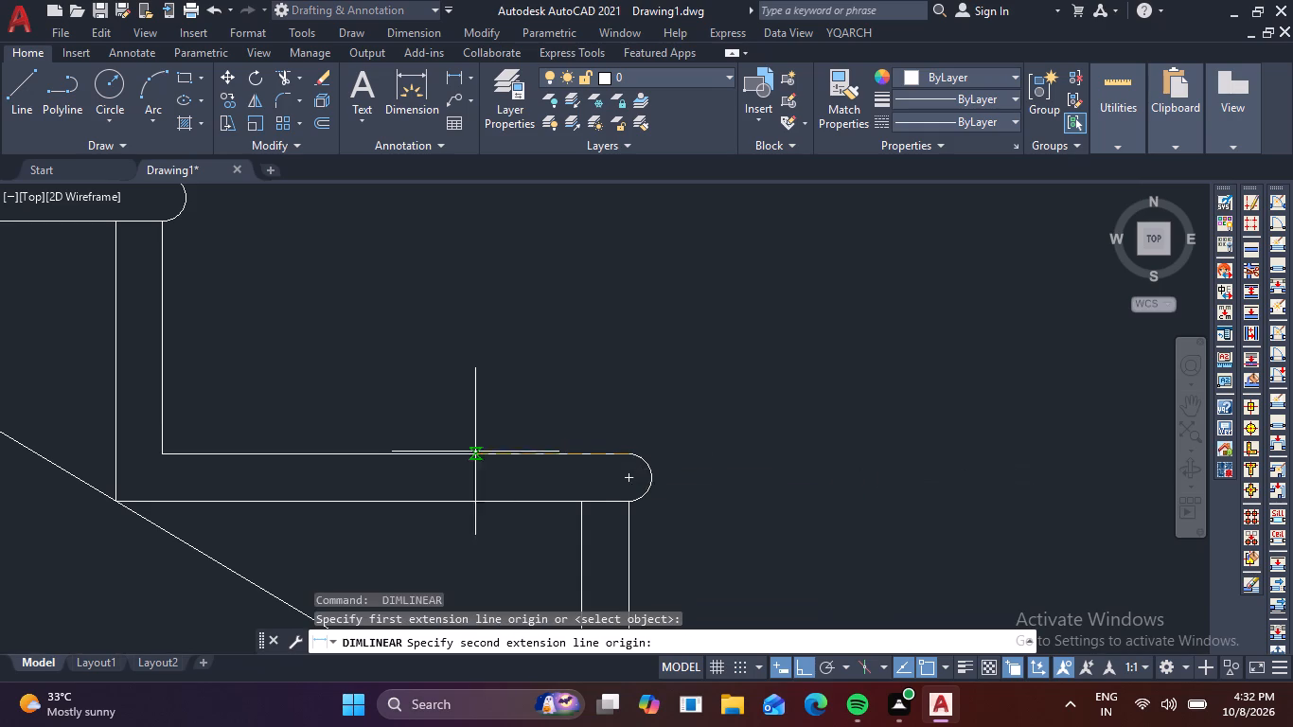
click(159, 453)
scroll(377, 346, down, 4)
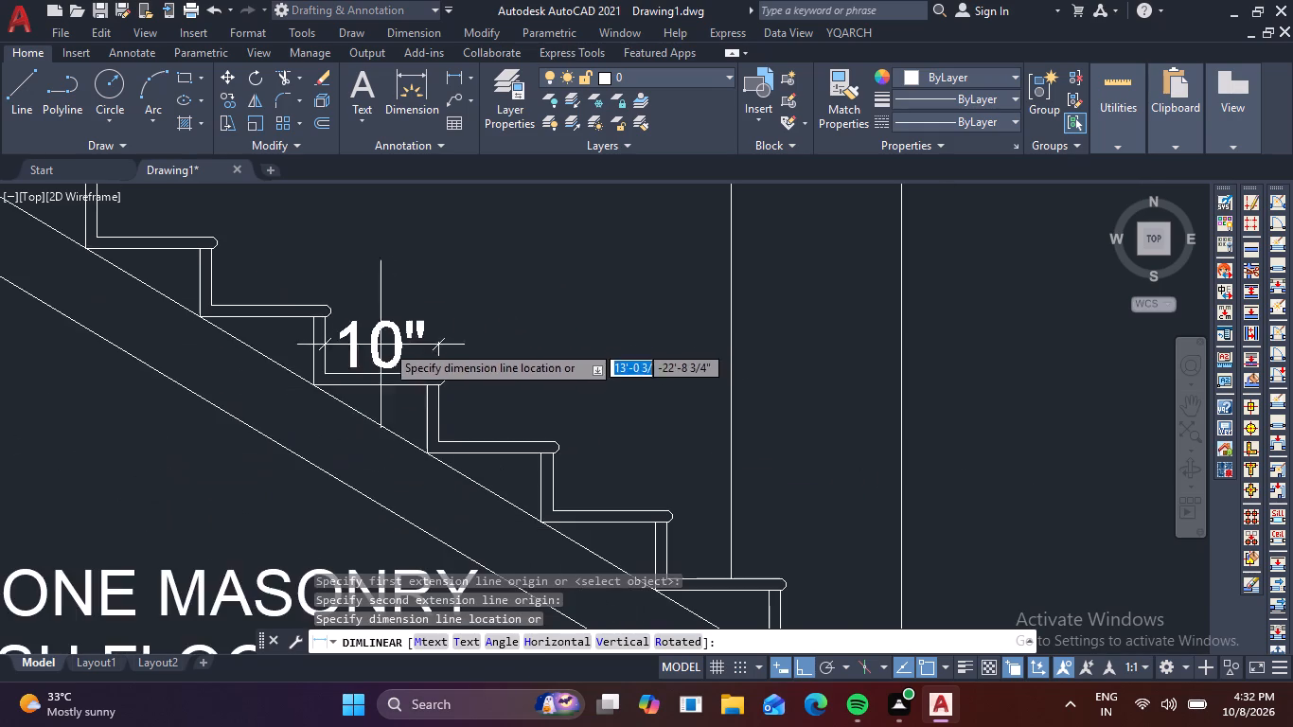
middle_drag(500, 292, 497, 533)
scroll(500, 292, down, 1)
scroll(504, 496, down, 1)
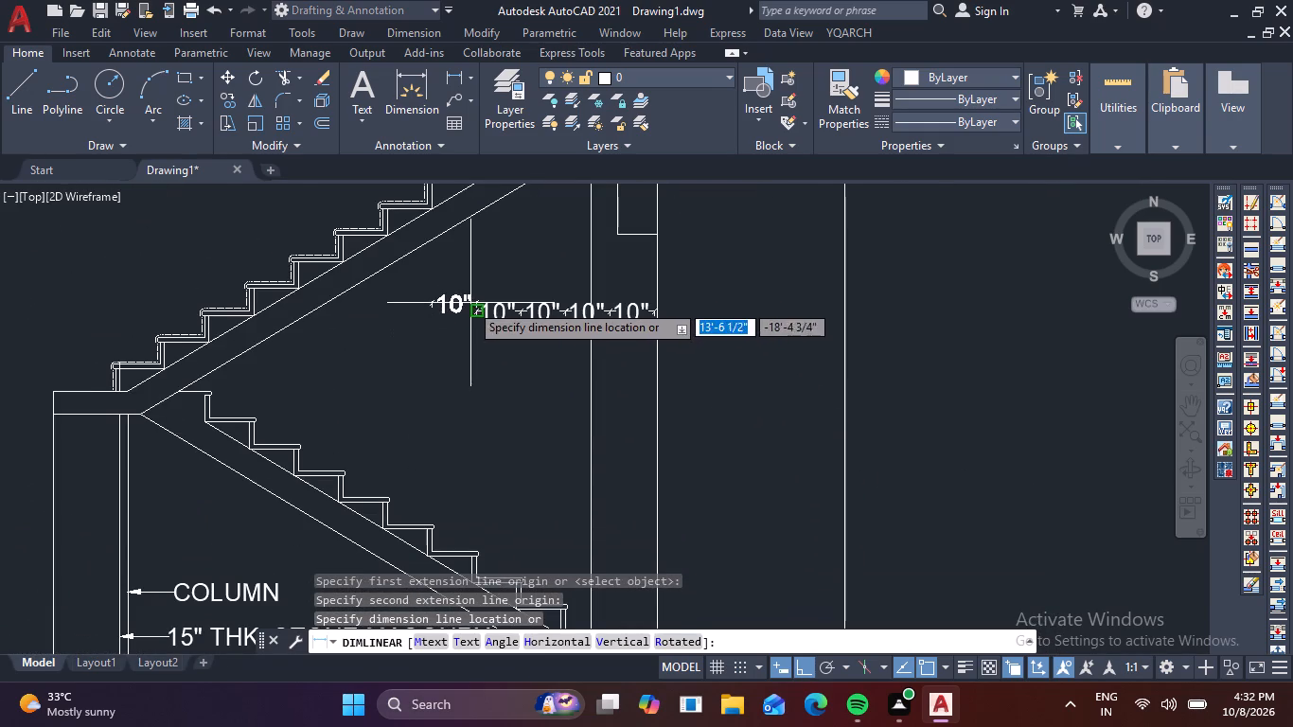
scroll(469, 303, up, 4)
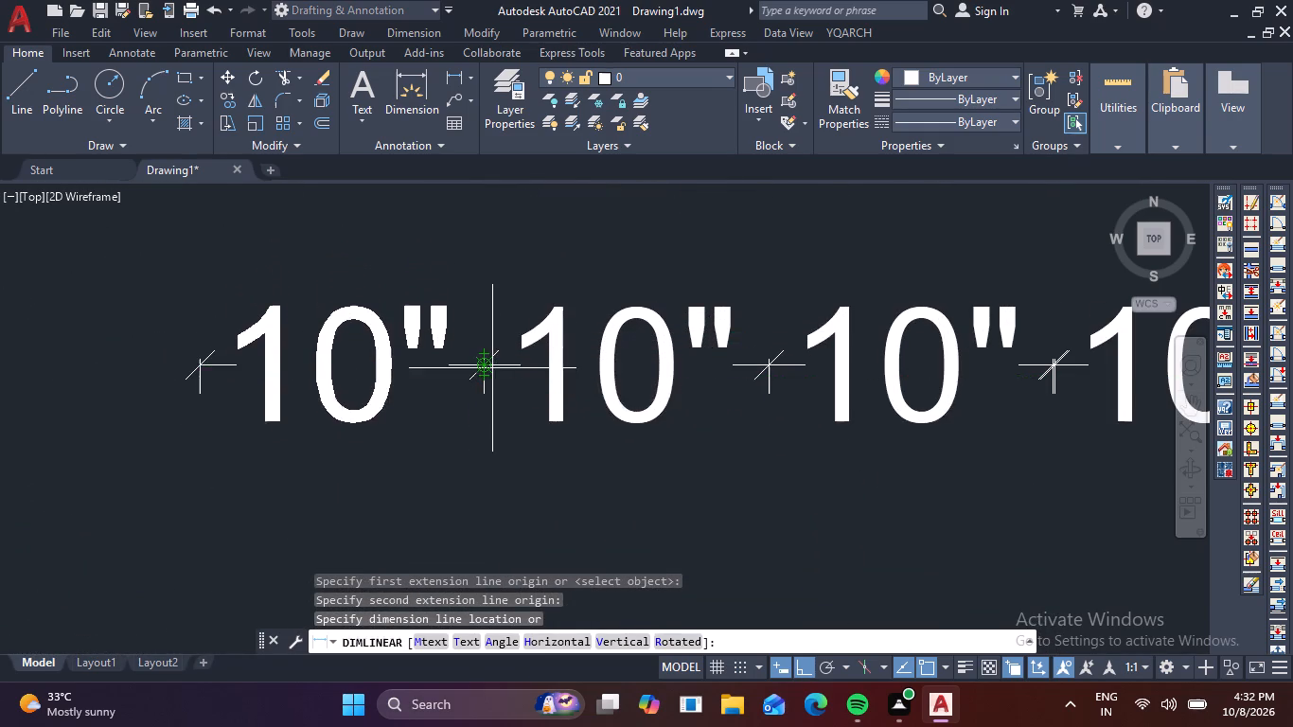
click(490, 365)
Add a linear dimension across the sixth tread from the bottom of the lower flight, extending the aligned row of tread dimensions.
scroll(458, 448, down, 3)
middle_drag(466, 457, 769, 359)
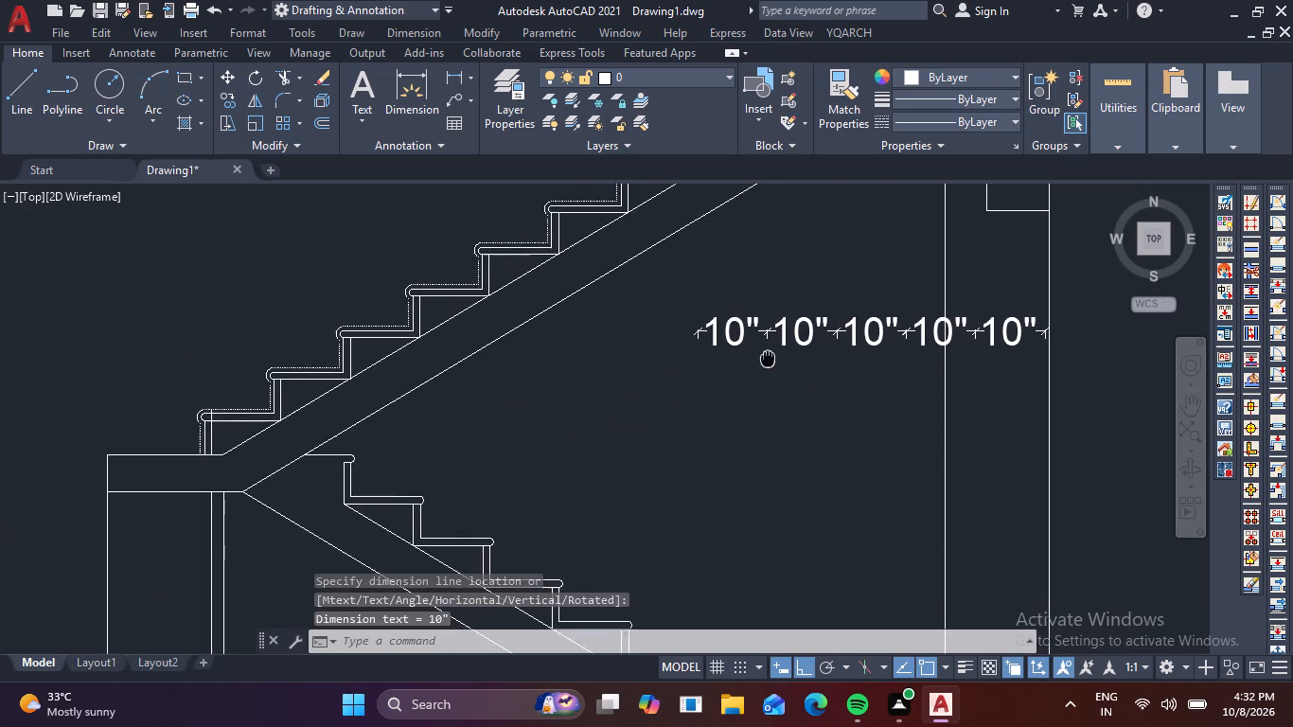
middle_drag(769, 359, 773, 355)
middle_drag(719, 448, 730, 366)
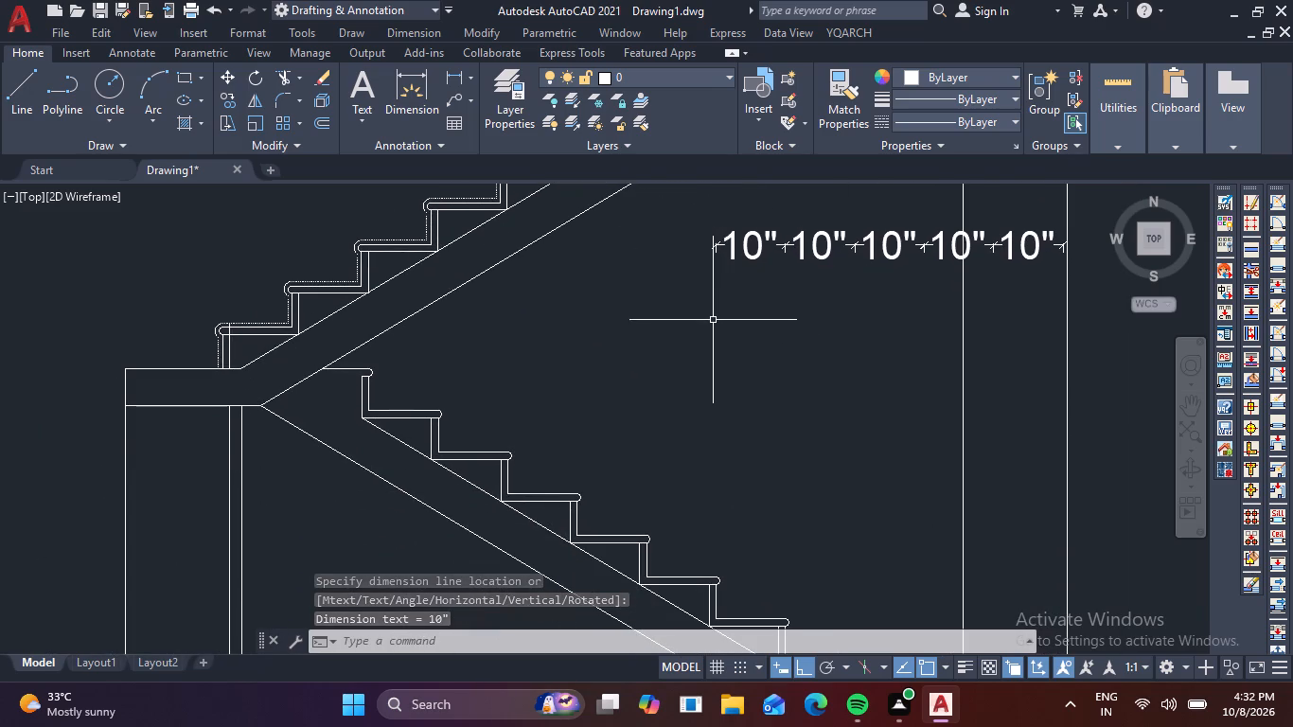
key(space)
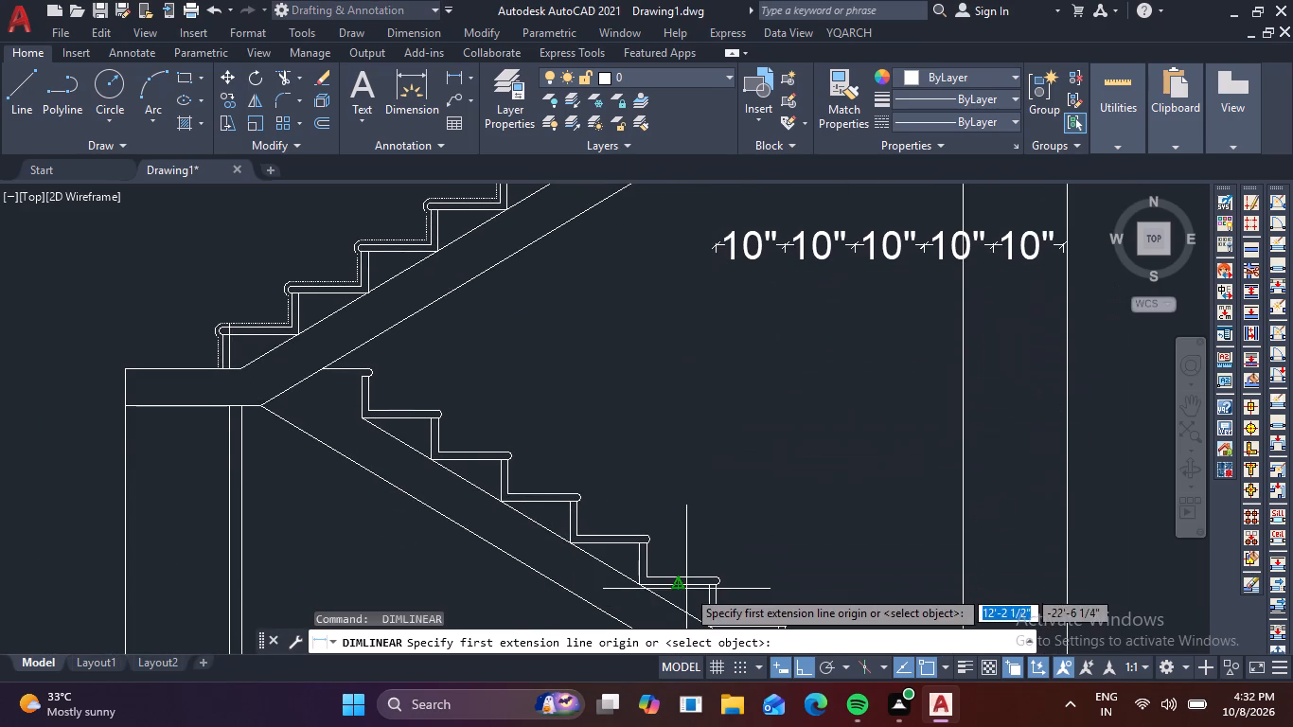
scroll(693, 584, up, 3)
click(762, 563)
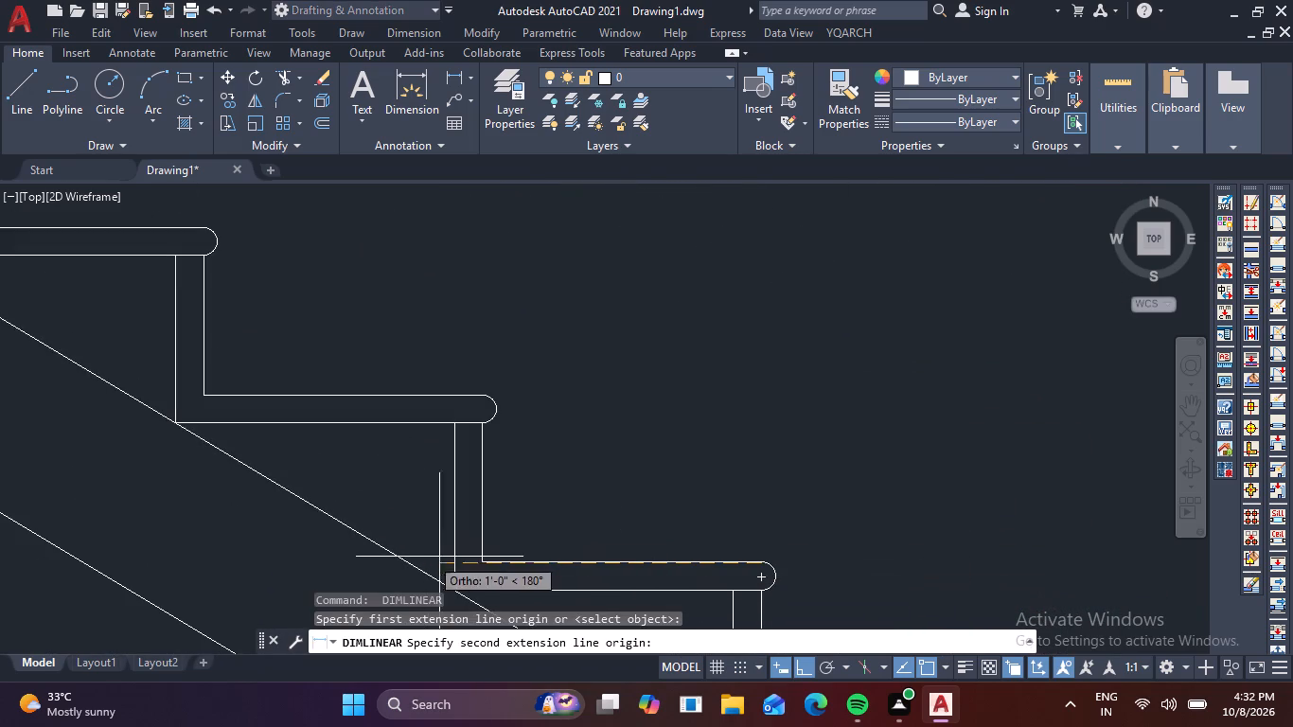
click(478, 559)
scroll(894, 358, down, 3)
middle_drag(894, 359, 770, 597)
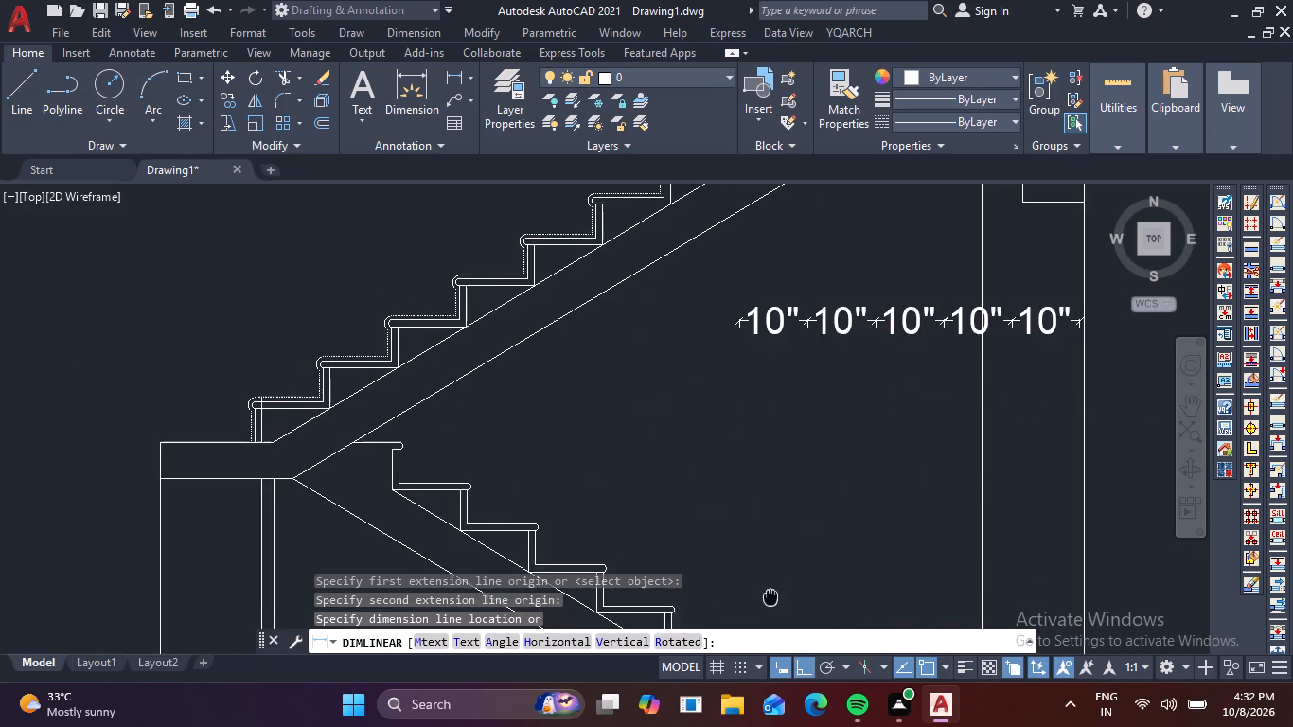
middle_drag(770, 597, 770, 598)
scroll(765, 308, up, 4)
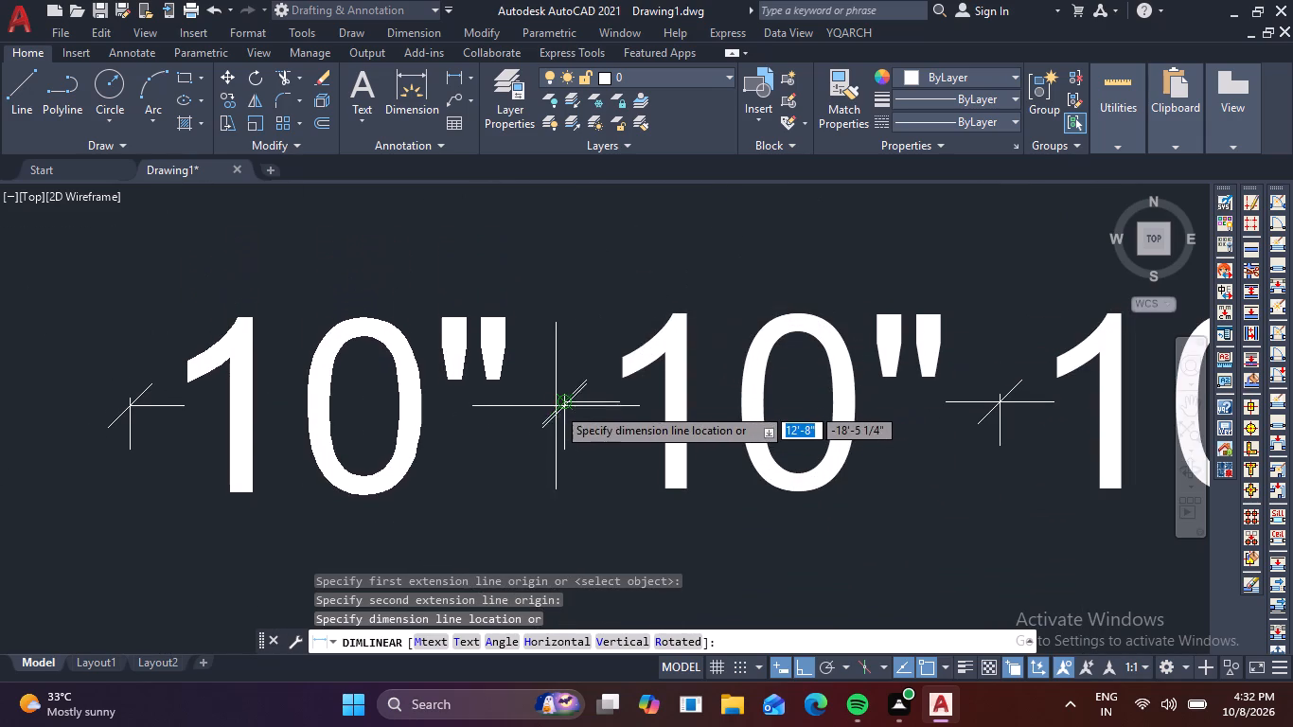
click(566, 400)
scroll(664, 466, down, 4)
middle_drag(670, 481, 906, 387)
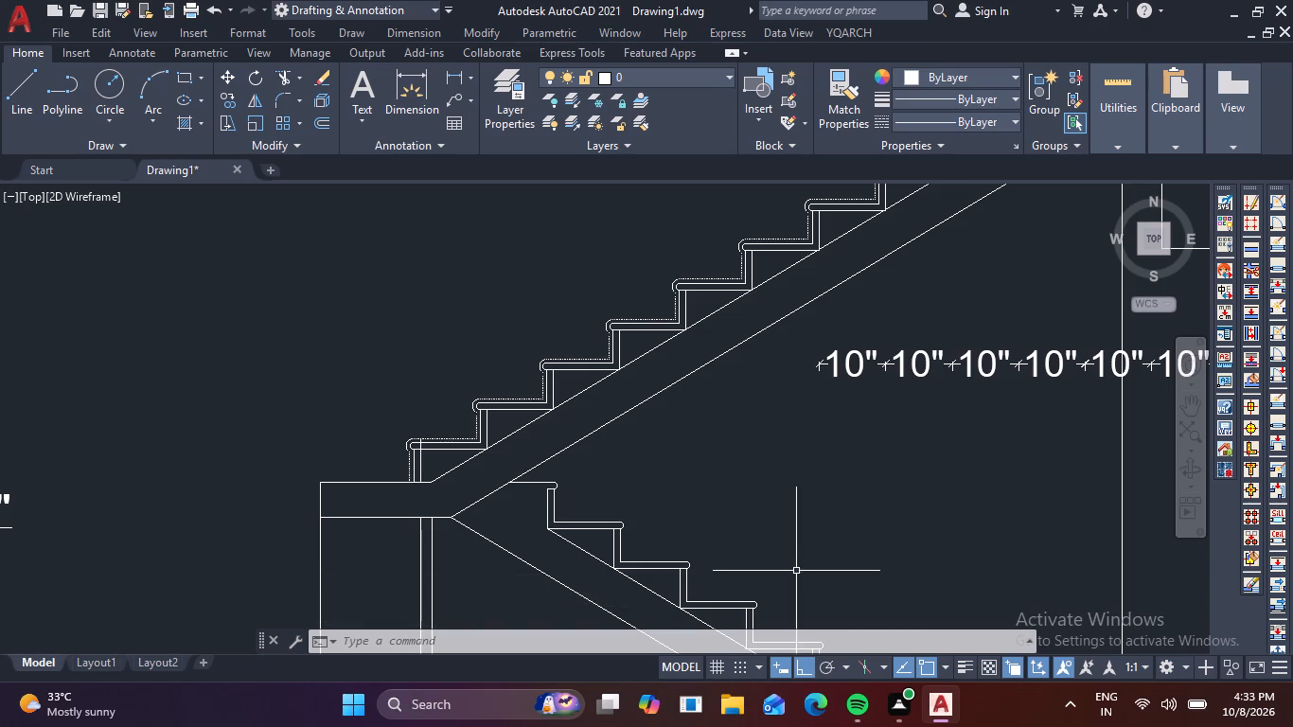
Add a linear dimension across the eighth tread from the bottom of the lower flight, level with the existing row of tread dimensions.
key(space)
scroll(737, 604, up, 2)
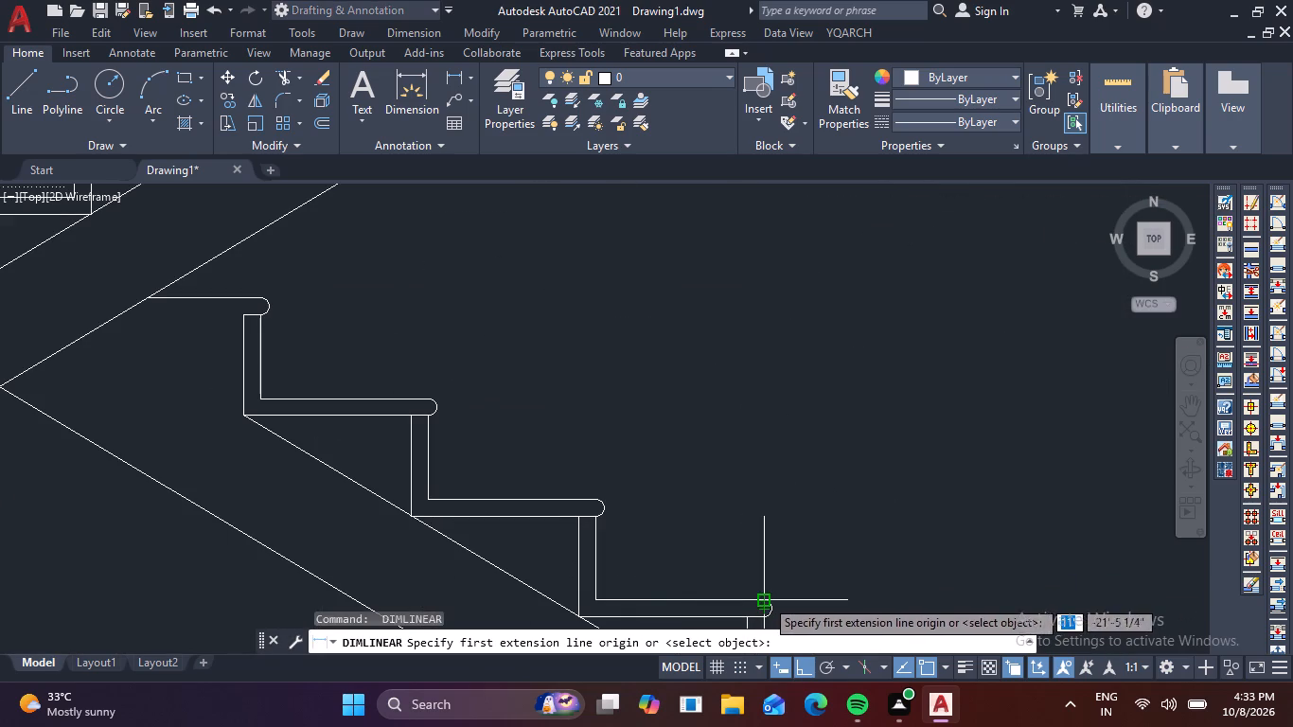
click(765, 598)
click(592, 600)
scroll(747, 374, down, 3)
middle_drag(788, 356, 713, 492)
scroll(726, 399, up, 4)
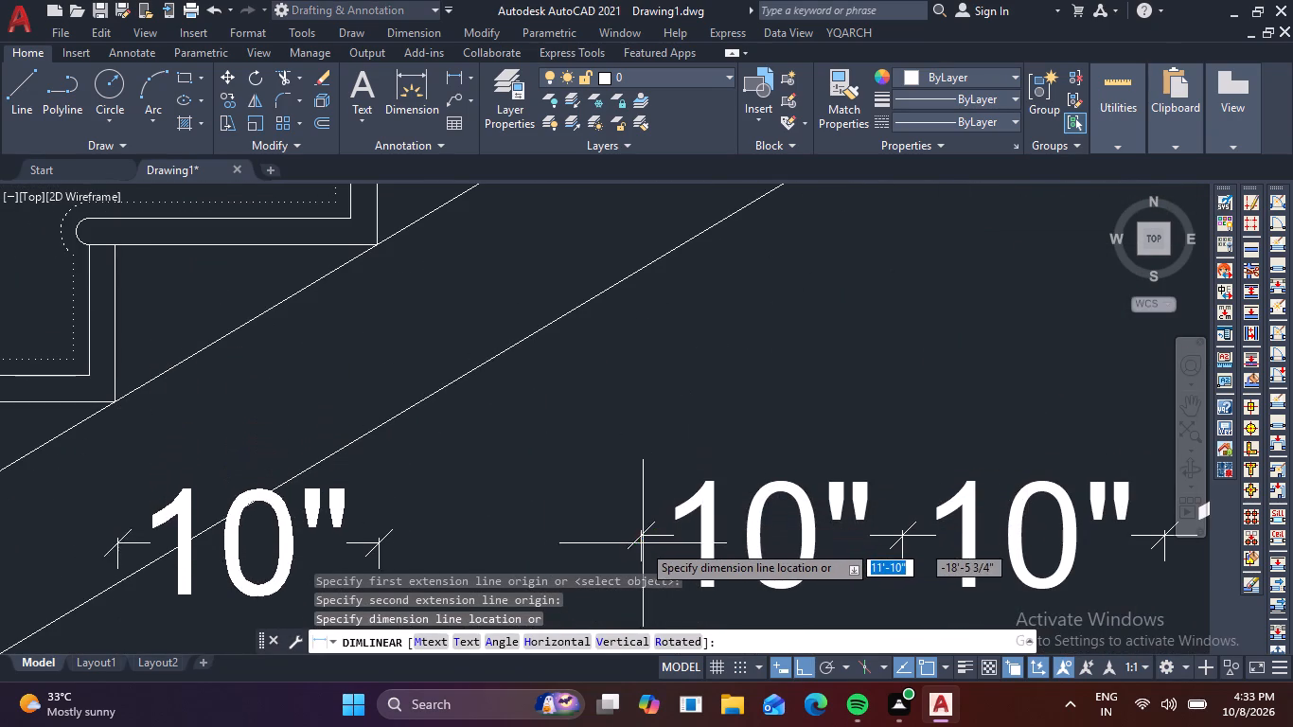
click(636, 536)
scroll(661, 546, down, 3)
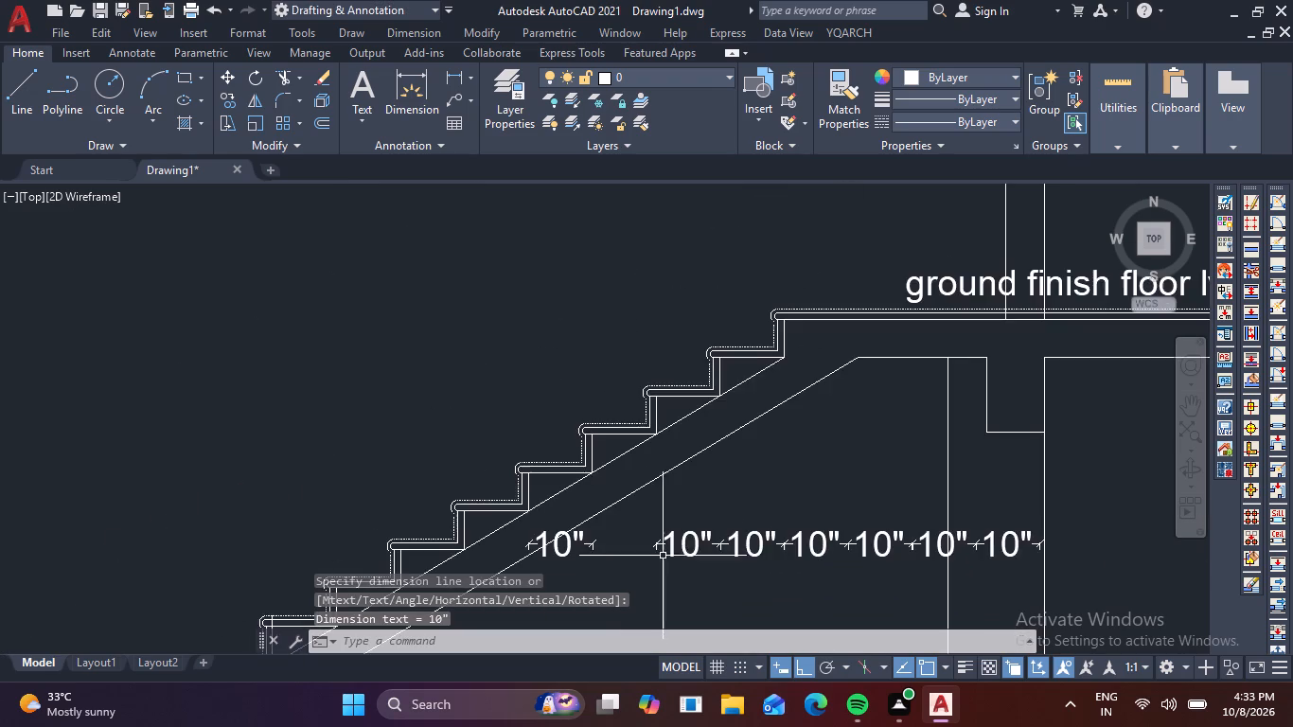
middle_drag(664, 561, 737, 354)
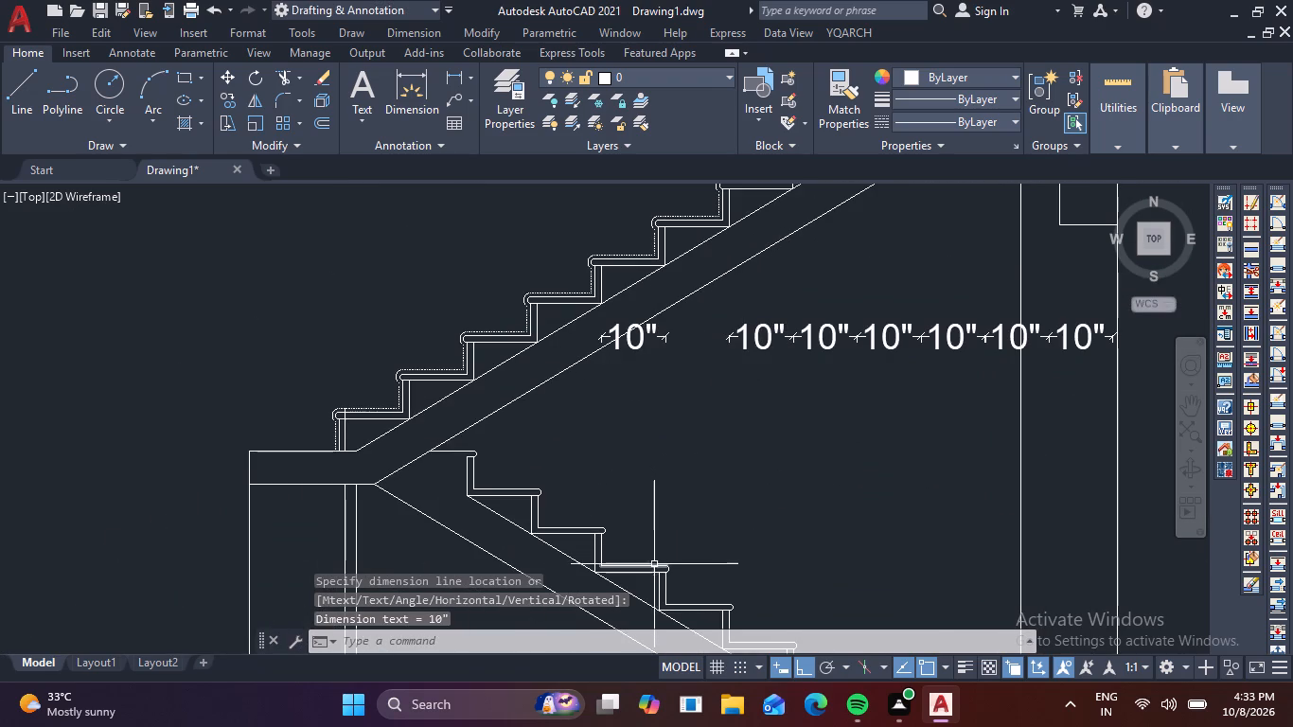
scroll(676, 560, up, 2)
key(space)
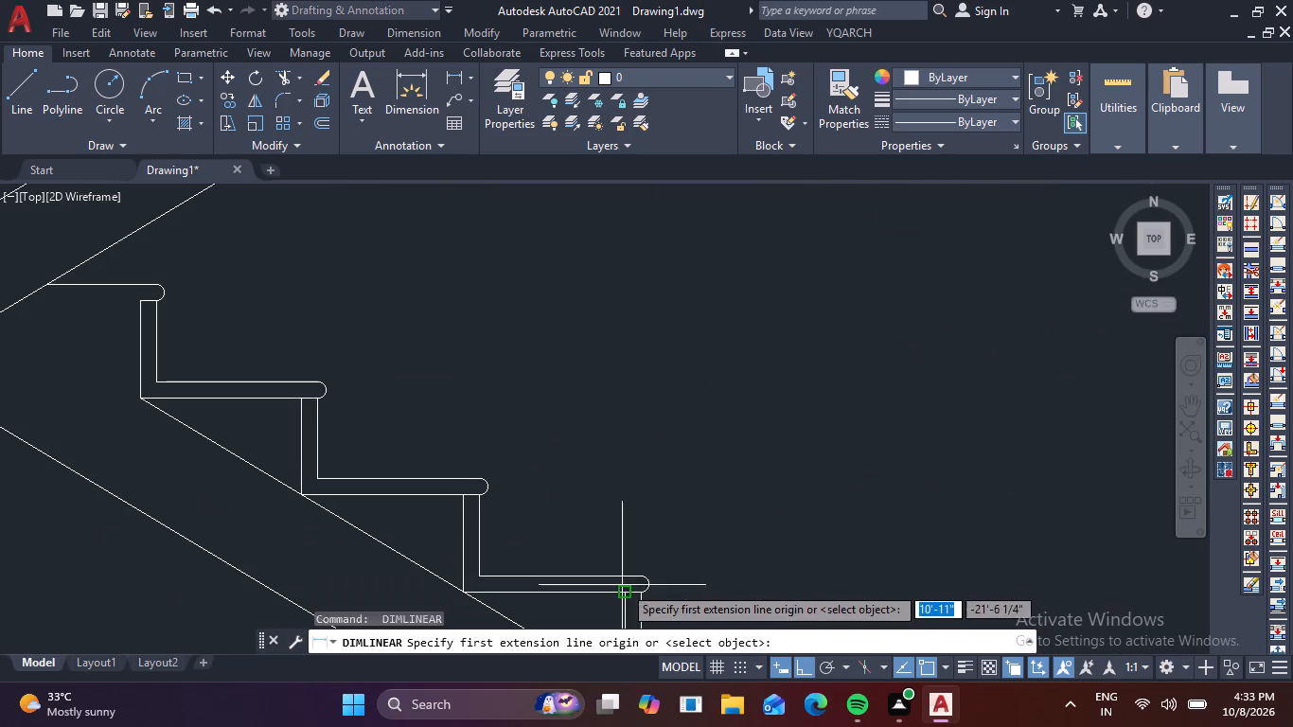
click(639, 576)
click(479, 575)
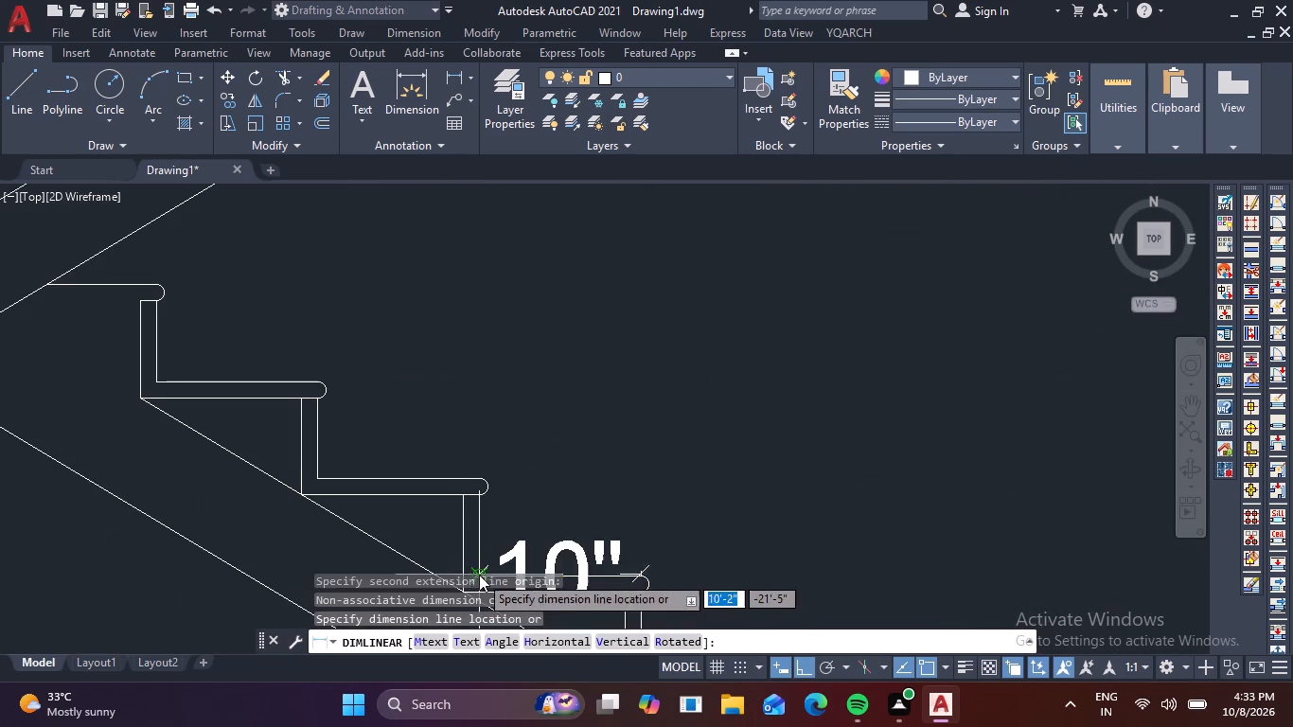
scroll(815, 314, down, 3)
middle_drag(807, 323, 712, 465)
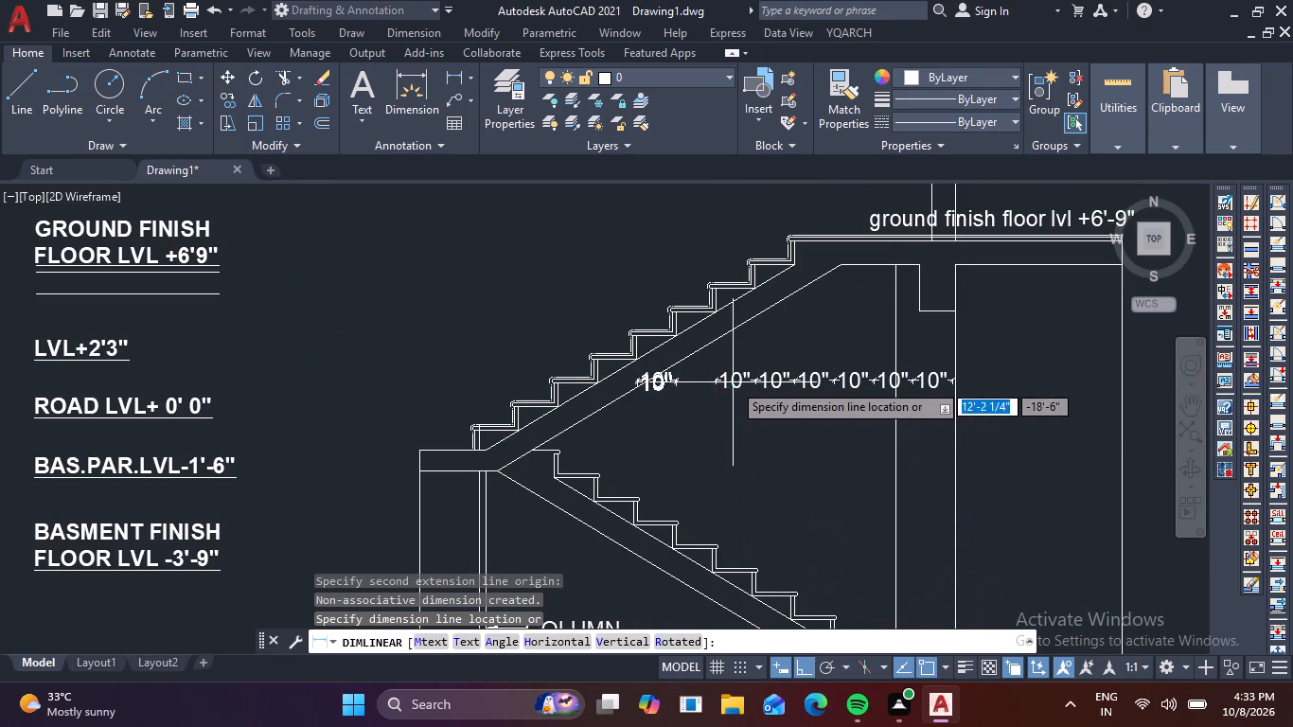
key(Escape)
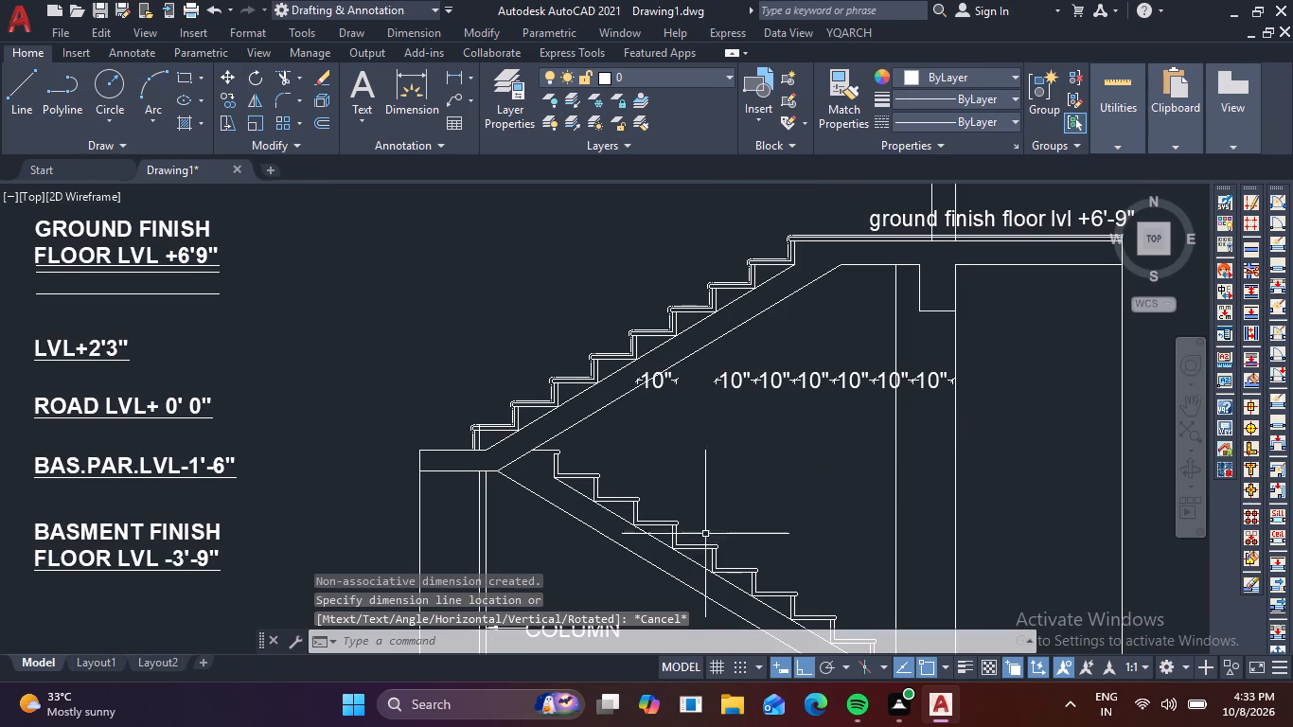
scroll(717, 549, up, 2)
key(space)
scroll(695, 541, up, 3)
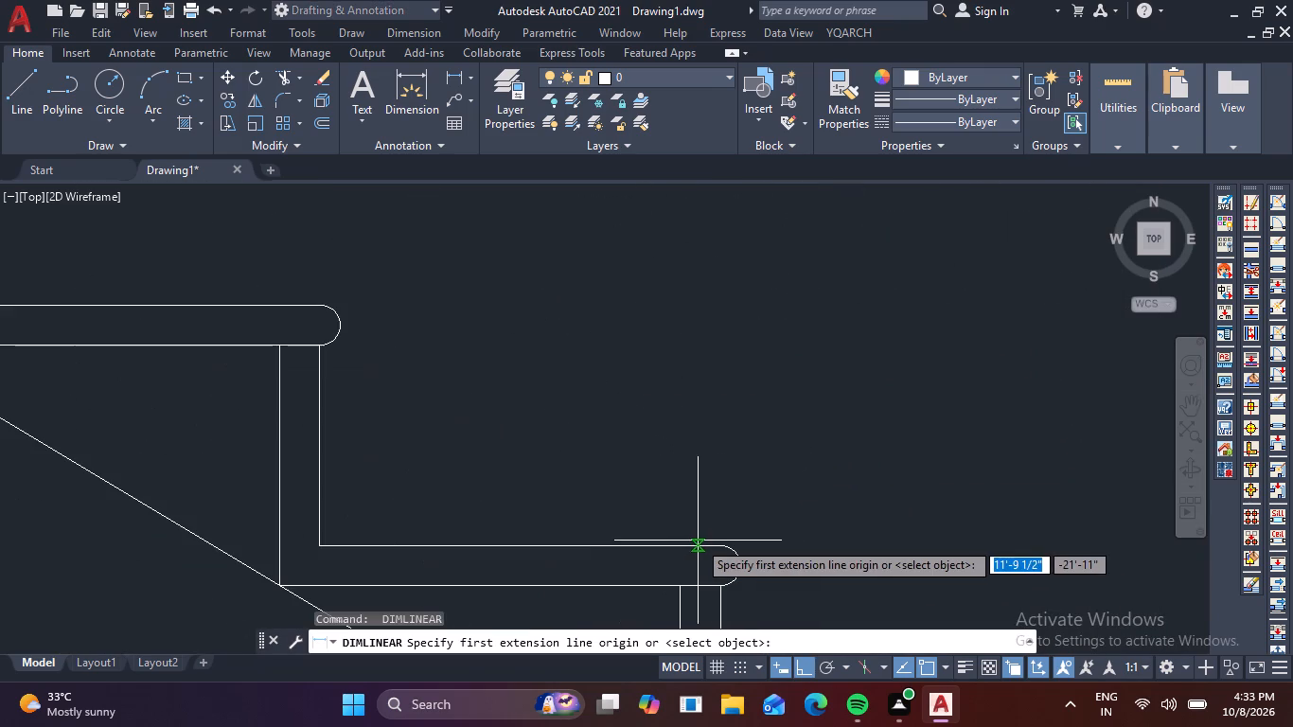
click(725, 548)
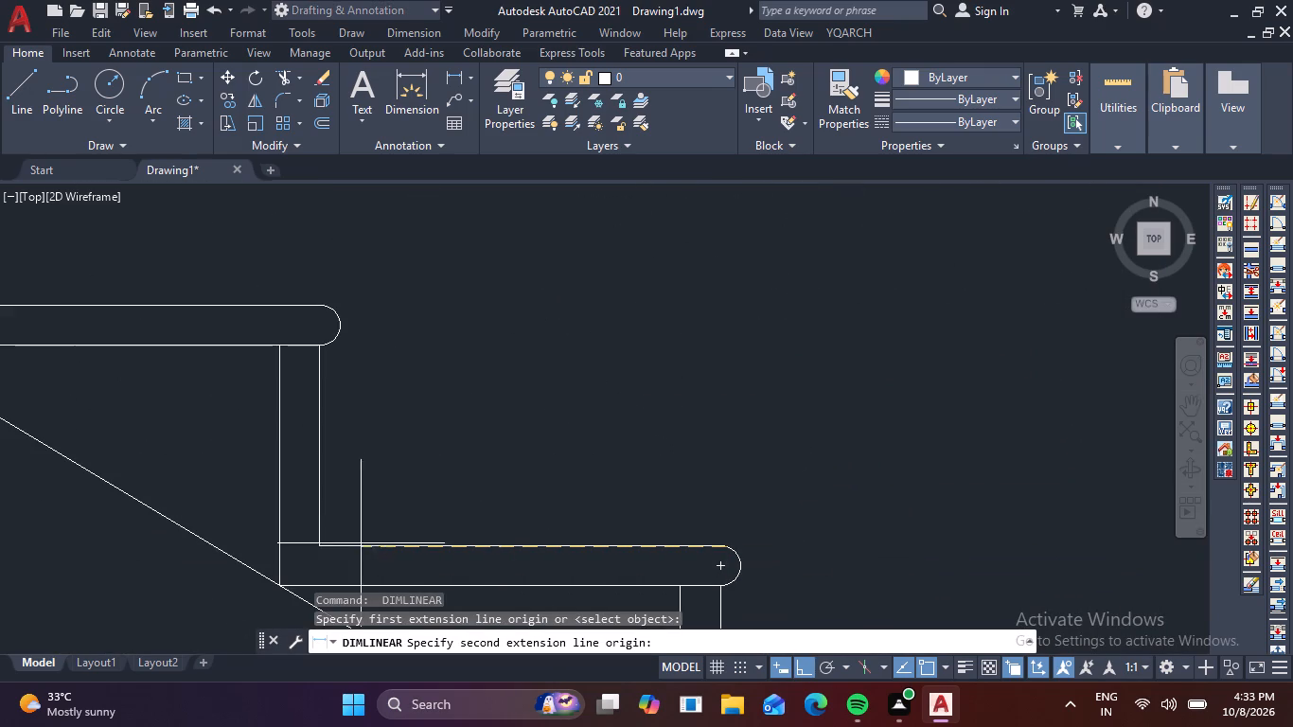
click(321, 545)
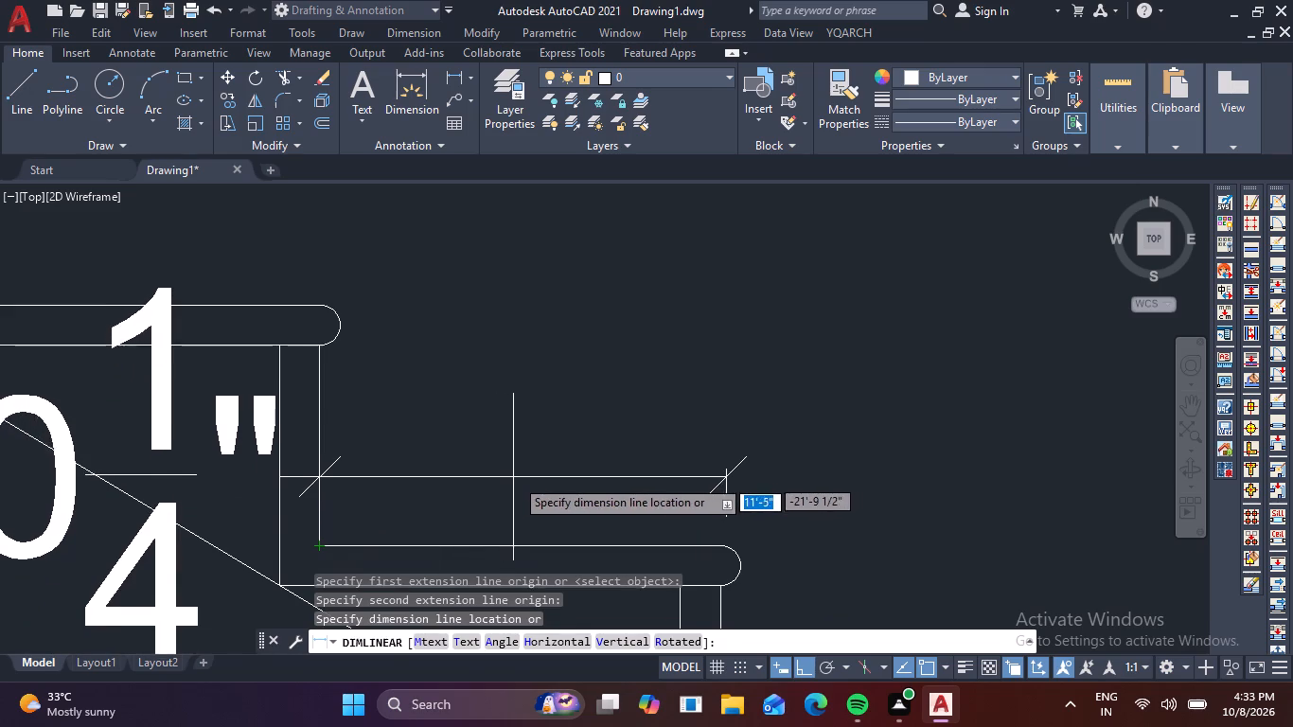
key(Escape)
Add a linear dimension across the seventh tread from the bottom of the lower flight, filling the gap in the row of tread dimensions.
key(space)
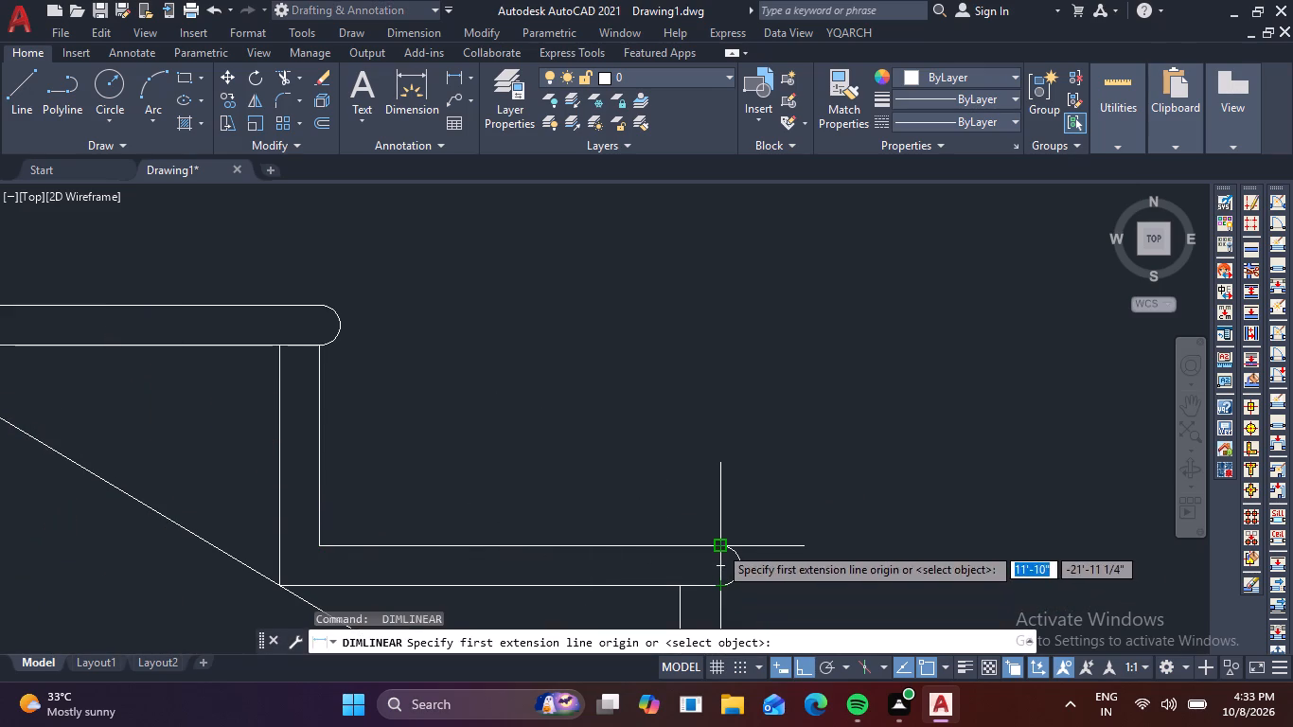
click(718, 545)
click(324, 542)
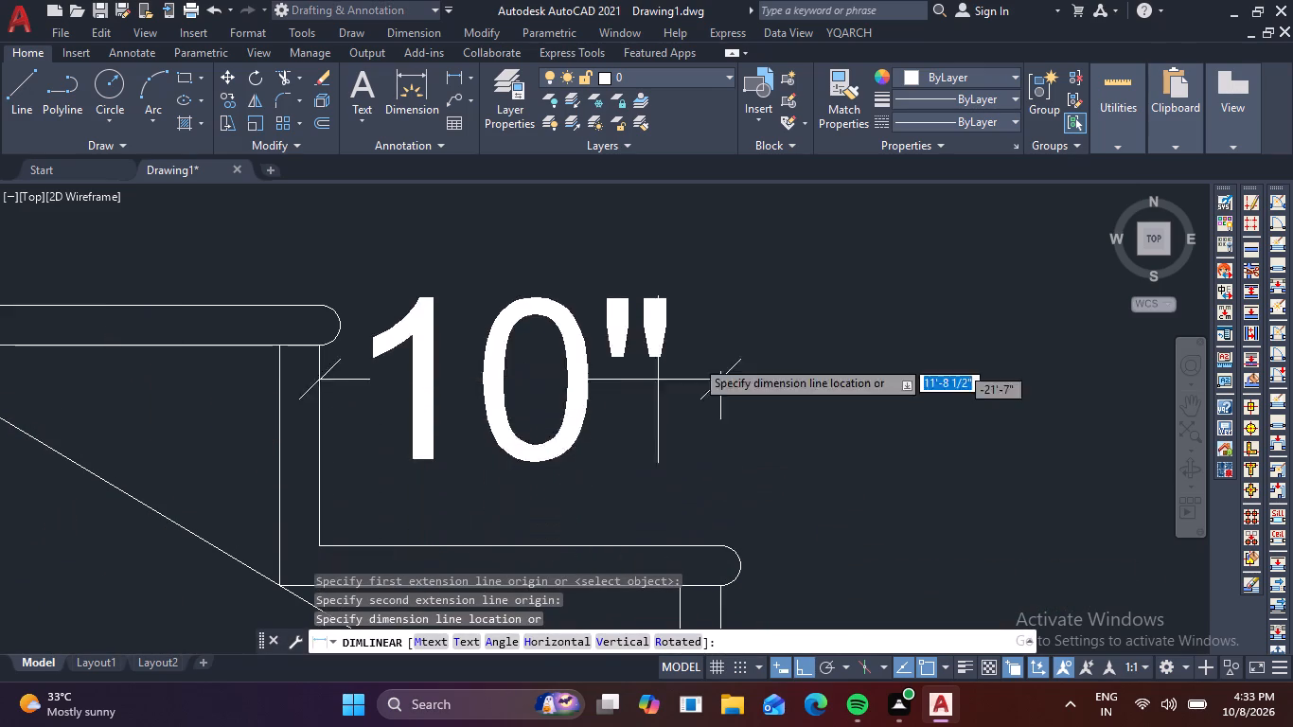
scroll(752, 316, down, 2)
middle_drag(758, 327, 740, 428)
scroll(757, 378, down, 3)
middle_drag(779, 370, 661, 519)
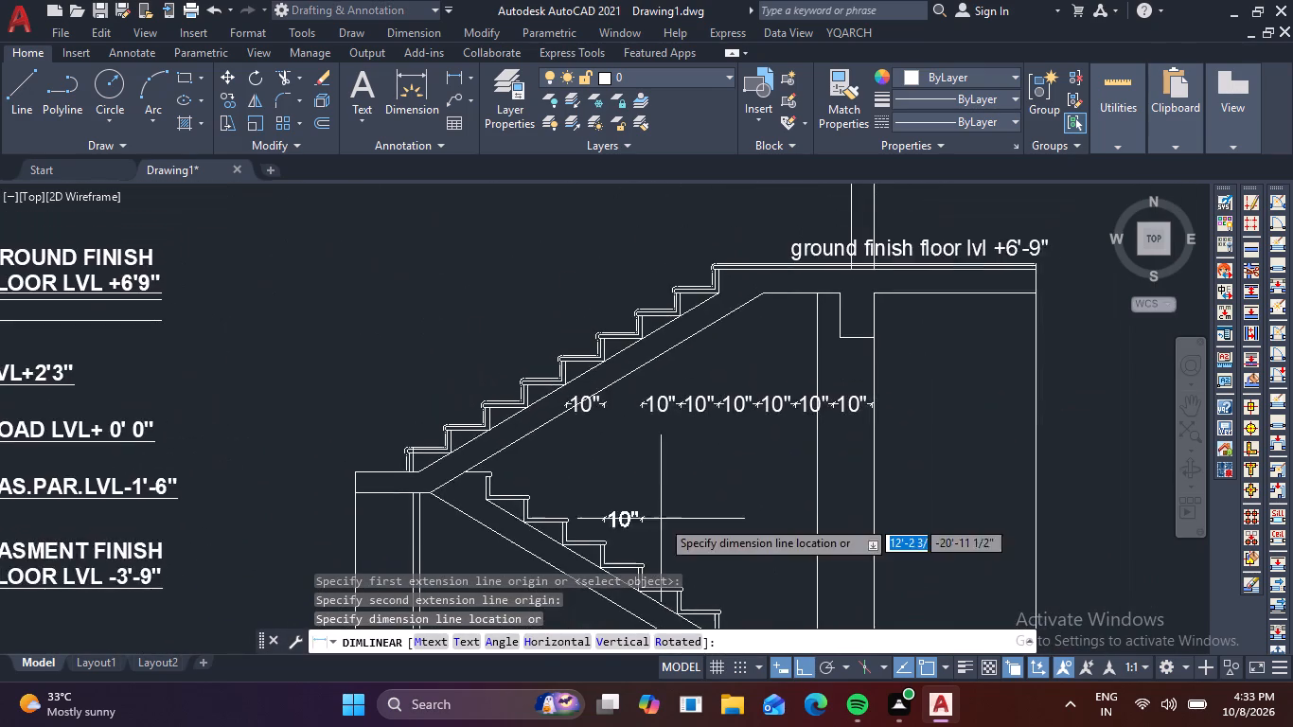
scroll(645, 435, up, 4)
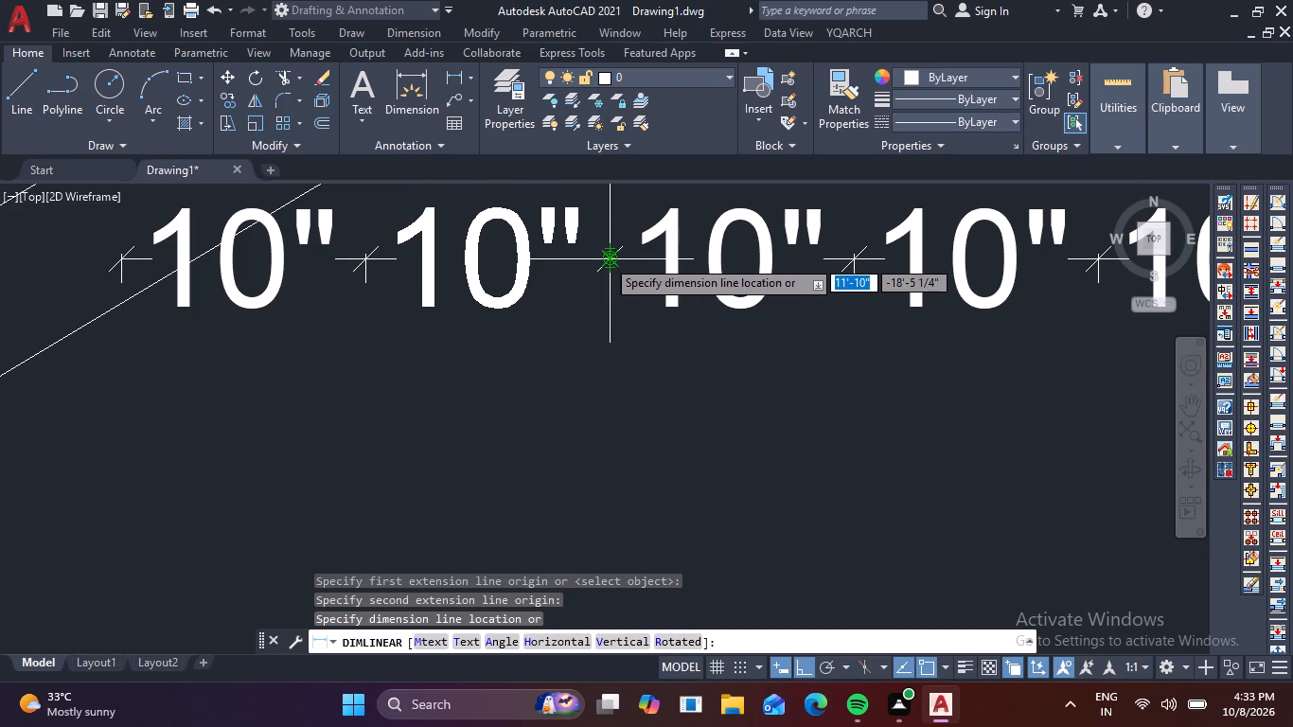
click(608, 258)
Move the whole row of eight tread dimensions down by about 9 inches, further below the beam and sloping slab.
scroll(726, 335, down, 2)
middle_drag(706, 396, 674, 522)
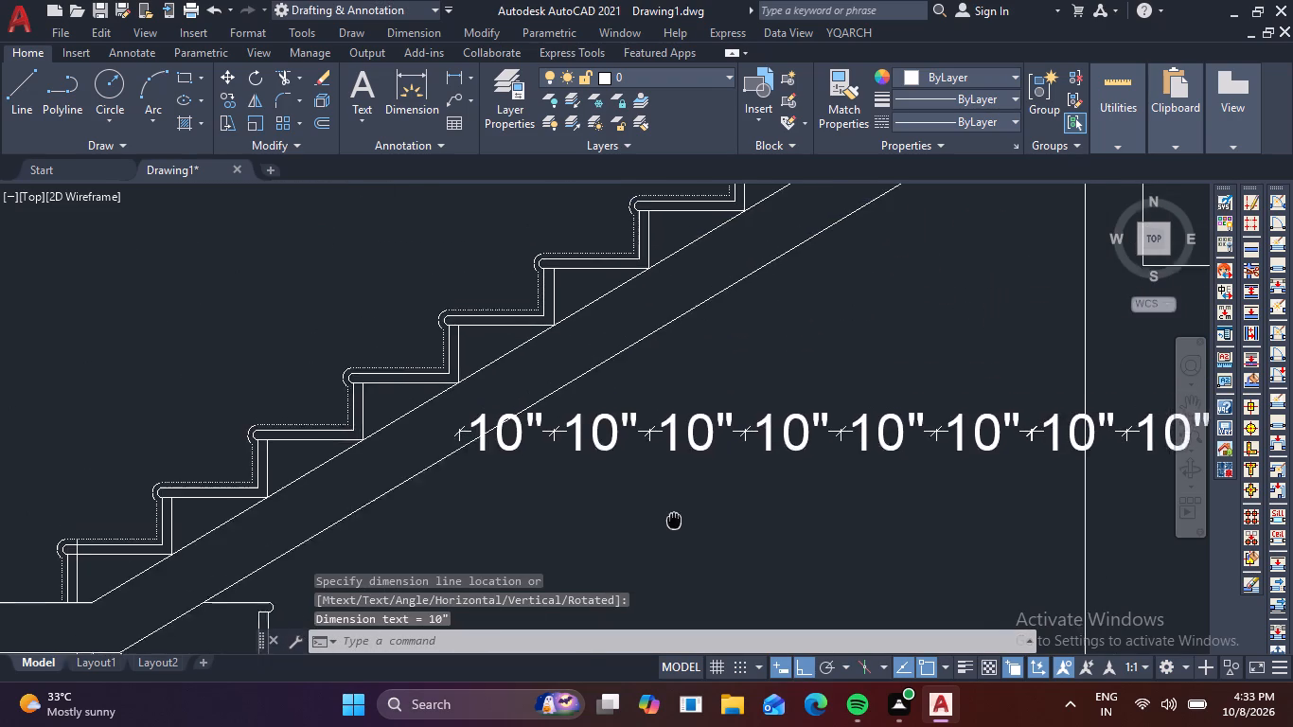
middle_drag(674, 522, 666, 540)
click(447, 422)
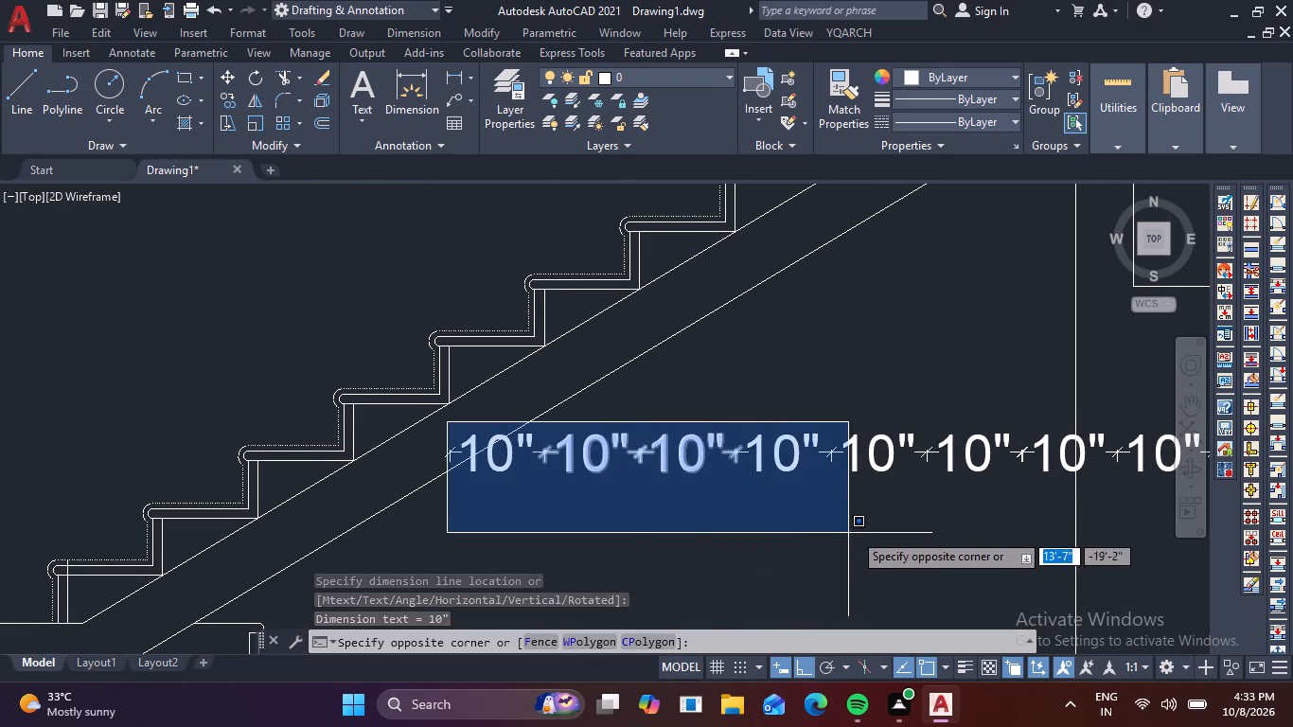
scroll(873, 527, down, 2)
click(1045, 516)
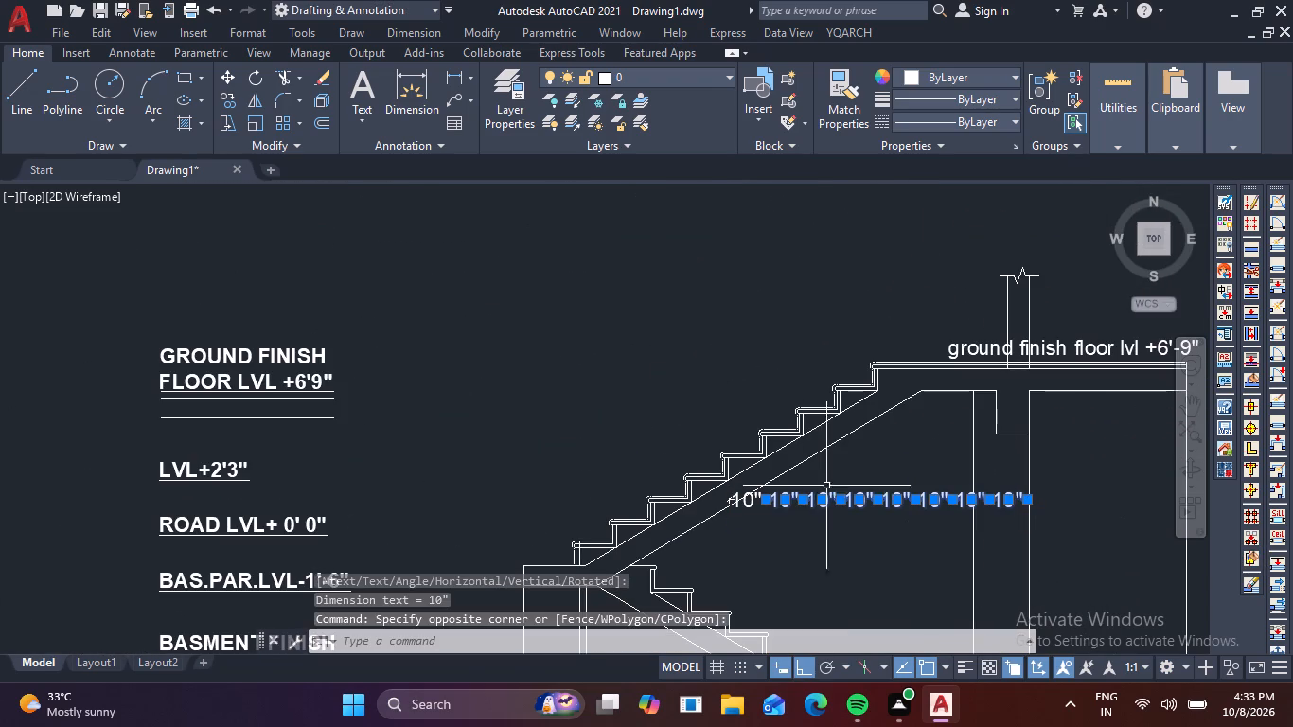
click(753, 502)
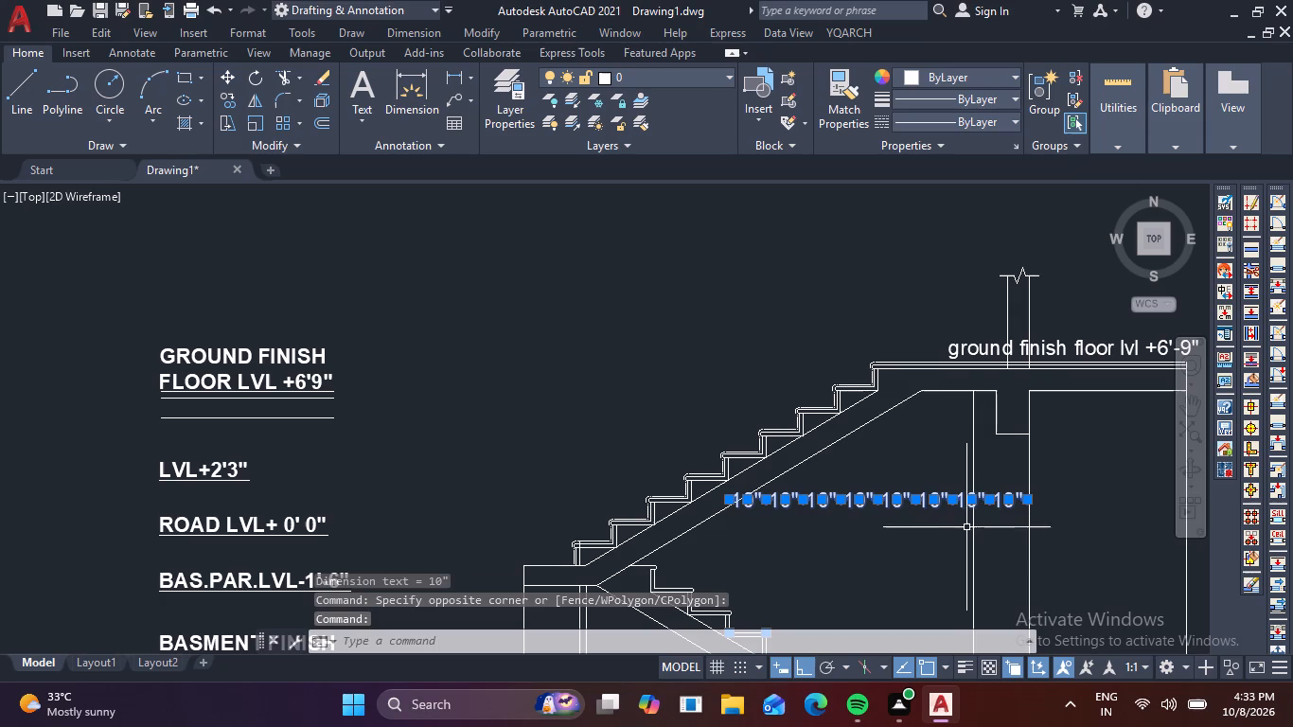
key(m)
key(space)
click(1025, 501)
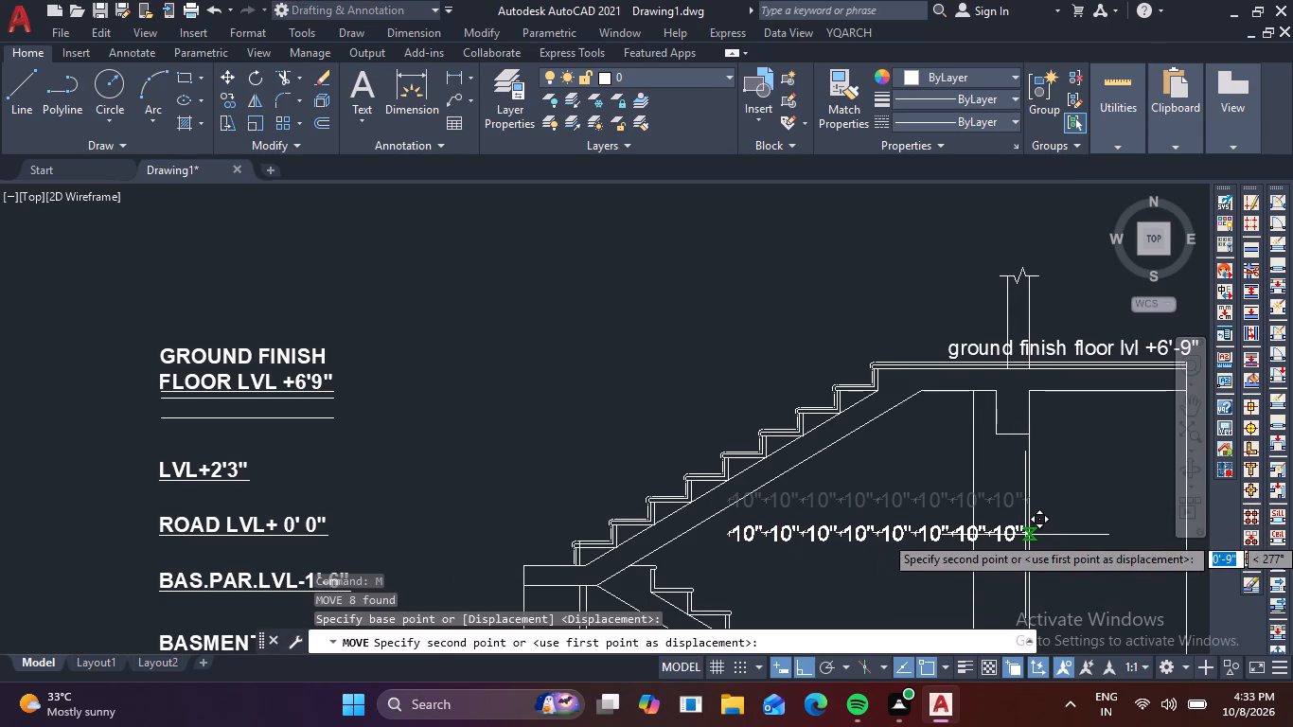
click(1025, 535)
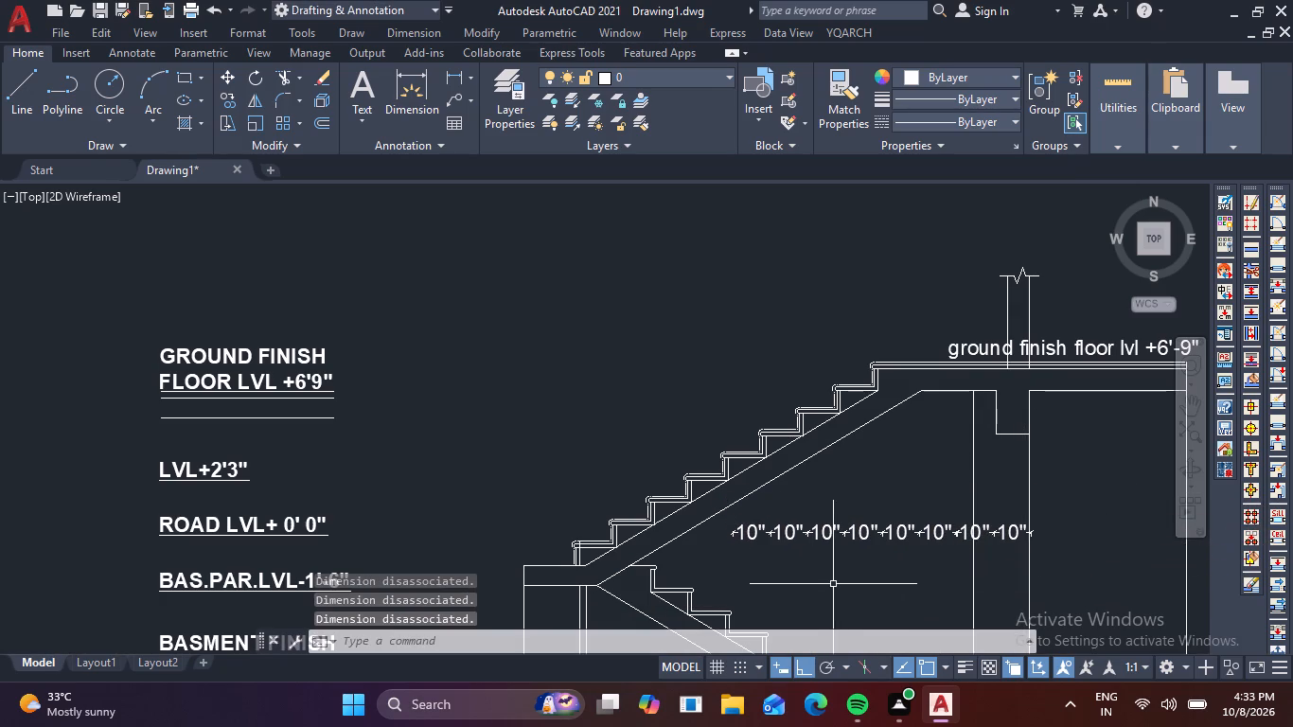
Add a linear dimension across the first tread below the landing level of the lower flight, placed just above the steps.
scroll(694, 579, up, 2)
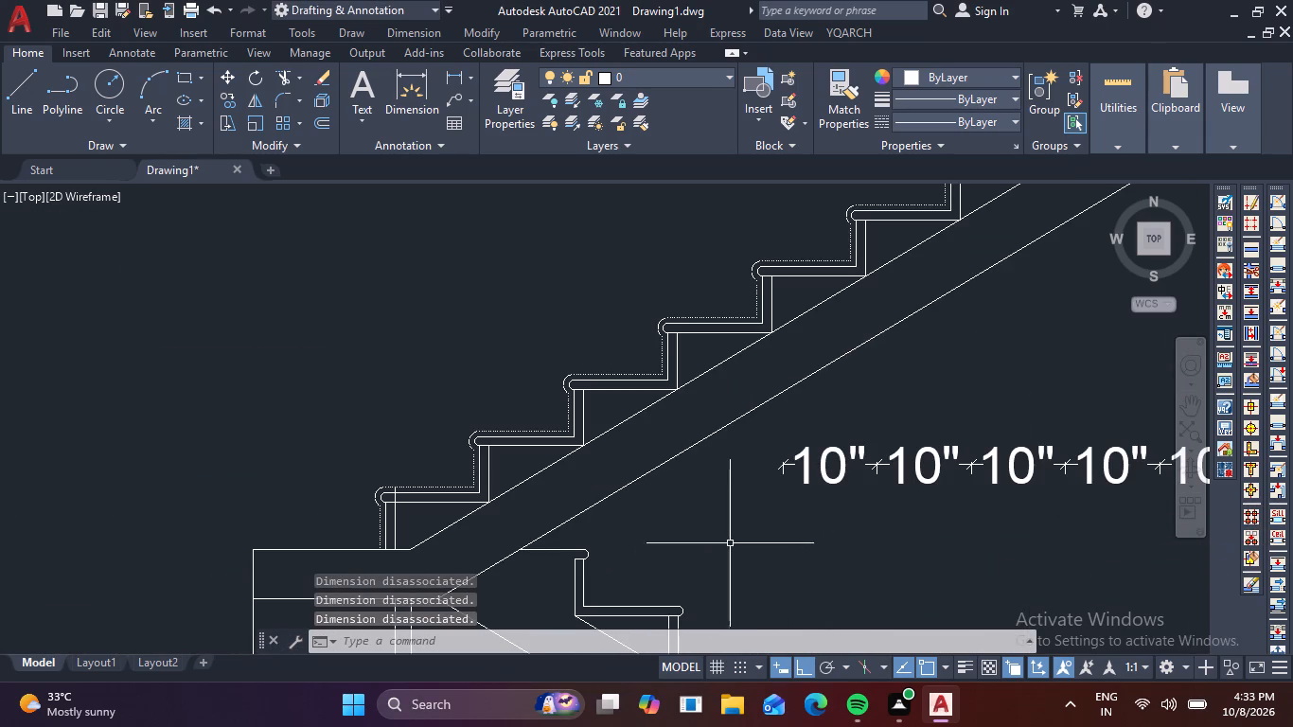
scroll(844, 485, down, 1)
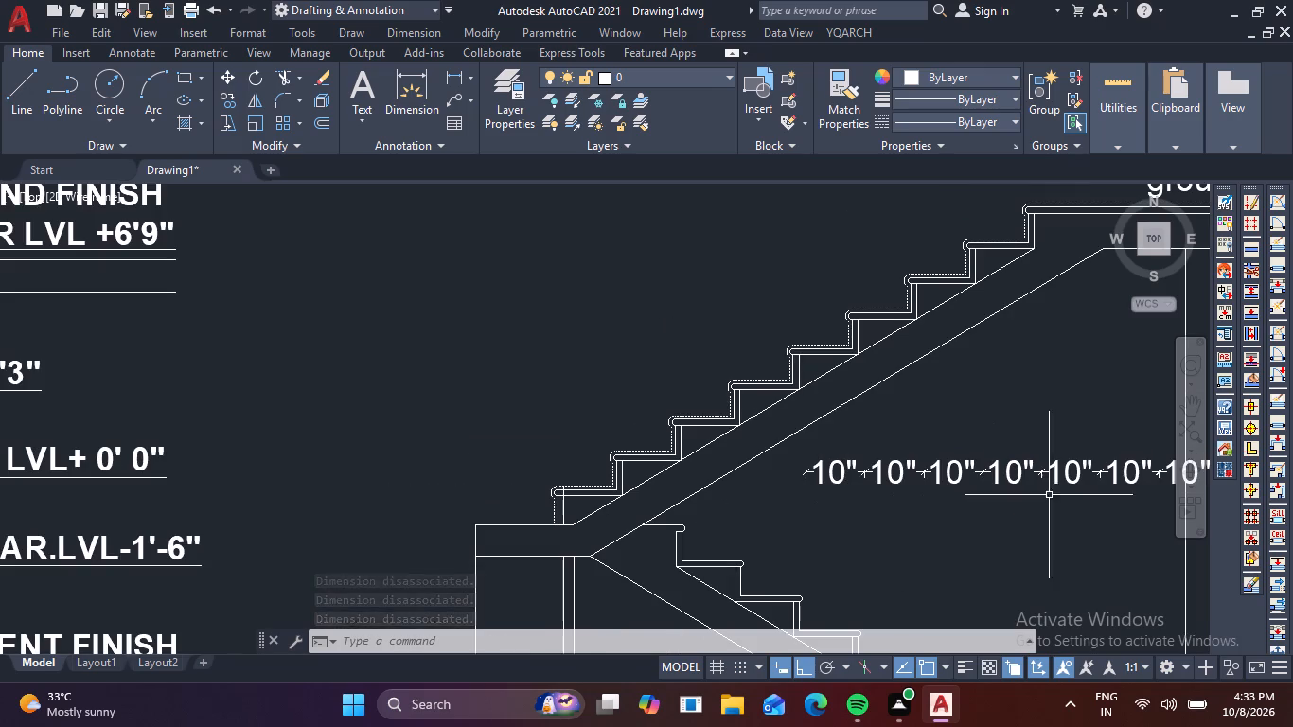
middle_drag(1062, 512, 763, 546)
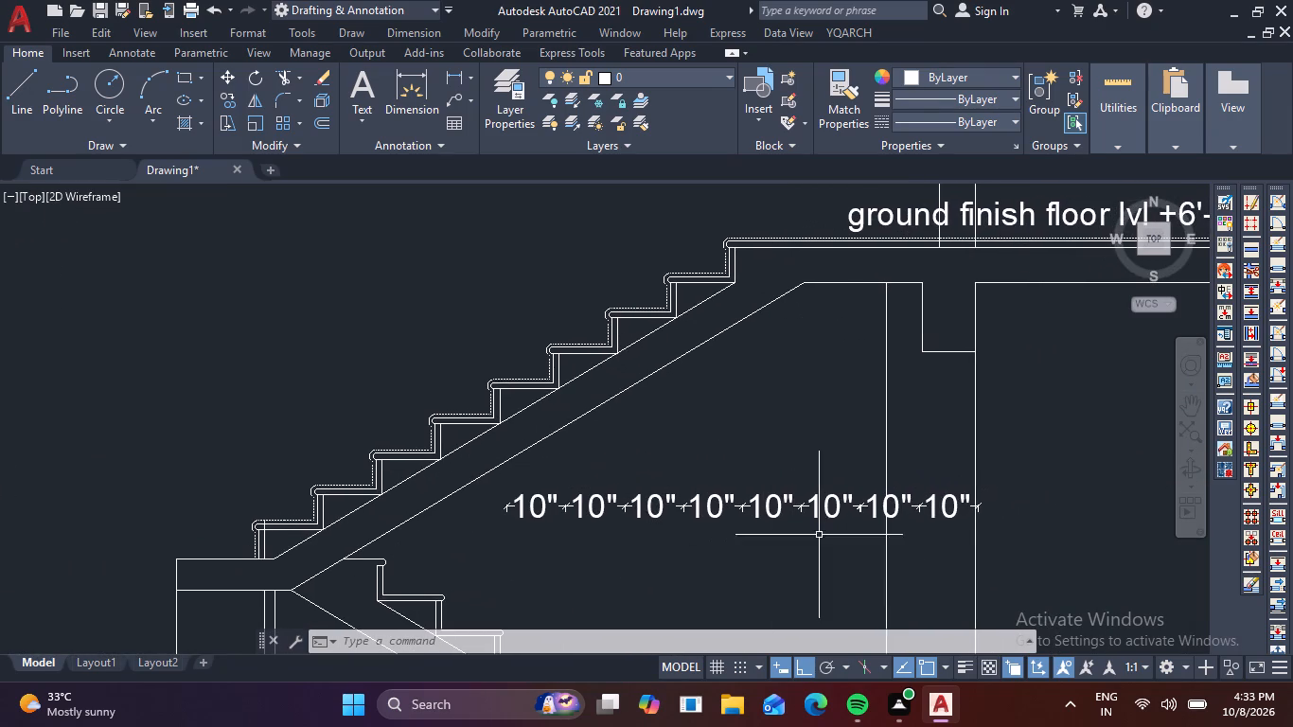
scroll(962, 516, up, 4)
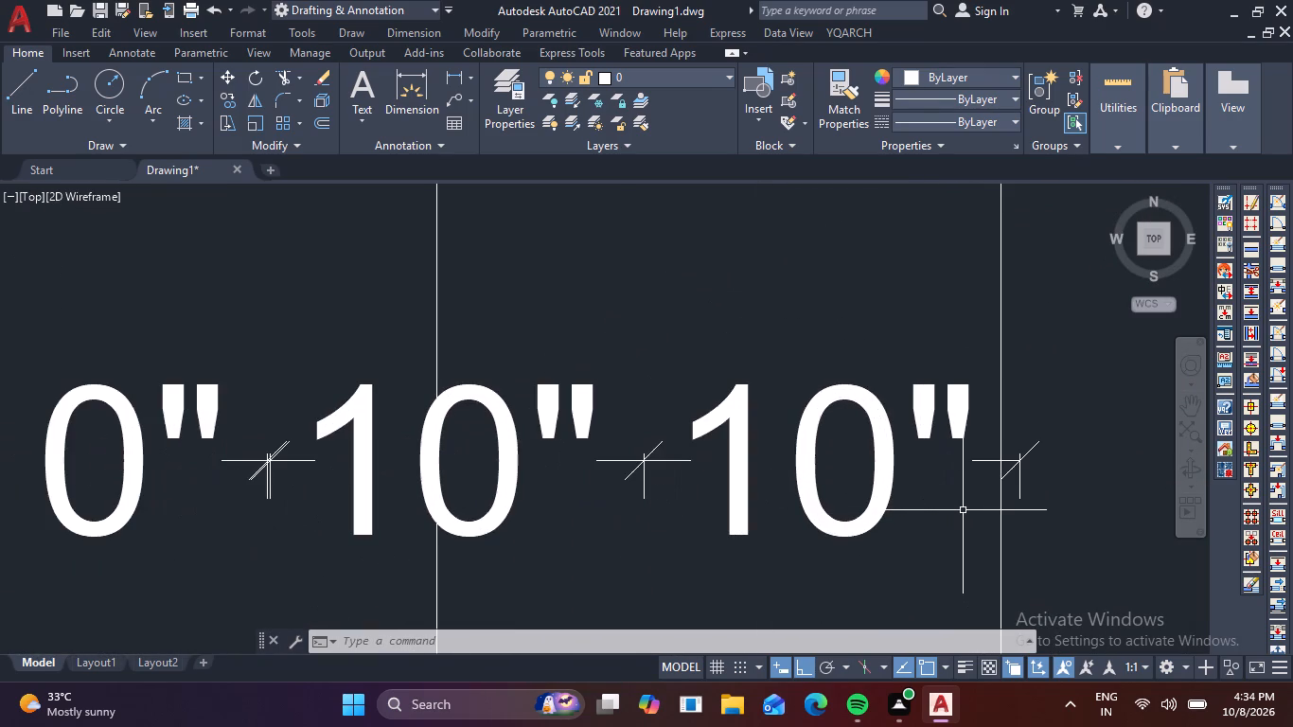
scroll(888, 508, down, 4)
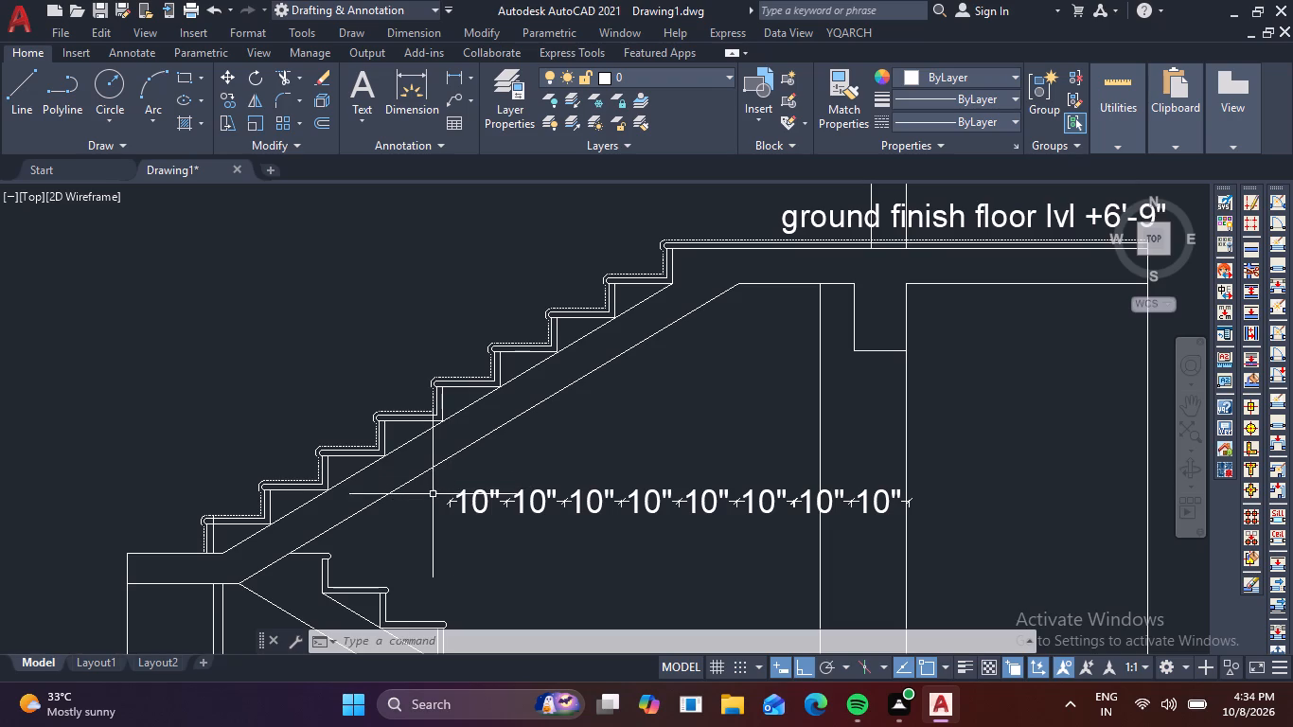
key(space)
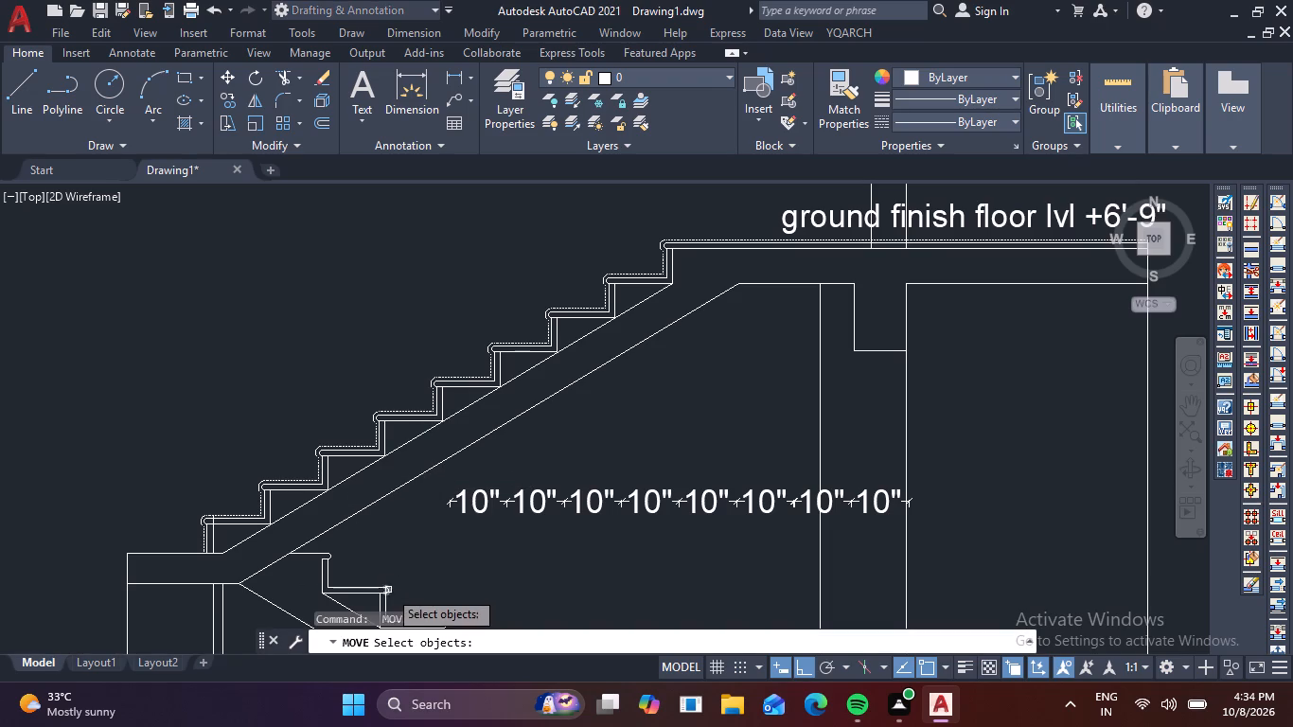
key(Escape)
key(d)
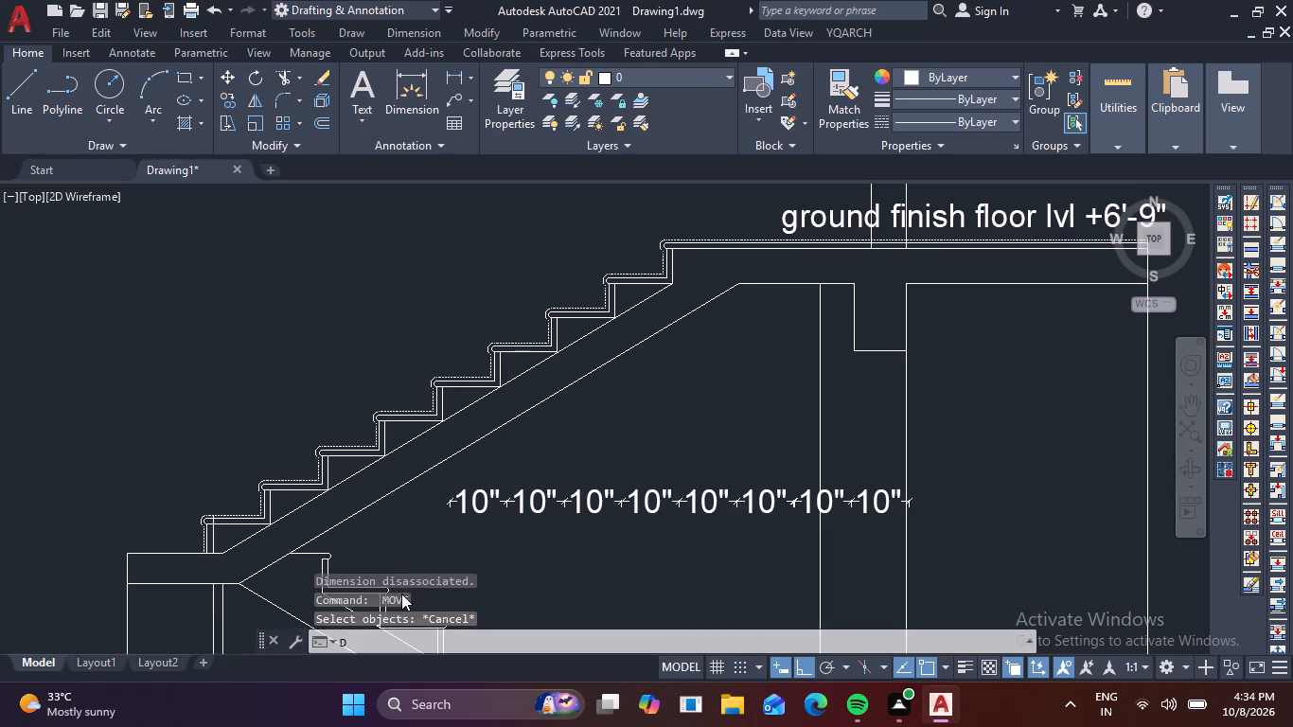
key(l)
key(i)
key(space)
scroll(395, 597, up, 2)
middle_drag(433, 565, 444, 563)
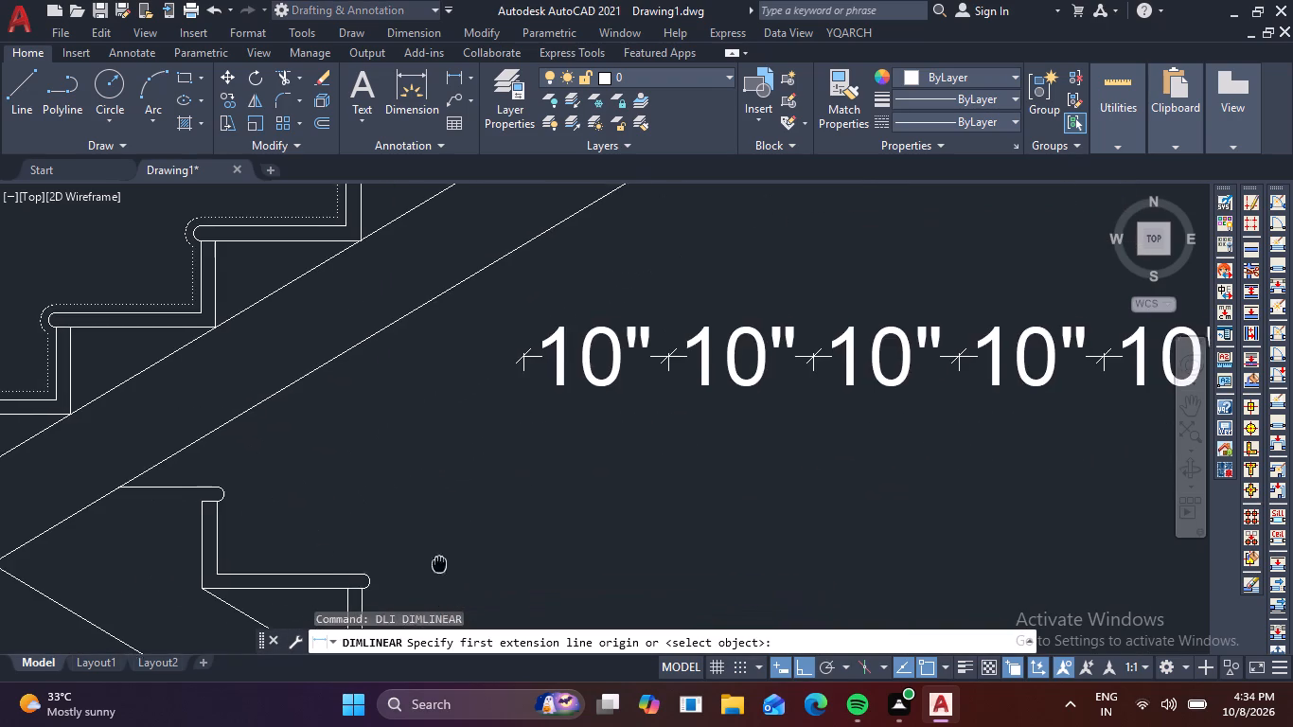
middle_drag(444, 563, 667, 499)
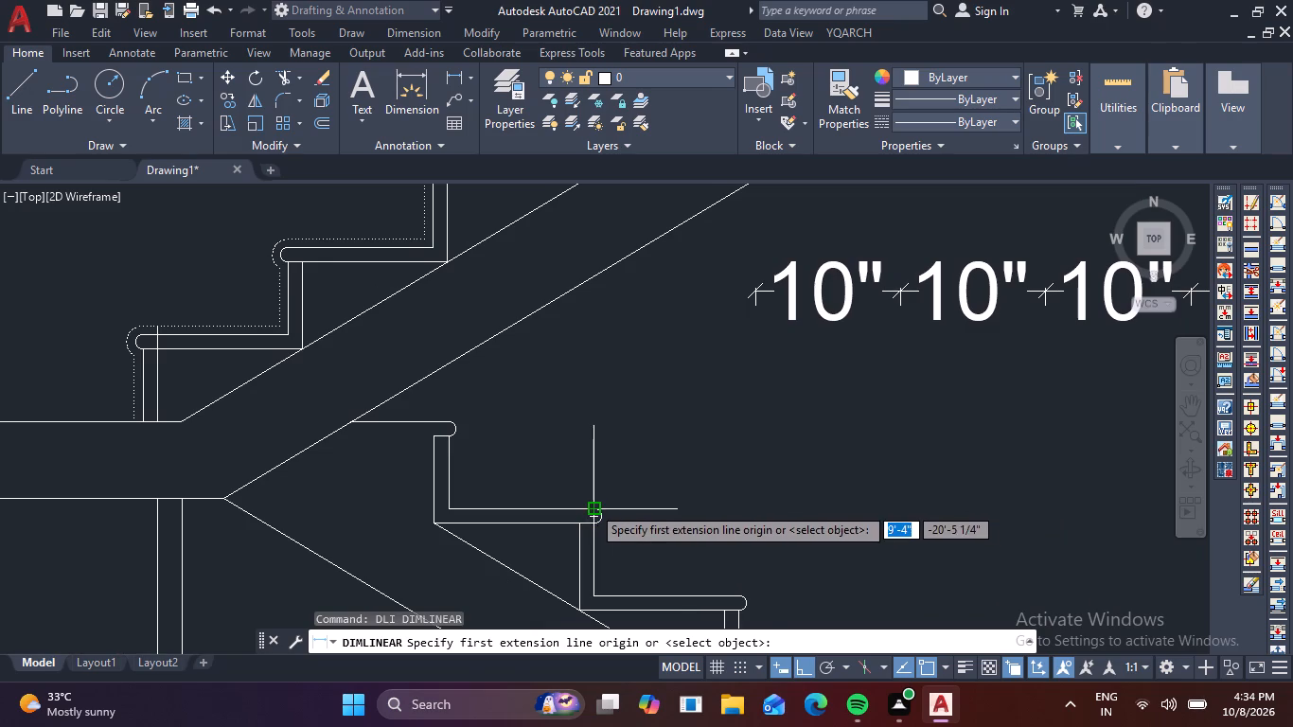
click(592, 505)
click(446, 505)
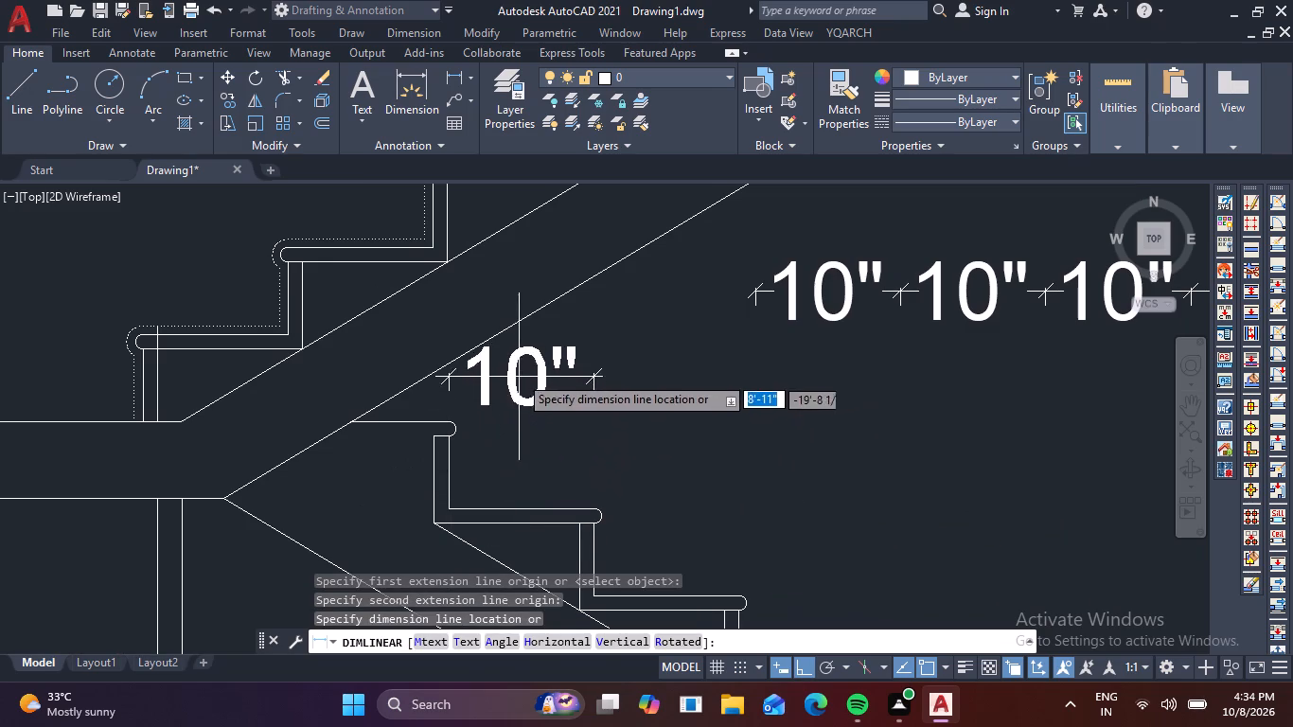
click(512, 388)
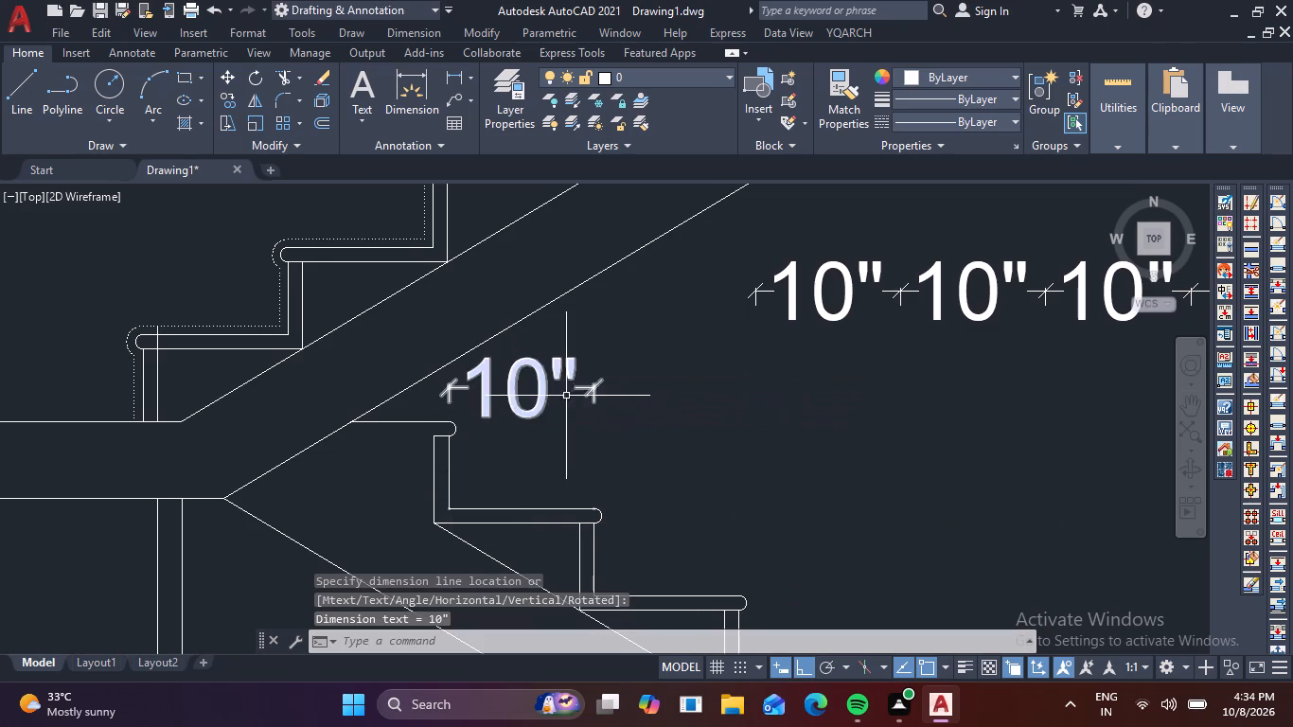
Add a linear dimension across the second tread below the landing level of the lower flight, in line with the first tread's dimension.
key(space)
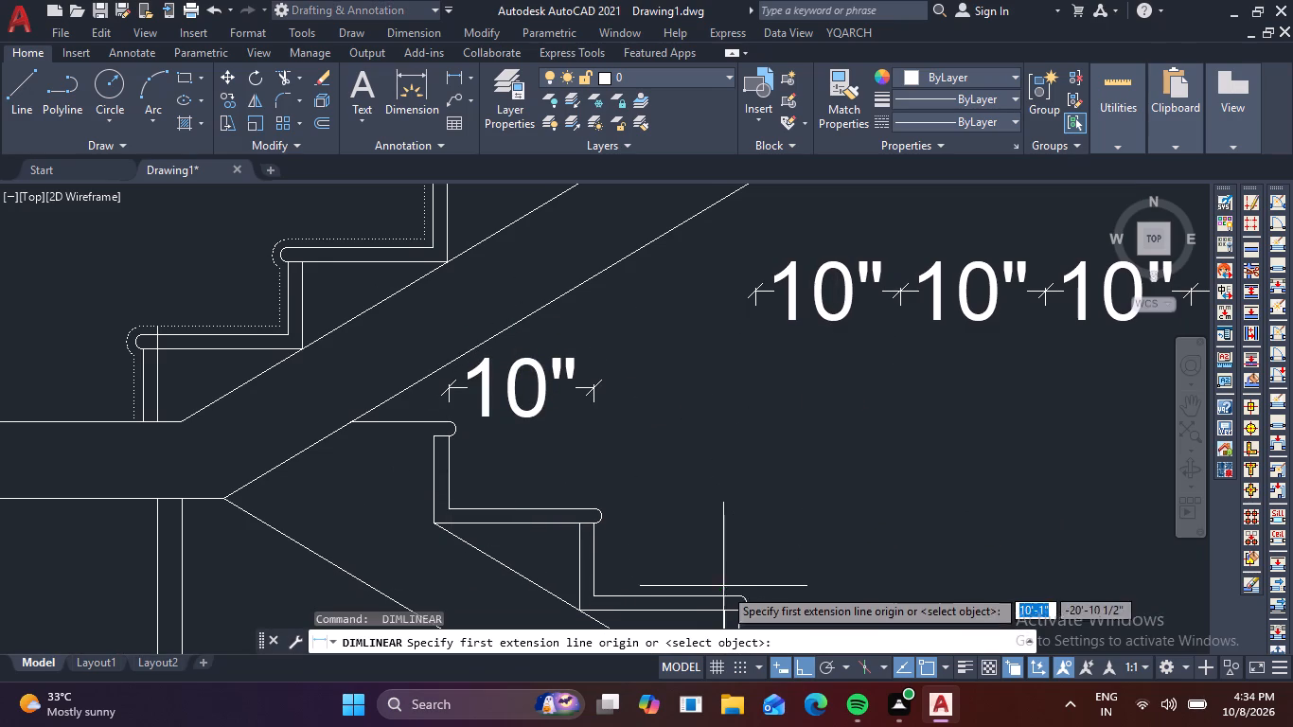
click(738, 596)
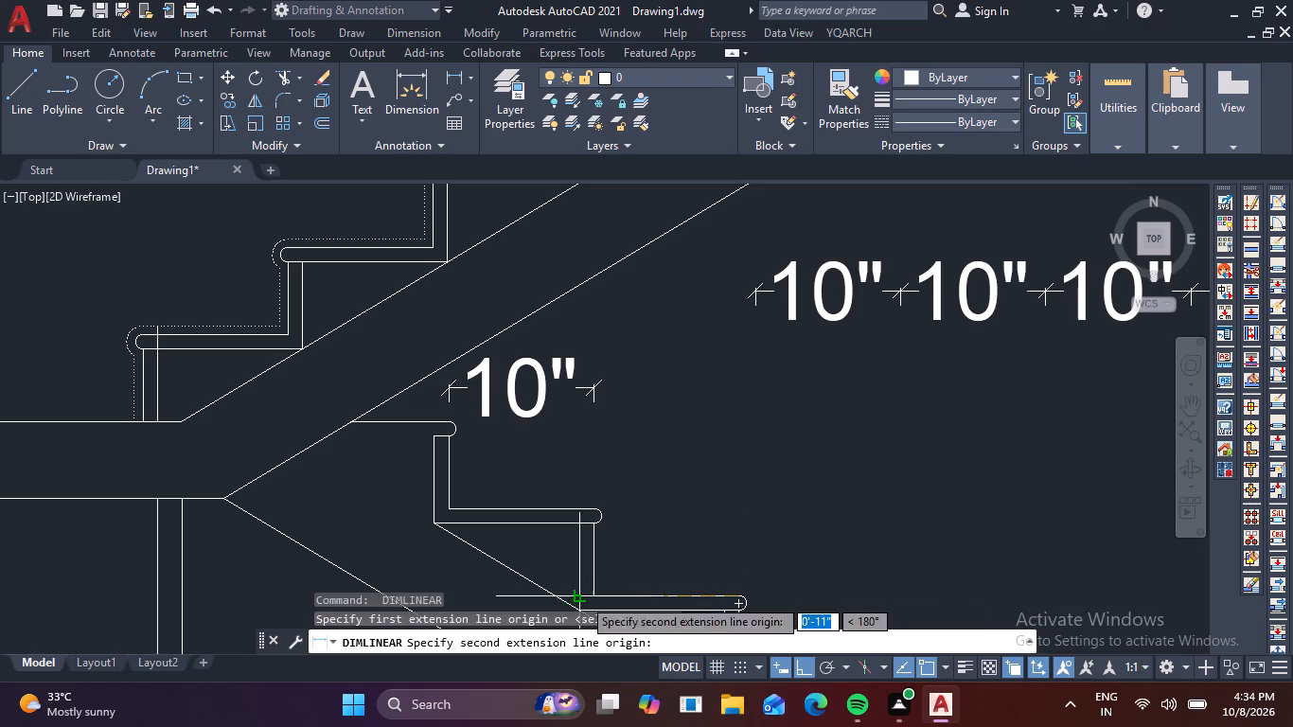
click(590, 594)
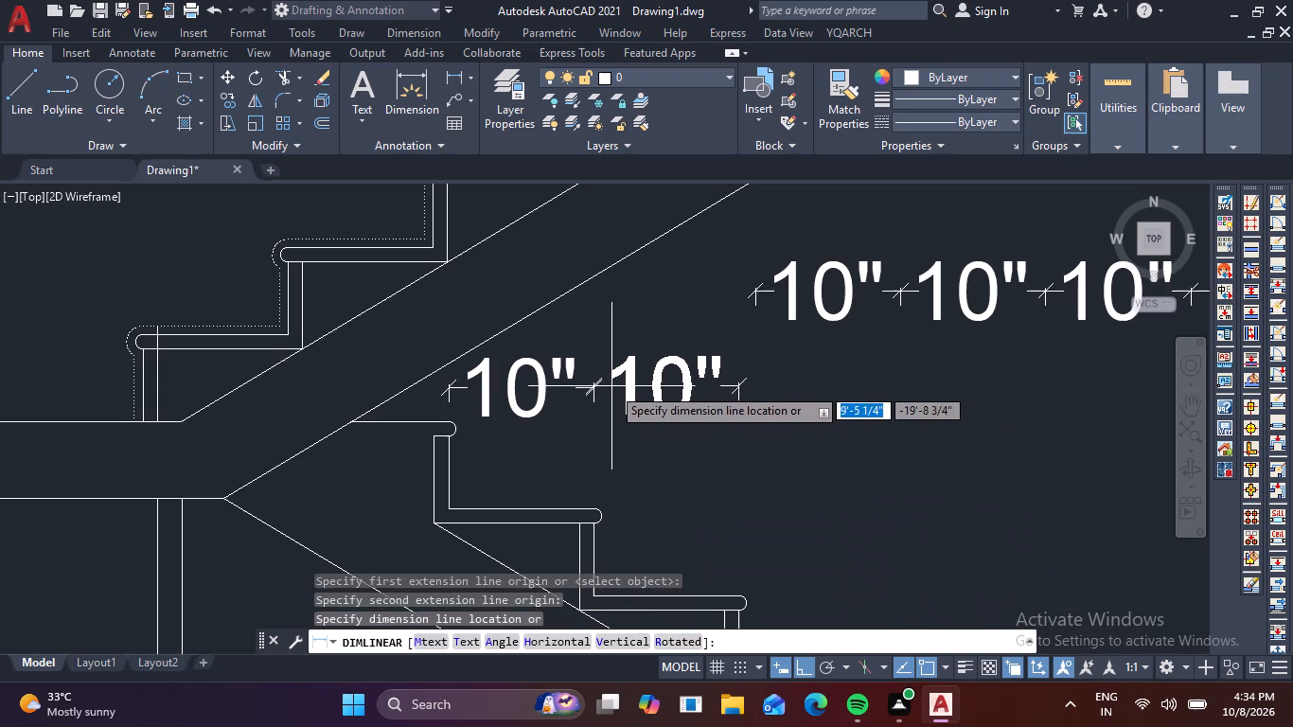
scroll(583, 387, up, 1)
click(598, 386)
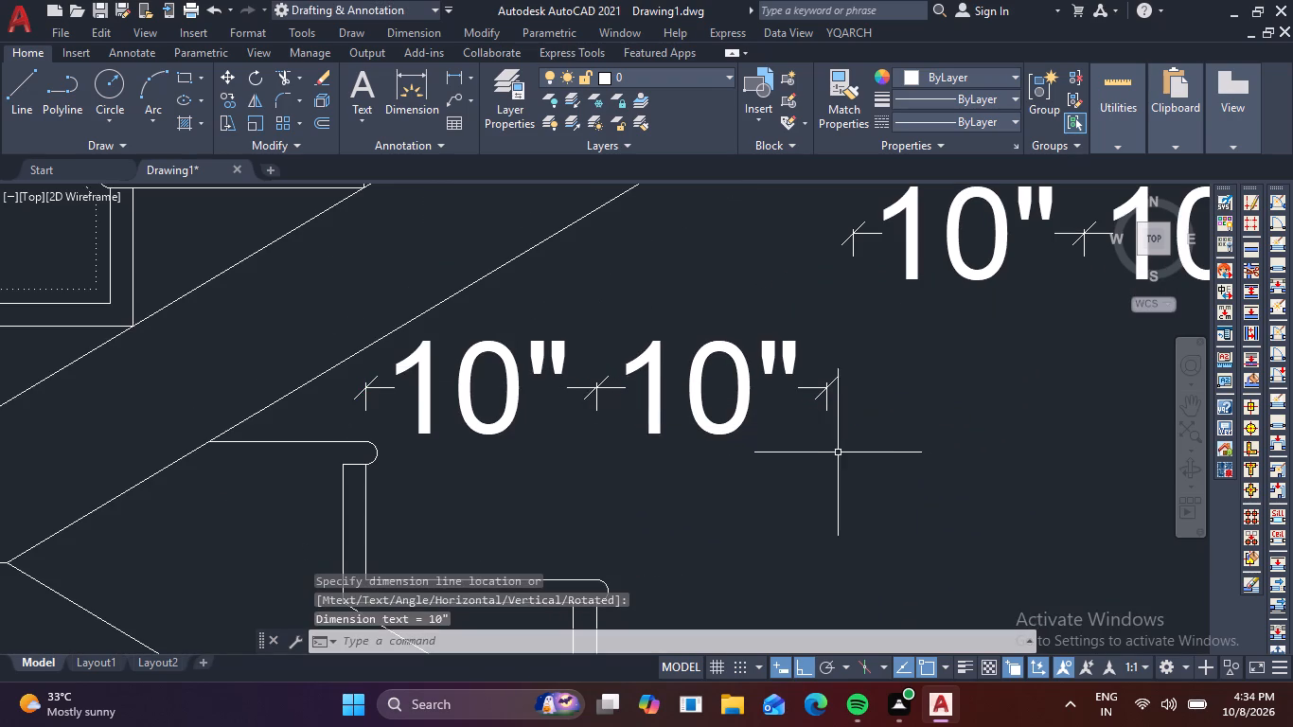
key(Escape)
Move the row of eight tread dimensions down about 6 1/2 inches, in line with the two dimensions beside the landing.
scroll(911, 421, down, 2)
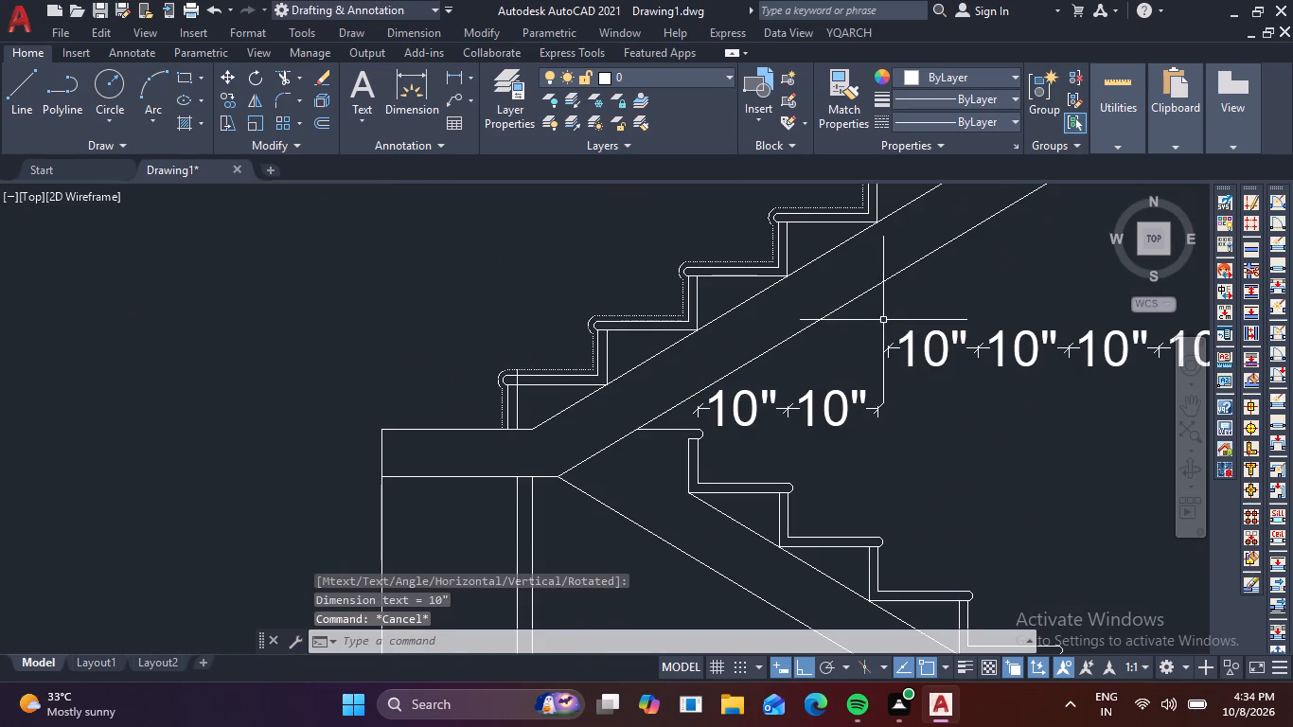
click(883, 320)
scroll(1142, 431, down, 2)
middle_drag(1142, 431, 637, 365)
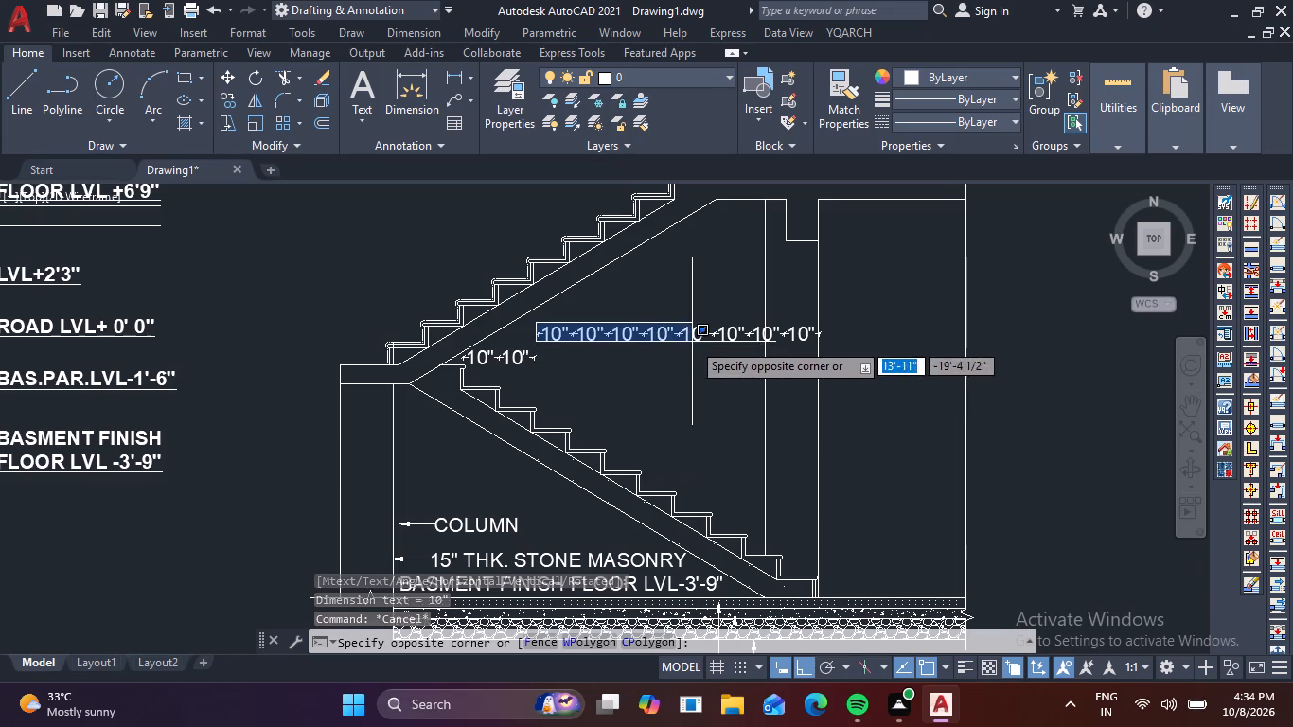
click(853, 353)
scroll(591, 339, up, 3)
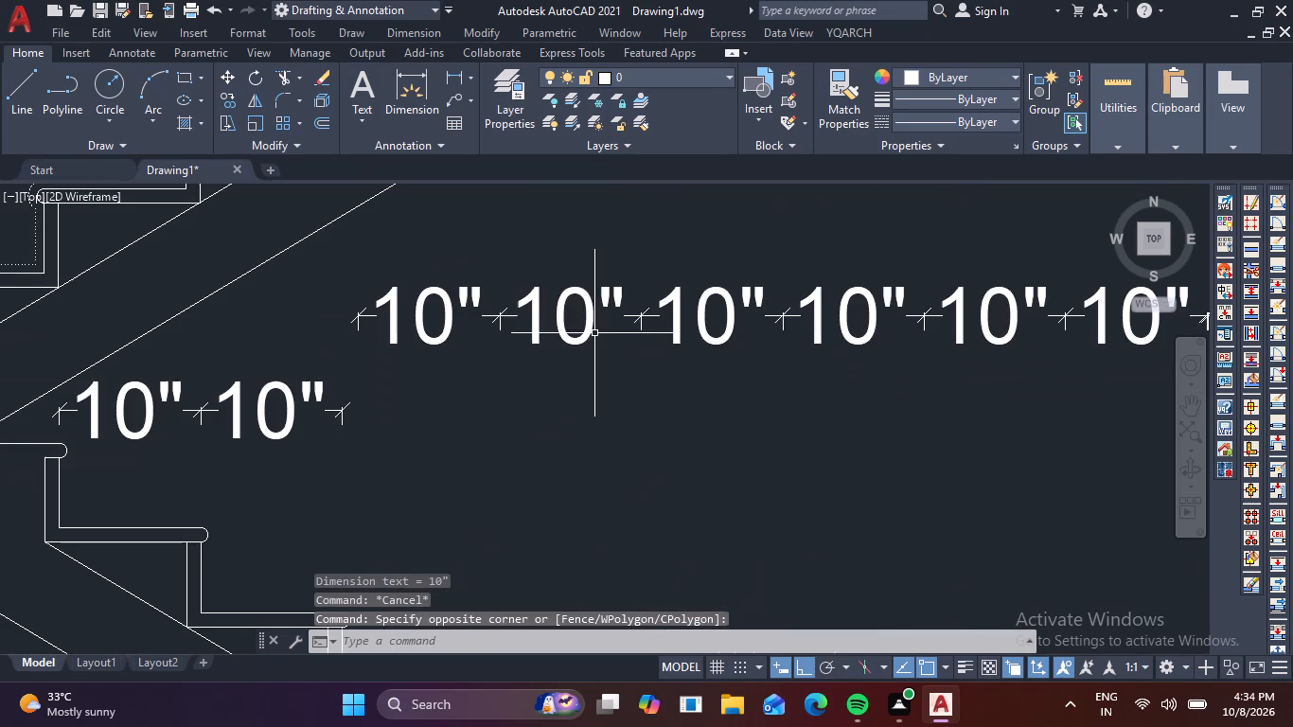
click(310, 281)
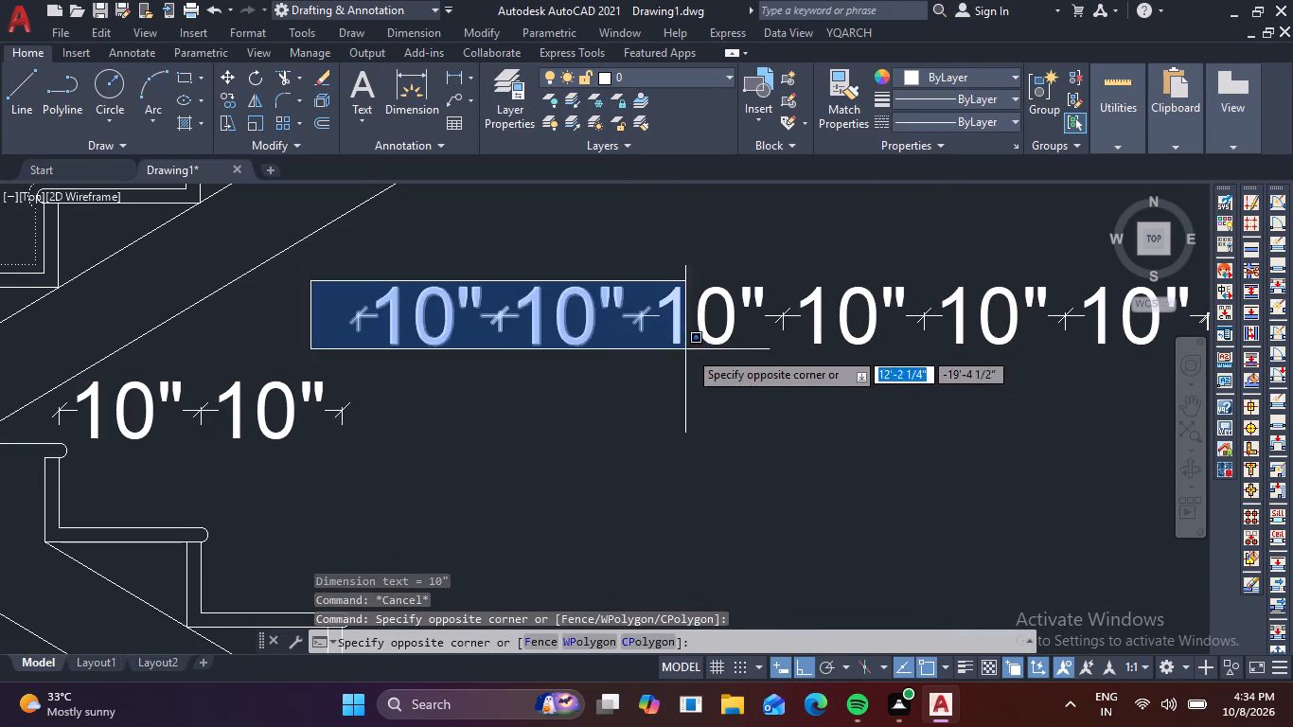
scroll(791, 377, down, 2)
click(1089, 374)
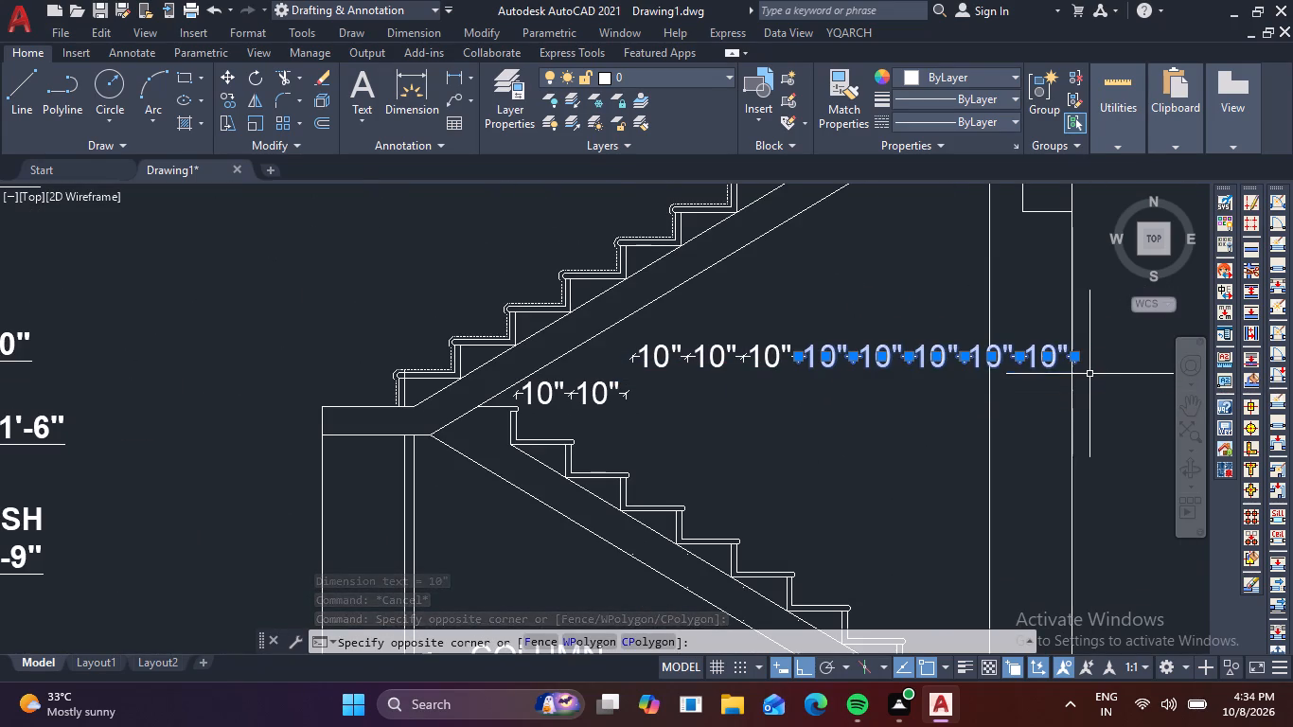
drag(822, 380, 810, 373)
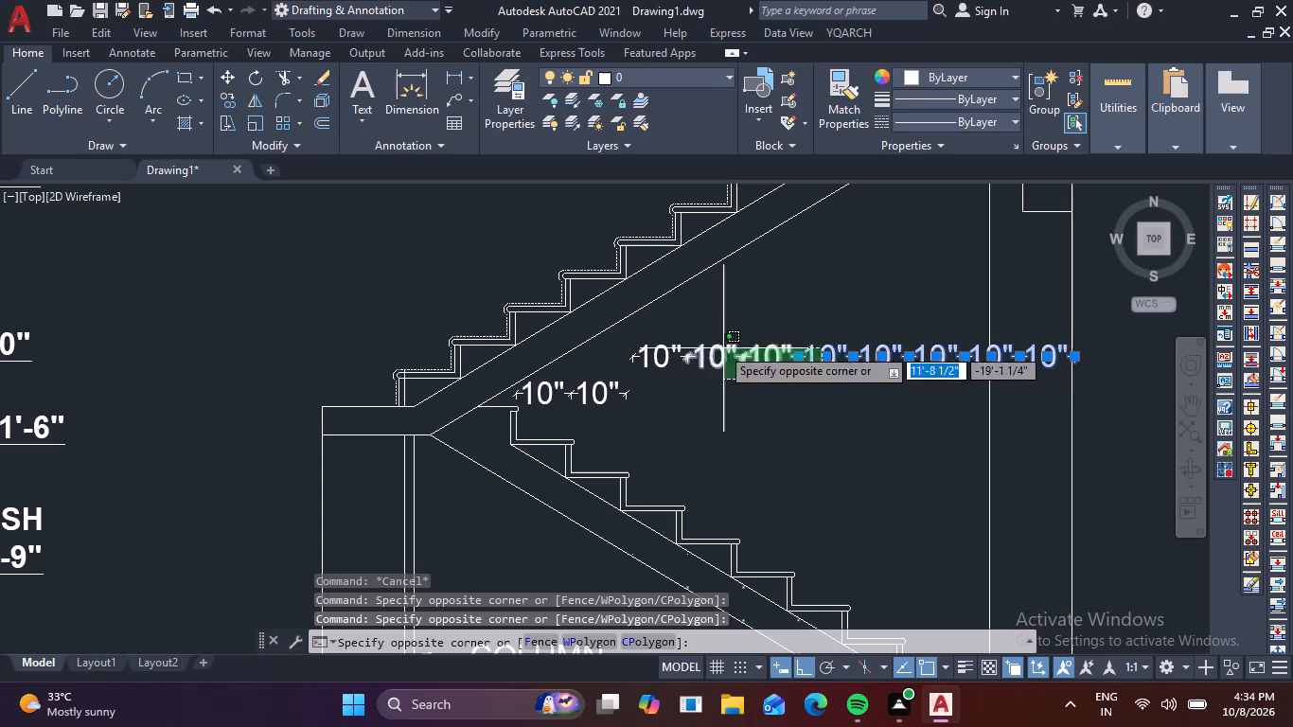
click(655, 329)
key(m)
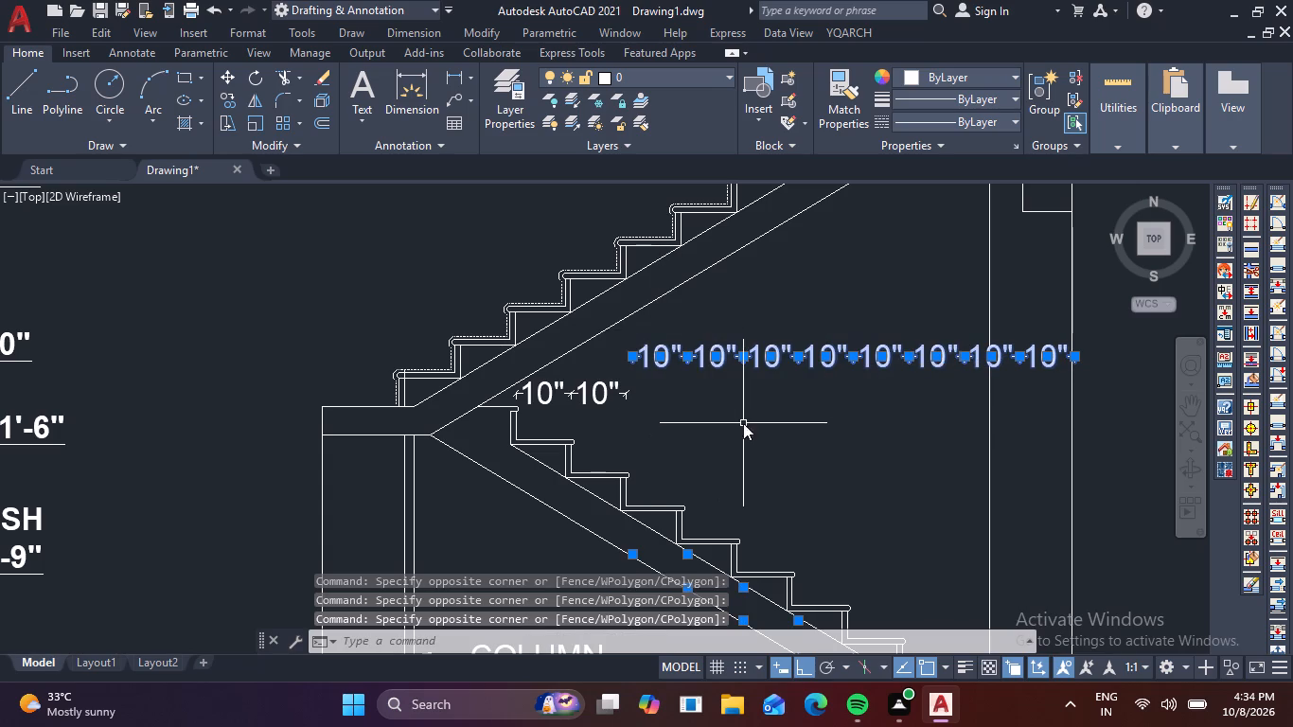
key(space)
scroll(633, 355, up, 4)
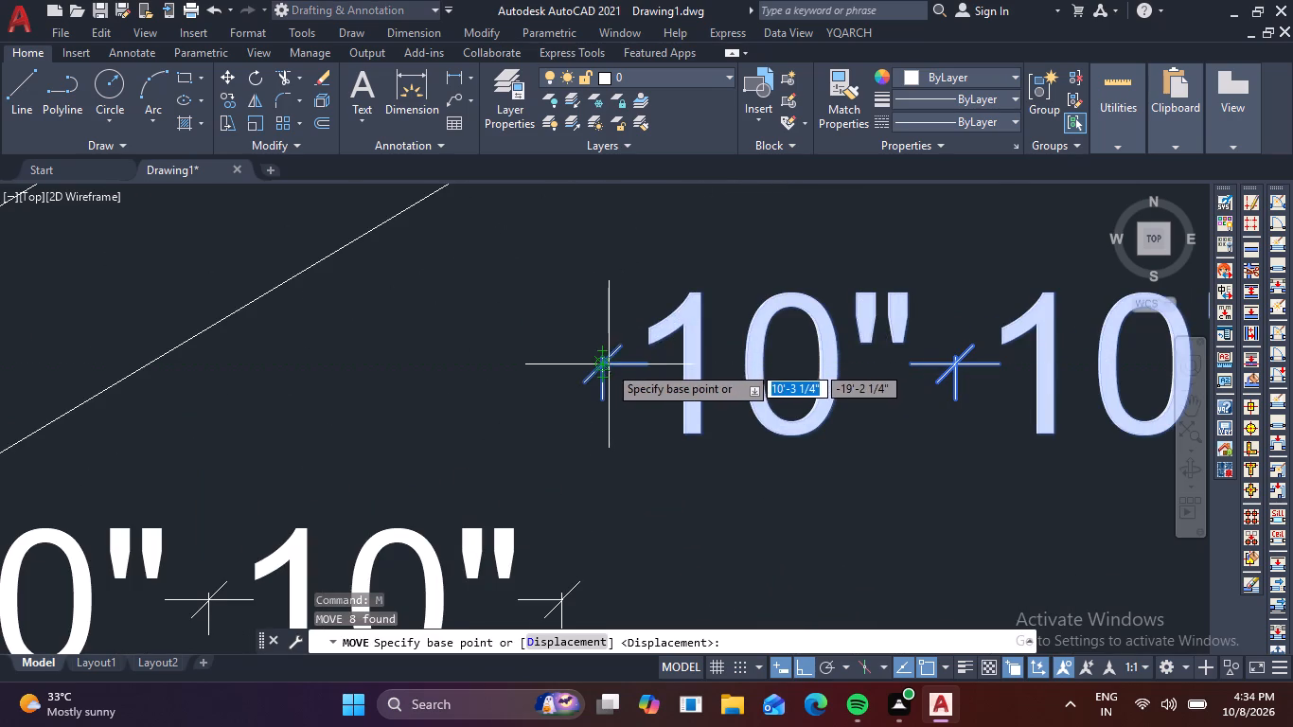
click(603, 364)
scroll(602, 495, down, 2)
middle_drag(601, 488, 617, 437)
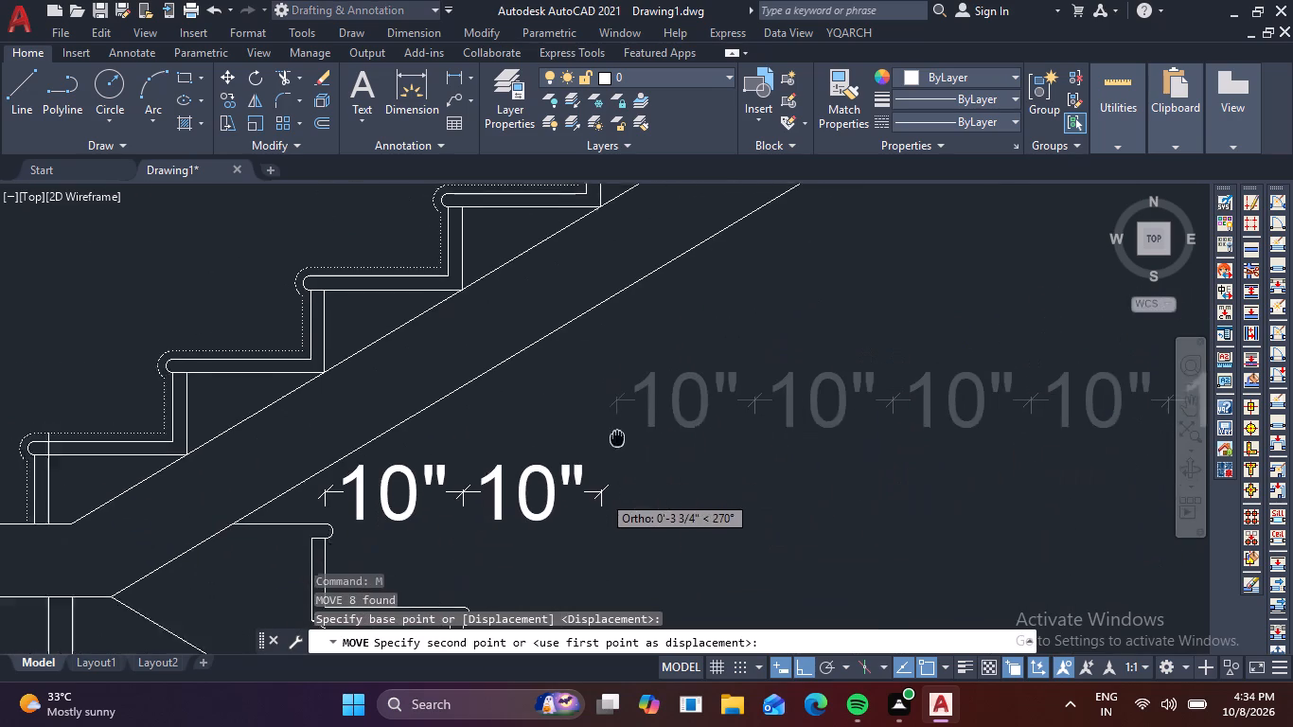
middle_drag(617, 437, 638, 405)
scroll(594, 465, up, 3)
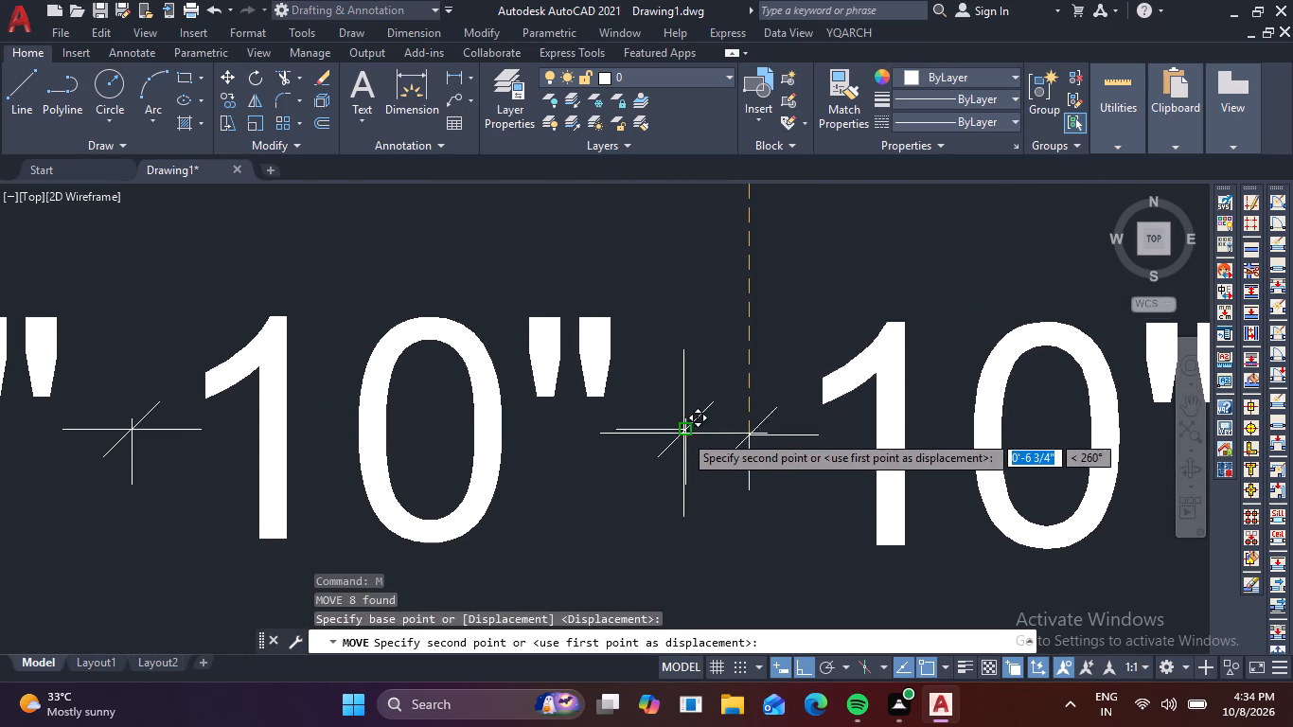
click(685, 434)
scroll(906, 442, down, 4)
scroll(1028, 501, down, 1)
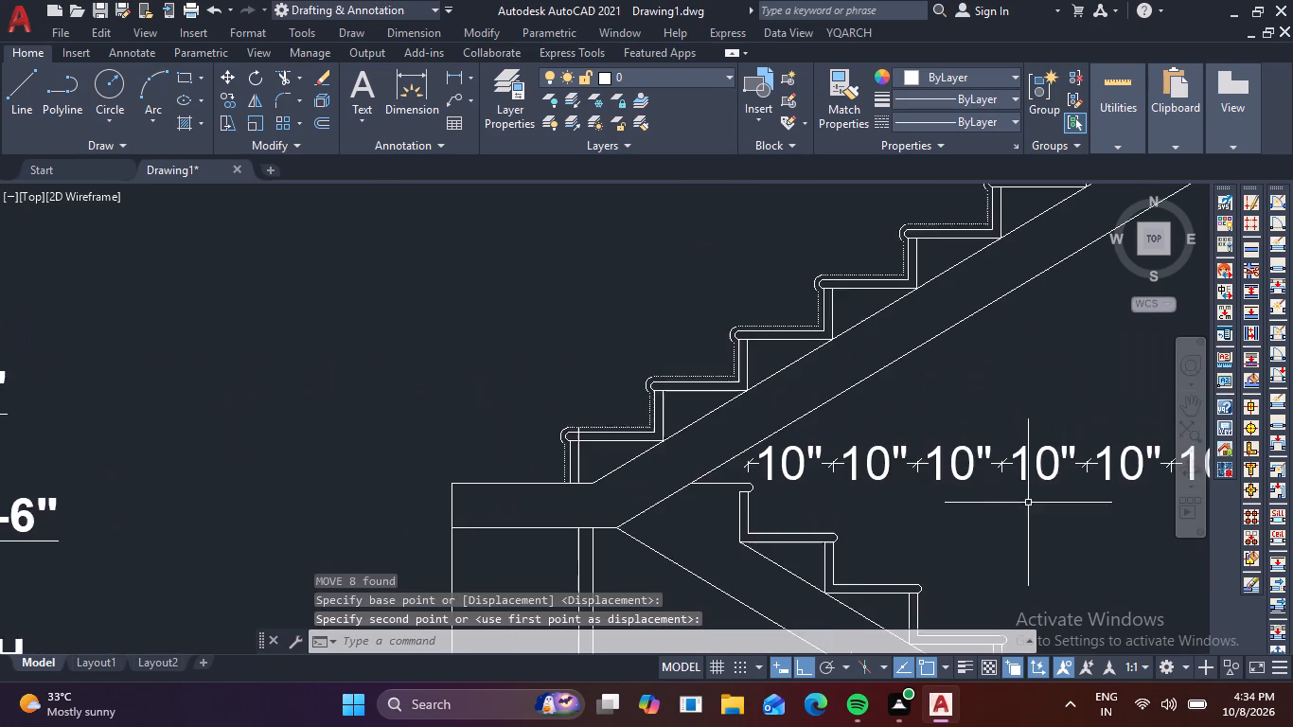
middle_drag(1001, 520, 541, 384)
scroll(514, 380, down, 2)
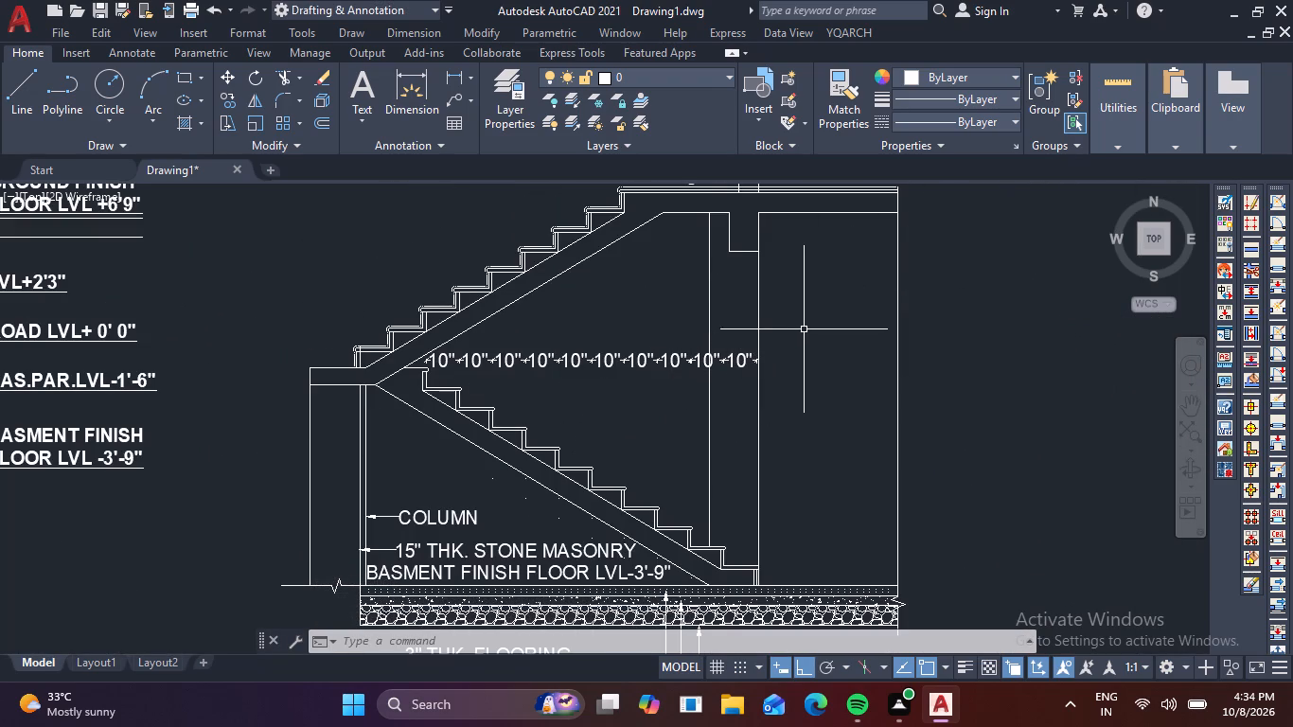
key(Escape)
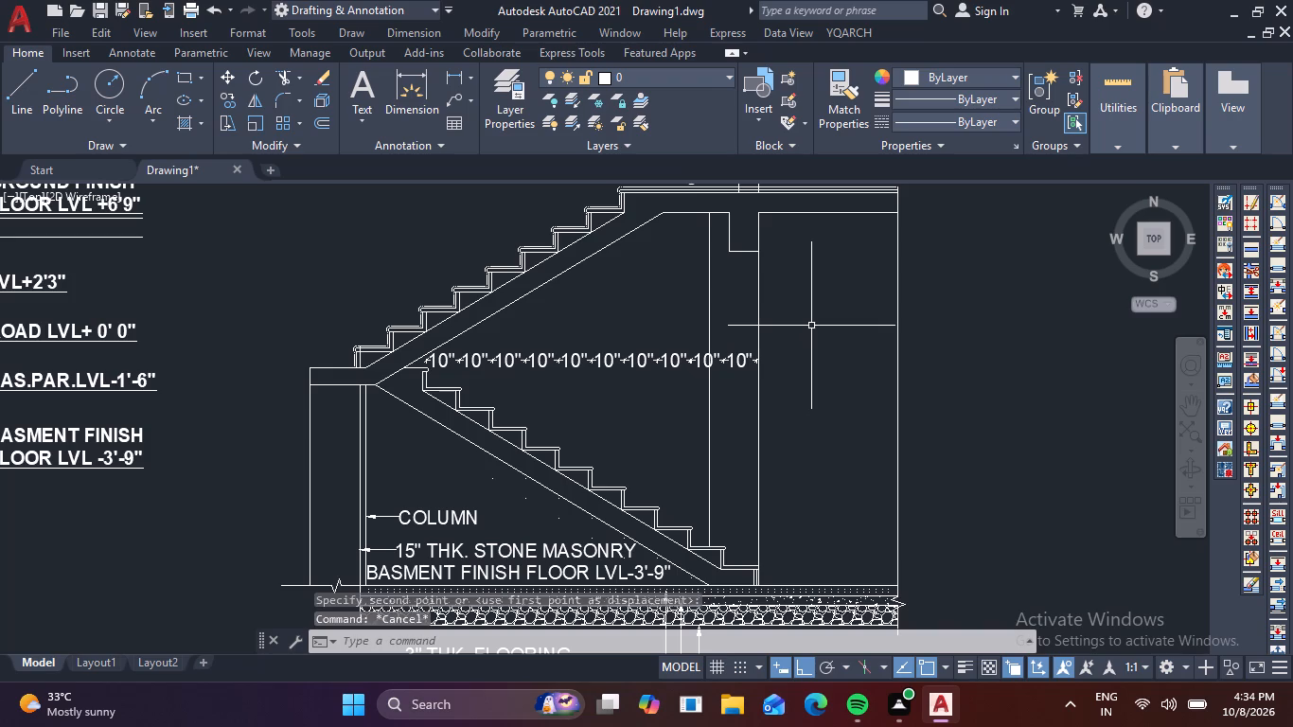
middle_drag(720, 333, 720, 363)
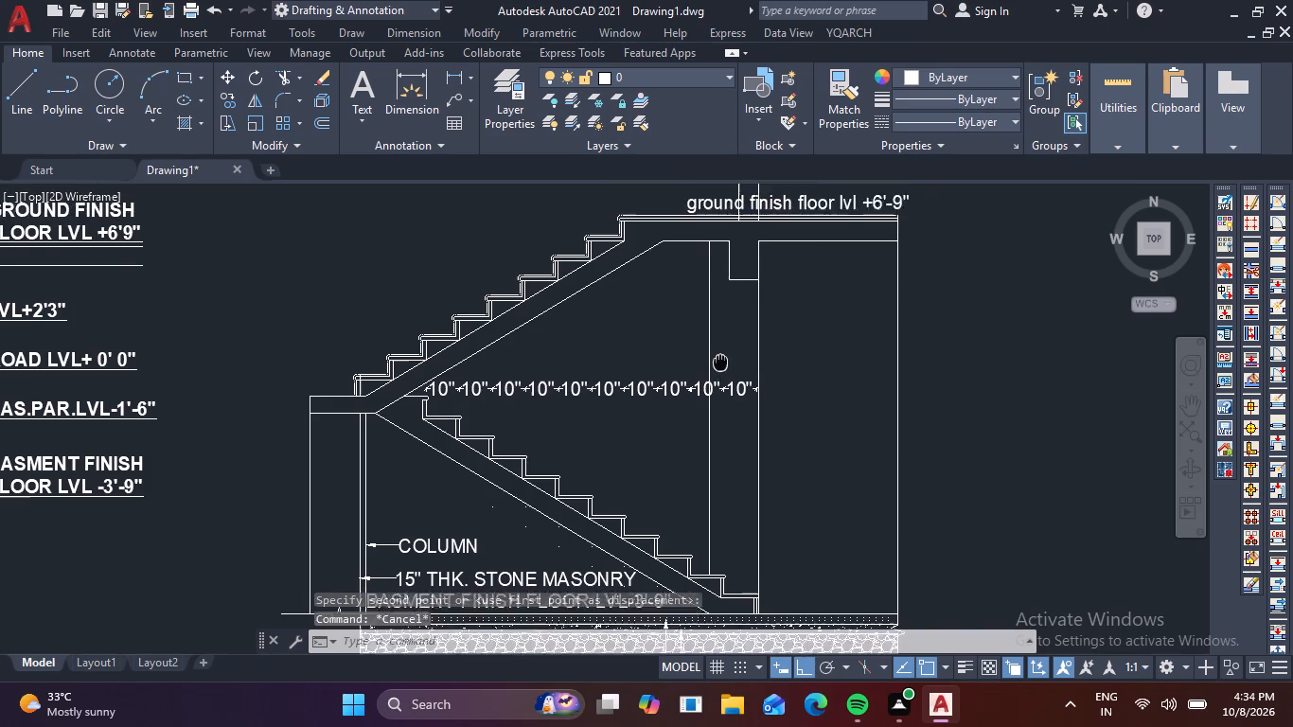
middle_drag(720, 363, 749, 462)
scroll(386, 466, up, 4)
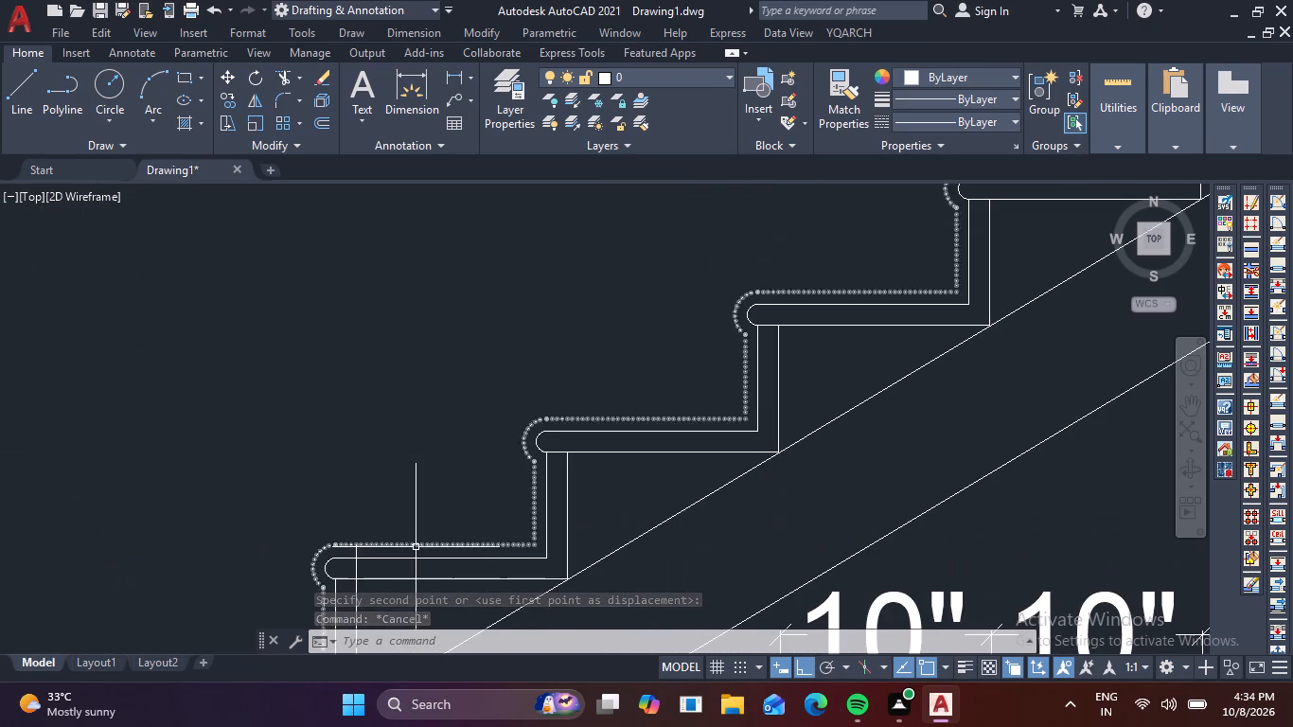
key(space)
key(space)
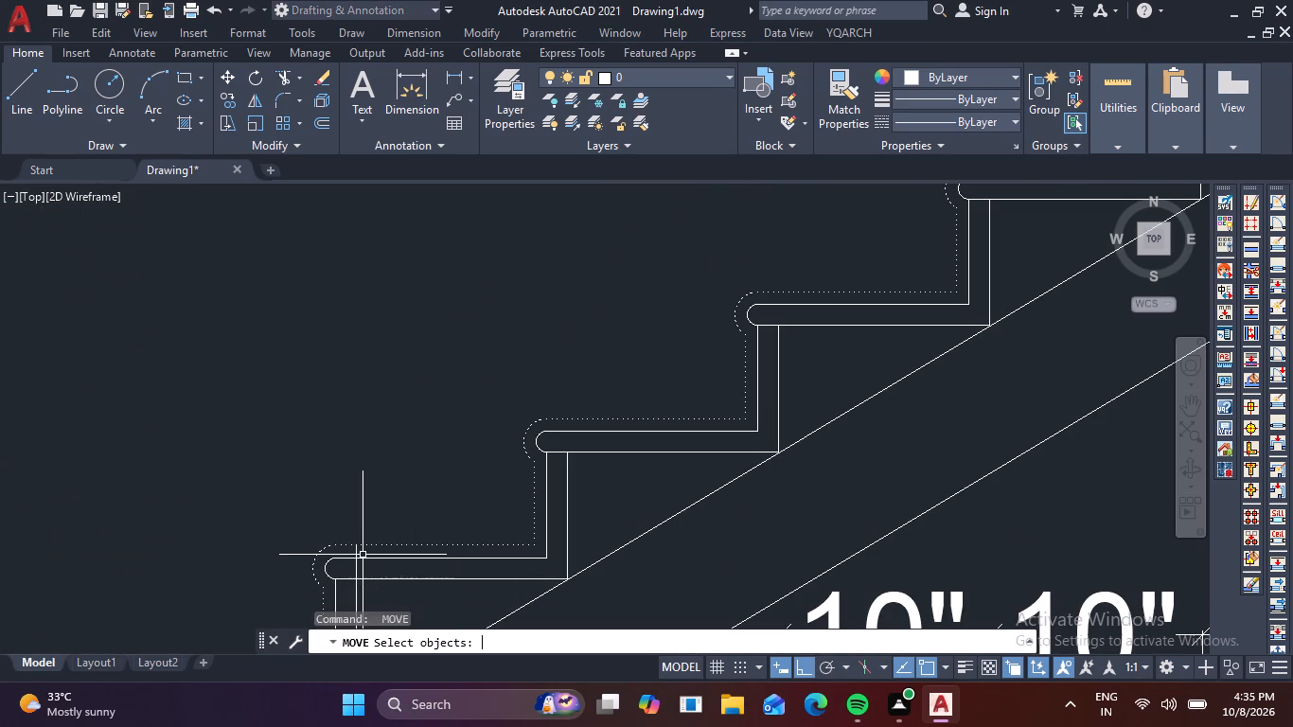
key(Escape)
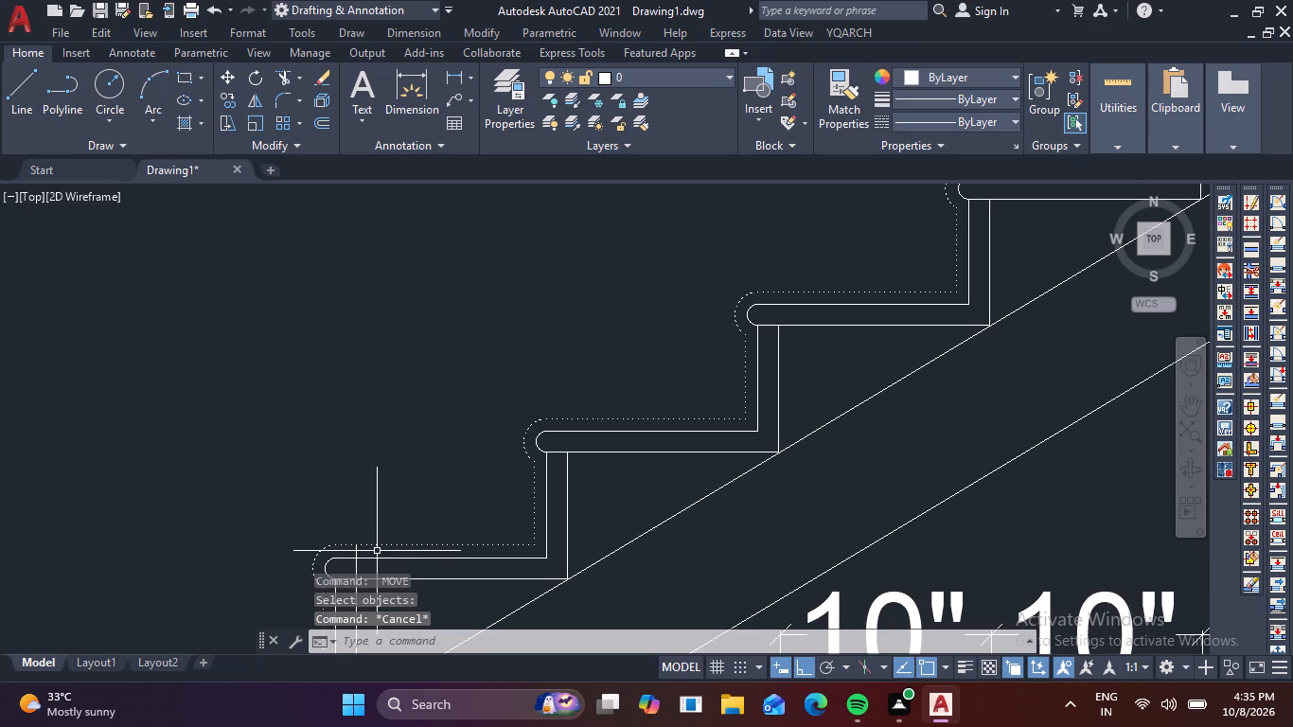
Add a linear dimension across the lowest tread of the upper flight, placed high above the steps, over the ground finish floor level.
key(d)
key(l)
key(i)
key(space)
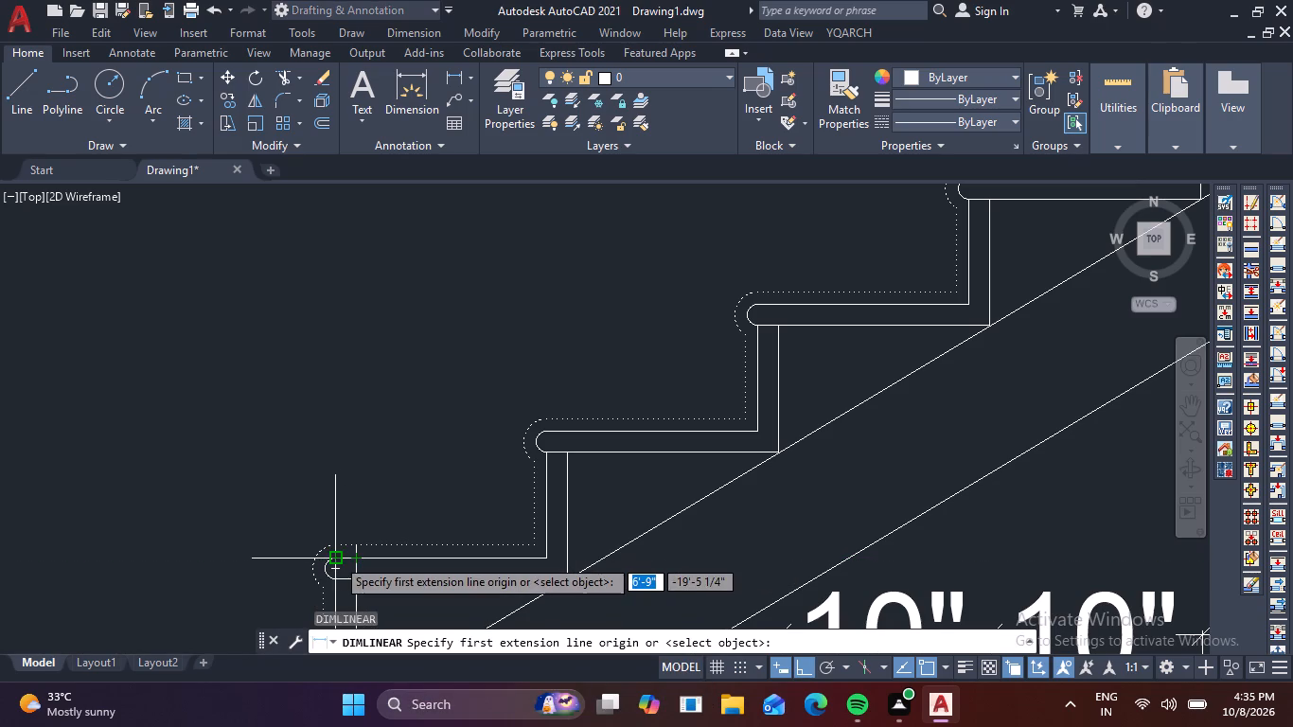
click(336, 558)
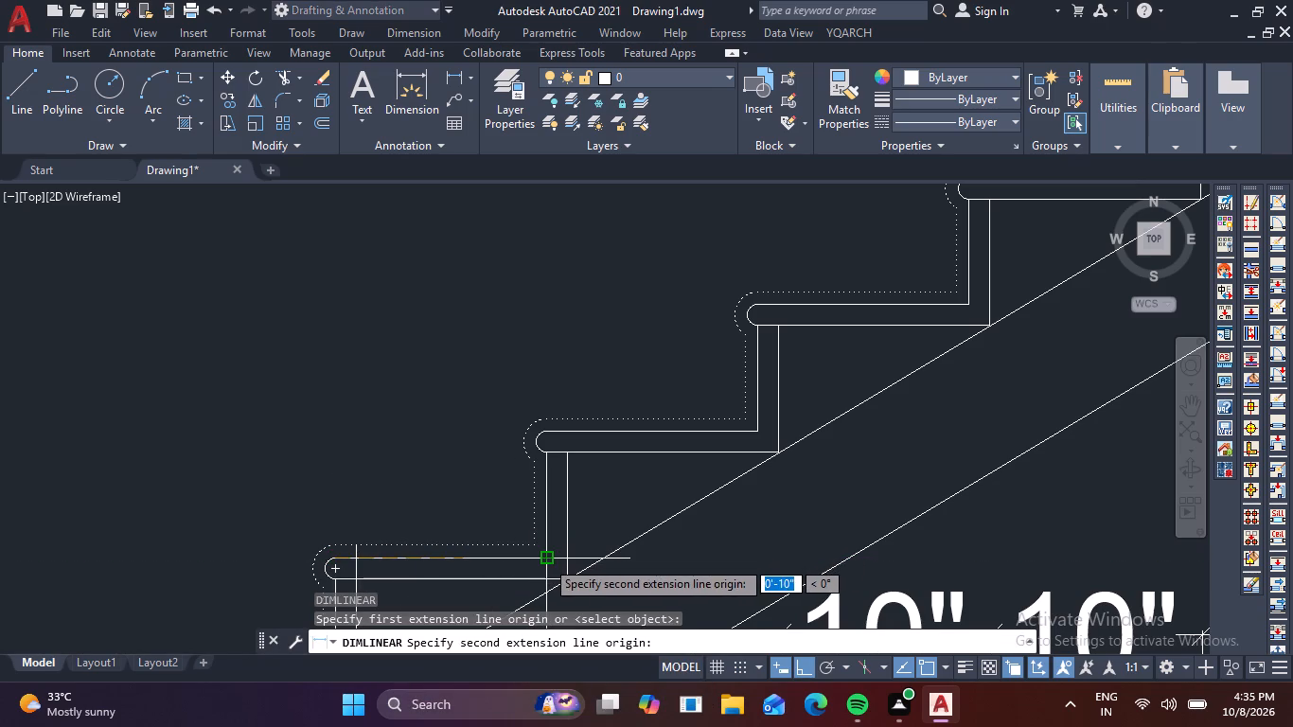
click(545, 559)
scroll(642, 296, down, 2)
middle_drag(642, 296, 597, 466)
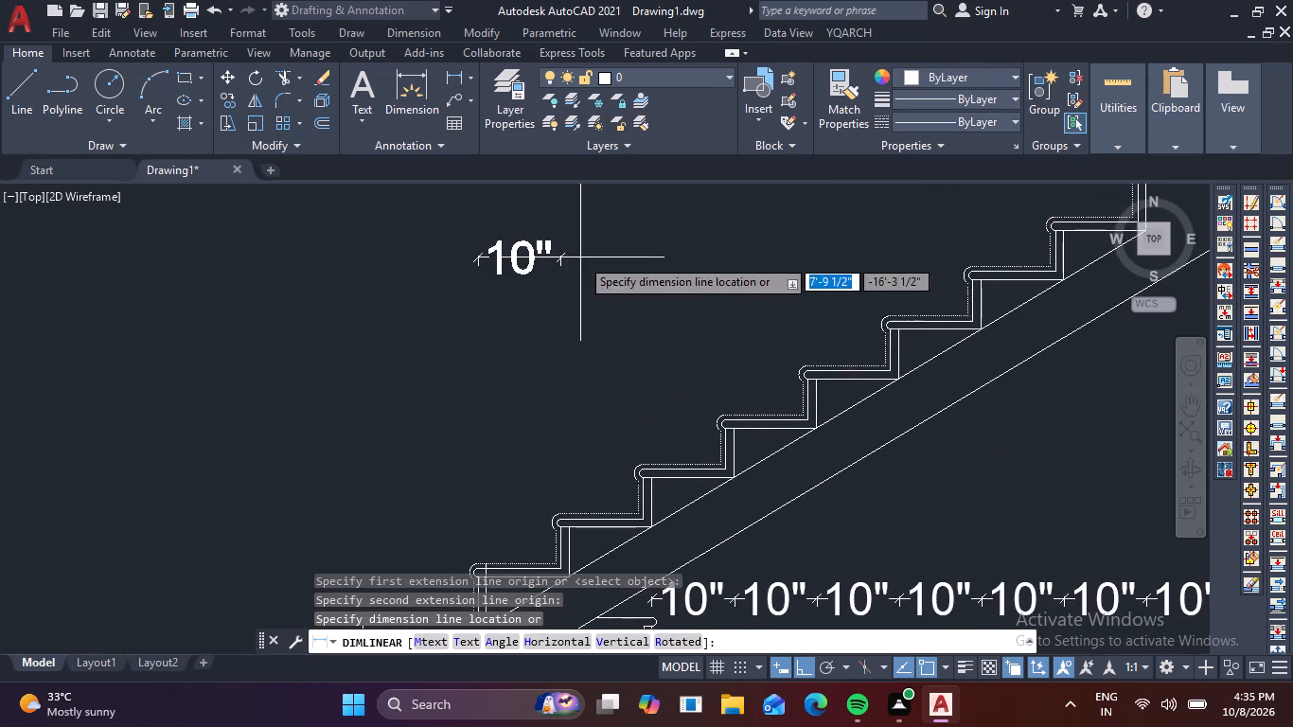
scroll(581, 257, down, 1)
middle_drag(581, 263, 566, 439)
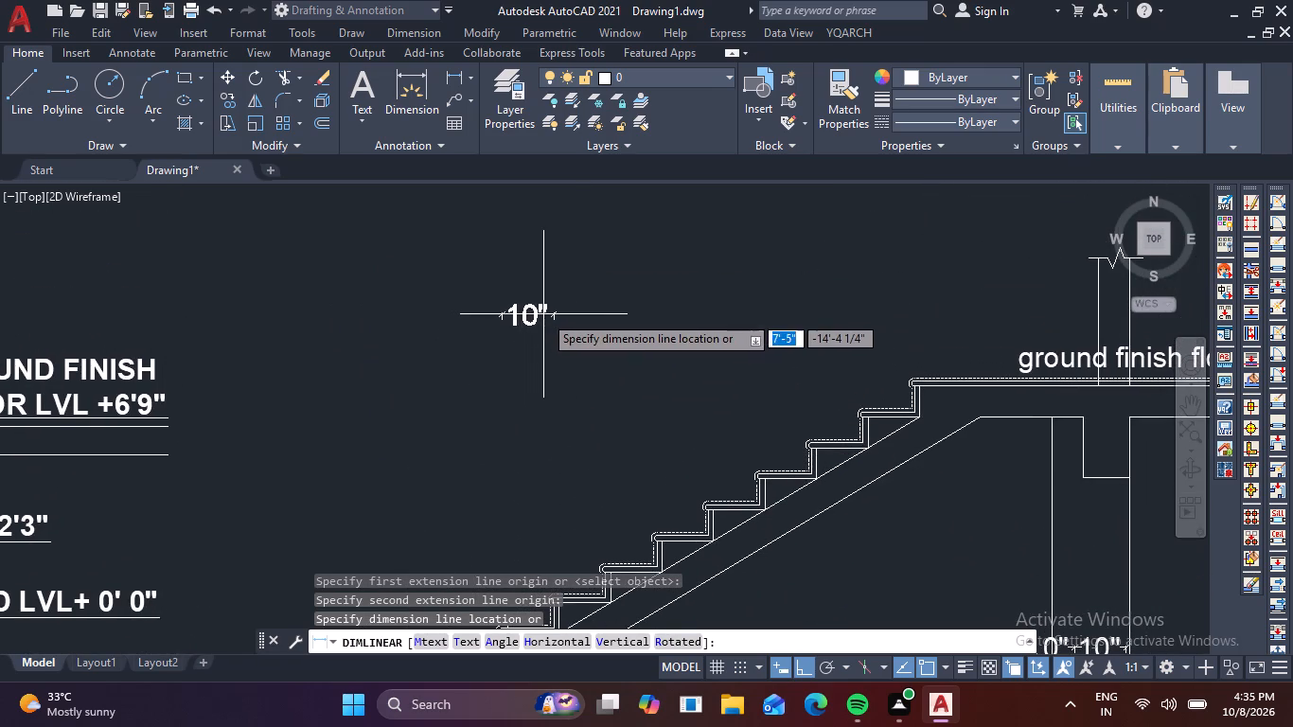
click(534, 332)
Add a linear dimension across the second tread from the bottom of the upper flight, in line with the lowest tread's dimension.
middle_drag(667, 422, 668, 352)
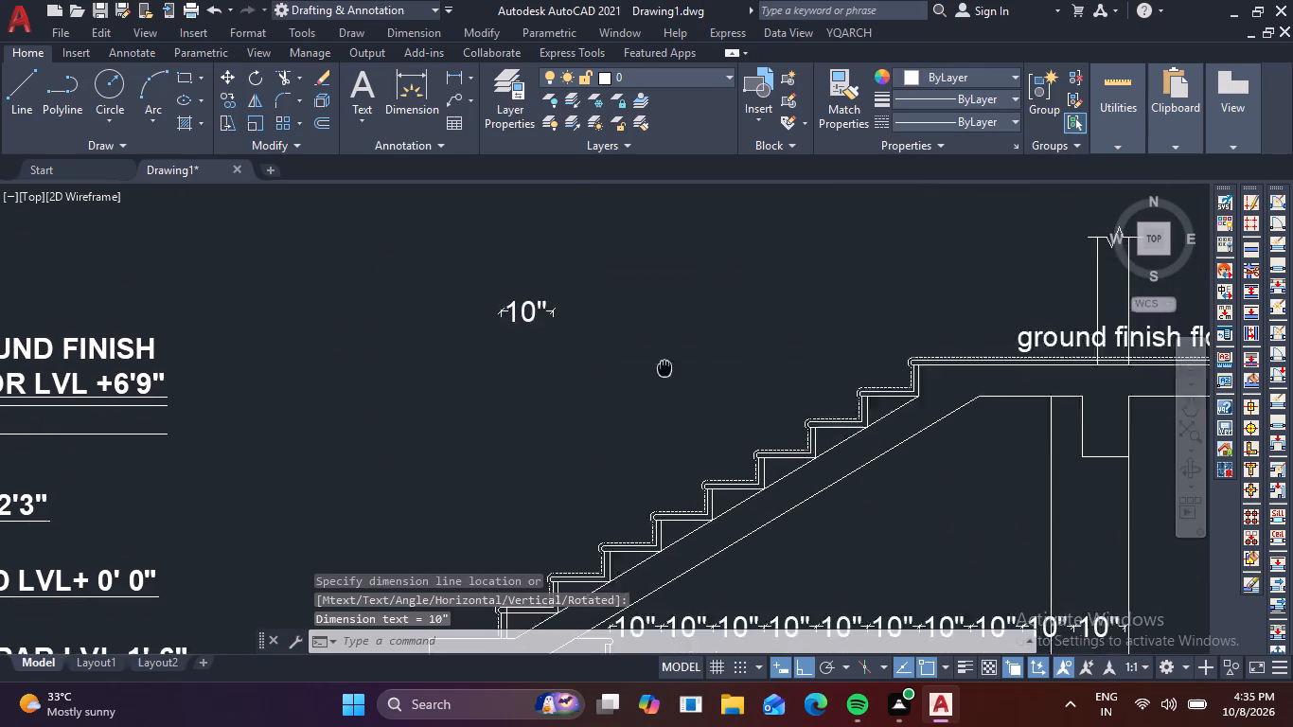
middle_drag(668, 352, 818, 182)
scroll(724, 378, up, 3)
key(space)
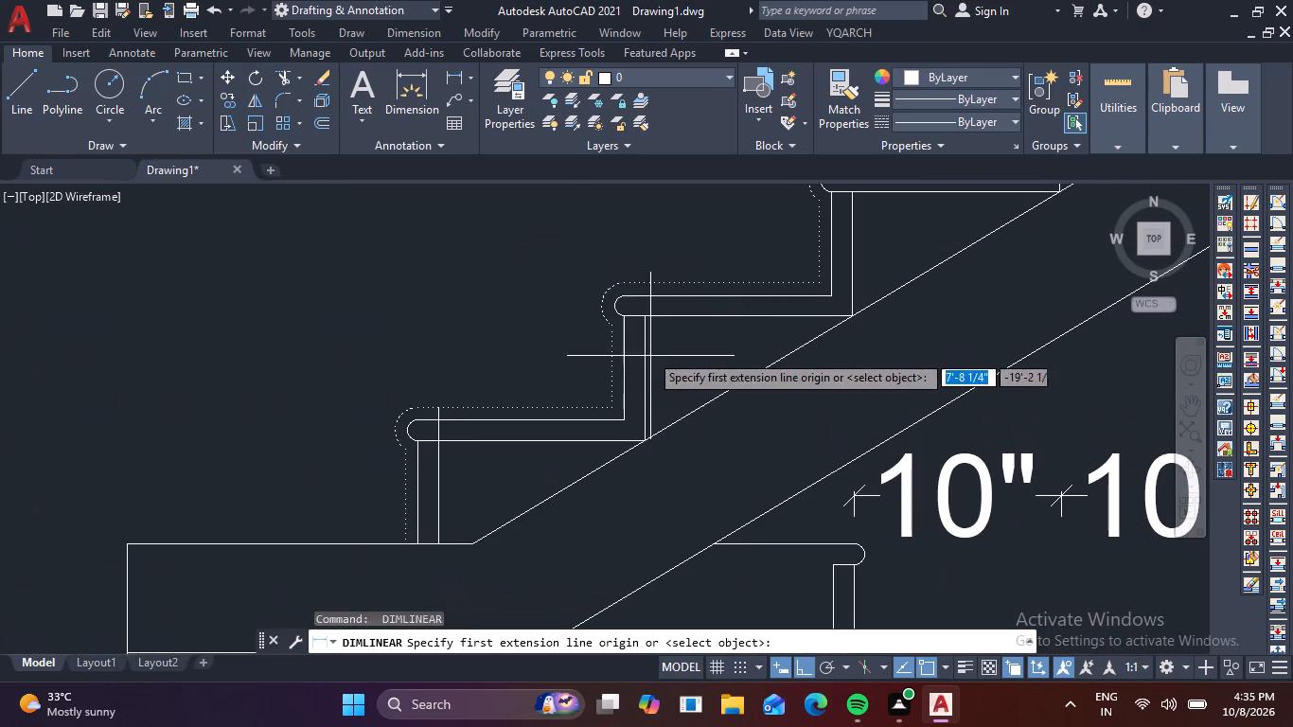
click(627, 298)
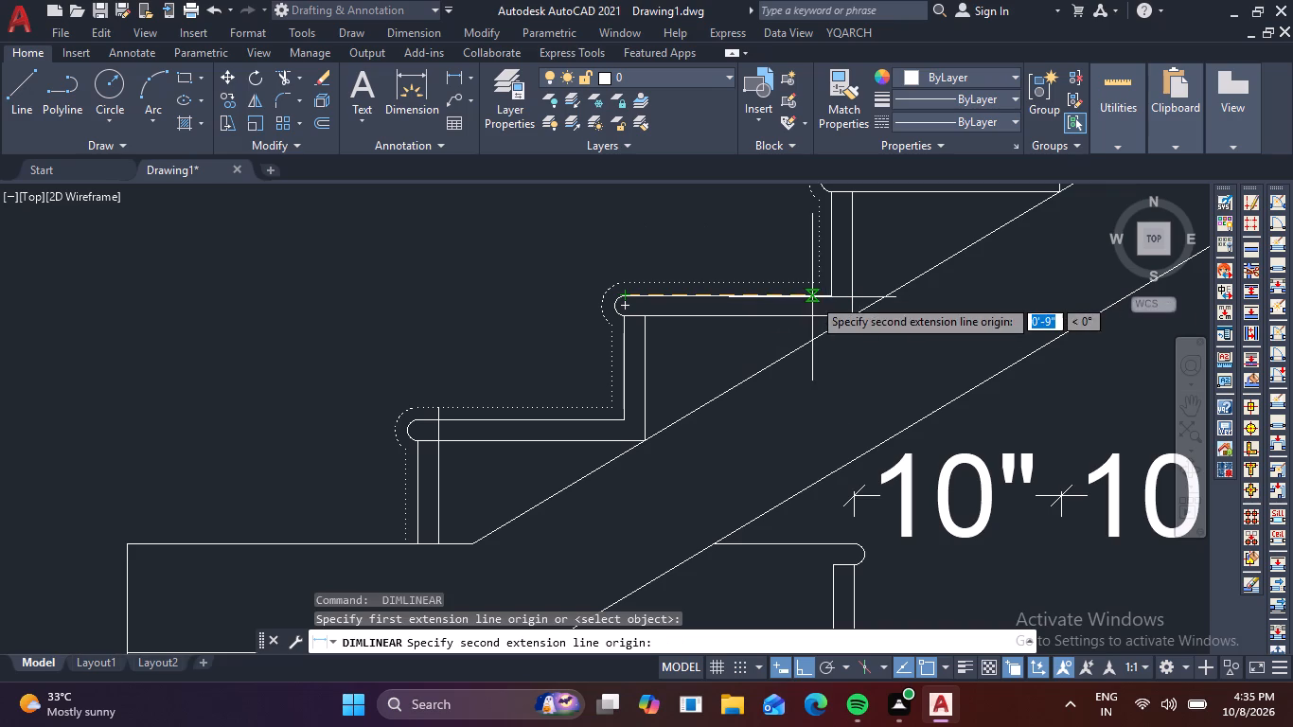
click(831, 294)
scroll(809, 243, down, 4)
middle_drag(810, 243, 735, 458)
scroll(696, 300, up, 4)
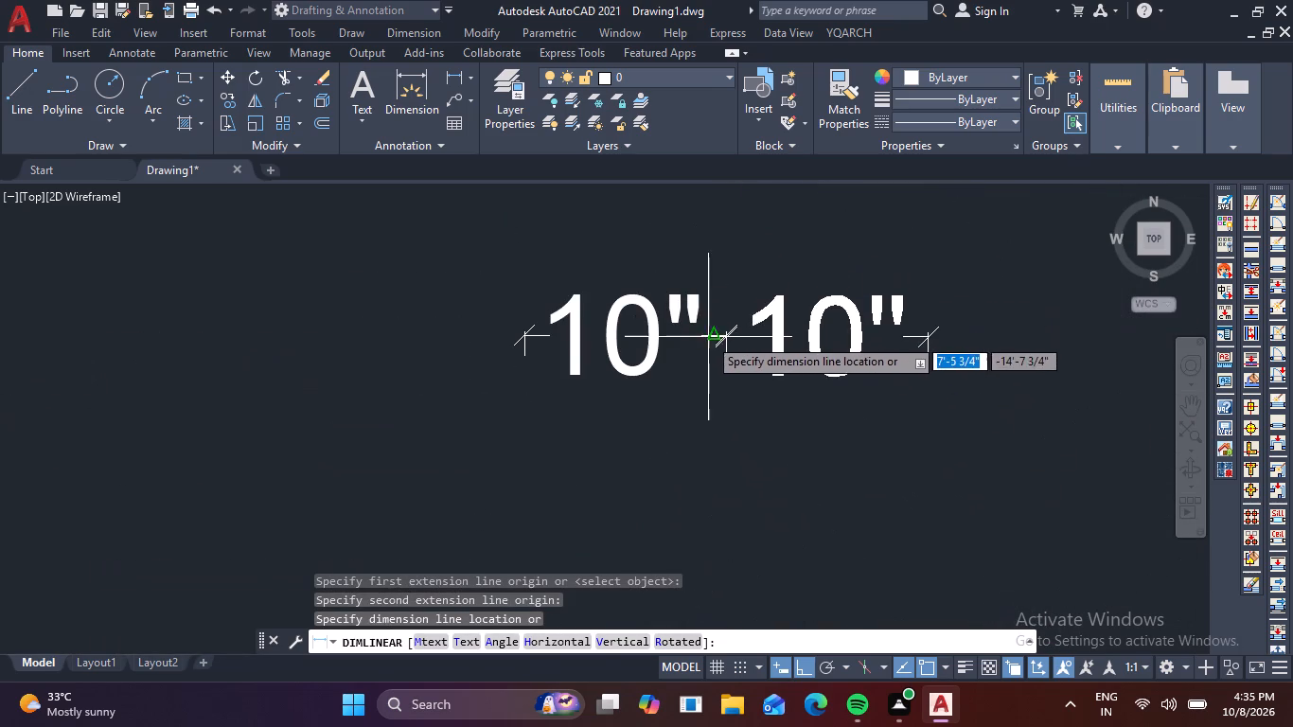
click(731, 336)
Add a linear dimension across the third tread from the bottom of the upper flight, in line with the first two.
scroll(744, 367, down, 1)
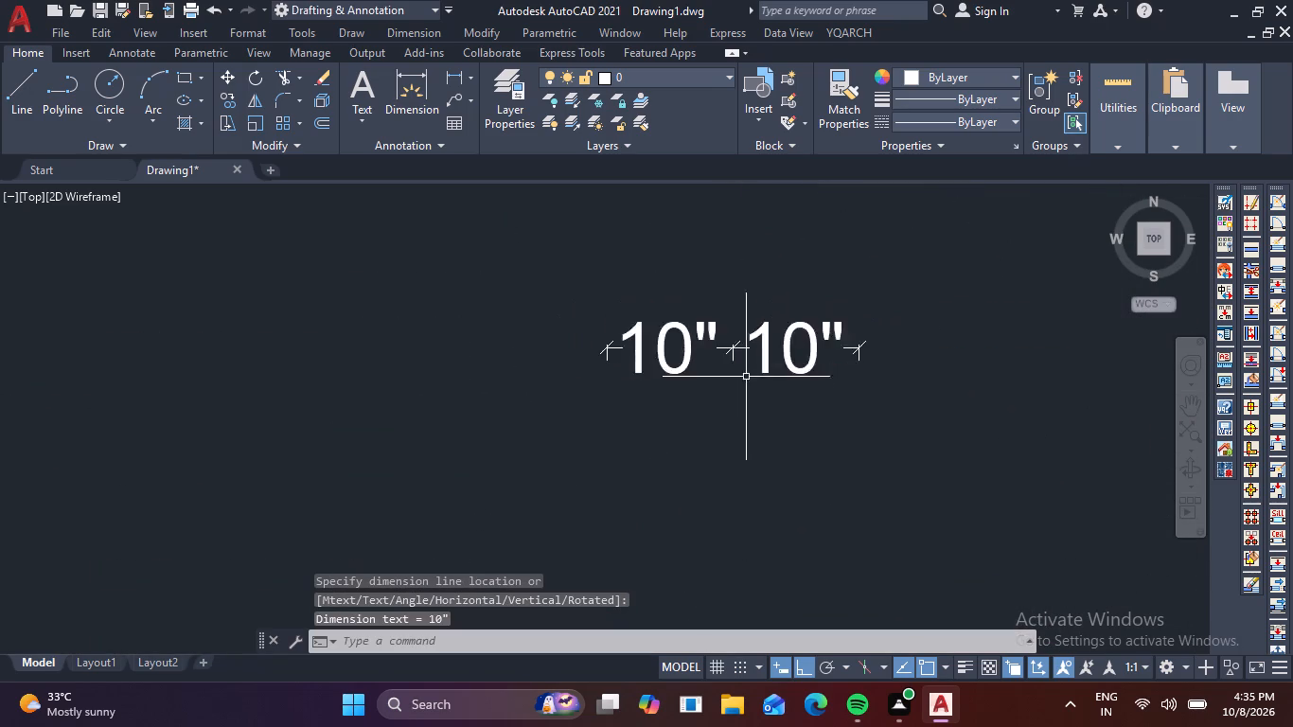
scroll(746, 378, down, 1)
middle_drag(750, 409, 660, 245)
scroll(660, 245, up, 1)
scroll(713, 422, down, 2)
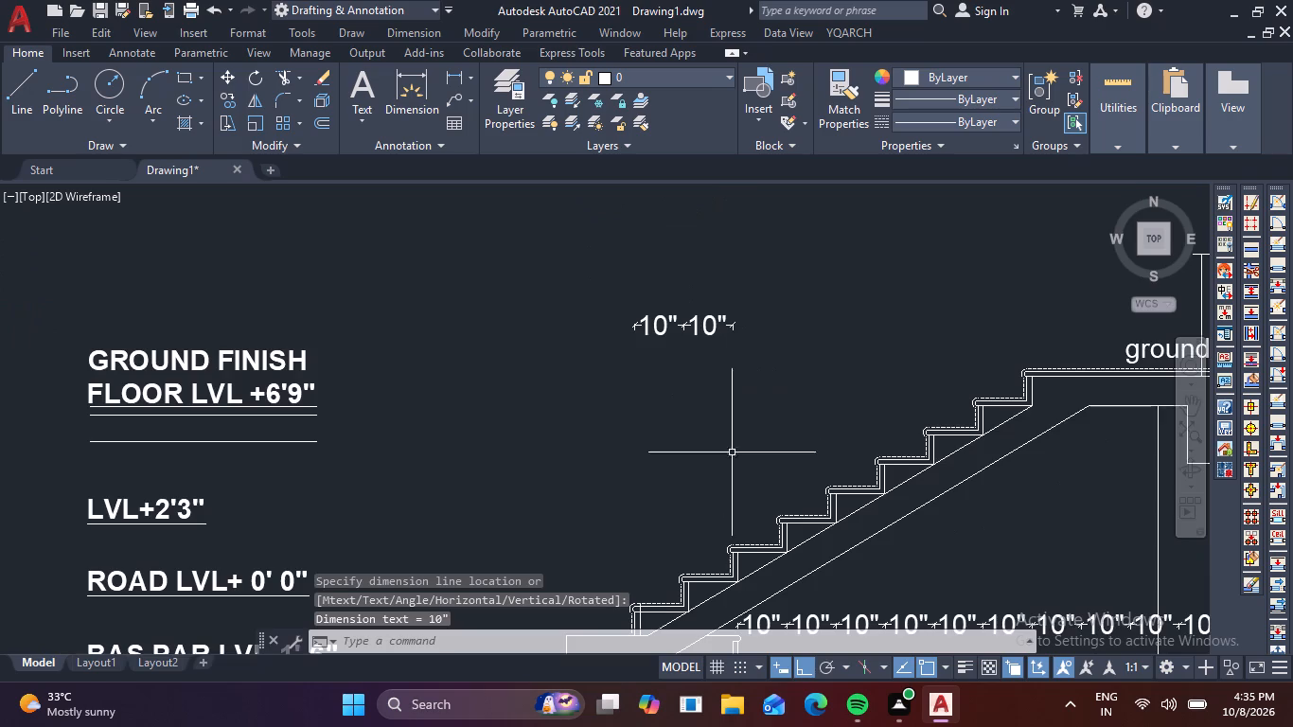
middle_drag(725, 473, 704, 346)
scroll(703, 449, up, 3)
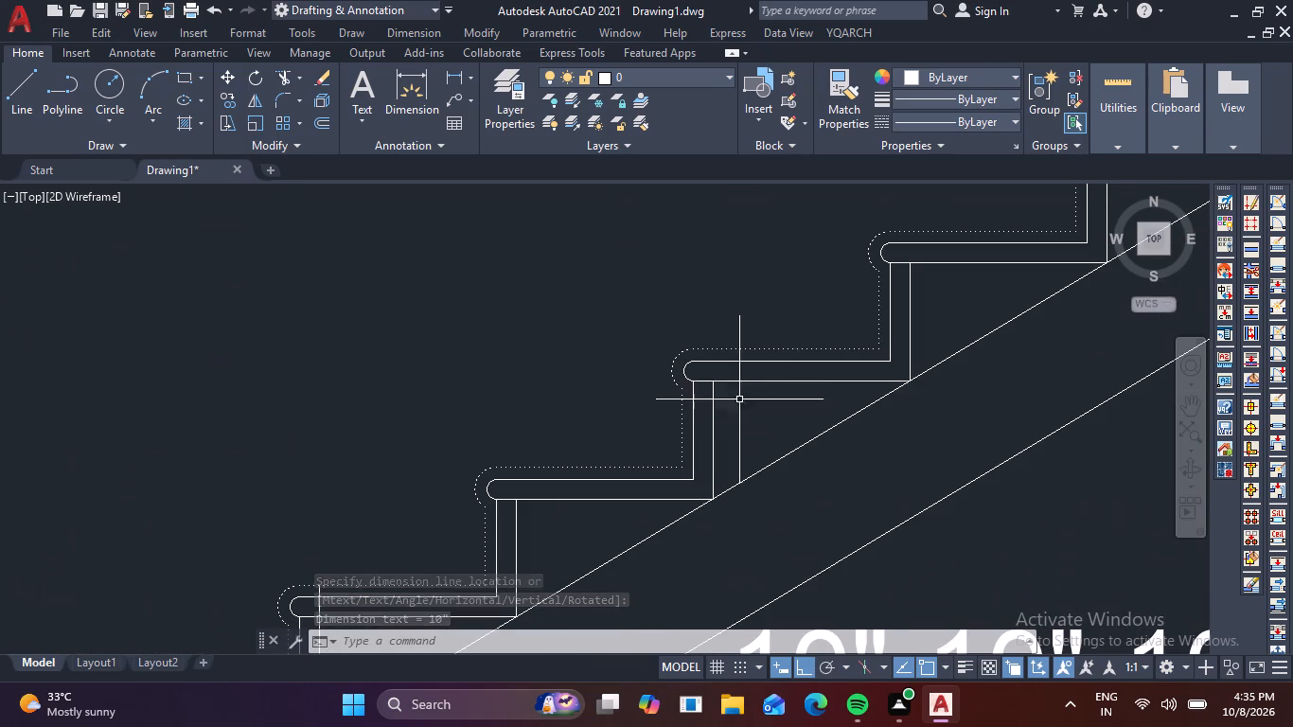
key(space)
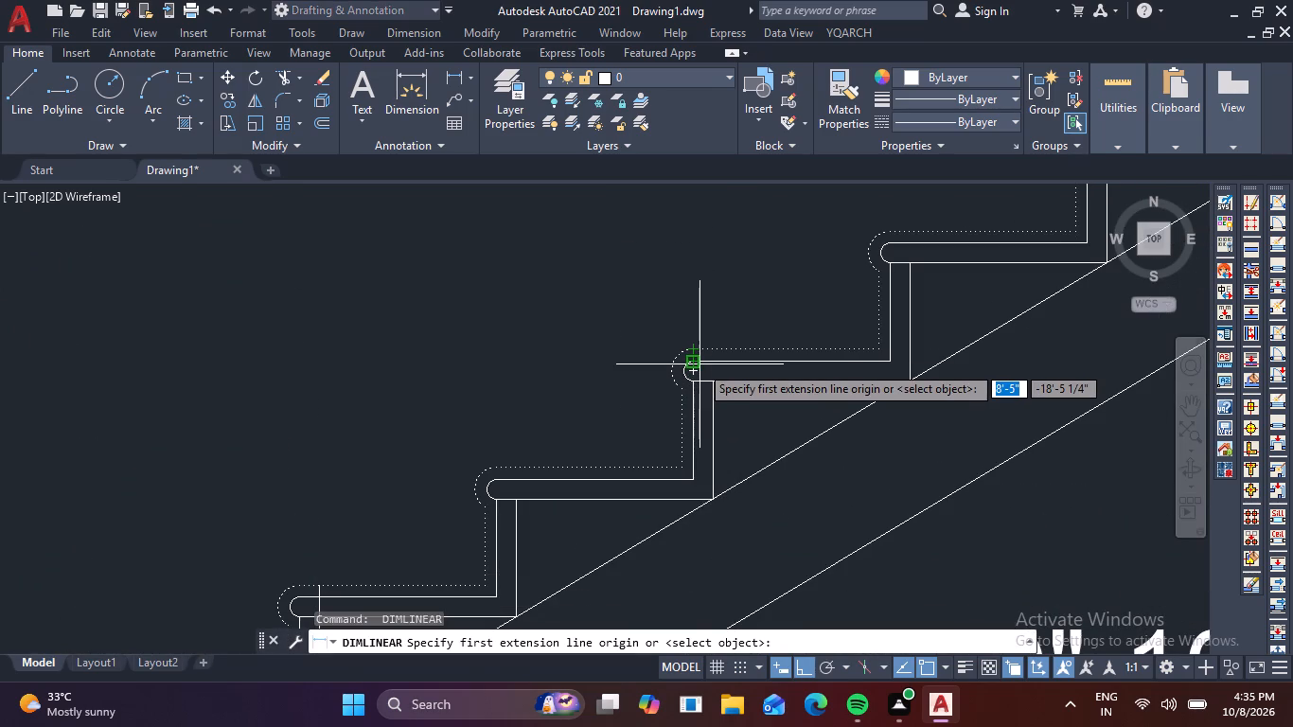
click(698, 360)
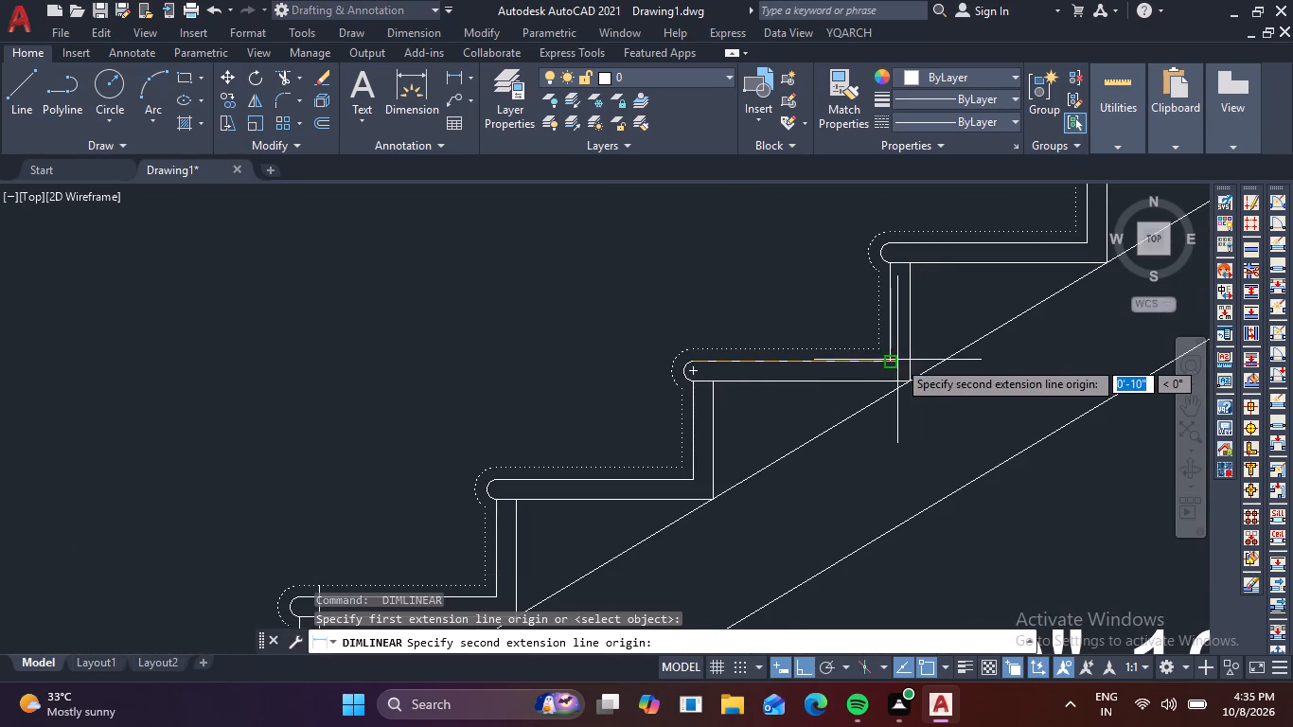
click(895, 360)
scroll(847, 244, down, 2)
middle_drag(846, 251, 824, 378)
scroll(748, 286, down, 1)
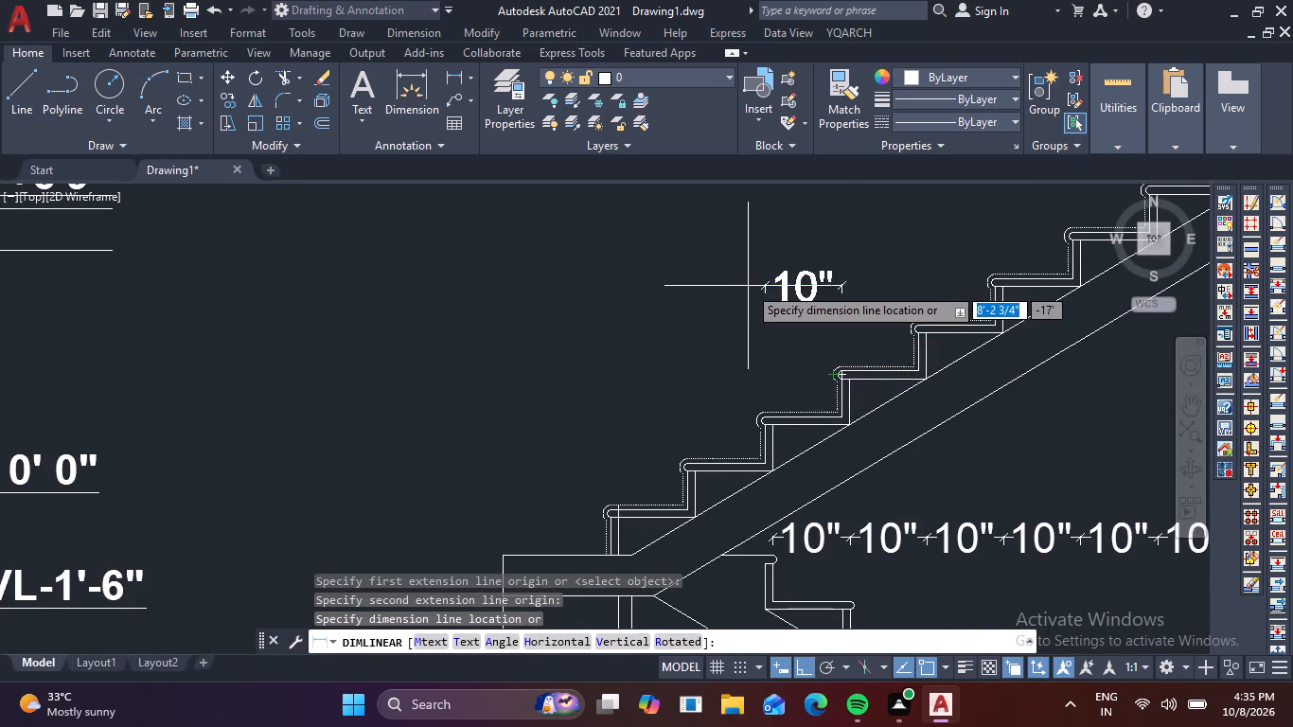
scroll(748, 286, down, 1)
middle_drag(754, 295, 723, 360)
scroll(735, 270, up, 4)
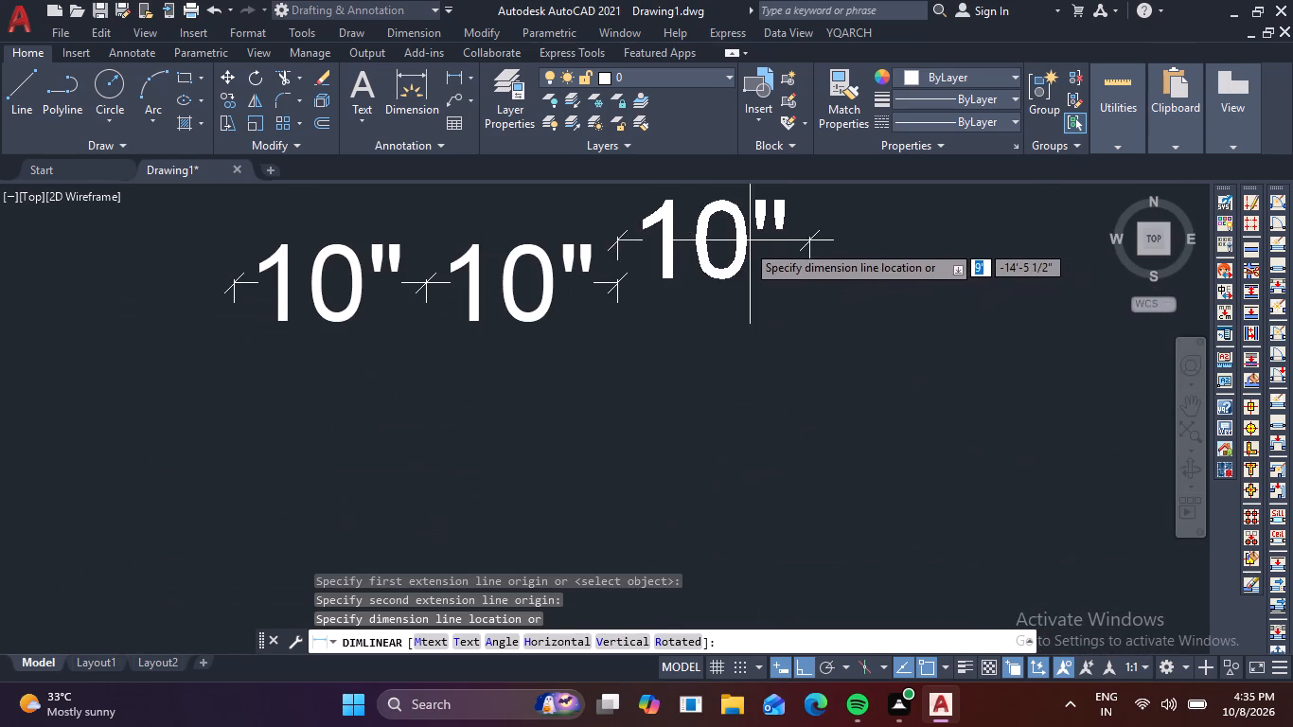
click(616, 280)
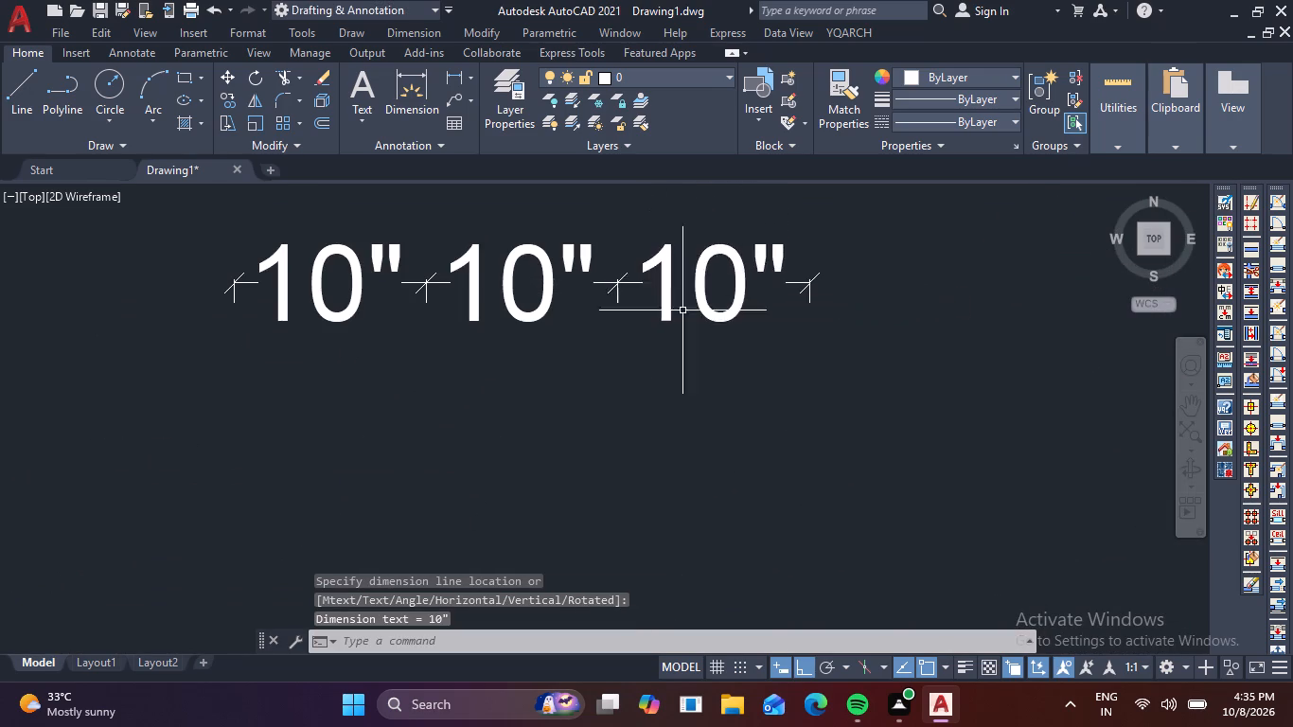
Add a linear dimension across the fourth tread from the bottom of the upper flight, continuing the same row.
scroll(695, 325, down, 3)
middle_drag(759, 416, 748, 307)
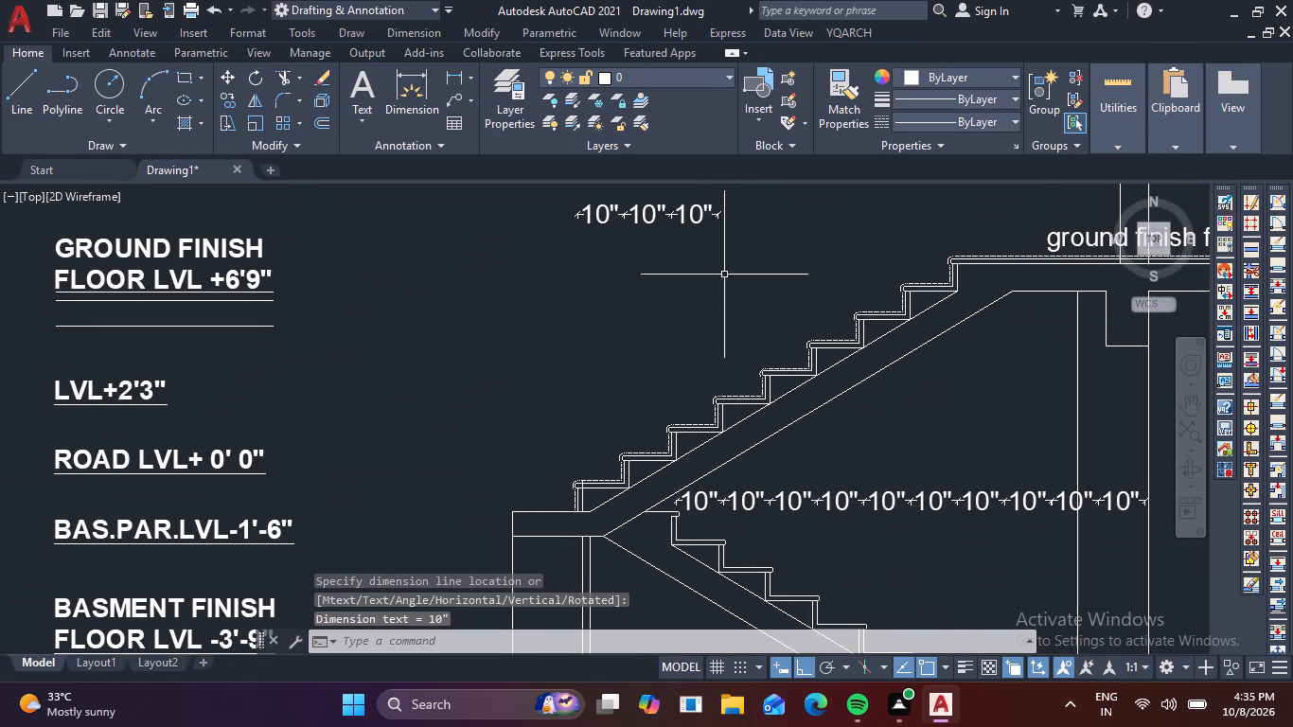
scroll(729, 389, up, 3)
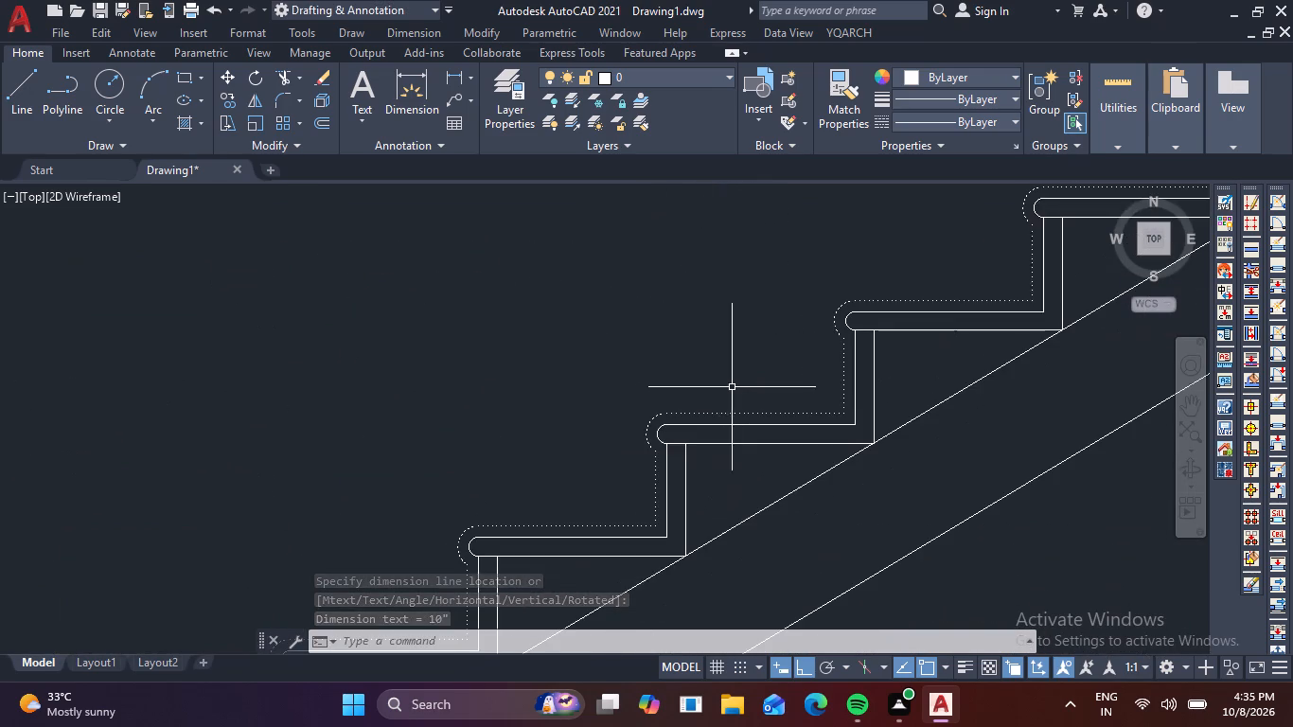
key(space)
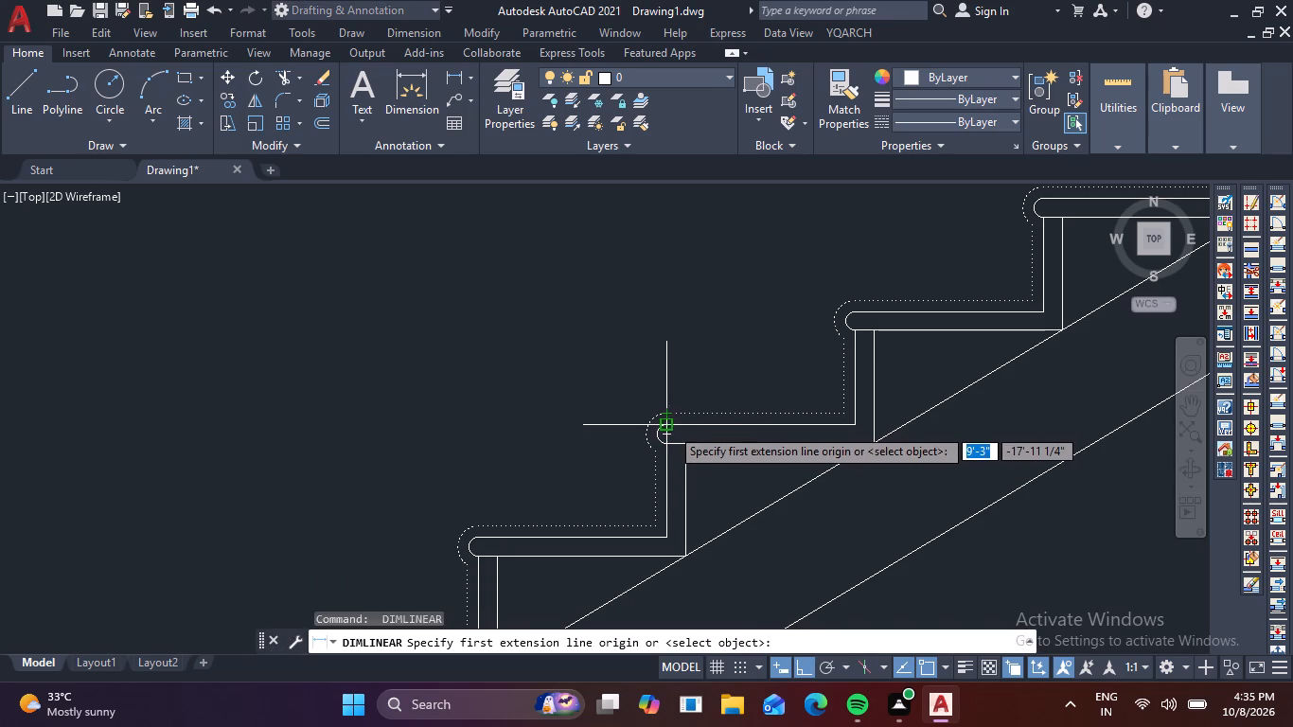
click(670, 427)
click(860, 424)
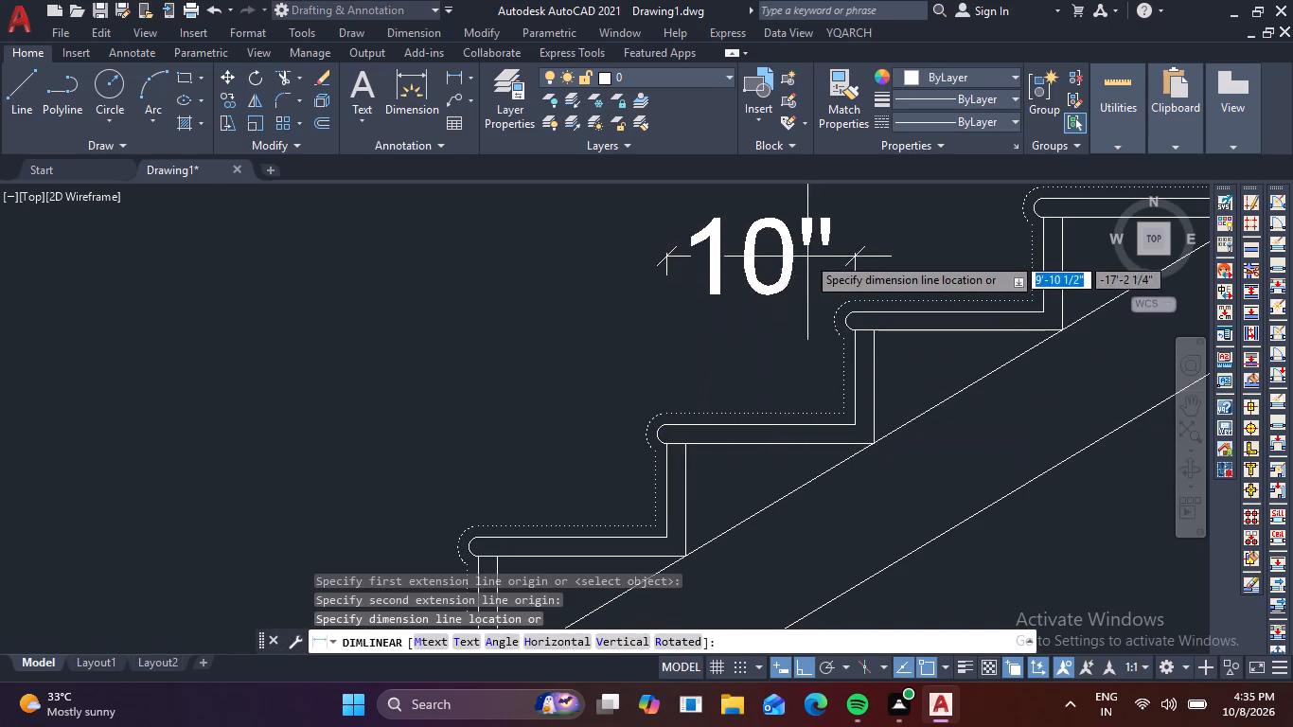
scroll(804, 252, down, 3)
middle_drag(802, 256, 768, 350)
scroll(736, 208, up, 2)
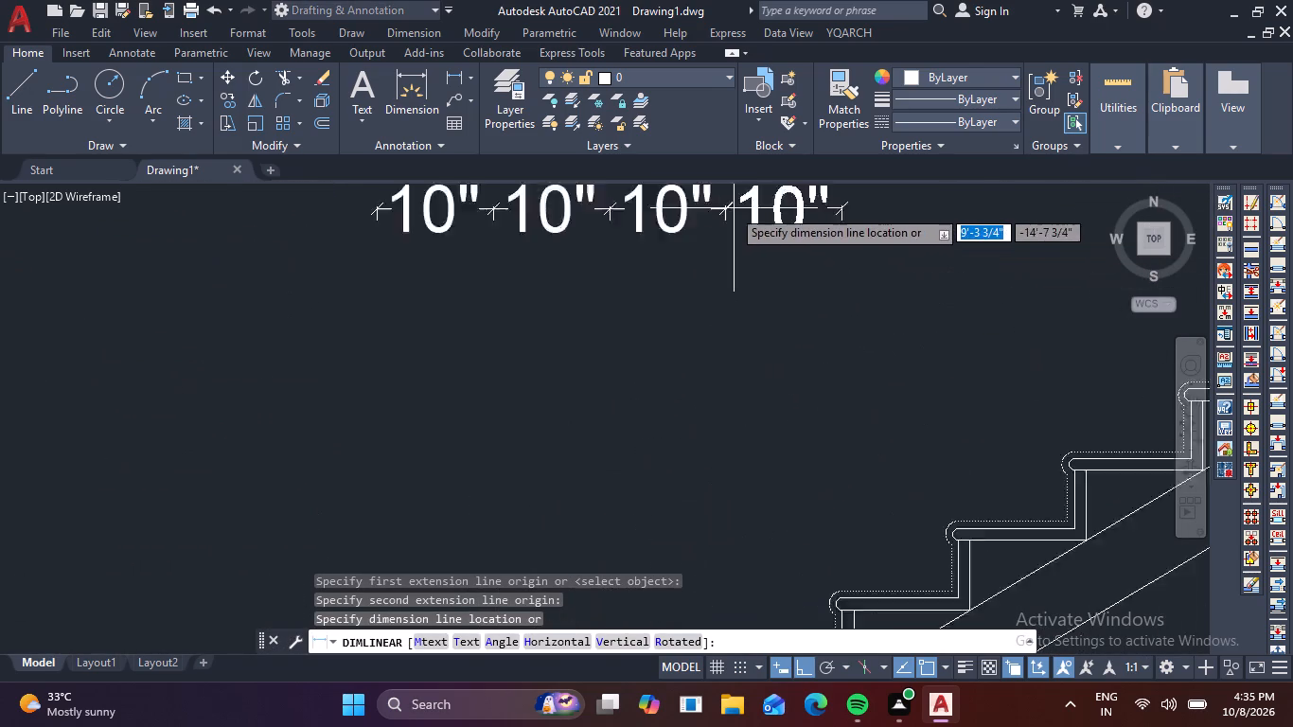
scroll(731, 206, up, 2)
click(706, 215)
Add a linear dimension across the fifth tread from the bottom of the upper flight, in line with the existing row.
scroll(726, 263, down, 4)
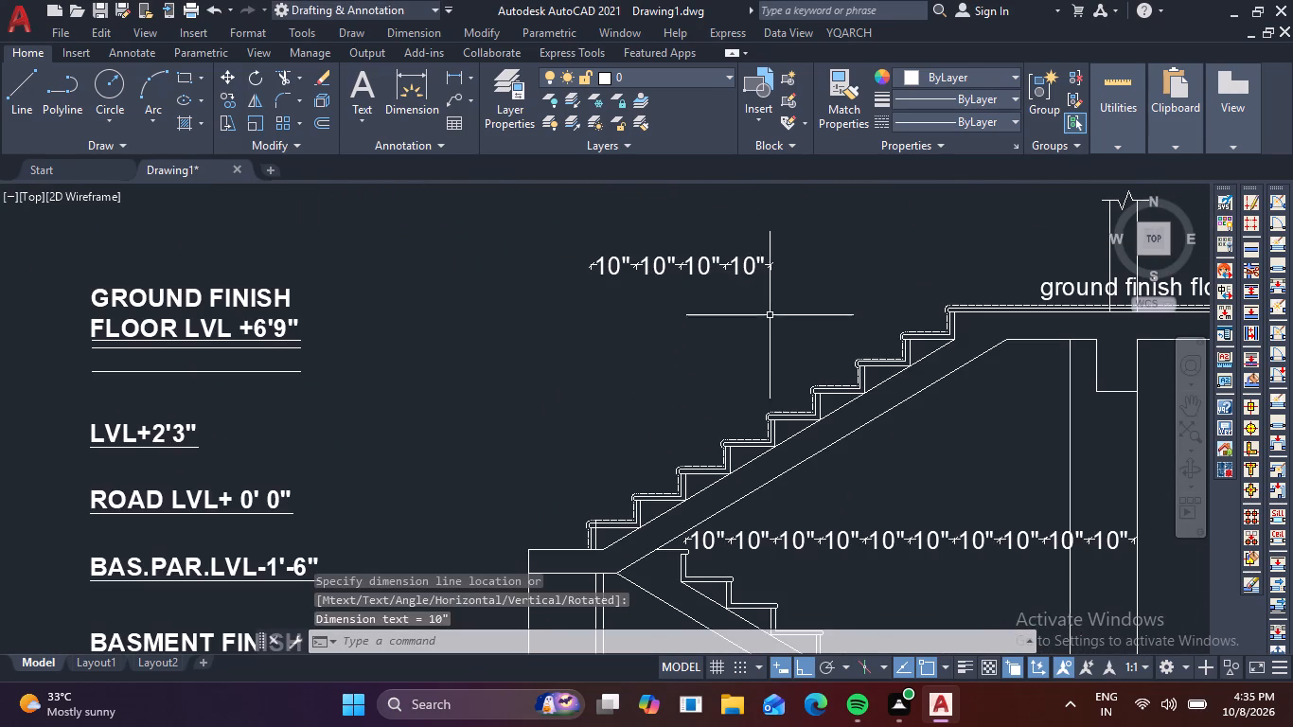
scroll(784, 404, up, 3)
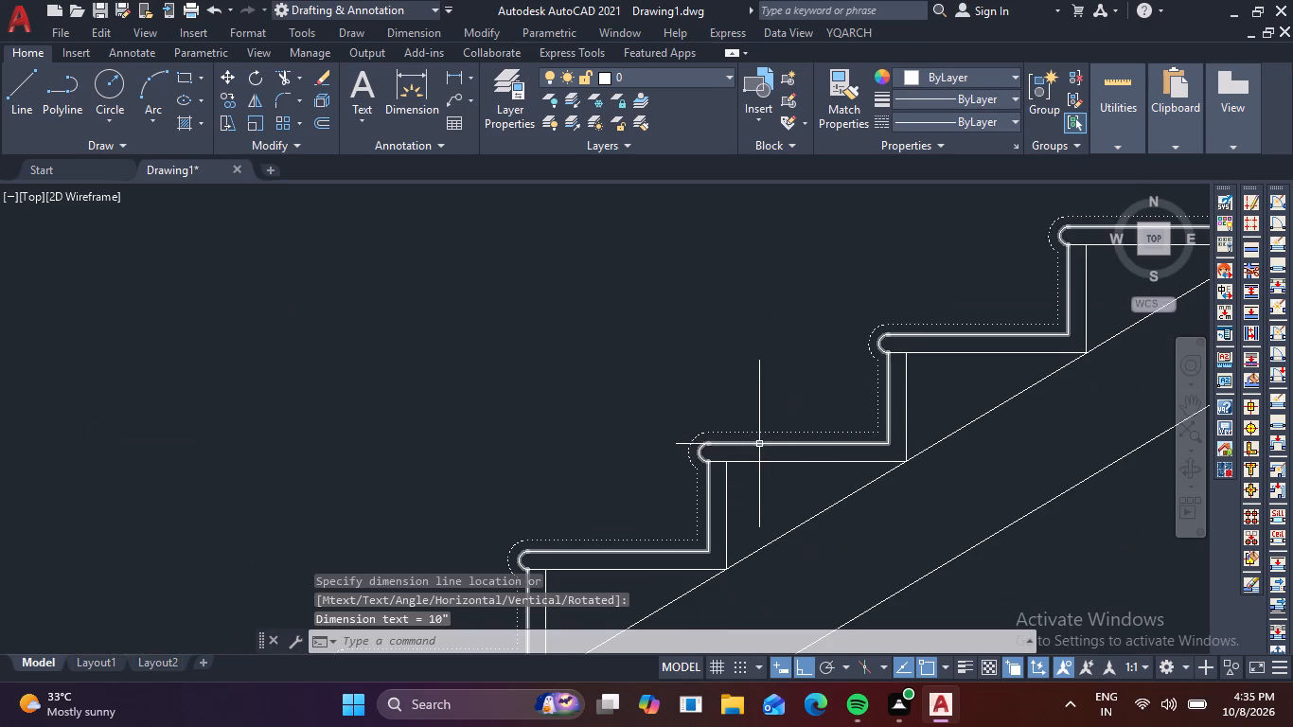
key(space)
click(713, 446)
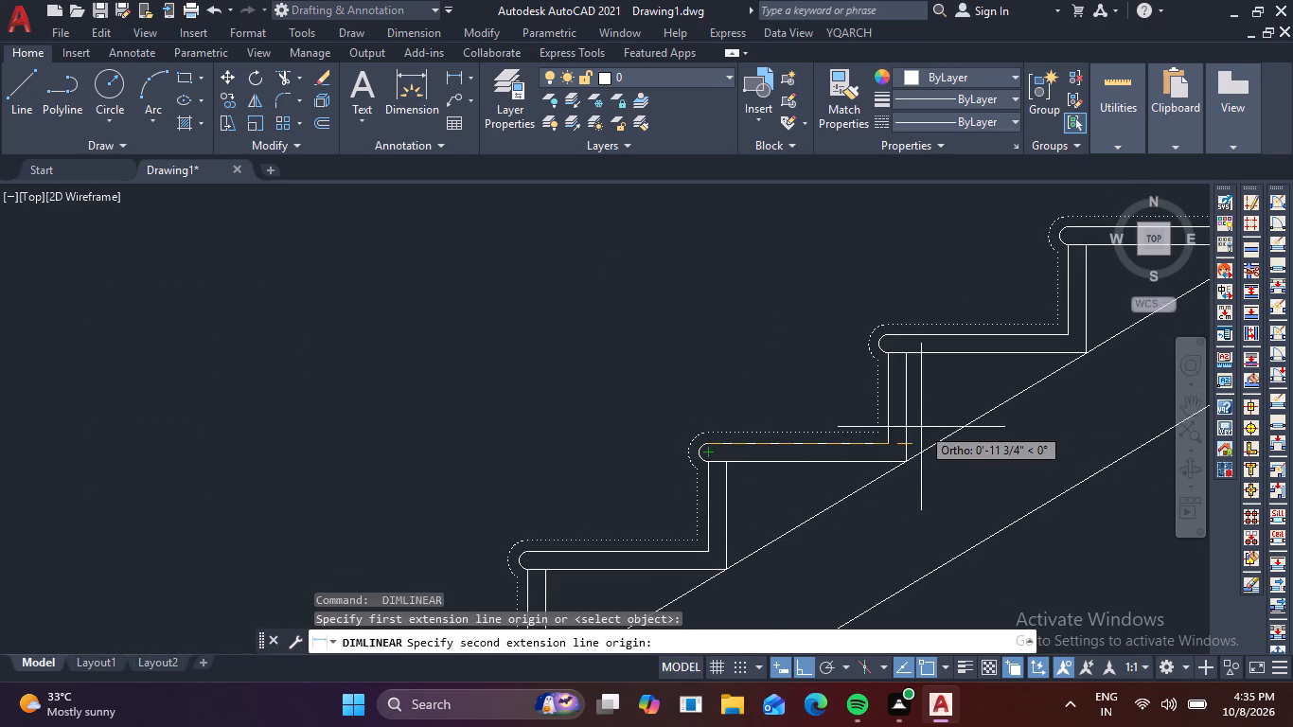
click(889, 438)
scroll(842, 297, down, 2)
middle_drag(848, 299, 858, 368)
middle_drag(789, 231, 781, 304)
scroll(796, 265, up, 2)
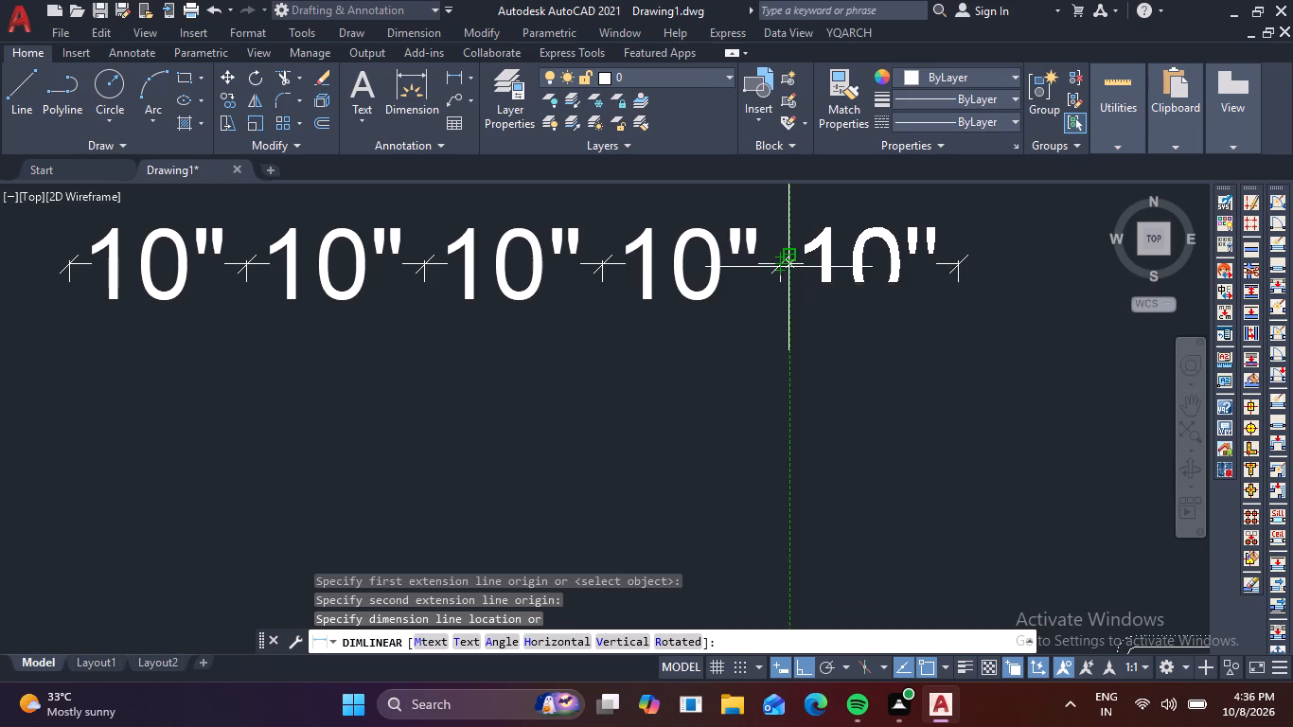
click(775, 264)
Add a linear dimension across the sixth tread from the bottom of the upper flight, in line with the fifth tread's dimension.
scroll(877, 328, down, 2)
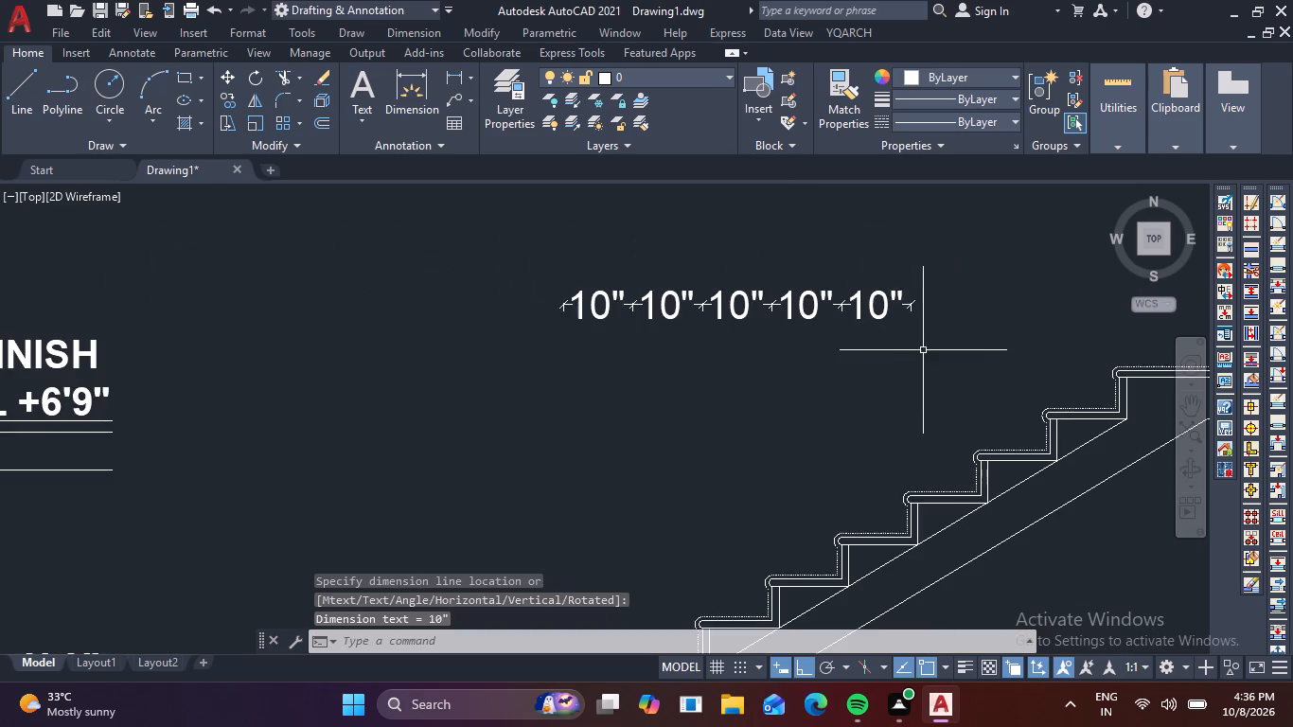
middle_drag(927, 370, 783, 341)
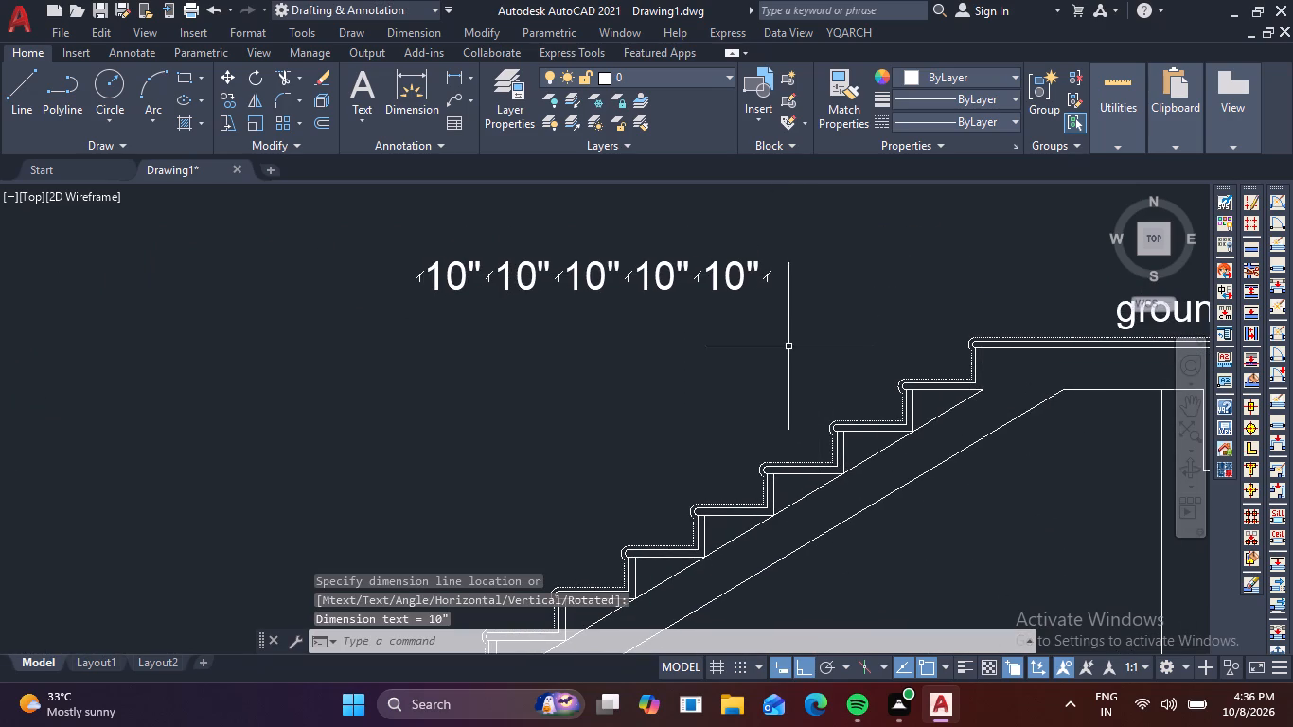
scroll(779, 479, up, 4)
key(space)
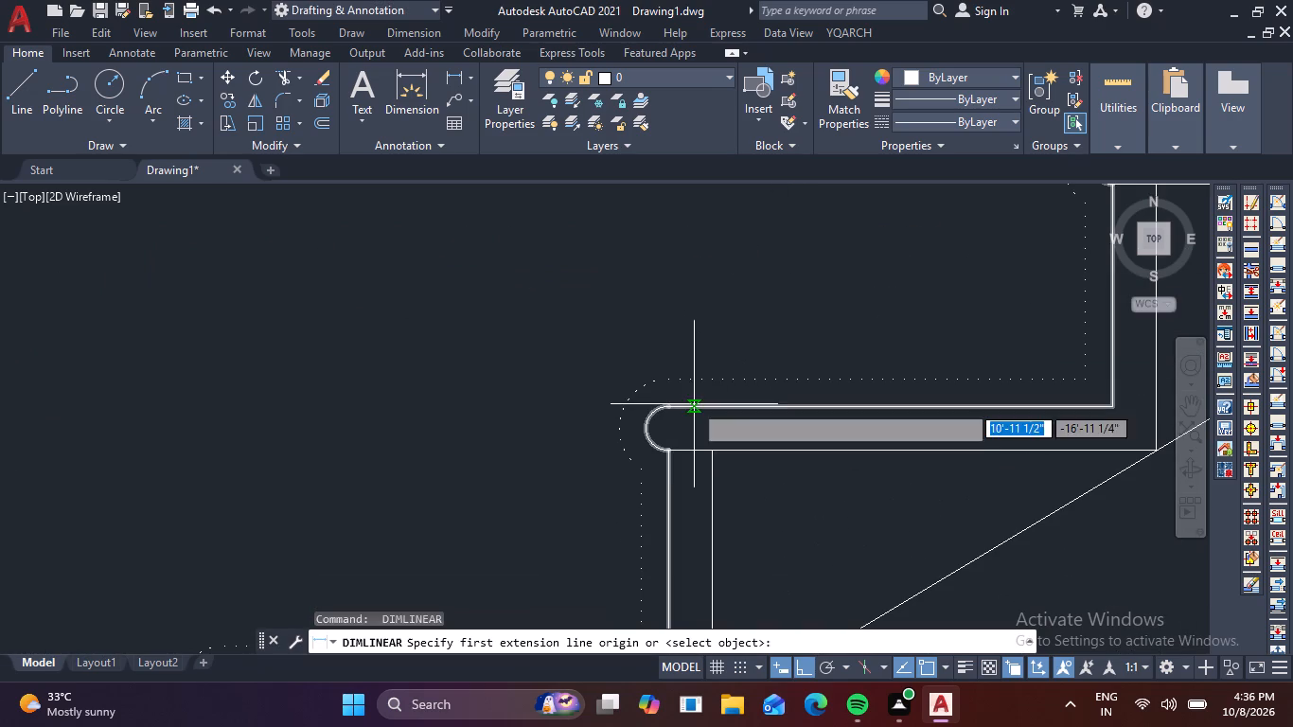
click(669, 405)
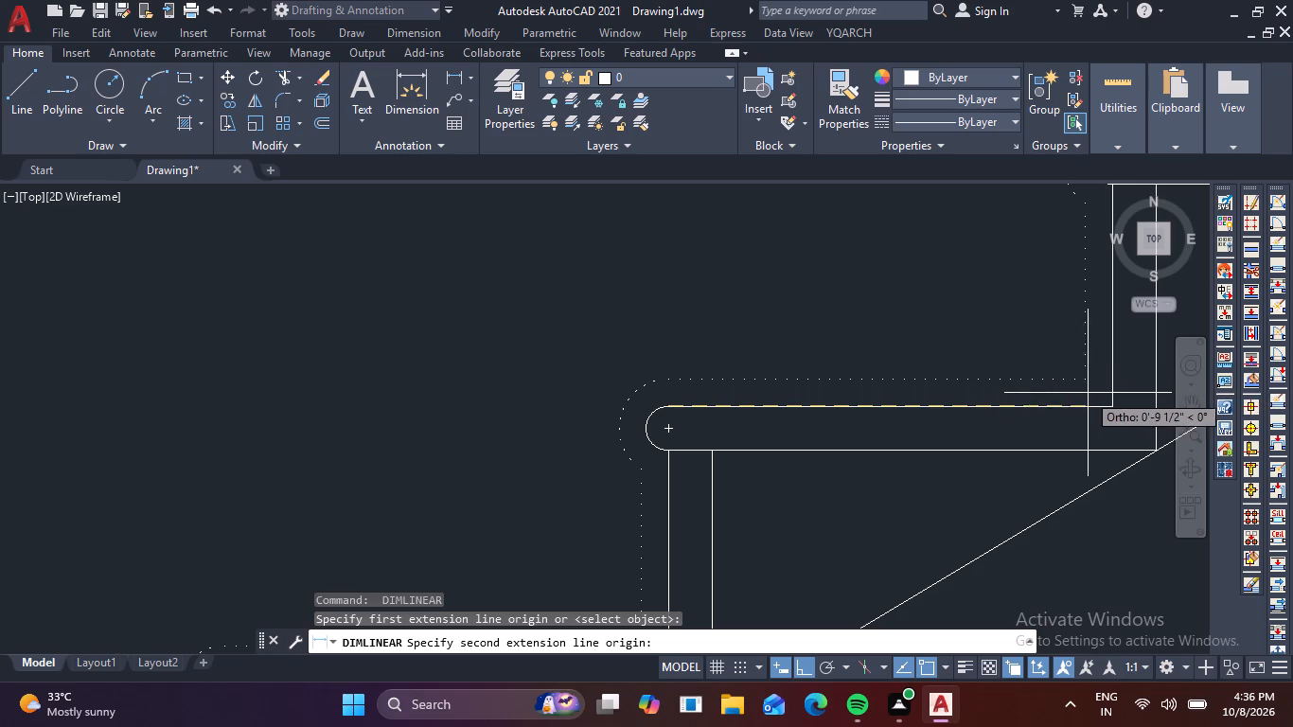
click(1111, 410)
scroll(945, 281, down, 2)
middle_drag(920, 298, 890, 382)
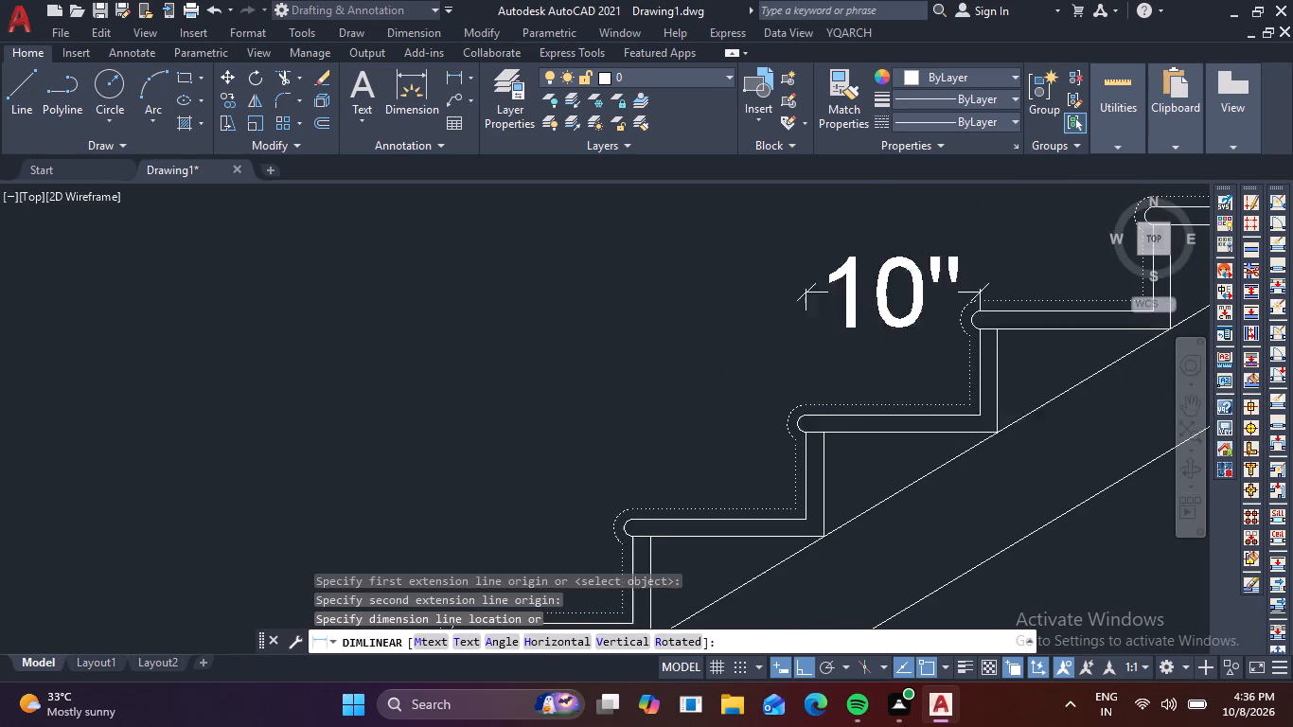
scroll(891, 331, down, 4)
scroll(882, 273, up, 5)
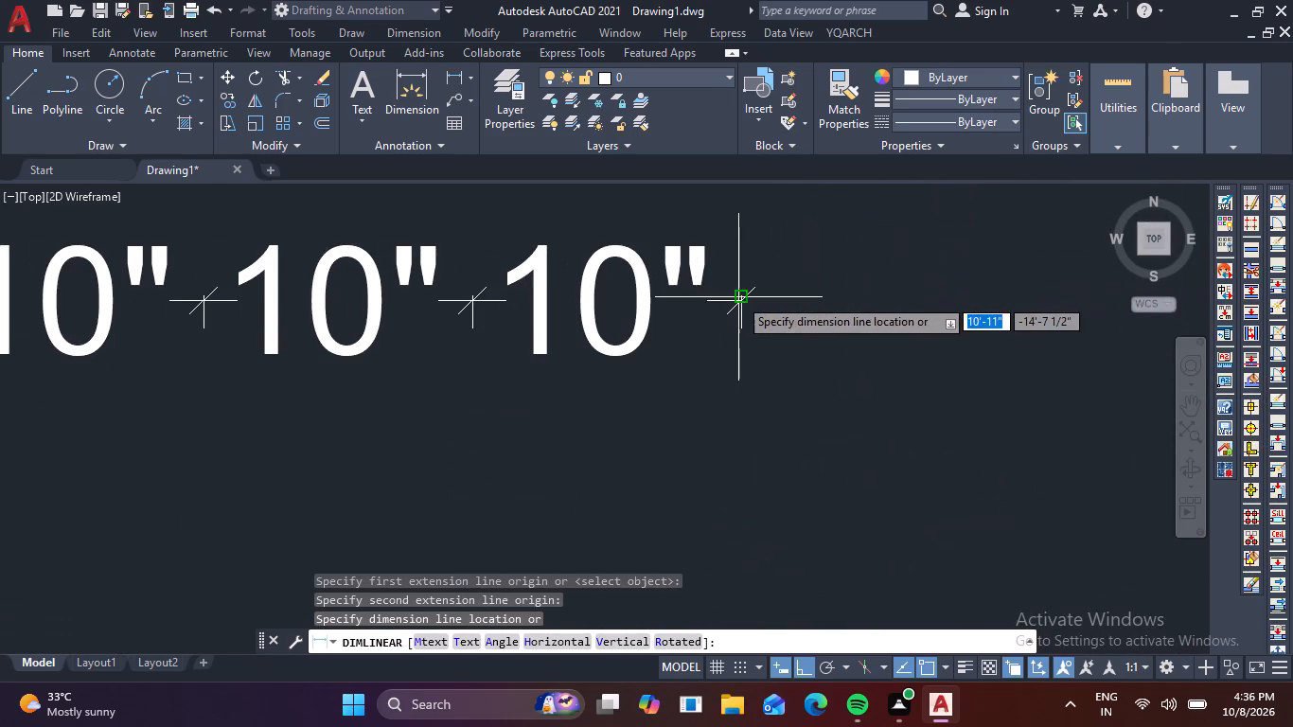
click(735, 302)
Add a linear dimension across the seventh tread from the bottom of the upper flight, continuing the aligned row.
scroll(856, 339, down, 4)
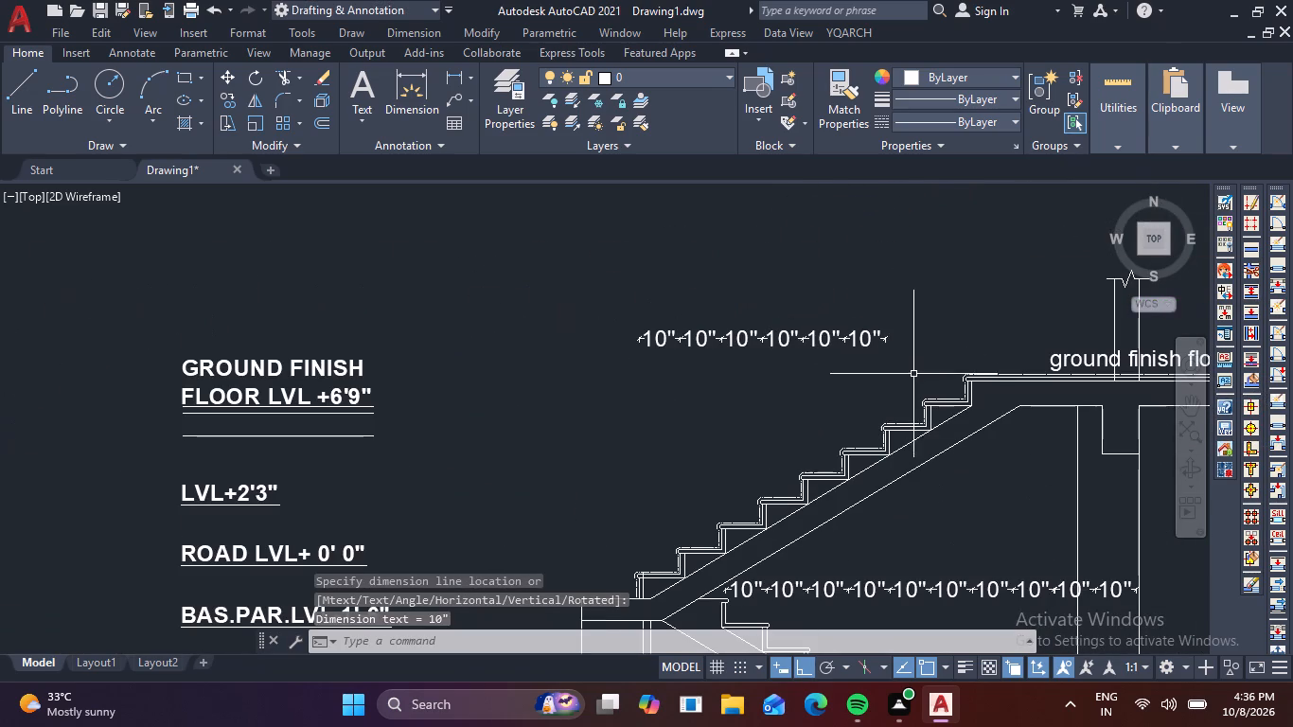
scroll(903, 436, up, 4)
key(space)
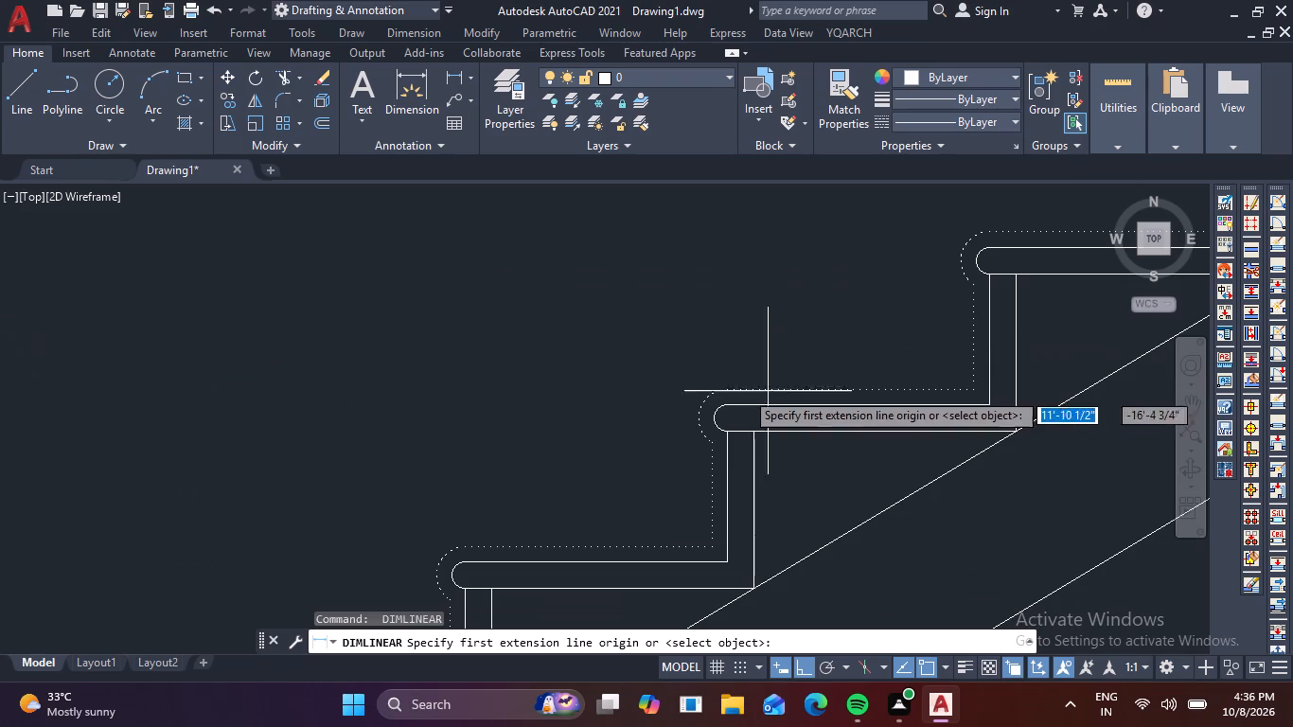
click(727, 407)
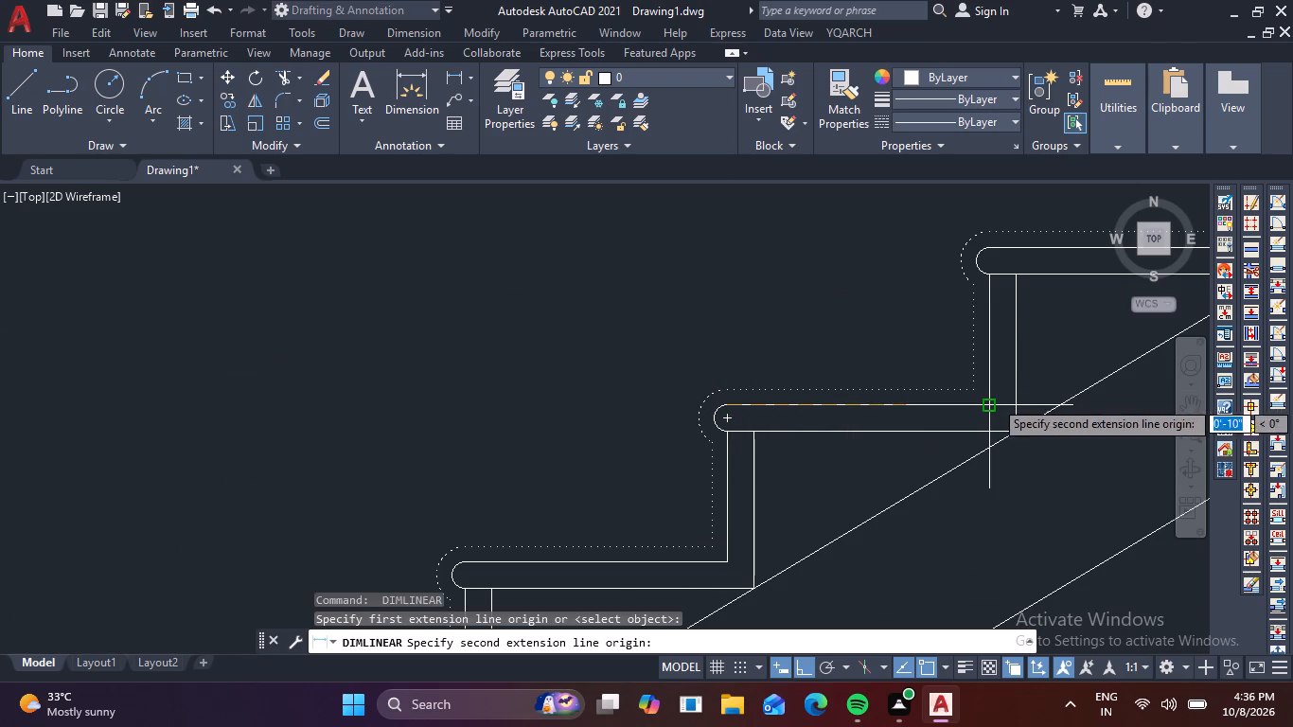
click(989, 404)
scroll(859, 333, down, 2)
middle_drag(855, 346, 840, 412)
scroll(855, 347, down, 1)
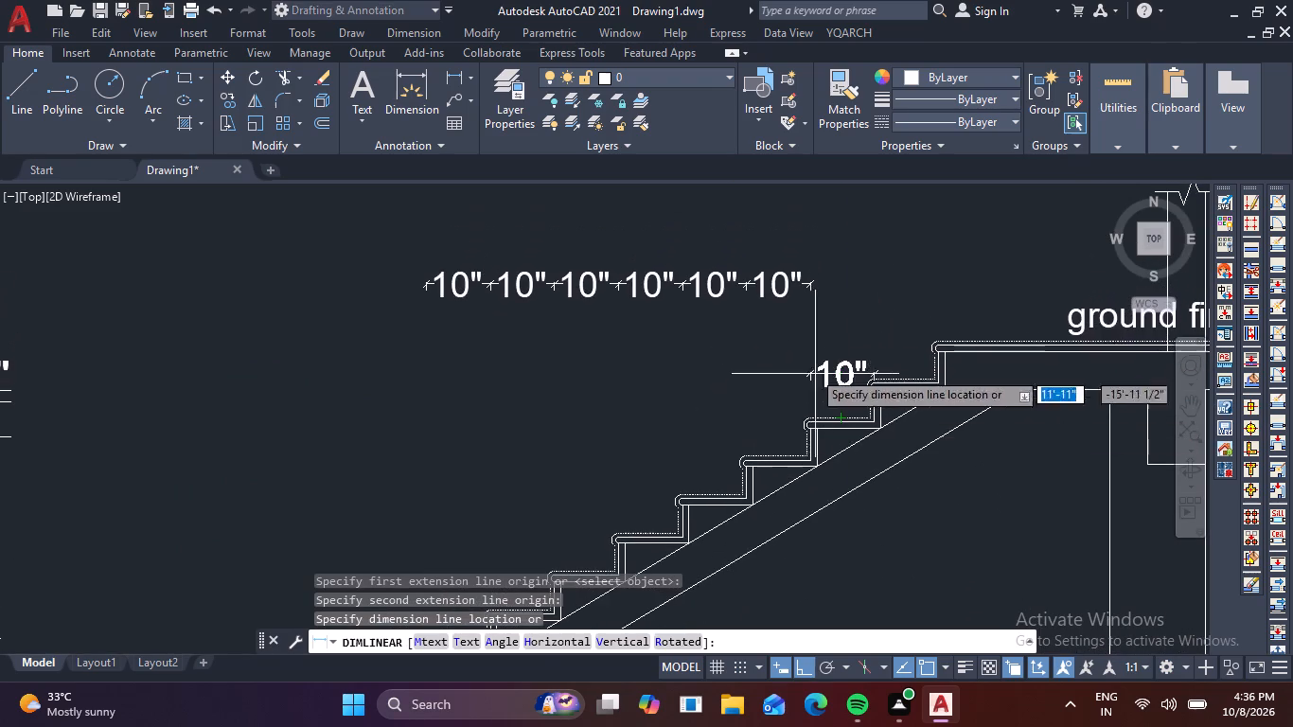
scroll(807, 288, up, 3)
click(794, 279)
Add a linear dimension across the top tread of the upper flight, just below the ground finish floor, completing the aligned row.
scroll(894, 330, down, 3)
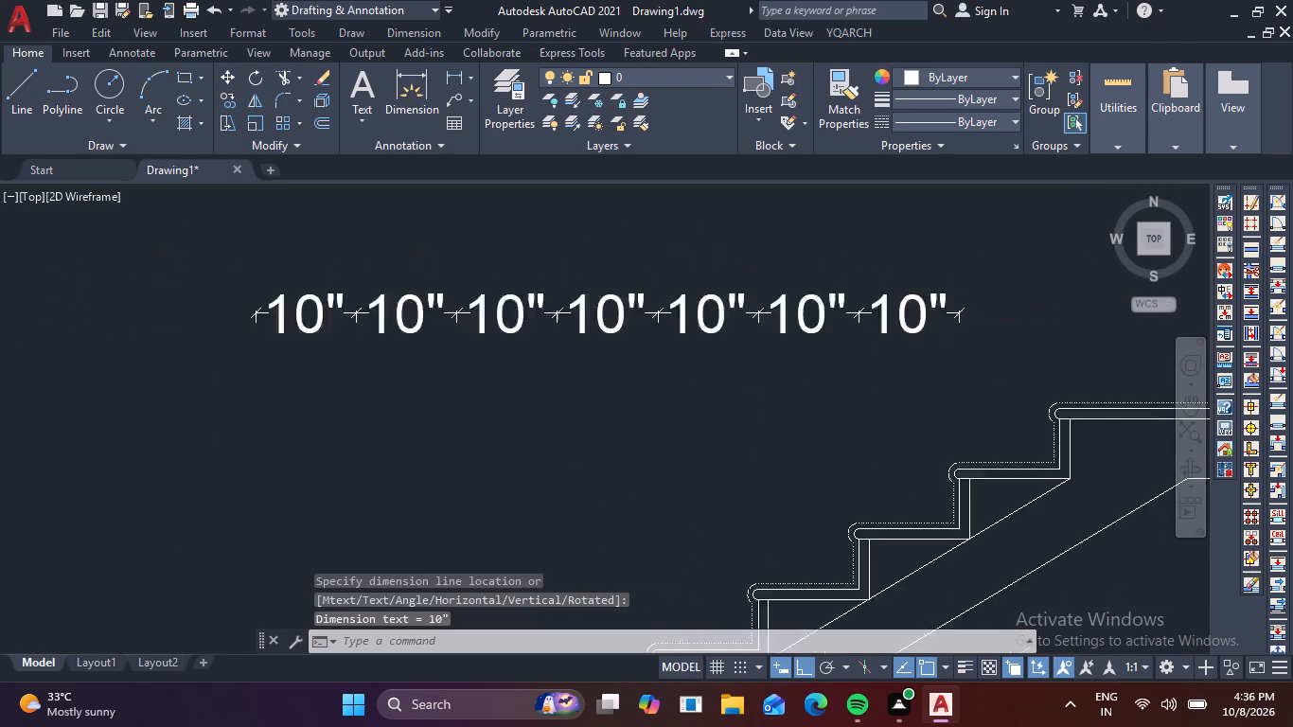
scroll(966, 428, up, 5)
key(space)
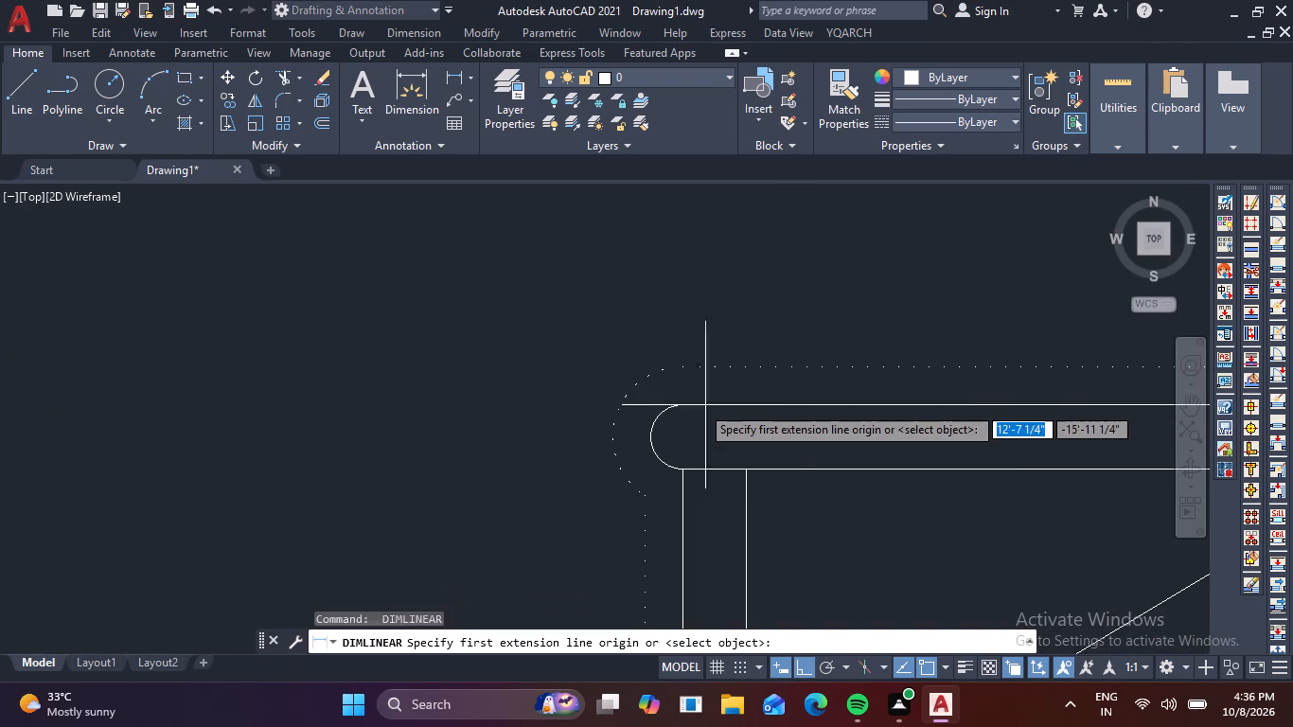
click(686, 408)
scroll(899, 369, down, 3)
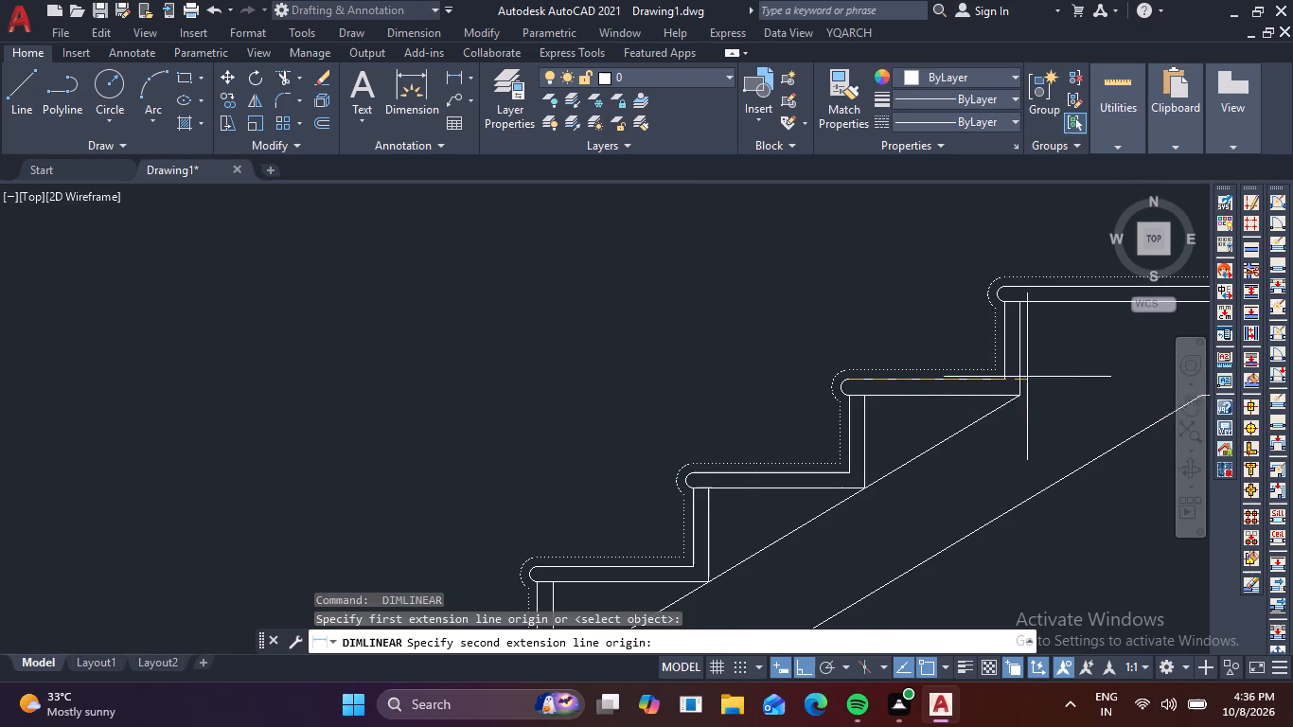
scroll(1002, 381, up, 4)
click(970, 357)
scroll(738, 289, down, 3)
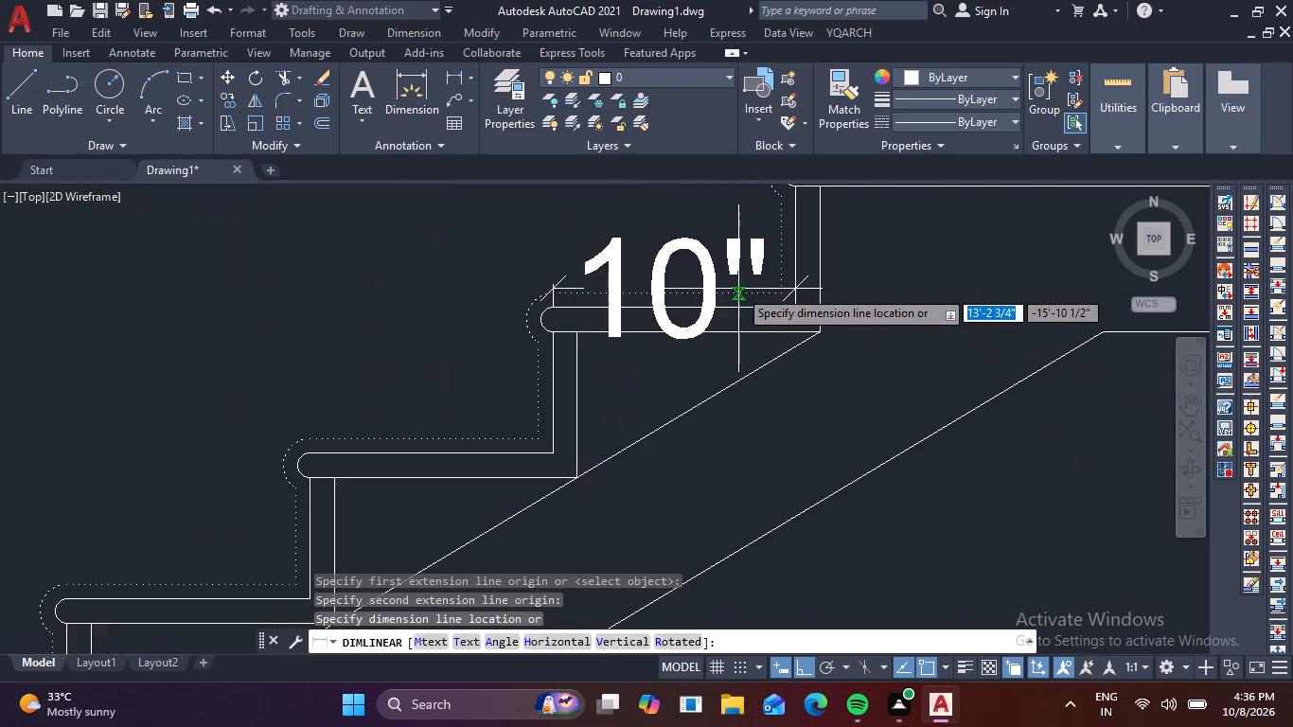
middle_drag(740, 291, 769, 363)
scroll(769, 368, down, 2)
scroll(686, 226, up, 4)
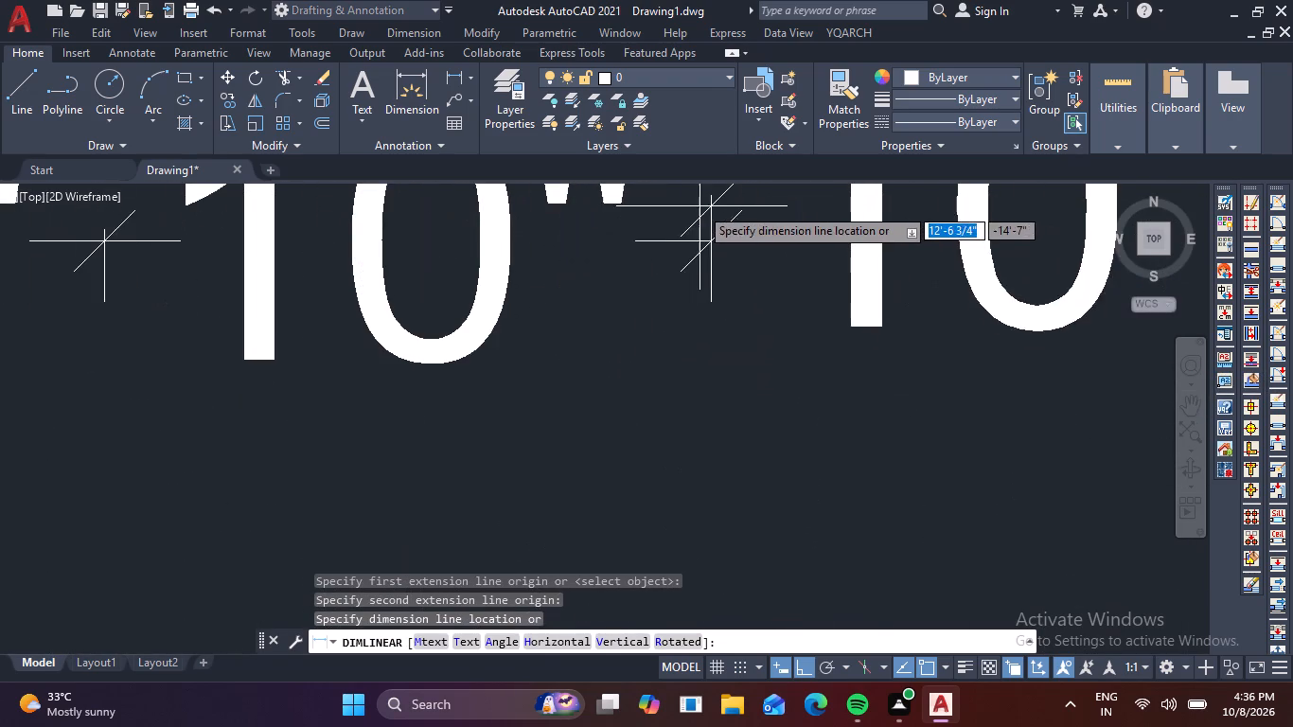
click(716, 240)
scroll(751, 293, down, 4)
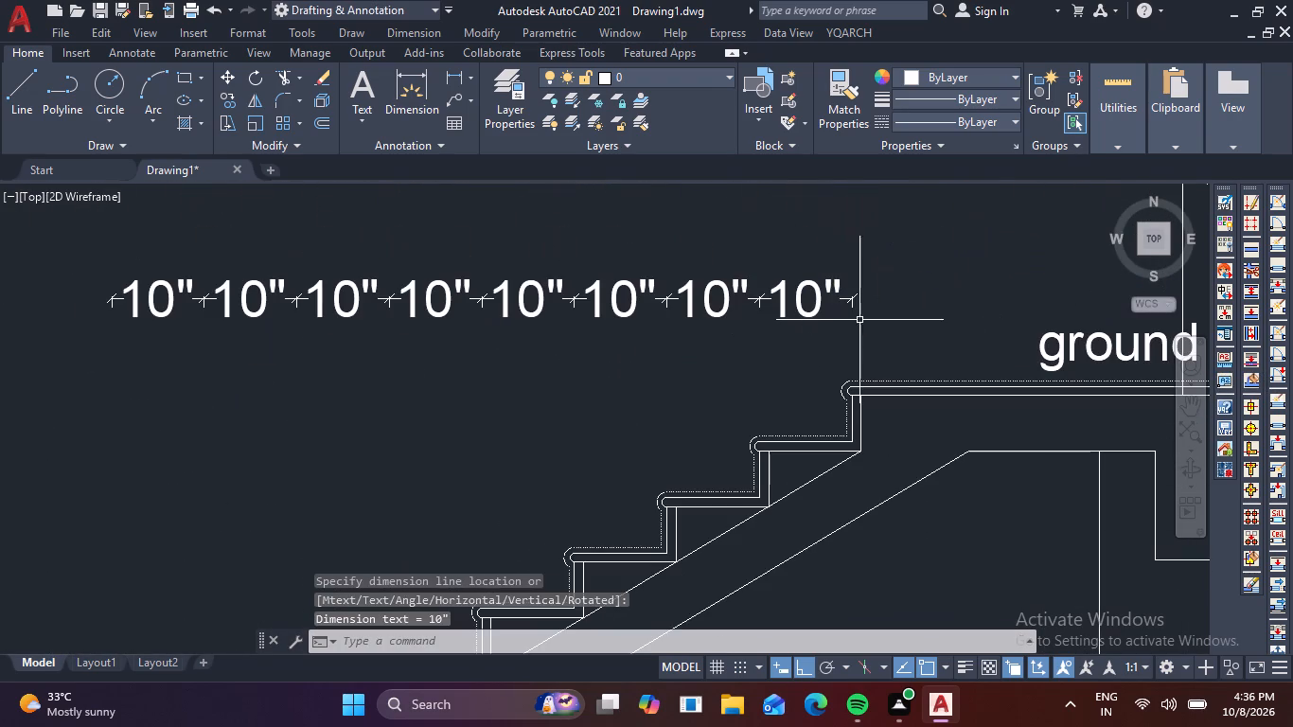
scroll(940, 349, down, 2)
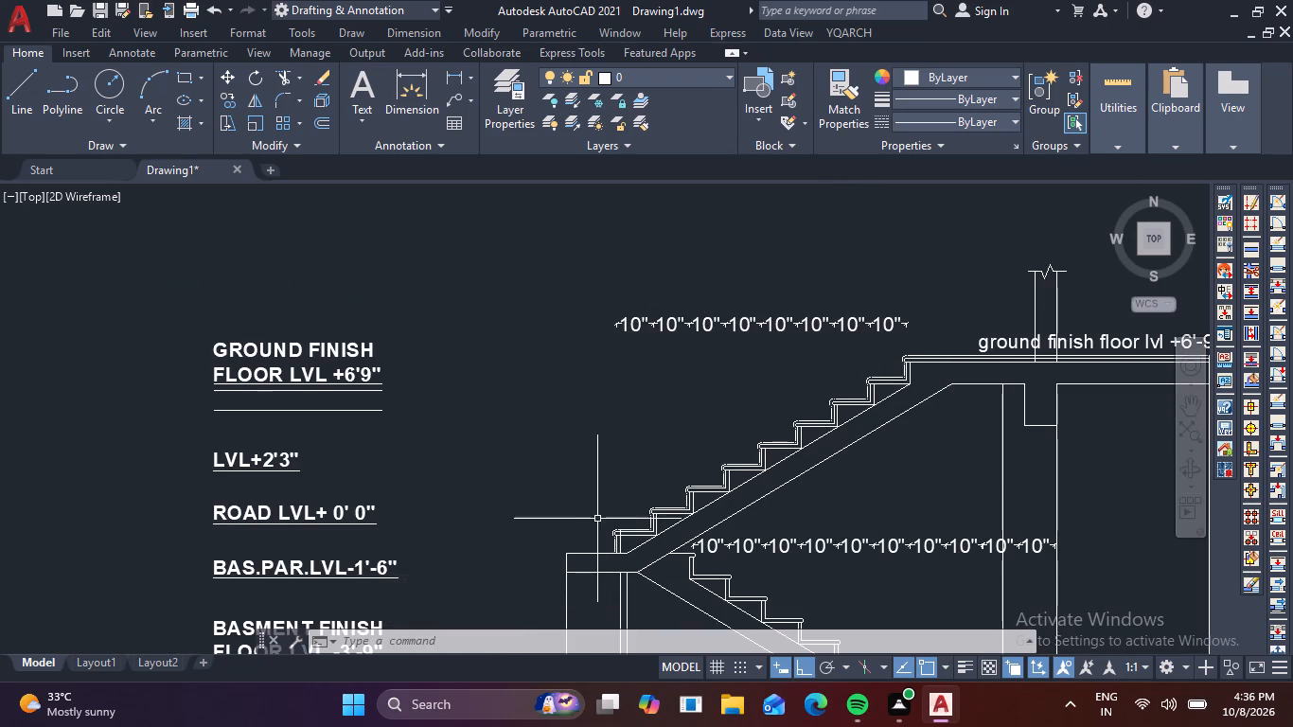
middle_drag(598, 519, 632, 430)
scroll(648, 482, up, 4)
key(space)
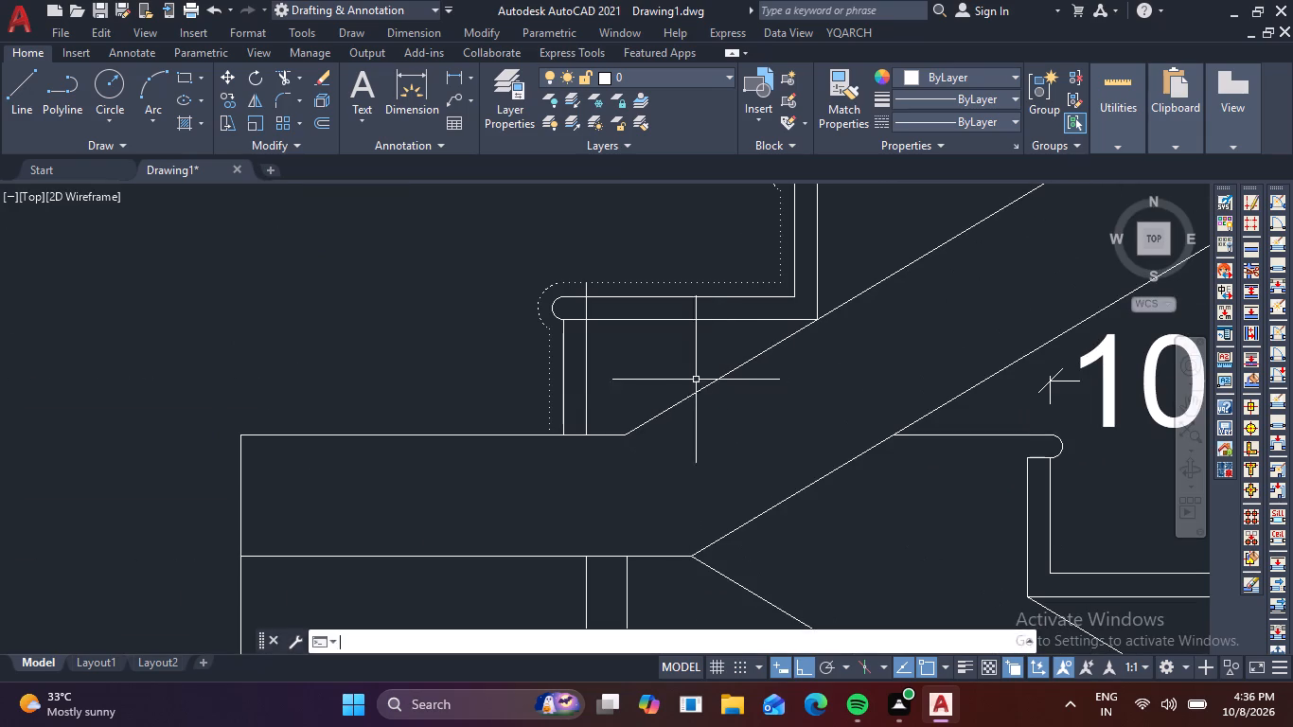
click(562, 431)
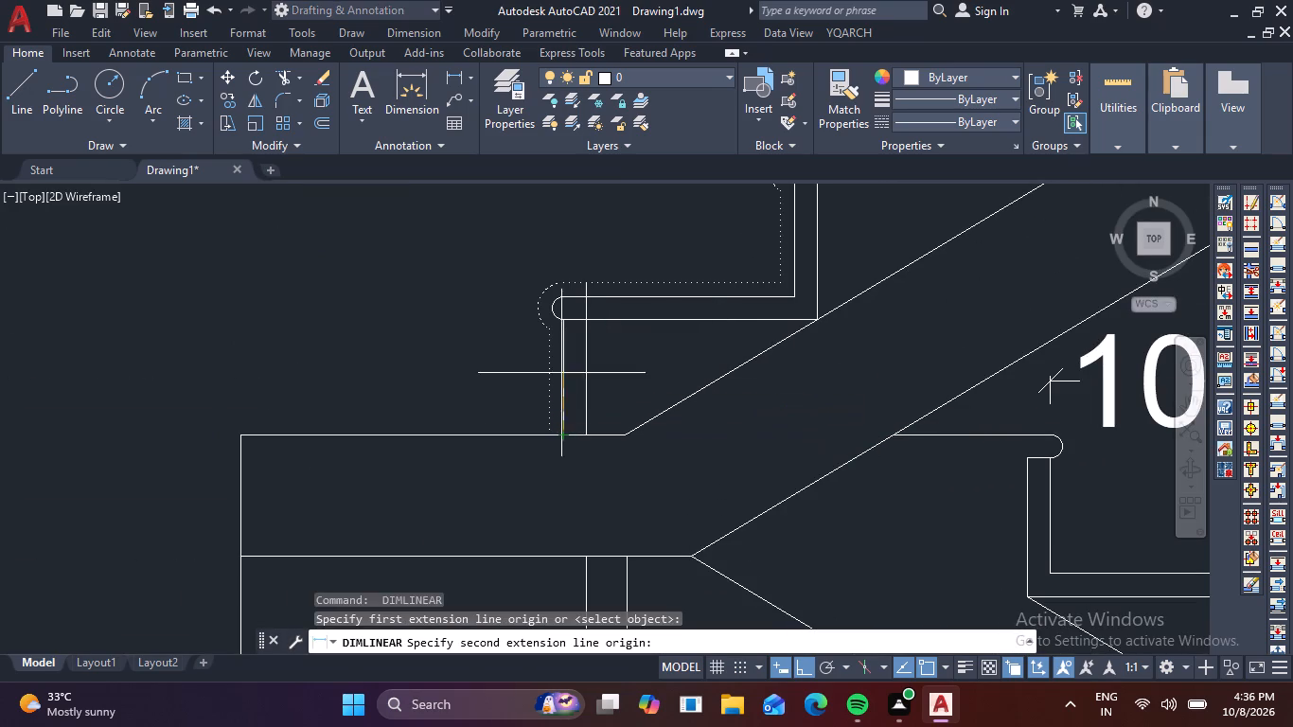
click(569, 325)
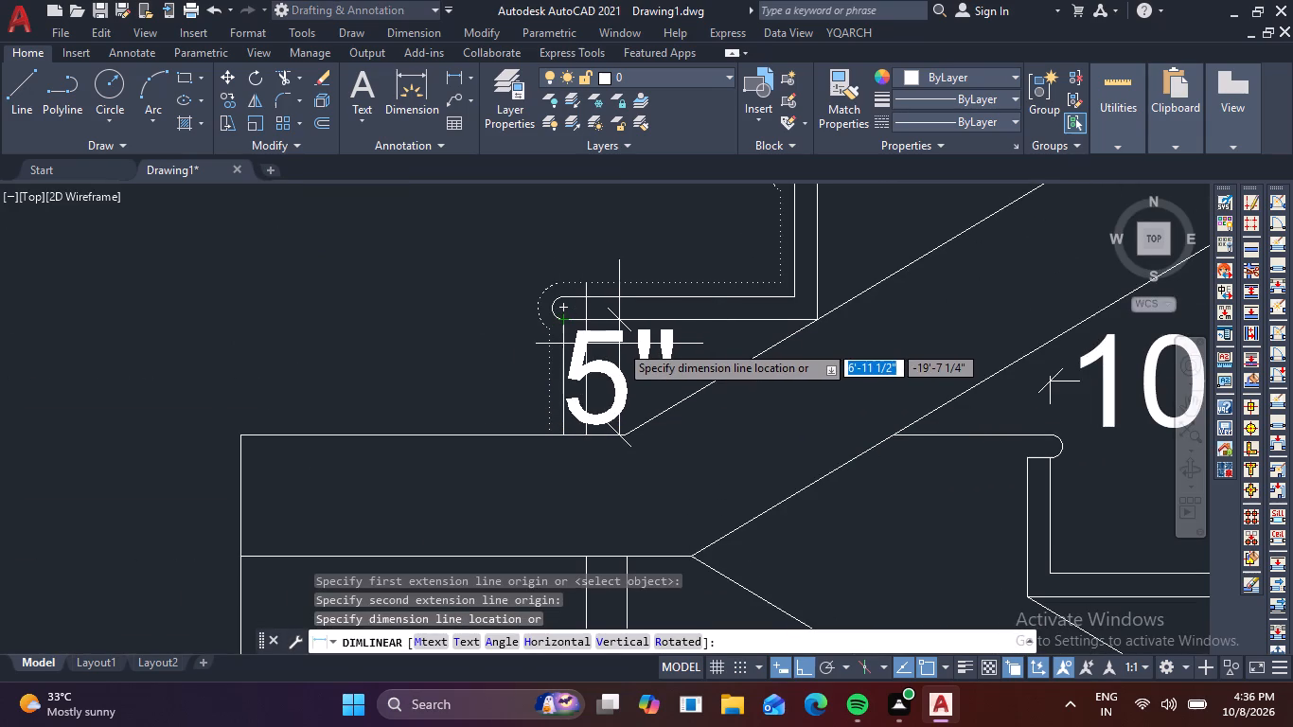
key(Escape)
Add a vertical linear dimension for the upper flight's first riser, from the landing to the first tread's top, placed above the landing's outer end.
key(space)
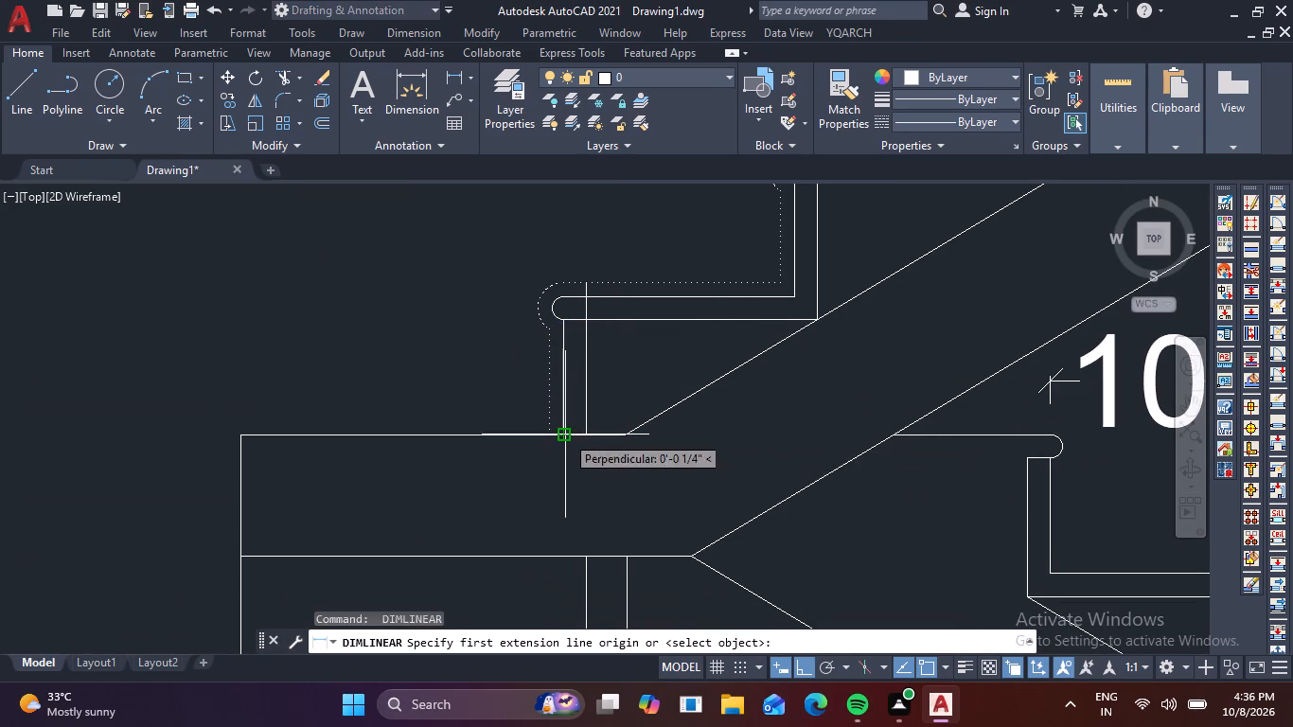
drag(565, 433, 569, 422)
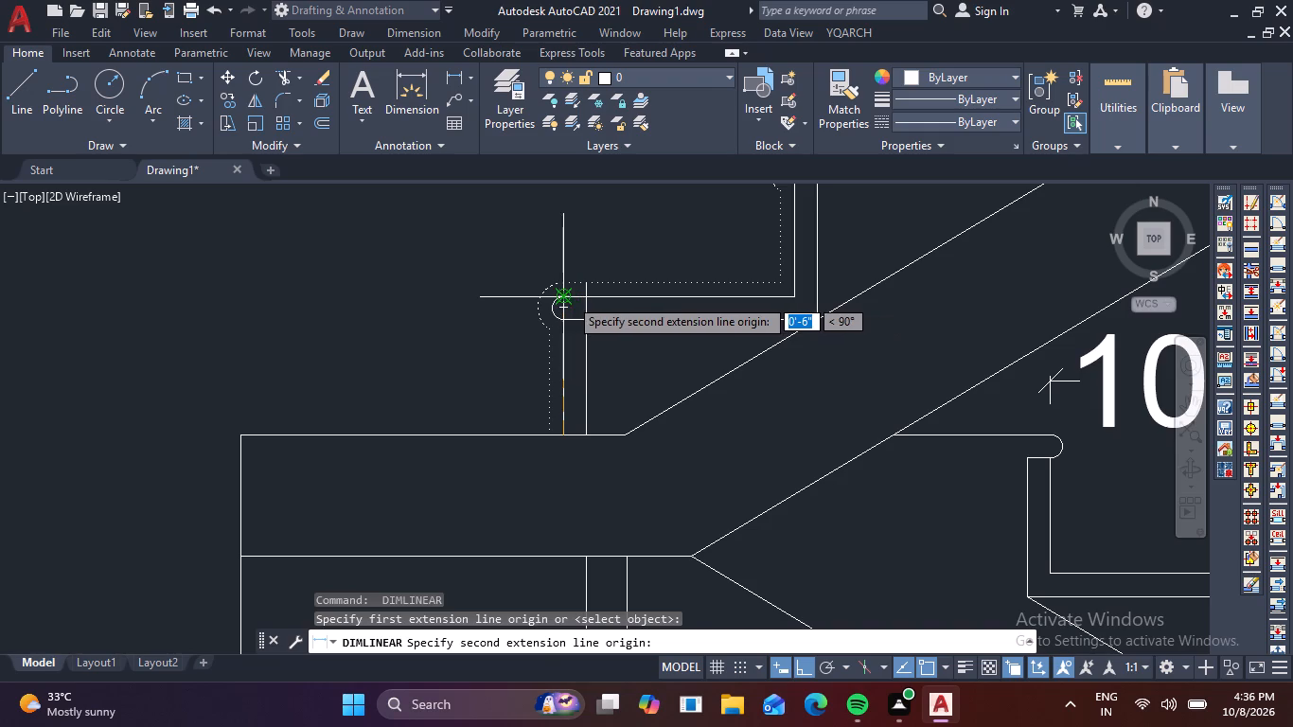
click(569, 297)
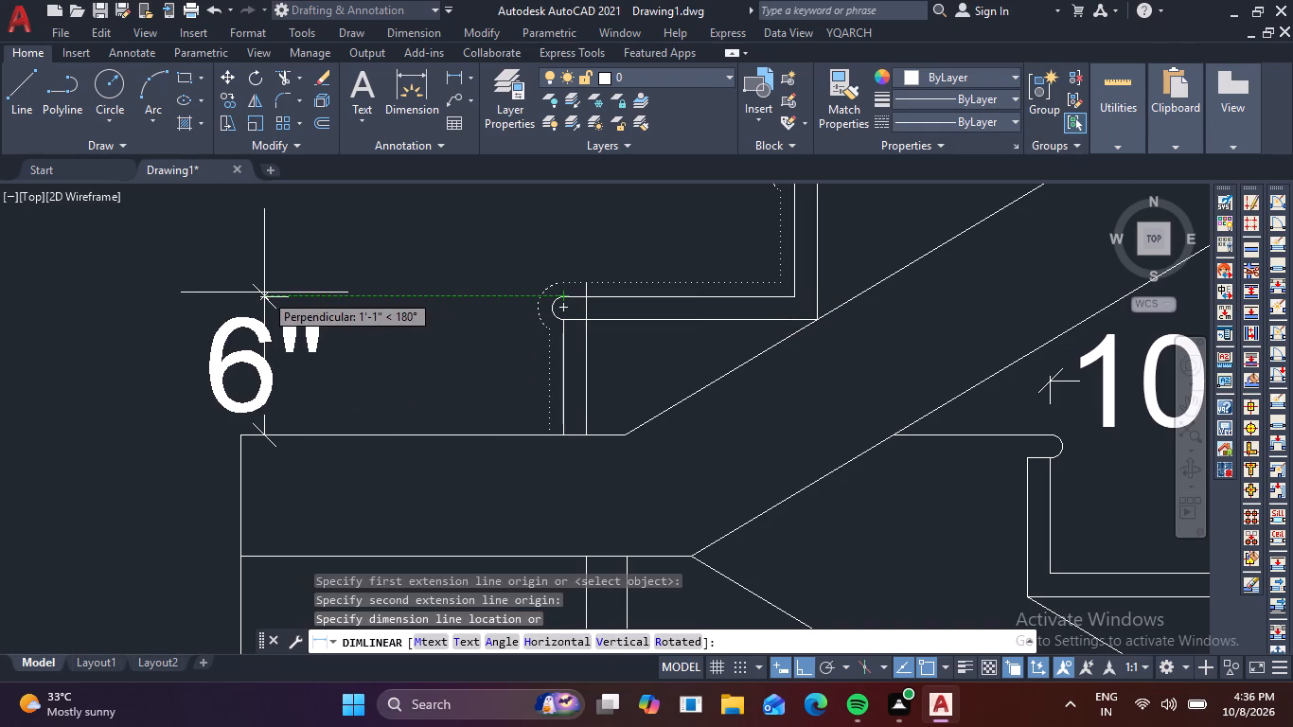
click(264, 293)
Add a vertical linear dimension for the second riser of the upper flight, aligned directly above the first riser's dimension.
key(space)
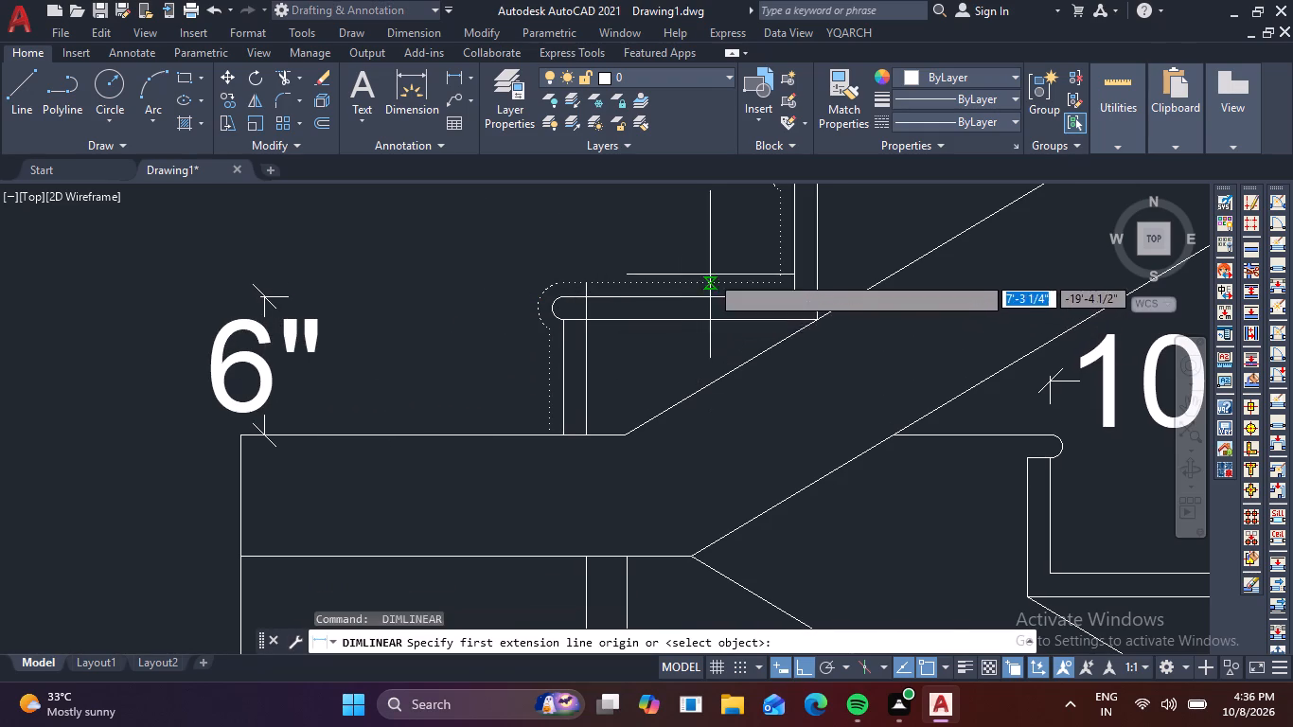
middle_drag(710, 275, 580, 421)
click(662, 438)
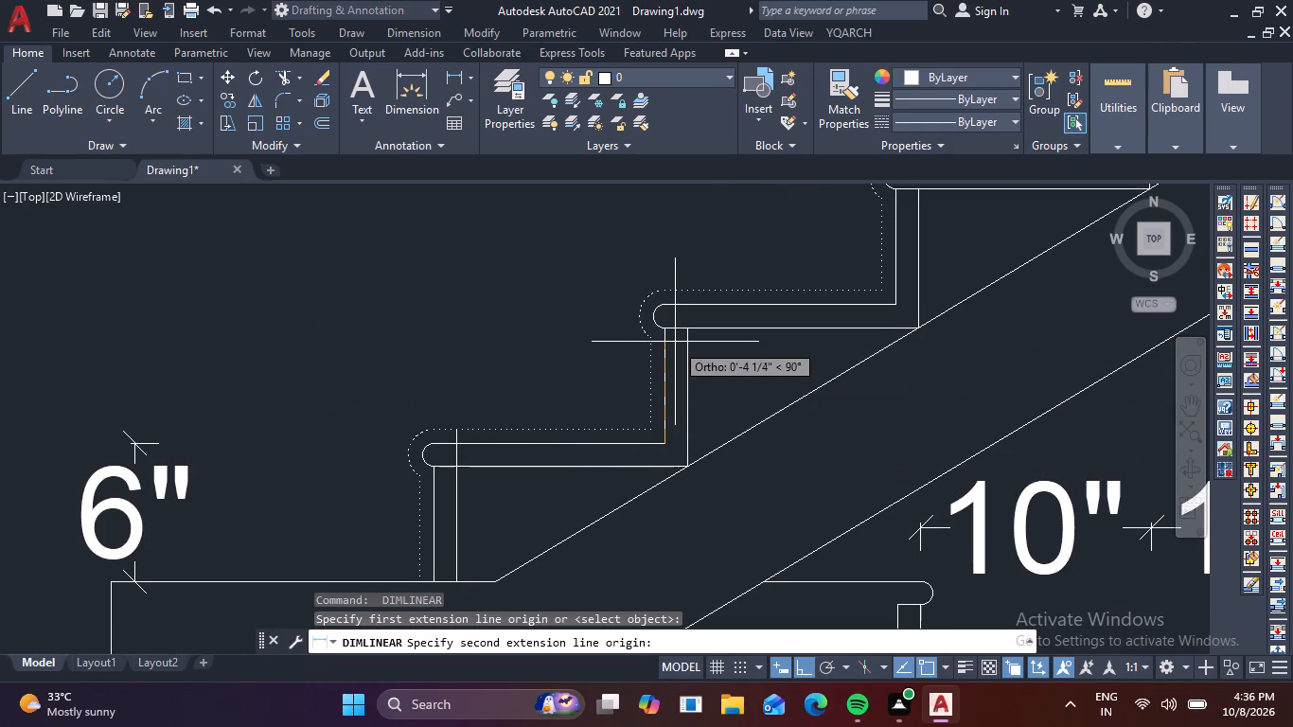
click(669, 308)
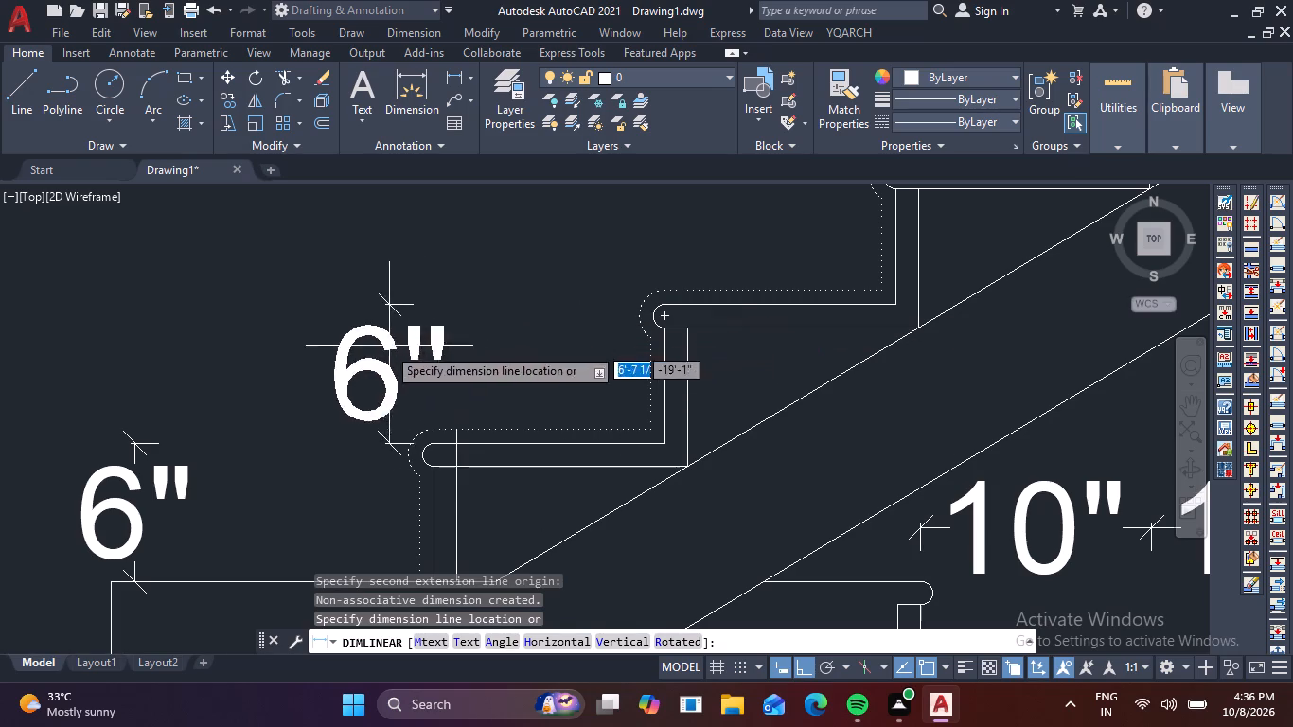
click(135, 441)
Add a vertical linear dimension for the third riser of the upper flight, continuing the aligned column.
key(space)
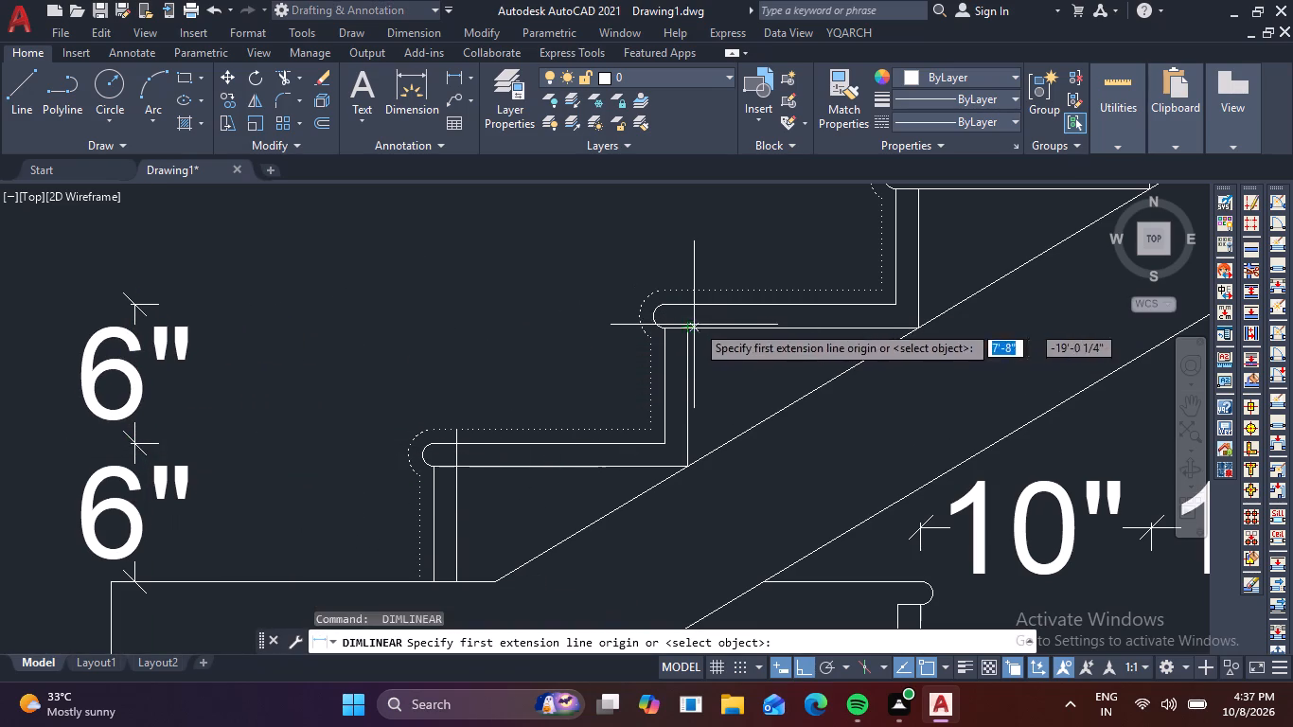
click(896, 300)
middle_drag(809, 268, 574, 389)
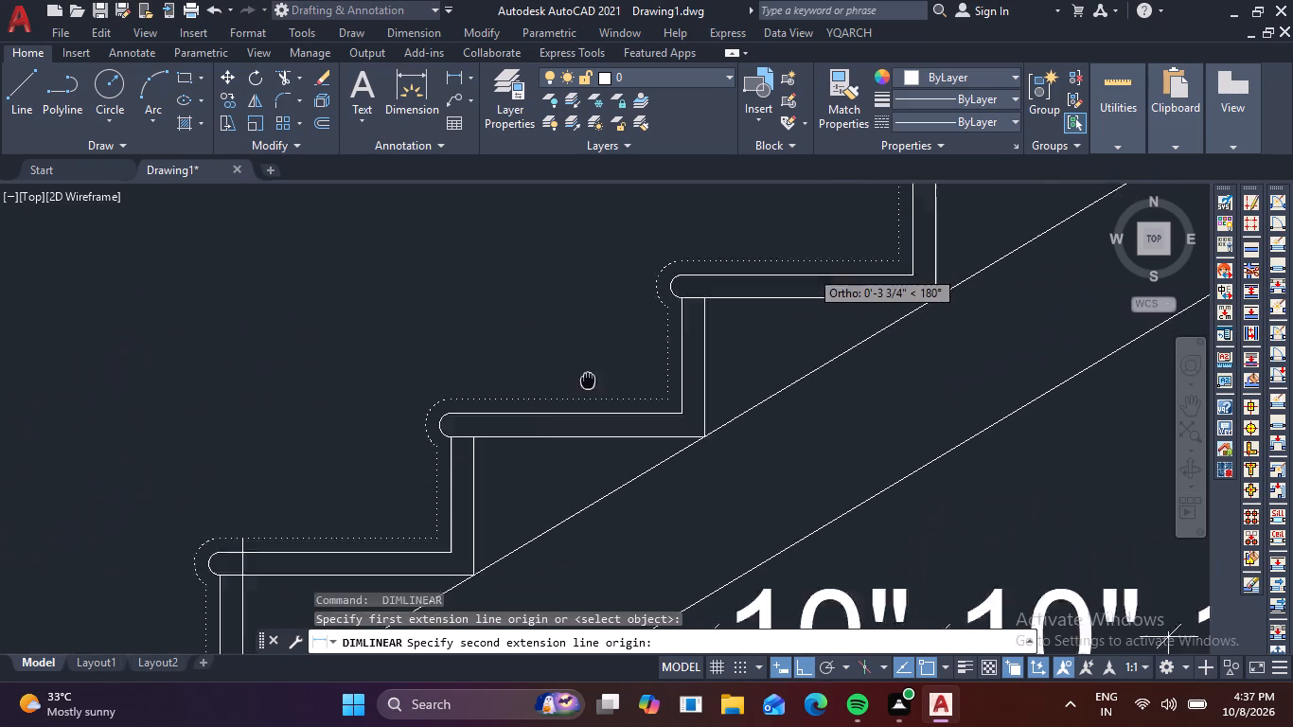
middle_drag(574, 389, 529, 427)
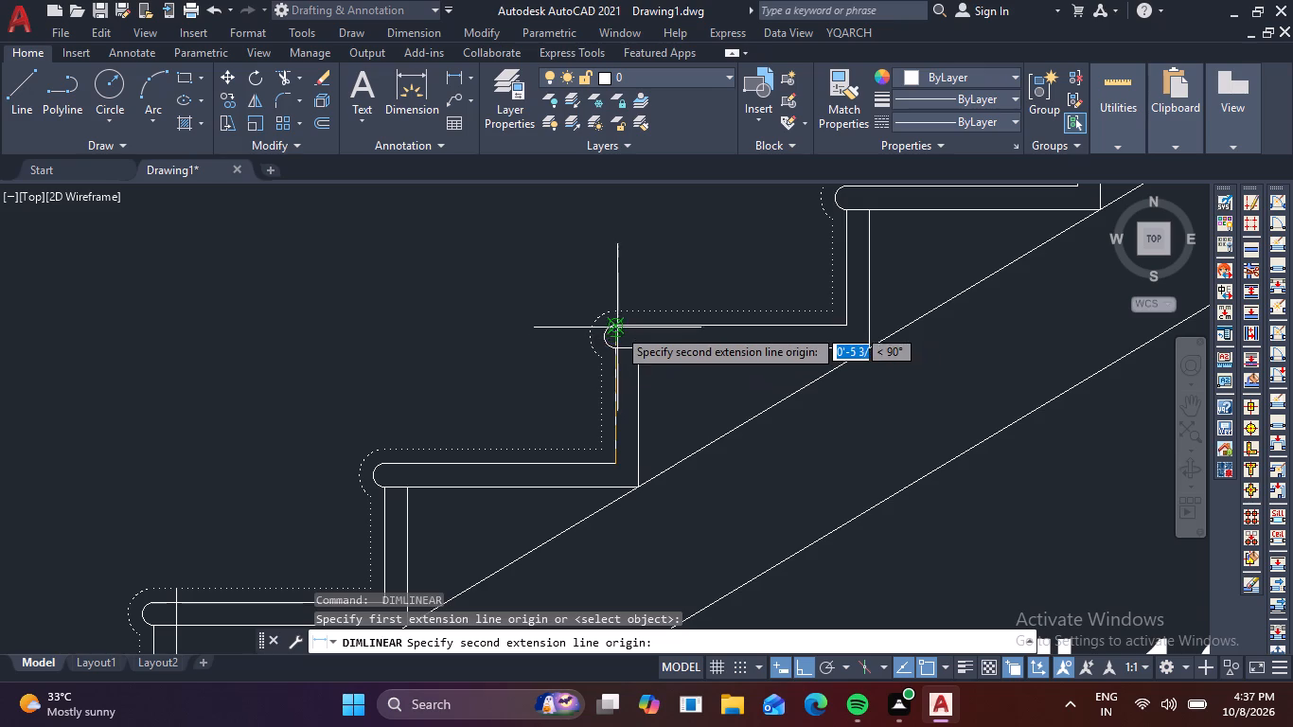
click(616, 324)
middle_drag(443, 376, 811, 282)
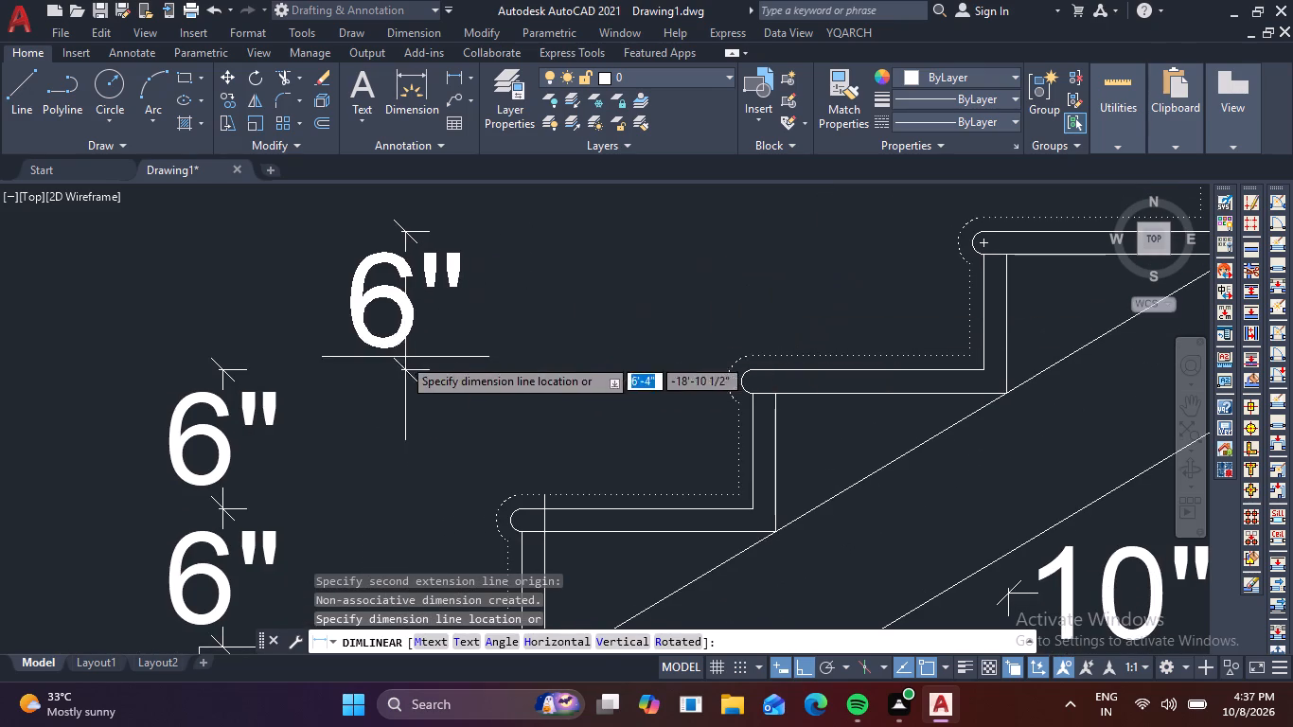
click(224, 368)
Add a vertical linear dimension for the fourth riser of the upper flight, in line with the third riser's dimension.
scroll(598, 331, down, 2)
middle_drag(894, 262, 792, 372)
key(space)
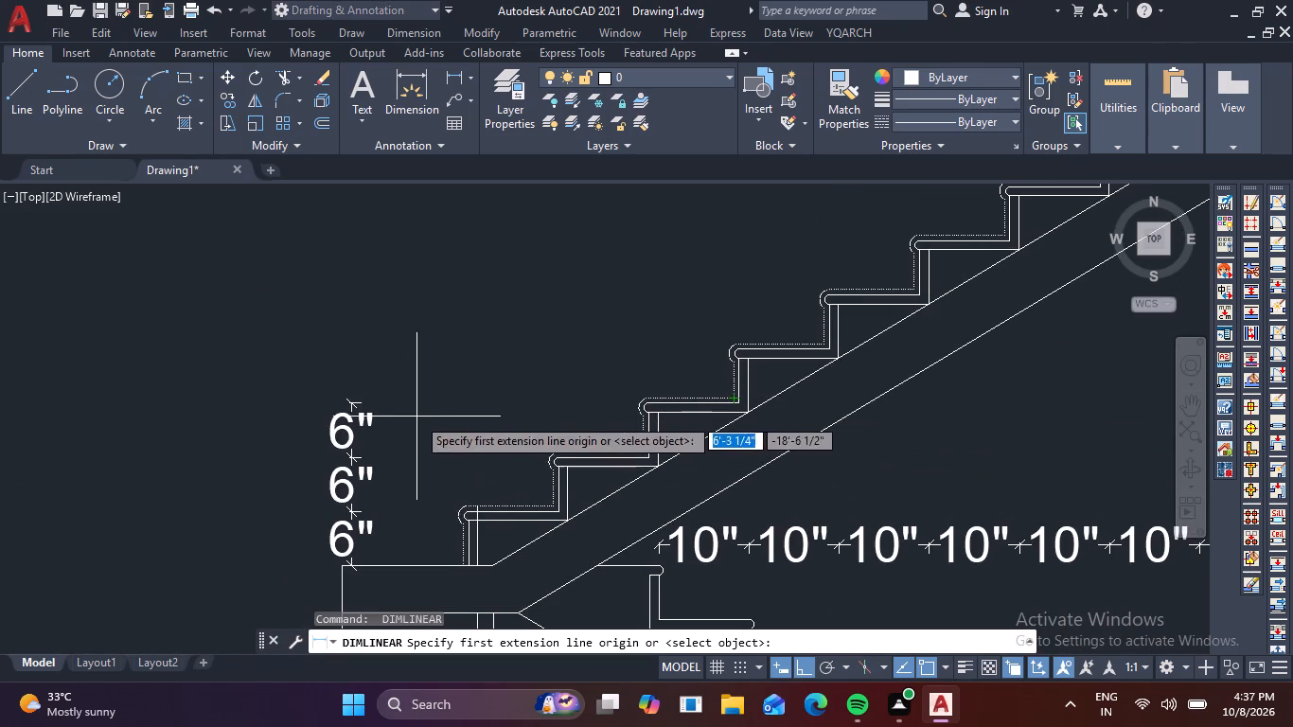
click(740, 400)
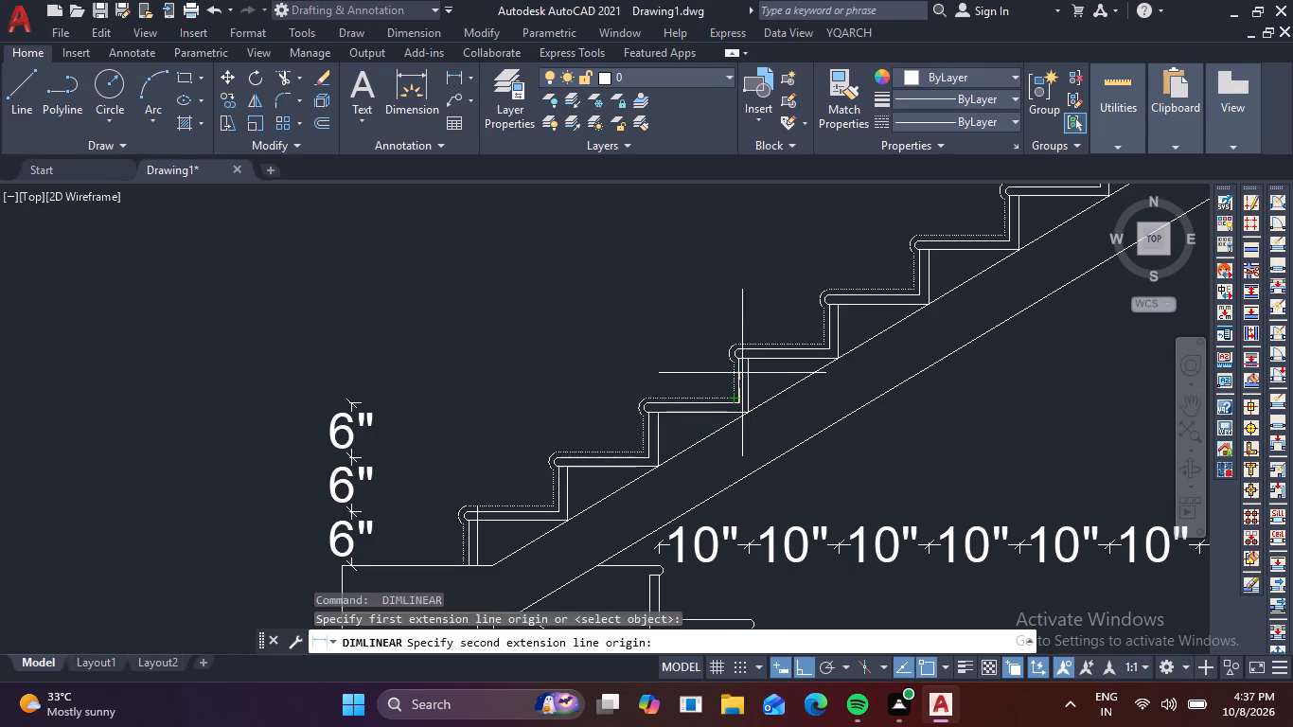
scroll(738, 346, up, 3)
click(726, 357)
scroll(567, 388, down, 2)
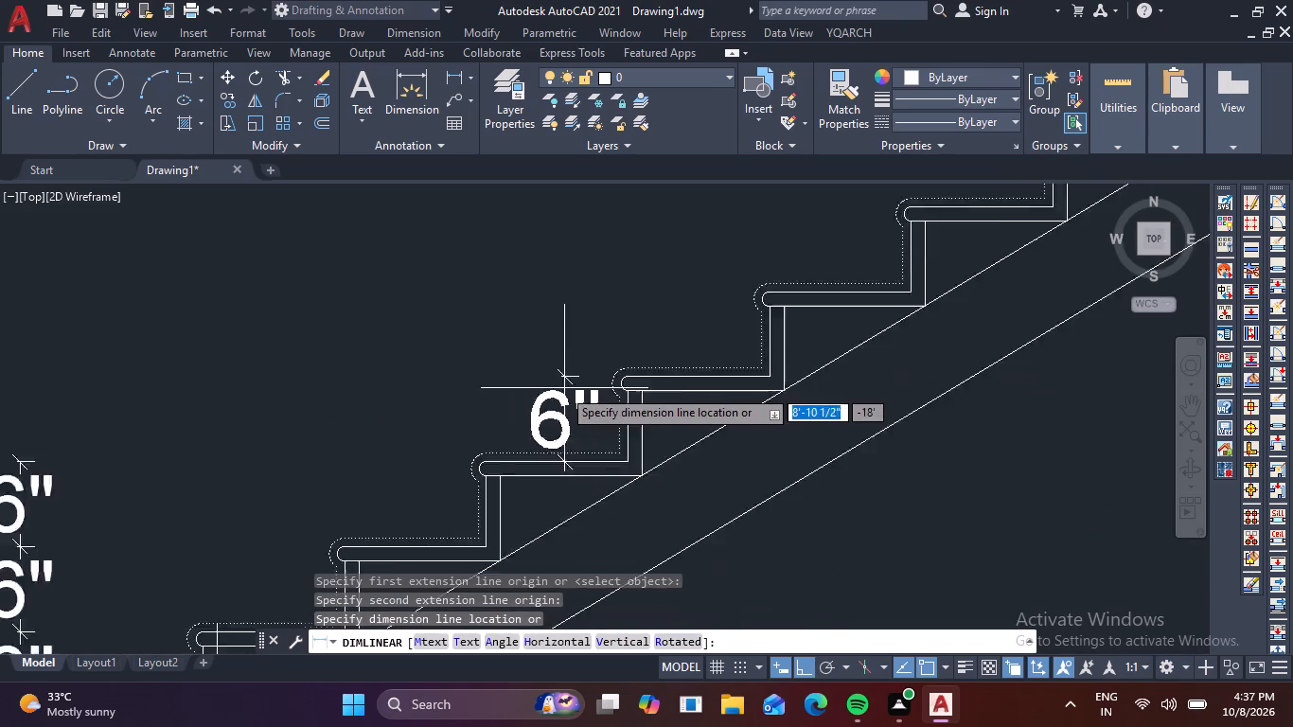
scroll(562, 389, down, 1)
scroll(210, 444, up, 5)
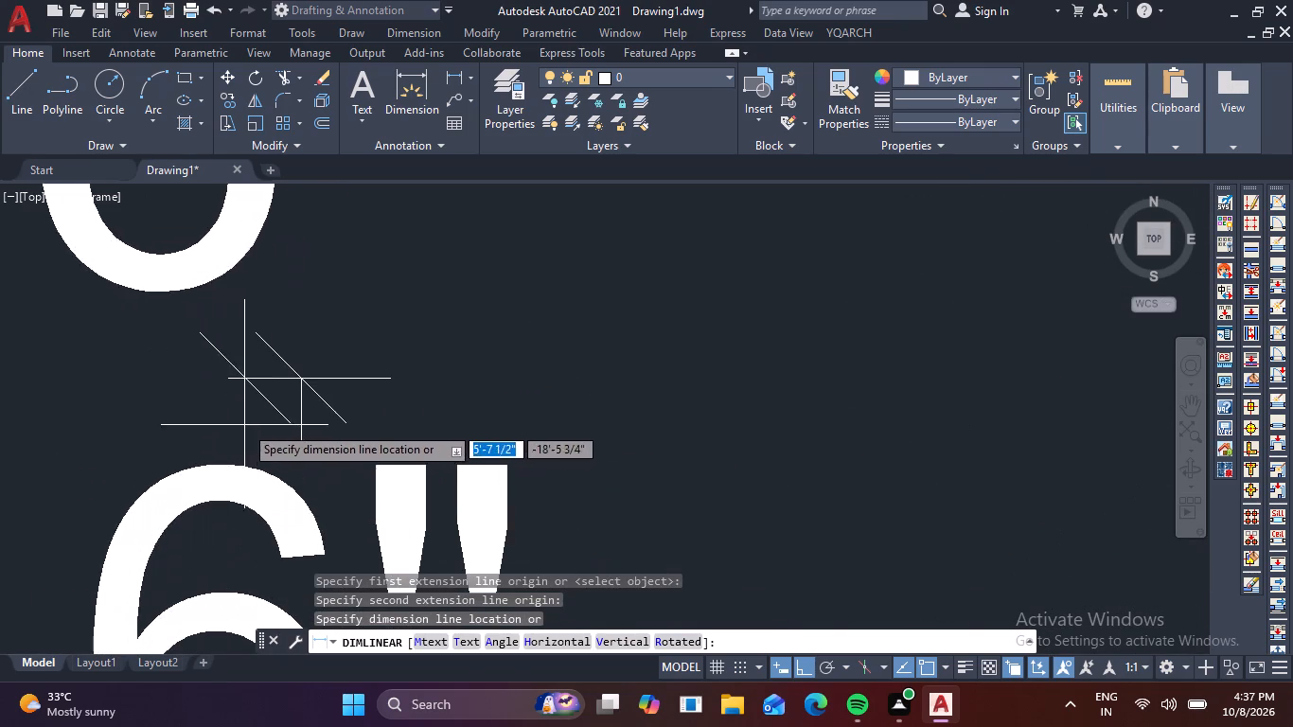
click(301, 379)
Add a vertical linear dimension for the fifth riser of the upper flight, stacked on the existing riser dimension column.
scroll(619, 374, down, 2)
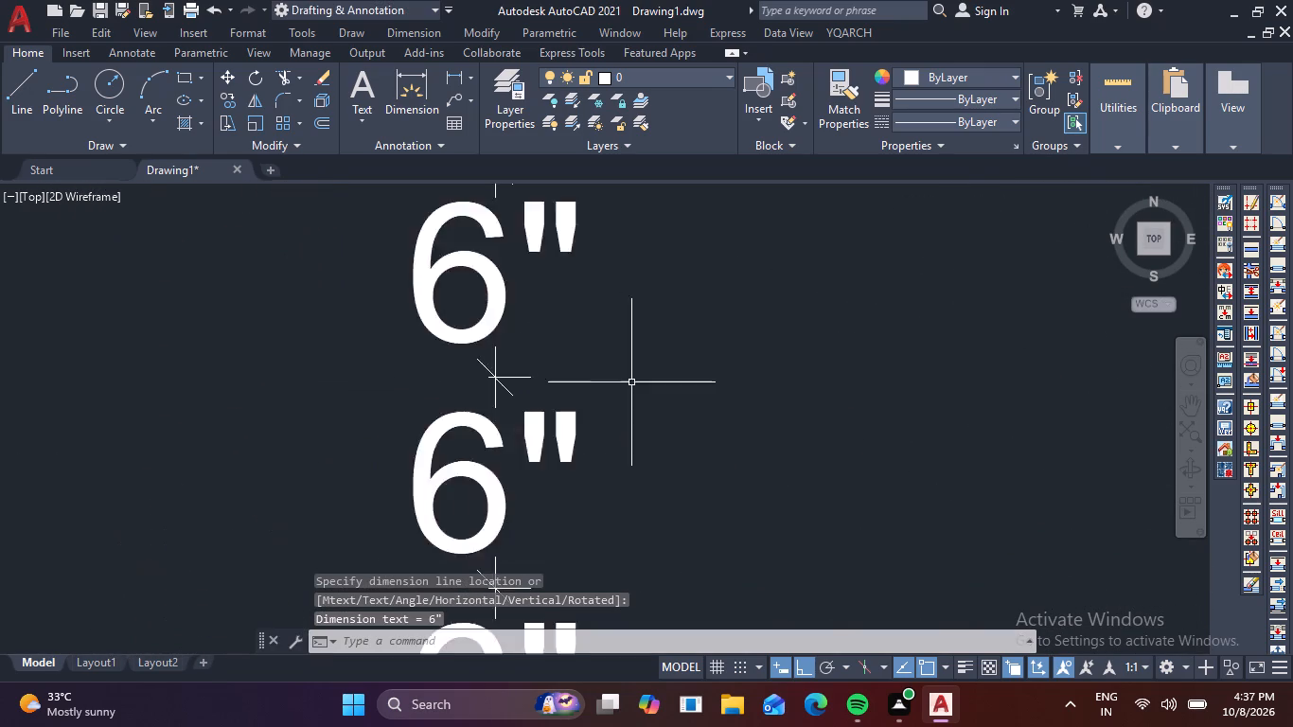
scroll(631, 382, down, 1)
scroll(908, 400, down, 3)
middle_drag(920, 393, 647, 401)
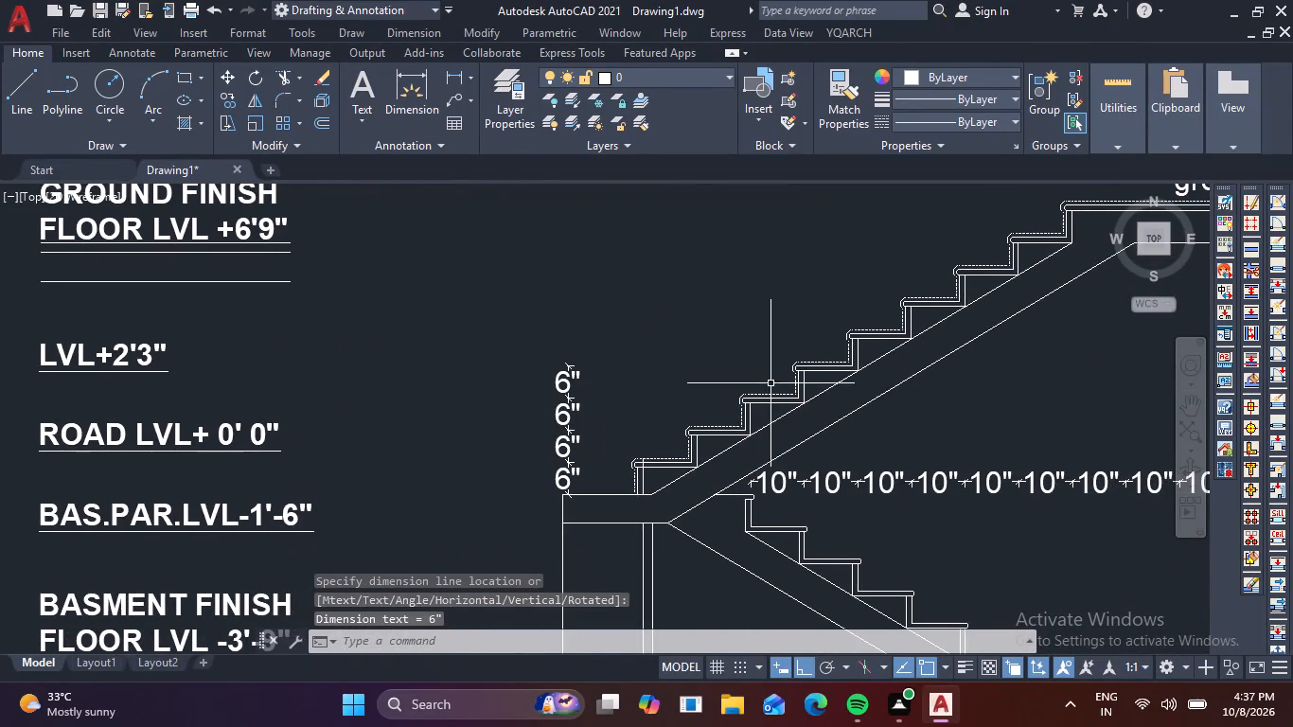
key(space)
scroll(797, 392, up, 4)
scroll(783, 388, down, 2)
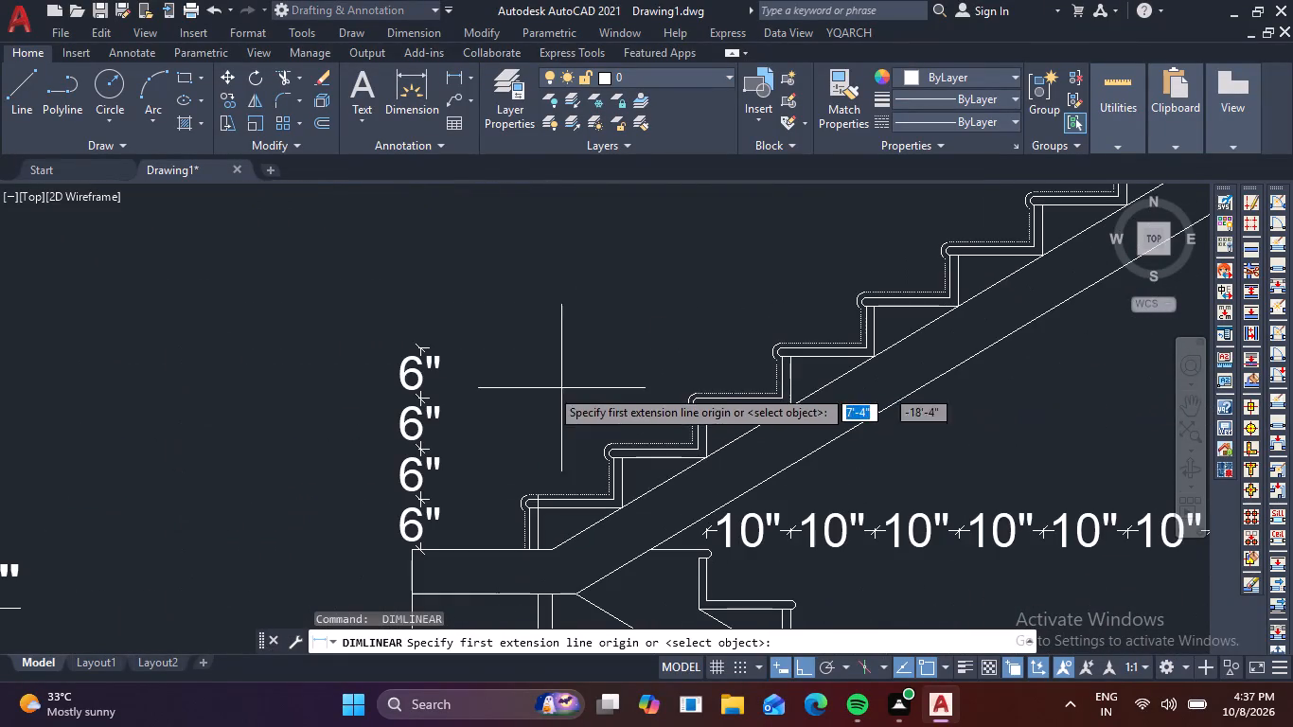
scroll(860, 347, up, 1)
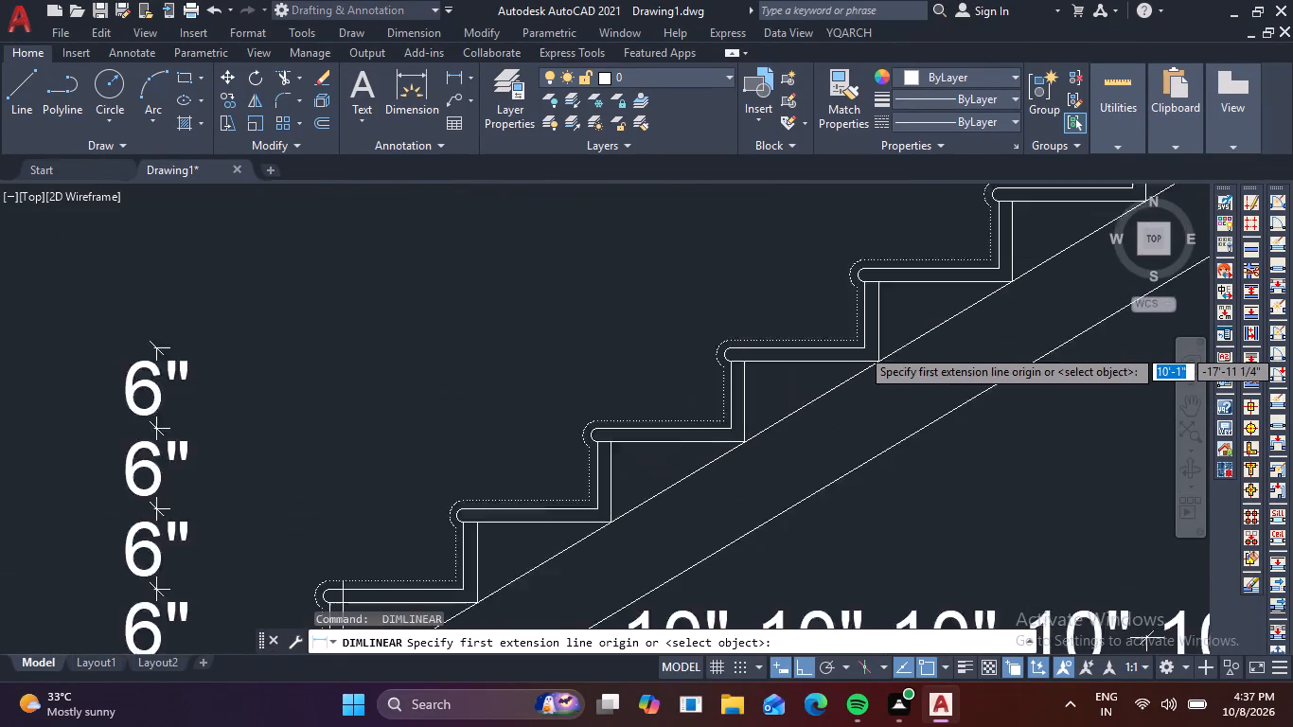
scroll(860, 347, up, 1)
click(860, 347)
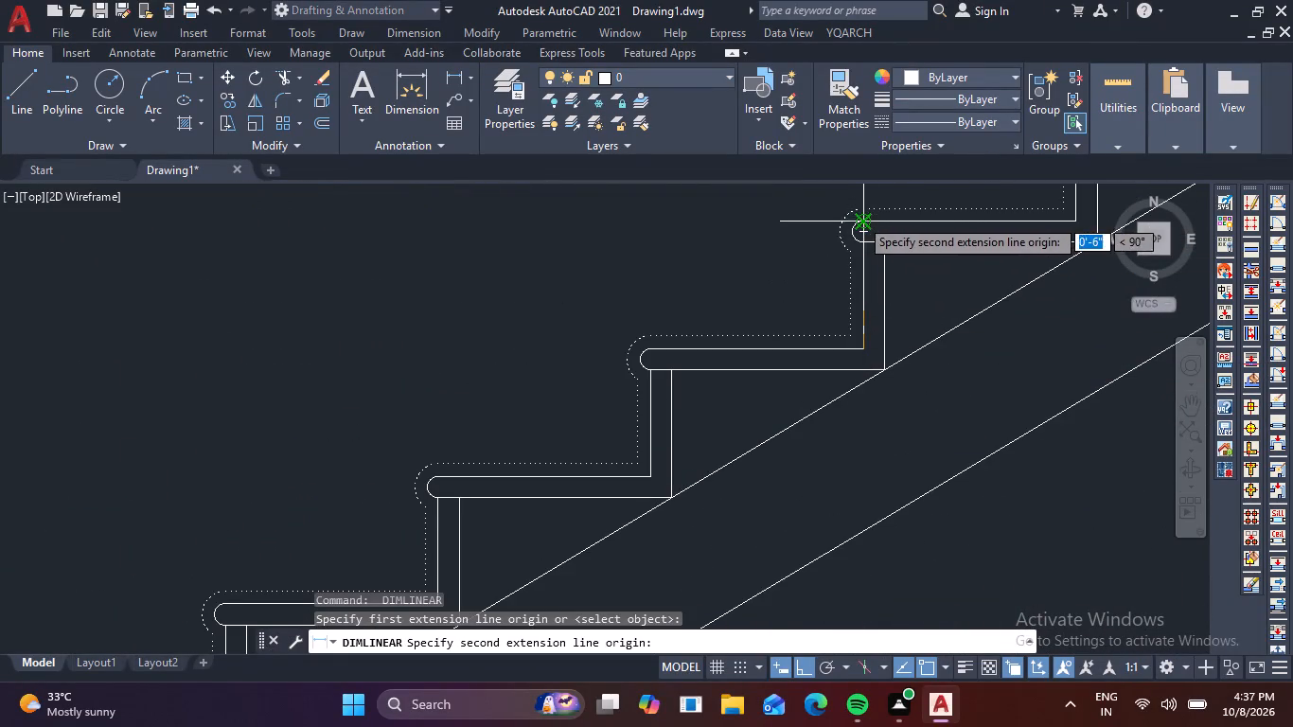
click(859, 218)
scroll(697, 259, down, 3)
scroll(451, 276, up, 1)
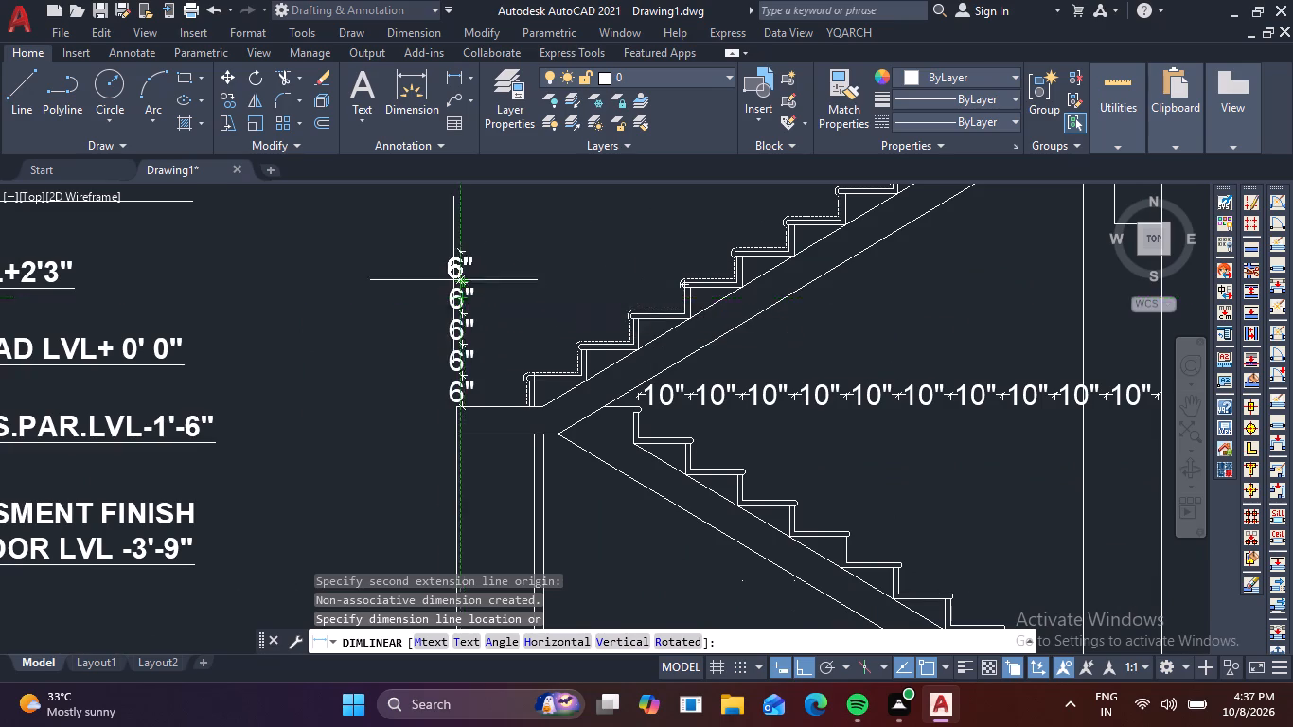
scroll(452, 278, up, 4)
click(526, 349)
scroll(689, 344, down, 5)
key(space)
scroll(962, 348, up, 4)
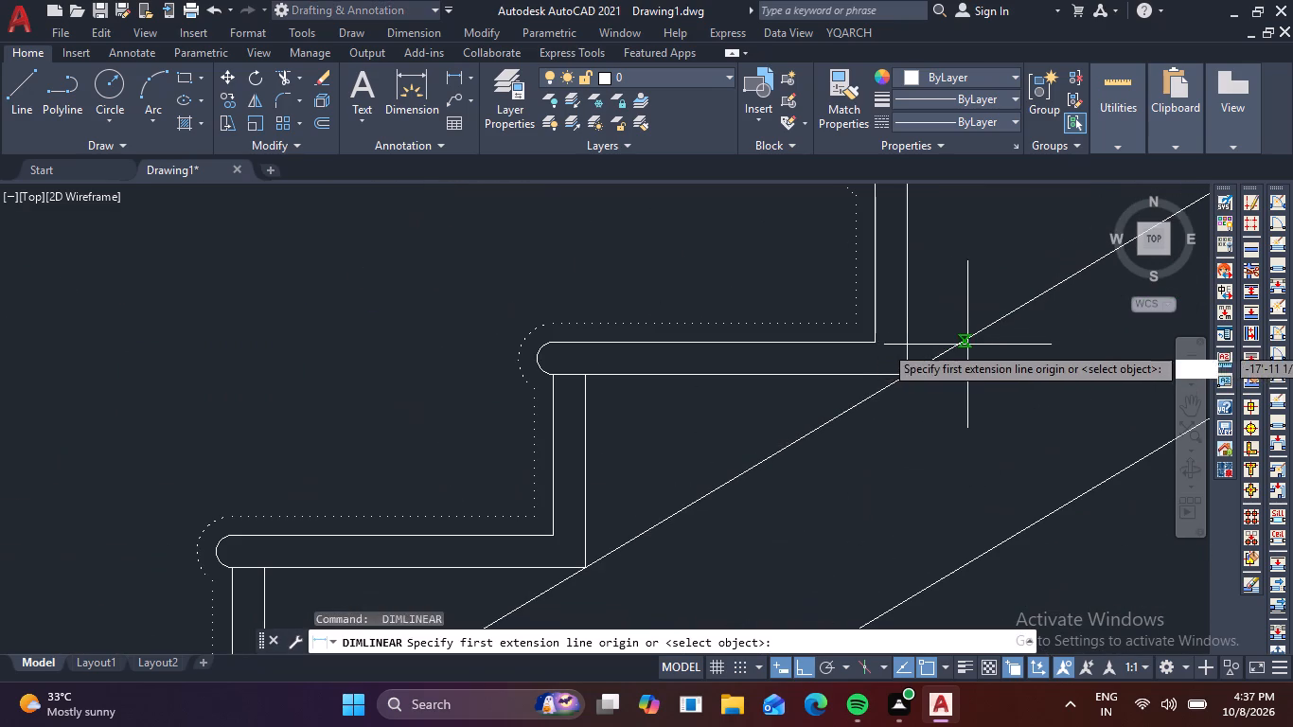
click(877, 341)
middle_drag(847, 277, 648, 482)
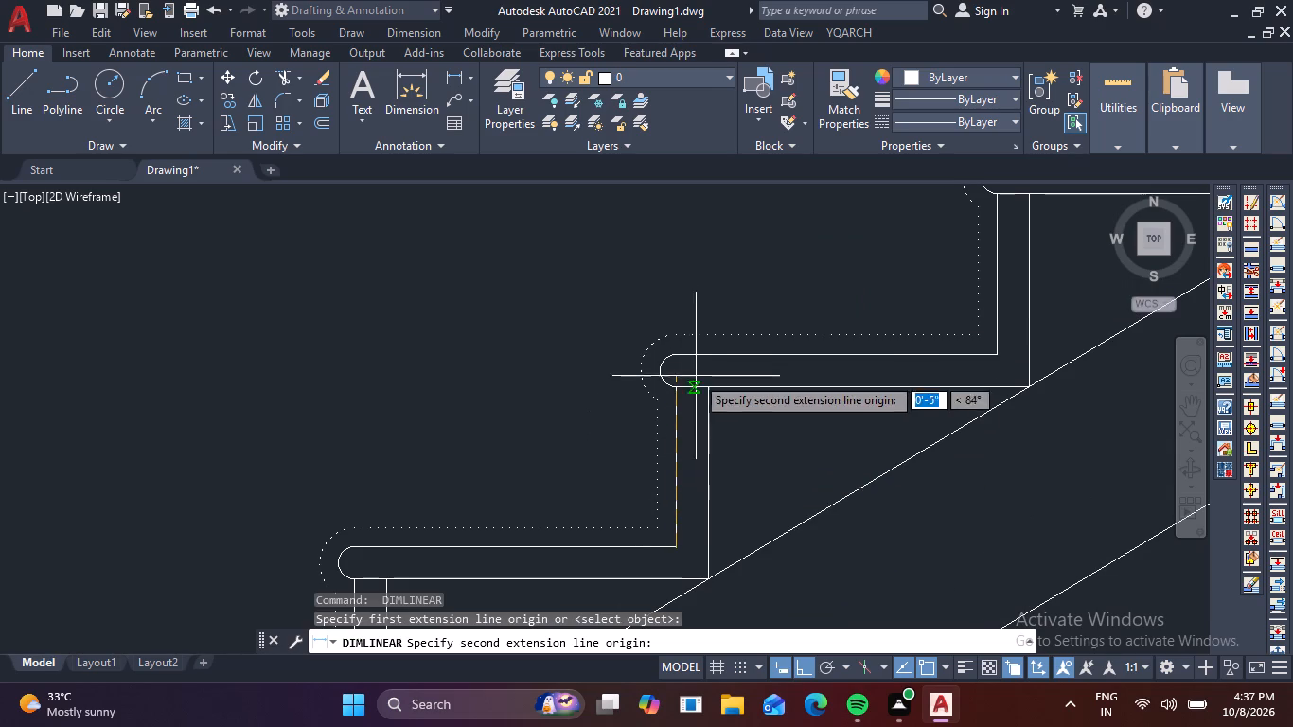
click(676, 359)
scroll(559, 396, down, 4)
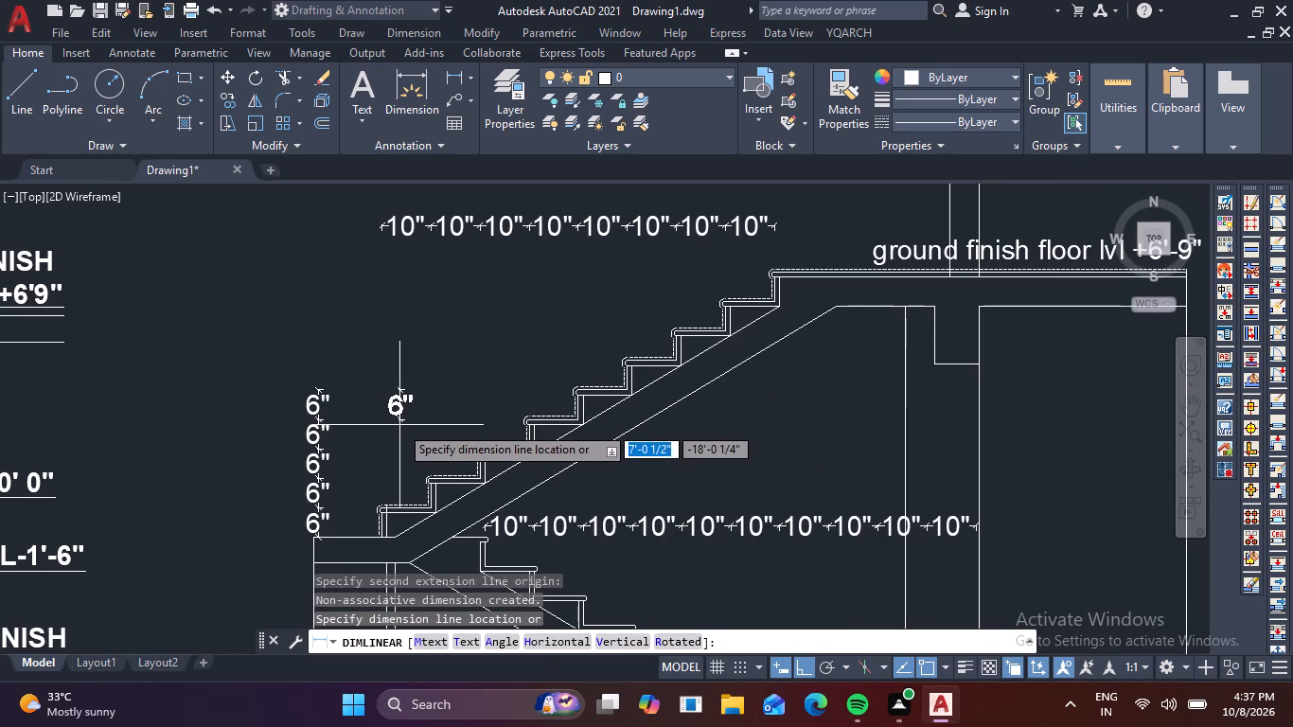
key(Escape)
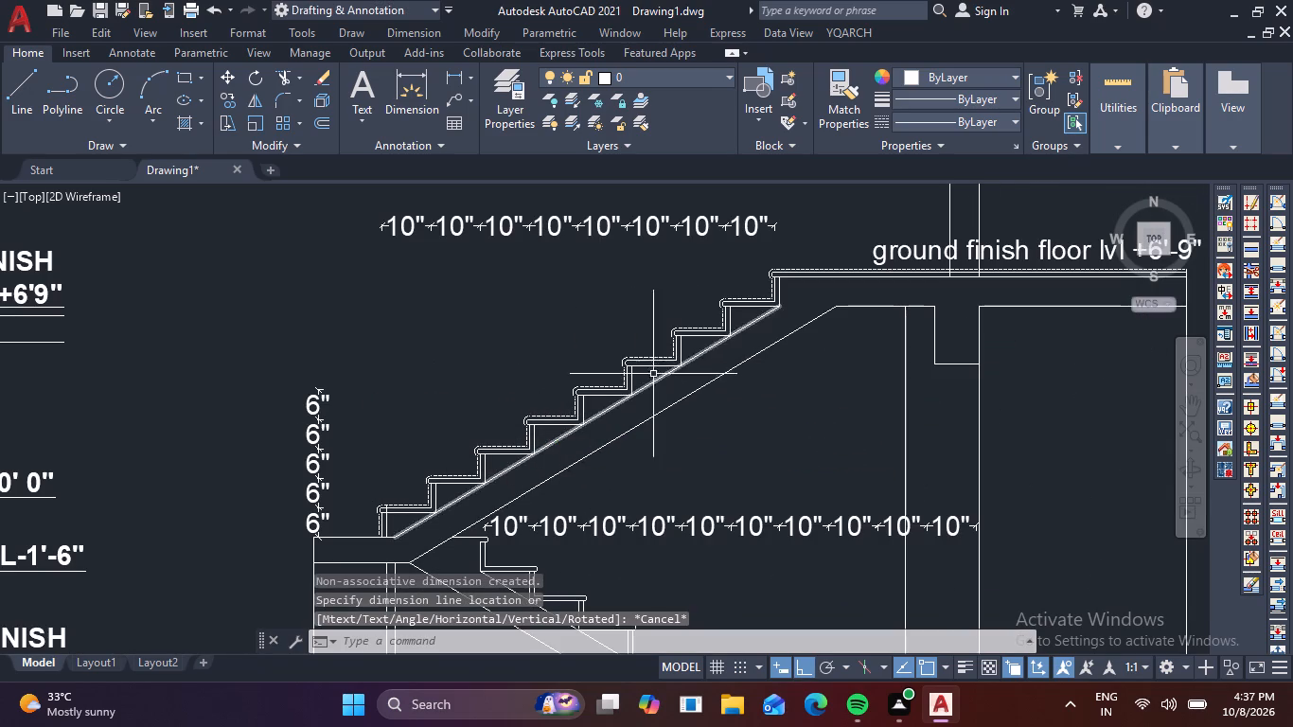
Add a vertical linear dimension for the sixth riser of the upper flight, in line with the fifth riser's dimension.
scroll(640, 380, up, 3)
key(space)
click(567, 413)
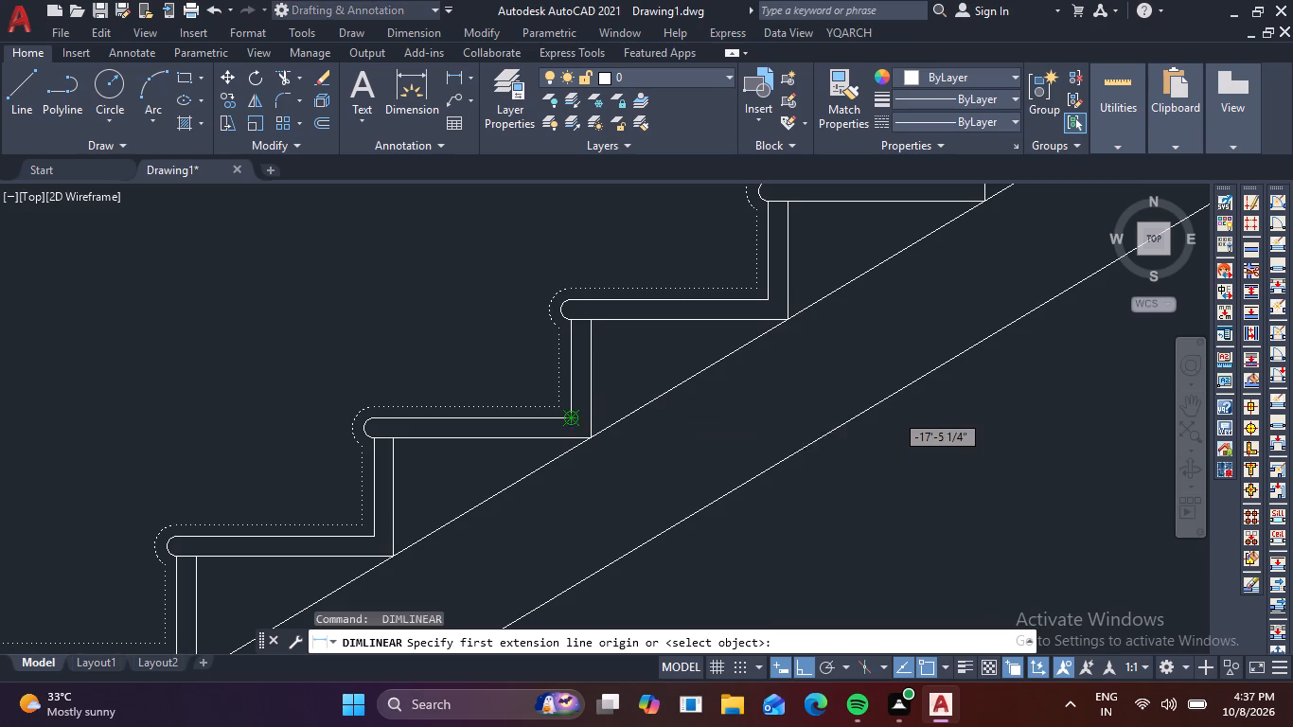
click(567, 302)
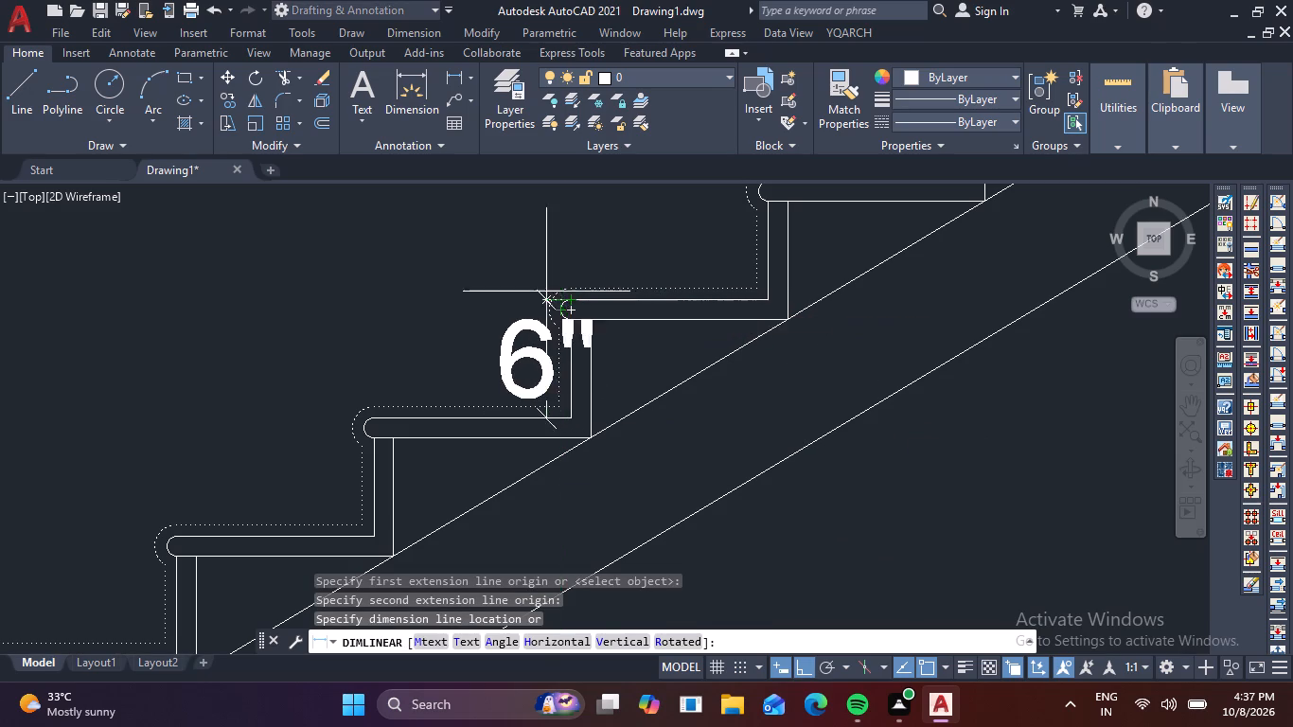
scroll(502, 269, down, 2)
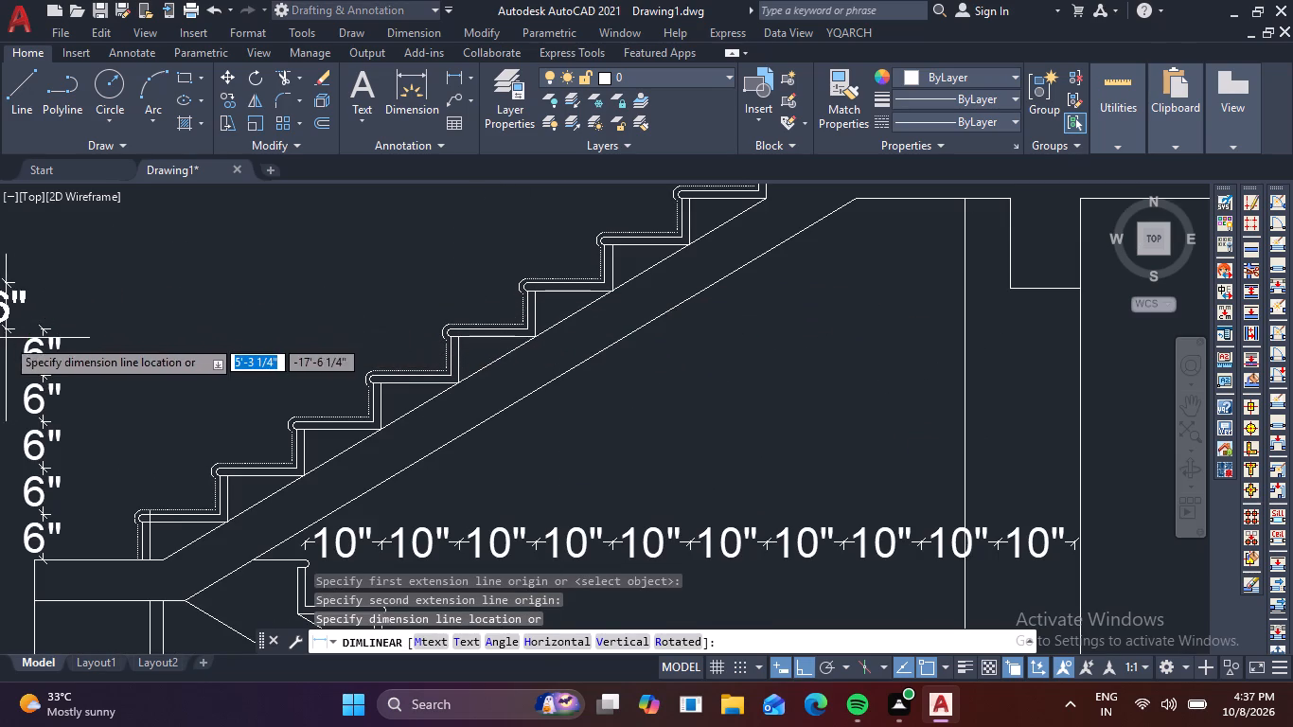
scroll(26, 339, up, 3)
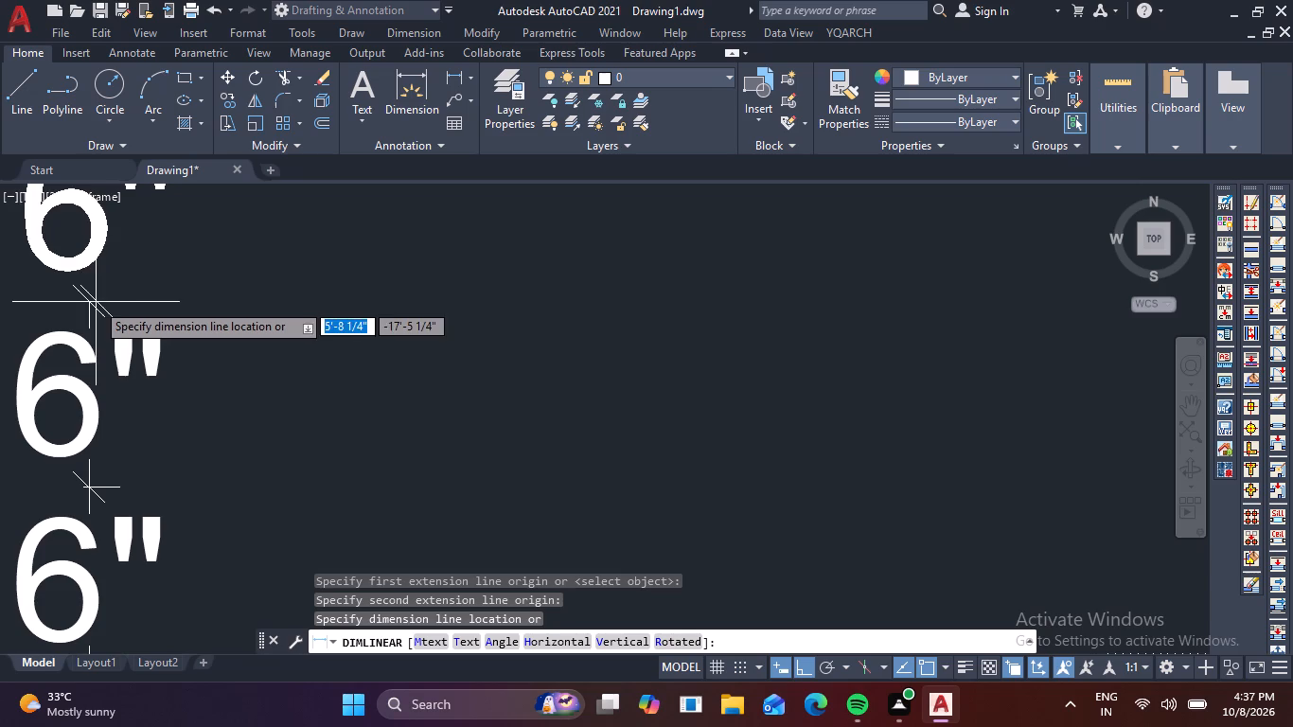
click(92, 299)
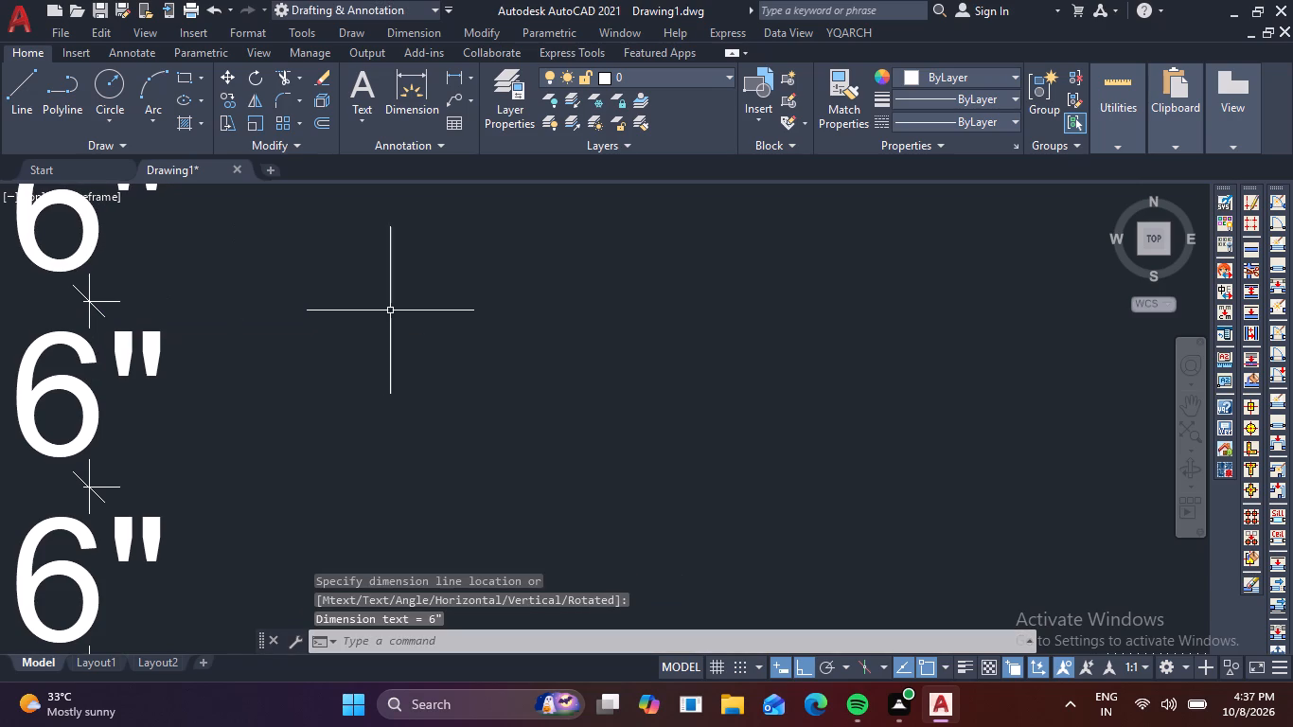
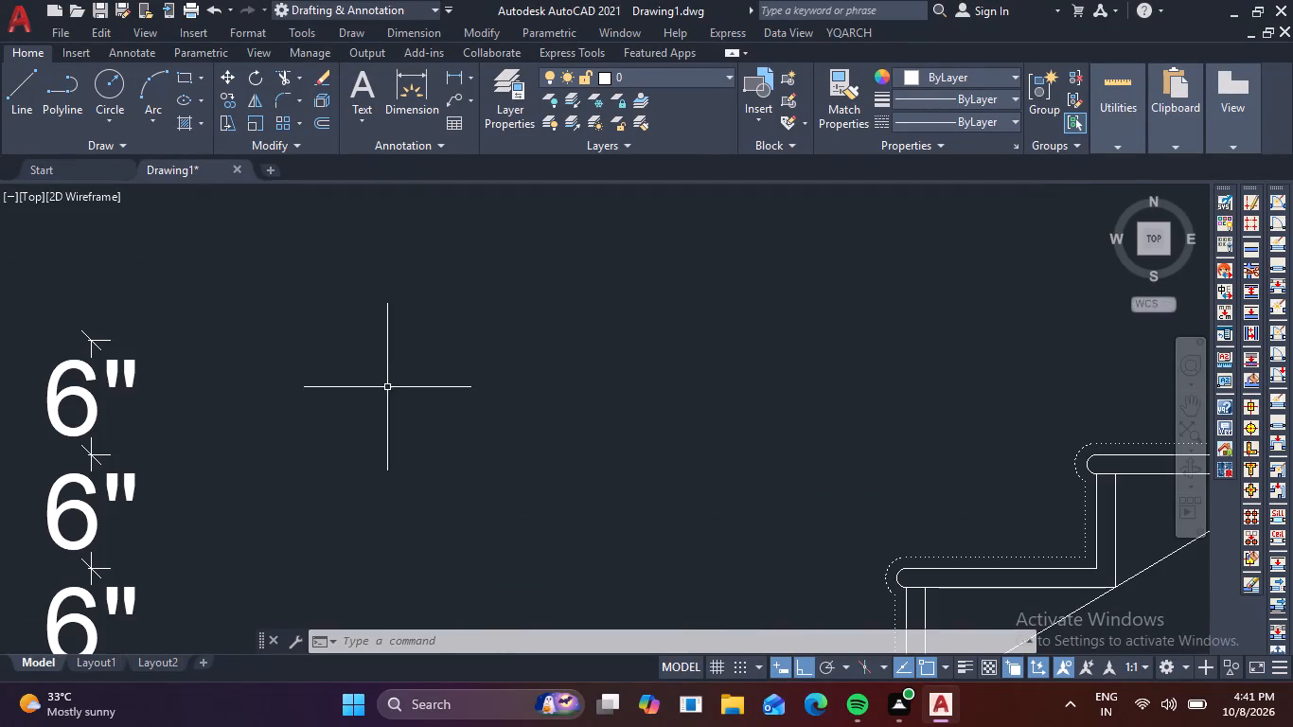
Add a vertical linear dimension for the seventh riser of the upper flight, in line with the sixth riser's dimension.
scroll(1025, 408, down, 2)
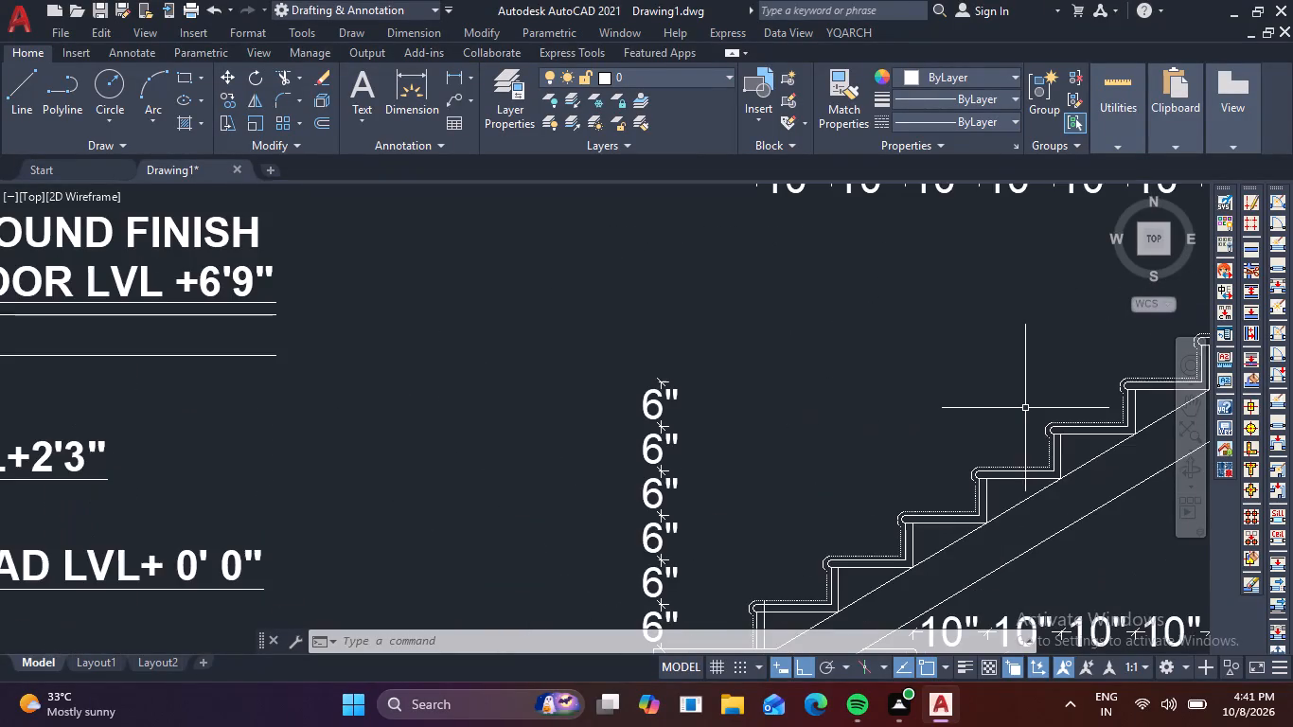
middle_drag(1025, 408, 680, 505)
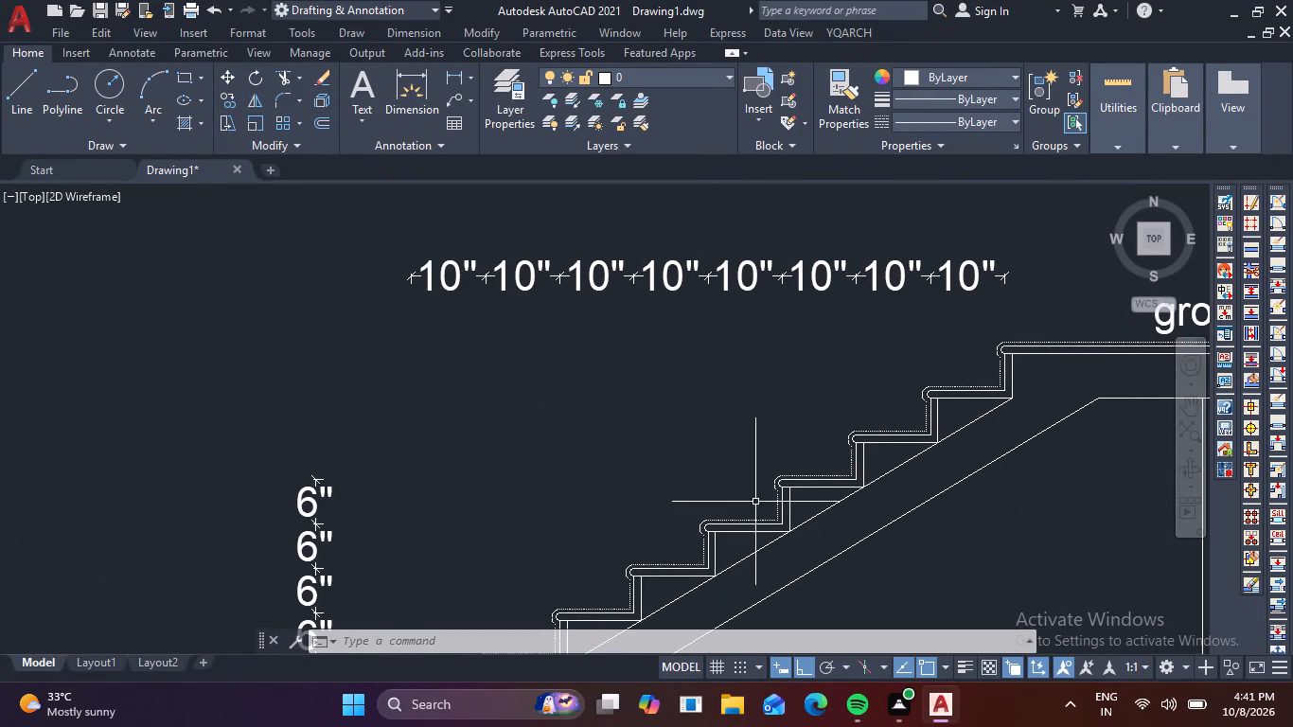
key(space)
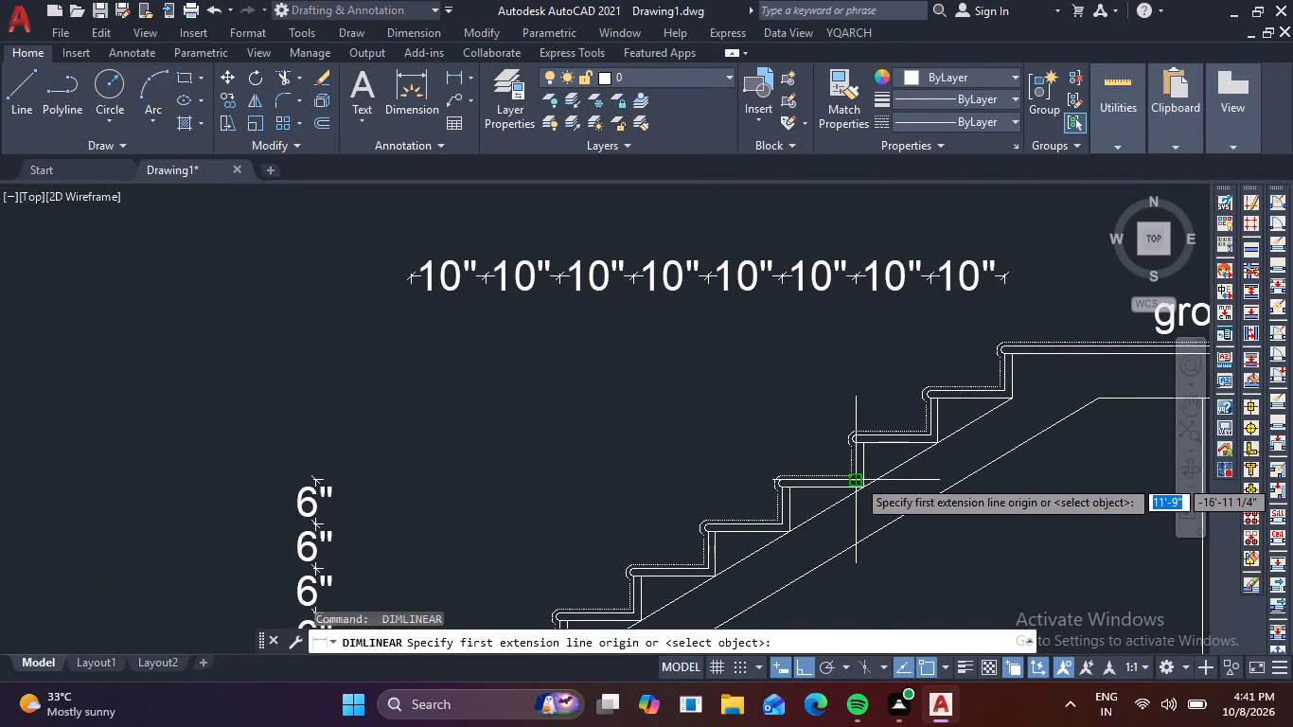
scroll(857, 478, up, 2)
click(836, 484)
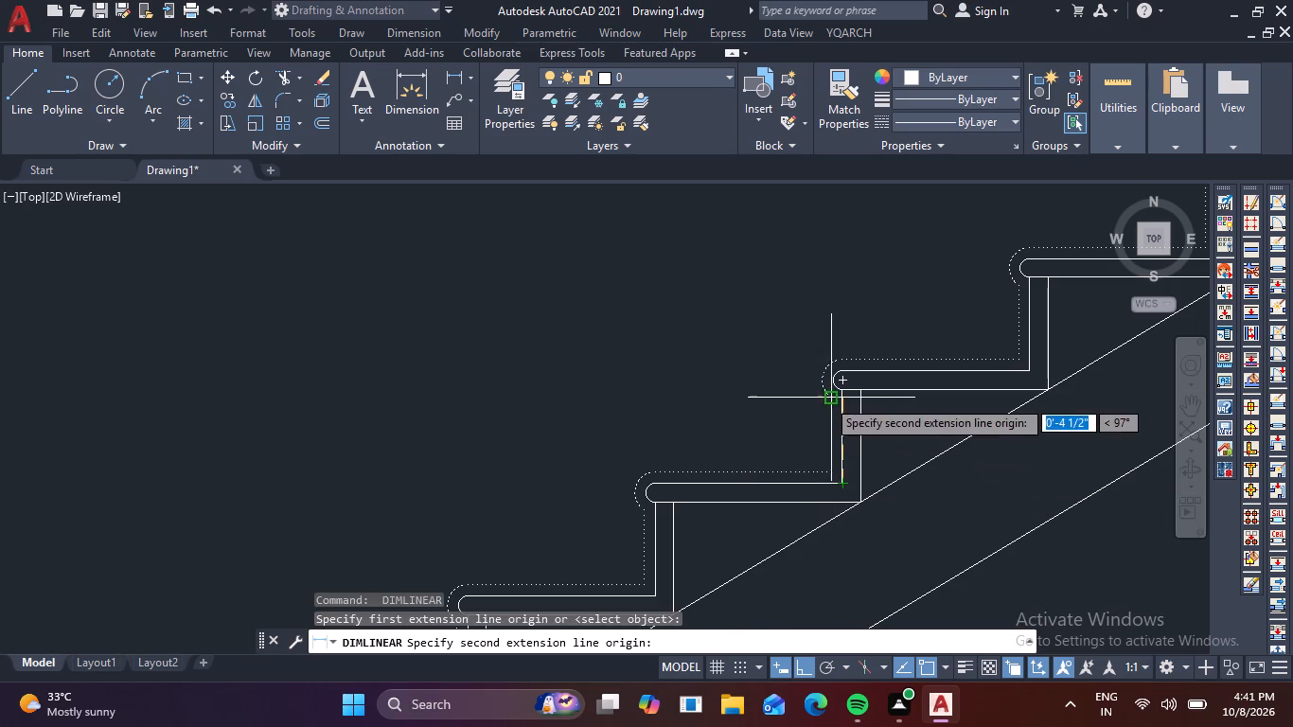
click(841, 369)
scroll(601, 411, down, 1)
middle_drag(203, 470, 564, 480)
scroll(226, 477, down, 1)
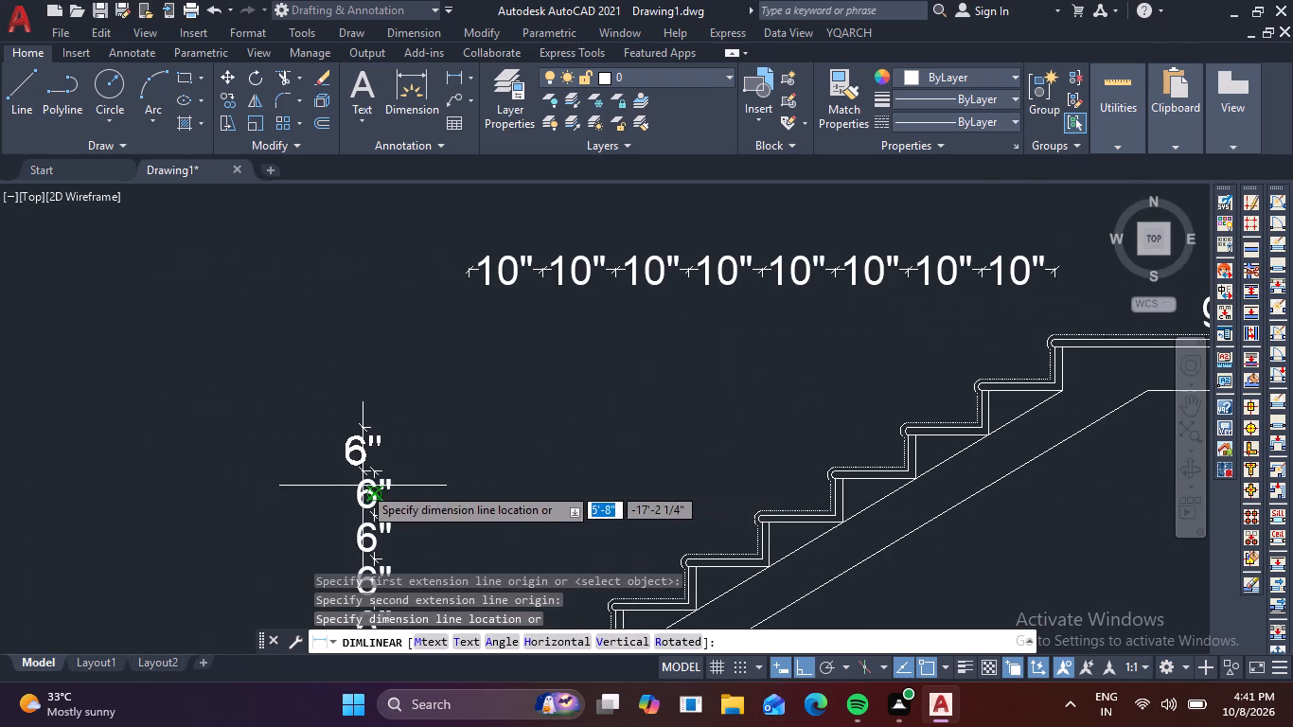
scroll(365, 483, up, 4)
click(362, 441)
Add a vertical linear dimension for the eighth riser of the upper flight, continuing the aligned riser column.
scroll(523, 469, down, 4)
middle_drag(784, 455, 589, 459)
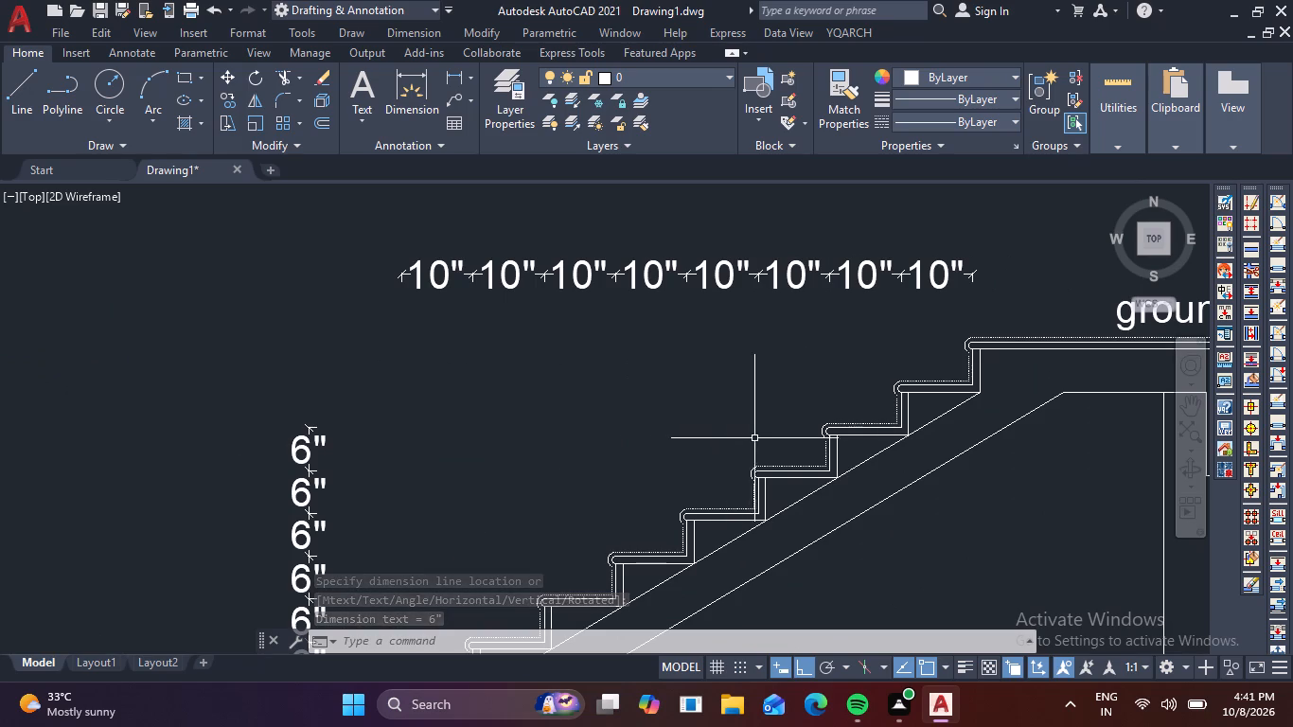
scroll(902, 429, up, 3)
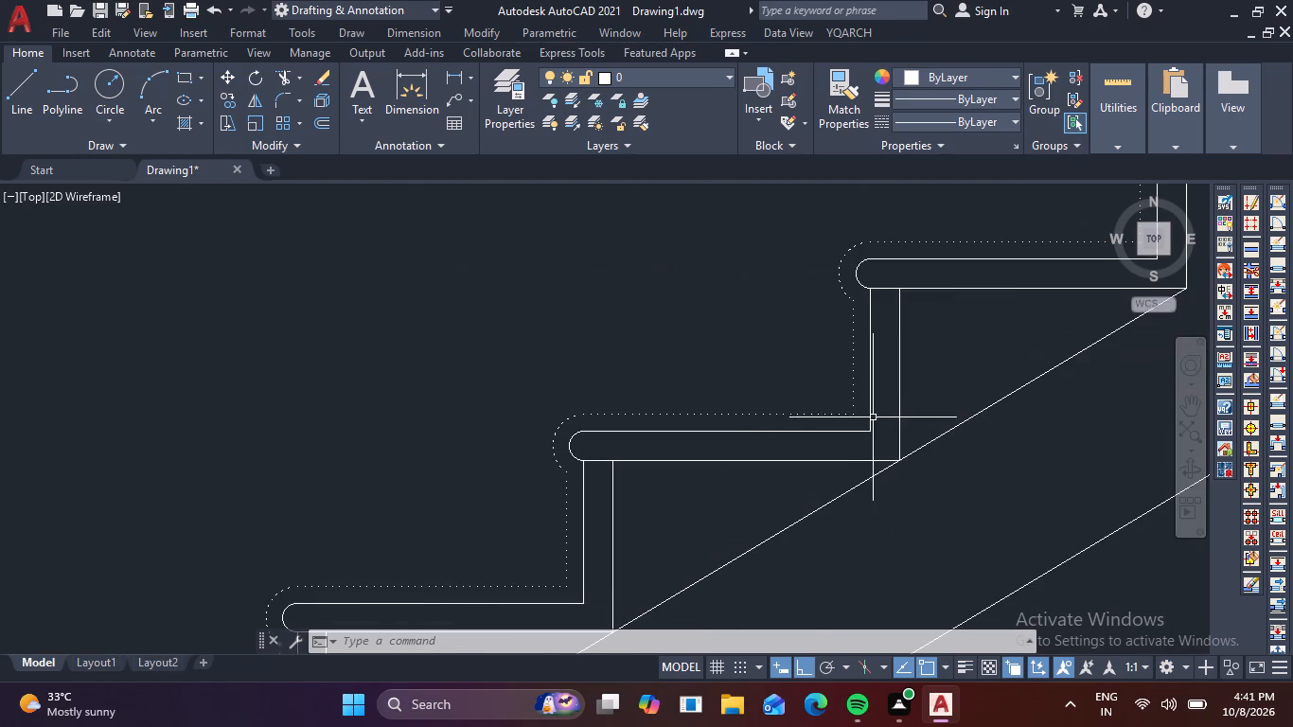
key(space)
click(875, 435)
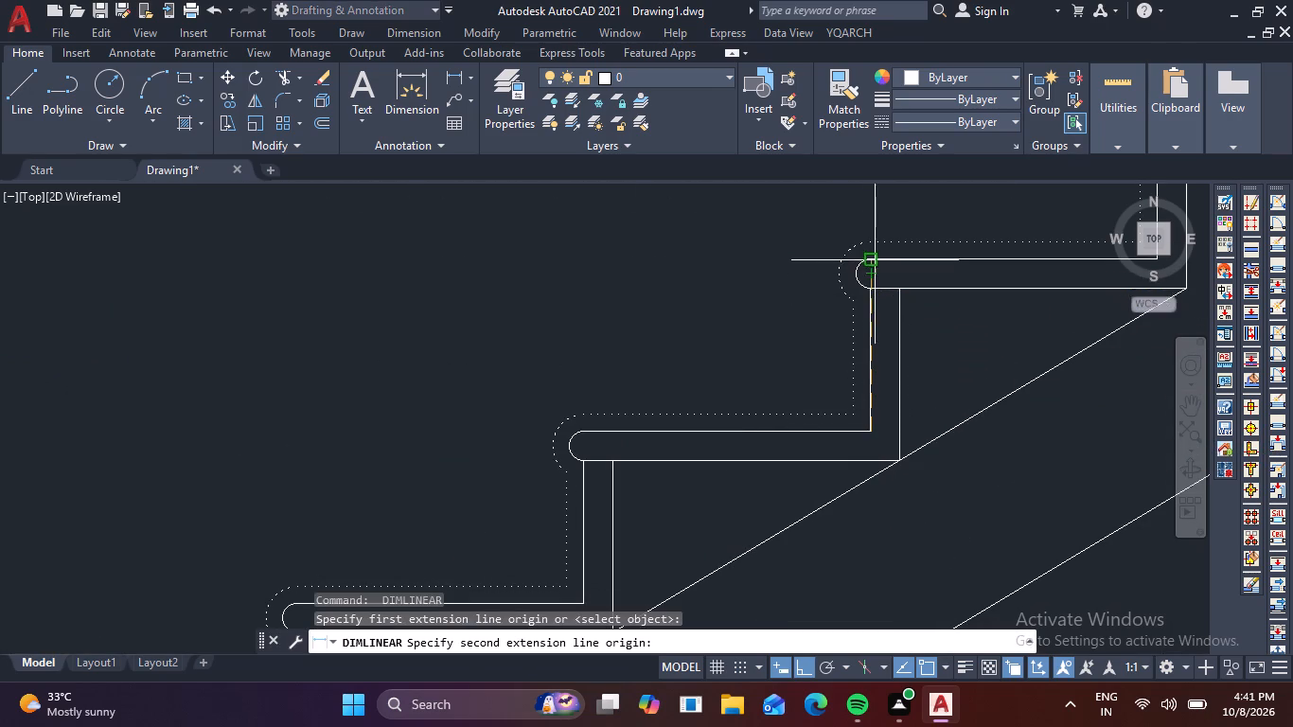
click(875, 259)
scroll(531, 321, down, 4)
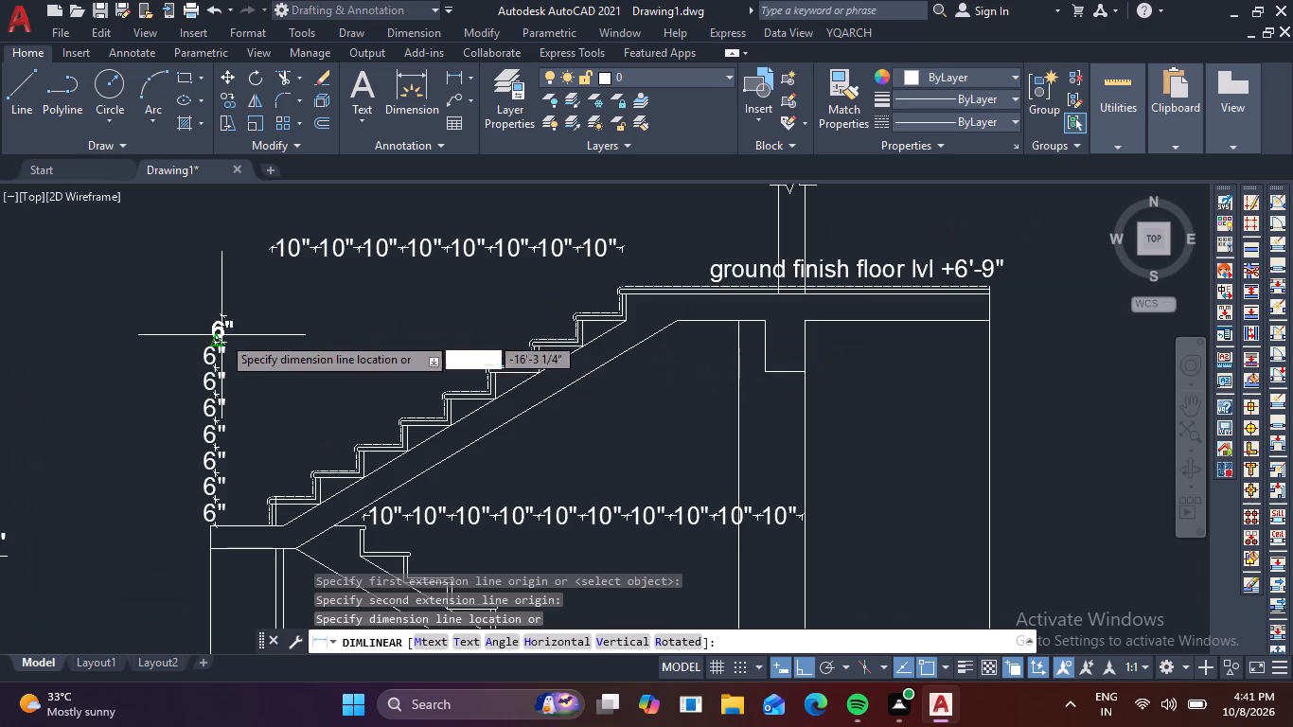
scroll(209, 341, up, 4)
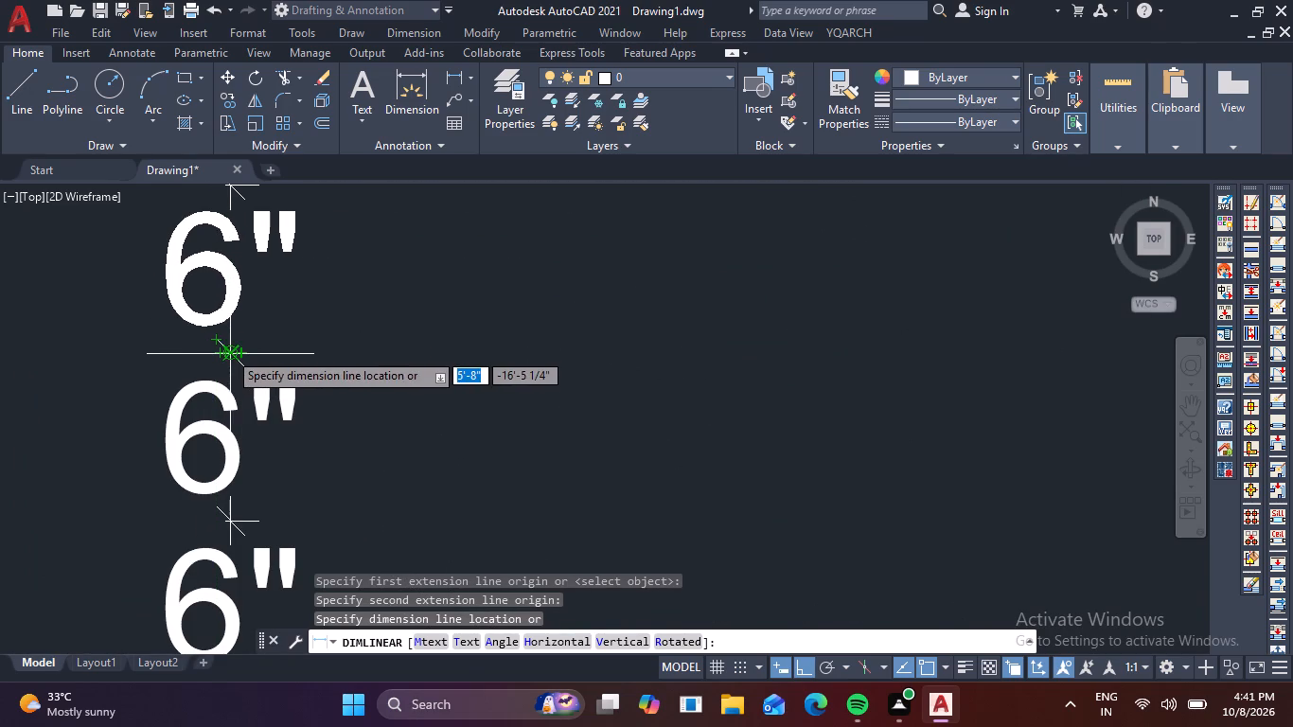
click(228, 351)
Add a vertical linear dimension for the ninth, topmost riser of the upper flight, aligned with the eighth riser's dimension.
scroll(332, 381, down, 2)
middle_drag(522, 373, 317, 441)
scroll(516, 379, down, 1)
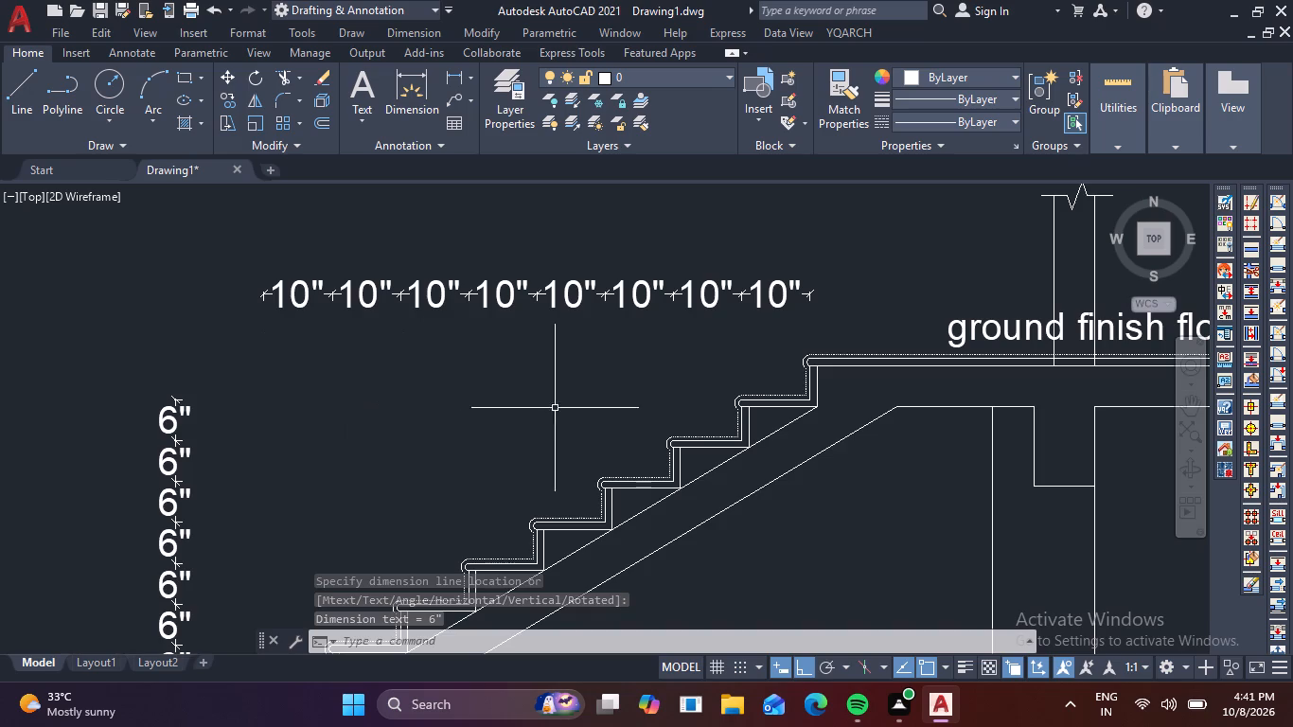
scroll(840, 390, up, 3)
key(space)
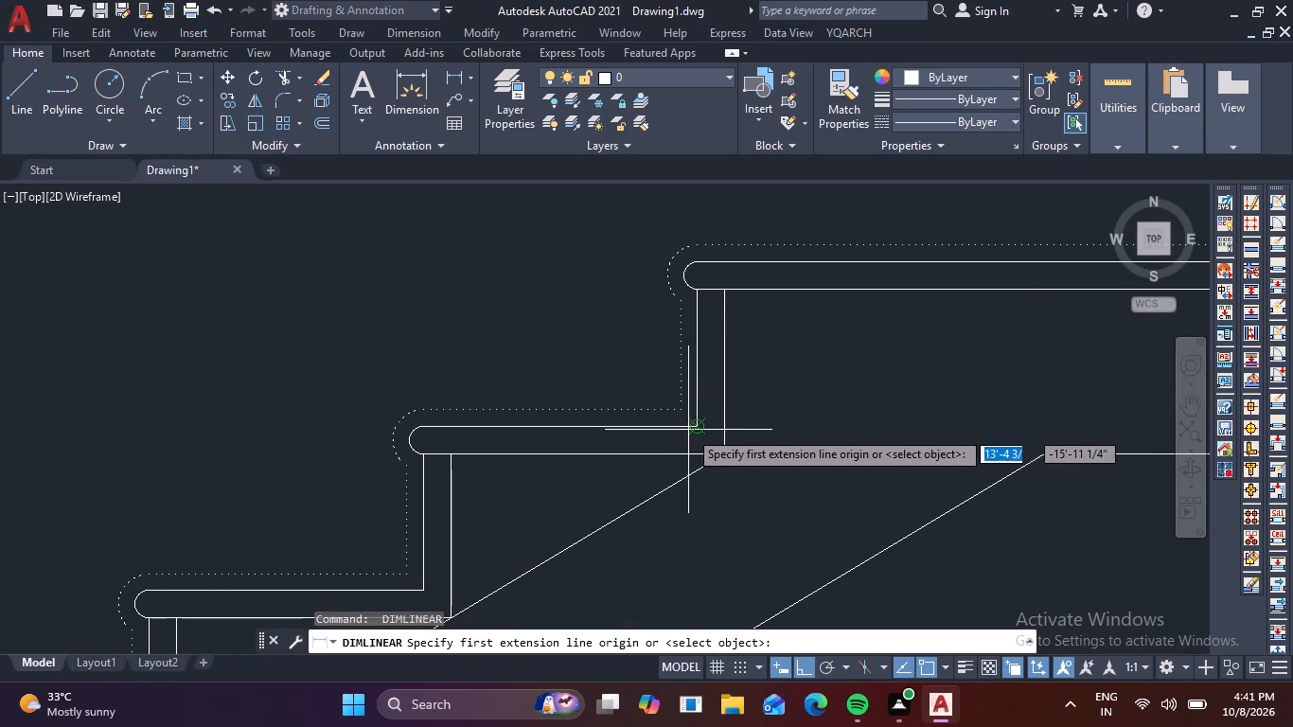
click(694, 424)
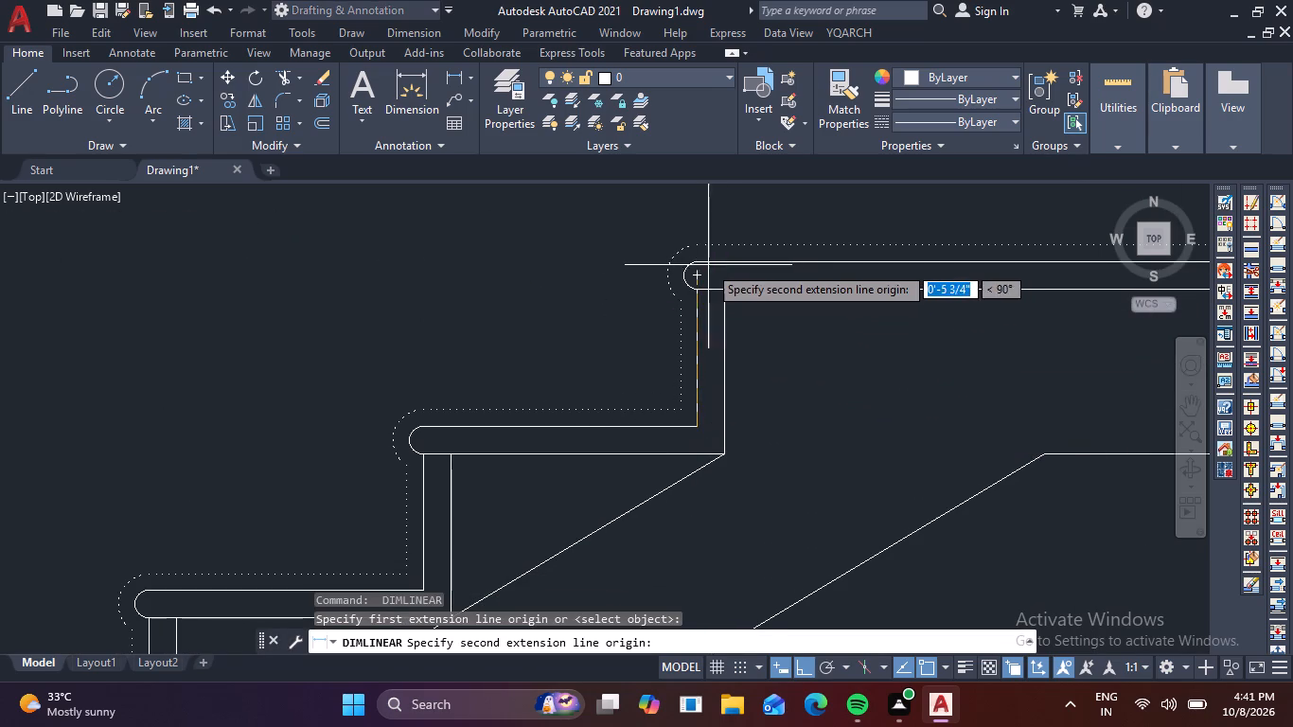
click(697, 263)
scroll(509, 300, down, 3)
middle_drag(296, 369, 302, 371)
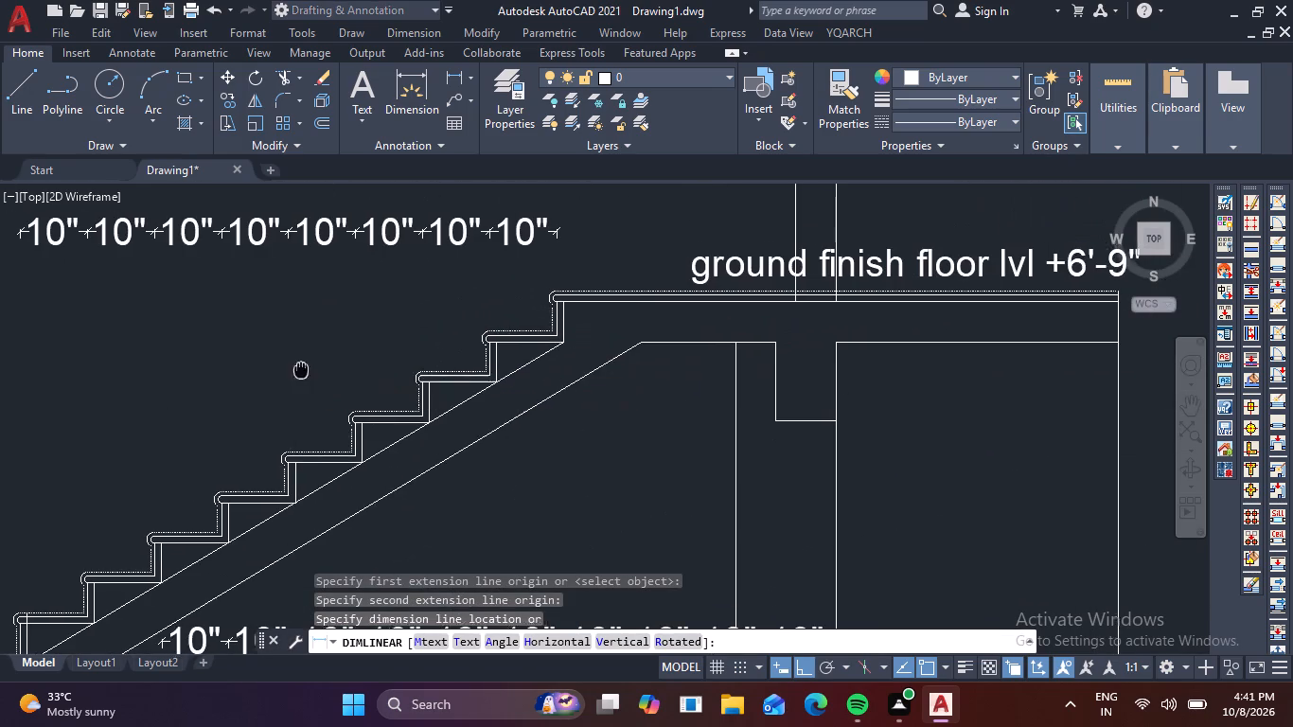
middle_drag(302, 371, 884, 375)
scroll(504, 339, up, 4)
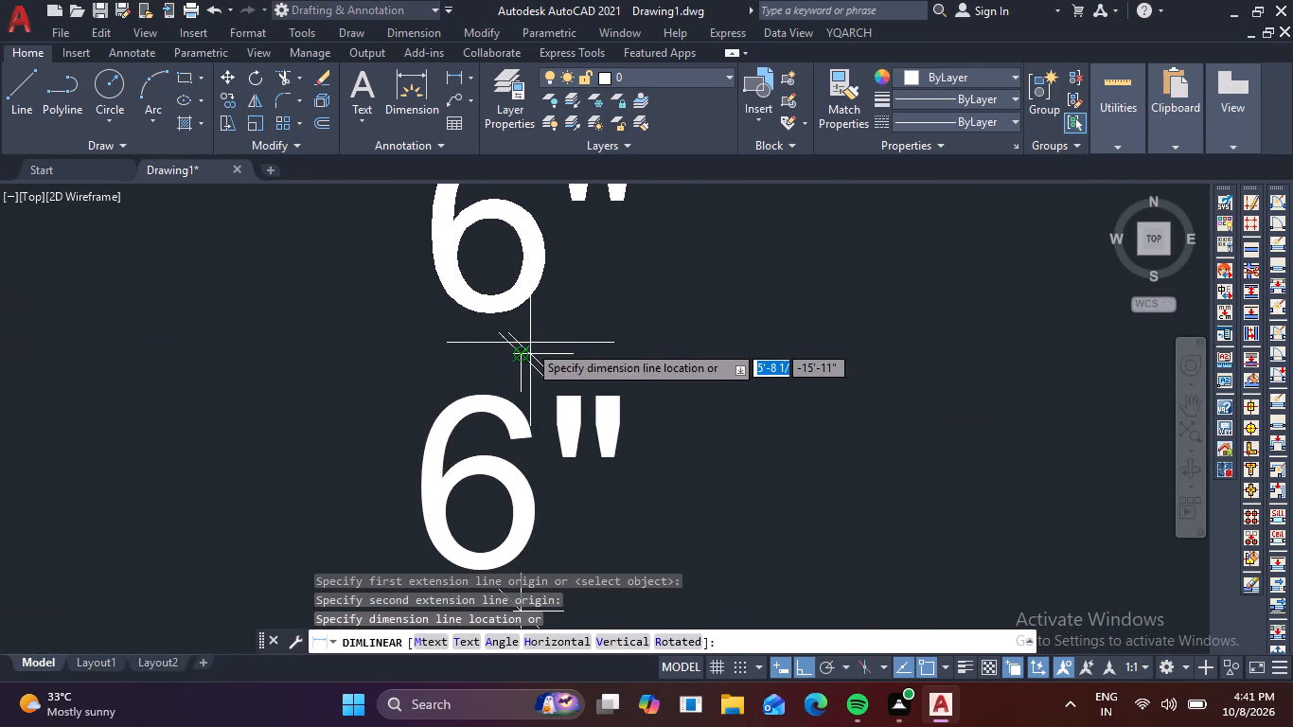
click(520, 352)
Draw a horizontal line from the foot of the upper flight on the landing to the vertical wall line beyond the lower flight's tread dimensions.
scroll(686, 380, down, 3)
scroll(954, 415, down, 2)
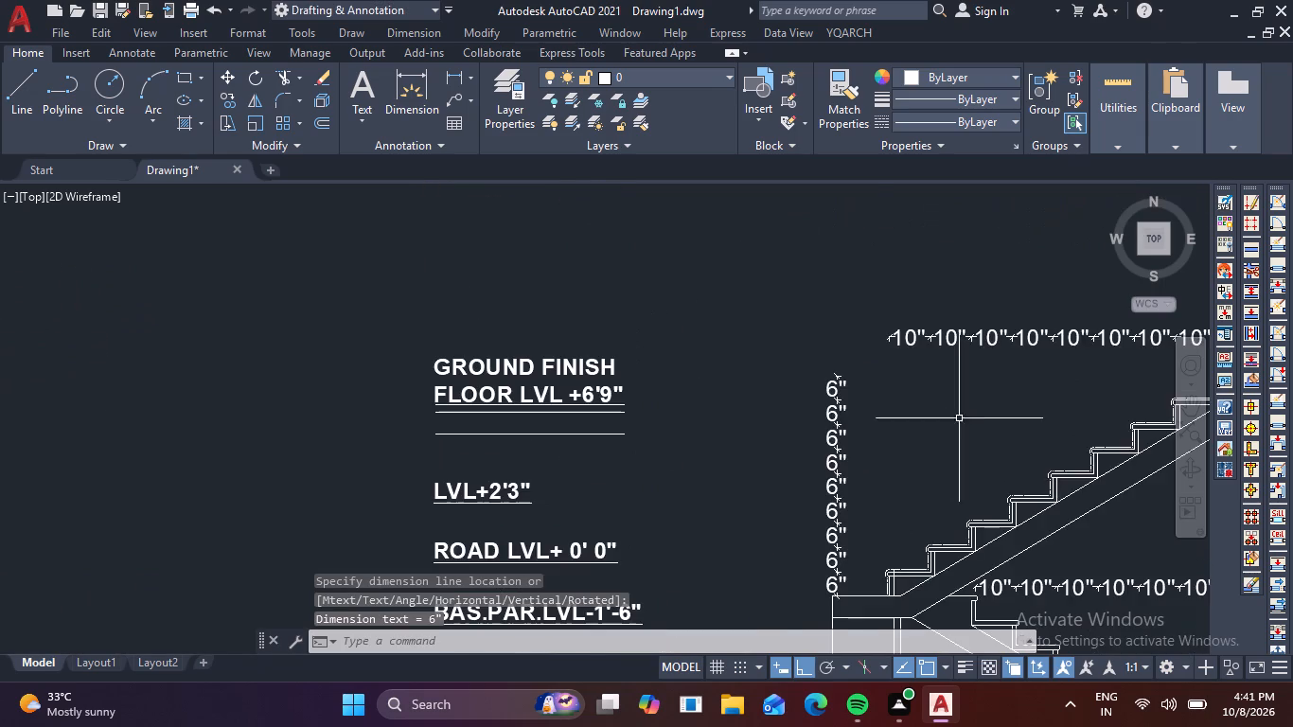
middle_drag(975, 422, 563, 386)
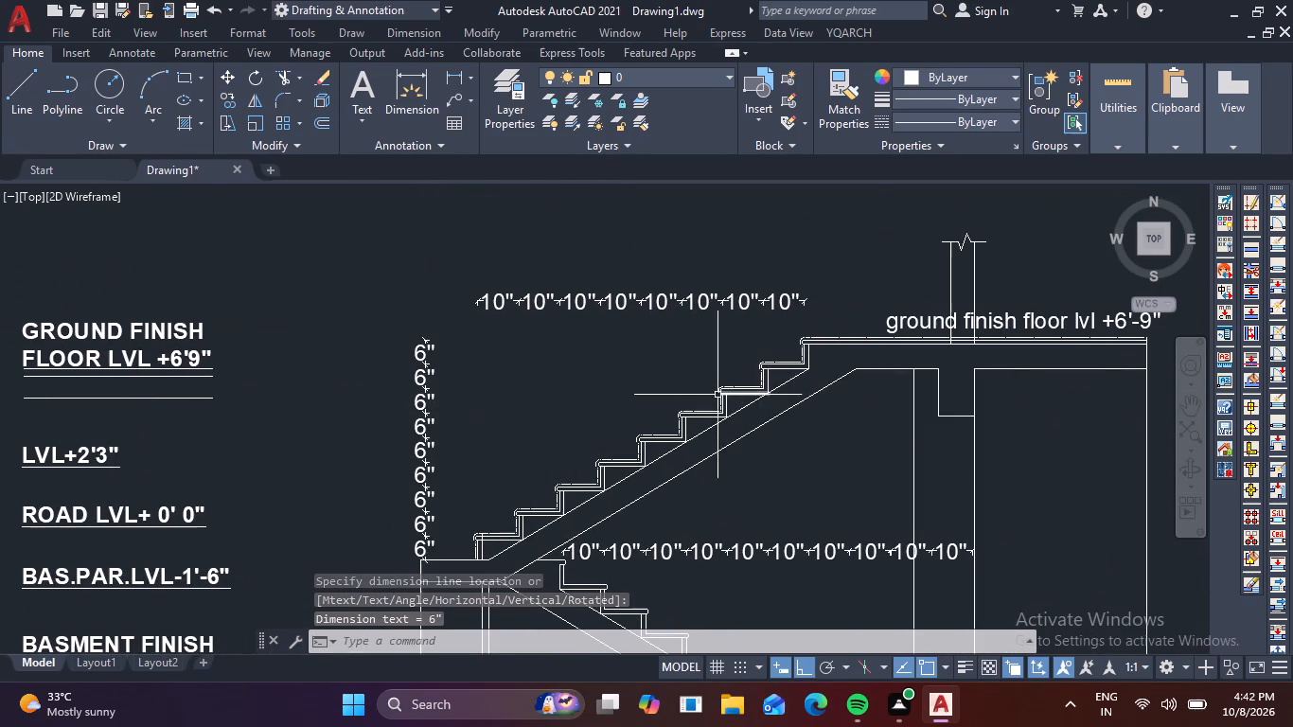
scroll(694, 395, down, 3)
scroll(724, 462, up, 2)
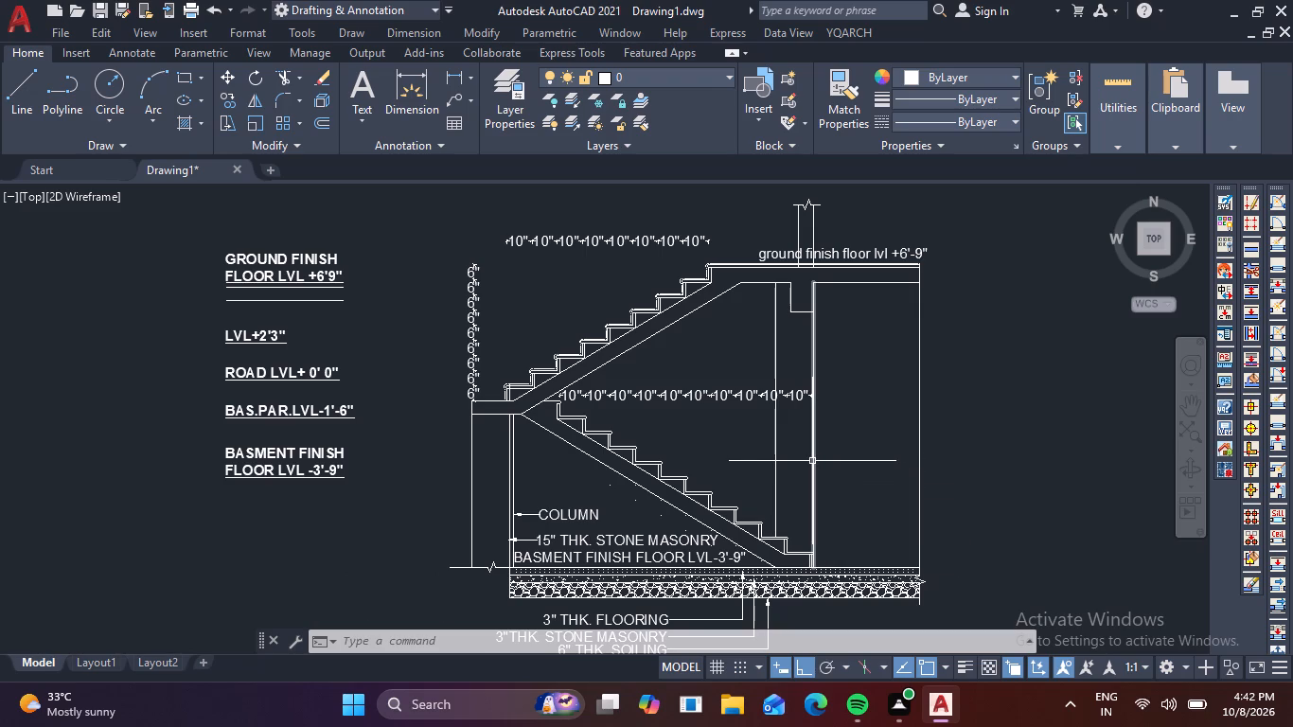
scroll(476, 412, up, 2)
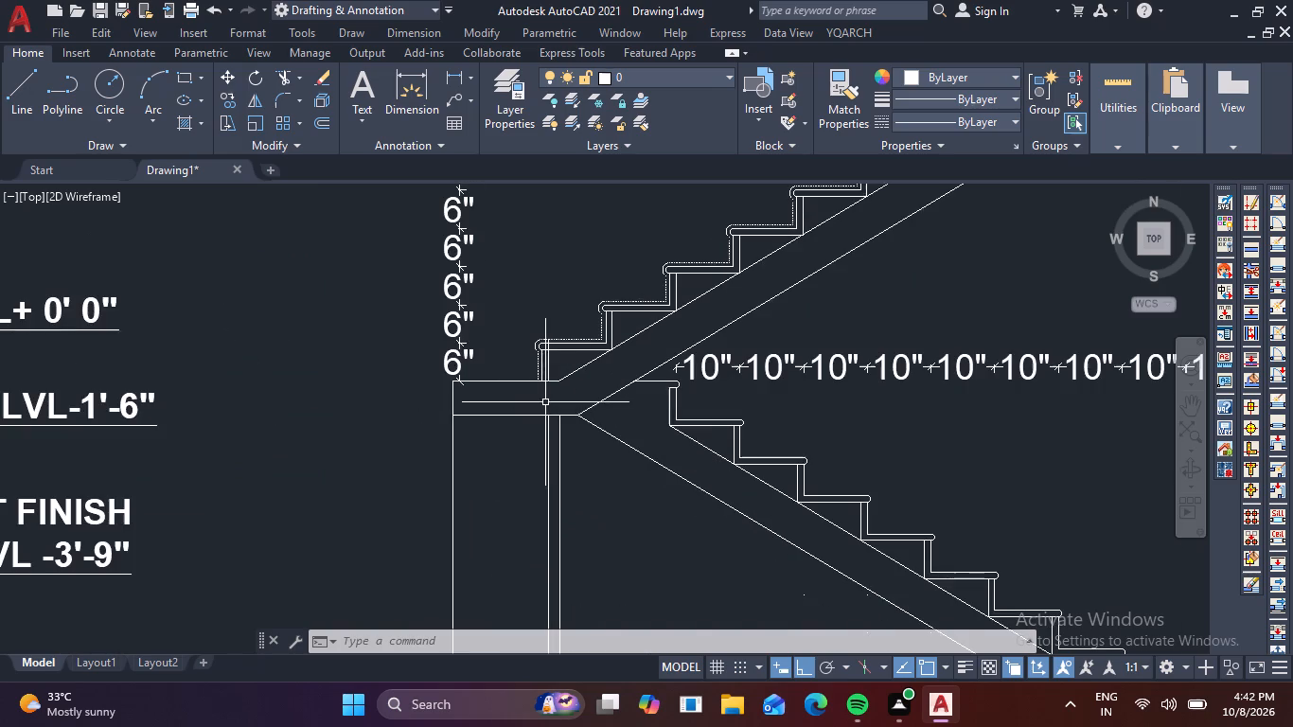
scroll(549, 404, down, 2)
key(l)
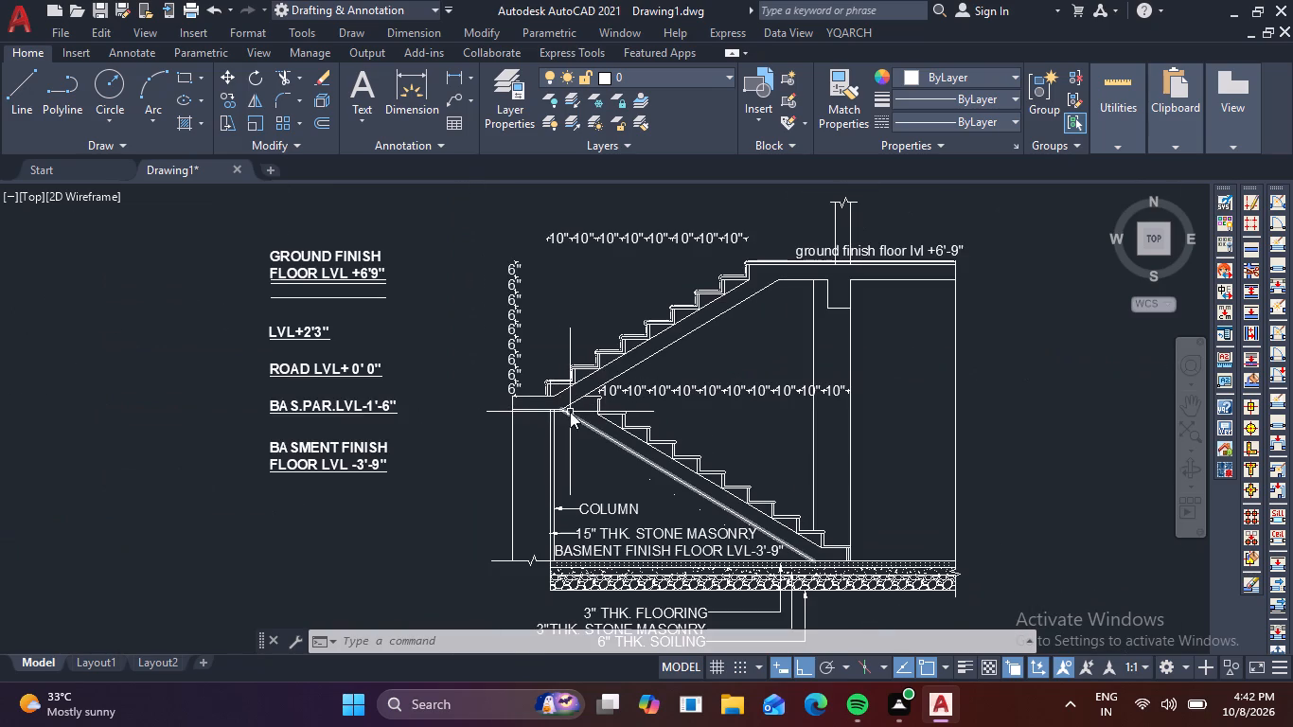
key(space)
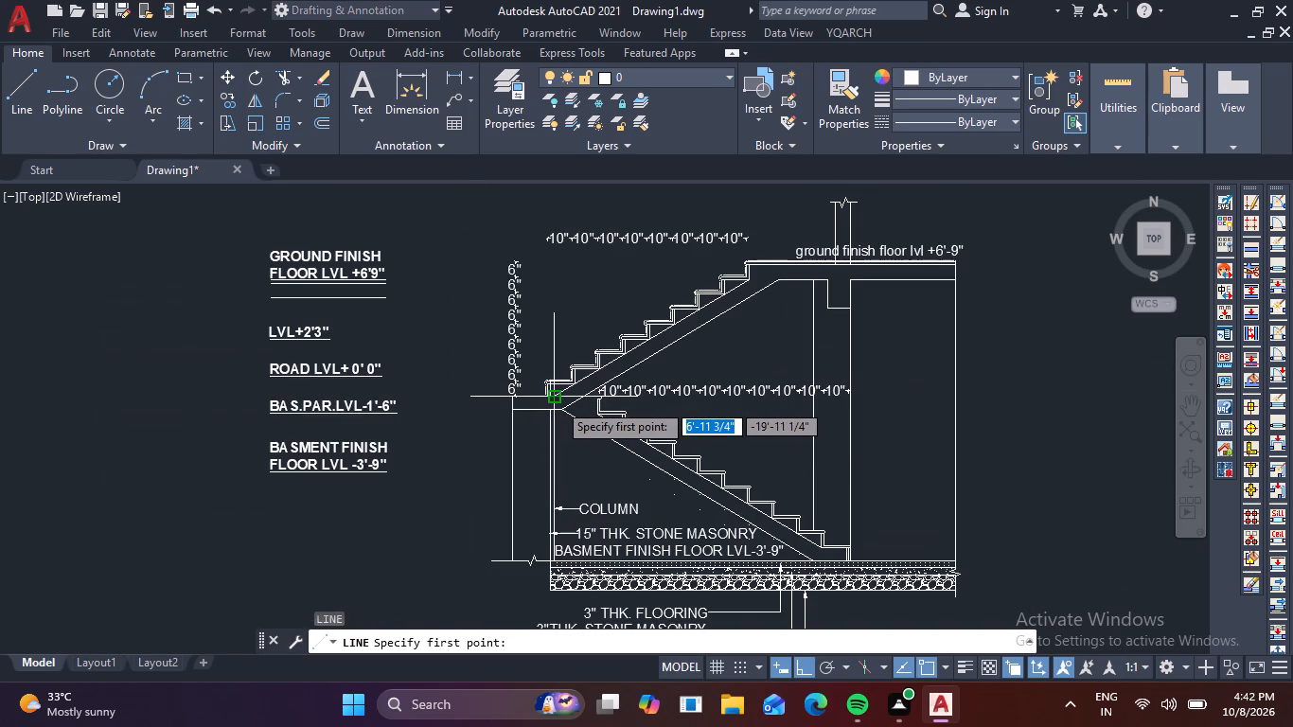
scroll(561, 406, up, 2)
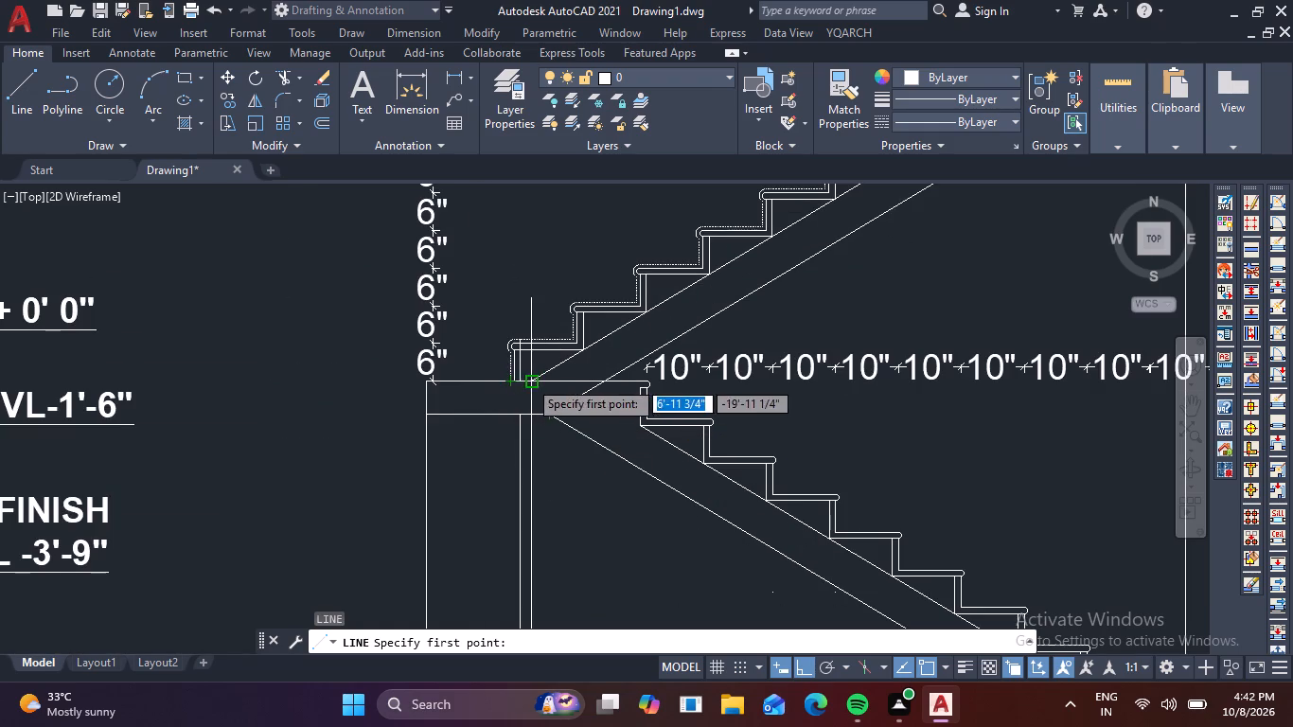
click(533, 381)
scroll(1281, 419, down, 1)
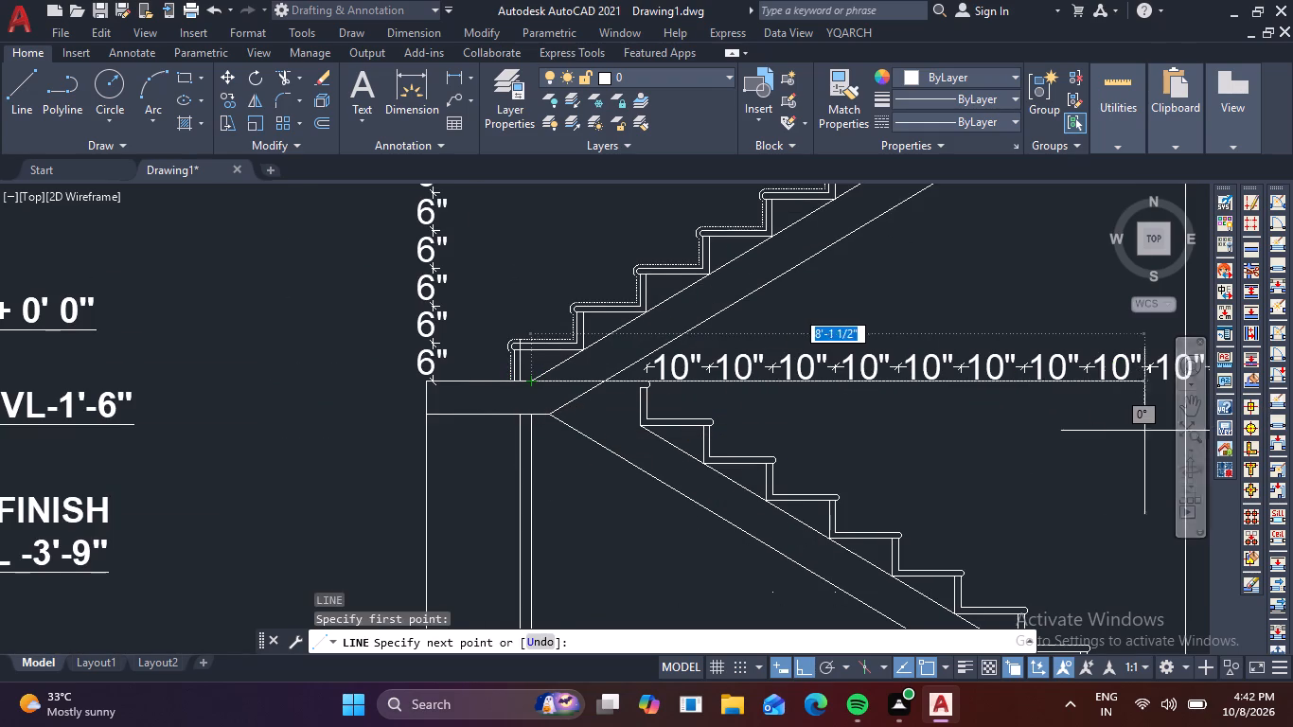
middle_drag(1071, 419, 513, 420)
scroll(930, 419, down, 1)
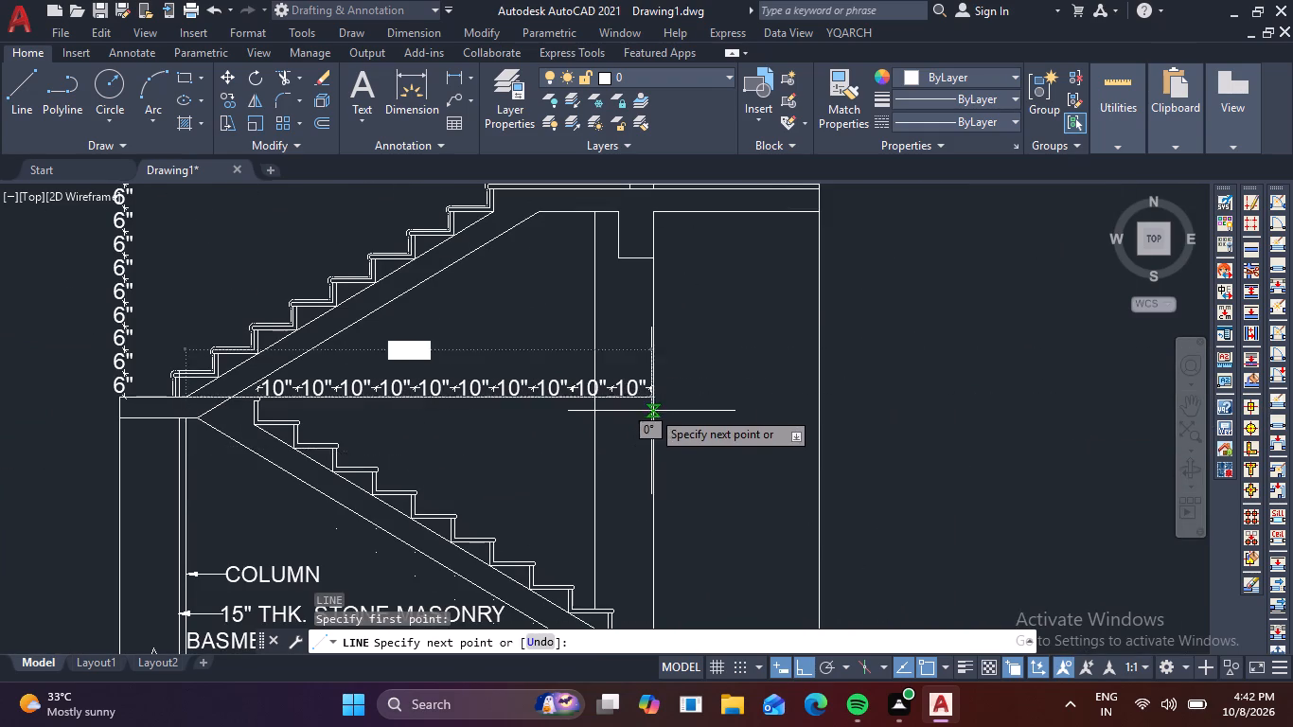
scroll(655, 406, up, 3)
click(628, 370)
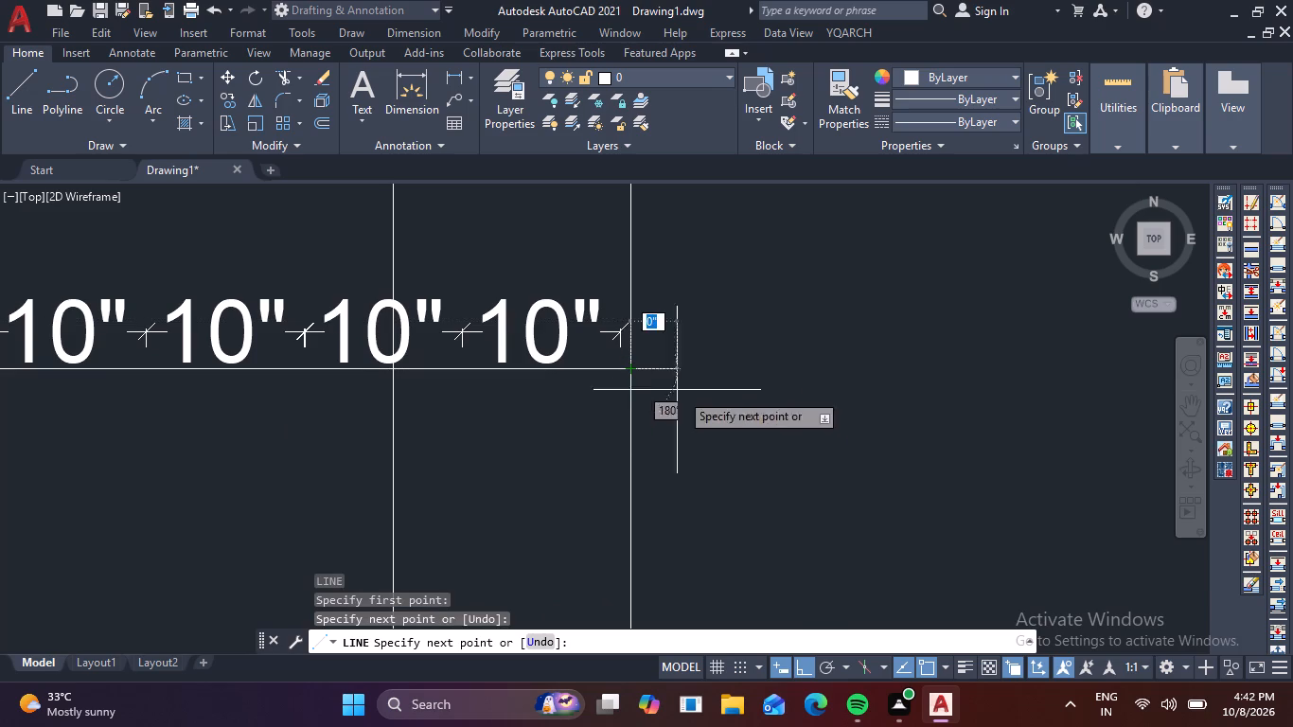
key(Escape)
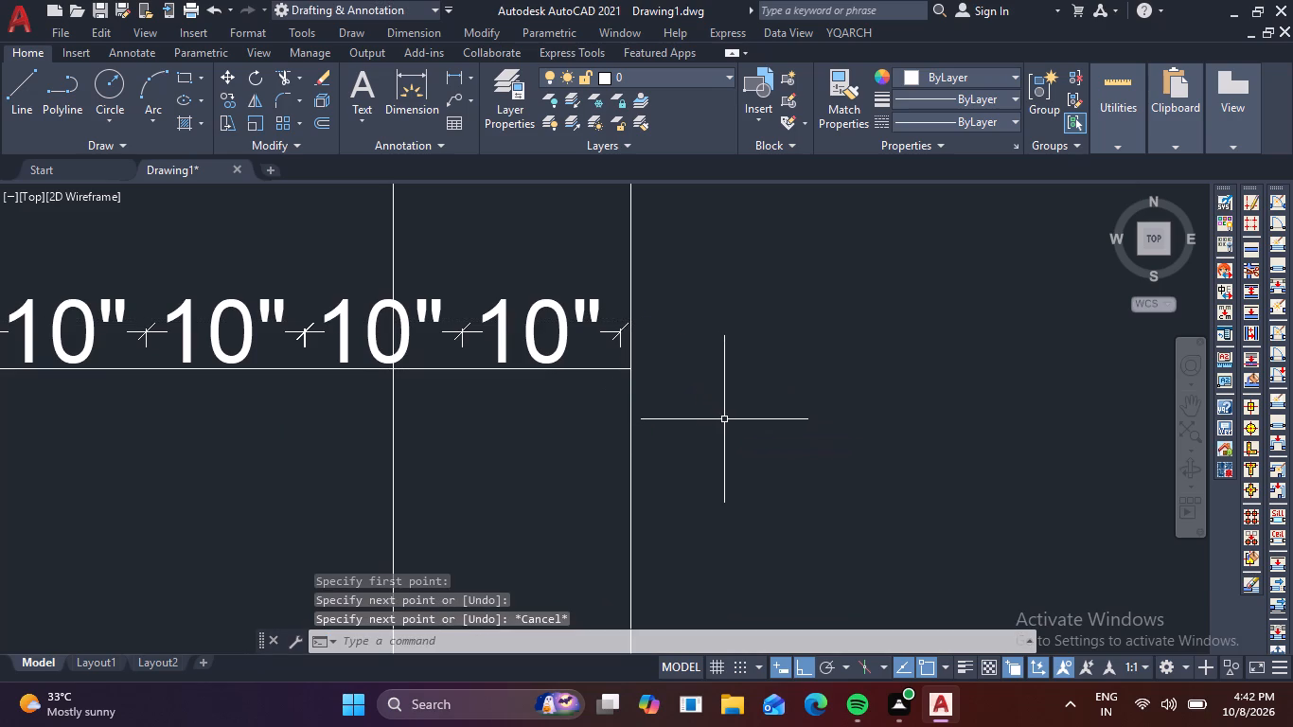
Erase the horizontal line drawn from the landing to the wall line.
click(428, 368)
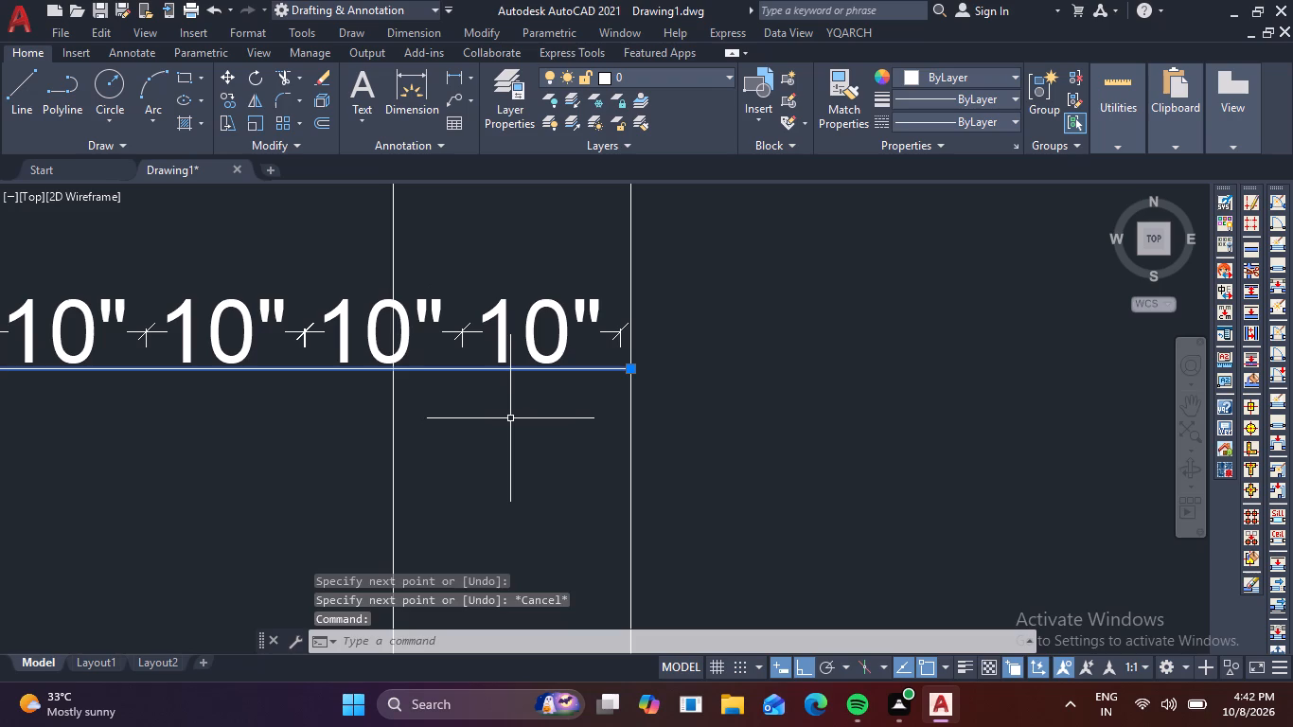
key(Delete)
Add a horizontal linear dimension from the landing's outer end to the far wall line, placed just below the lower flight's tread dimensions.
key(d)
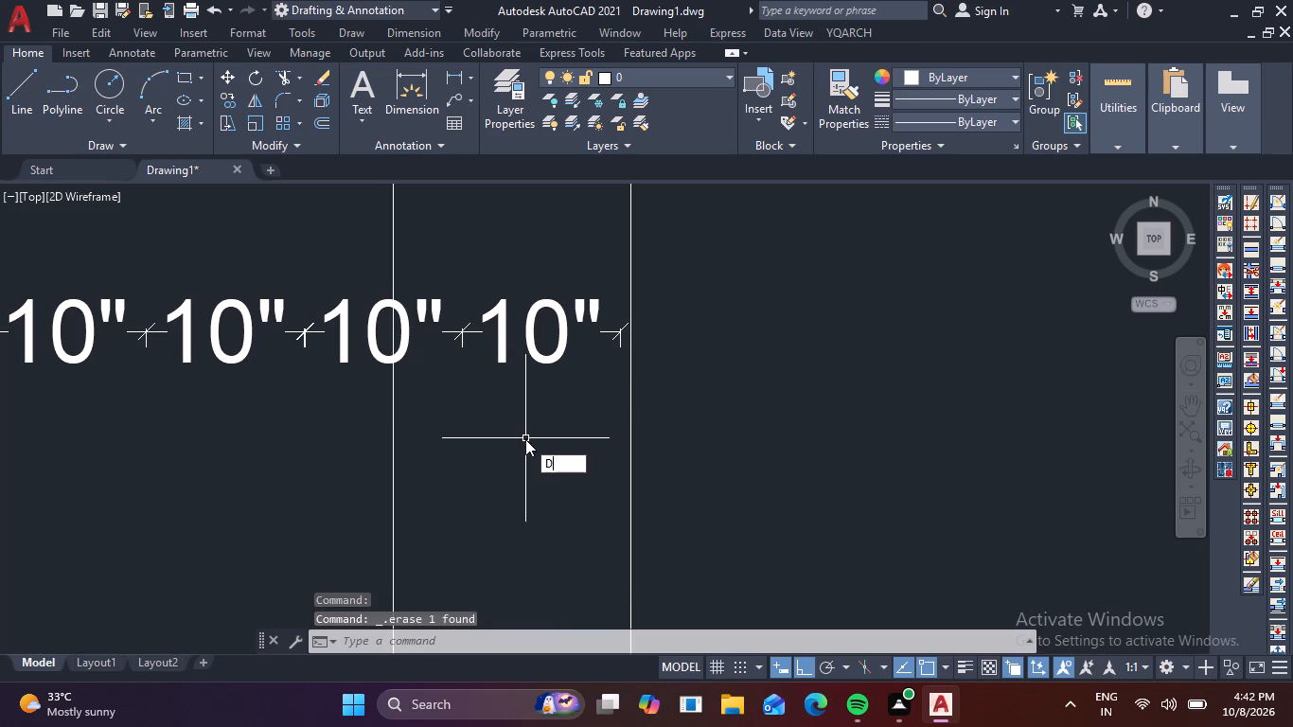
key(l)
text(I)
key(space)
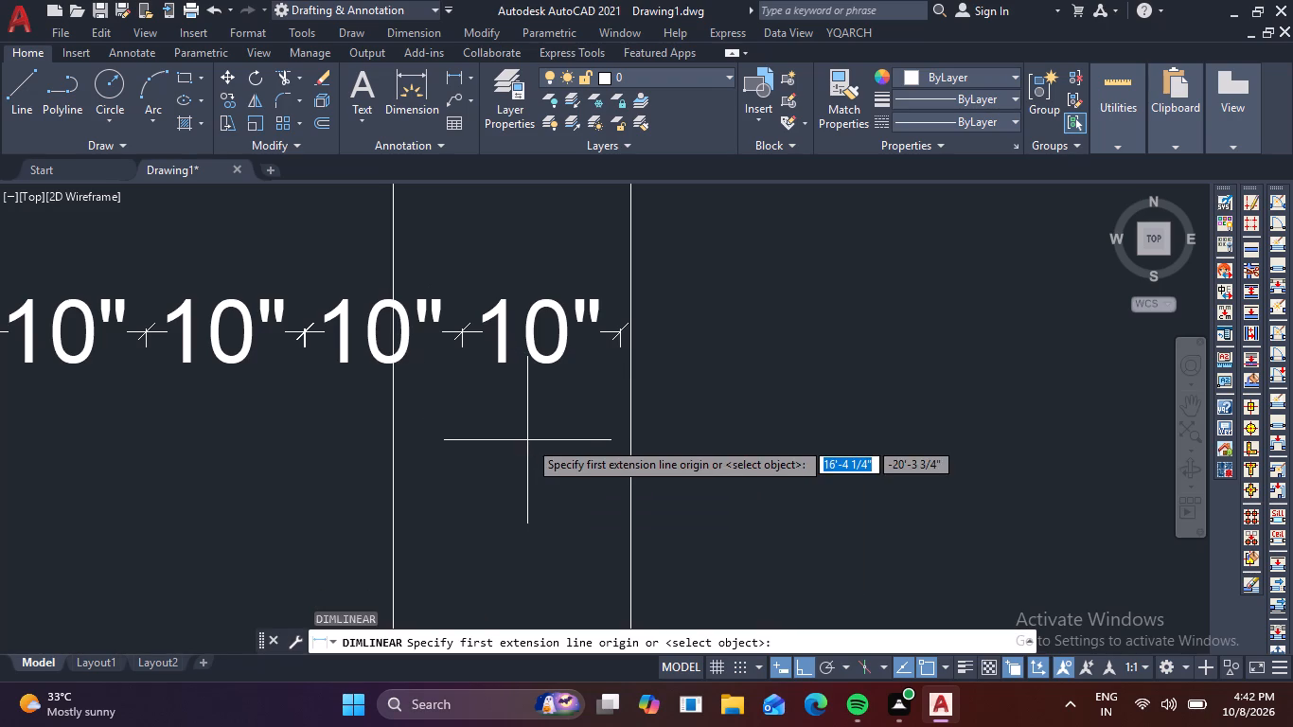
scroll(498, 430, down, 3)
middle_drag(370, 452, 696, 475)
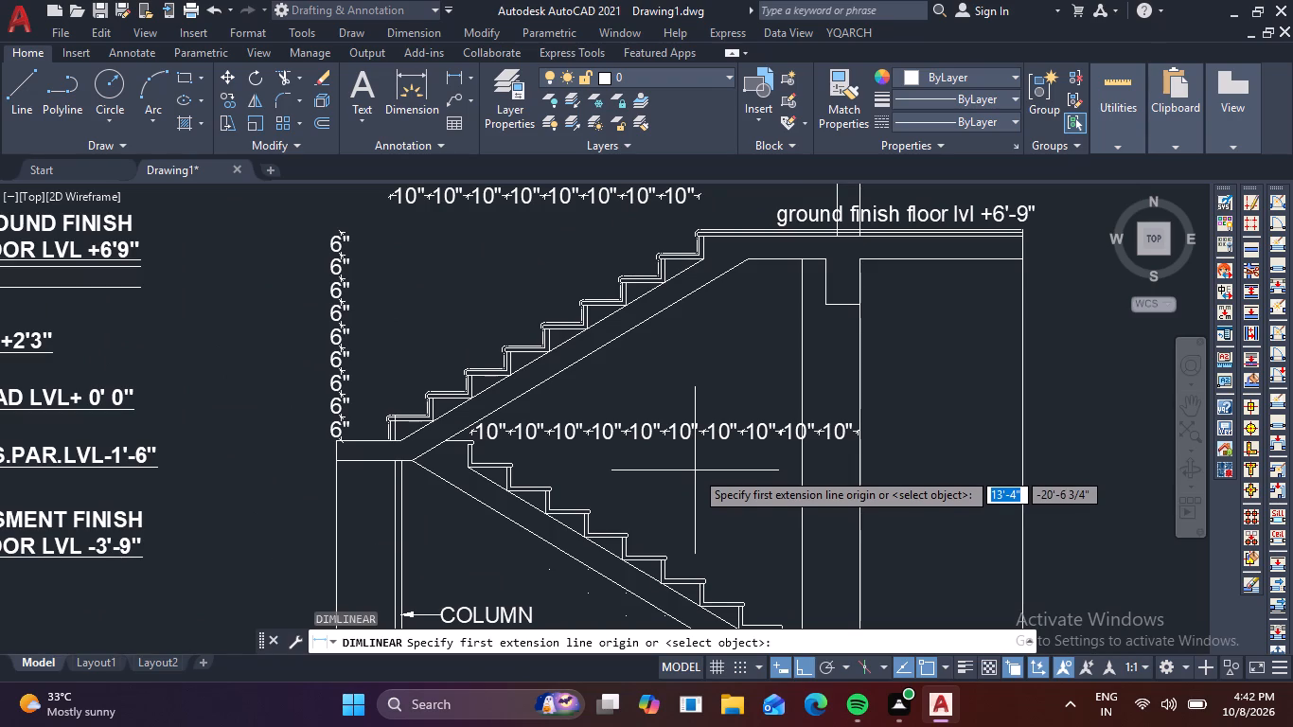
click(330, 445)
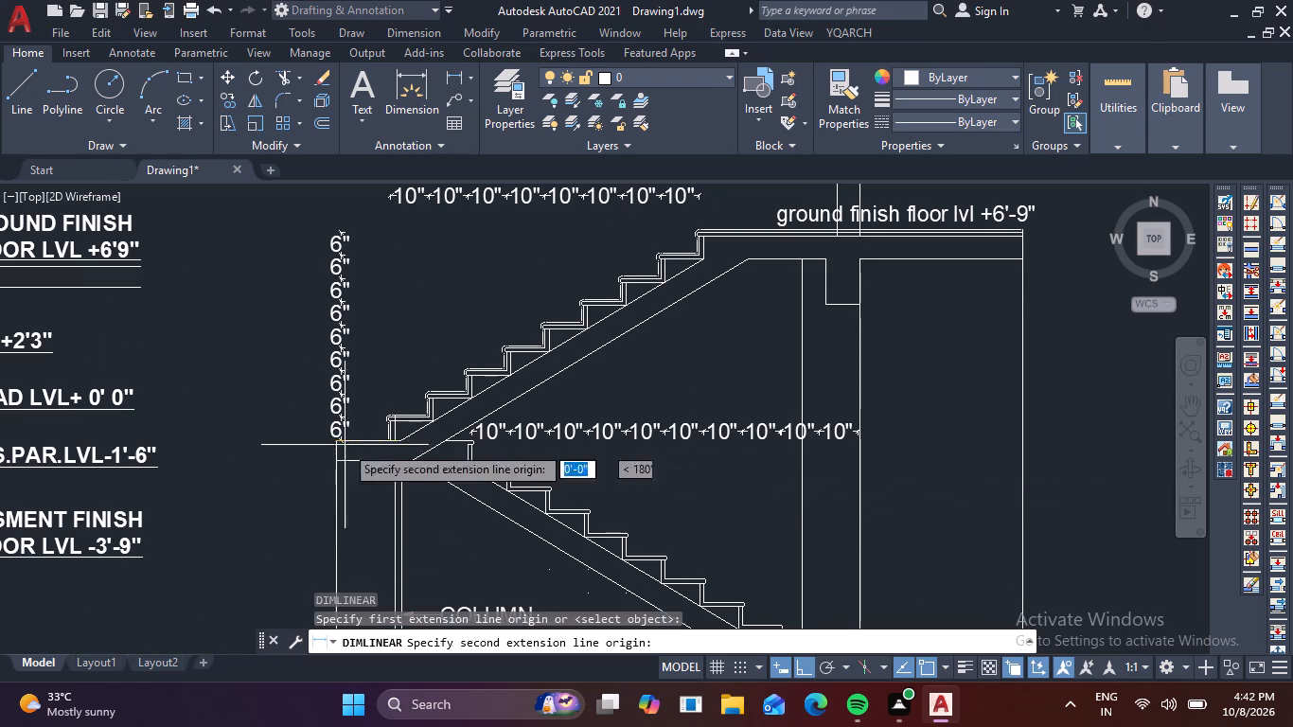
click(859, 444)
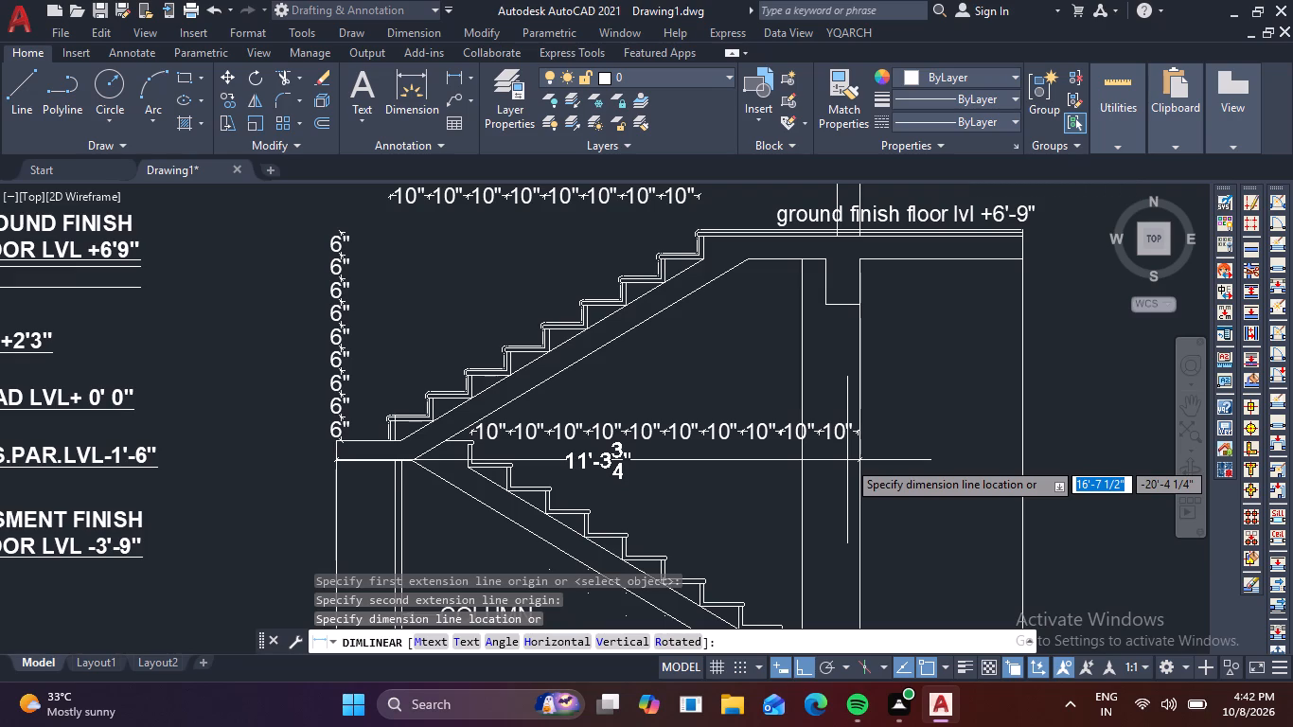
click(847, 460)
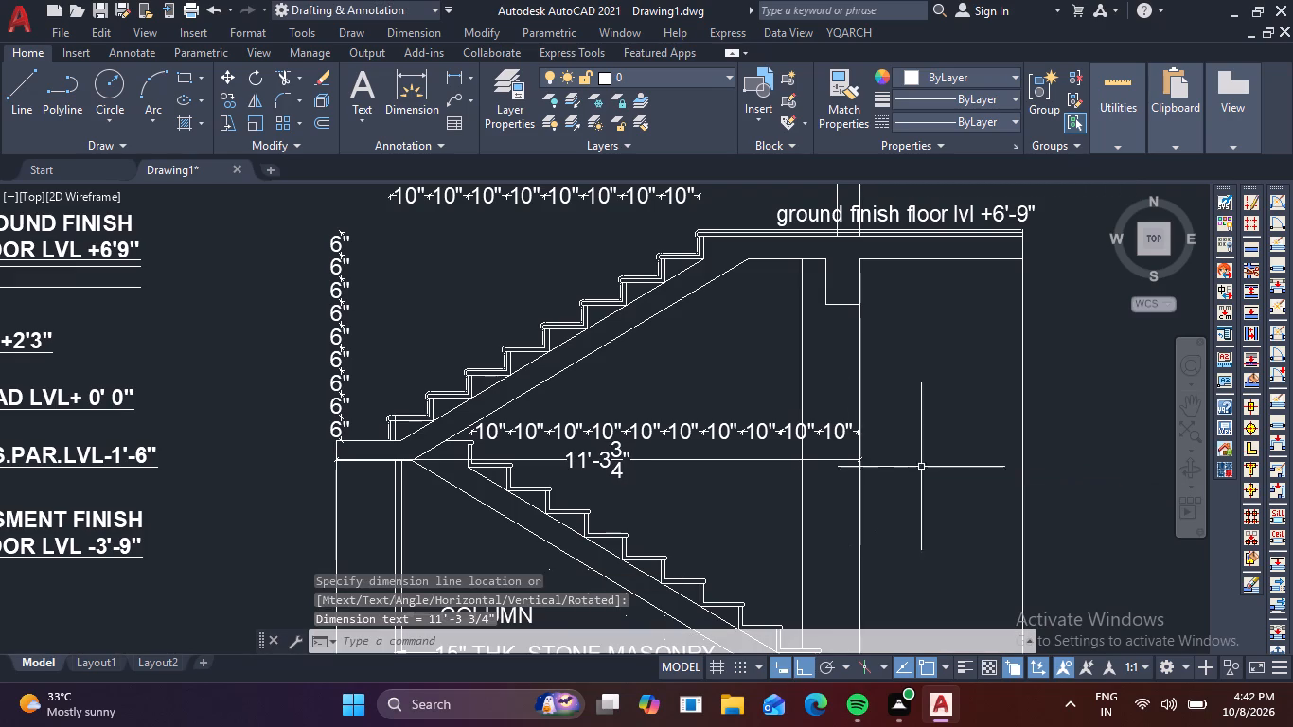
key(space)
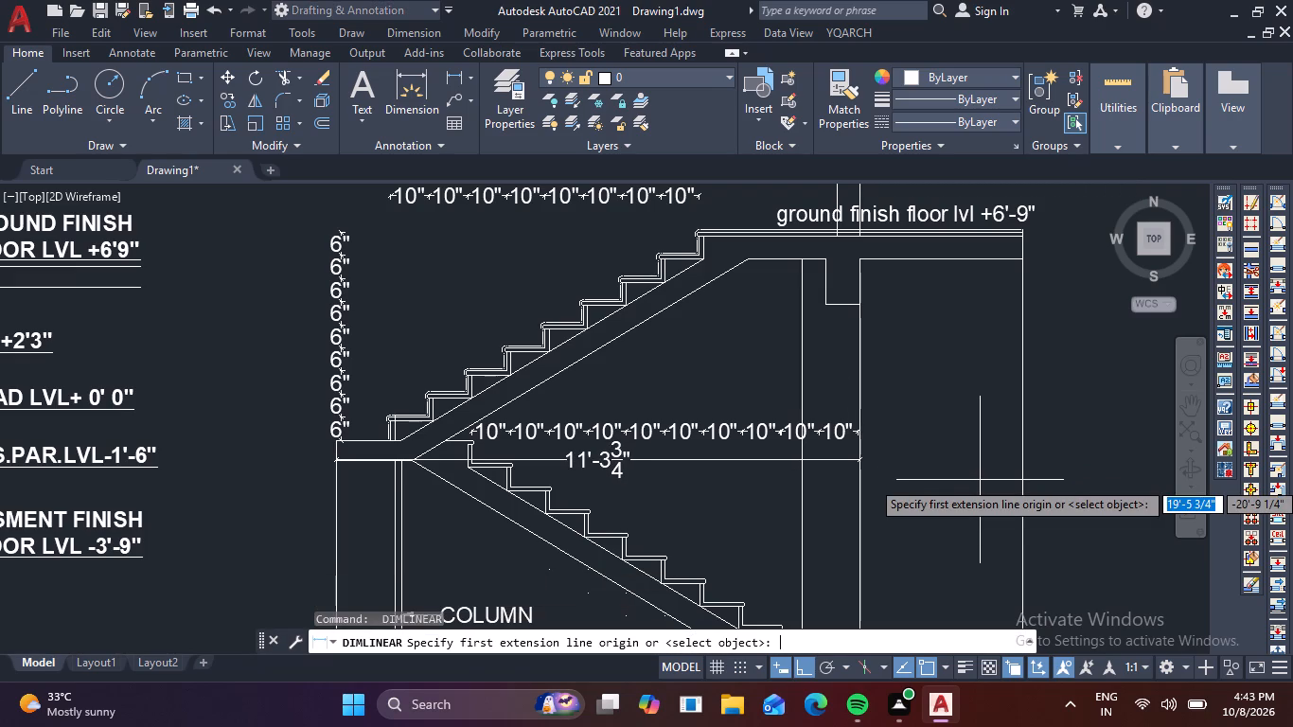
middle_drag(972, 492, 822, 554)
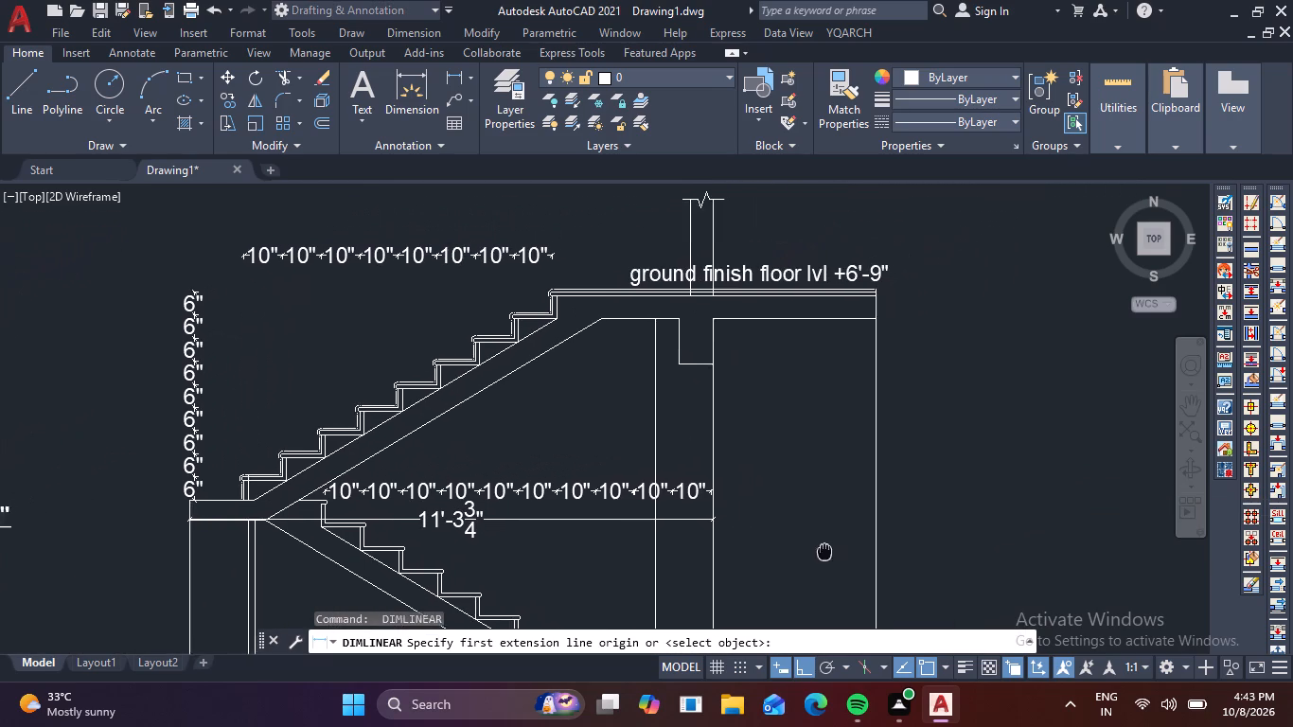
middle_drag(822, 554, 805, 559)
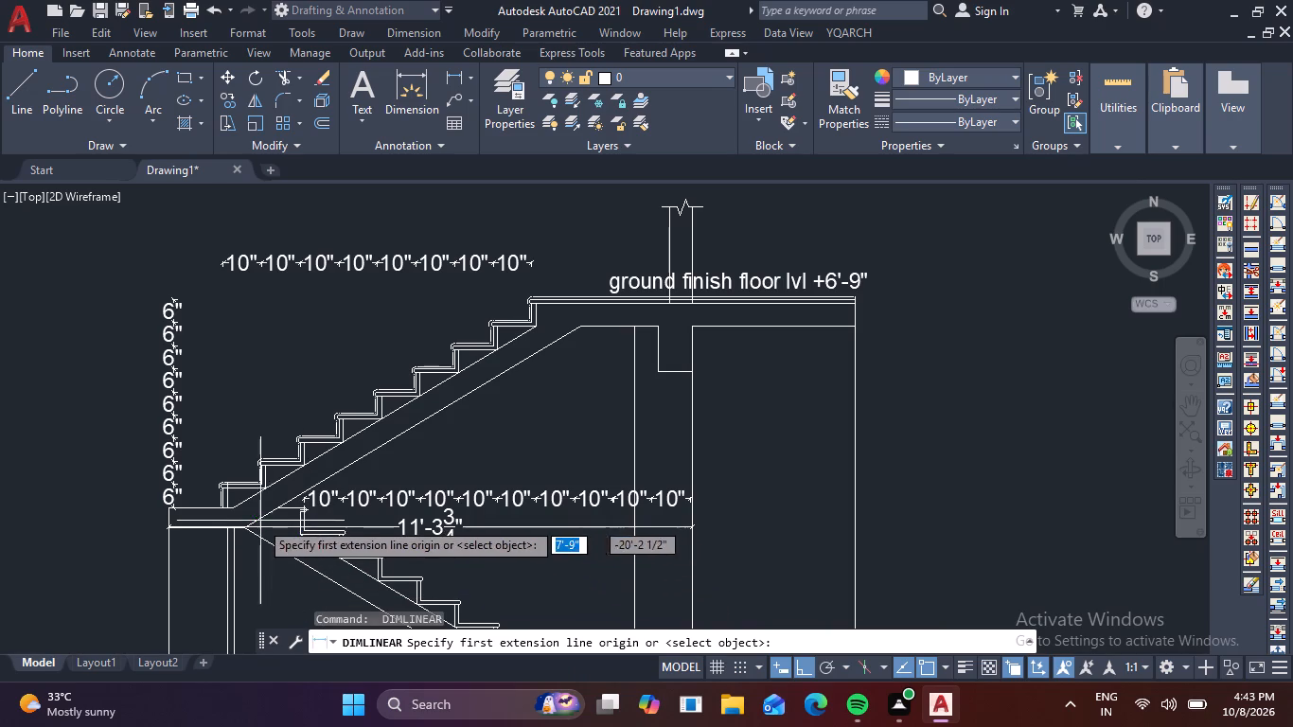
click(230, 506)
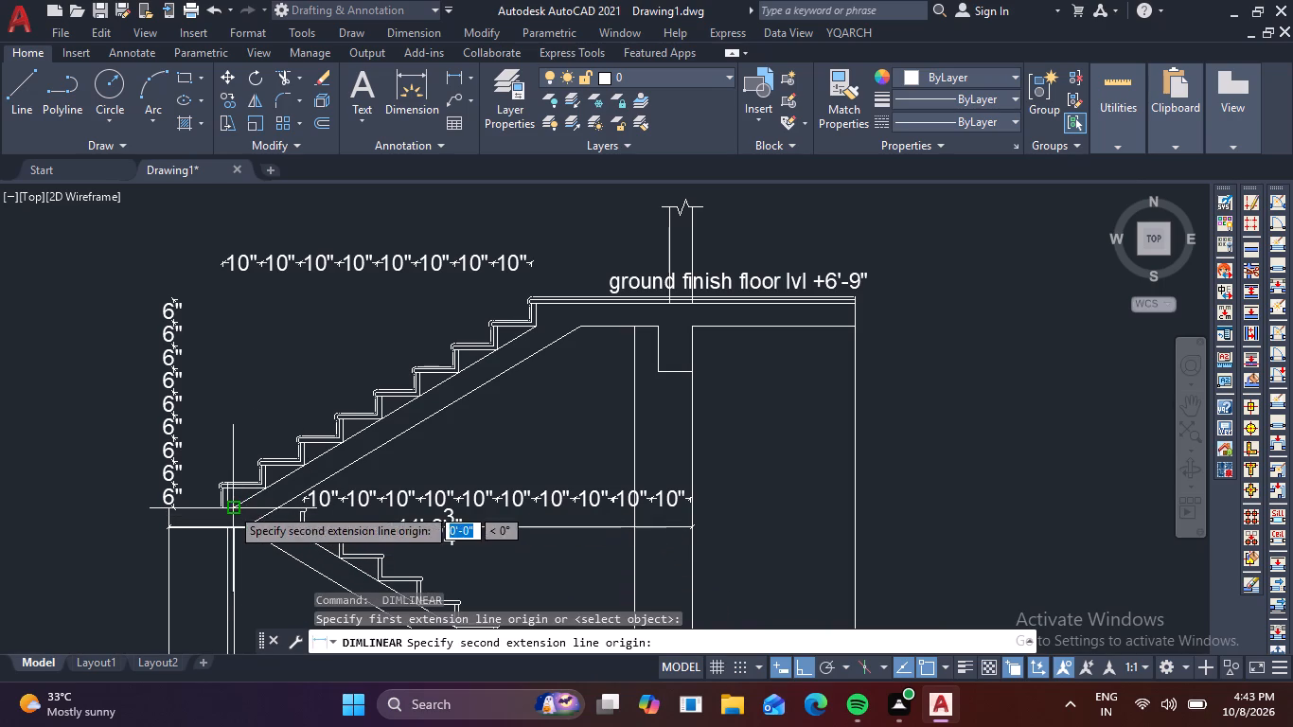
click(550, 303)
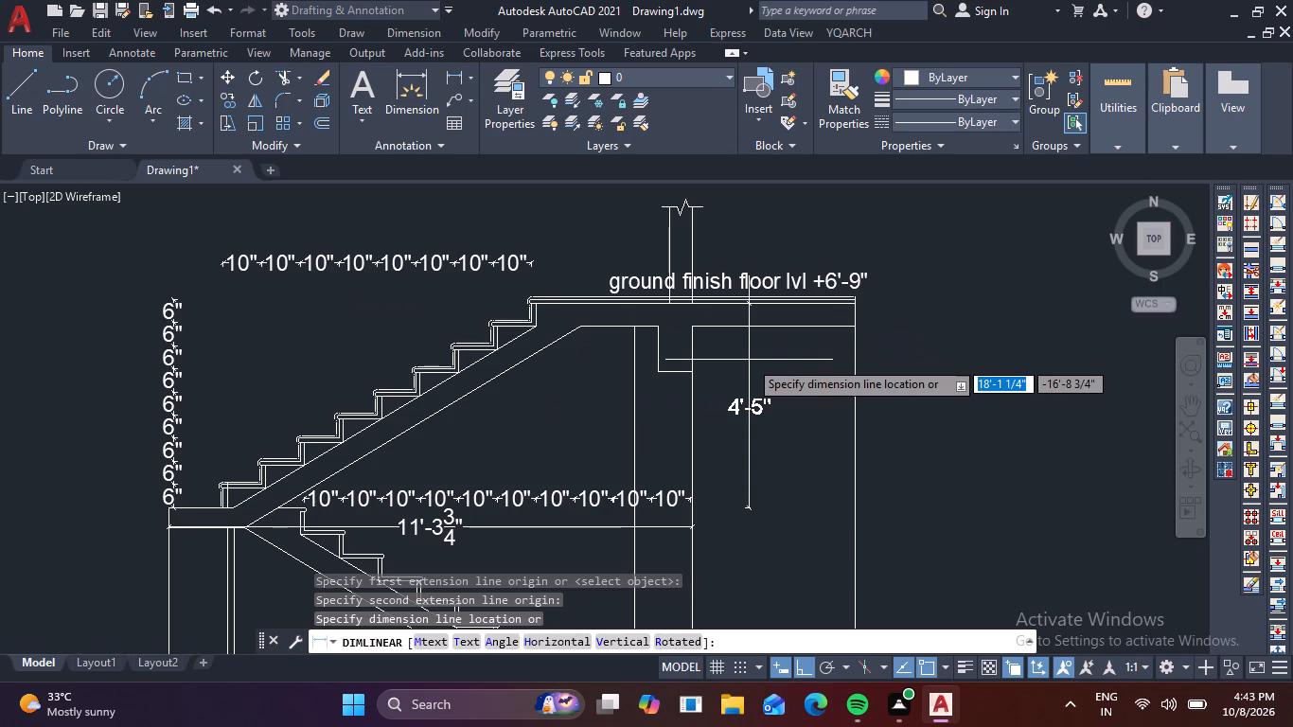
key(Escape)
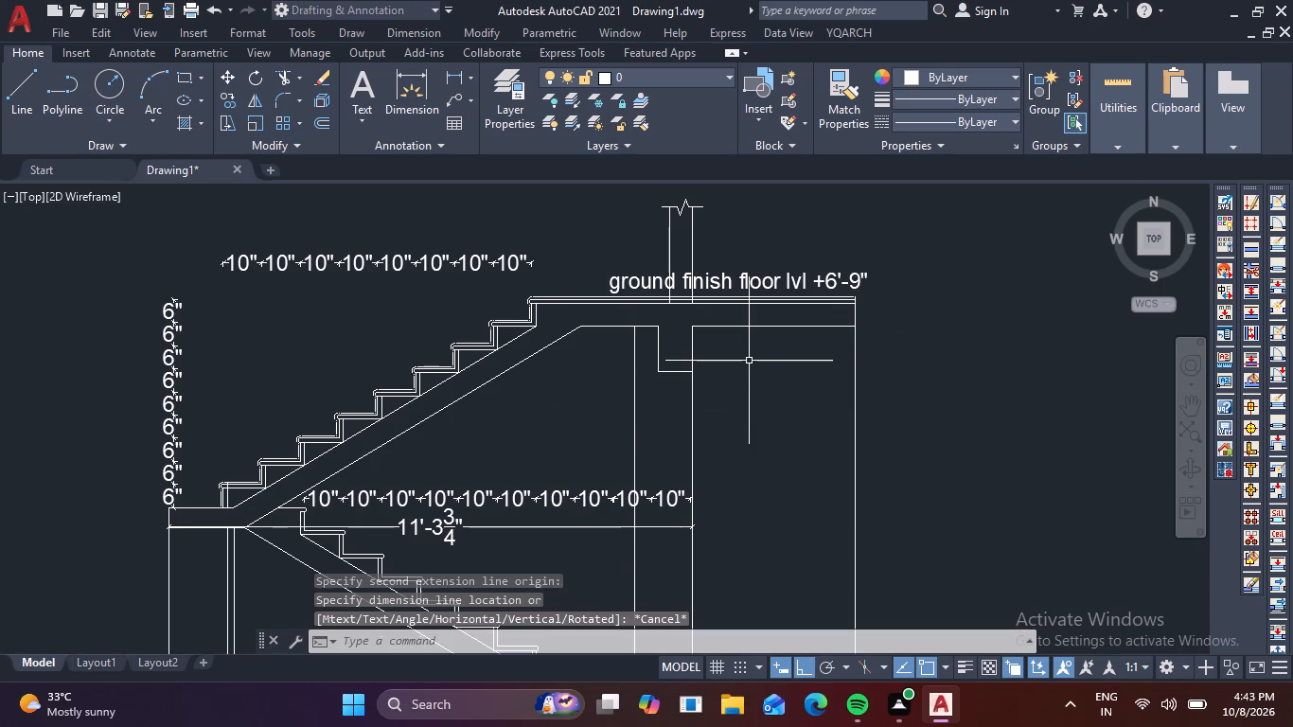
Add a vertical linear dimension from the basement finish floor line to the underside of the upper slab, just beyond the wall line.
key(space)
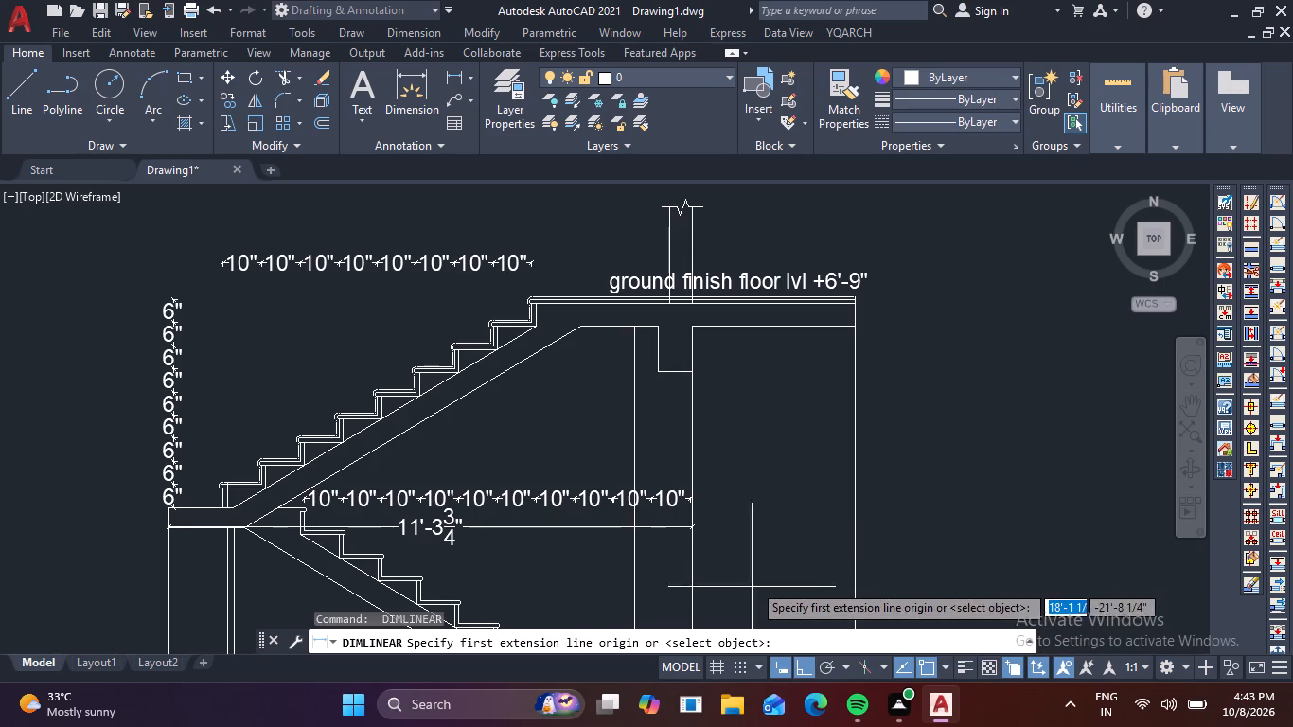
scroll(763, 564, down, 2)
middle_drag(770, 566, 763, 409)
scroll(738, 489, up, 3)
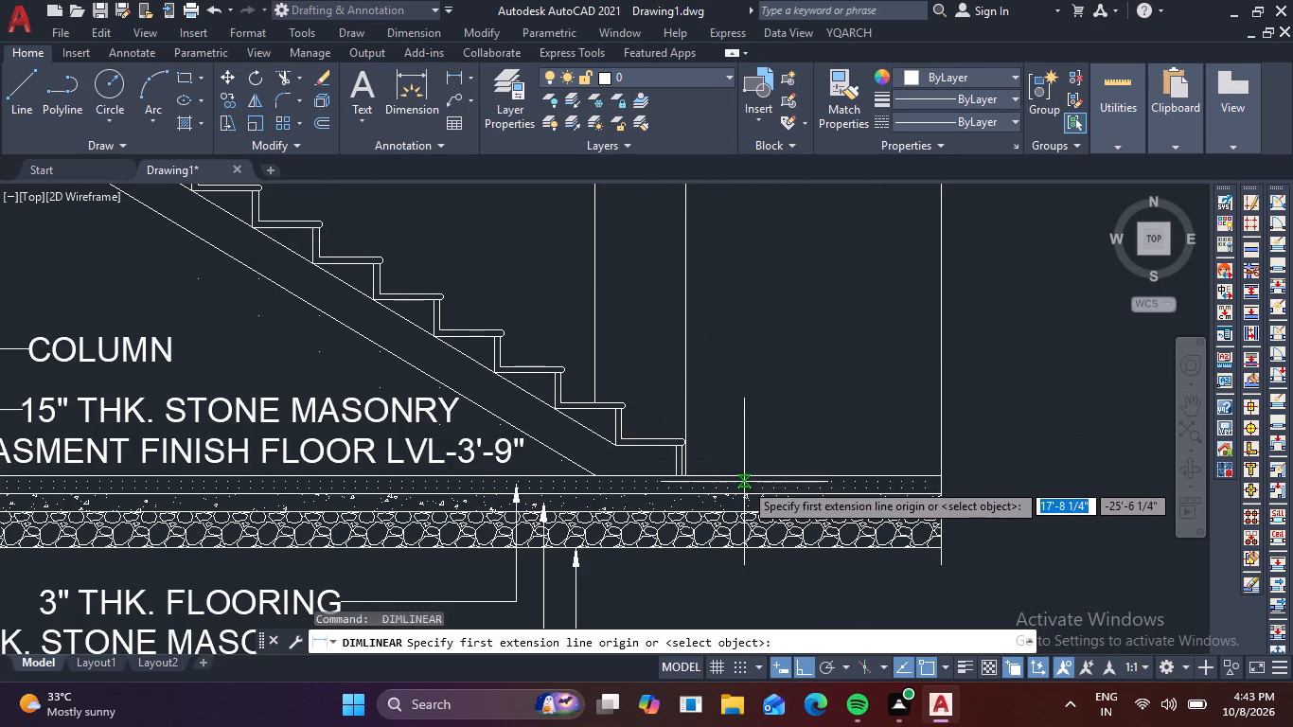
click(742, 475)
middle_drag(766, 372, 785, 676)
scroll(792, 398, up, 2)
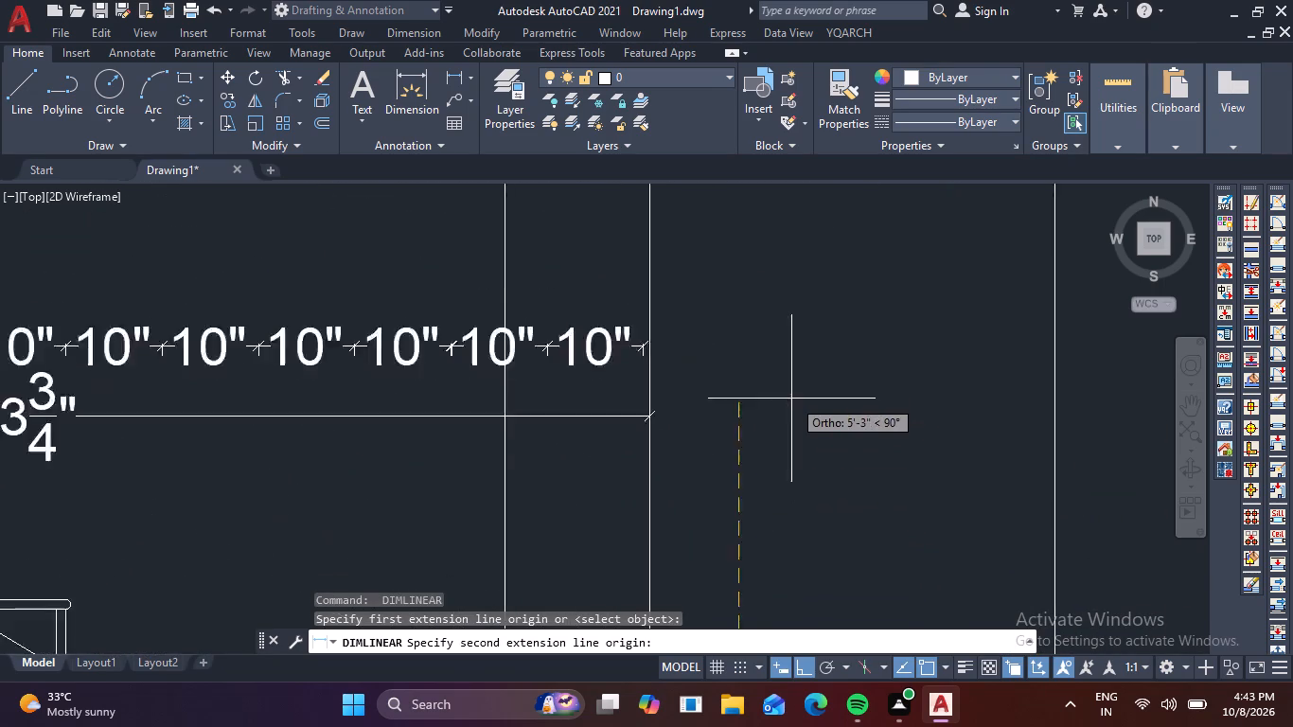
scroll(790, 400, up, 1)
scroll(790, 401, down, 7)
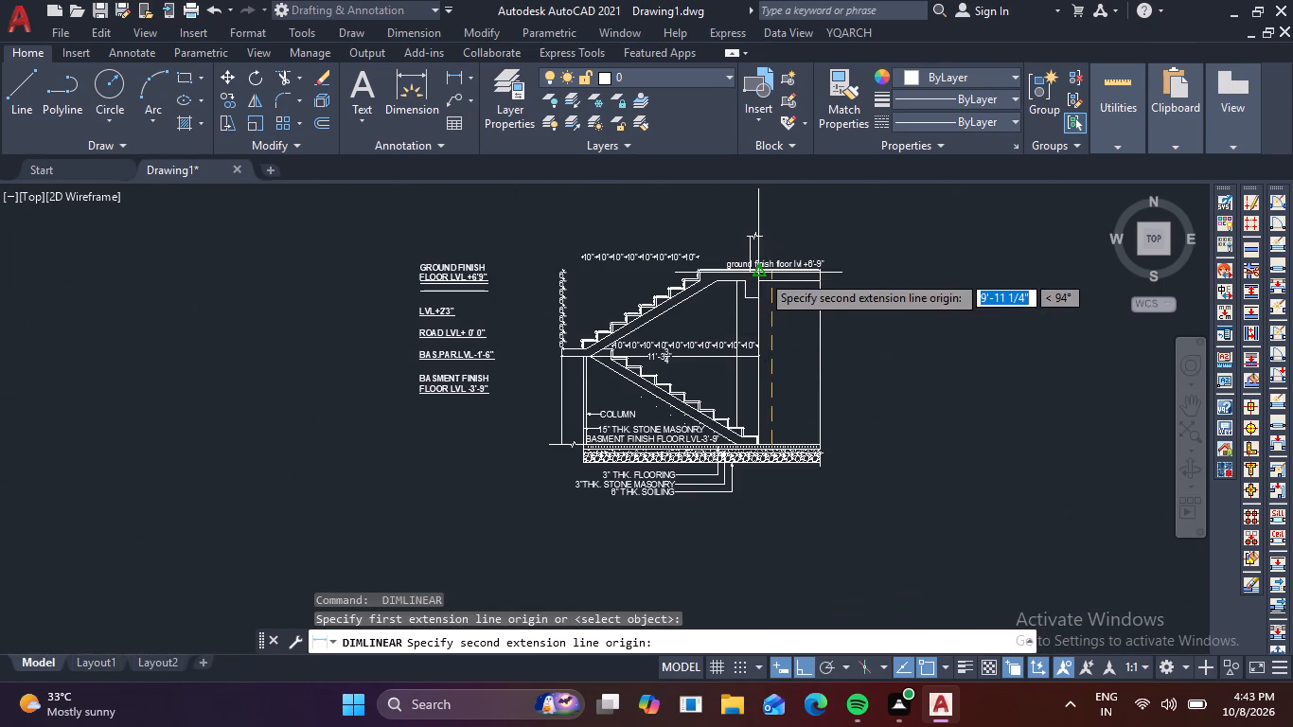
scroll(770, 282, up, 3)
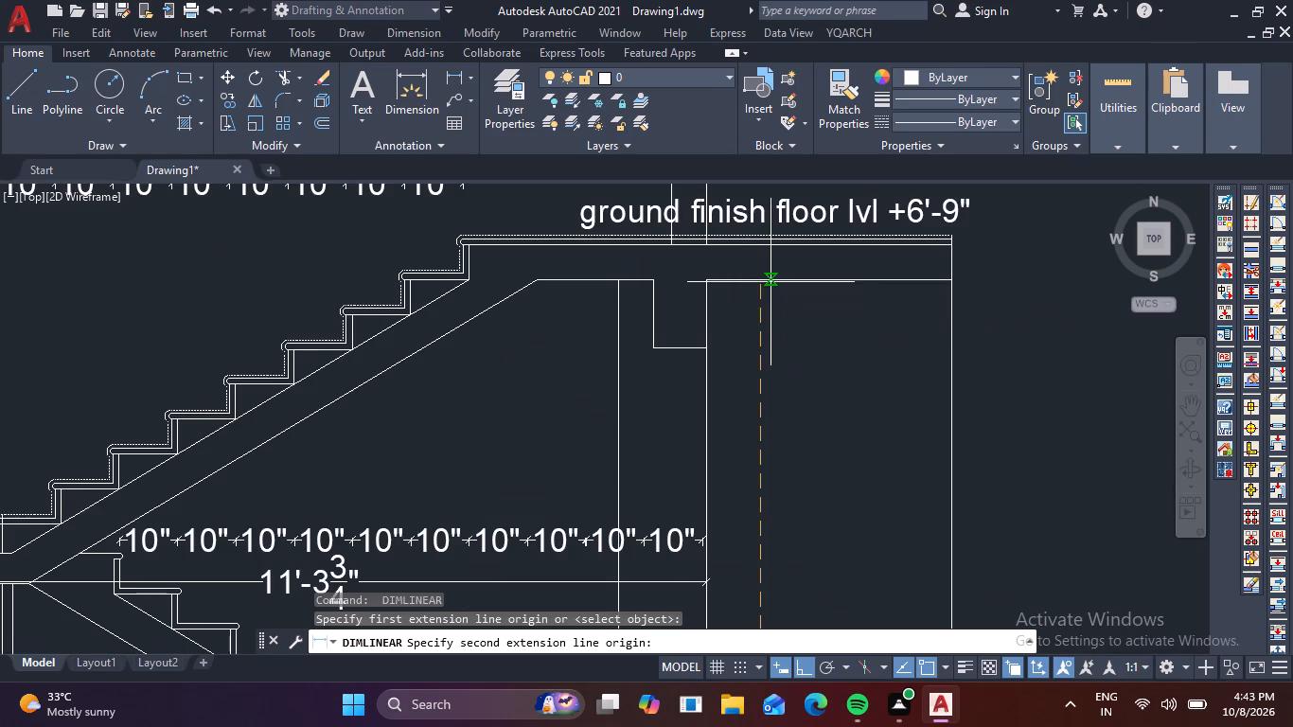
click(757, 280)
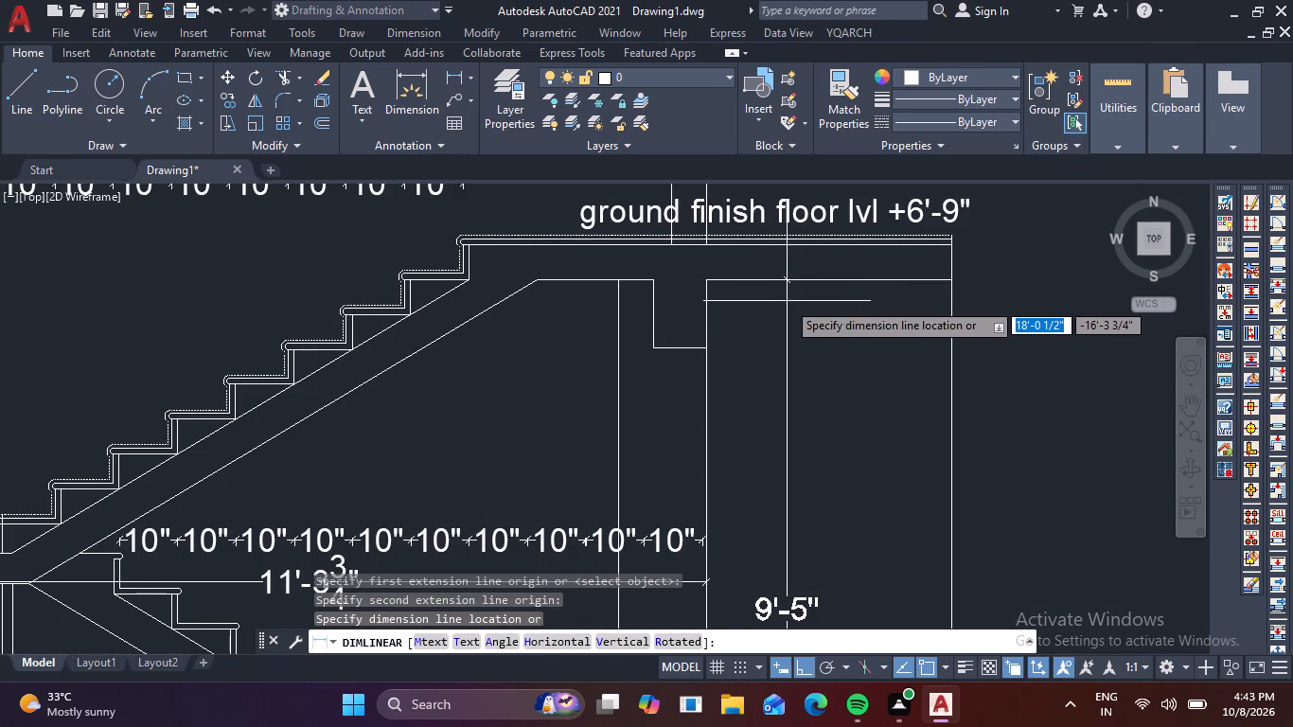
scroll(780, 301, down, 2)
scroll(771, 318, up, 2)
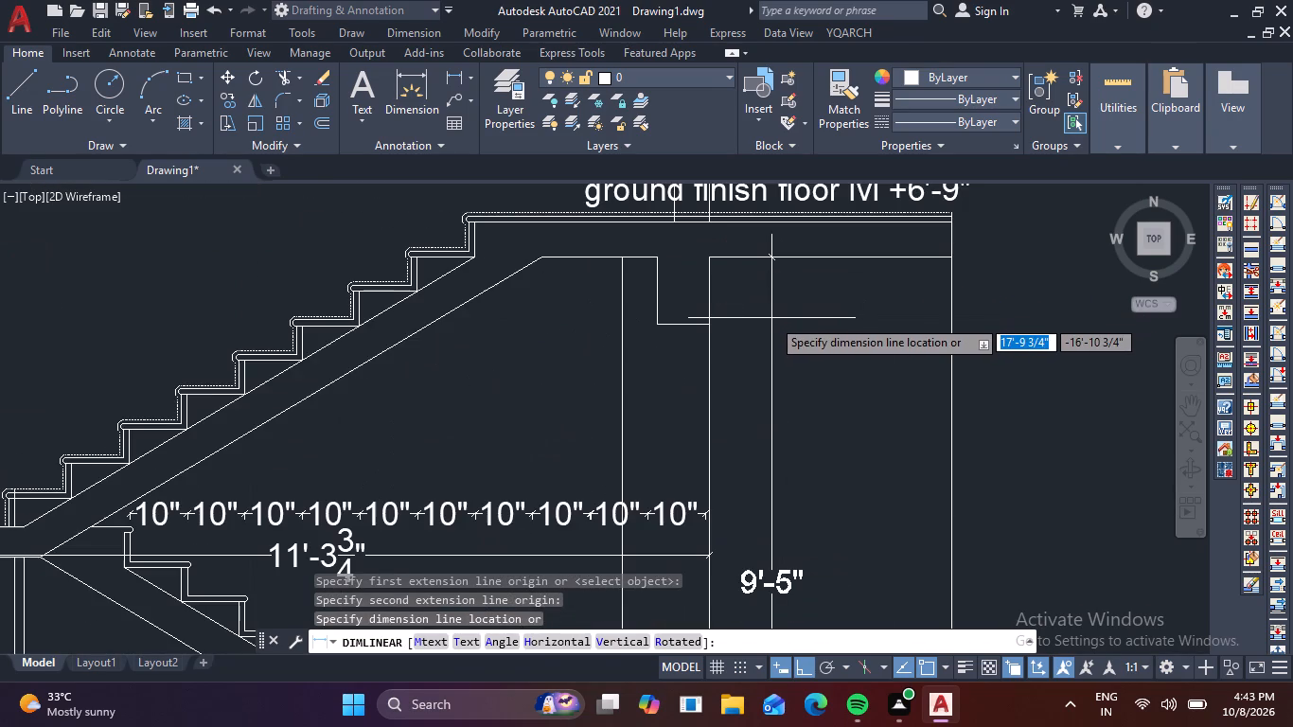
click(769, 317)
Add a second vertical linear dimension from the underside of the basement flooring layer to the upper slab's underside, between the first one and the section's outer edge.
key(space)
middle_drag(834, 441, 829, 247)
scroll(812, 263, down, 2)
scroll(793, 436, up, 4)
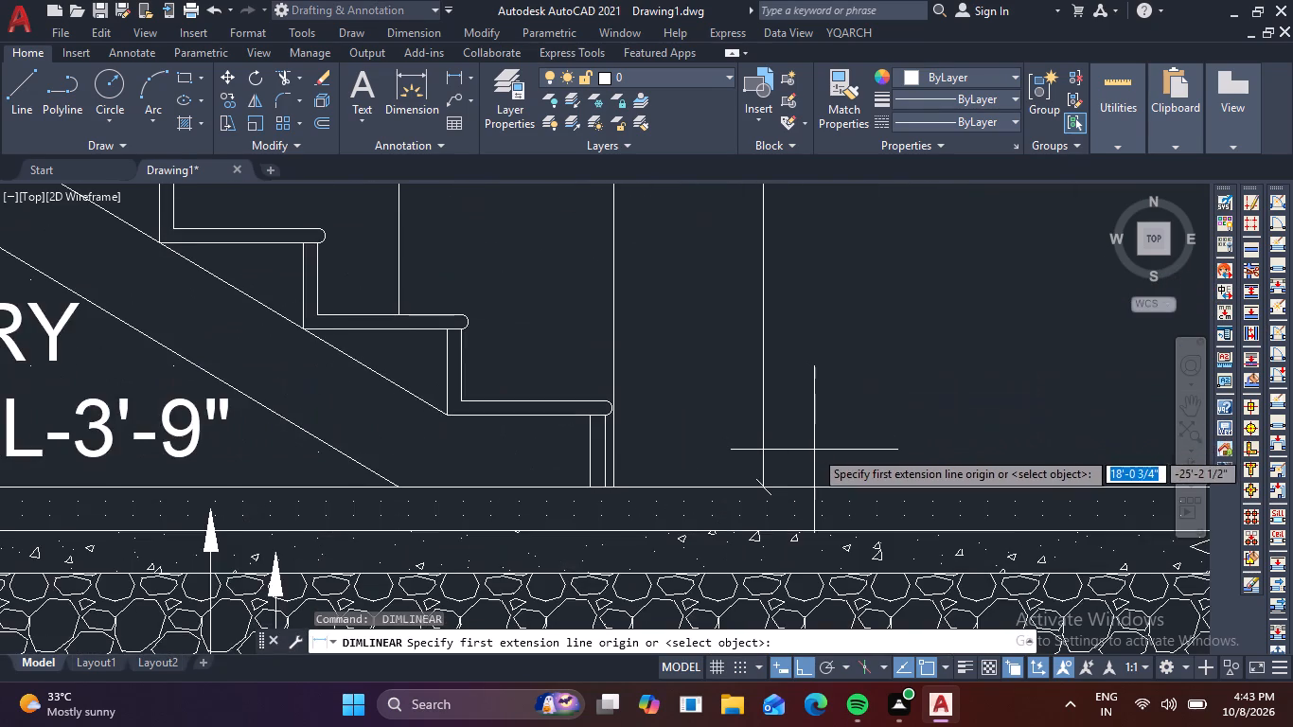
scroll(816, 450, down, 1)
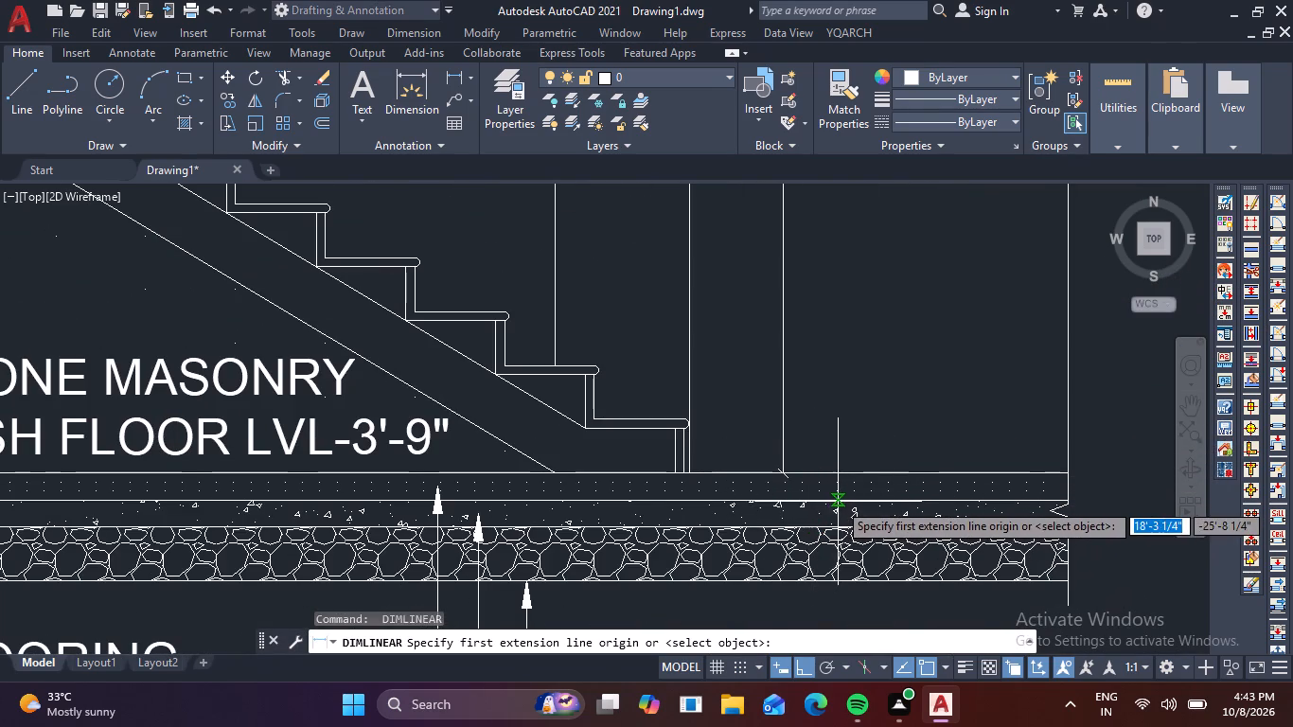
click(838, 502)
scroll(890, 380, down, 3)
middle_drag(902, 358, 817, 612)
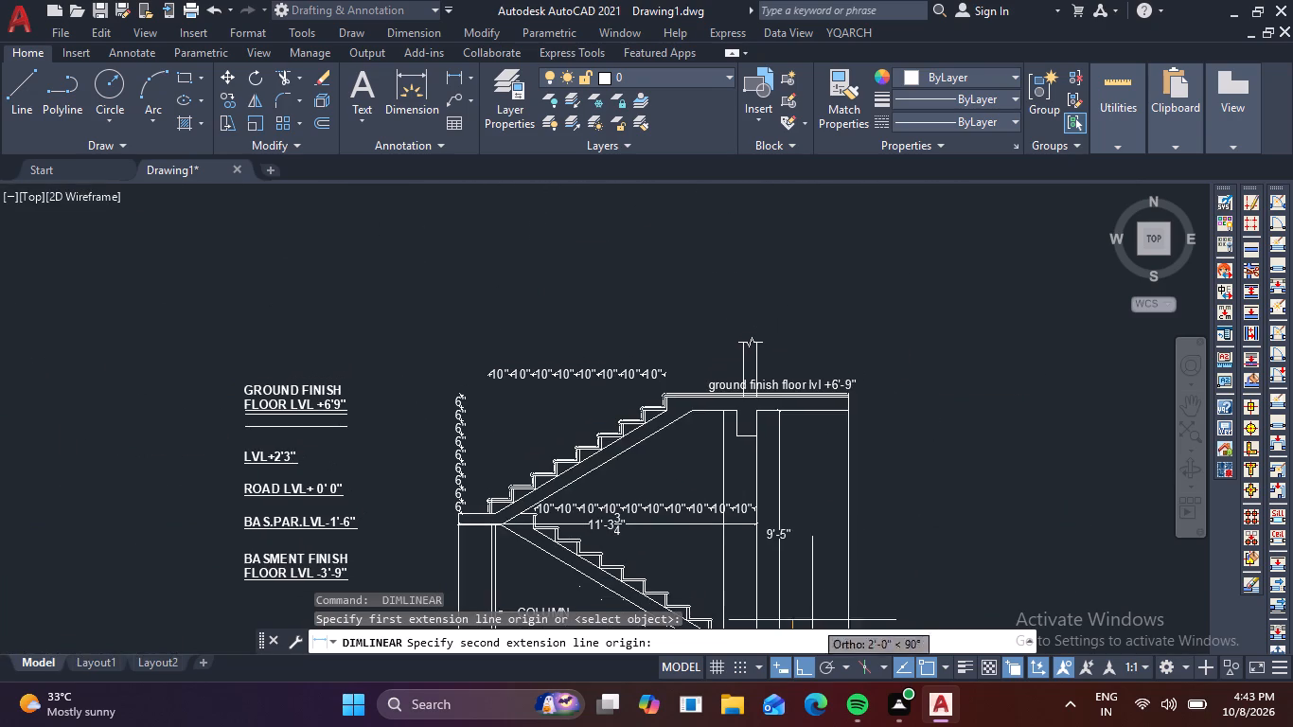
scroll(820, 428, up, 2)
click(787, 386)
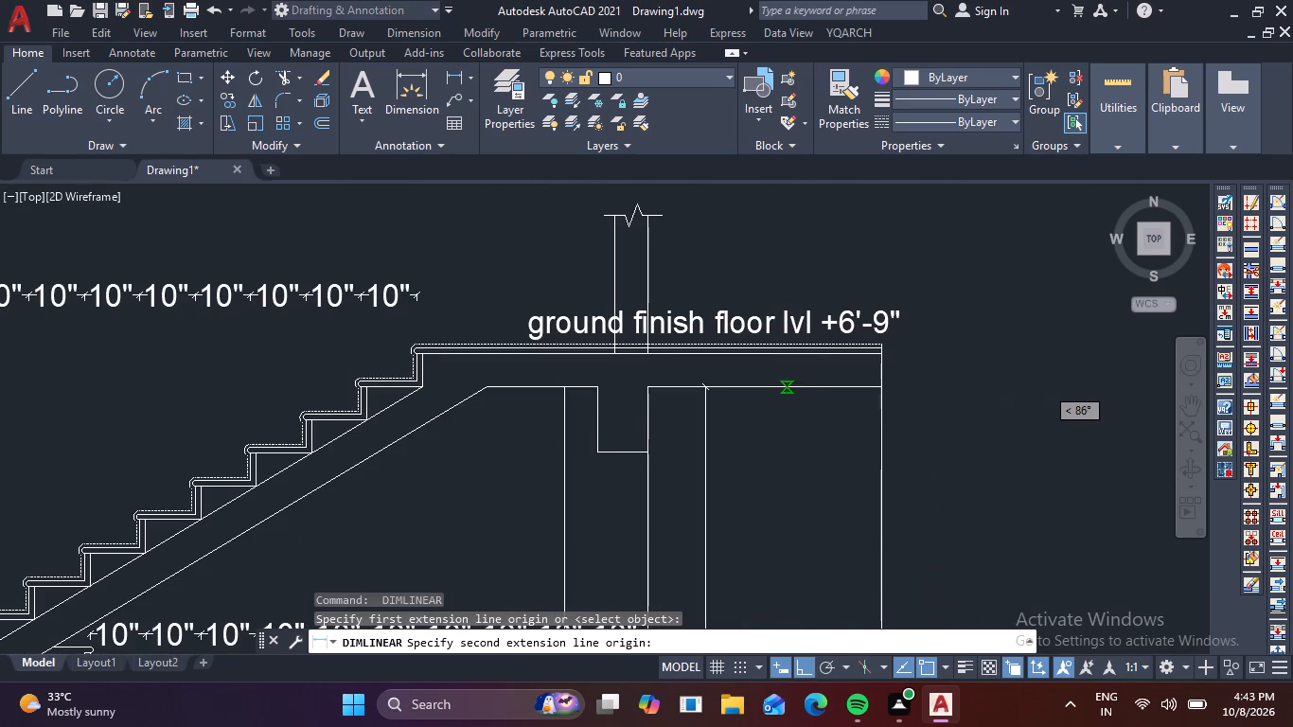
click(799, 421)
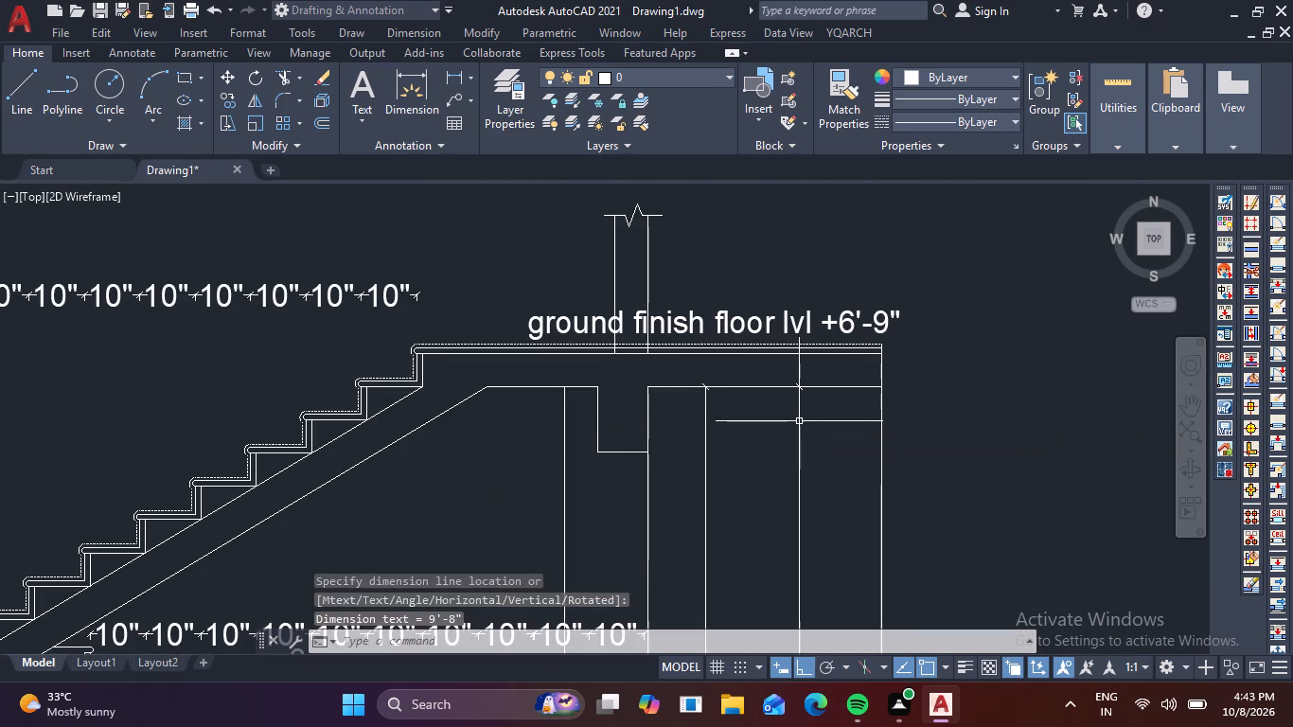
Add a third vertical linear dimension from the basement finish floor line to the dotted top line of the ground finish floor, near the section's outer edge.
scroll(823, 457, down, 1)
middle_drag(830, 531, 744, 429)
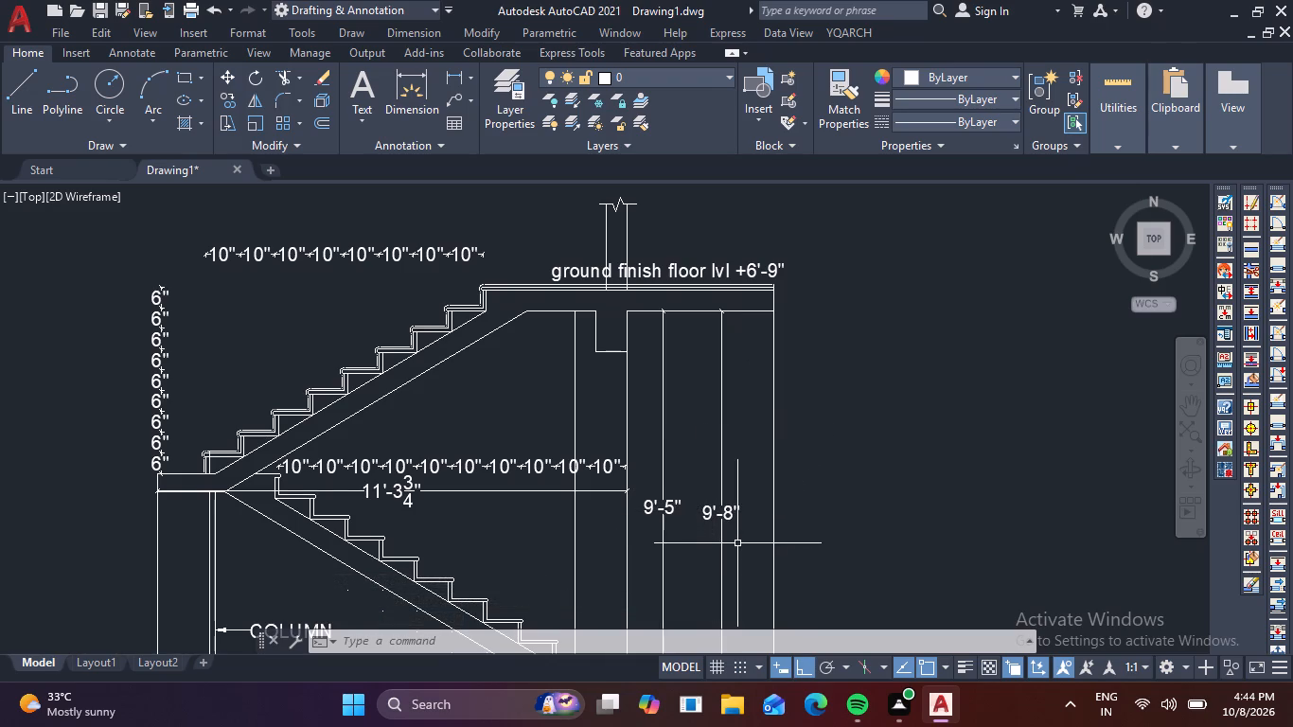
middle_drag(737, 543, 646, 488)
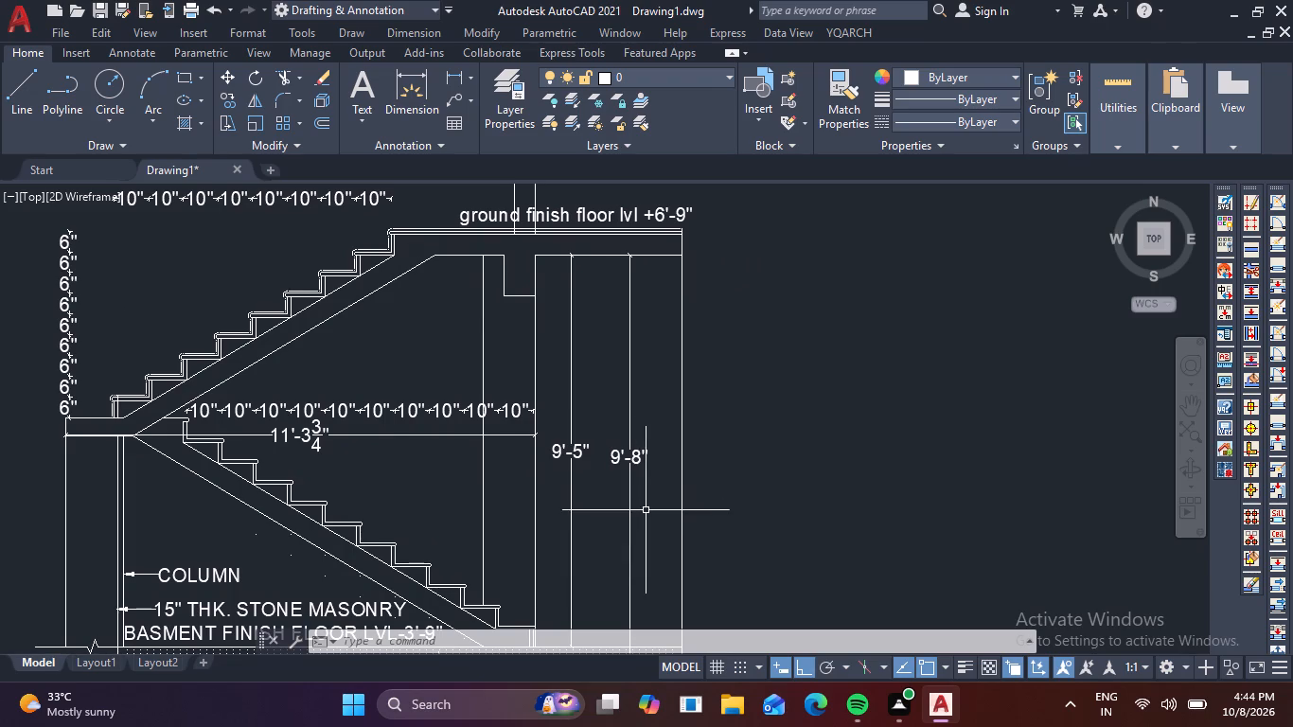
middle_drag(654, 513, 647, 409)
scroll(656, 490, down, 1)
key(space)
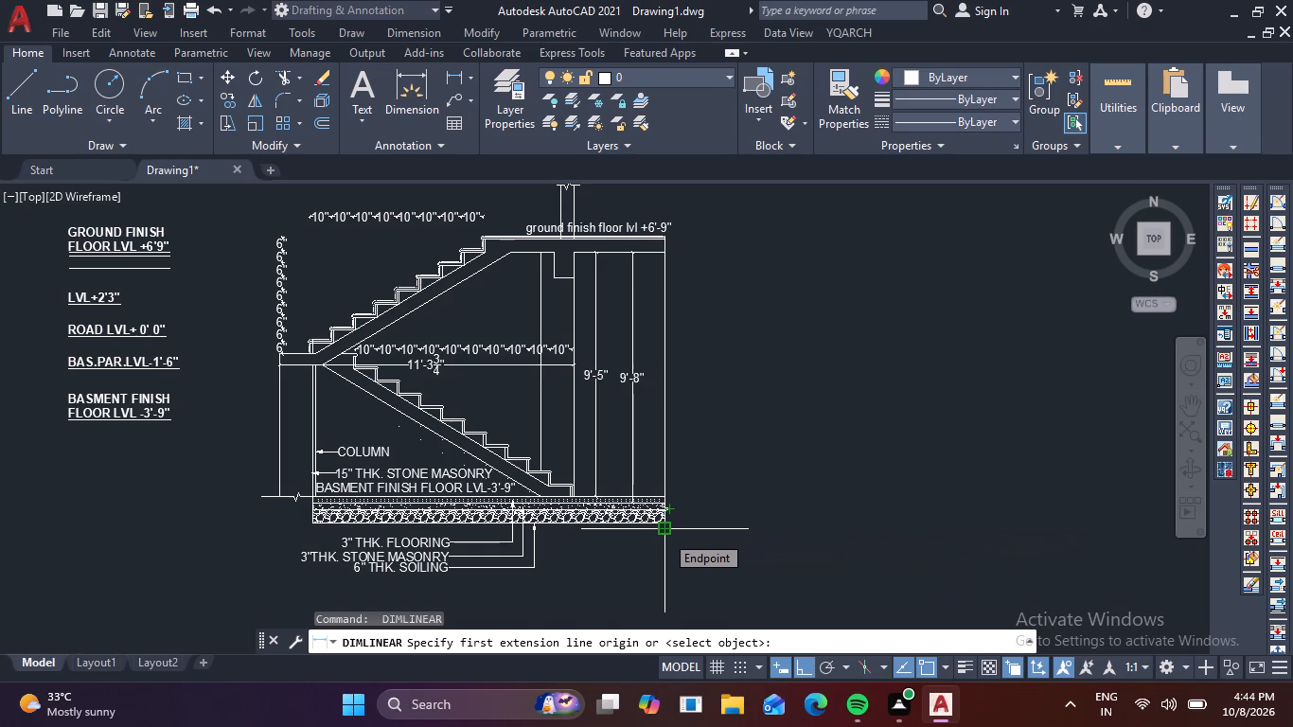
scroll(663, 540, up, 2)
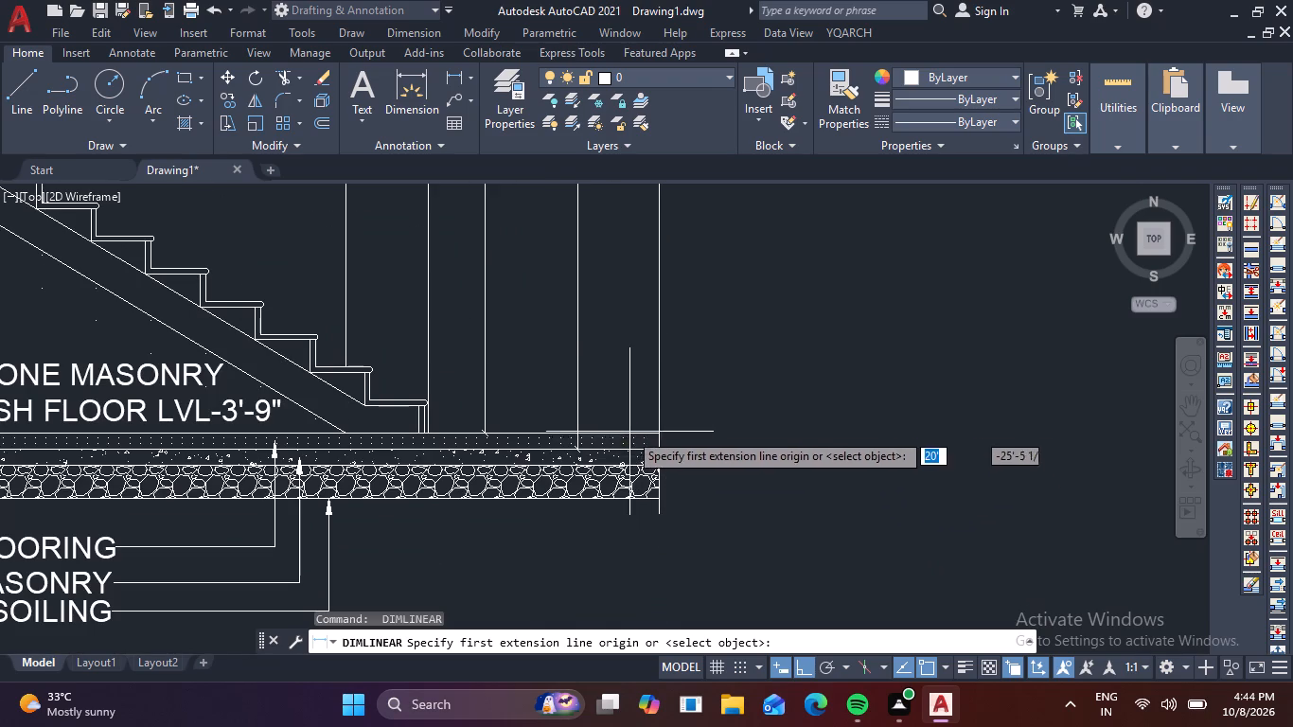
click(607, 434)
middle_drag(618, 418, 757, 726)
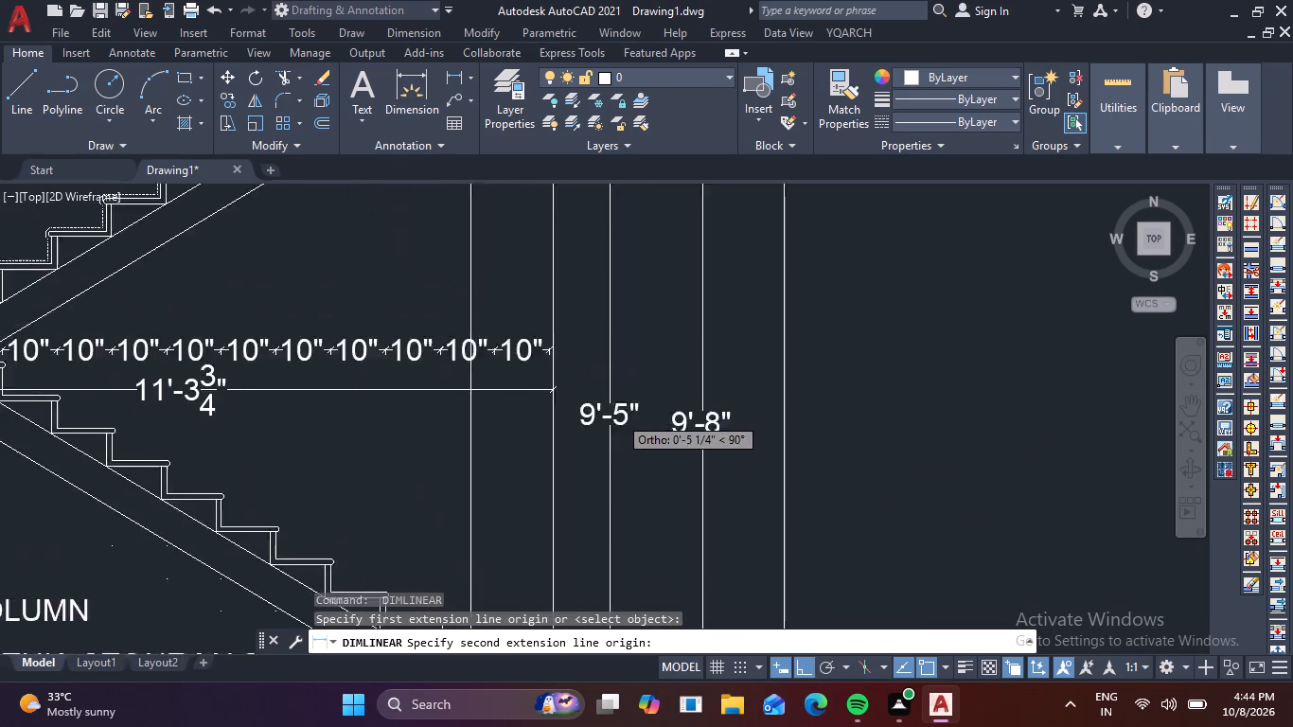
middle_drag(757, 726, 770, 726)
scroll(770, 659, down, 3)
scroll(770, 394, down, 2)
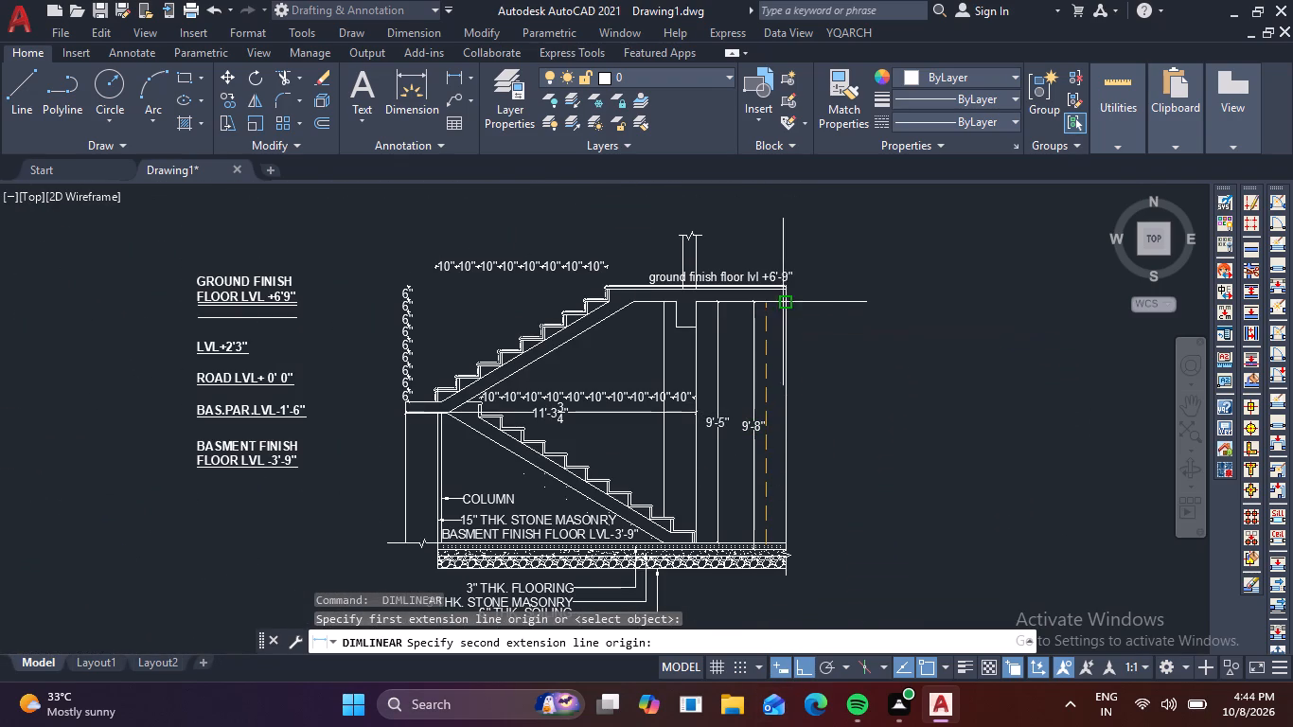
scroll(774, 294, up, 3)
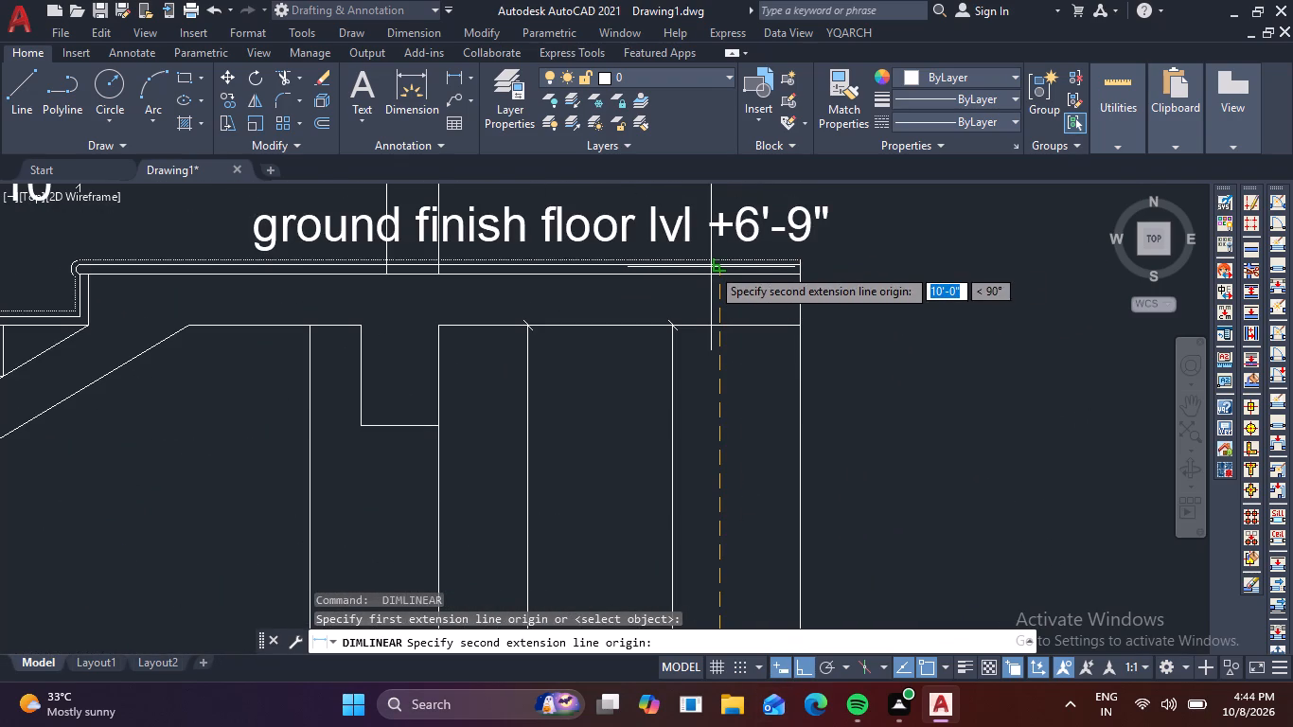
scroll(711, 267, up, 3)
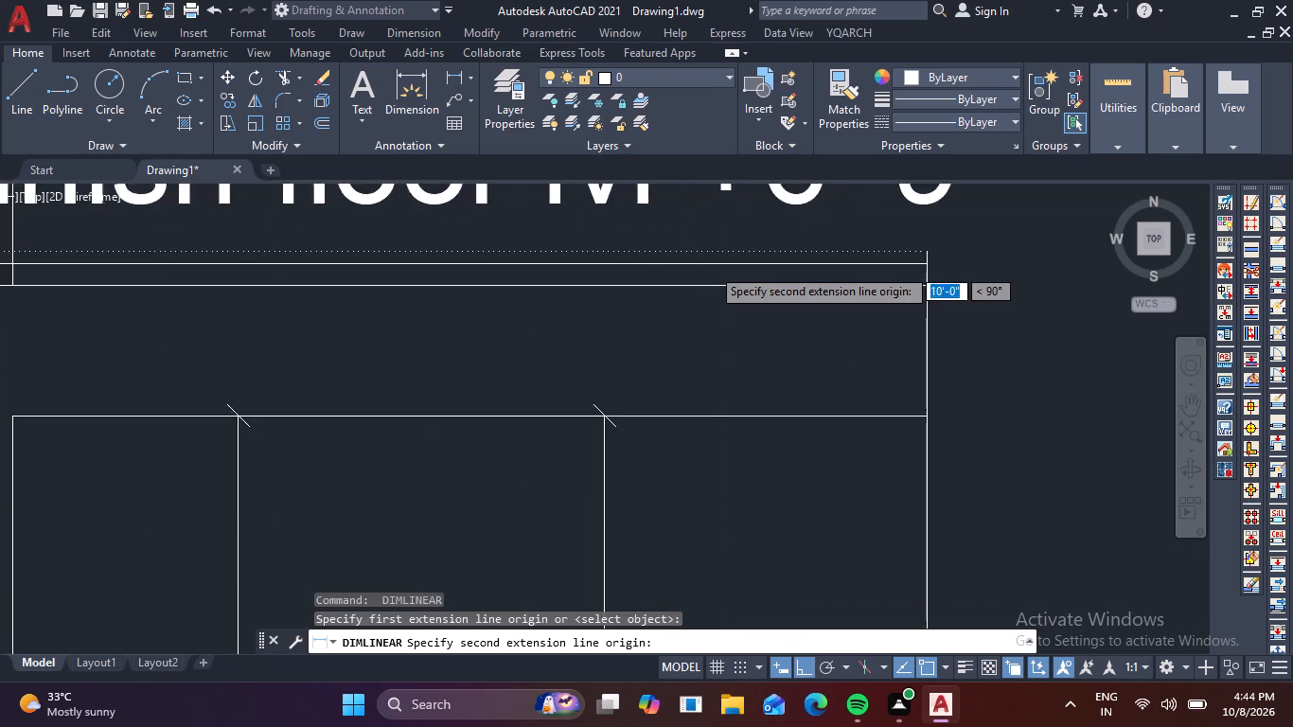
click(727, 246)
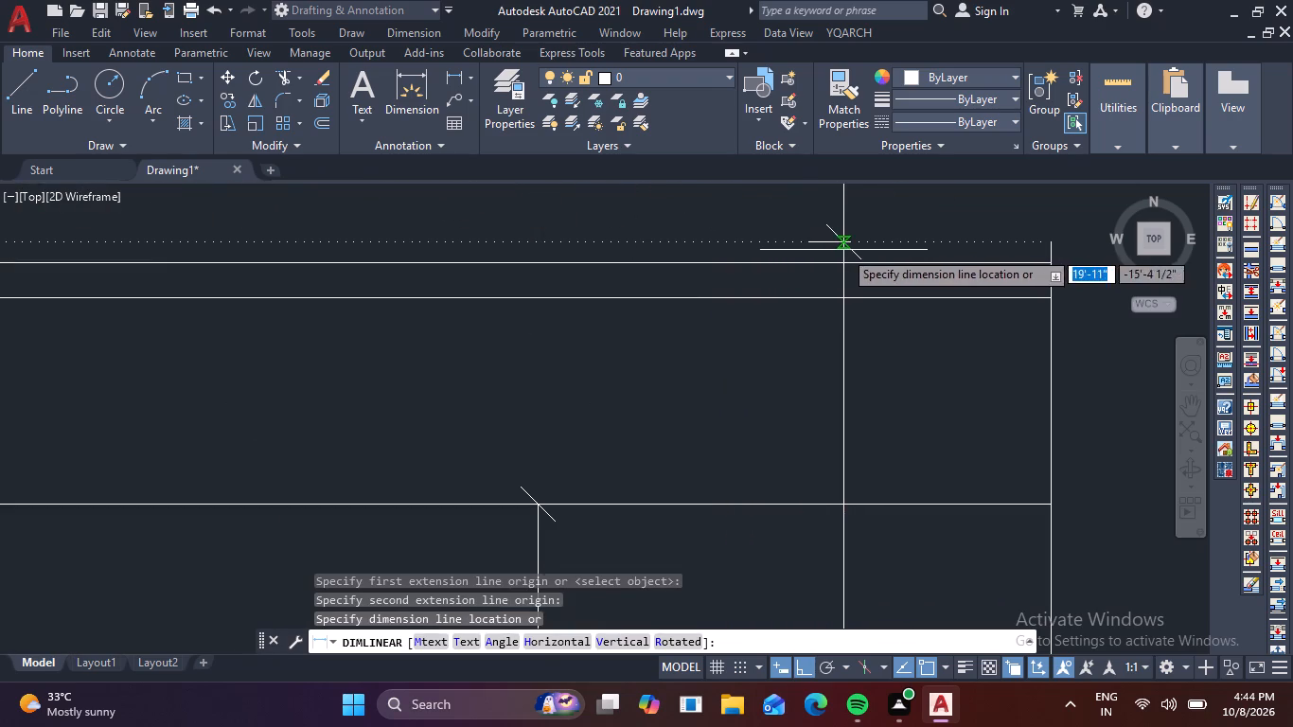
click(843, 250)
Move the whole staircase section, together with its level labels and dimensions, straight up to just beneath the lower staircase plan.
scroll(941, 356, down, 4)
scroll(1184, 481, down, 2)
middle_drag(1088, 491, 970, 435)
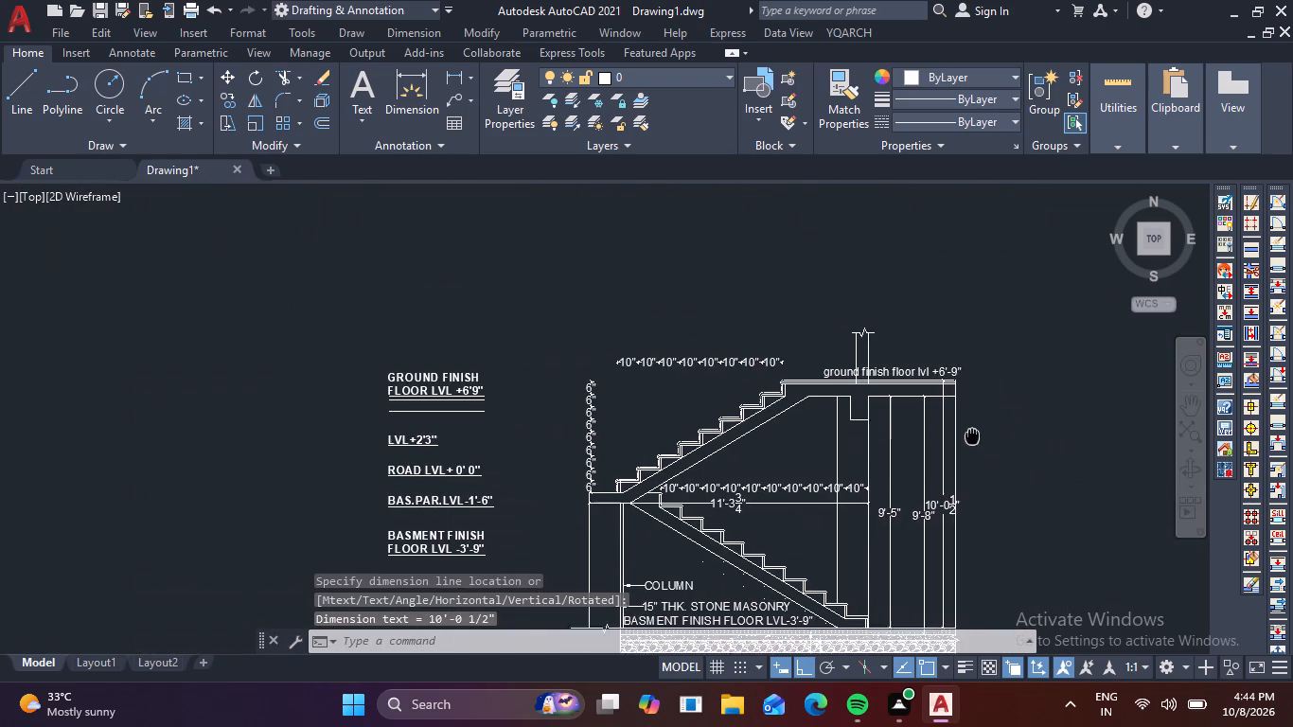
middle_drag(970, 435, 953, 427)
scroll(970, 473, down, 1)
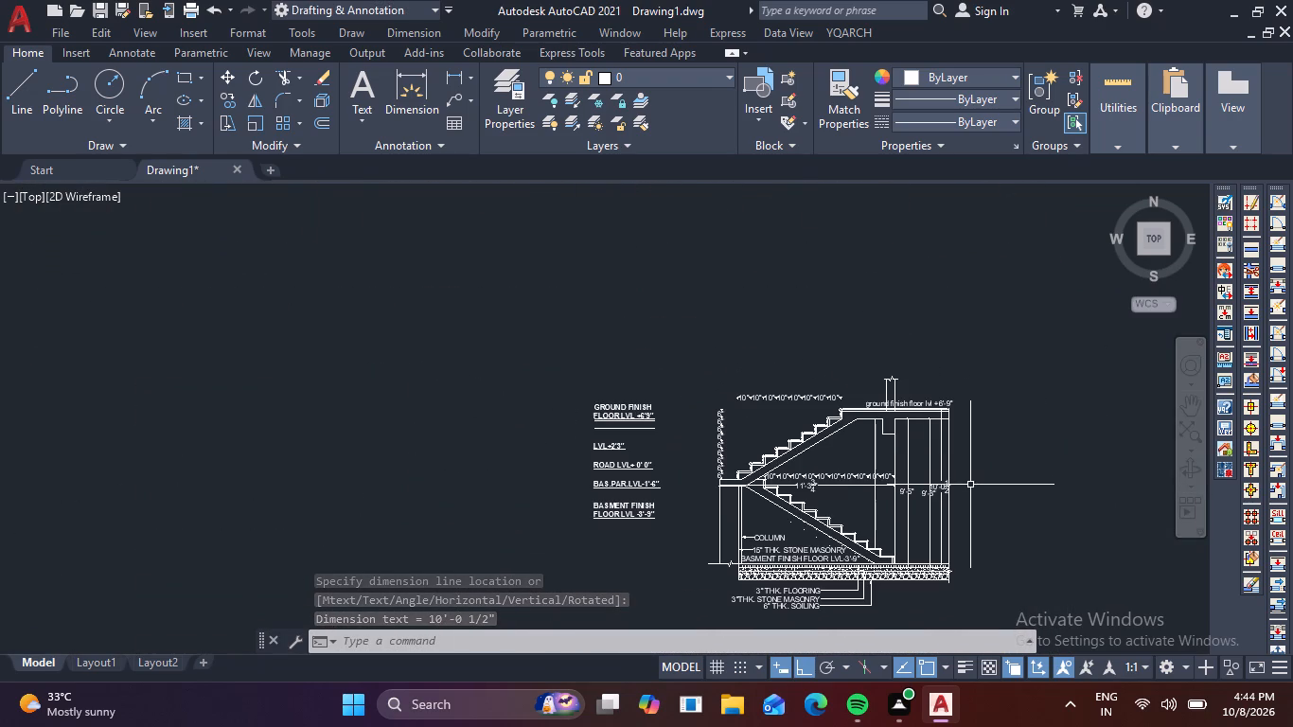
scroll(962, 497, up, 3)
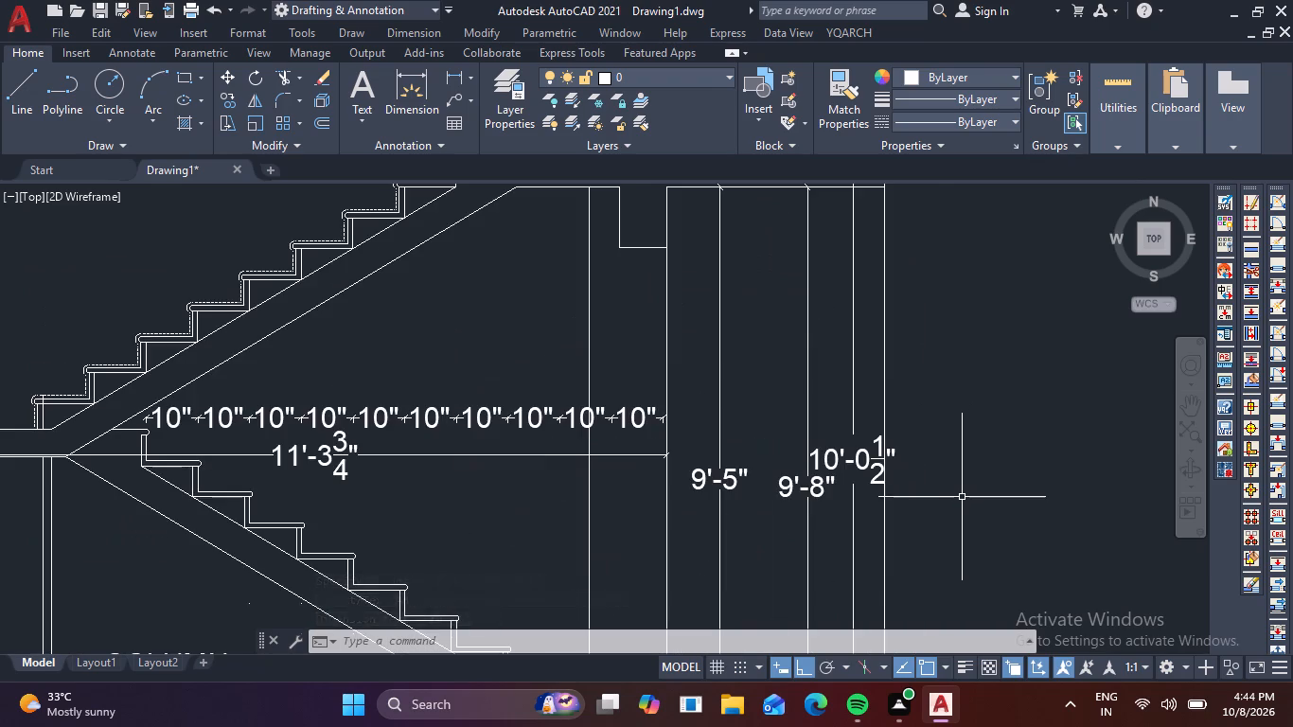
scroll(962, 497, down, 4)
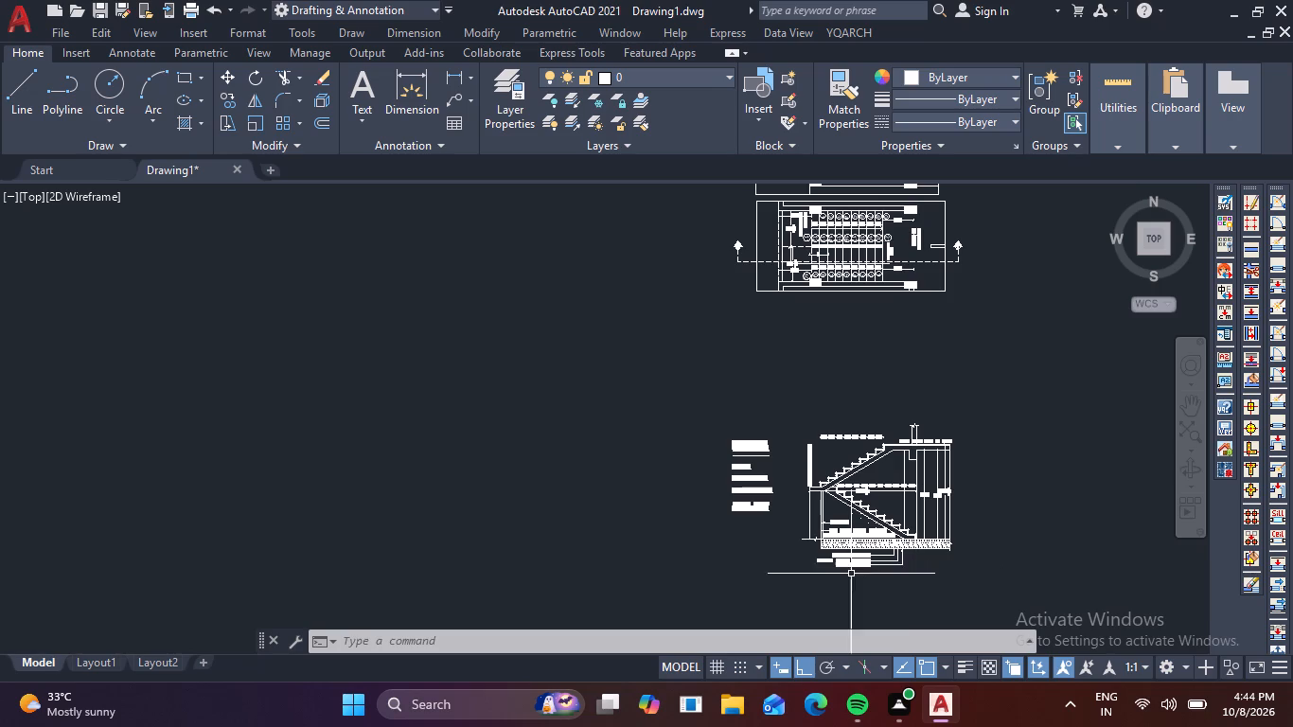
scroll(812, 521, up, 1)
click(615, 339)
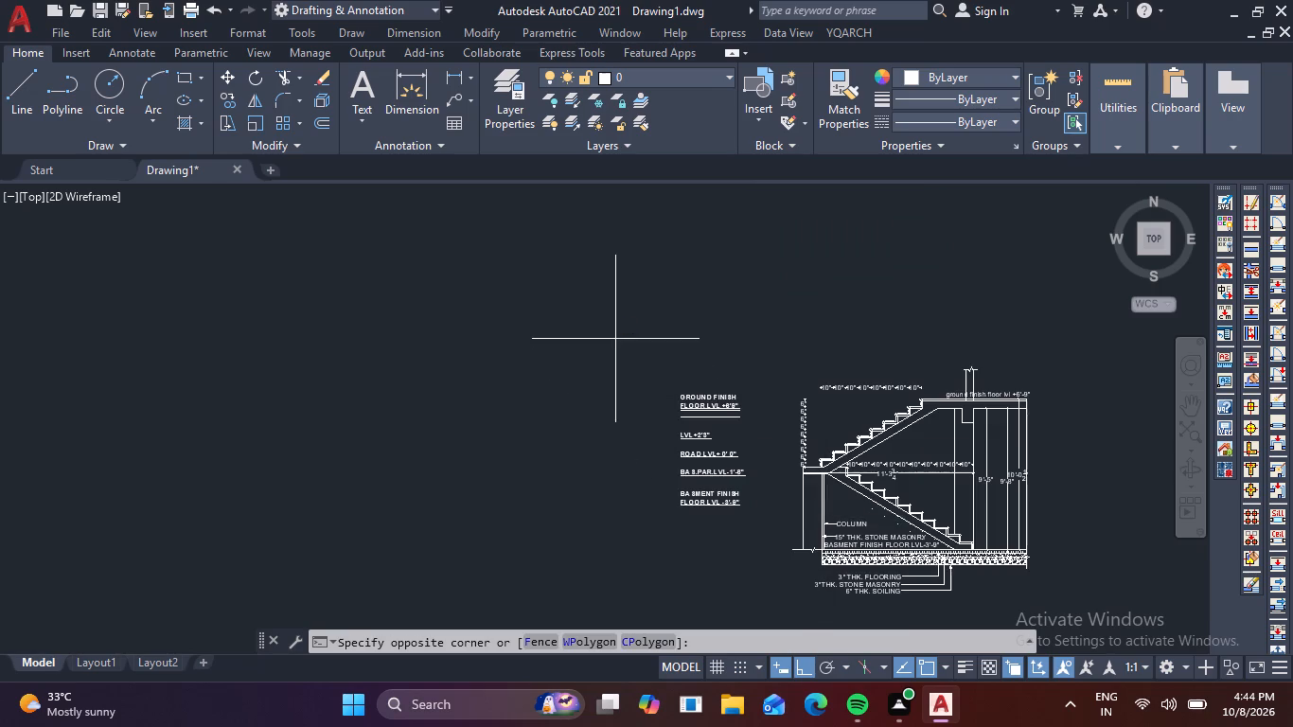
click(1095, 614)
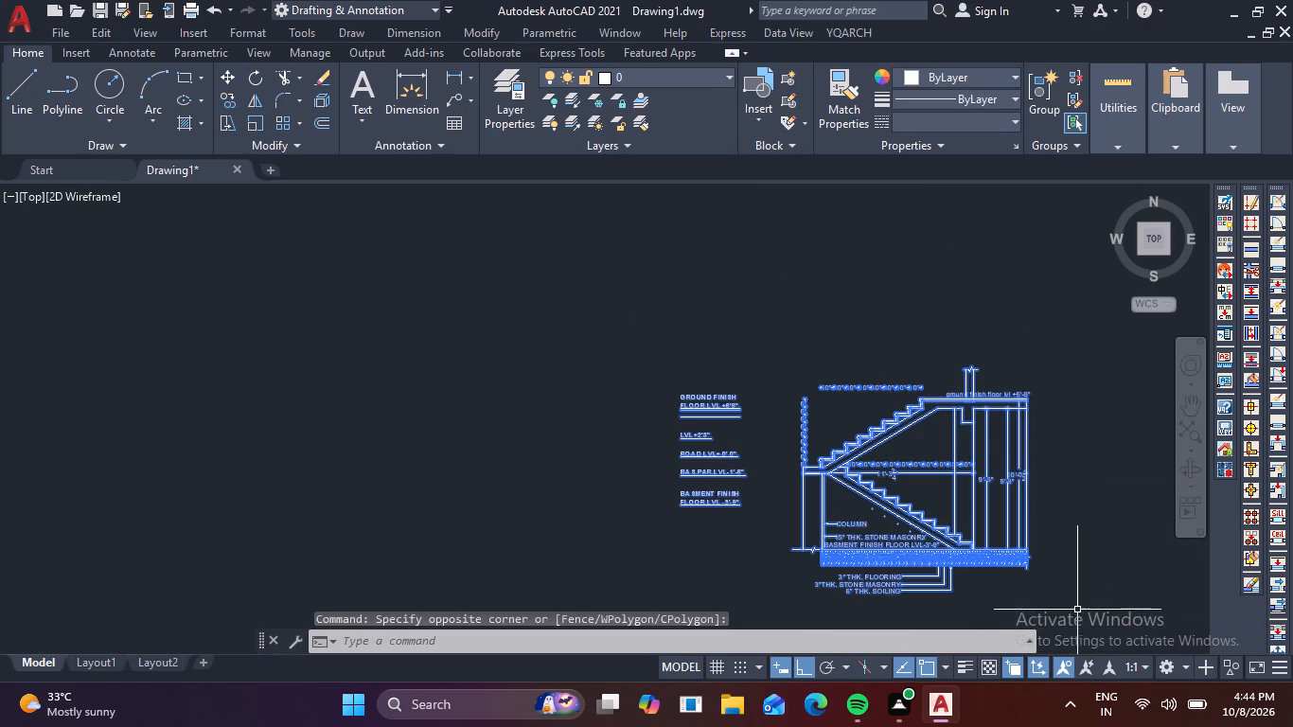
key(m)
key(space)
click(922, 490)
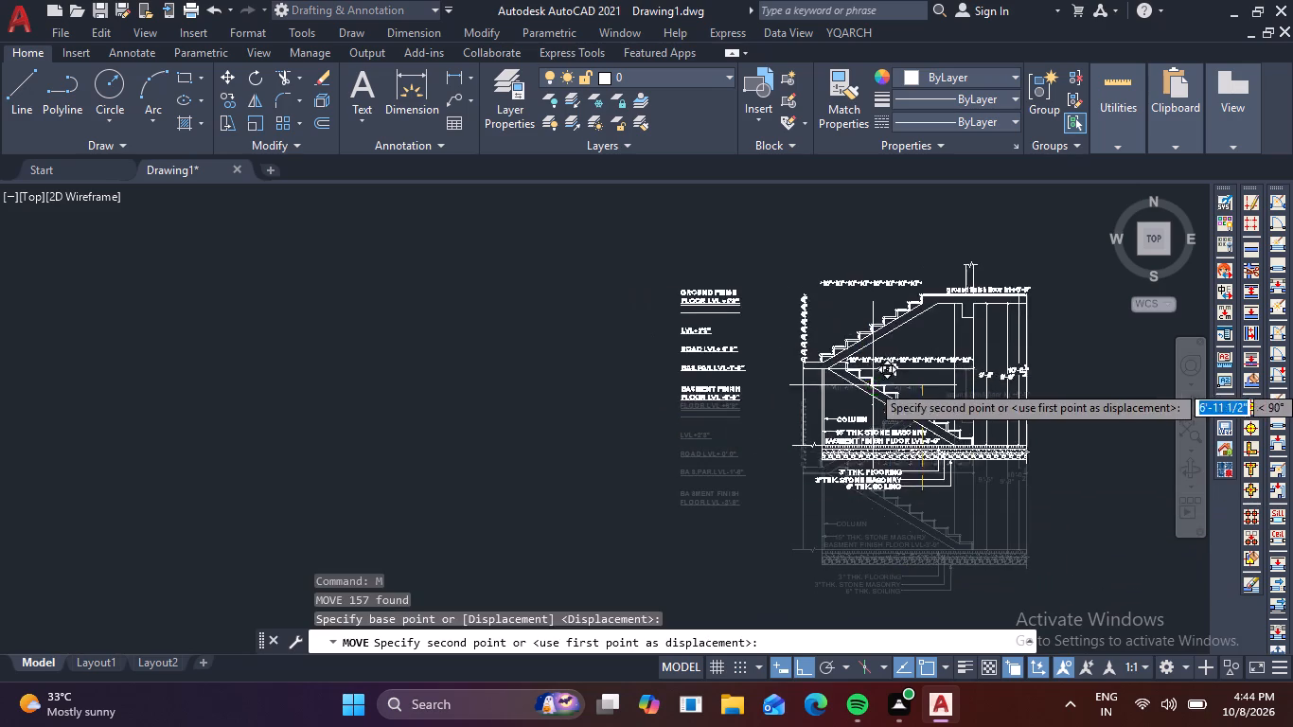
scroll(870, 384, down, 2)
middle_drag(881, 420, 900, 555)
scroll(933, 489, up, 1)
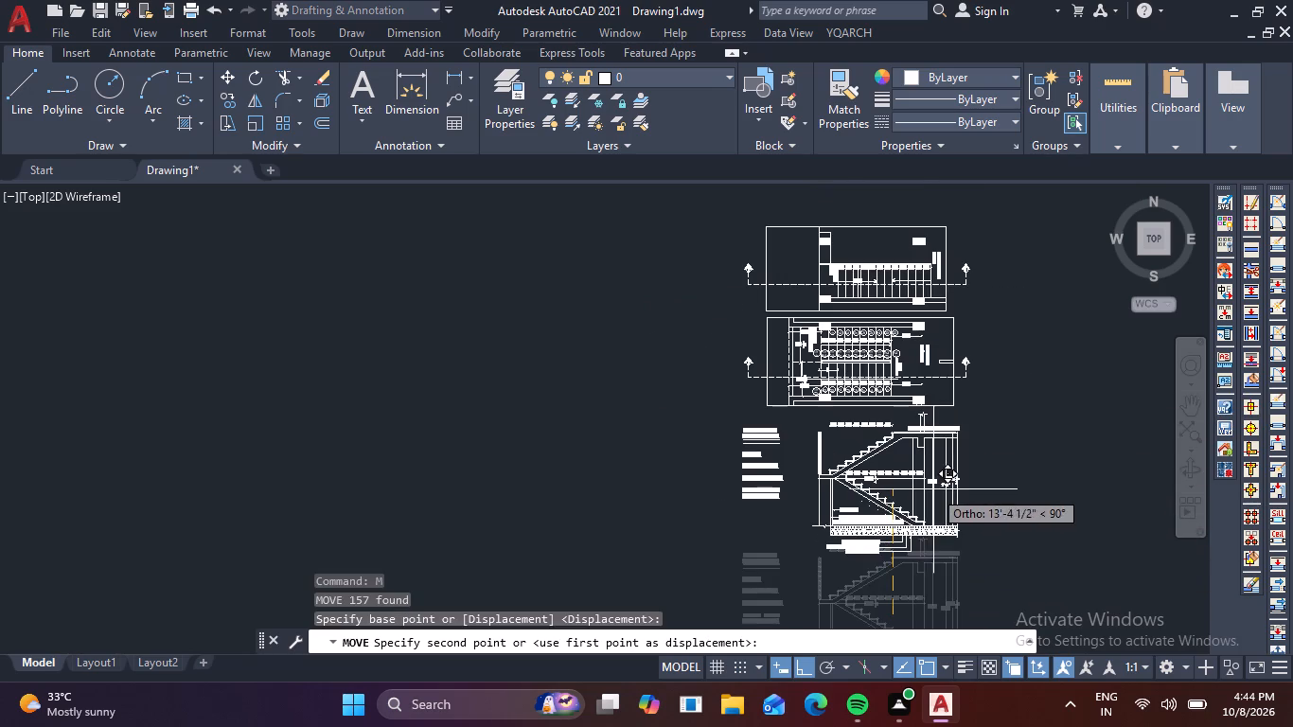
click(928, 501)
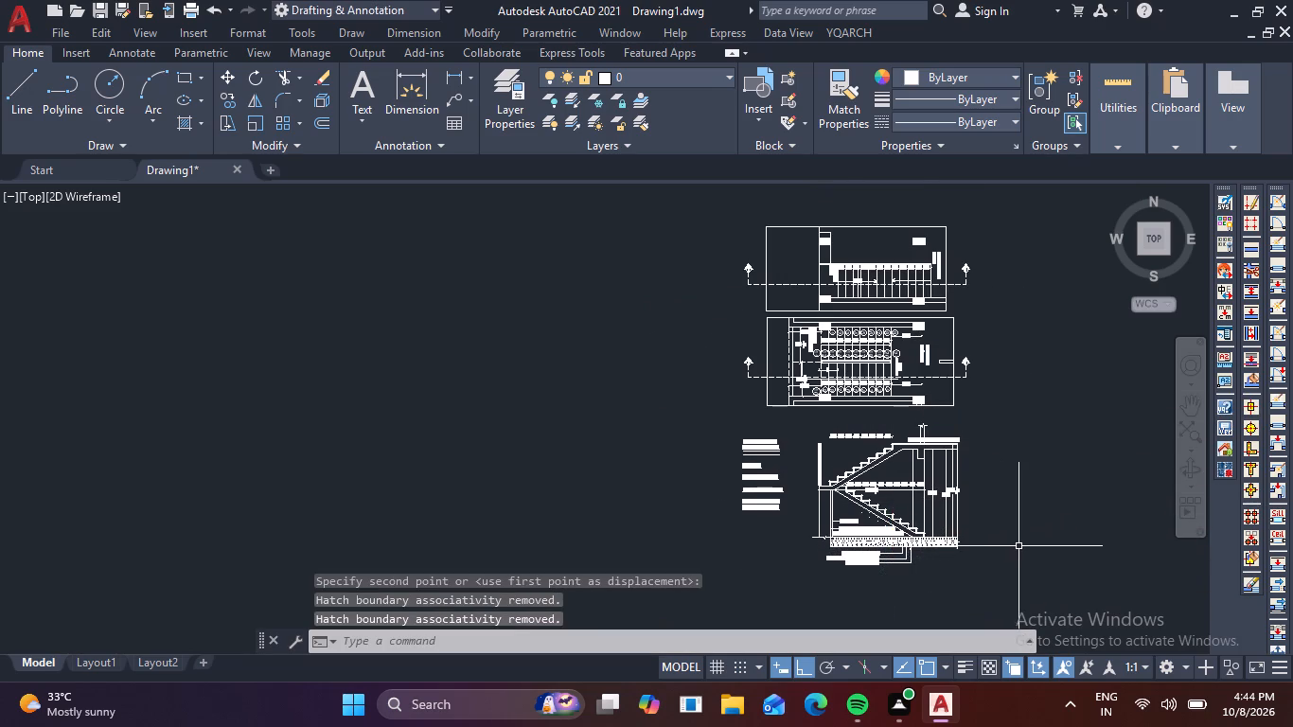
key(Escape)
Copy the basement finish floor level text inside the section straight down to below the 6" THK. SOILING note.
scroll(1038, 541, down, 1)
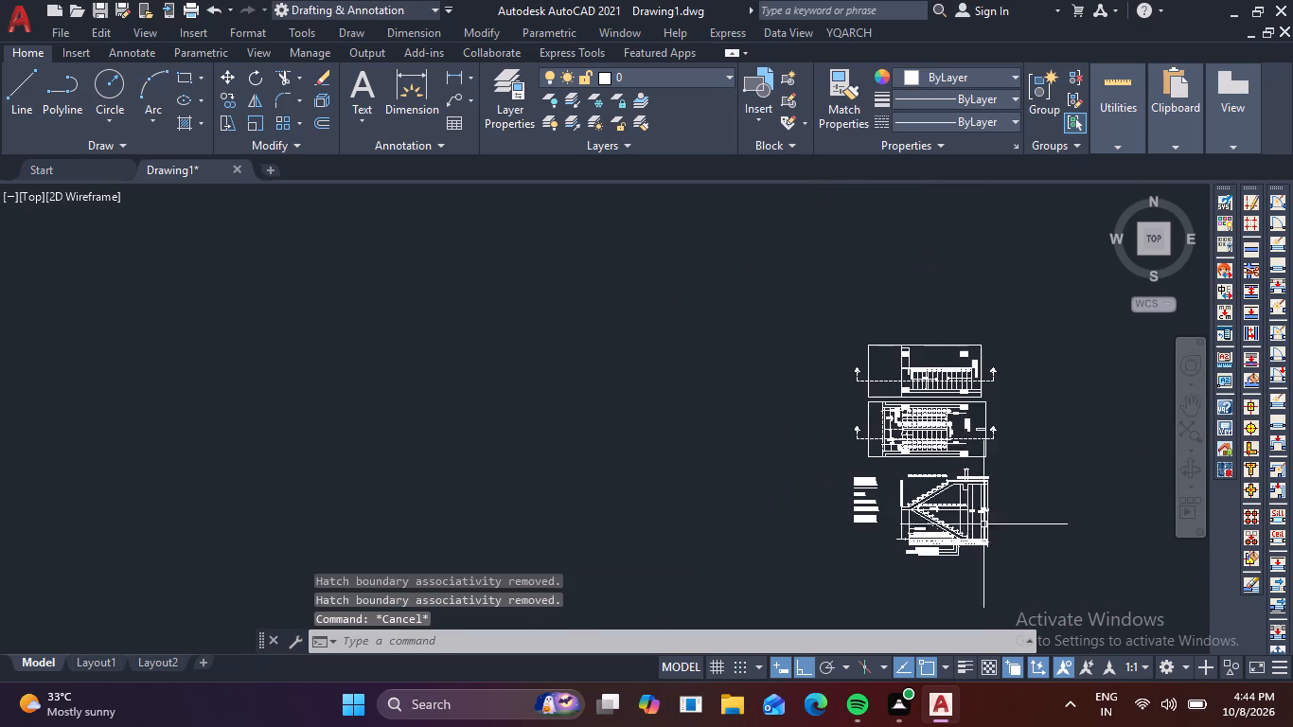
scroll(919, 505, up, 4)
scroll(917, 502, down, 2)
scroll(1079, 510, down, 1)
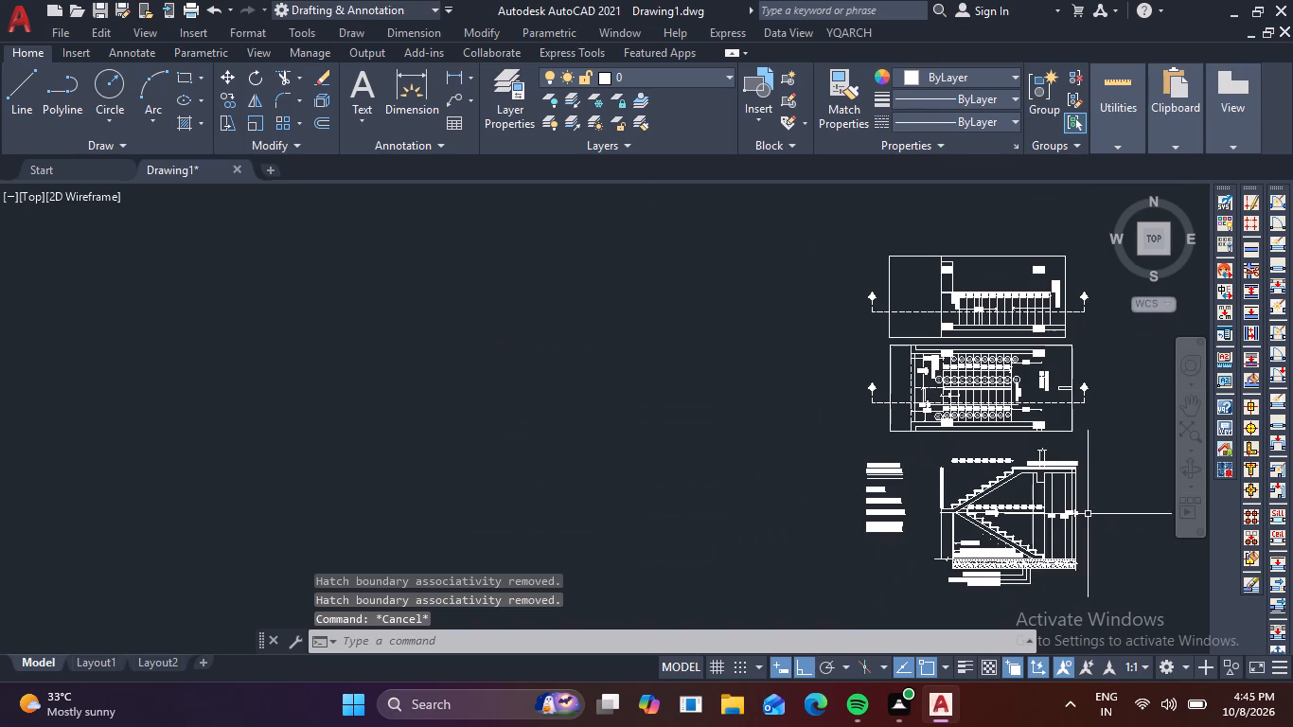
middle_drag(1102, 517, 919, 511)
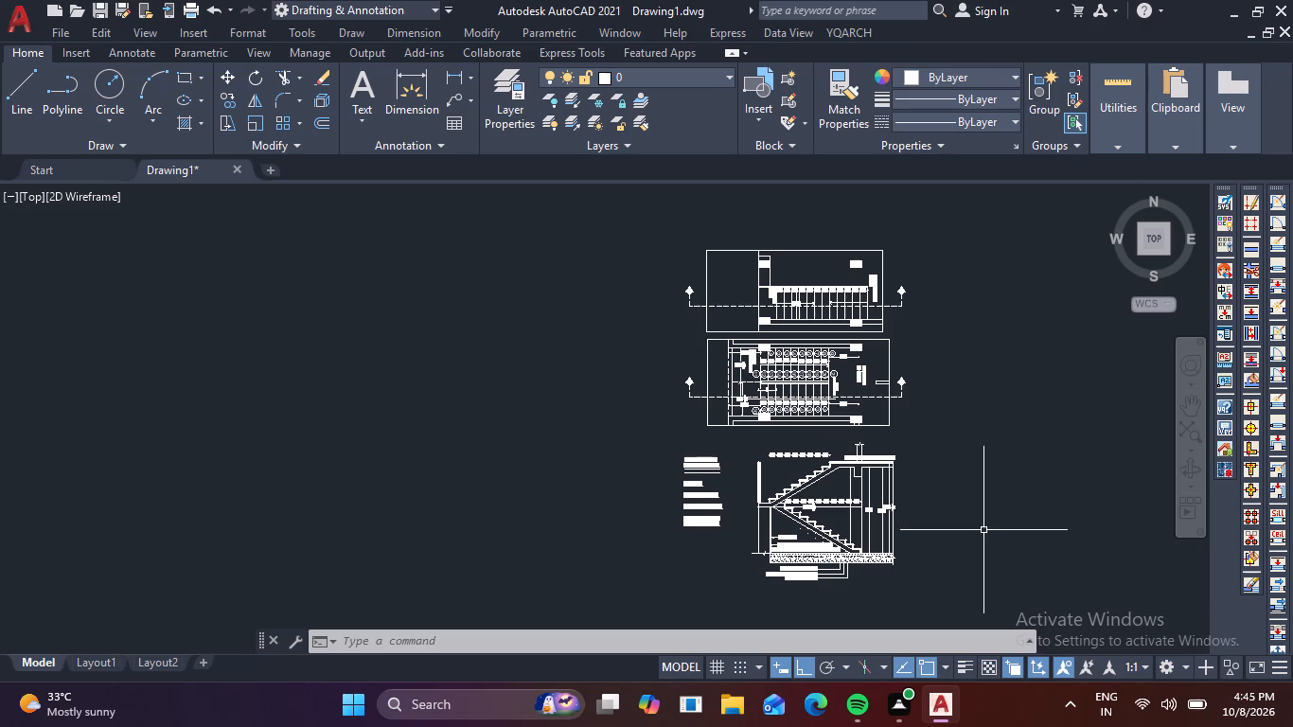
scroll(793, 524, up, 3)
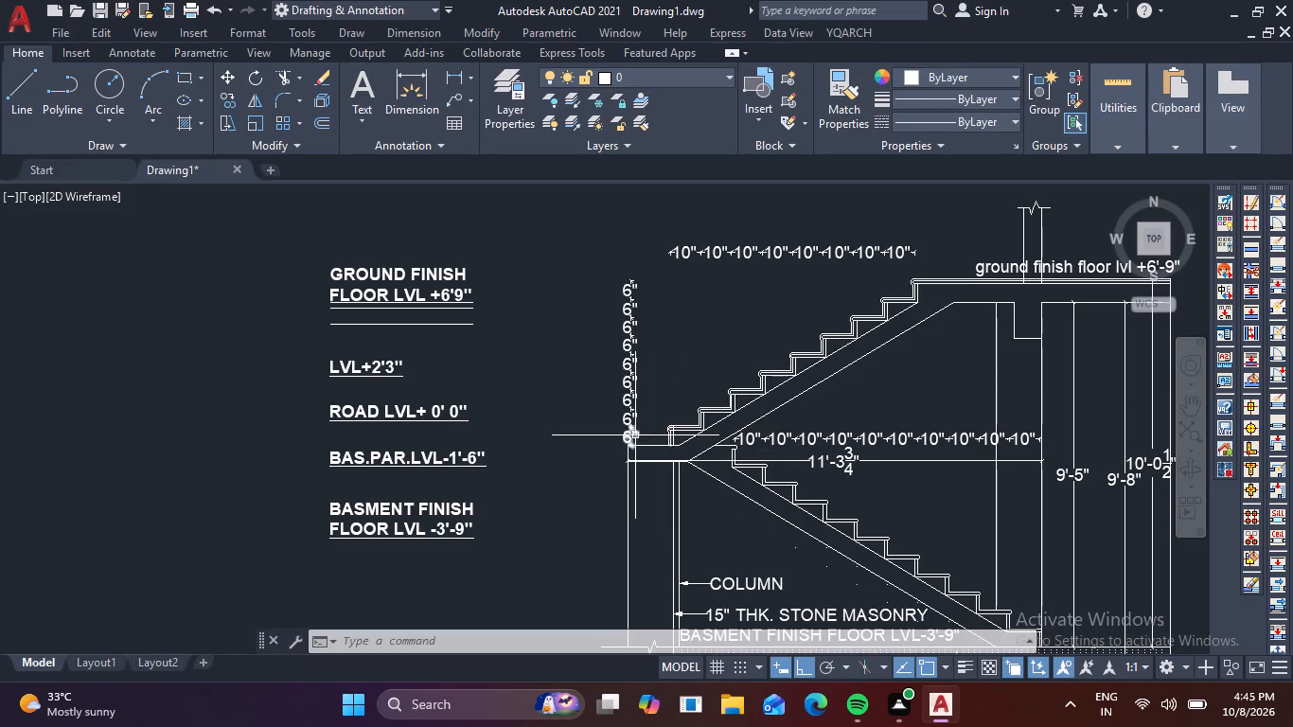
scroll(705, 463, down, 3)
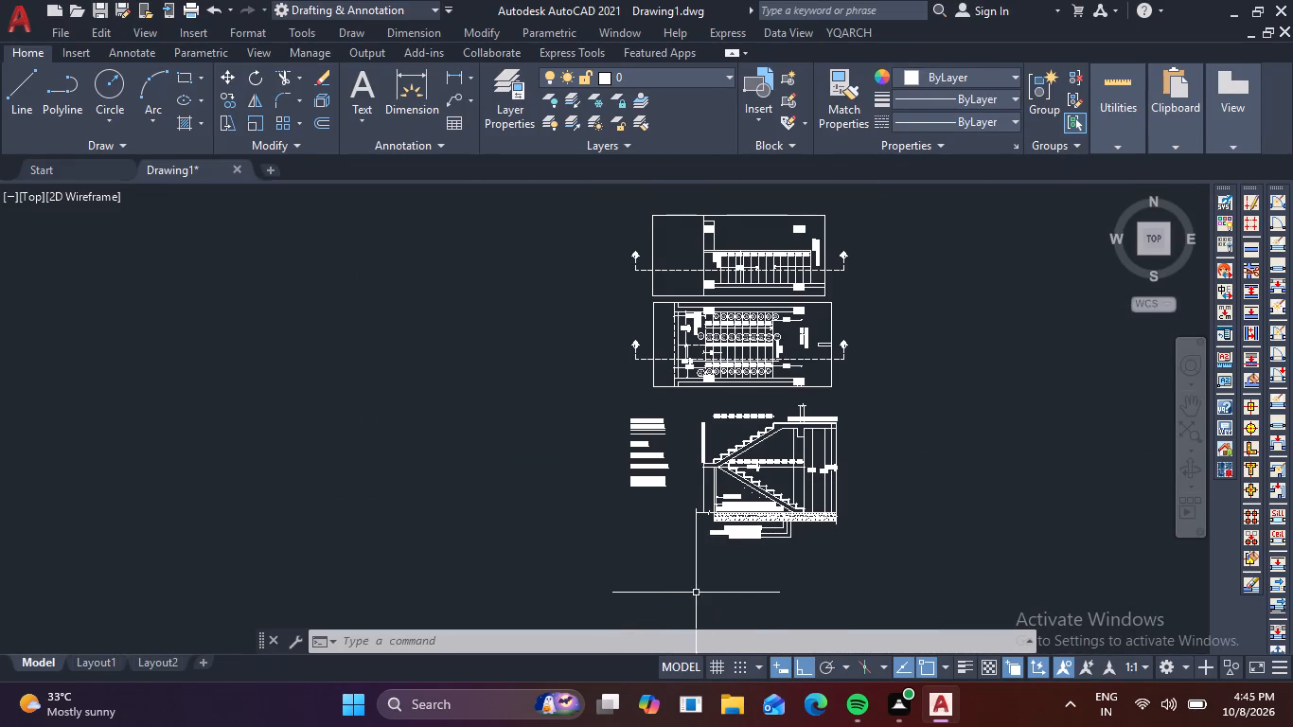
scroll(735, 556, up, 2)
click(790, 440)
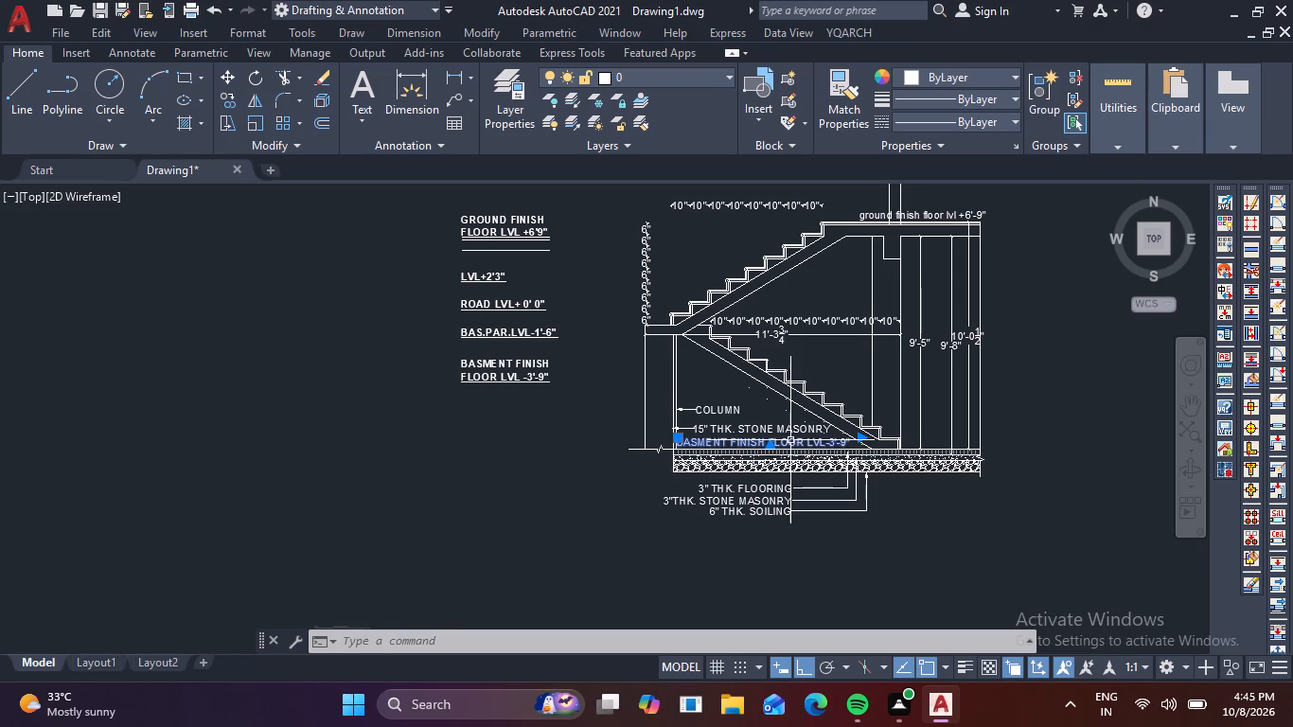
text(CO)
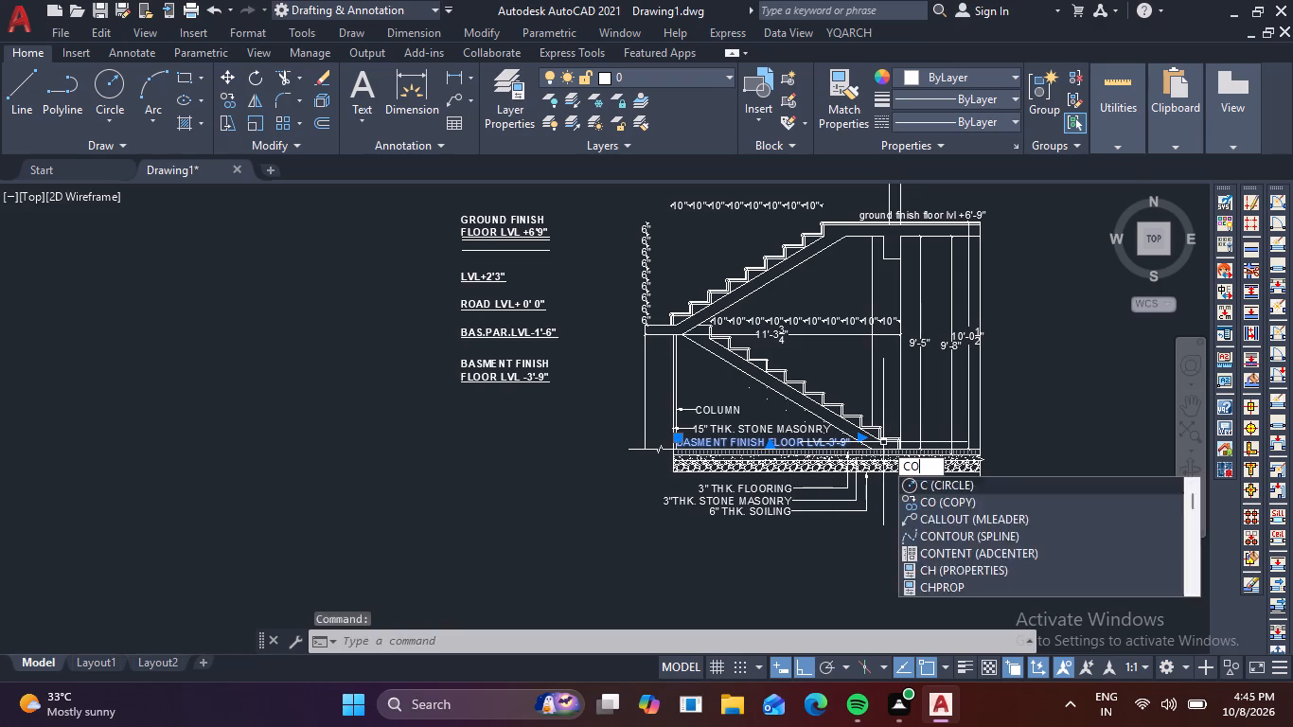
key(space)
click(788, 442)
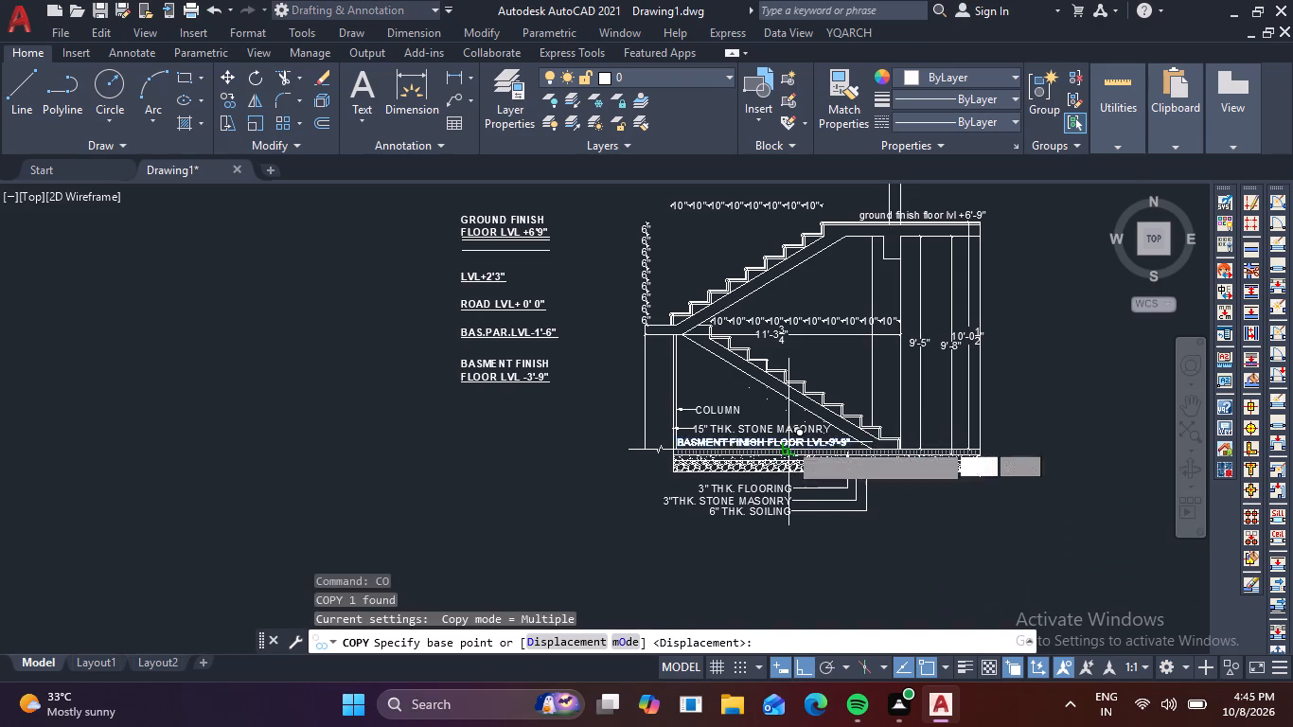
click(785, 555)
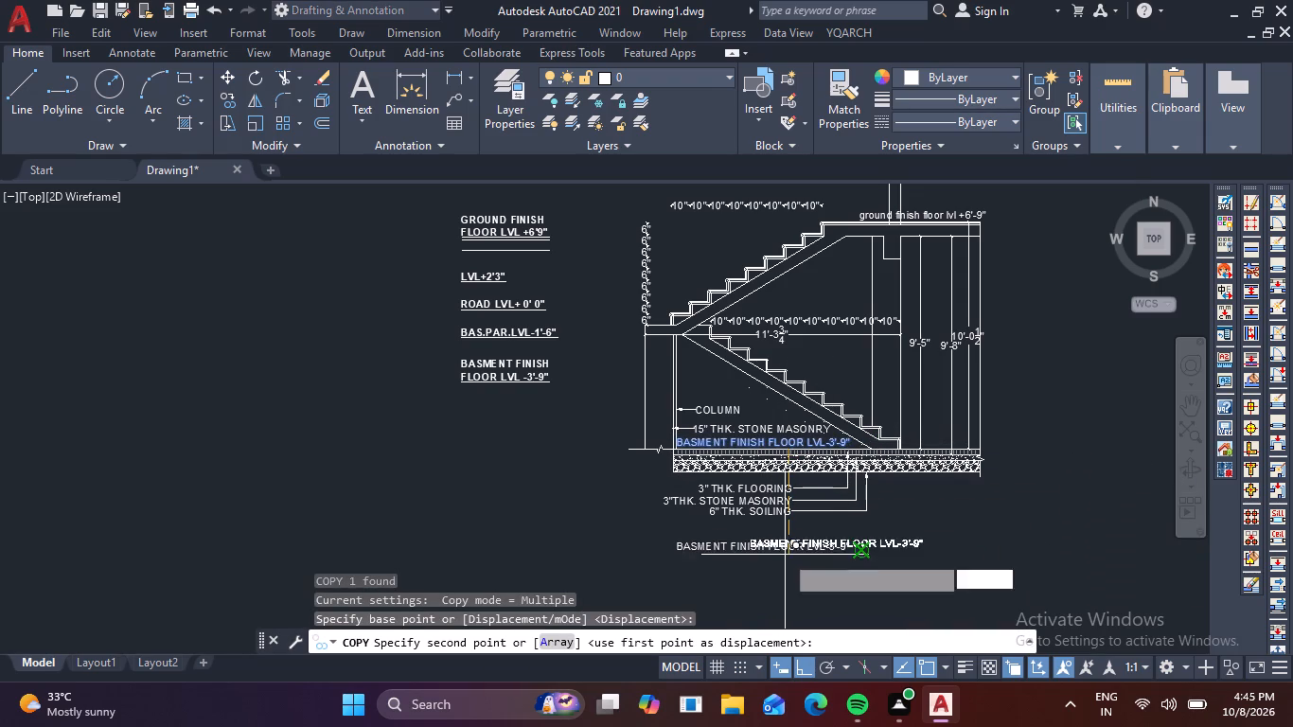
key(Escape)
Replace the copied label's text with "SECTION AT (J-J)".
scroll(876, 579, up, 3)
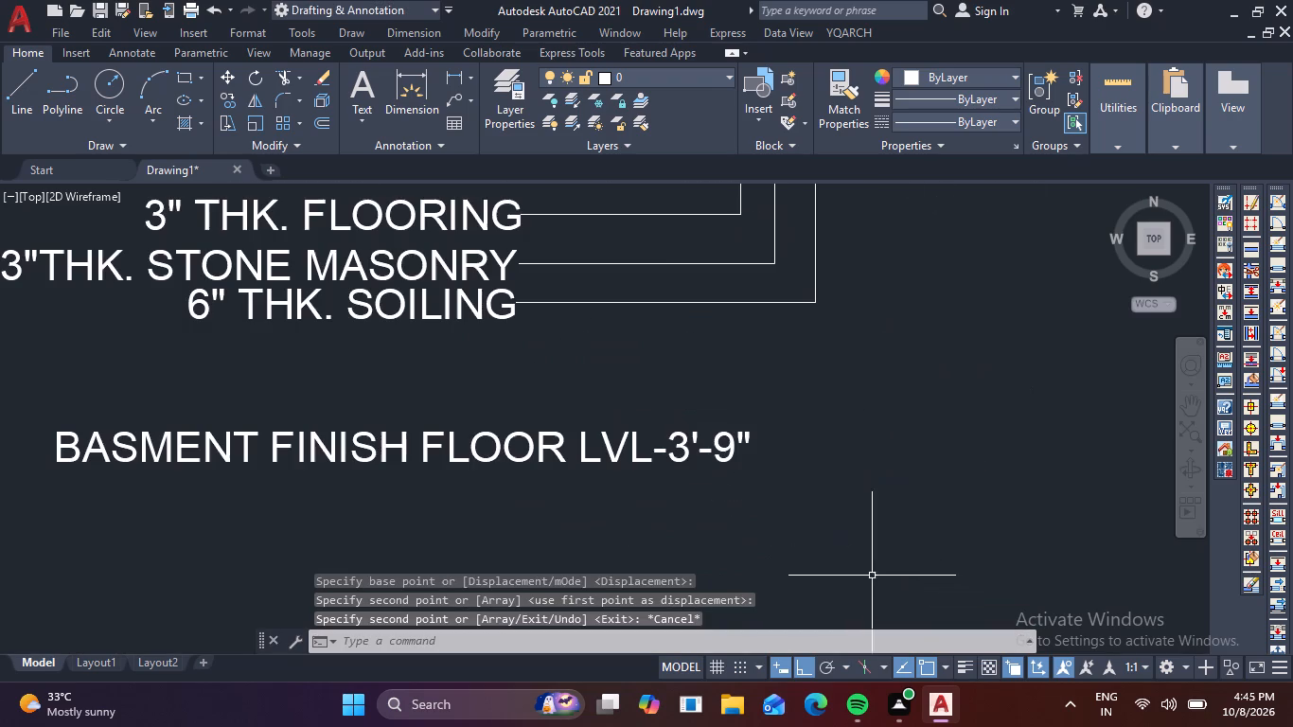
double_click(718, 454)
click(762, 451)
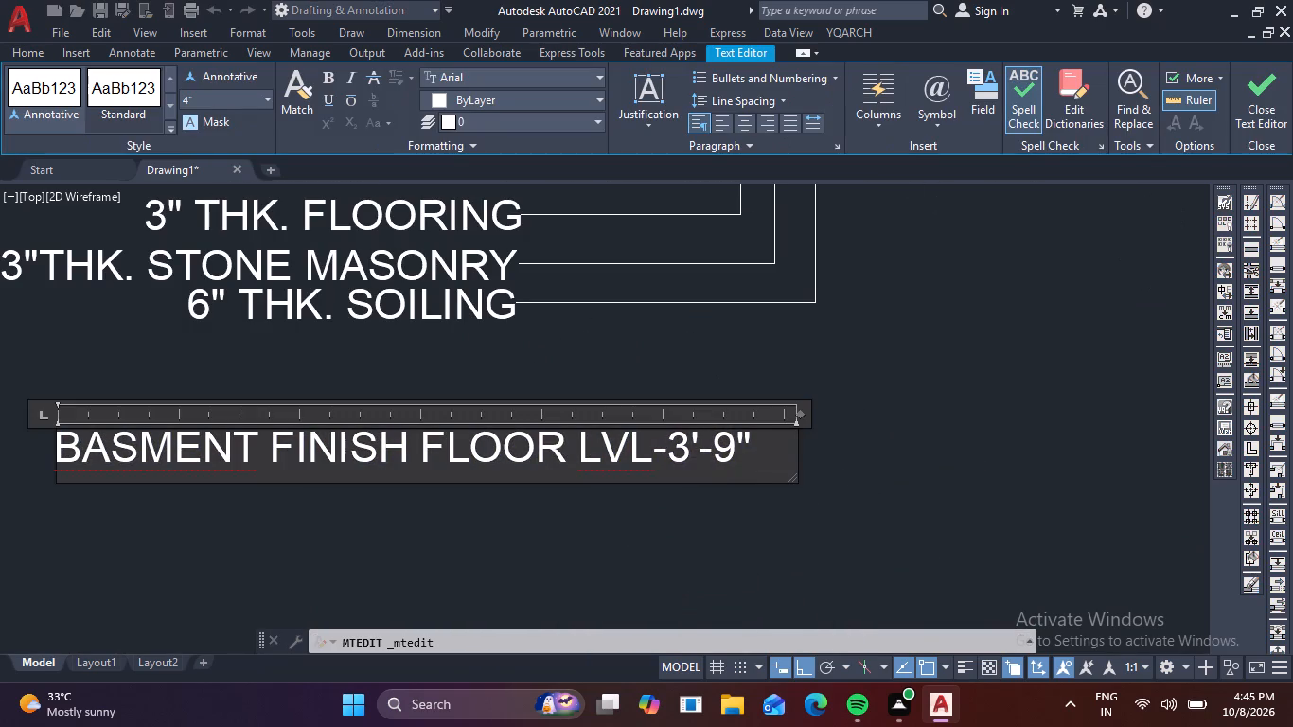
key(BackSpace)
key(BackSpace)
key(BackSpace)
key(BackSpace)
key(BackSpace)
key(BackSpace)
key(BackSpace)
key(BackSpace)
key(BackSpace)
key(BackSpace)
key(BackSpace)
key(BackSpace)
key(BackSpace)
key(BackSpace)
key(BackSpace)
key(BackSpace)
key(BackSpace)
key(BackSpace)
key(BackSpace)
key(BackSpace)
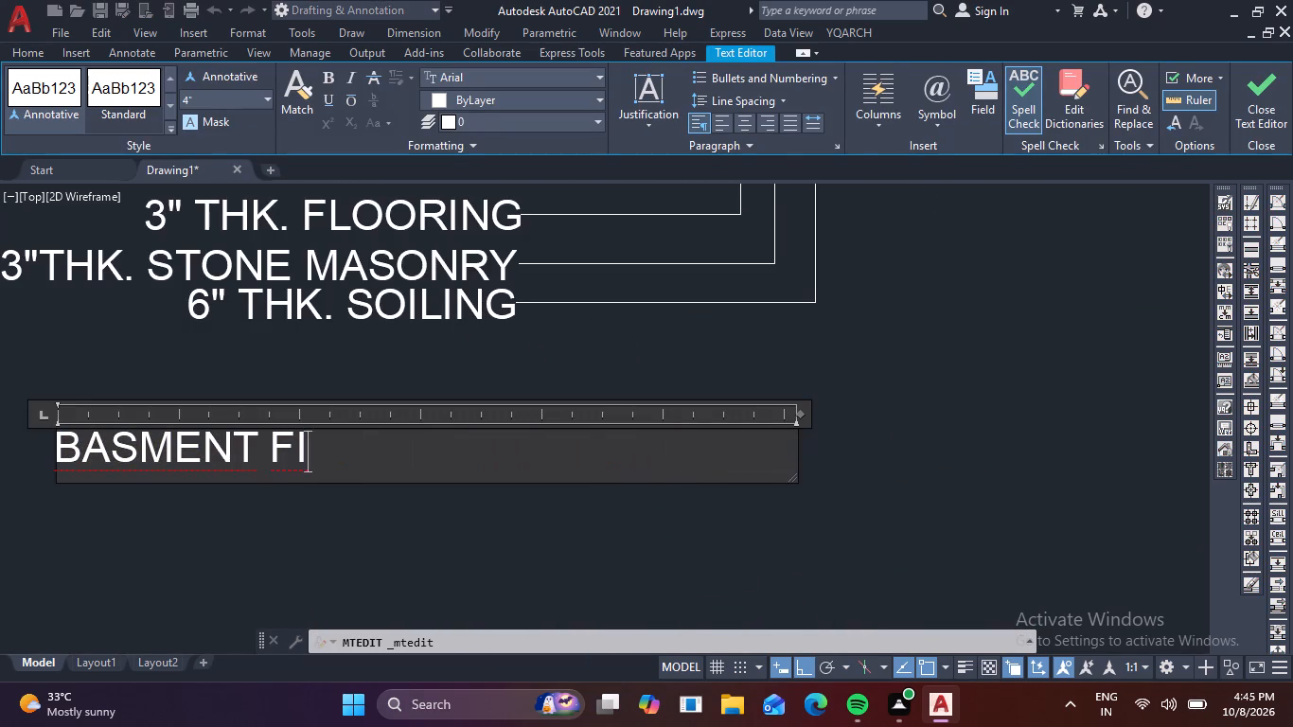
key(BackSpace)
key(BackSpace)
key(BackSpace)
key(BackSpace)
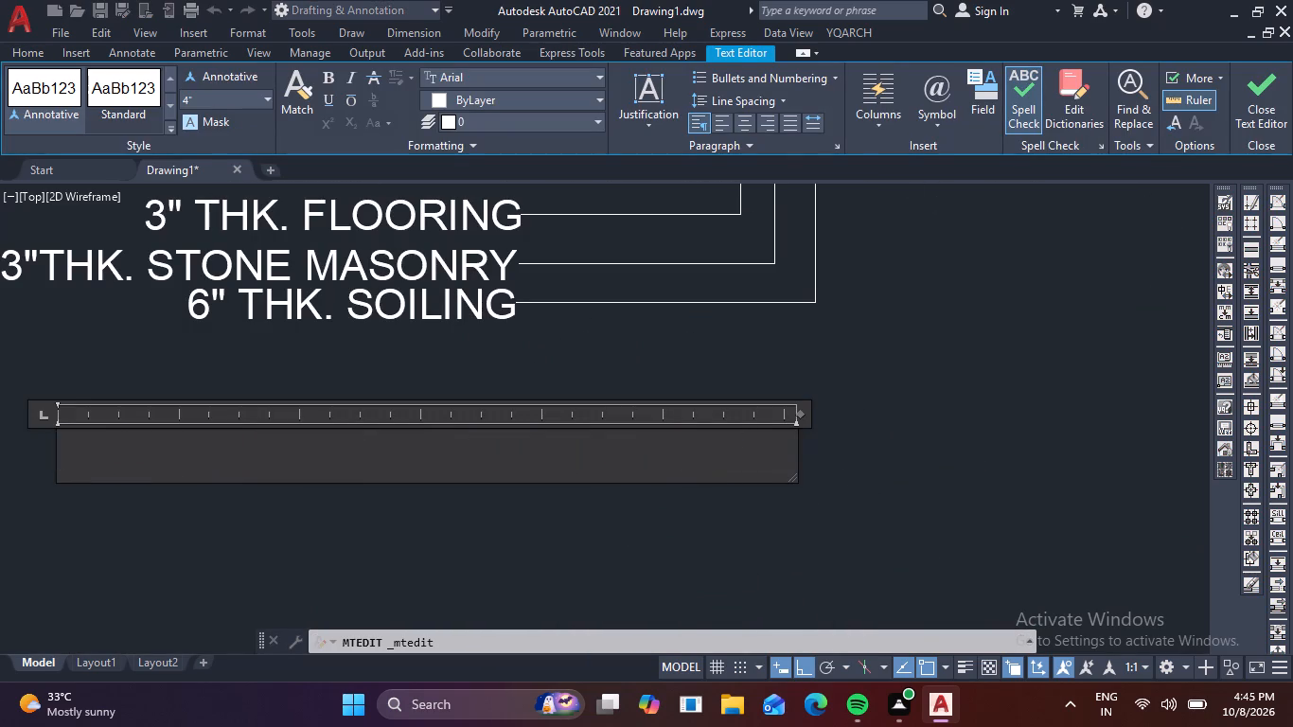
text(SECTION)
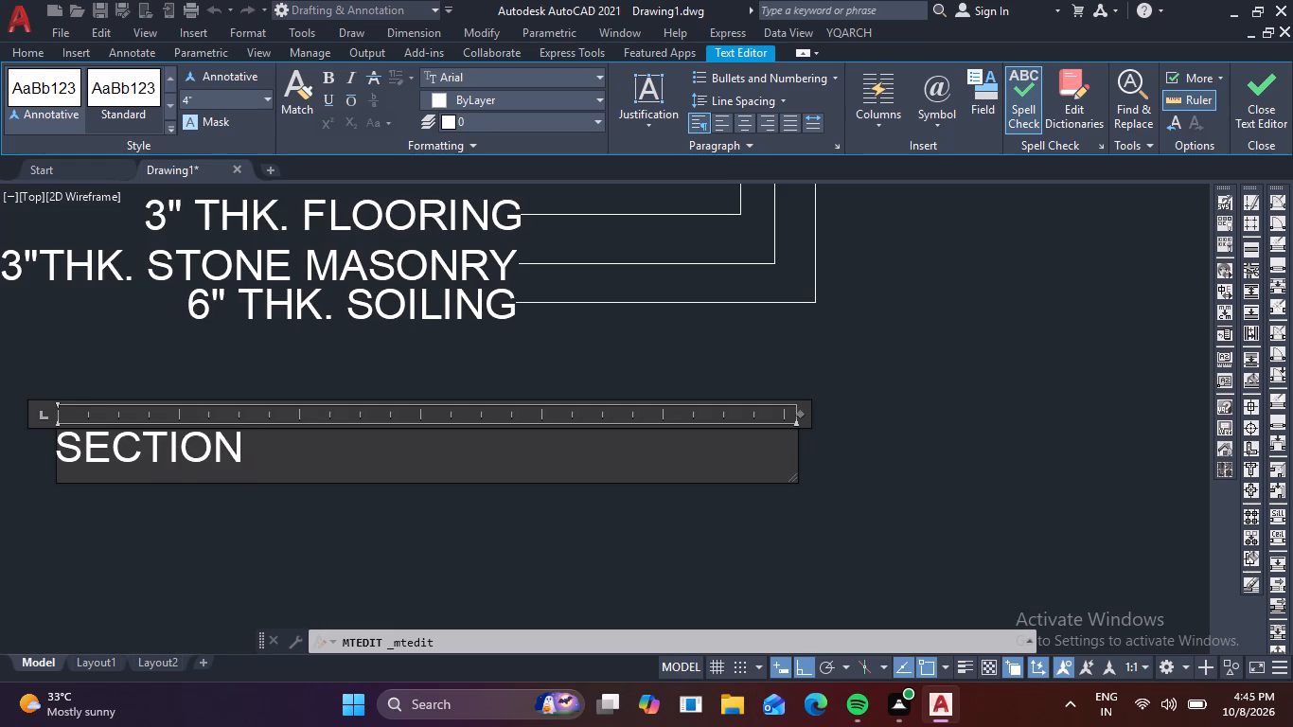
key(space)
text(AT)
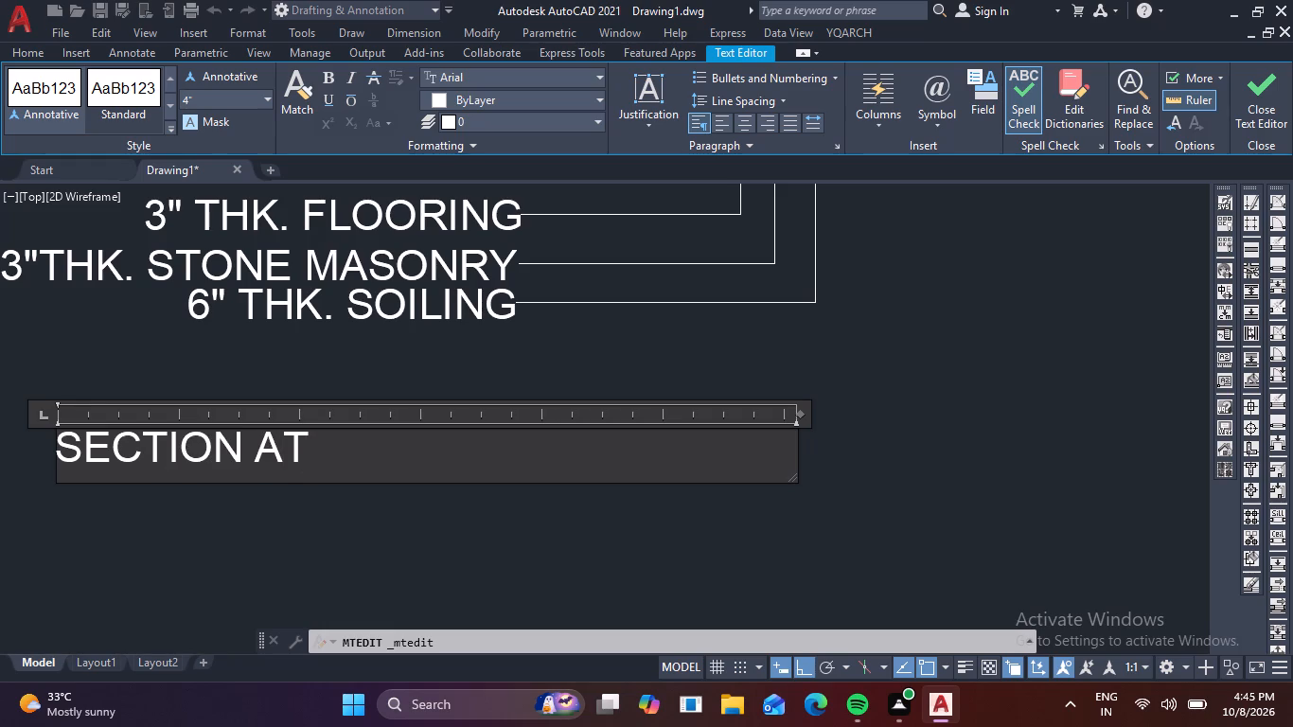
key(space)
key(shift+parenleft)
key(j)
text(-J)
key(shift+parenright)
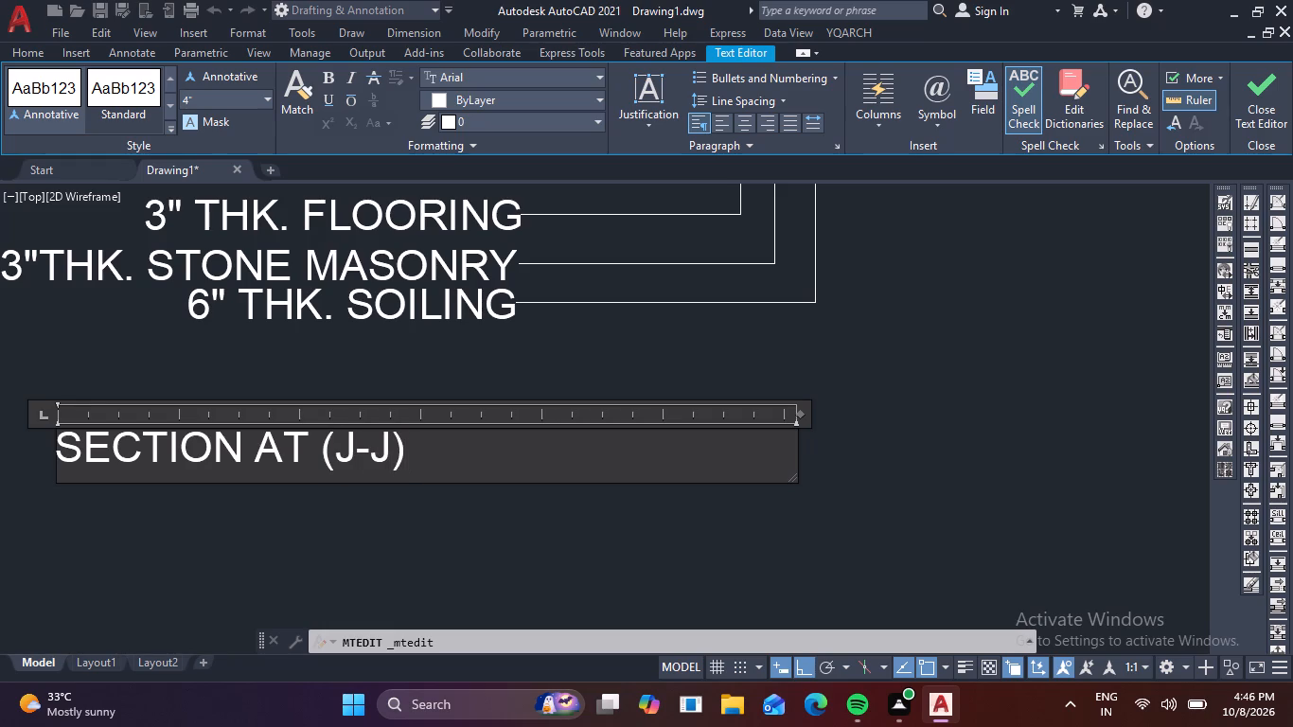
click(501, 541)
Scale up the "SECTION AT (J-J)" title from its upper-left corner to a text height of about 5 1/4".
scroll(537, 535, down, 1)
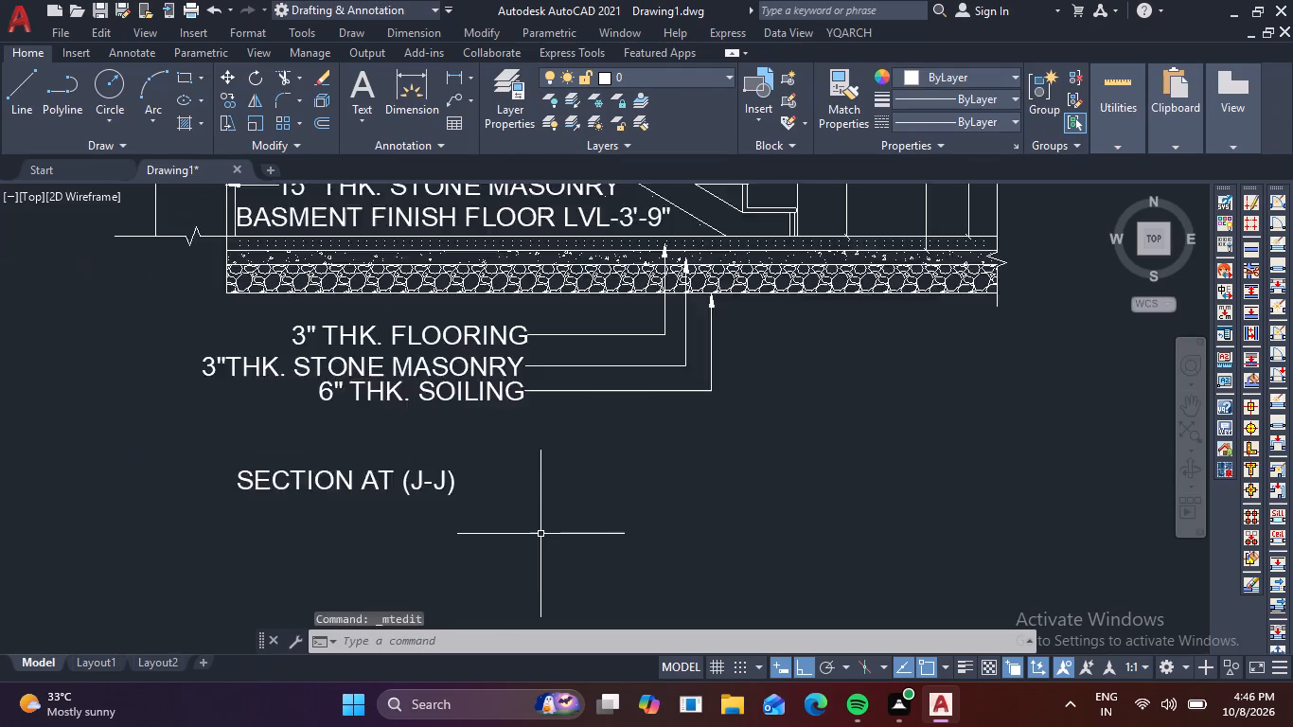
scroll(540, 534, down, 1)
click(391, 496)
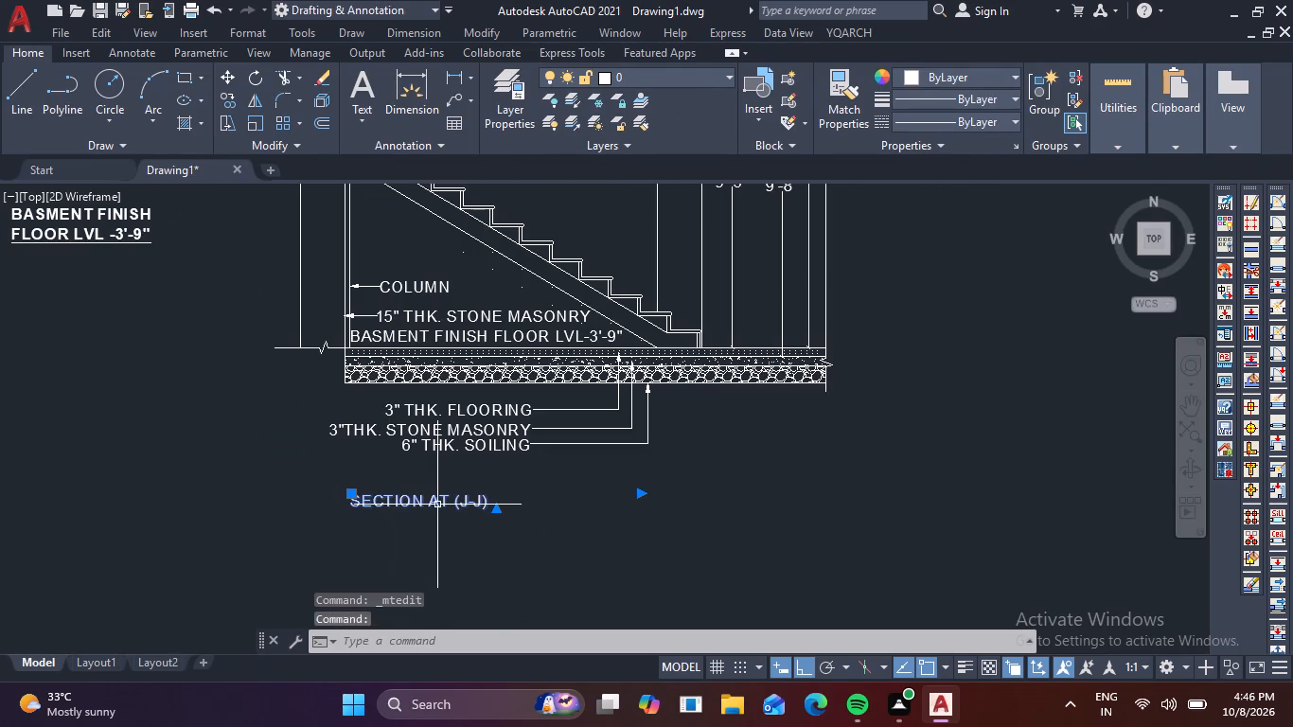
text(SC)
key(space)
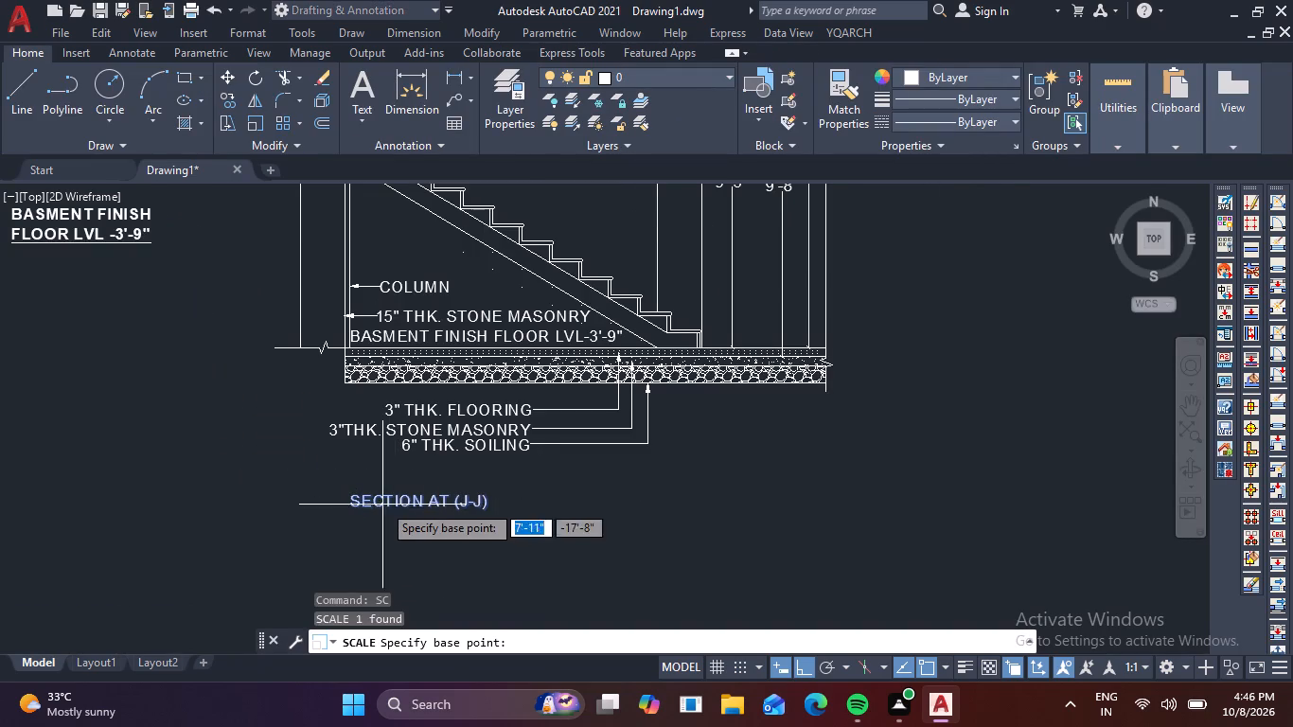
scroll(382, 503, up, 3)
click(262, 473)
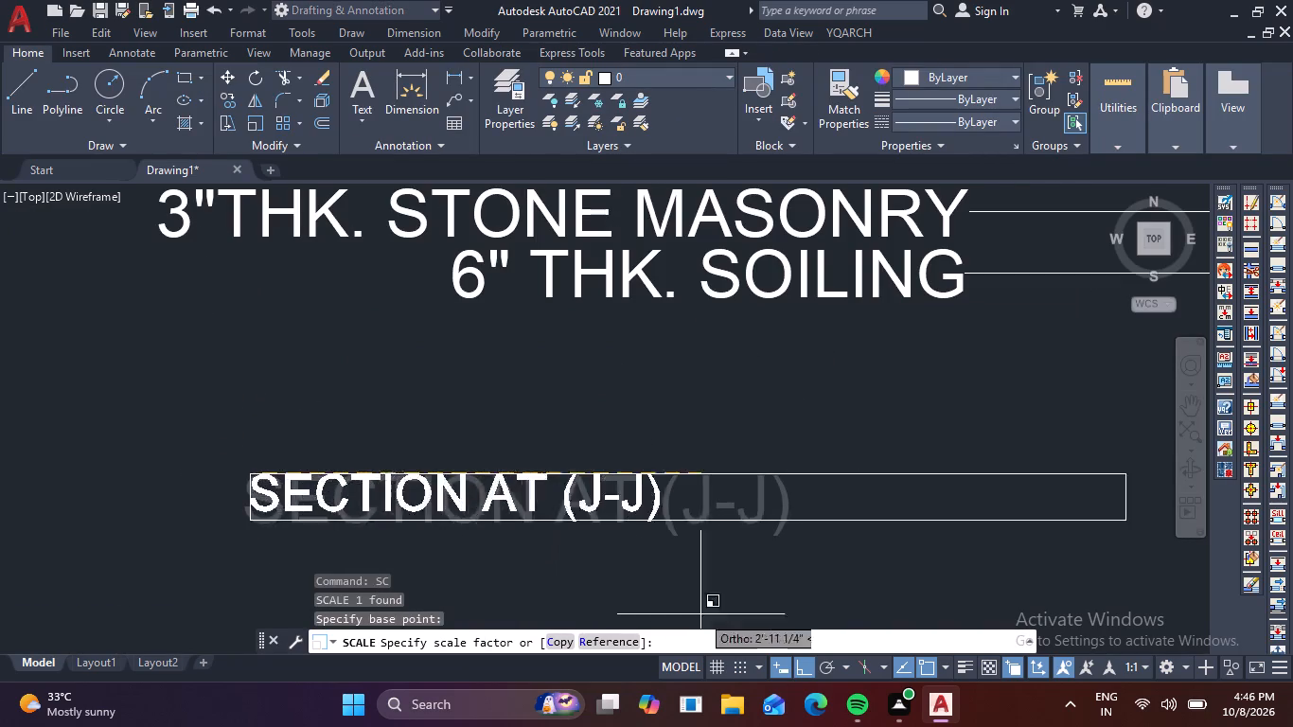
middle_drag(819, 615, 818, 569)
scroll(819, 614, down, 1)
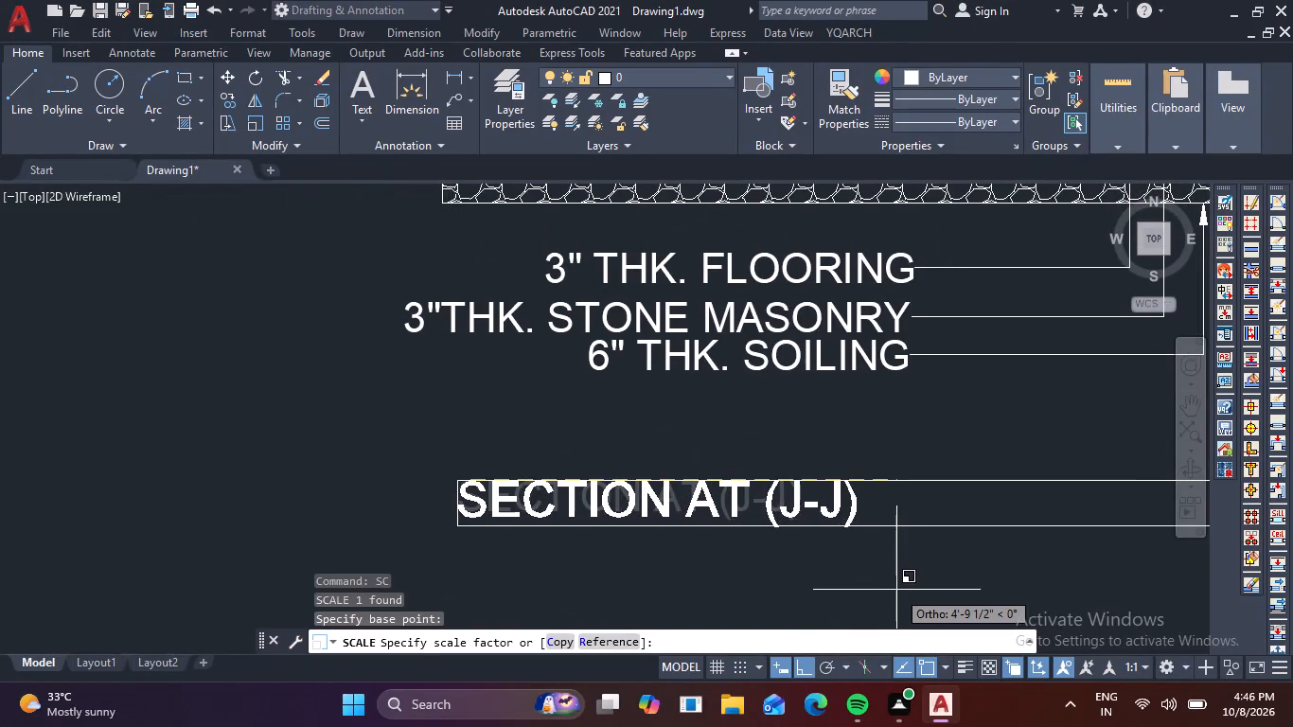
click(935, 592)
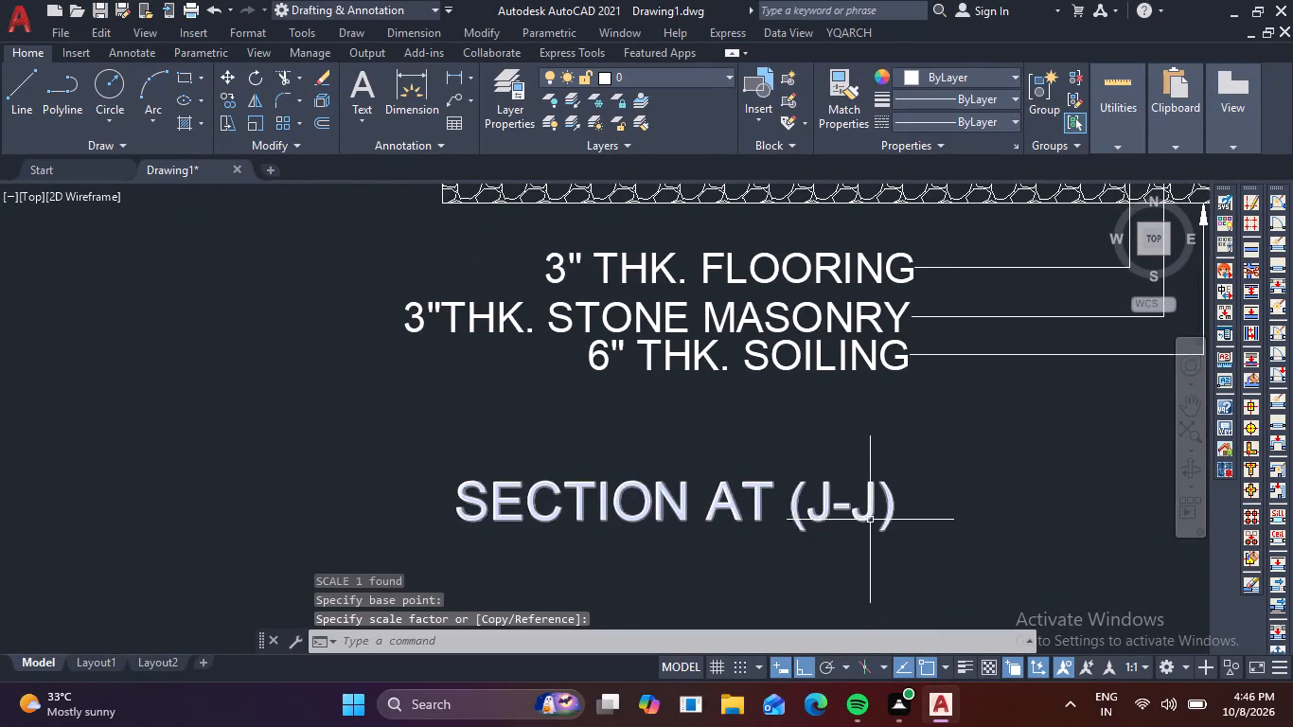
Change the colour of the whole "SECTION AT (J-J)" title text to cyan.
click(867, 515)
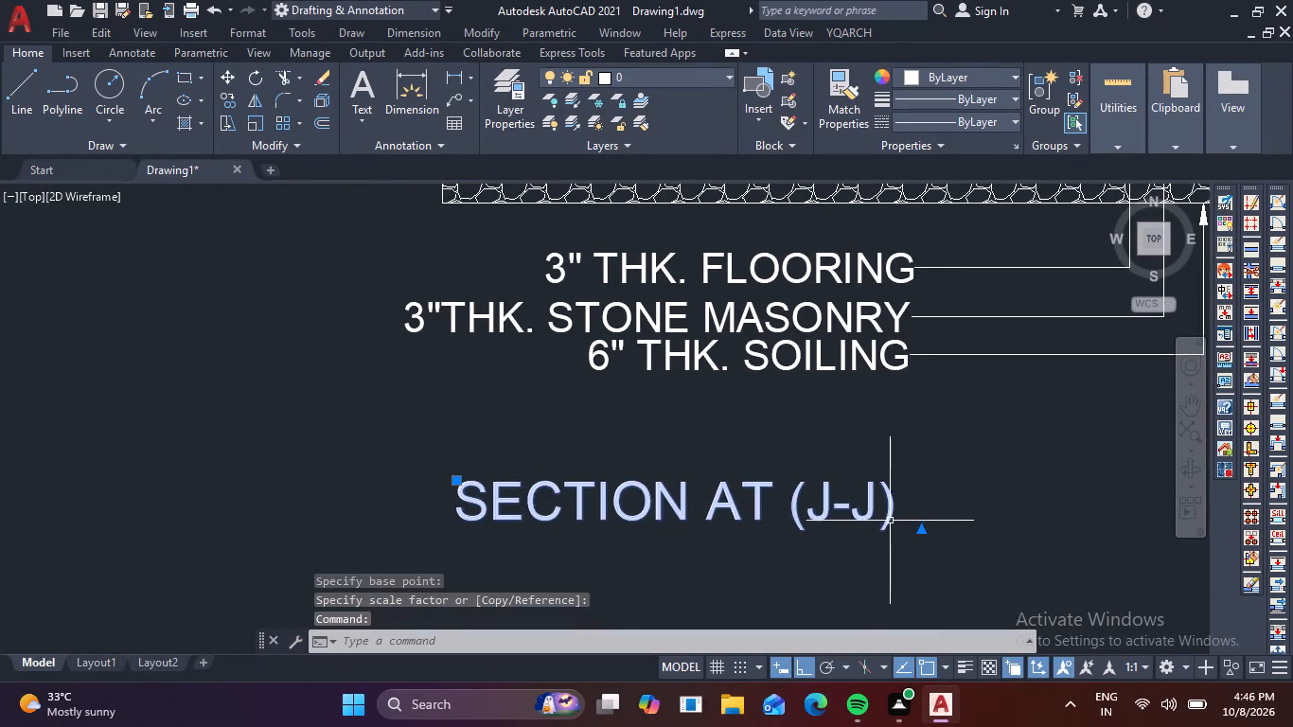
double_click(889, 516)
drag(903, 508, 384, 502)
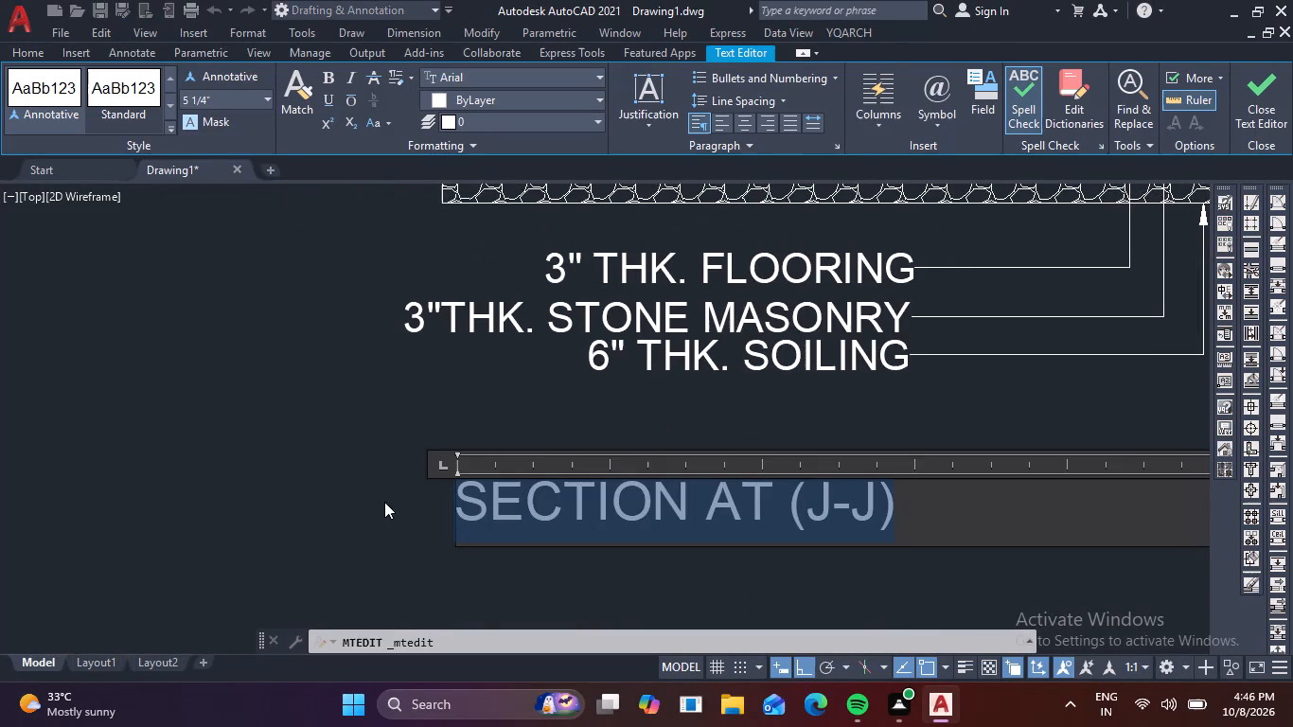
click(596, 97)
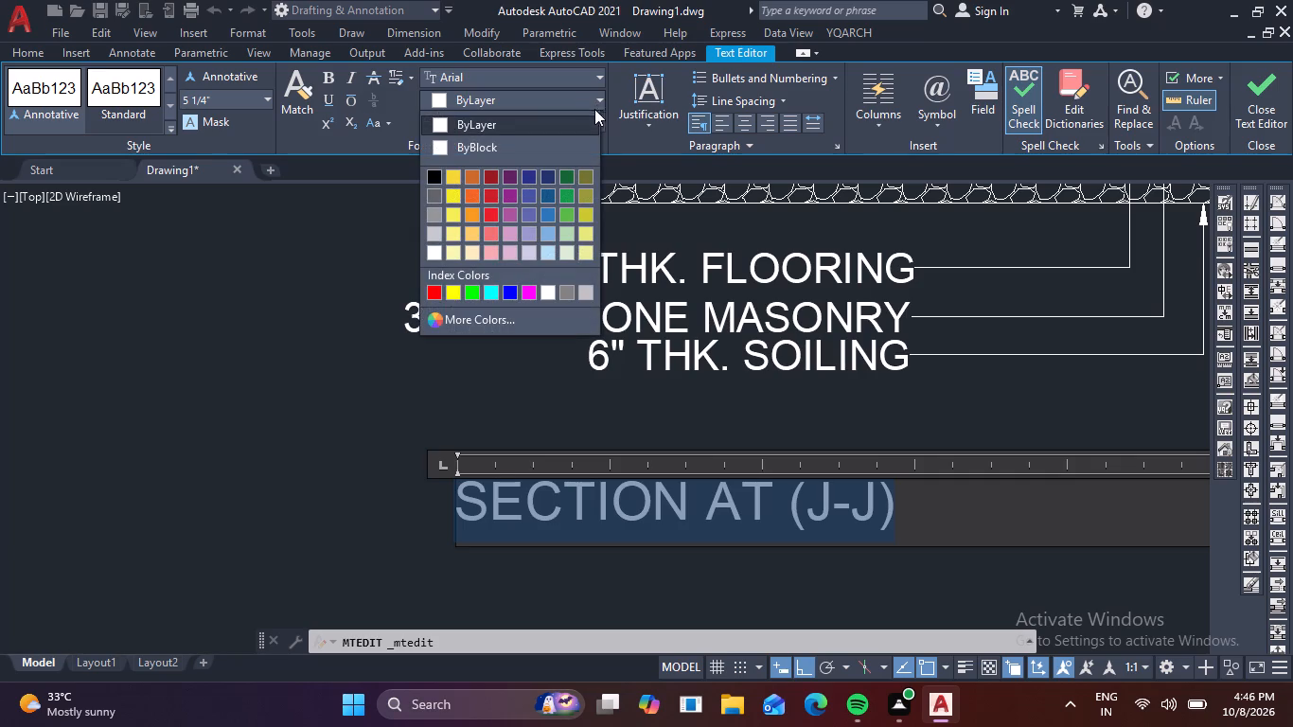
click(492, 286)
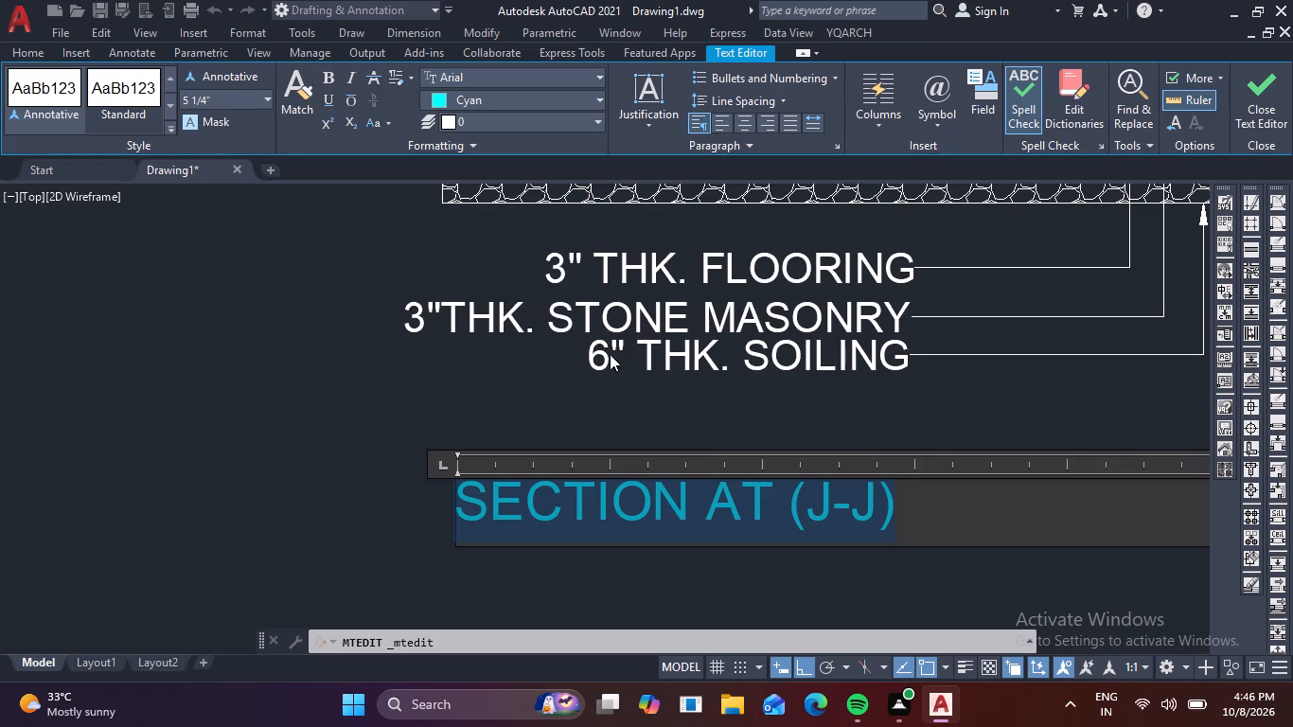
click(571, 398)
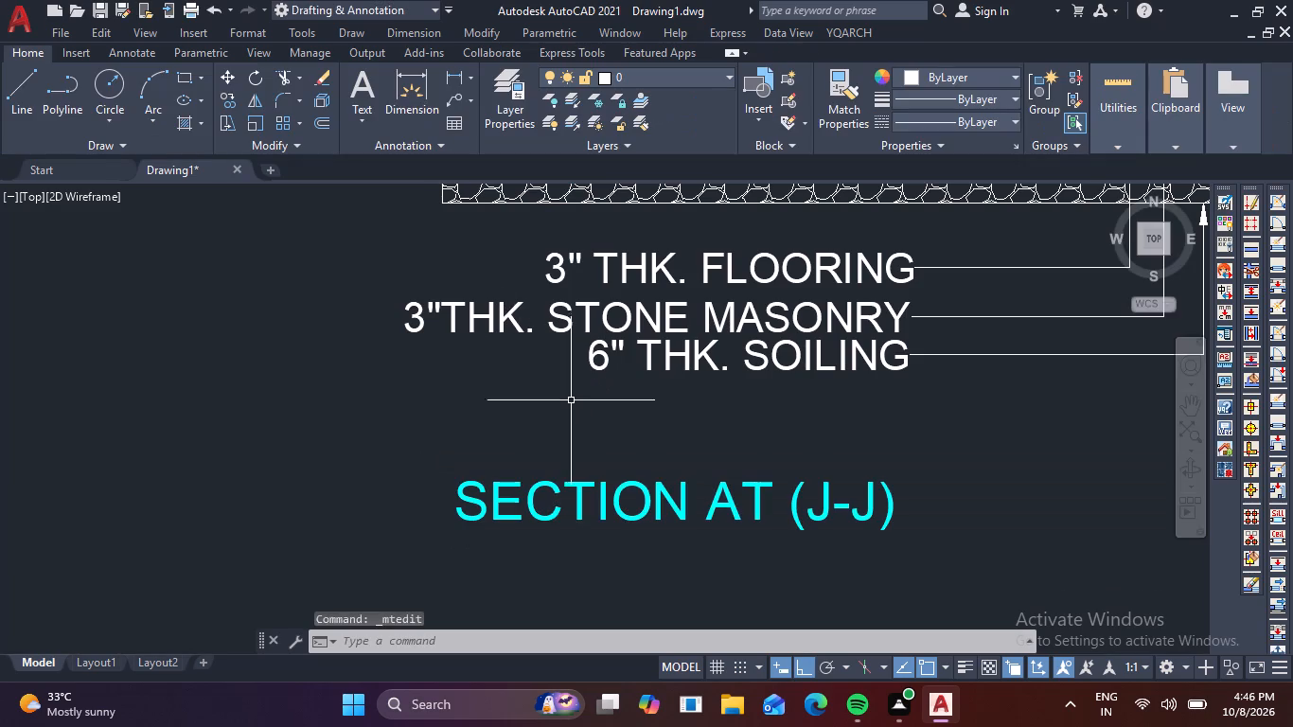
Move the "SECTION AT (J-J)" title horizontally to the right so it sits roughly centred beneath the staircase section.
scroll(576, 438, down, 2)
scroll(700, 401, down, 1)
click(716, 445)
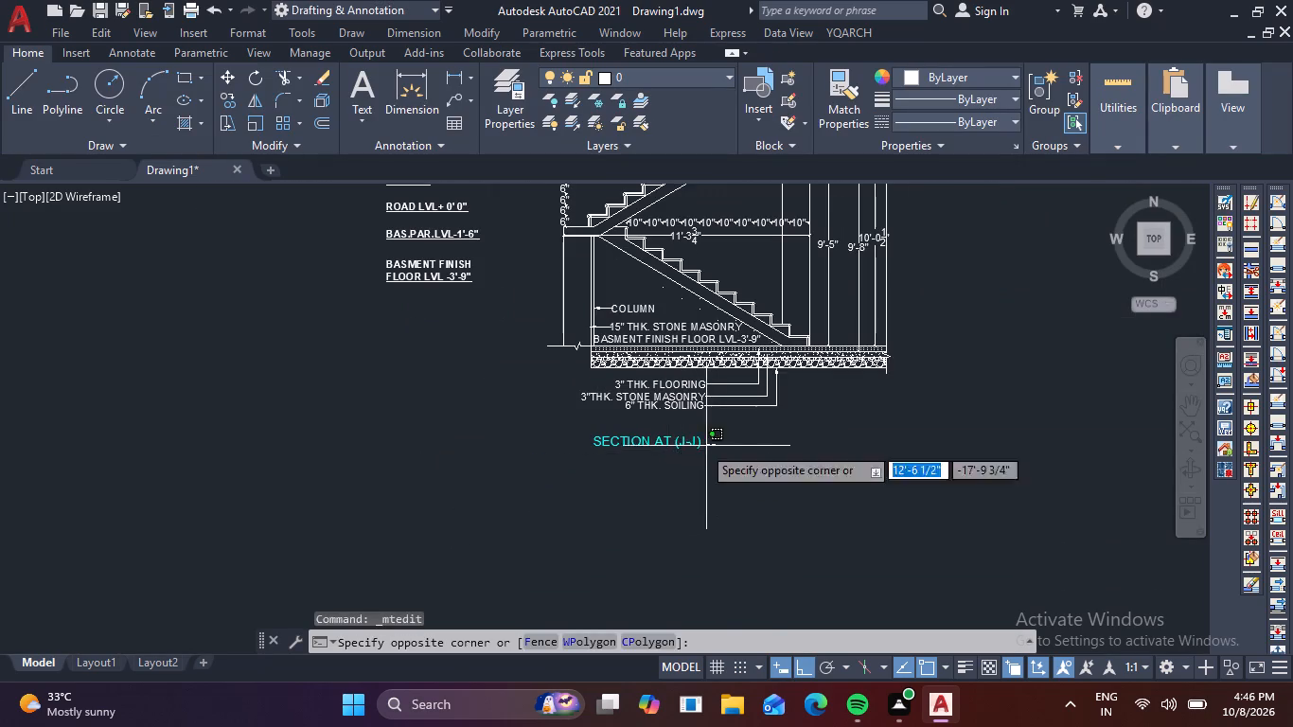
click(604, 442)
text(M)
key(space)
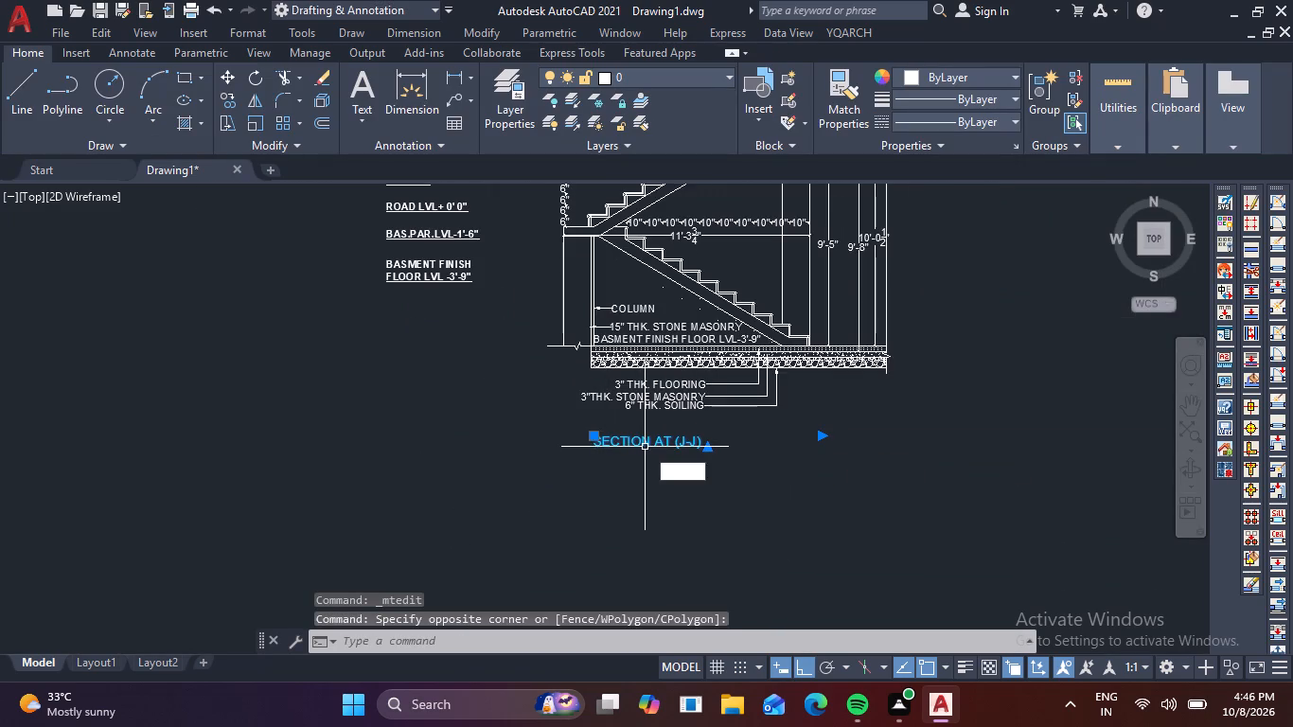
click(637, 445)
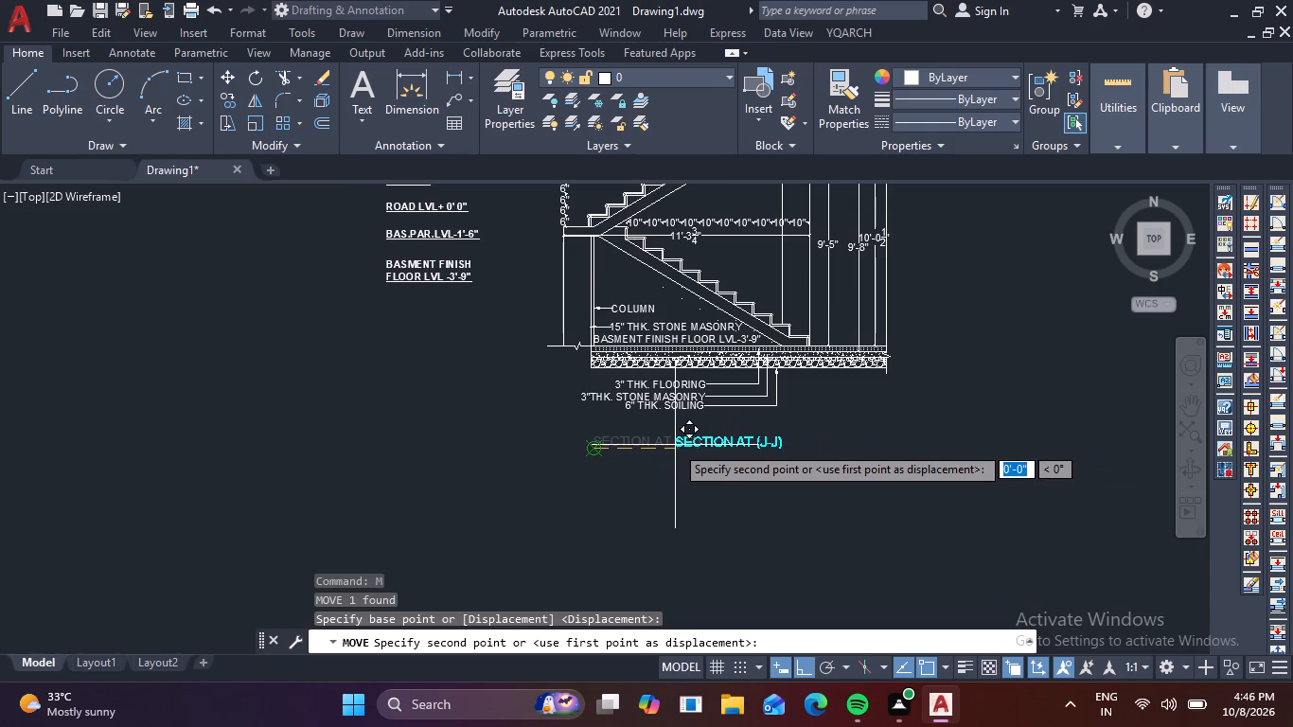
scroll(675, 445, up, 1)
click(675, 445)
click(640, 435)
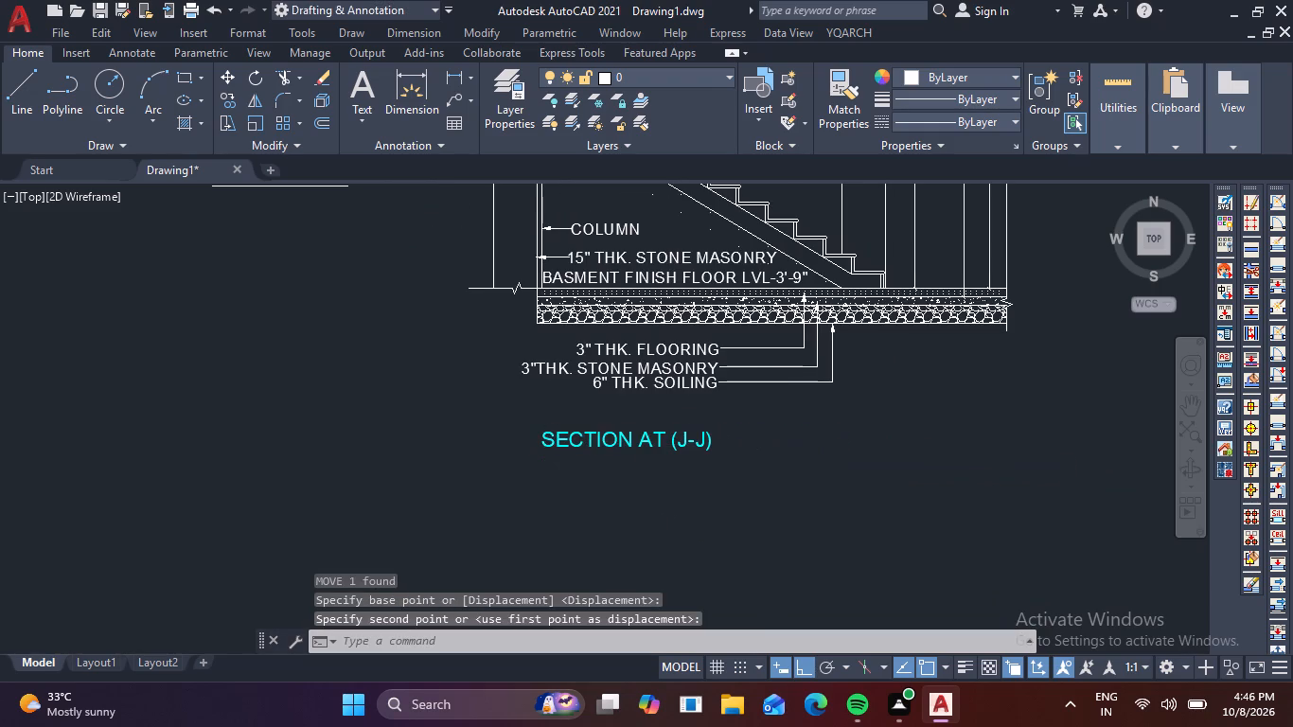
text(M)
key(space)
click(646, 439)
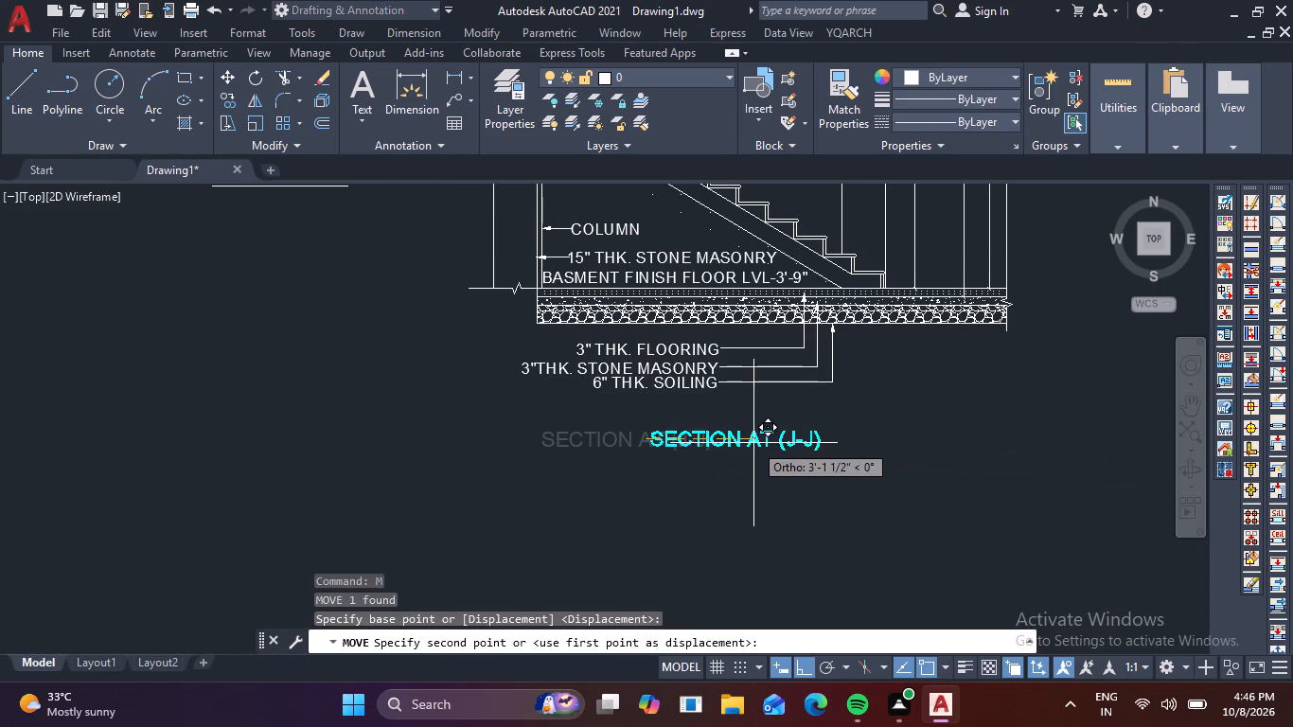
click(776, 445)
Copy the step number "1" from the bottom flight of the lower staircase plan to the empty space right of the section title.
scroll(779, 447, down, 3)
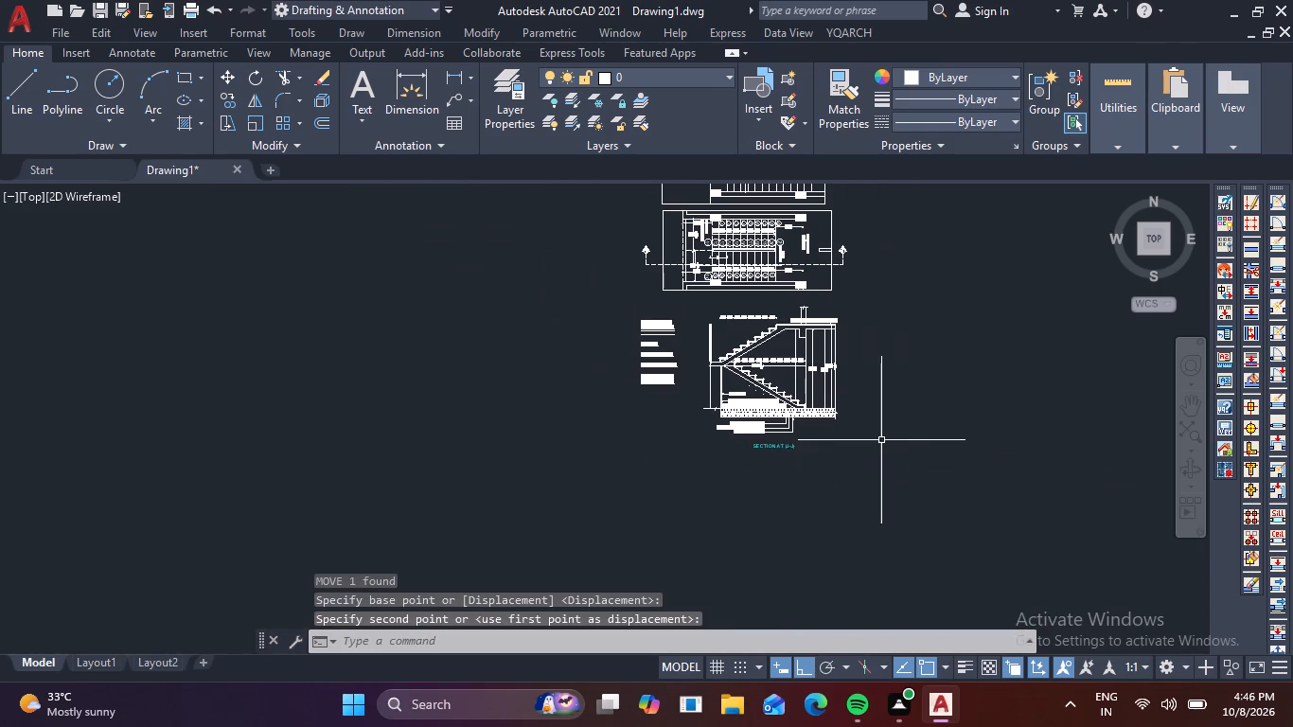
middle_drag(883, 455, 871, 493)
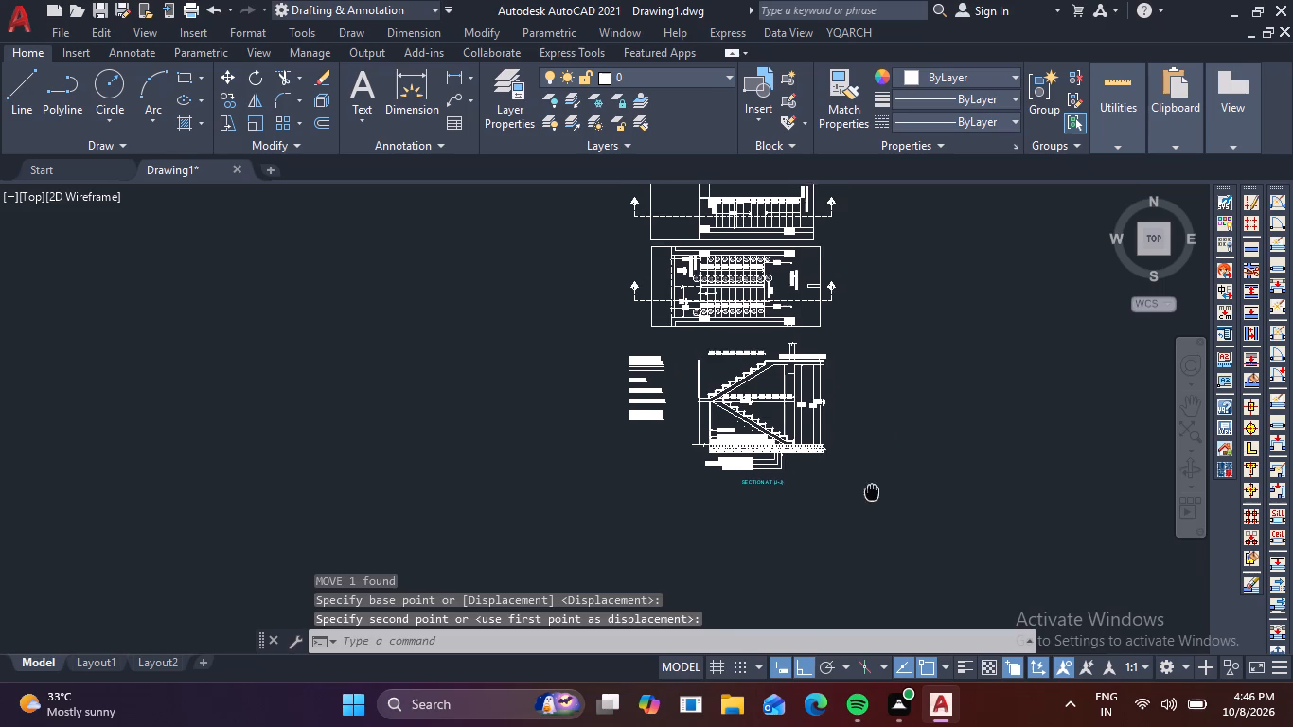
middle_drag(871, 493, 858, 545)
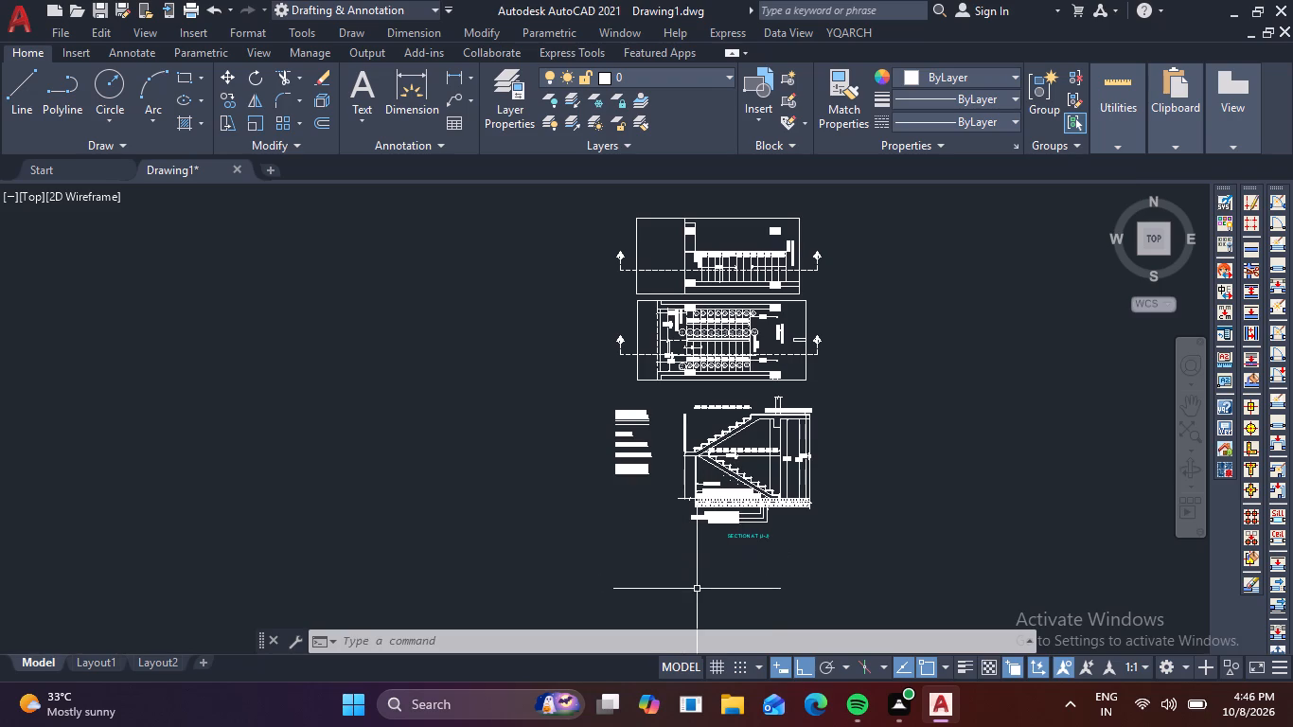
scroll(776, 543, up, 4)
middle_drag(772, 535, 793, 718)
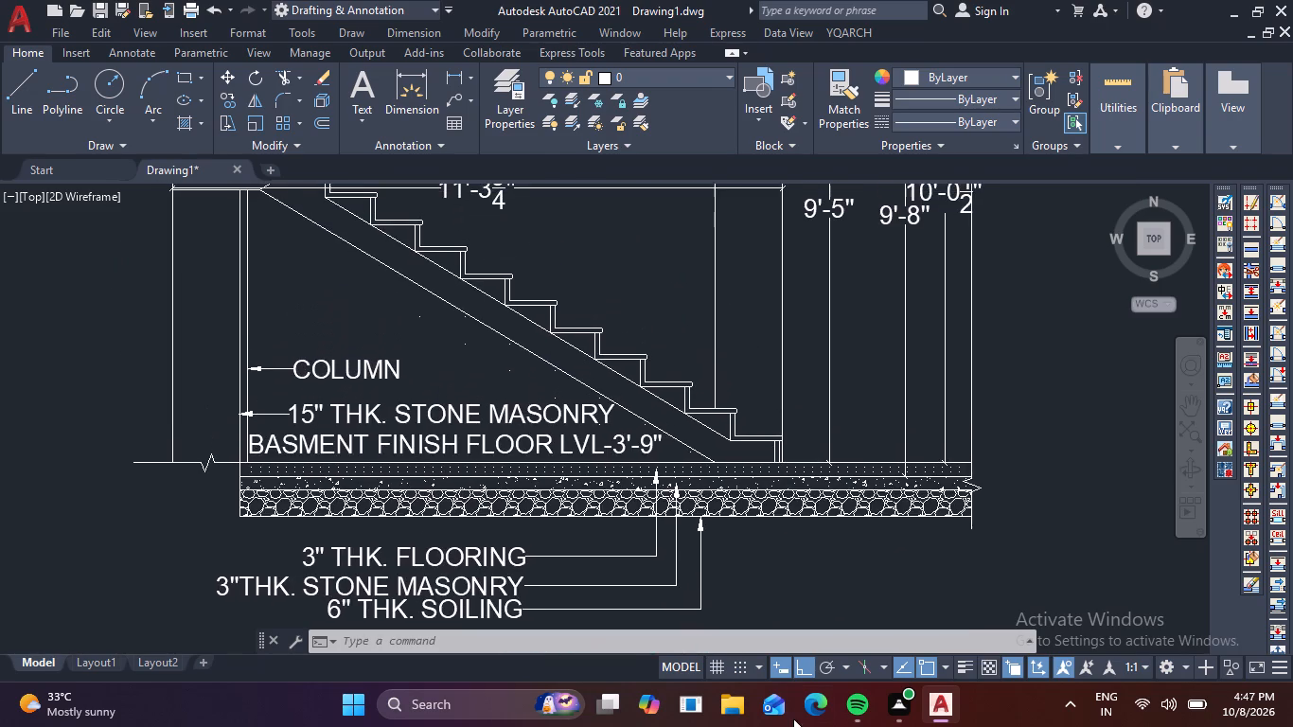
scroll(808, 585, down, 2)
middle_drag(806, 537, 798, 605)
scroll(687, 376, up, 1)
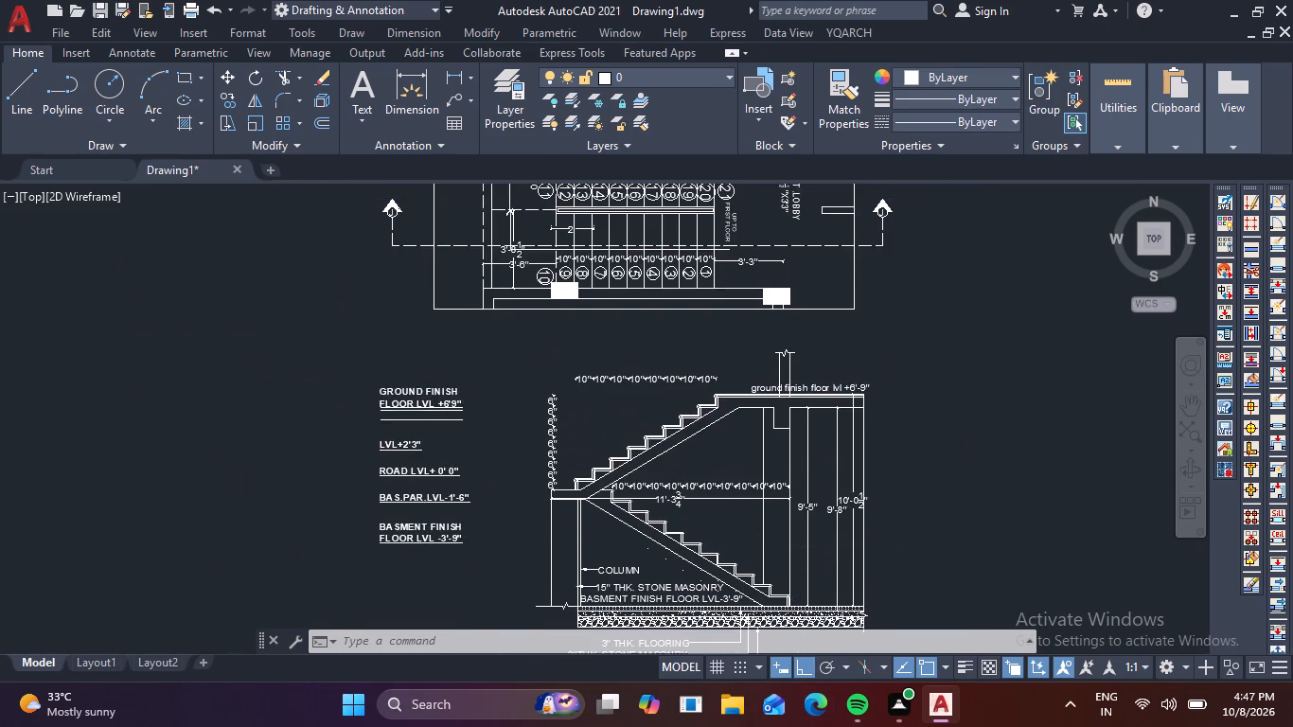
scroll(687, 375, up, 1)
middle_drag(688, 403, 683, 641)
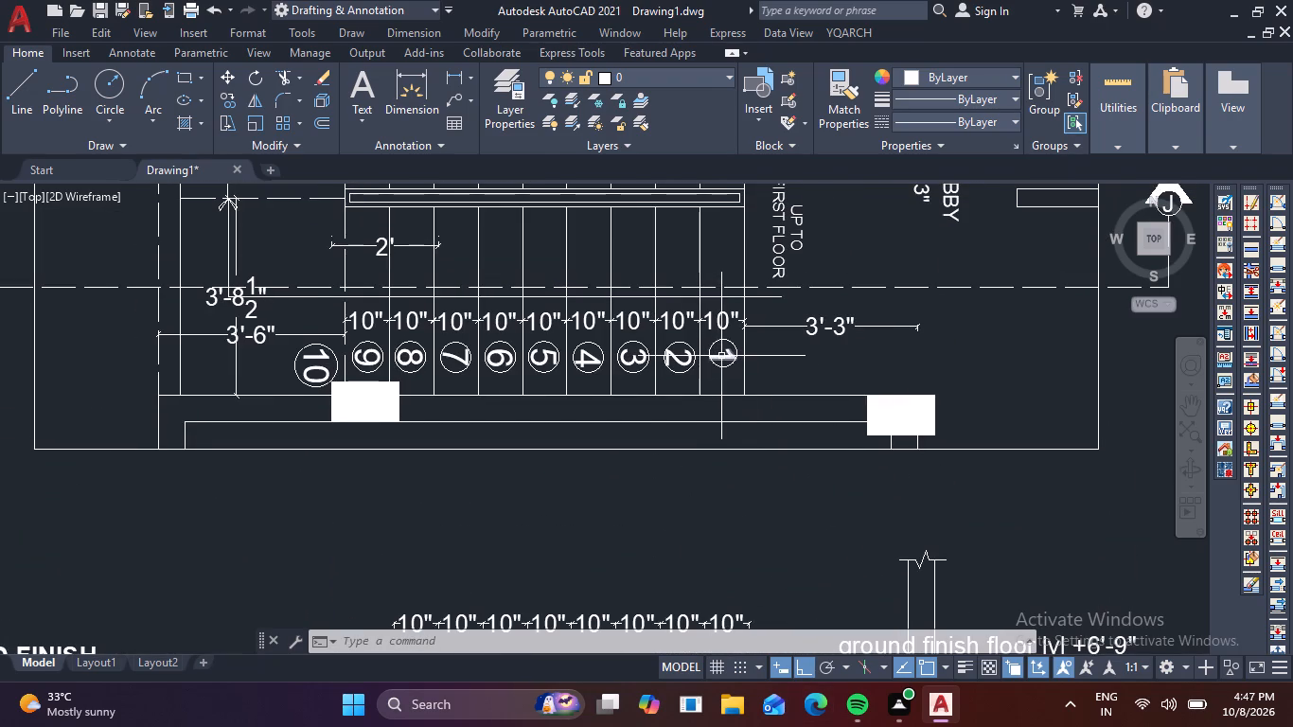
click(721, 356)
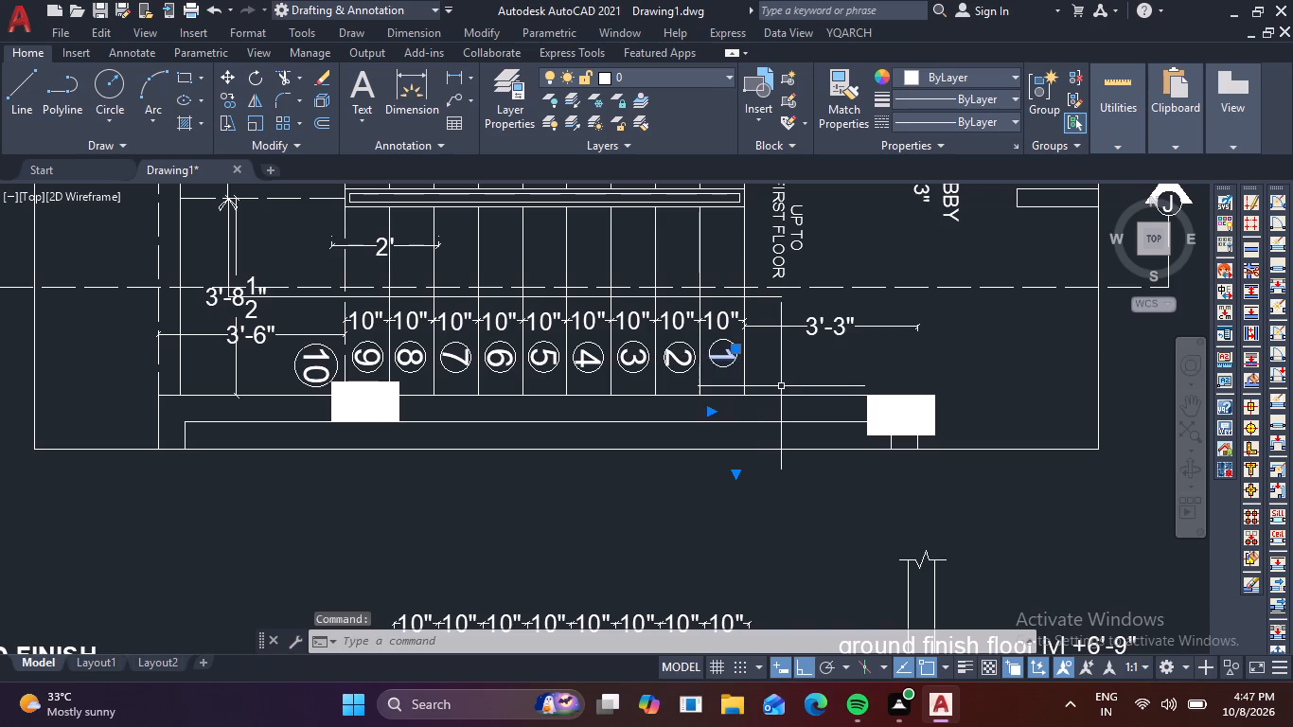
key(c)
text(O)
key(space)
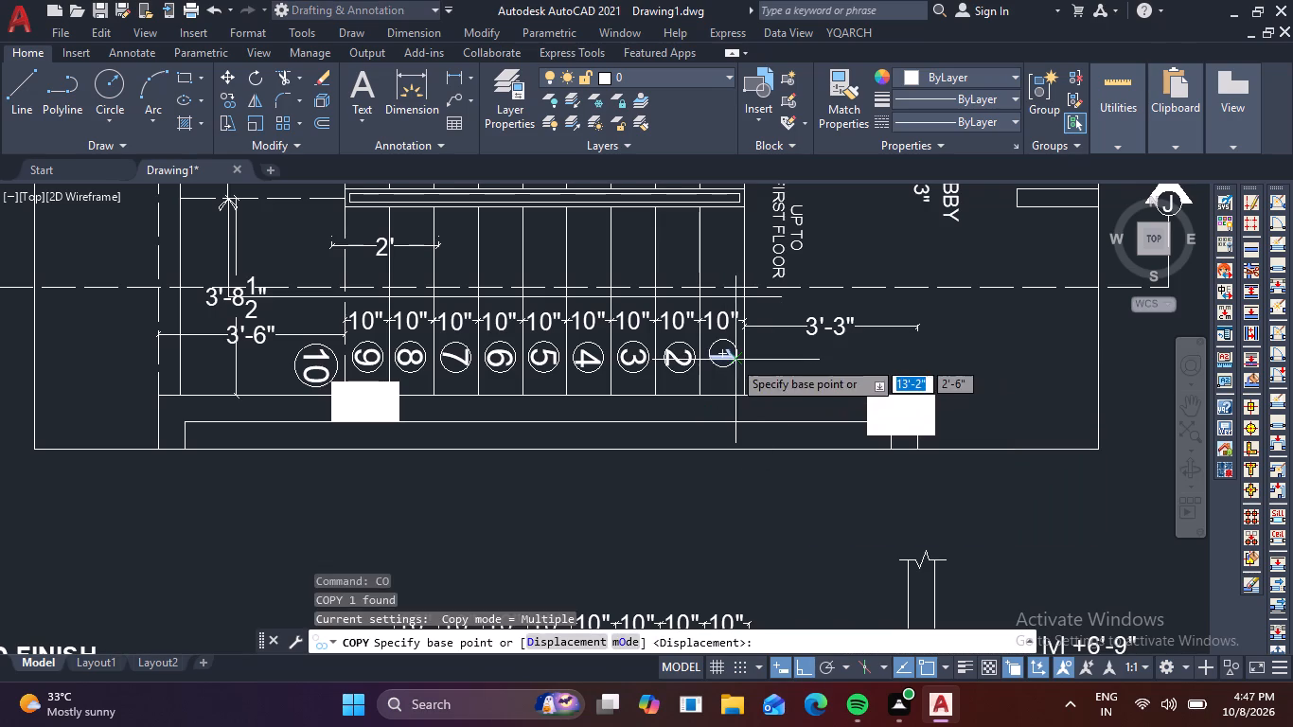
click(729, 358)
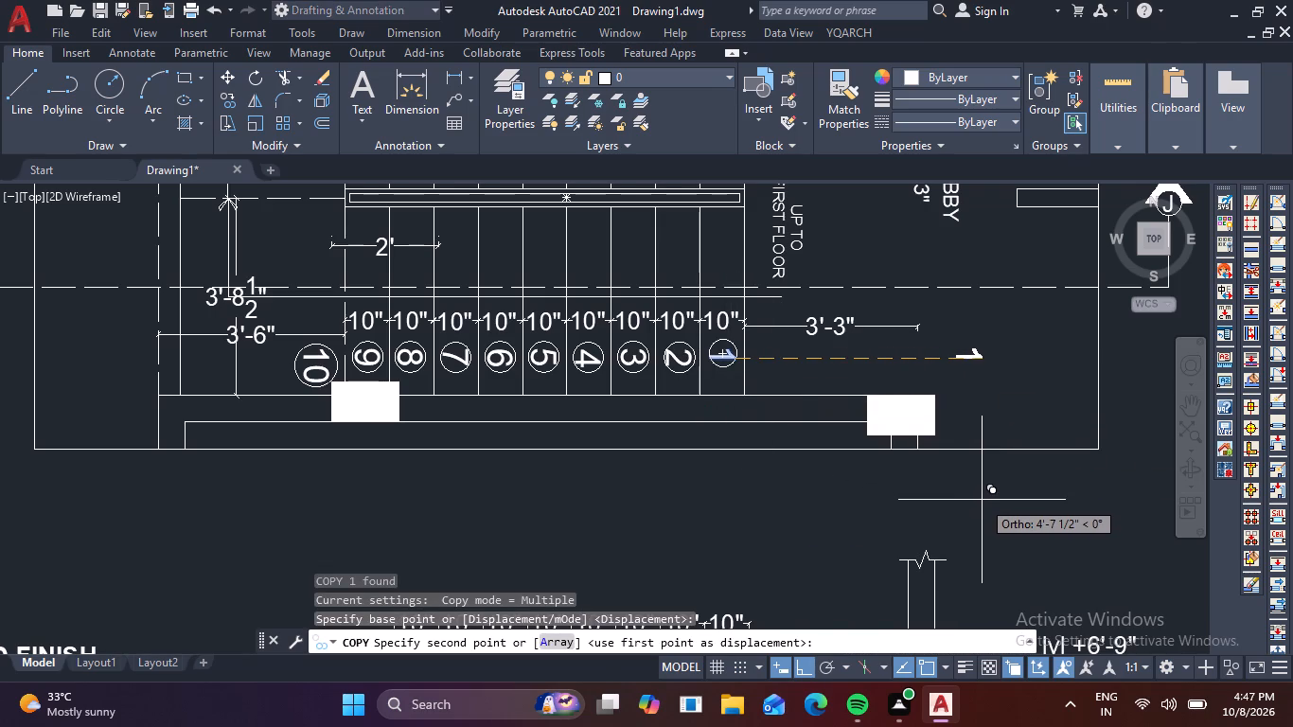
key(F8)
scroll(1041, 556, down, 2)
middle_drag(1054, 562, 822, 377)
scroll(1054, 563, down, 1)
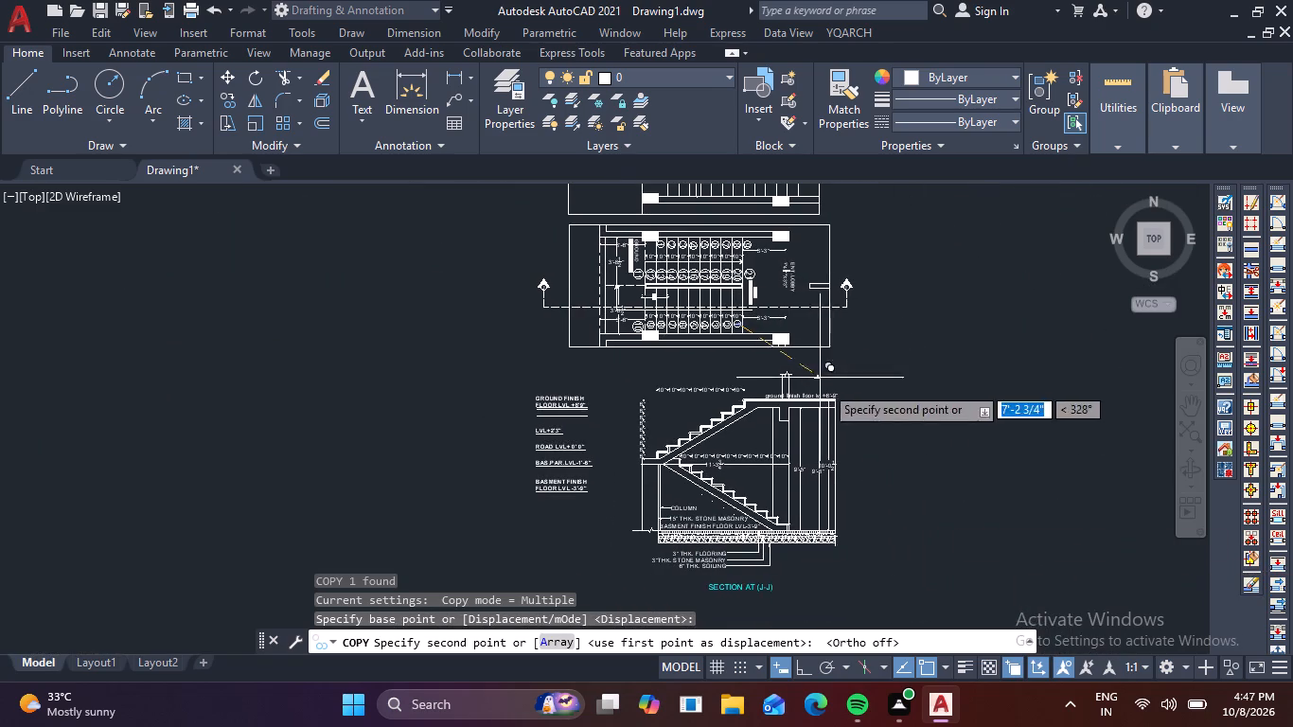
click(937, 570)
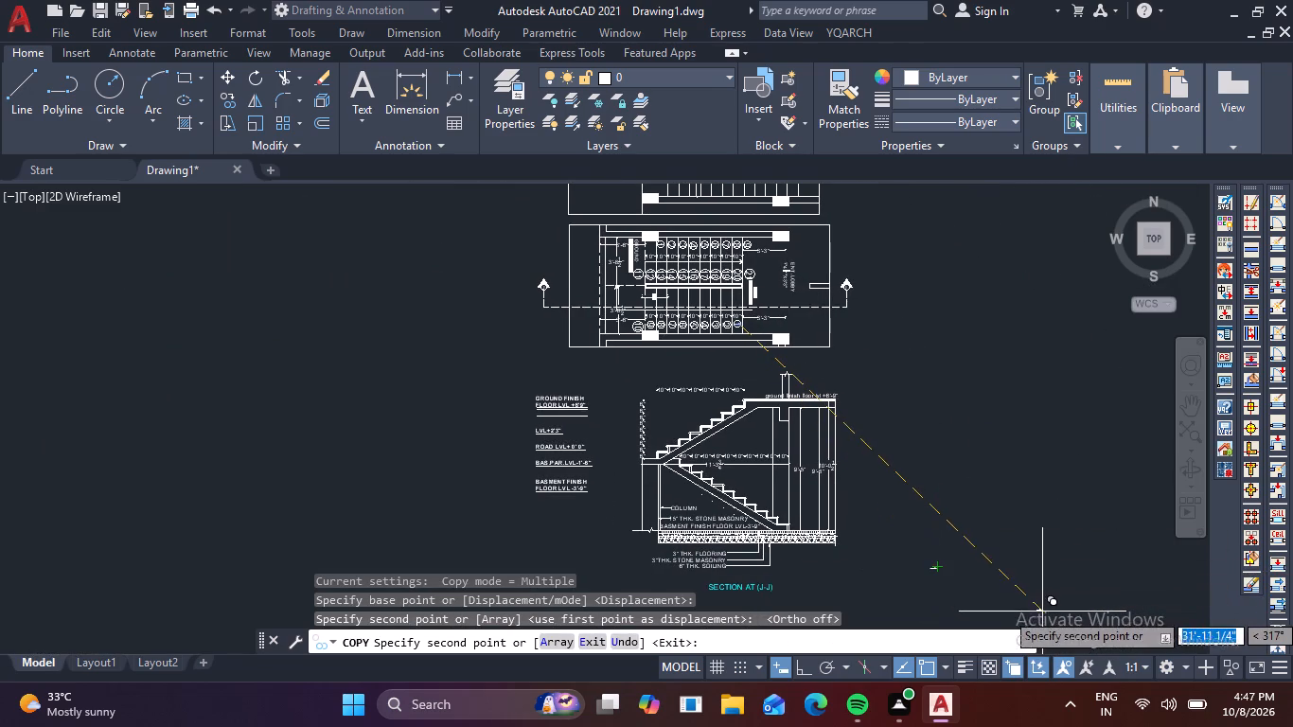
key(Escape)
Rotate the copied "1" by 90° so that it reads upright.
scroll(965, 592, up, 3)
drag(846, 527, 832, 514)
click(752, 465)
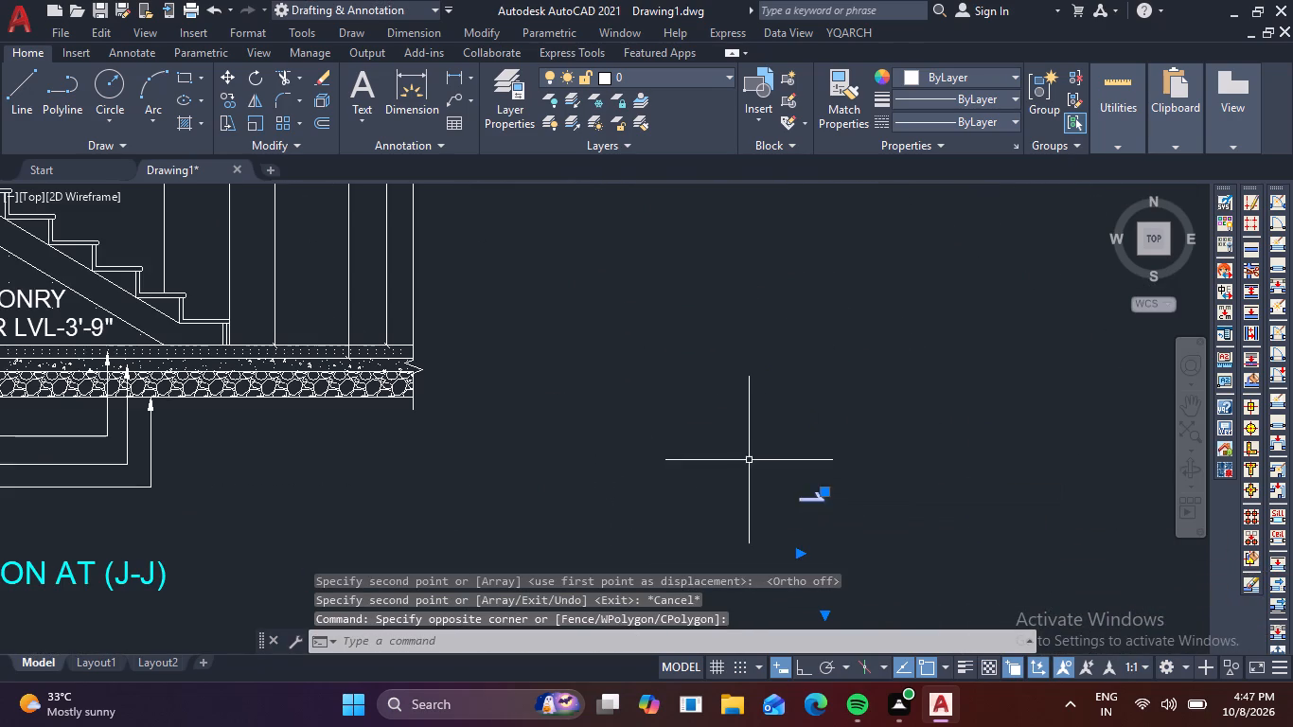
key(r)
key(o)
key(space)
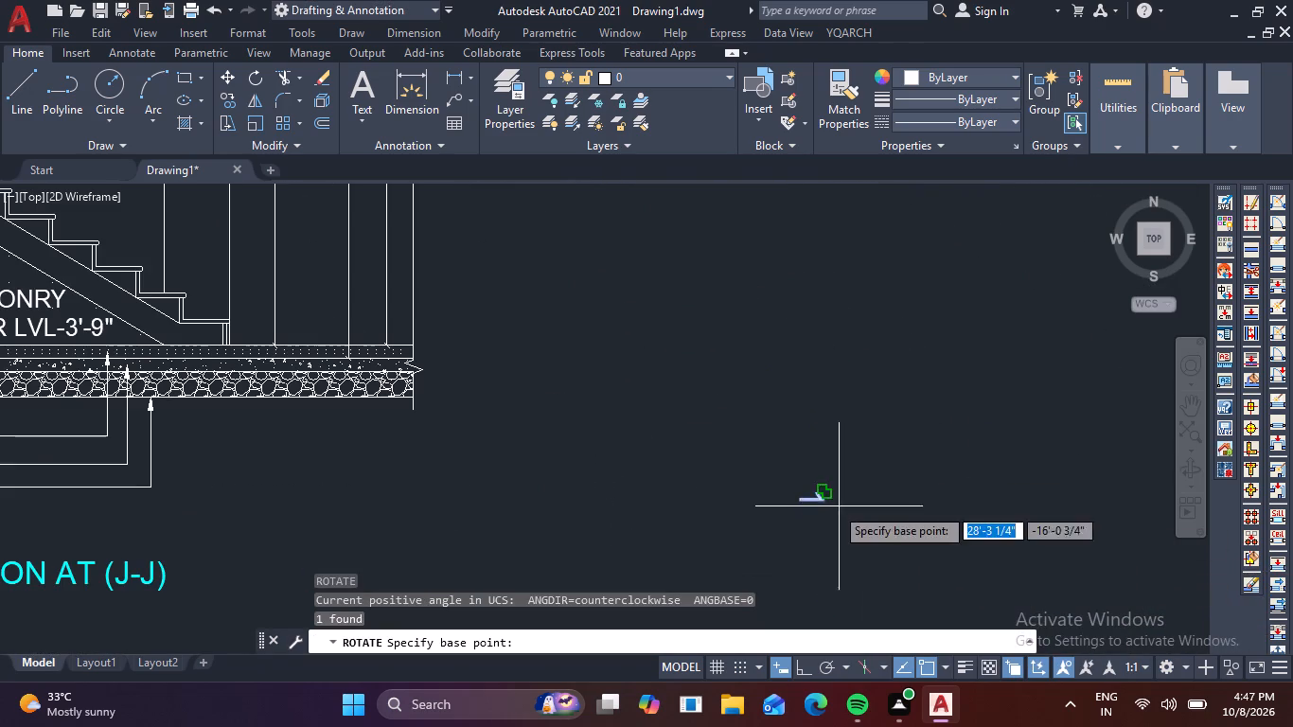
click(812, 500)
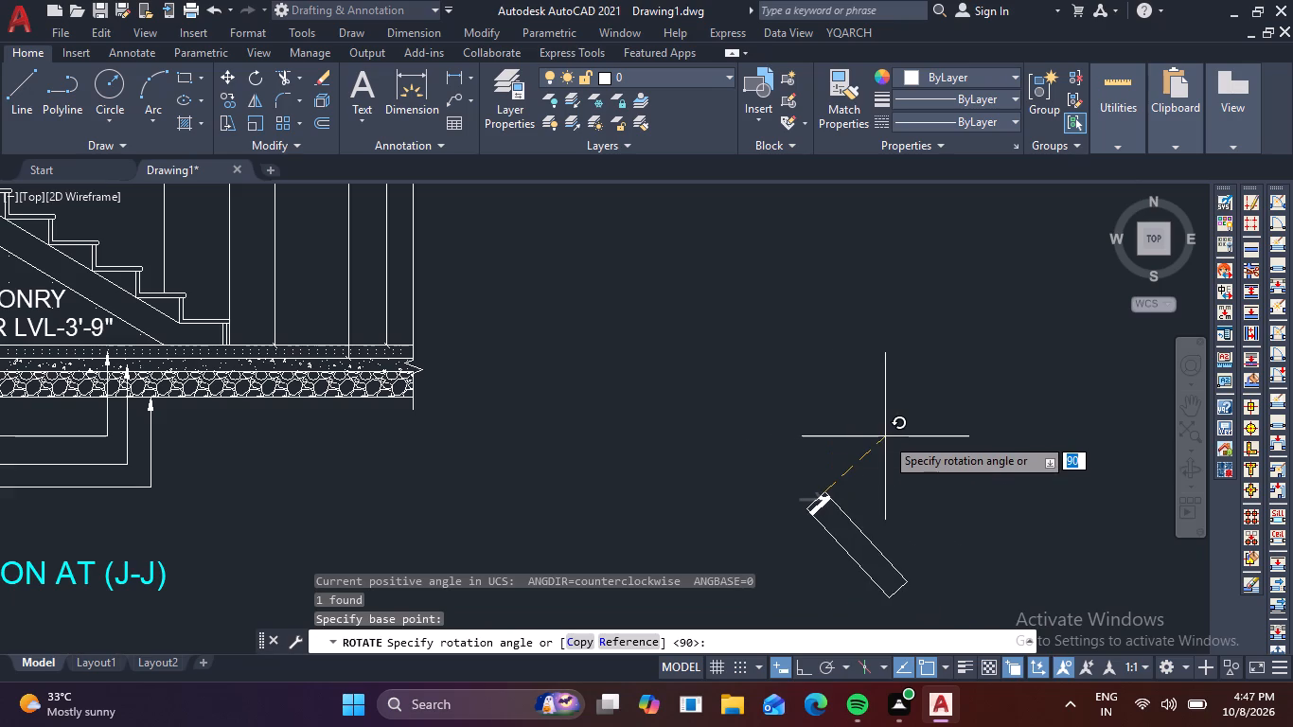
key(F8)
click(804, 438)
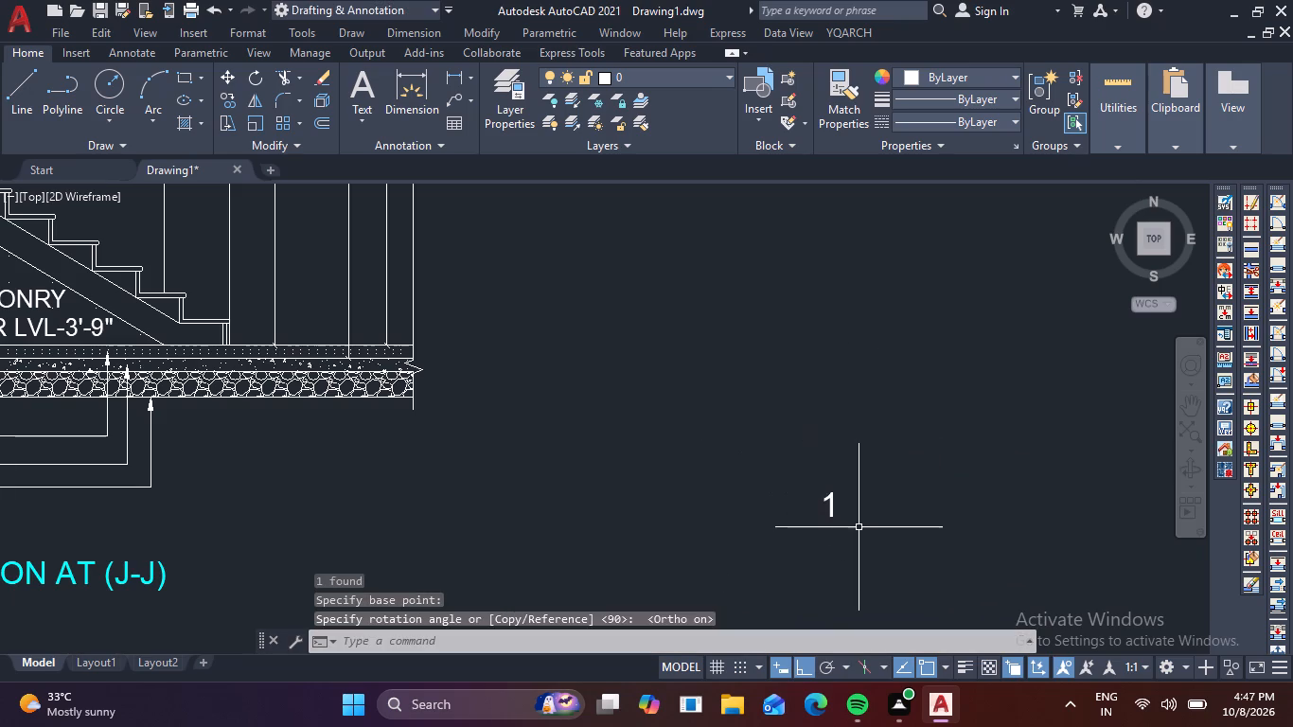
Copy the upright "1" ten times along the lower flight of the section, one above each step from the bottom towards the landing.
click(858, 527)
click(799, 479)
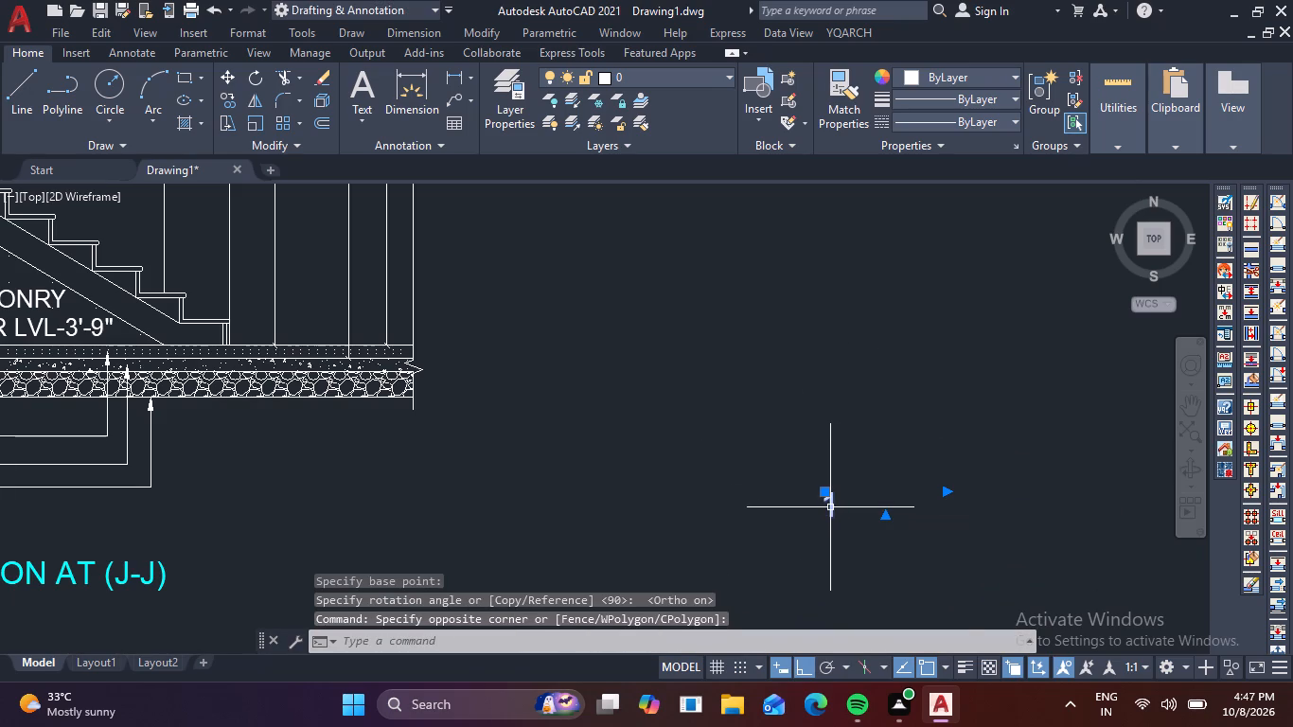
key(c)
key(o)
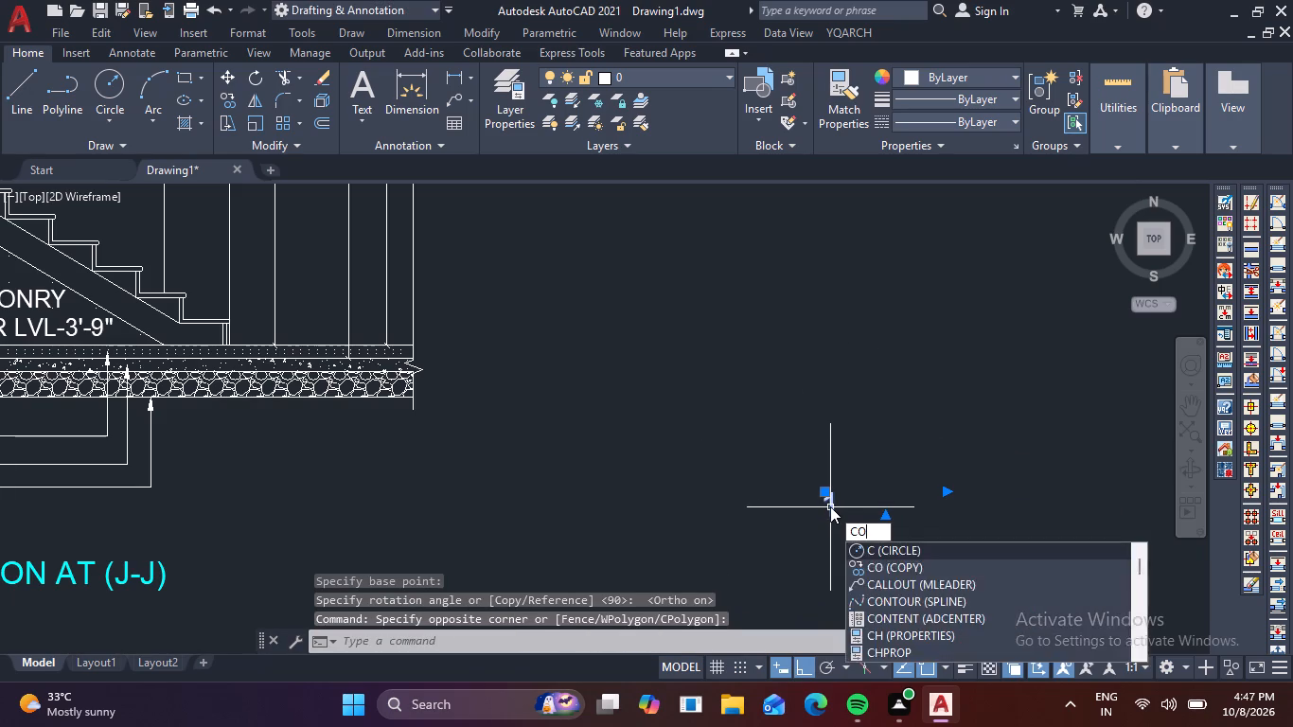
key(space)
click(830, 506)
scroll(569, 461, down, 1)
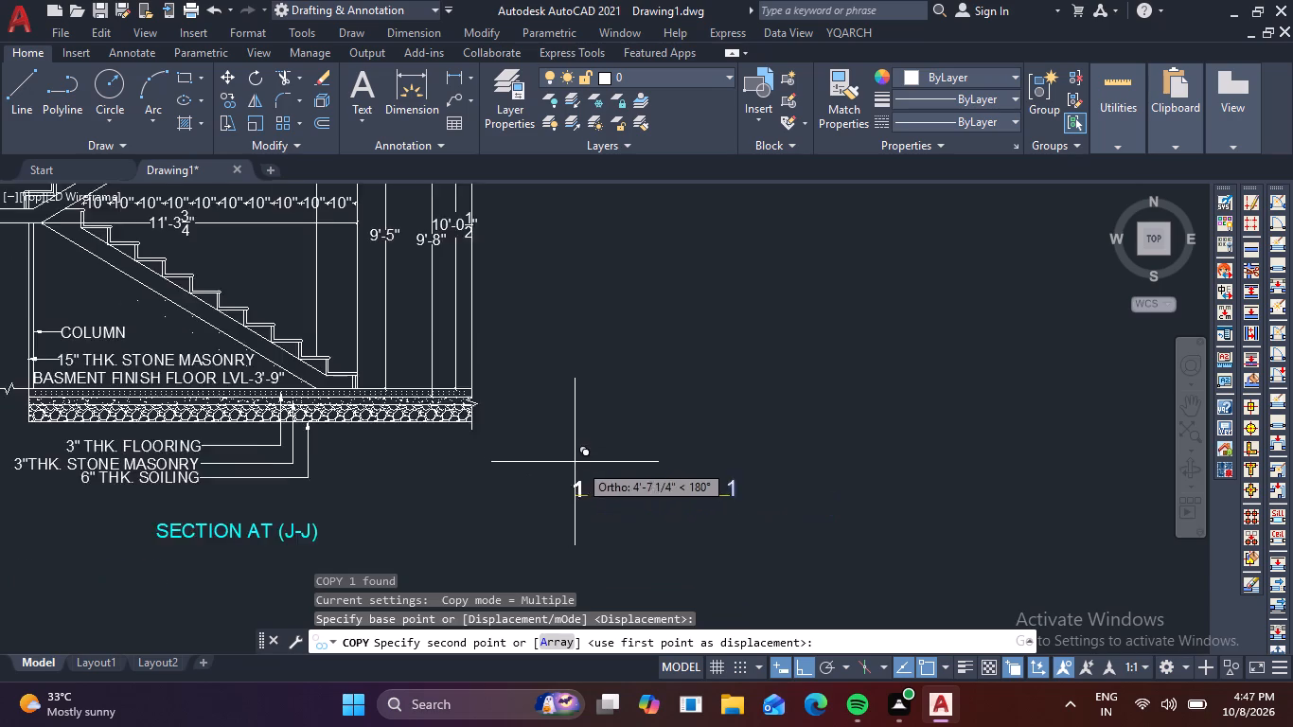
middle_drag(581, 466, 730, 533)
key(F8)
scroll(485, 455, up, 3)
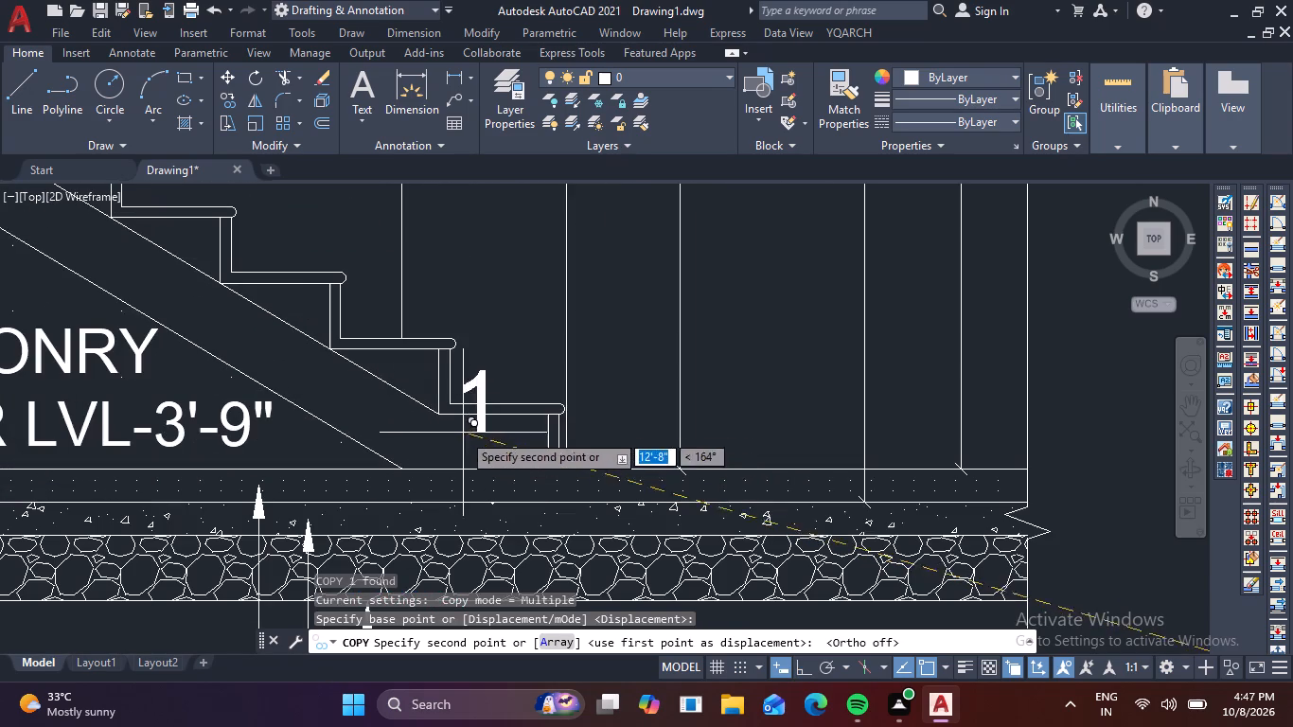
click(498, 380)
middle_drag(487, 356, 649, 514)
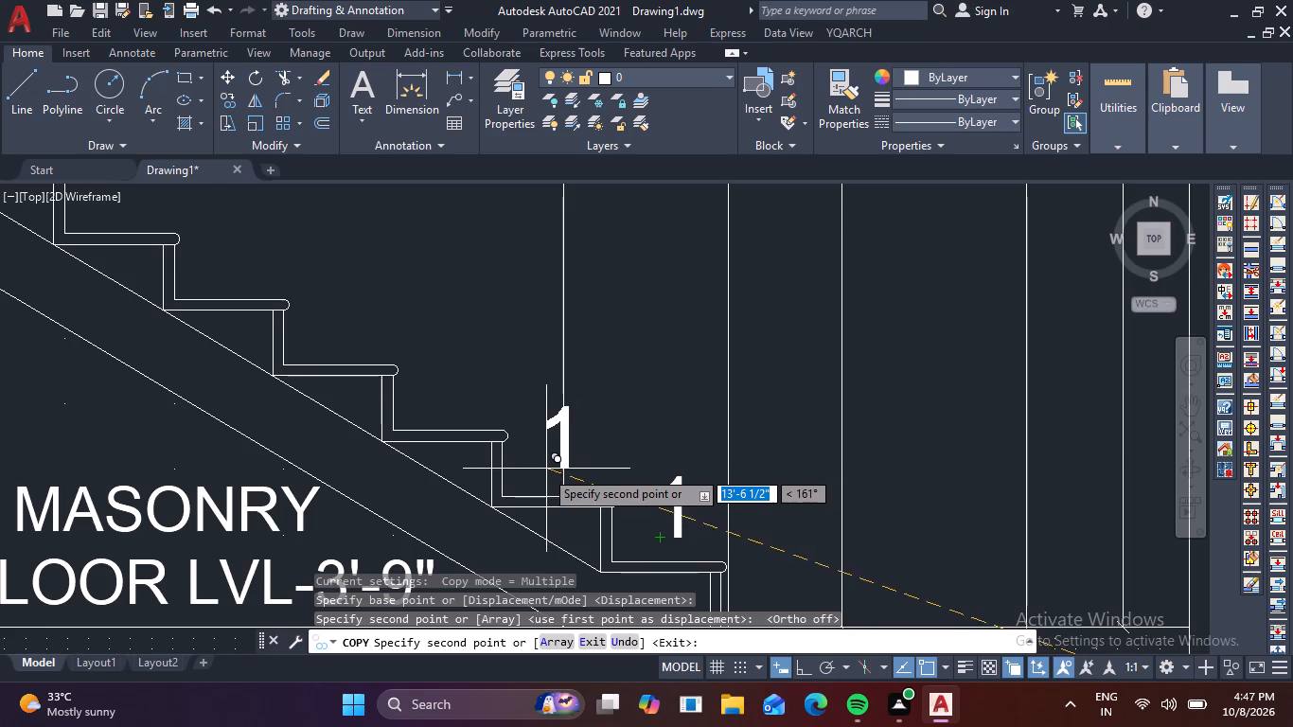
click(542, 476)
middle_drag(540, 469, 701, 537)
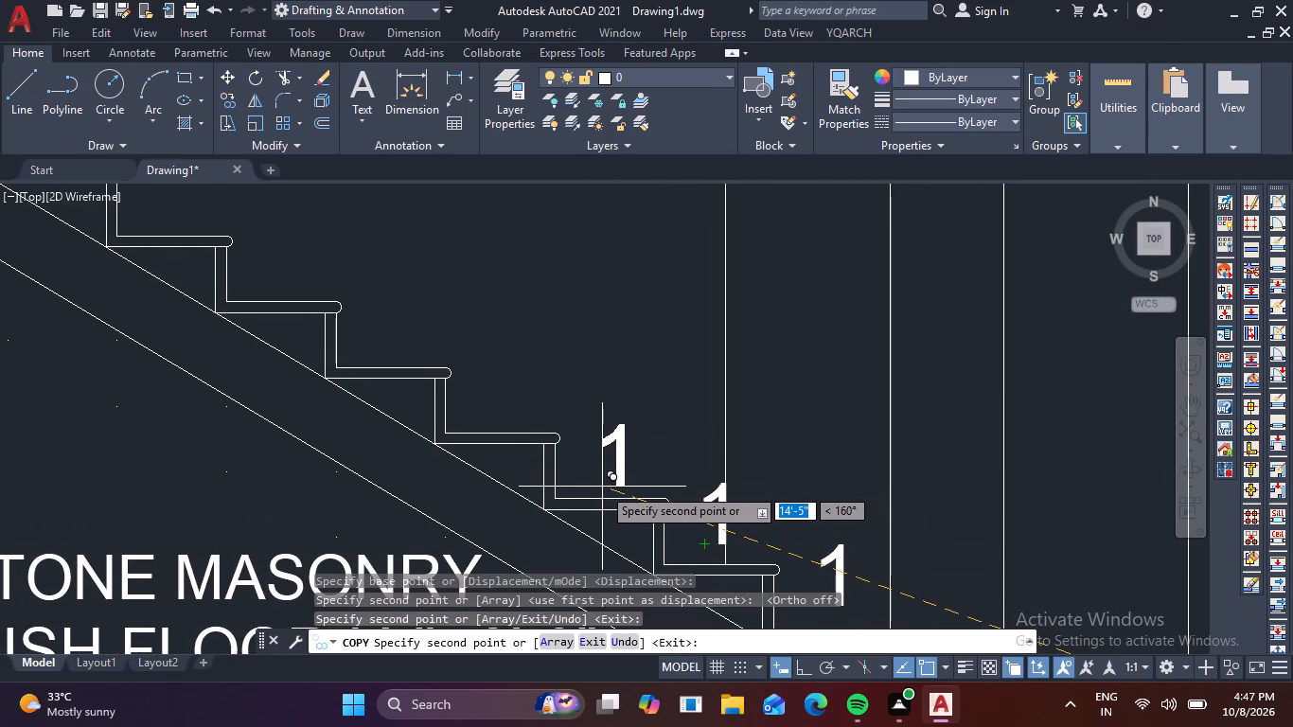
click(602, 487)
middle_drag(616, 481, 941, 535)
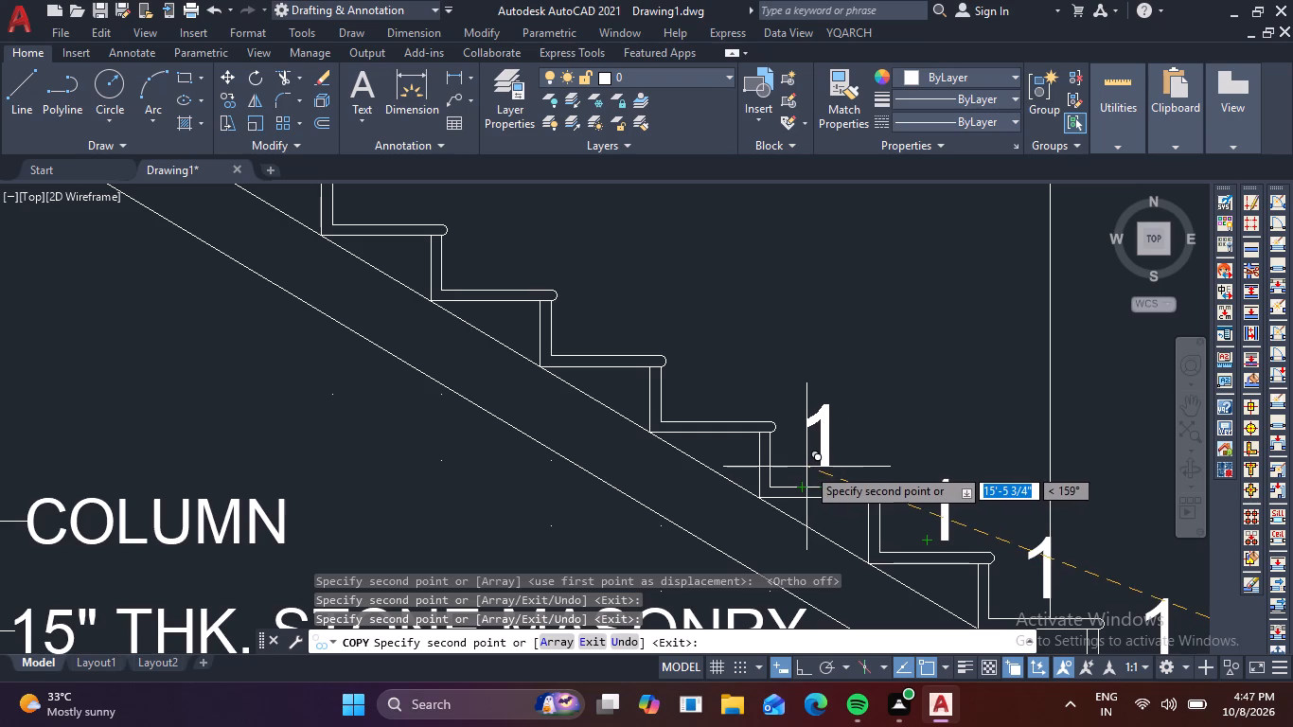
click(806, 467)
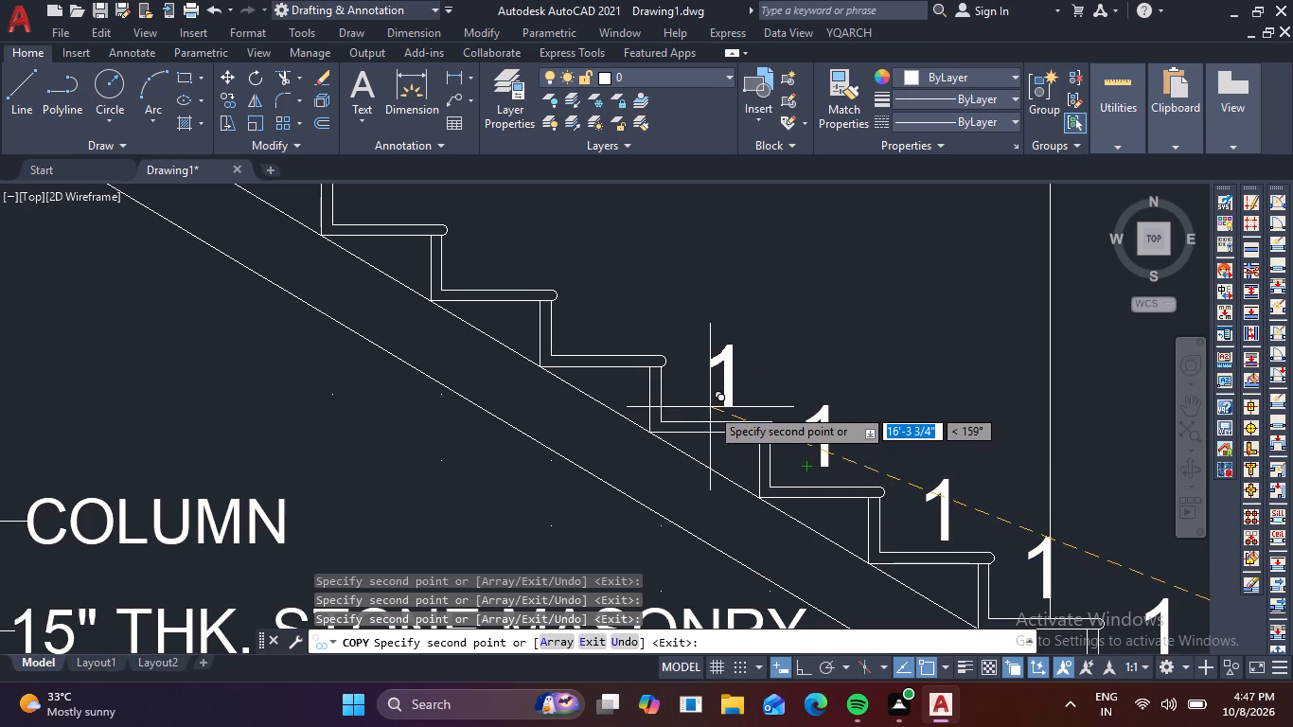
click(710, 407)
click(594, 338)
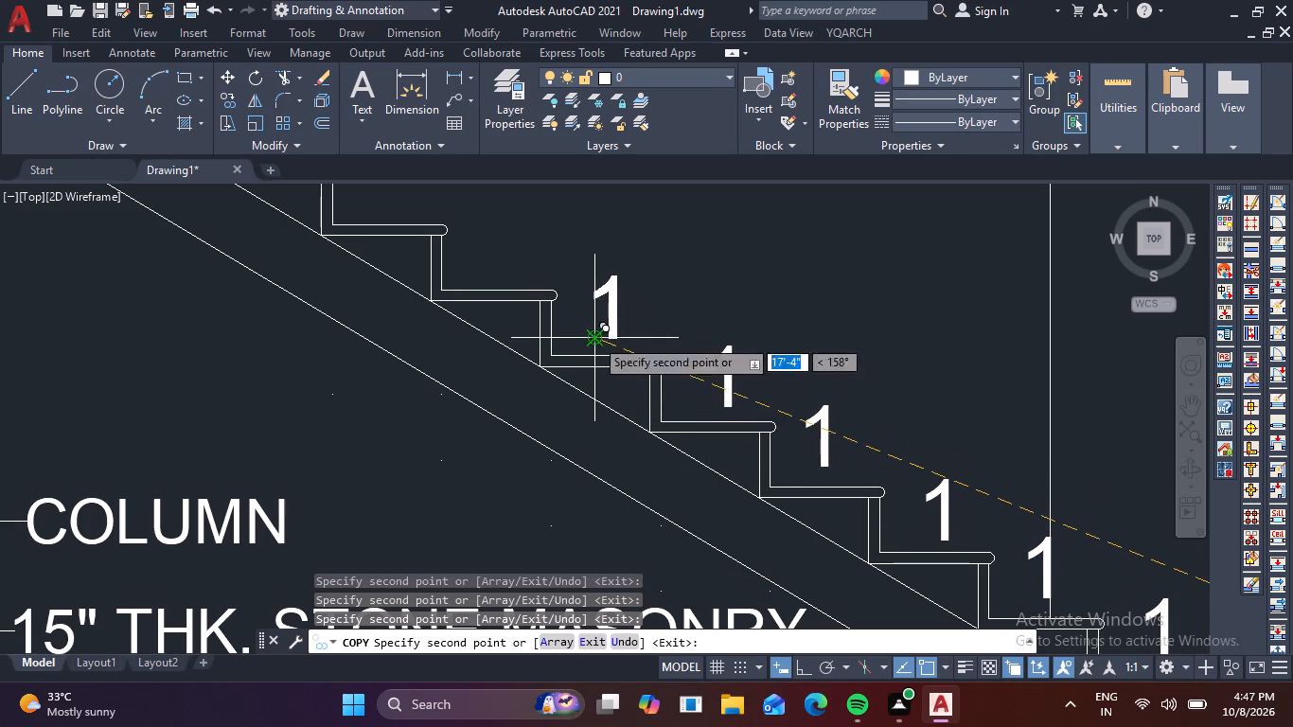
middle_drag(667, 305, 882, 510)
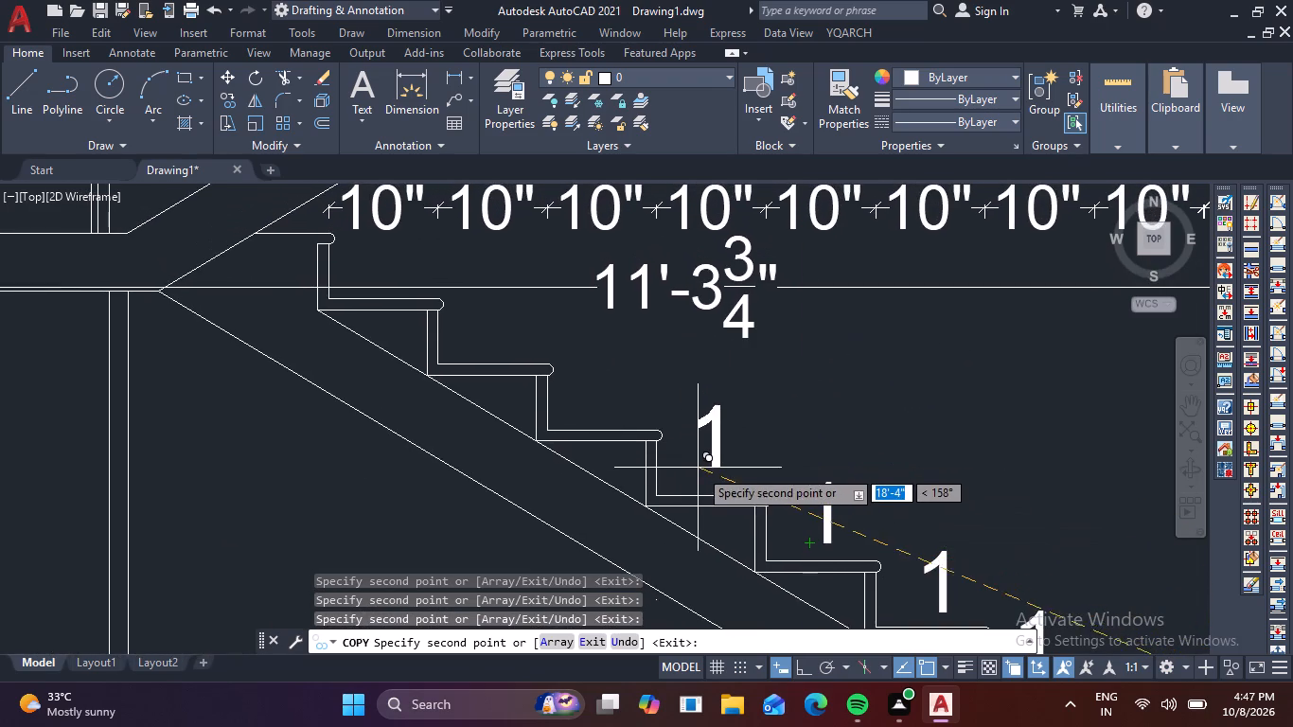
click(707, 478)
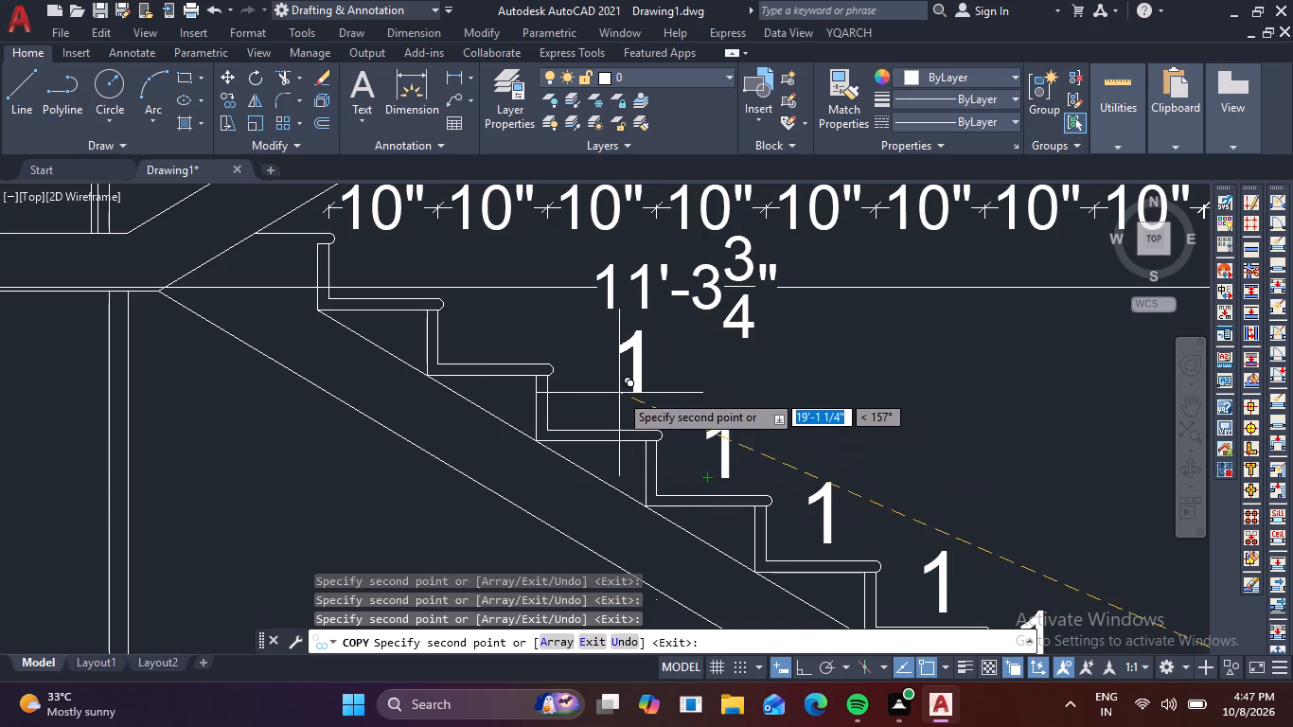
click(605, 412)
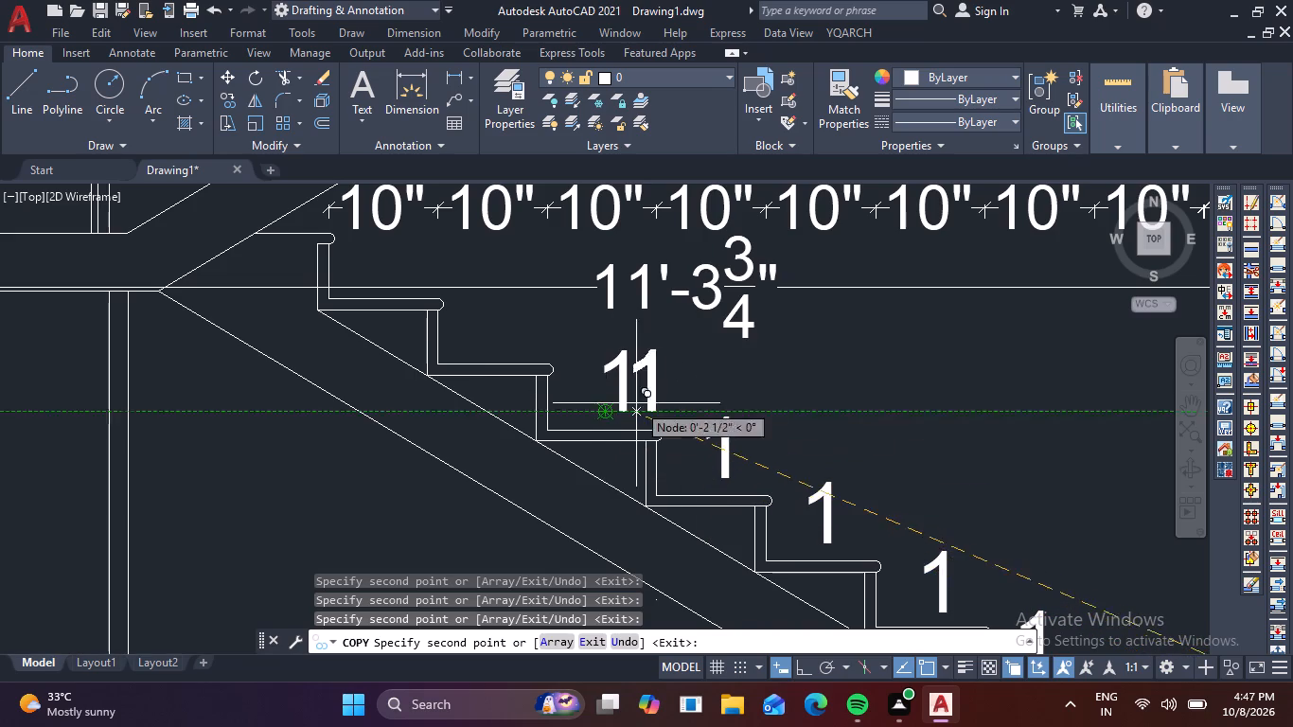
middle_drag(653, 400, 855, 518)
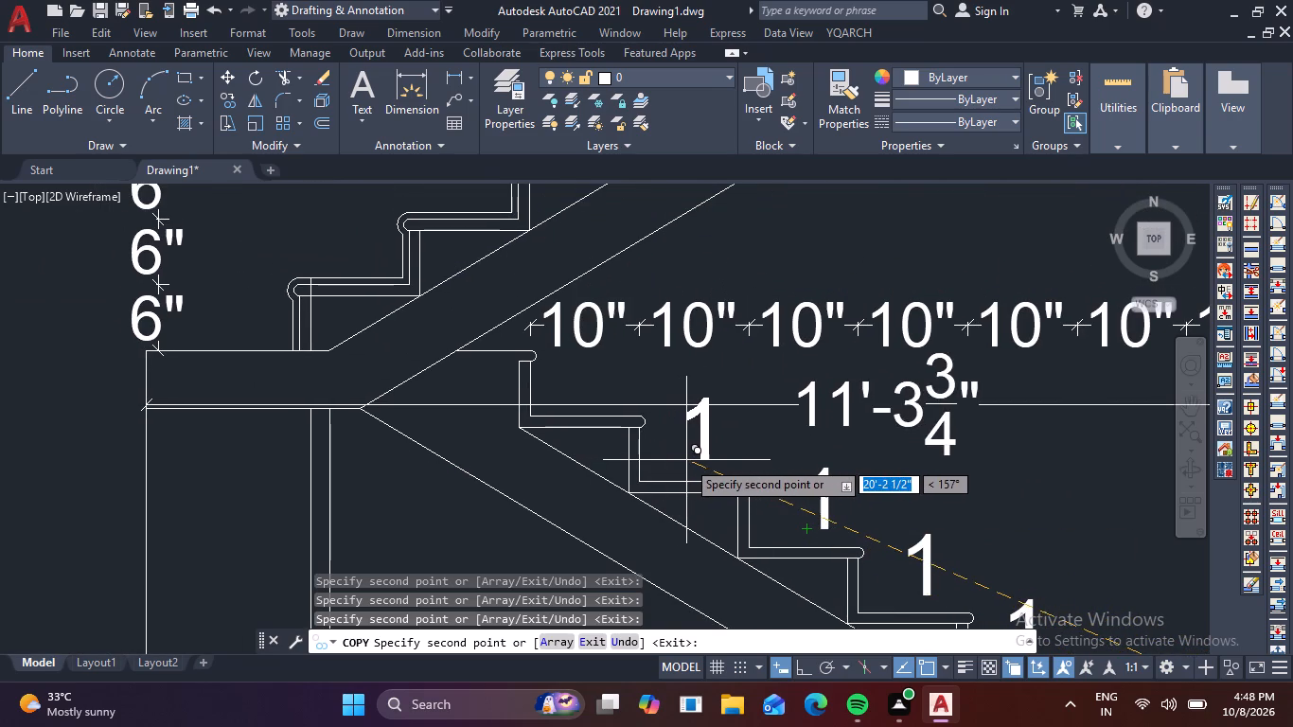
click(691, 460)
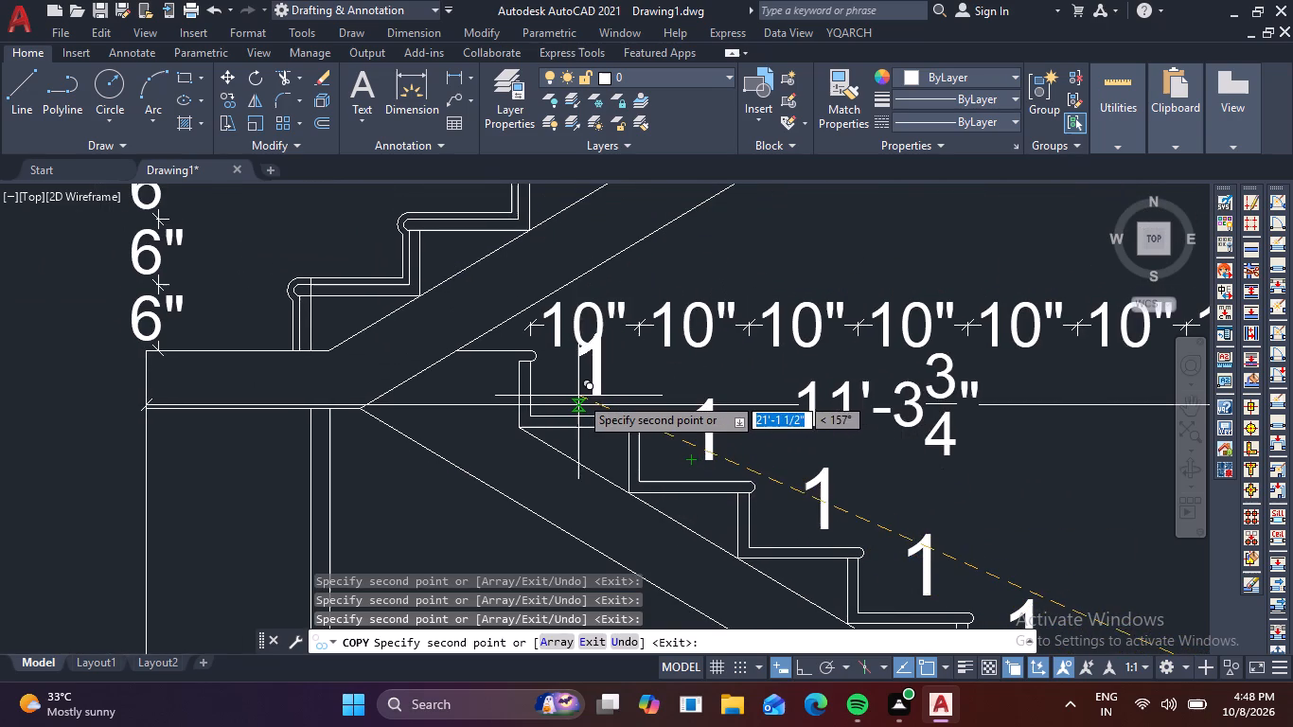
click(583, 399)
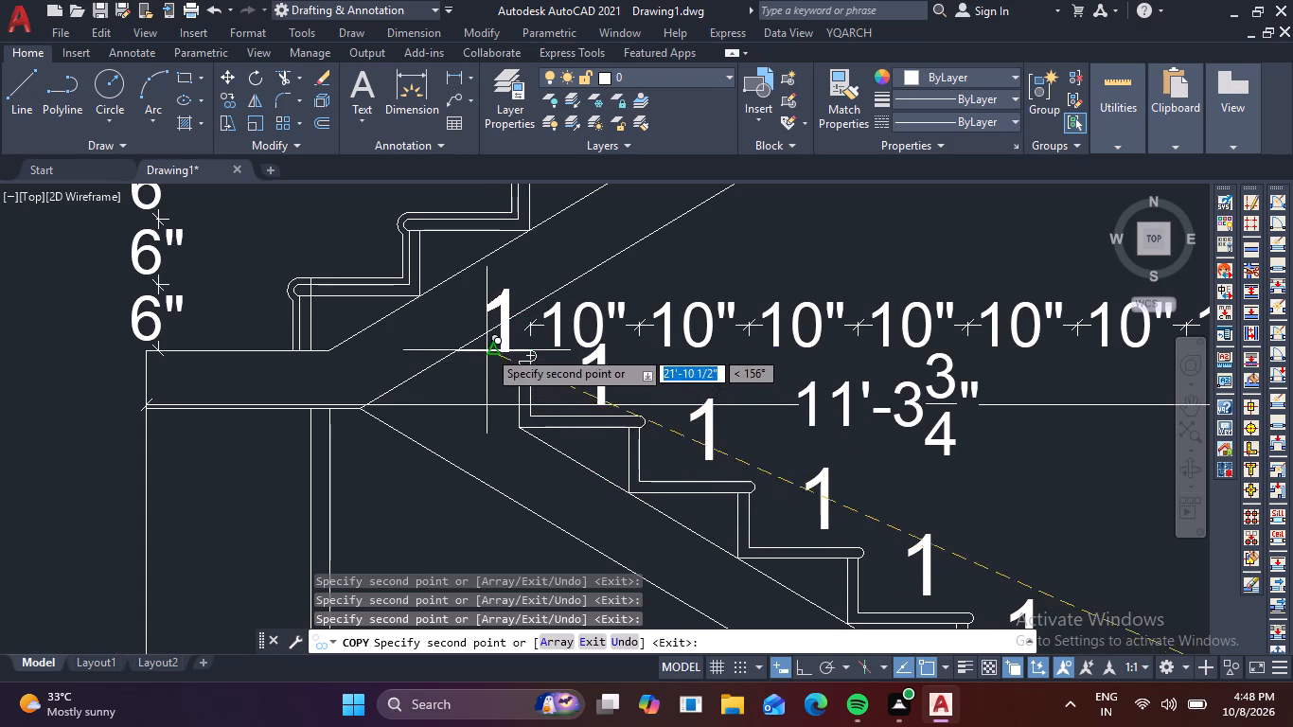
Place nine more copies of the "1" along the upper flight of the section, one above each step from the landing to ground floor level.
middle_drag(252, 414, 282, 541)
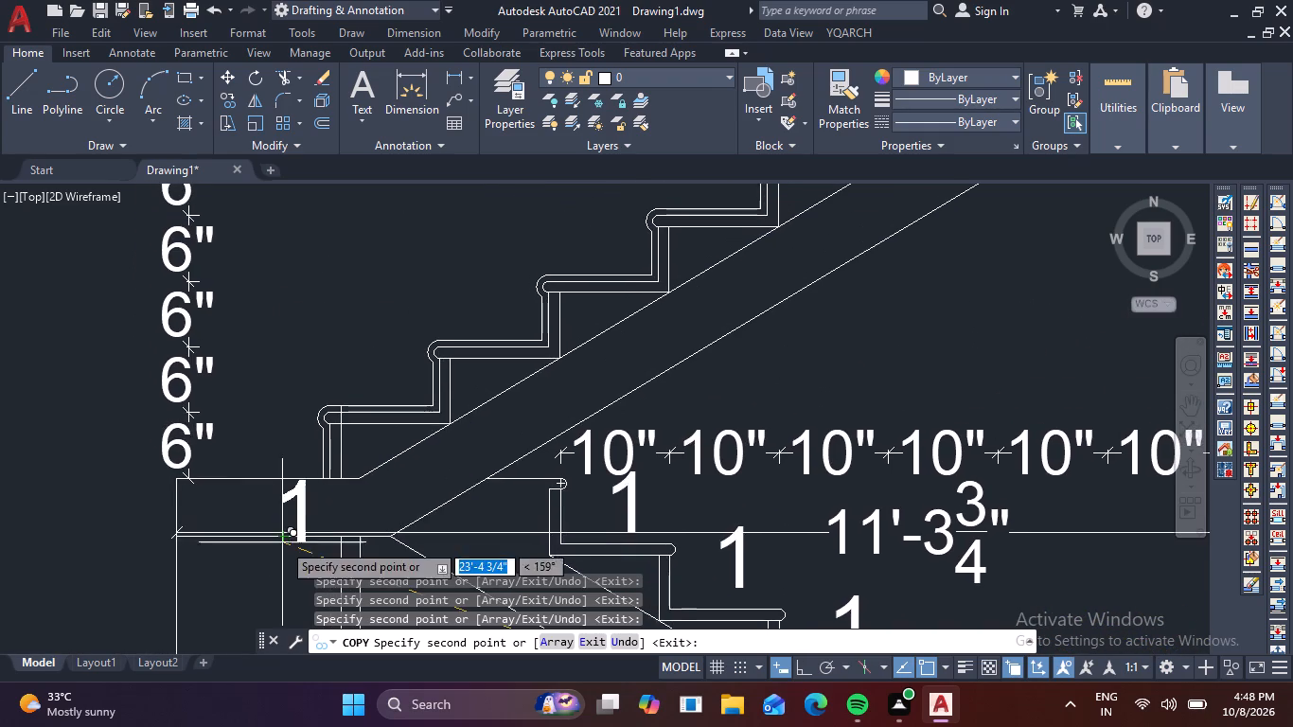
scroll(469, 550, down, 2)
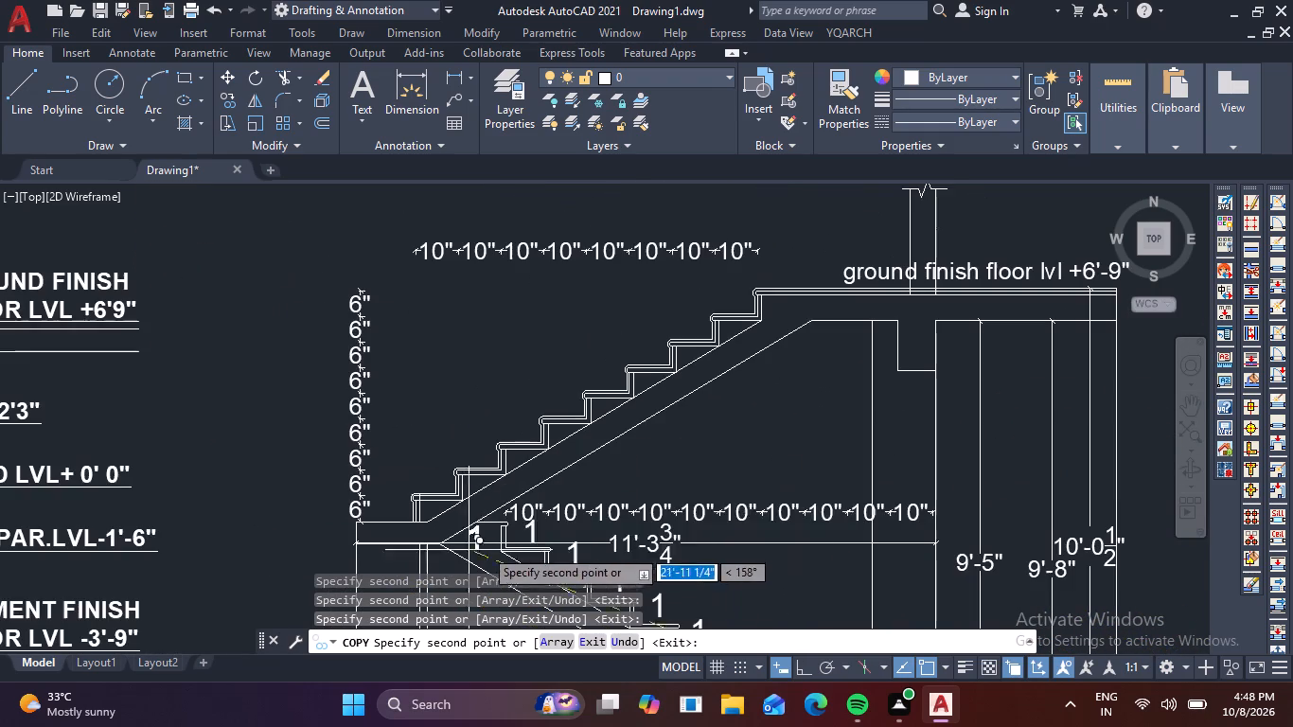
middle_drag(676, 525, 657, 383)
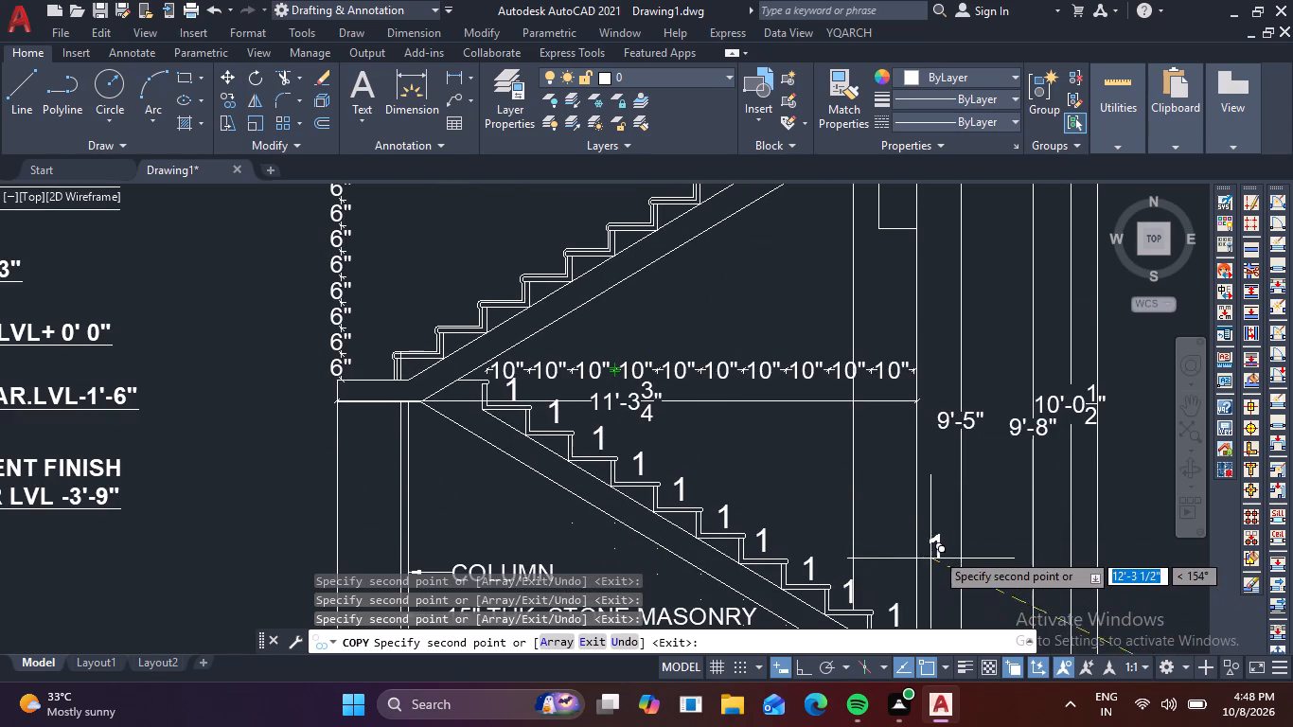
scroll(935, 552, down, 1)
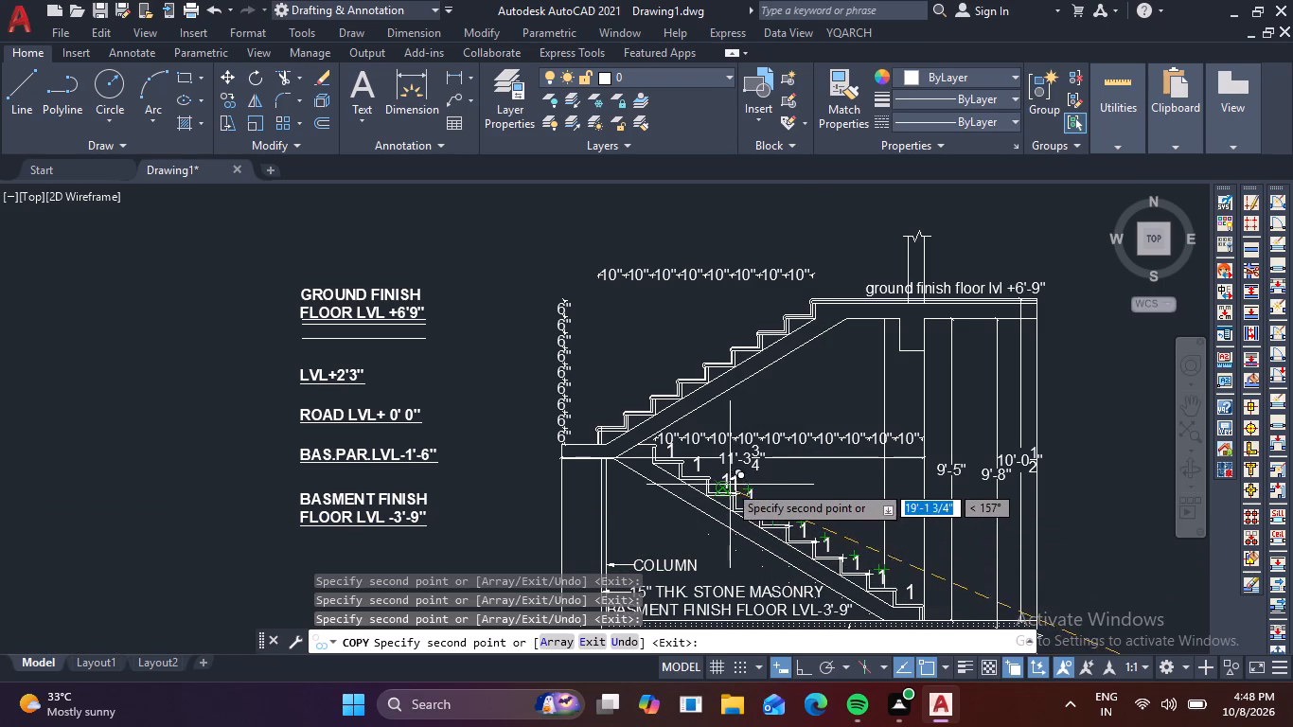
middle_drag(646, 419, 646, 421)
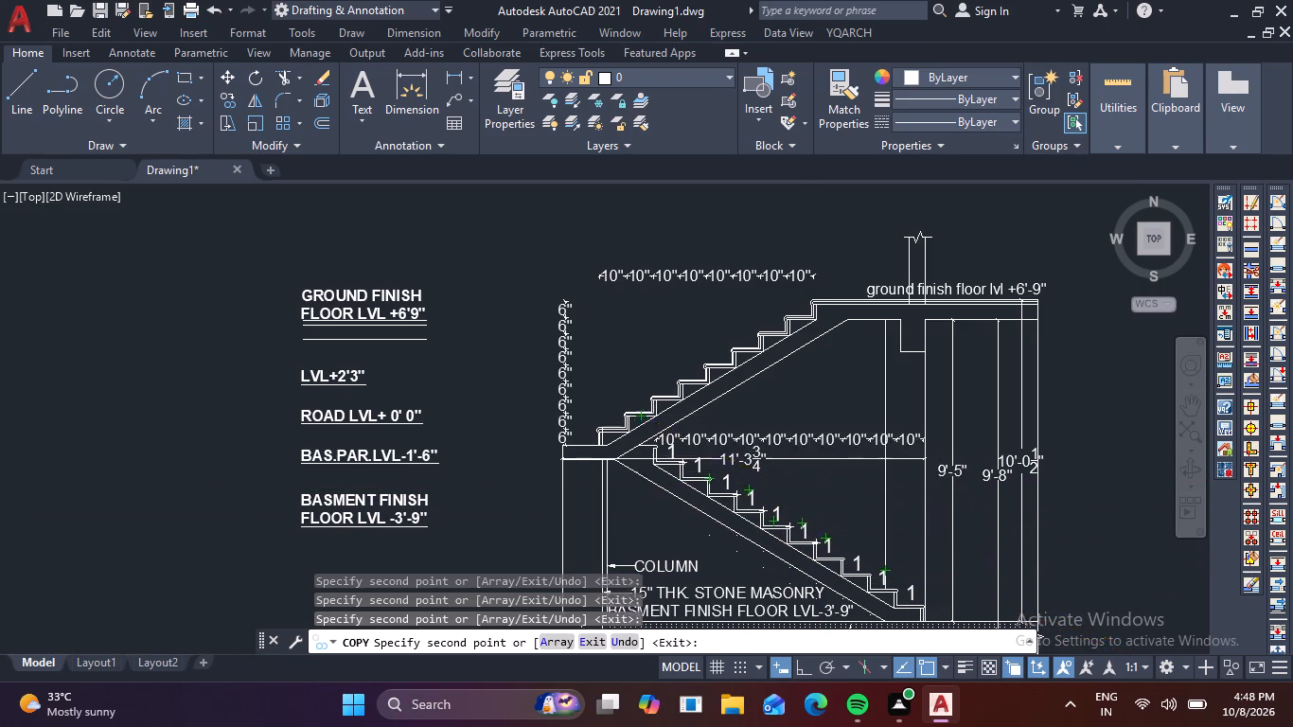
middle_drag(646, 421, 727, 534)
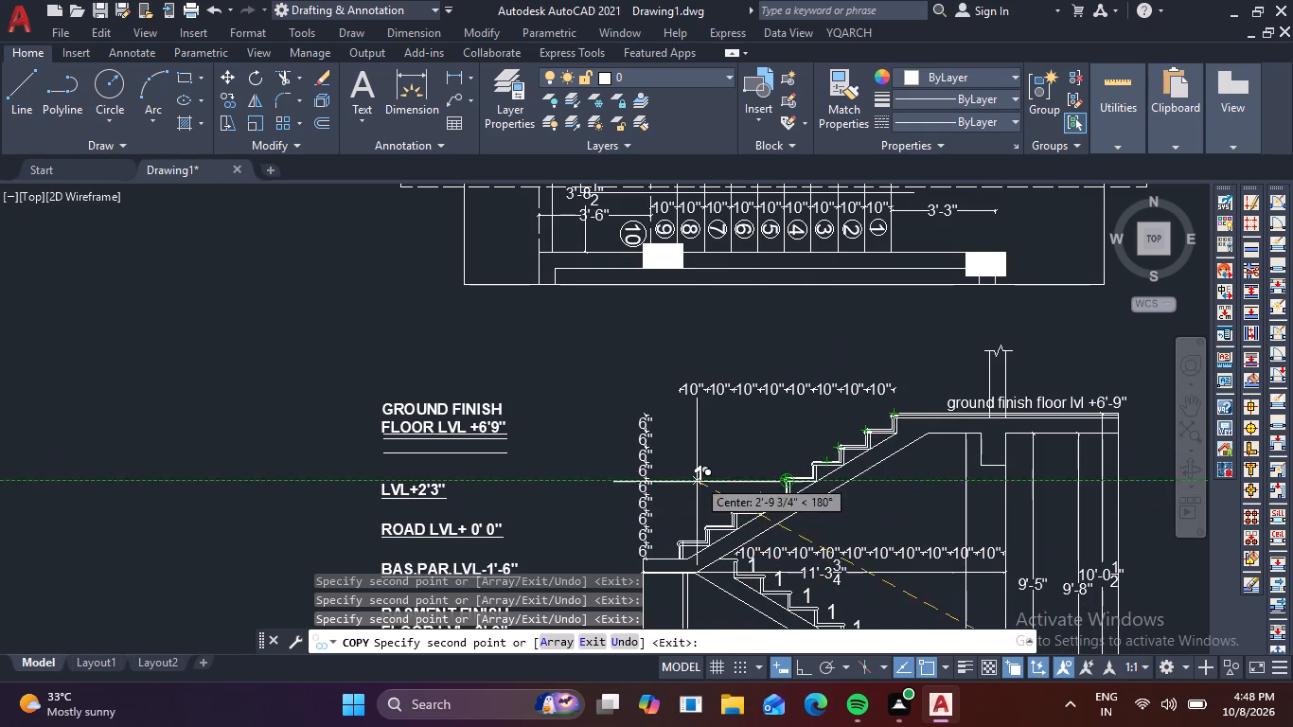
middle_drag(703, 465, 698, 445)
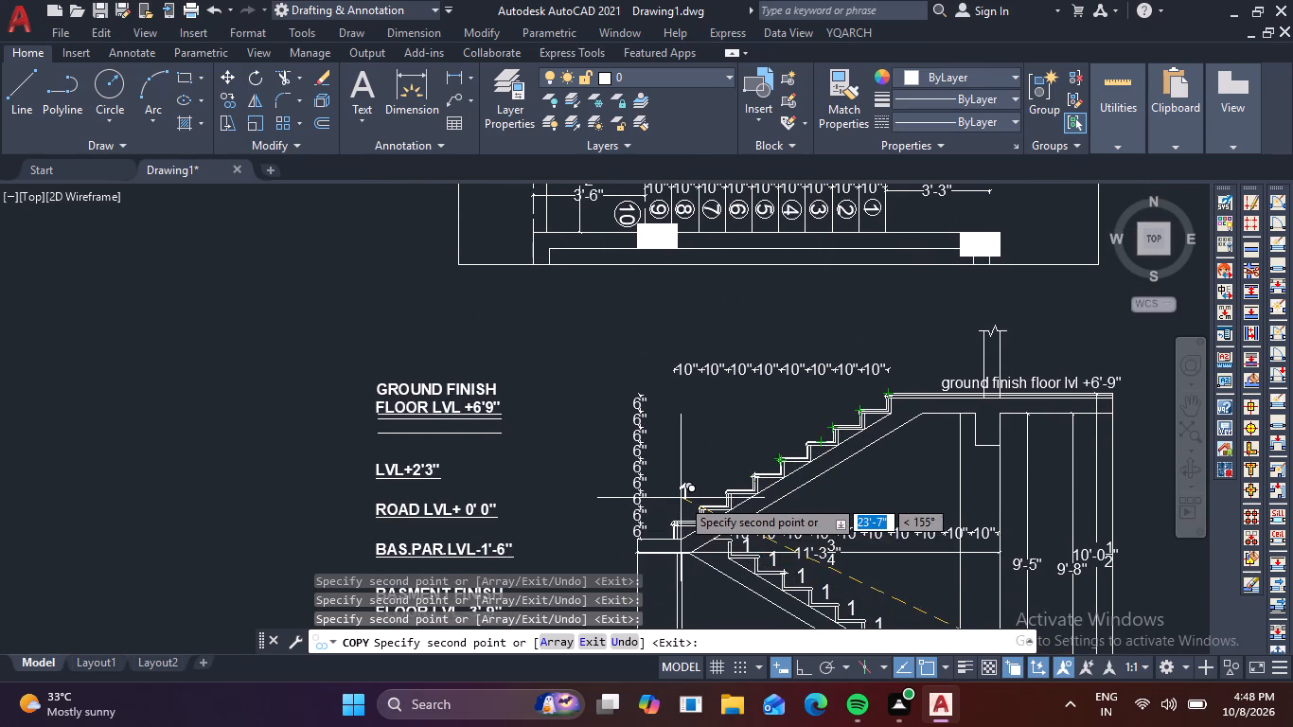
scroll(668, 511, up, 2)
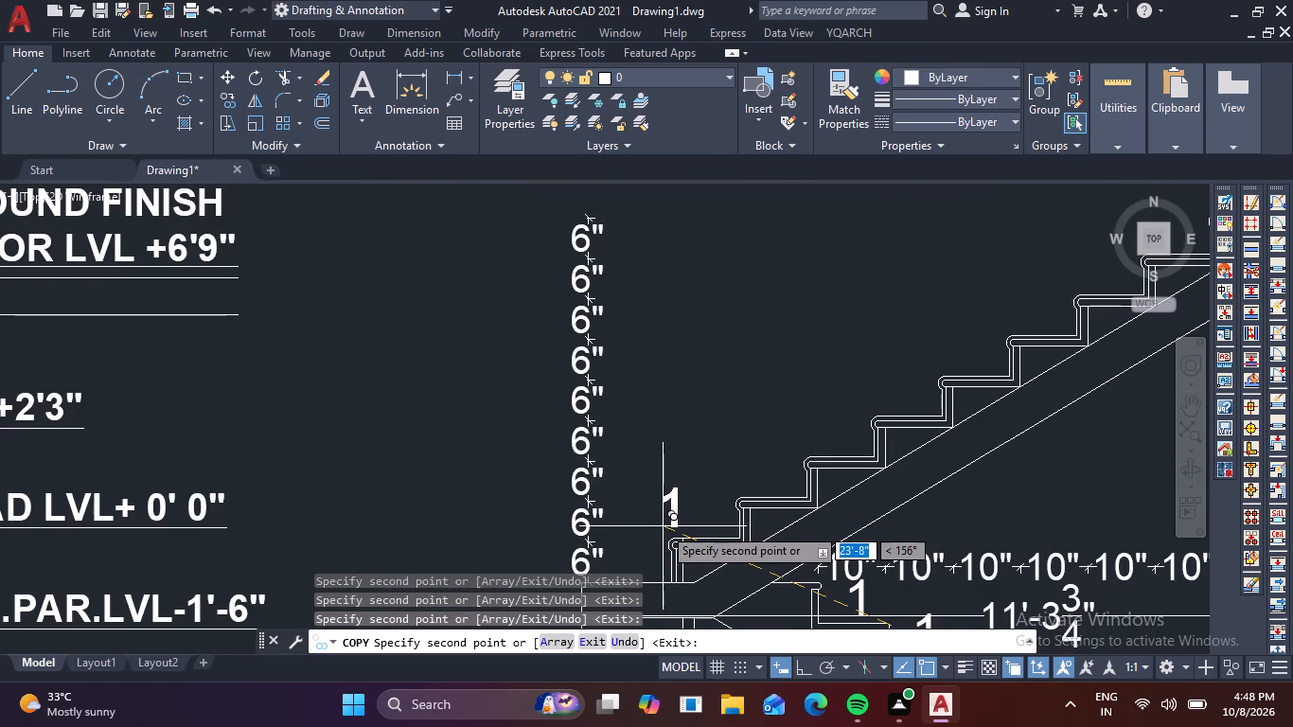
click(660, 523)
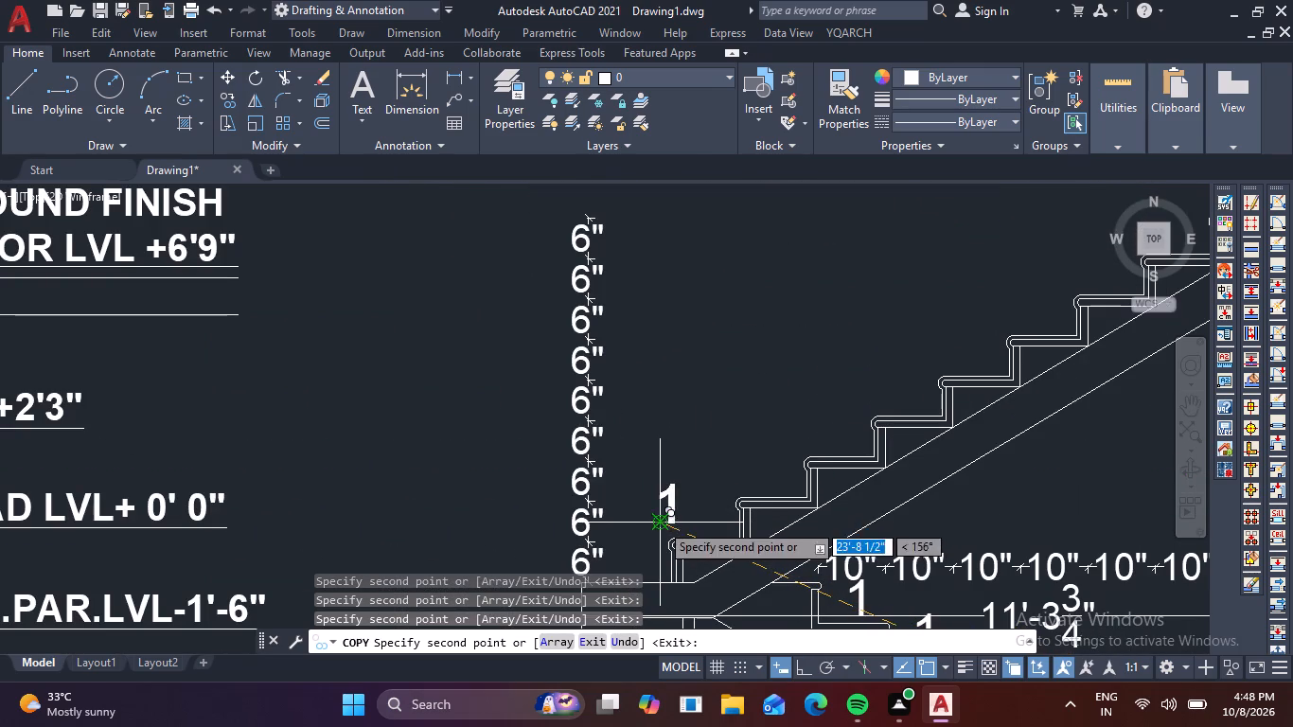
click(723, 489)
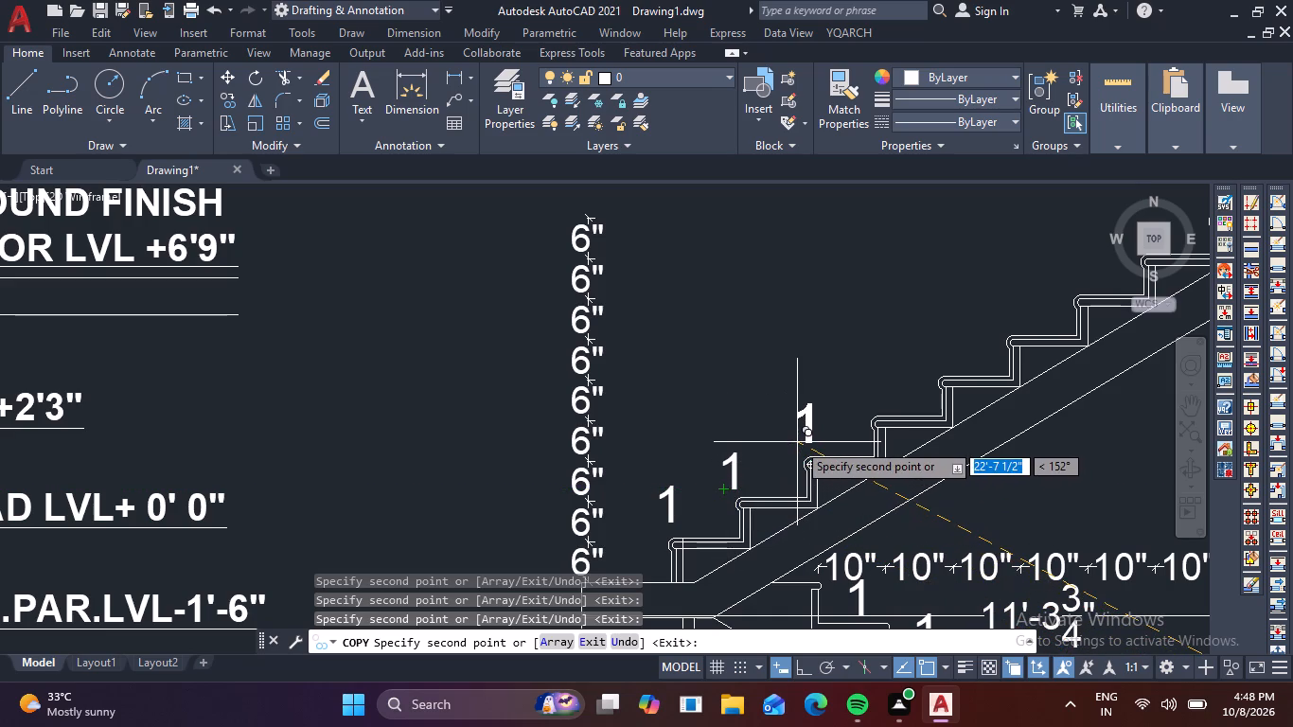
click(797, 442)
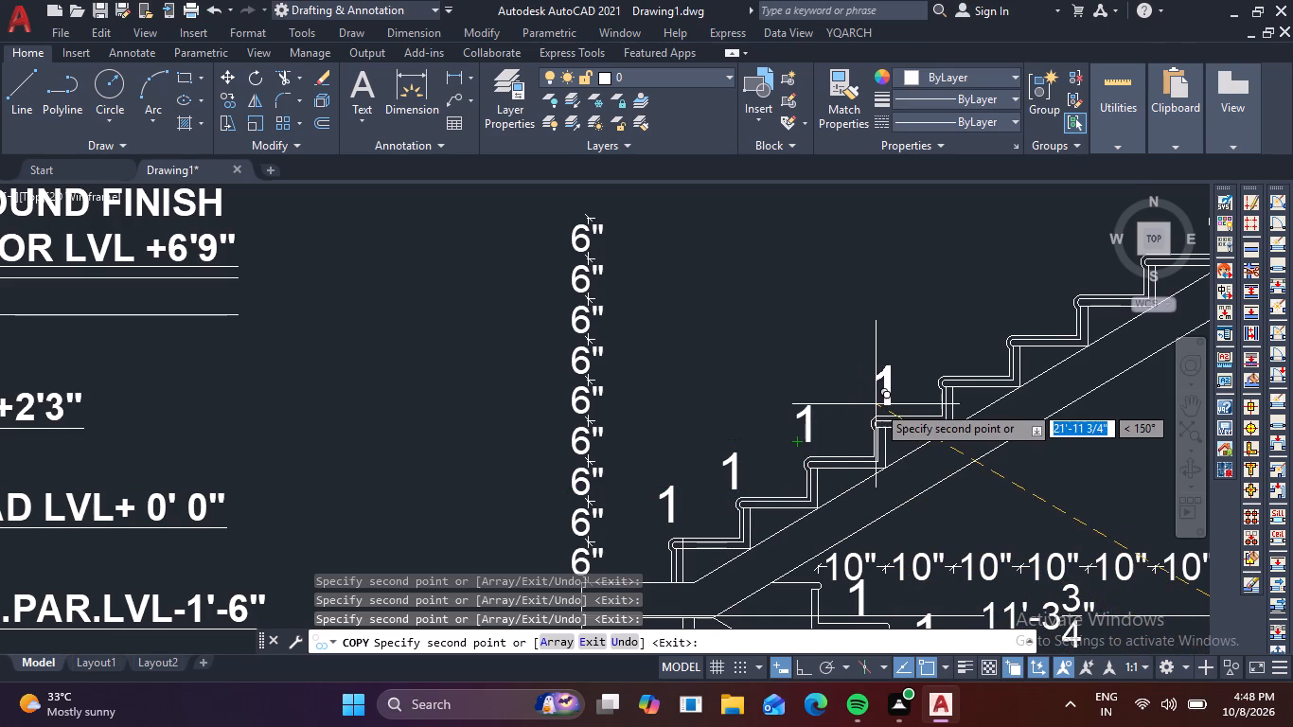
click(863, 405)
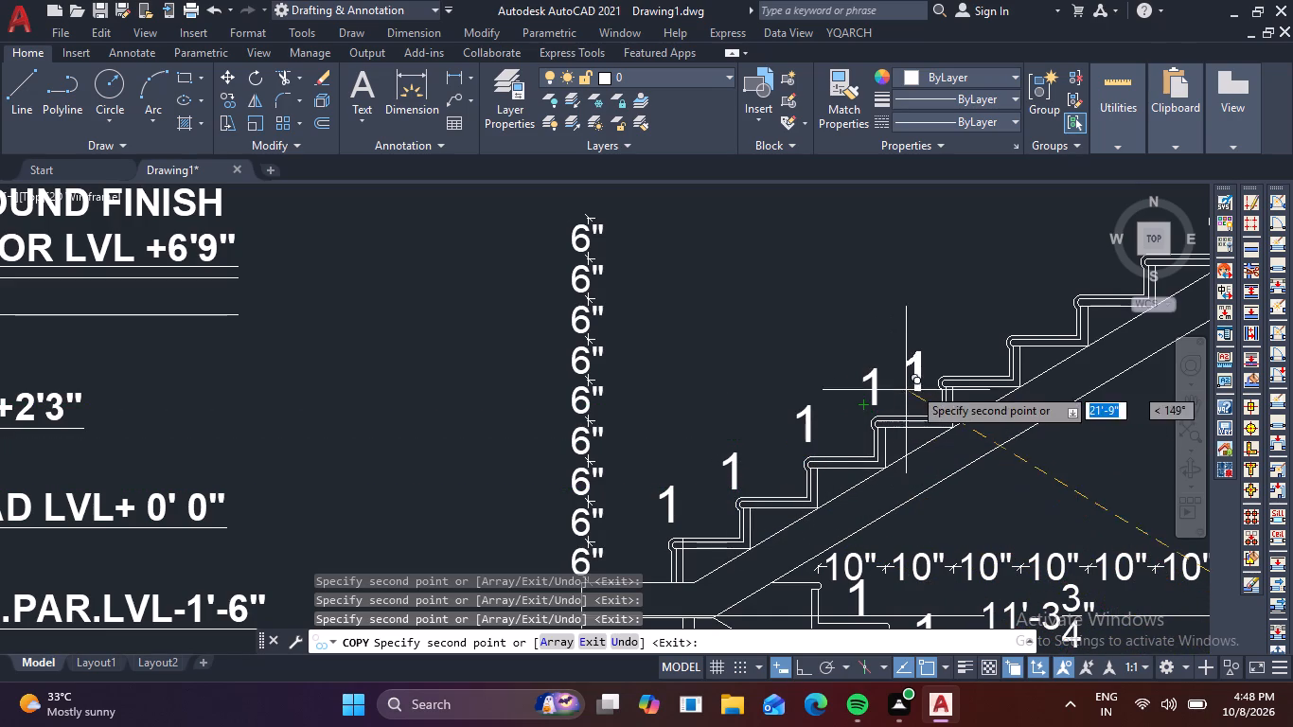
click(932, 359)
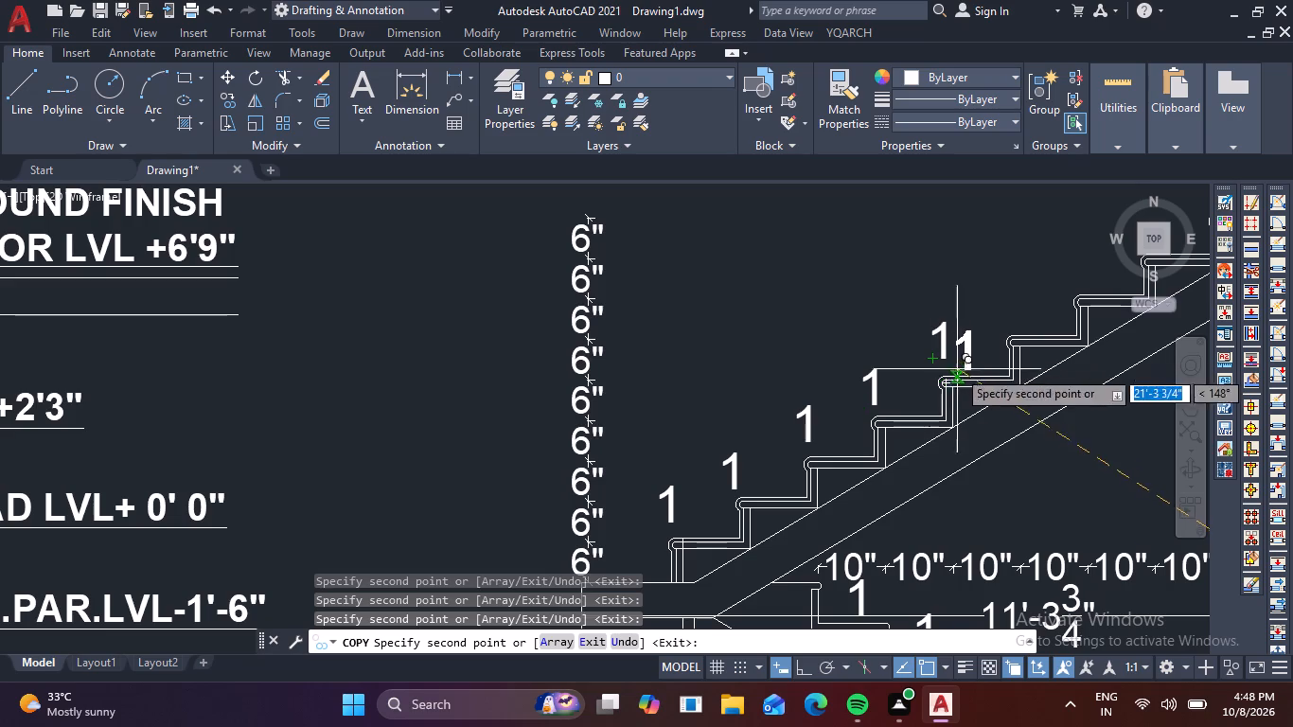
middle_drag(955, 378, 766, 469)
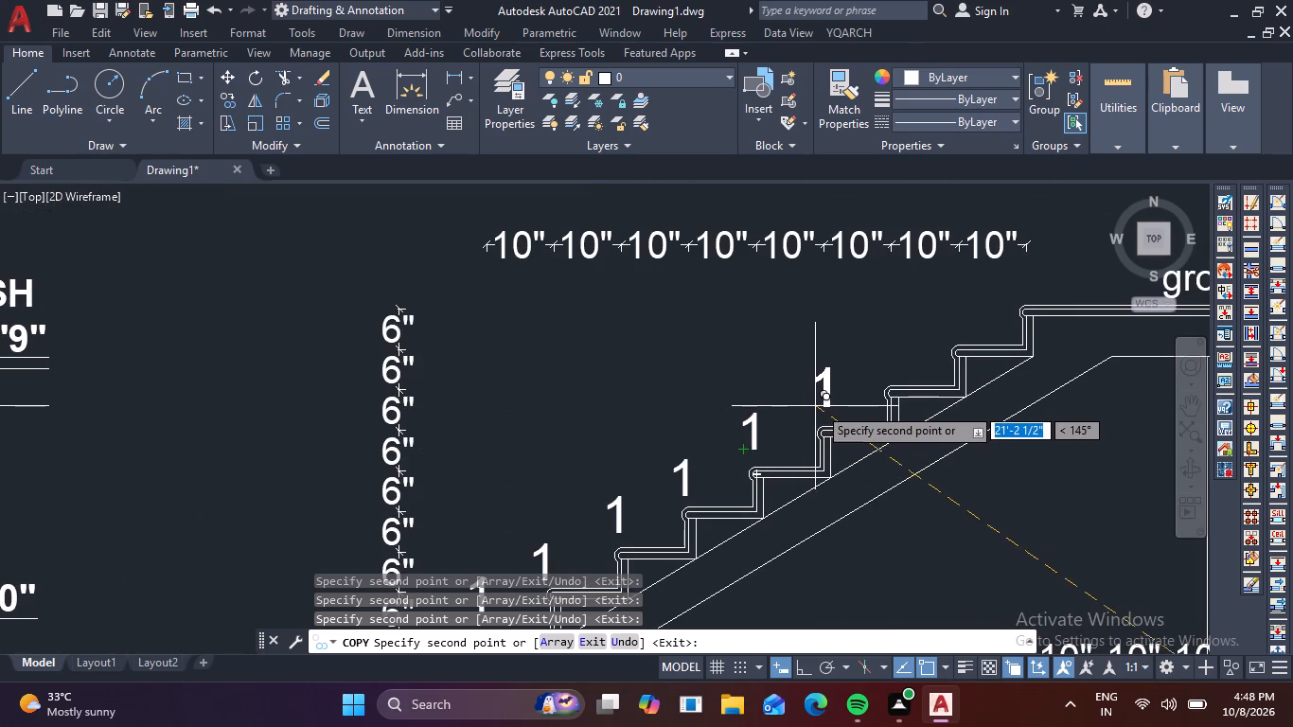
click(812, 408)
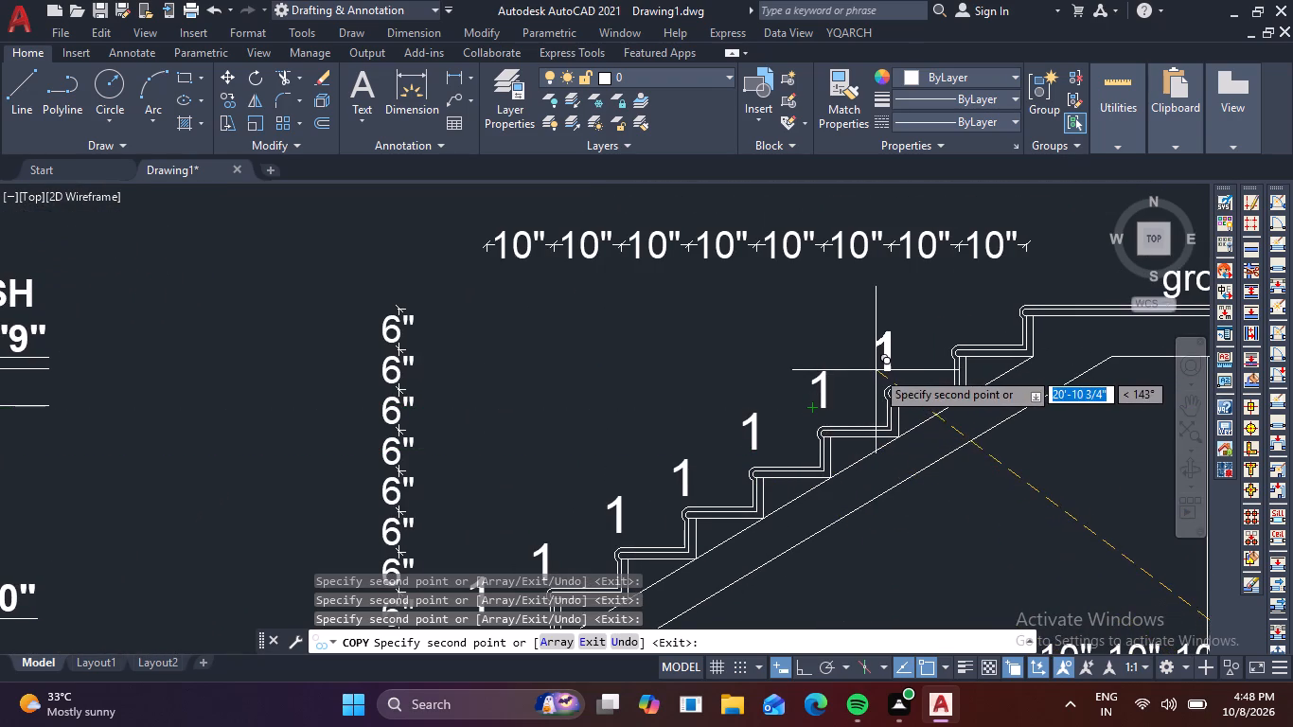
click(882, 371)
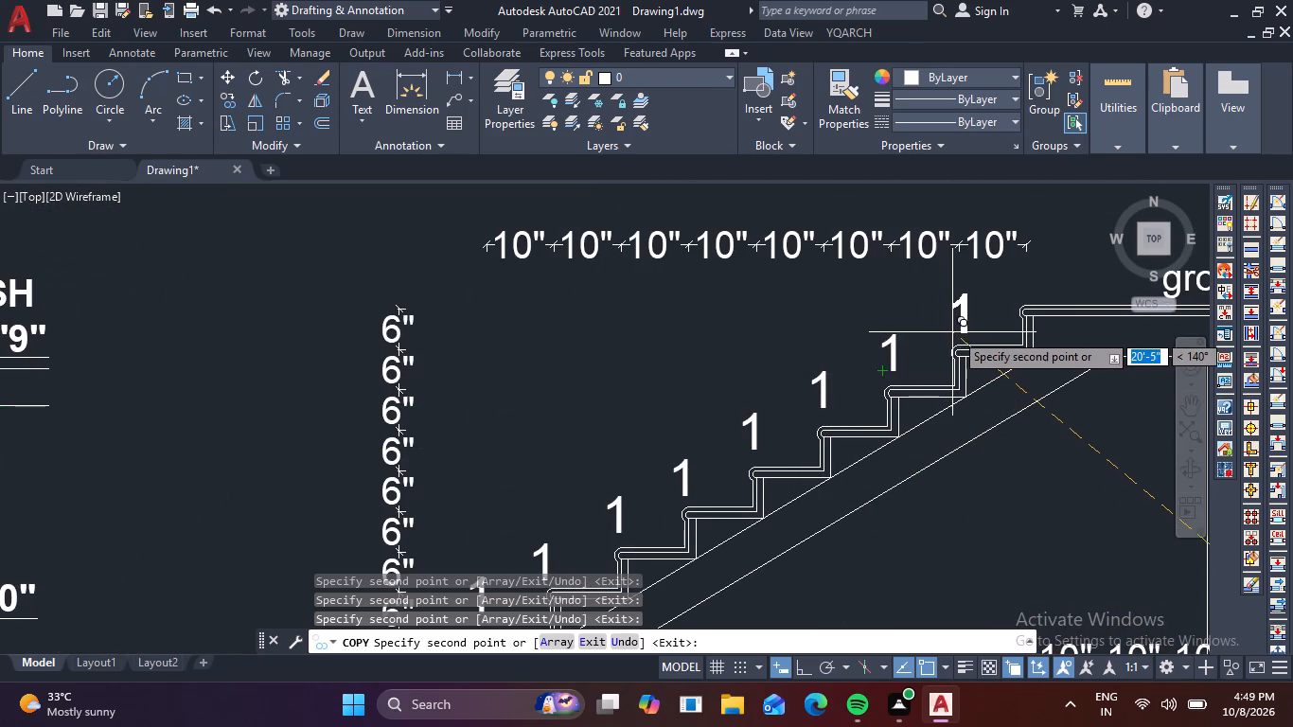
click(958, 330)
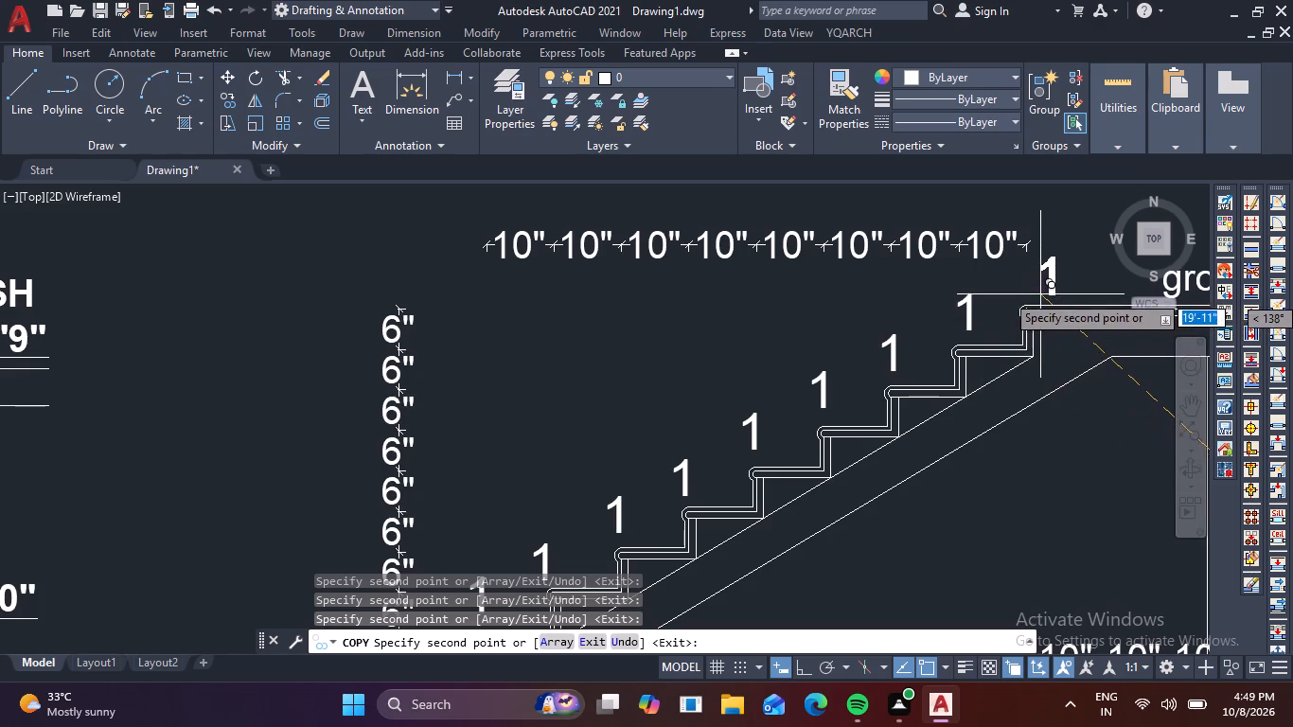
click(1030, 288)
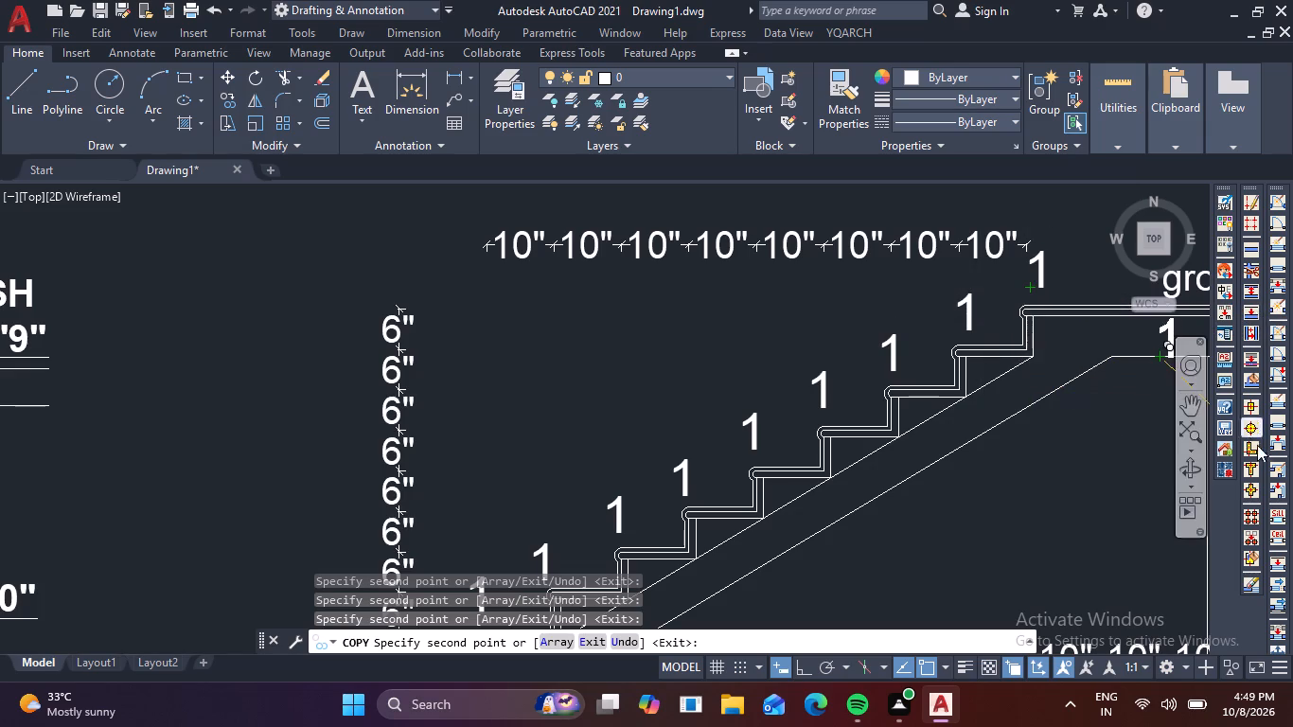
key(Escape)
scroll(987, 540, down, 2)
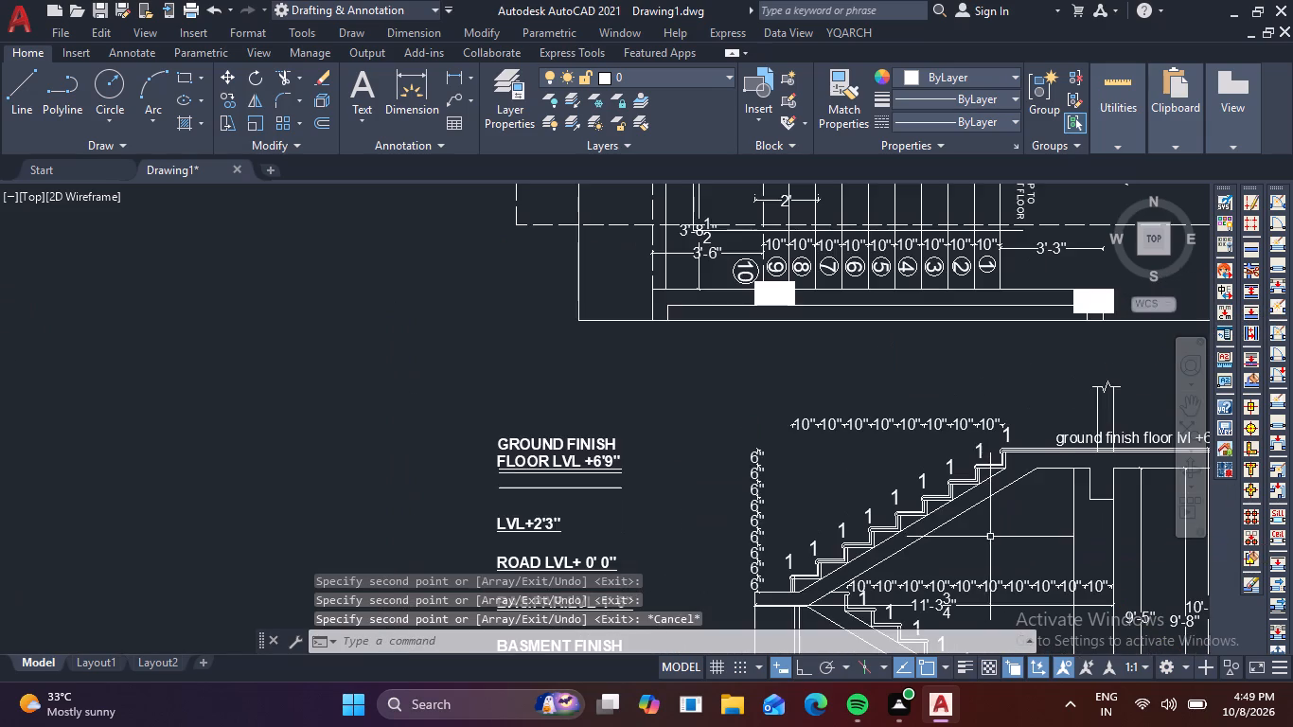
middle_drag(987, 511, 806, 425)
right_drag(952, 494, 806, 425)
right_drag(830, 556, 770, 469)
middle_drag(793, 504, 770, 469)
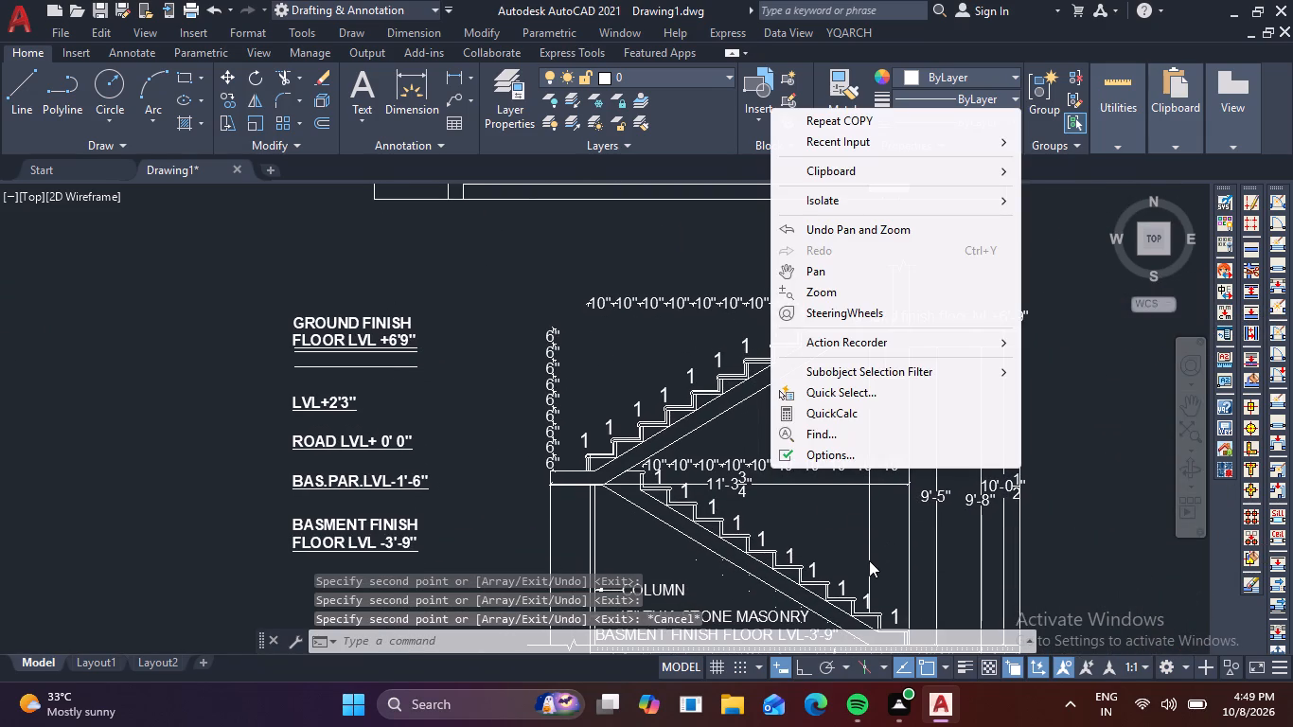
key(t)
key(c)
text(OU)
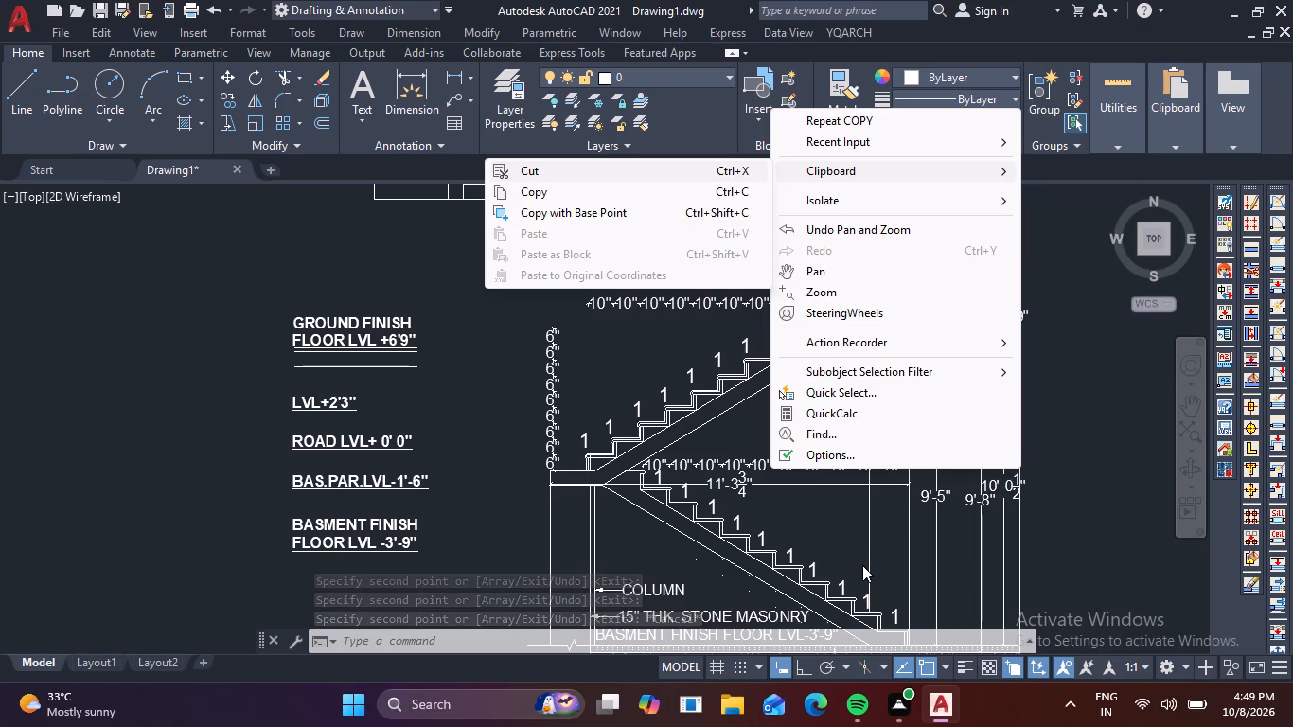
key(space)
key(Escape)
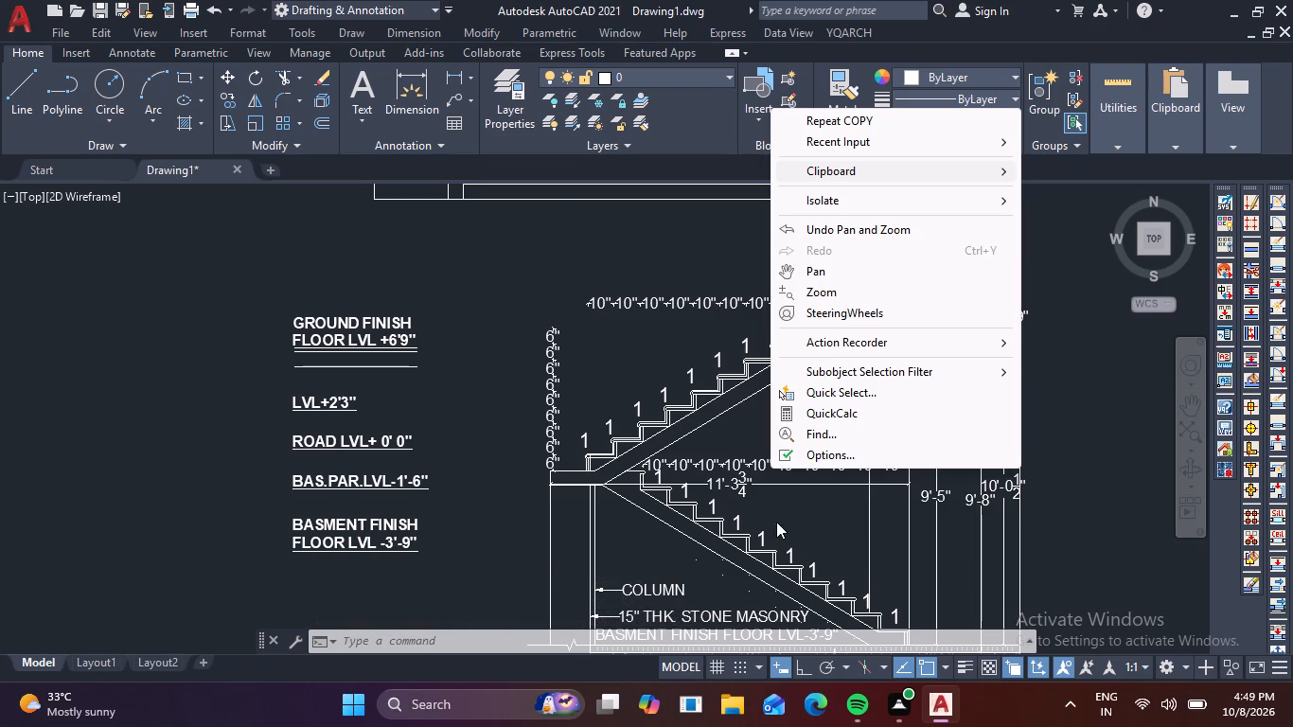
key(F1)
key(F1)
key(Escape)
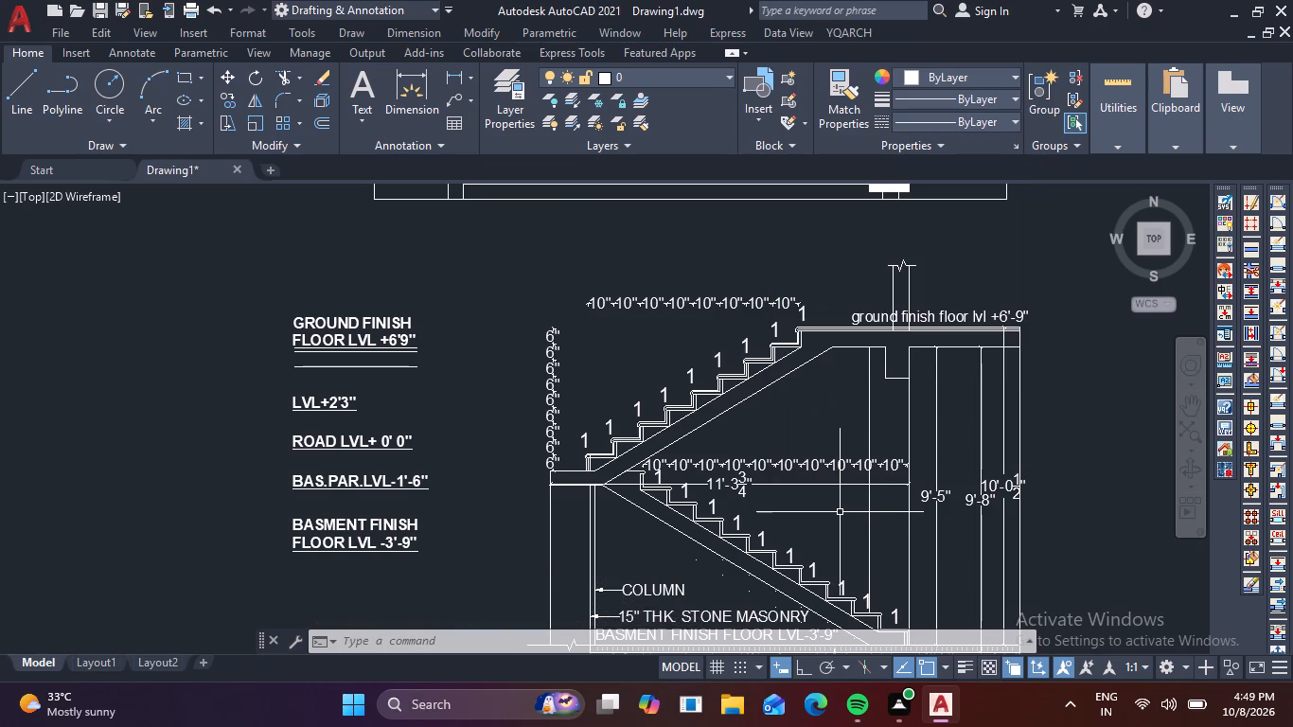
Renumber the ten "1" texts along the section's lower flight from the bottom up with TCOUNT: select-order, start 1, increment 1, Overwrite.
key(t)
key(c)
key(o)
key(u)
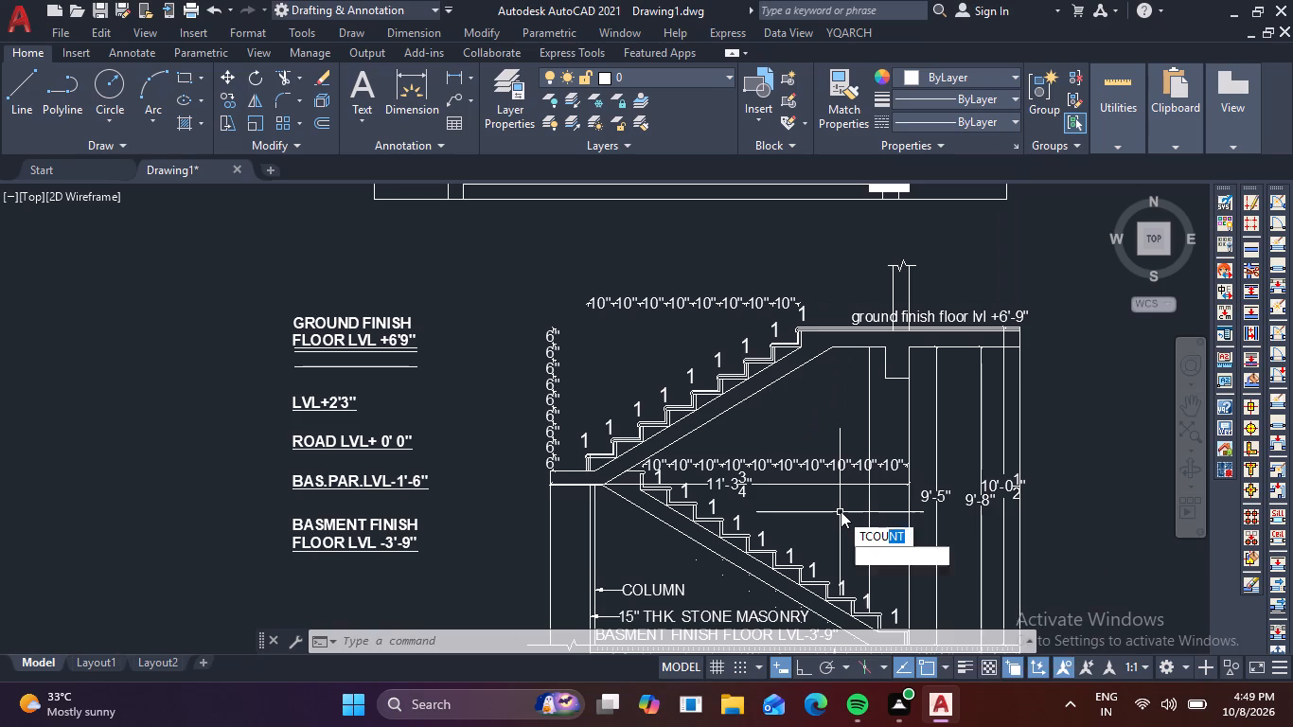
key(space)
middle_drag(852, 554, 840, 519)
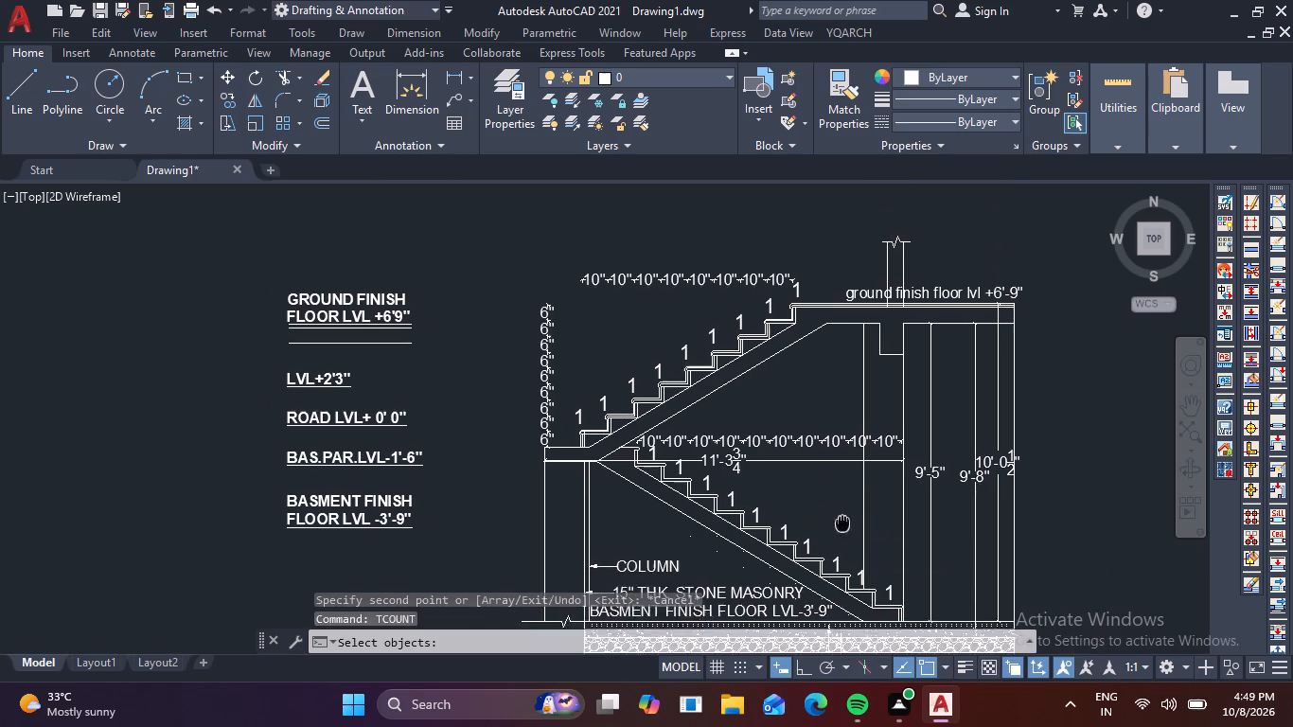
middle_drag(840, 519, 827, 494)
scroll(856, 540, up, 2)
click(891, 576)
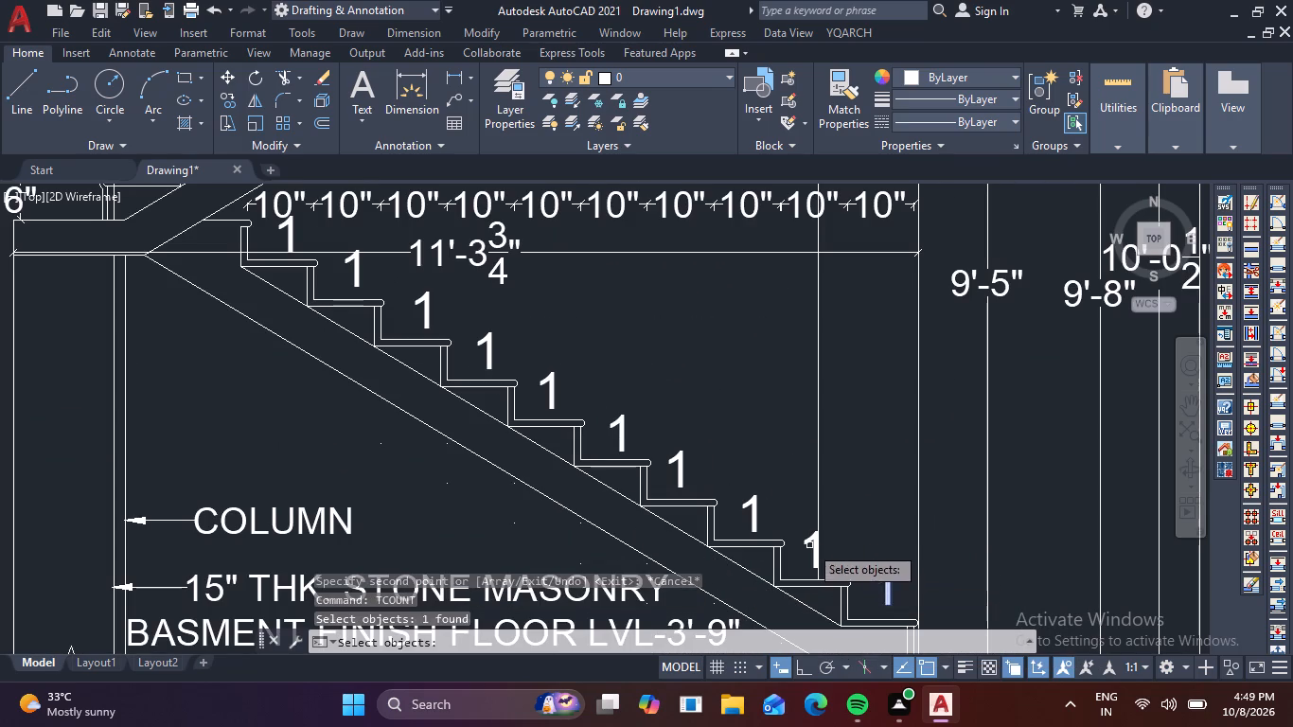
click(812, 537)
click(753, 508)
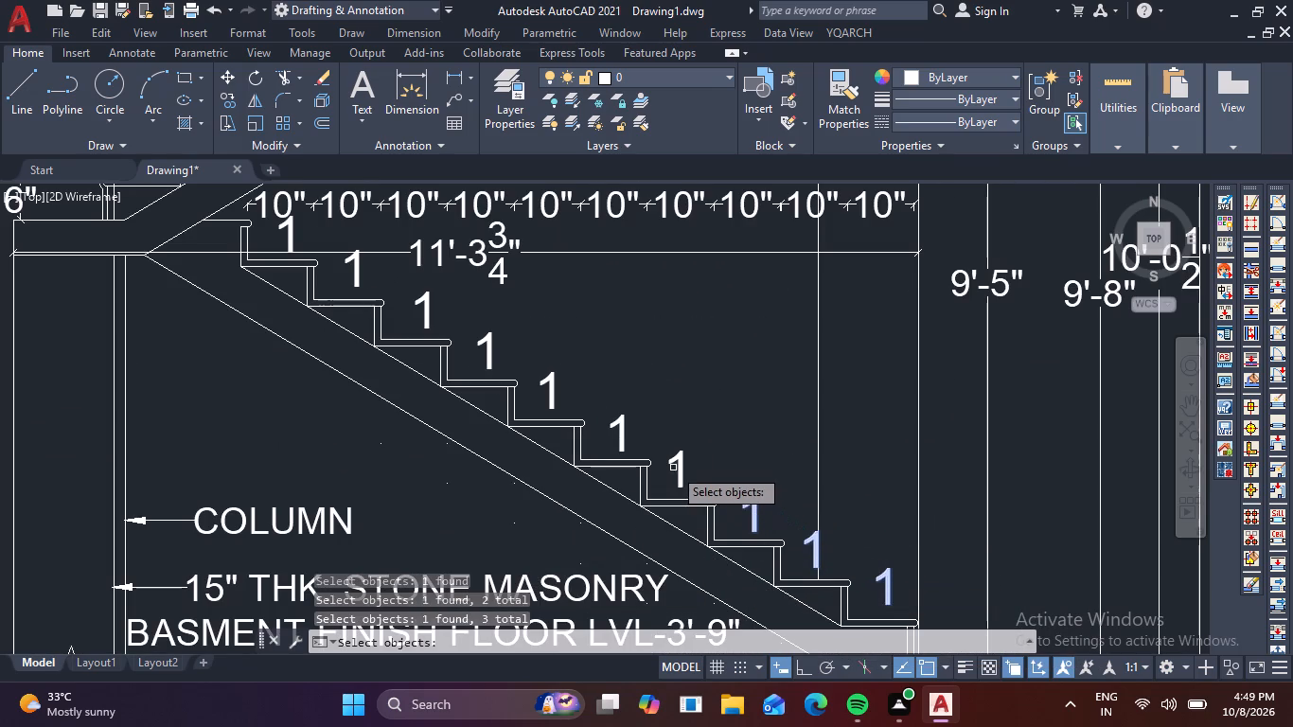
click(671, 465)
click(617, 426)
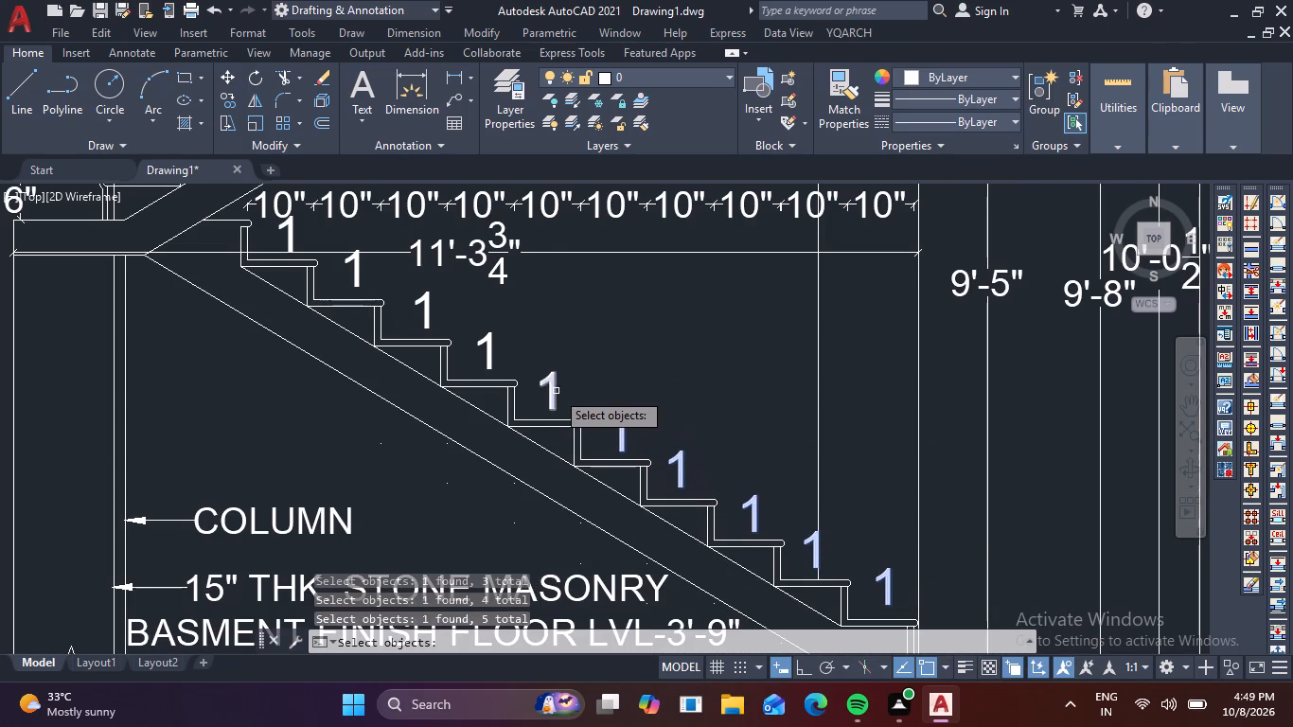
click(550, 388)
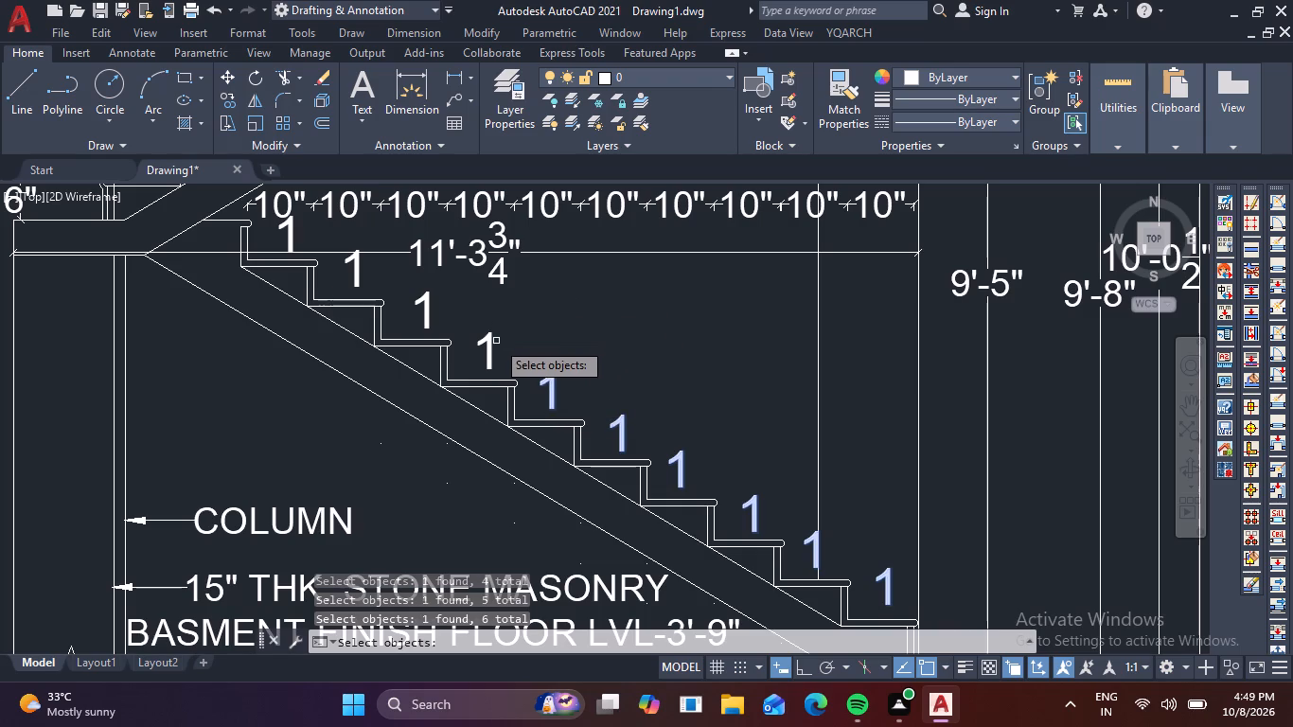
click(487, 346)
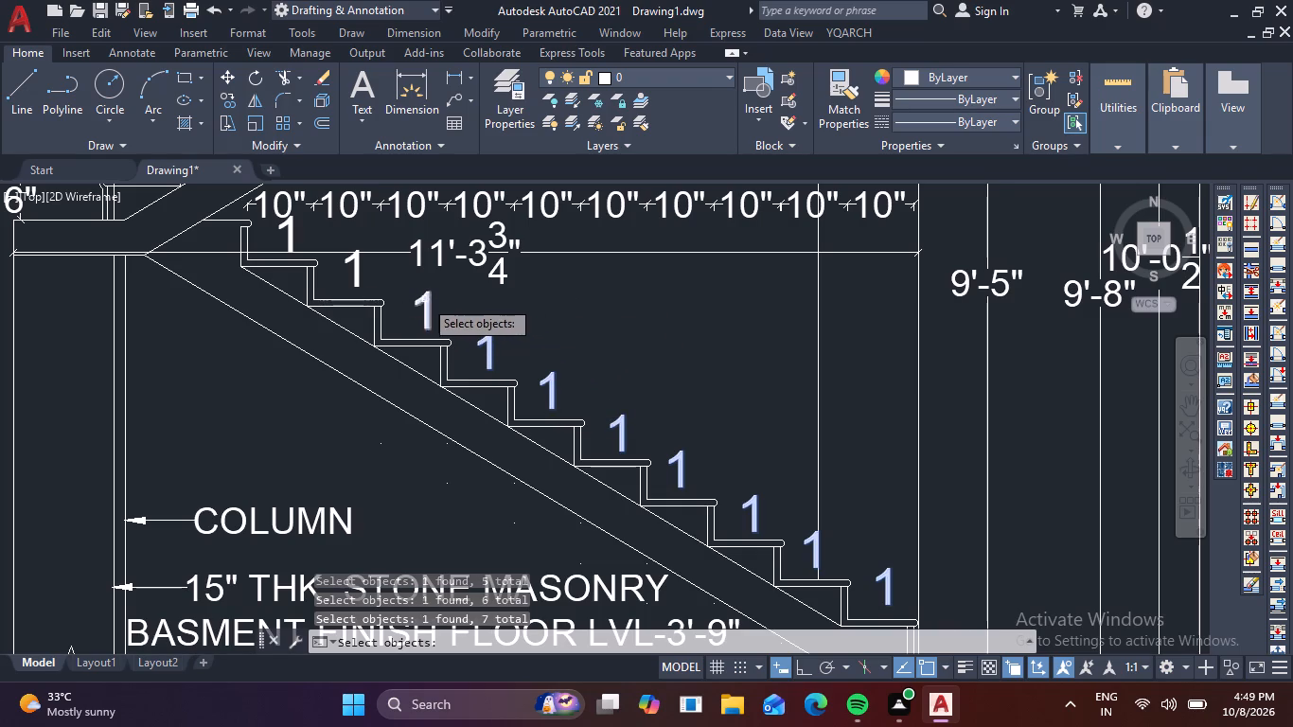
click(421, 300)
click(352, 271)
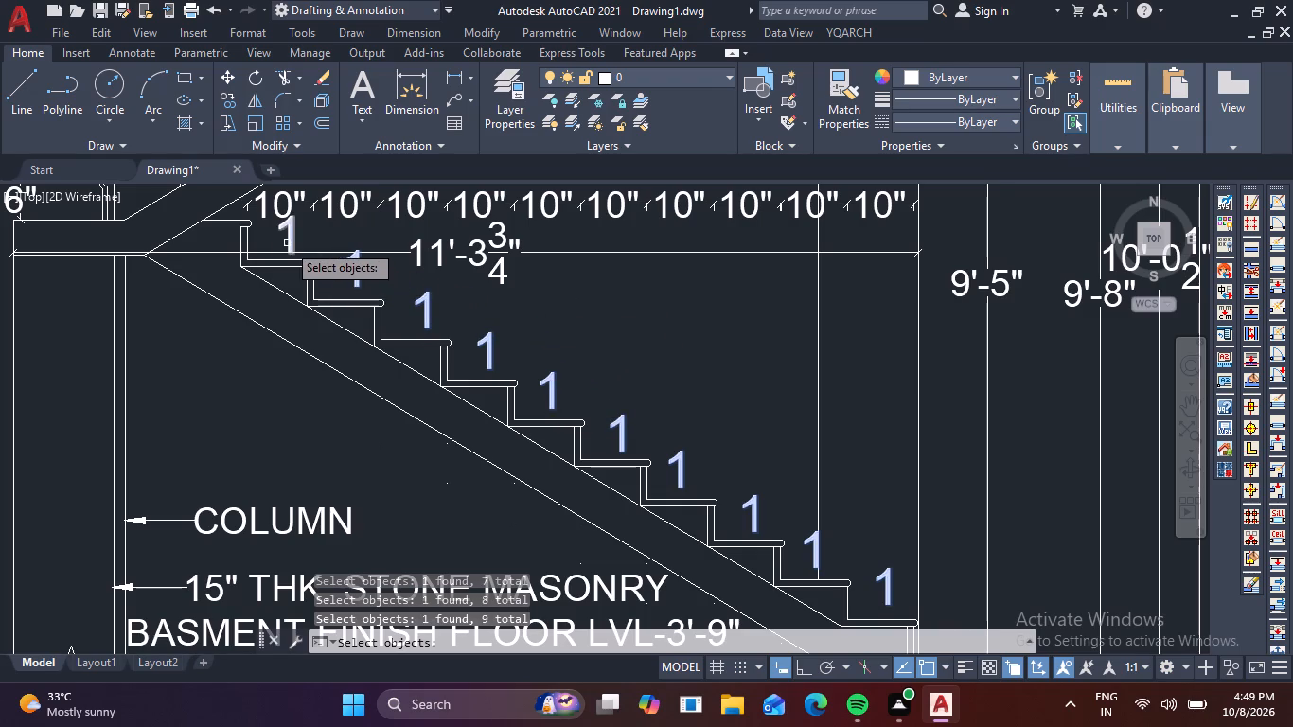
click(286, 242)
key(space)
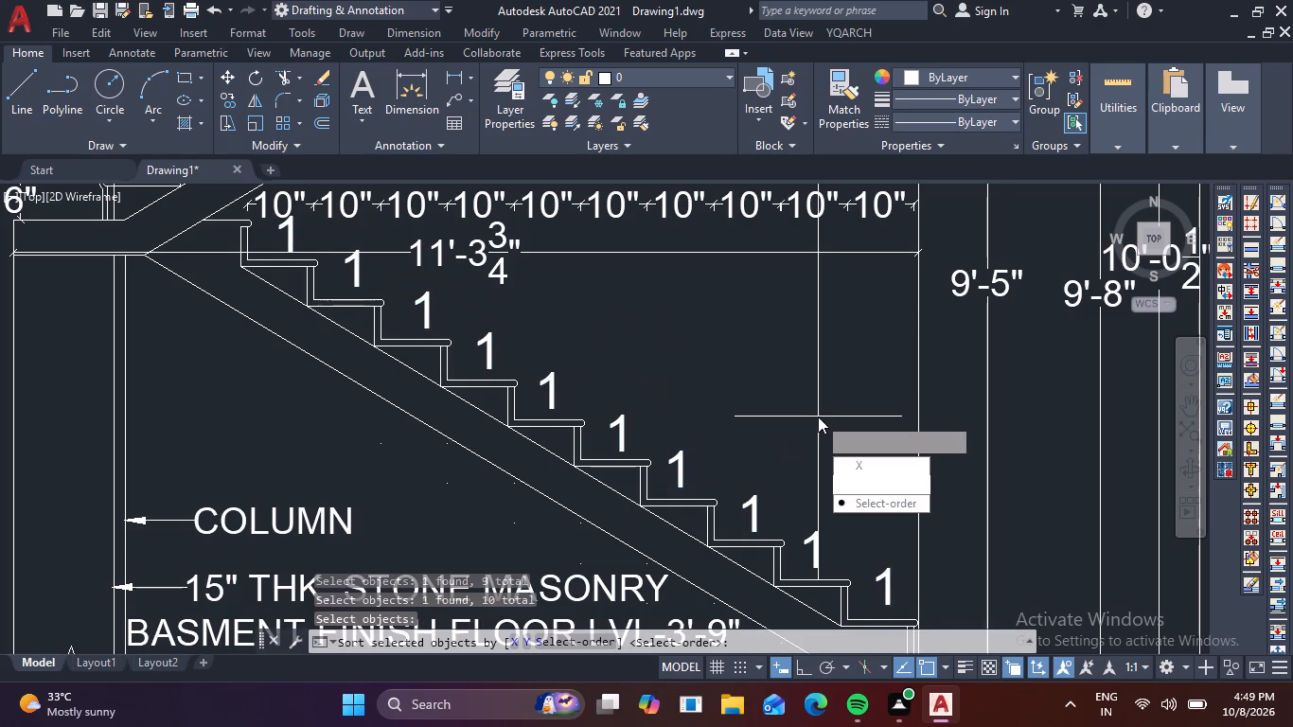
drag(883, 503, 818, 417)
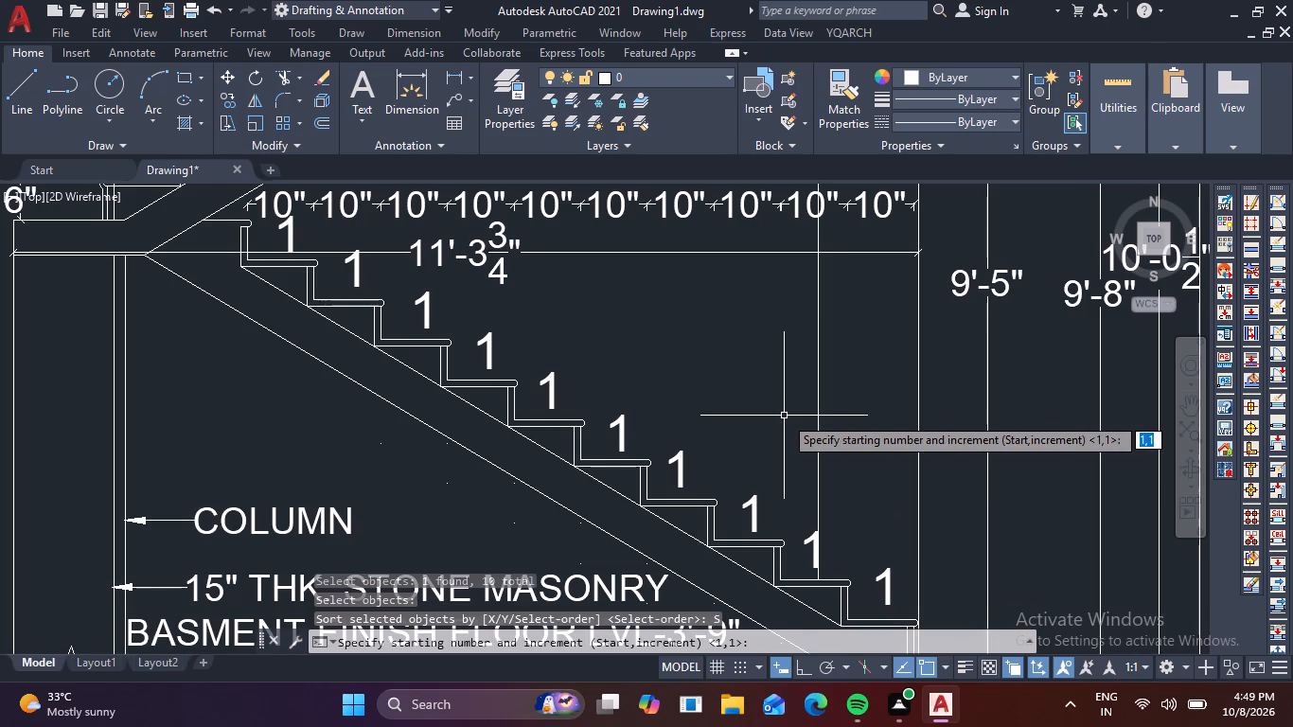
key(space)
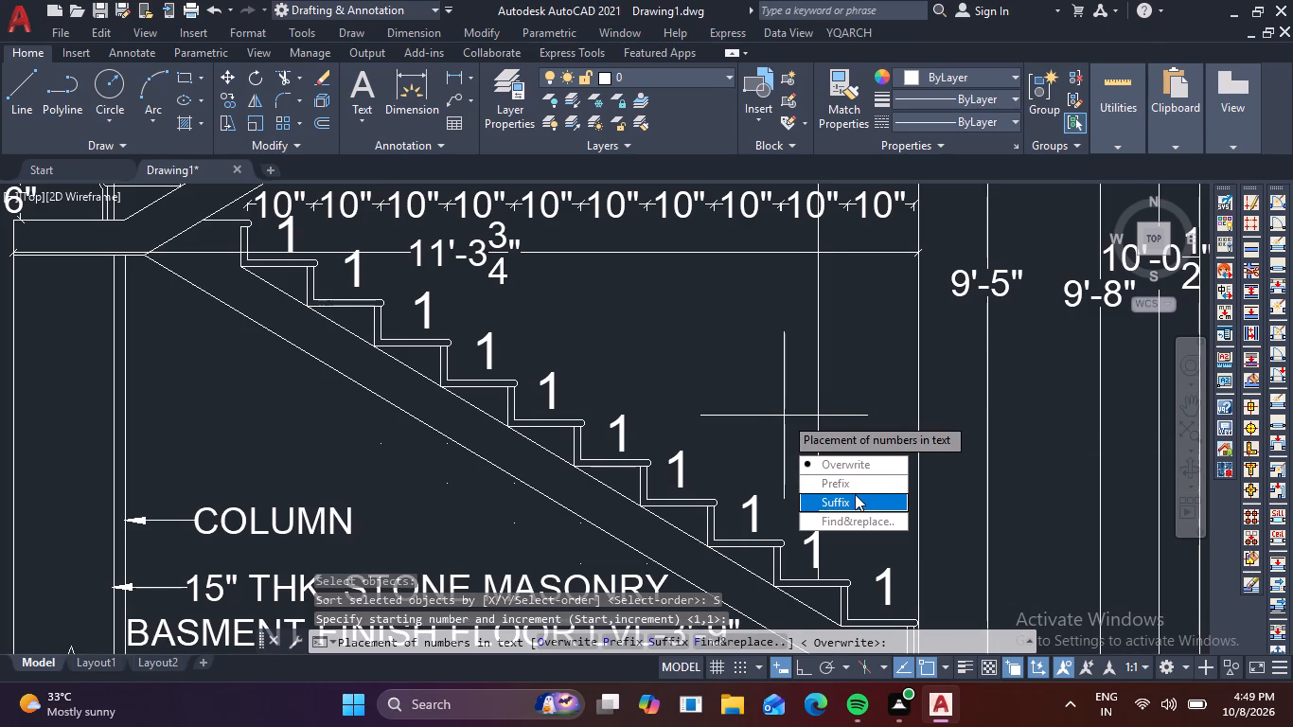
drag(863, 464, 784, 416)
Renumber the nine "1" texts along the section's upper flight from the landing up with TCOUNT: select-order, start 13, increment 1, Overwrite.
middle_drag(707, 363, 747, 422)
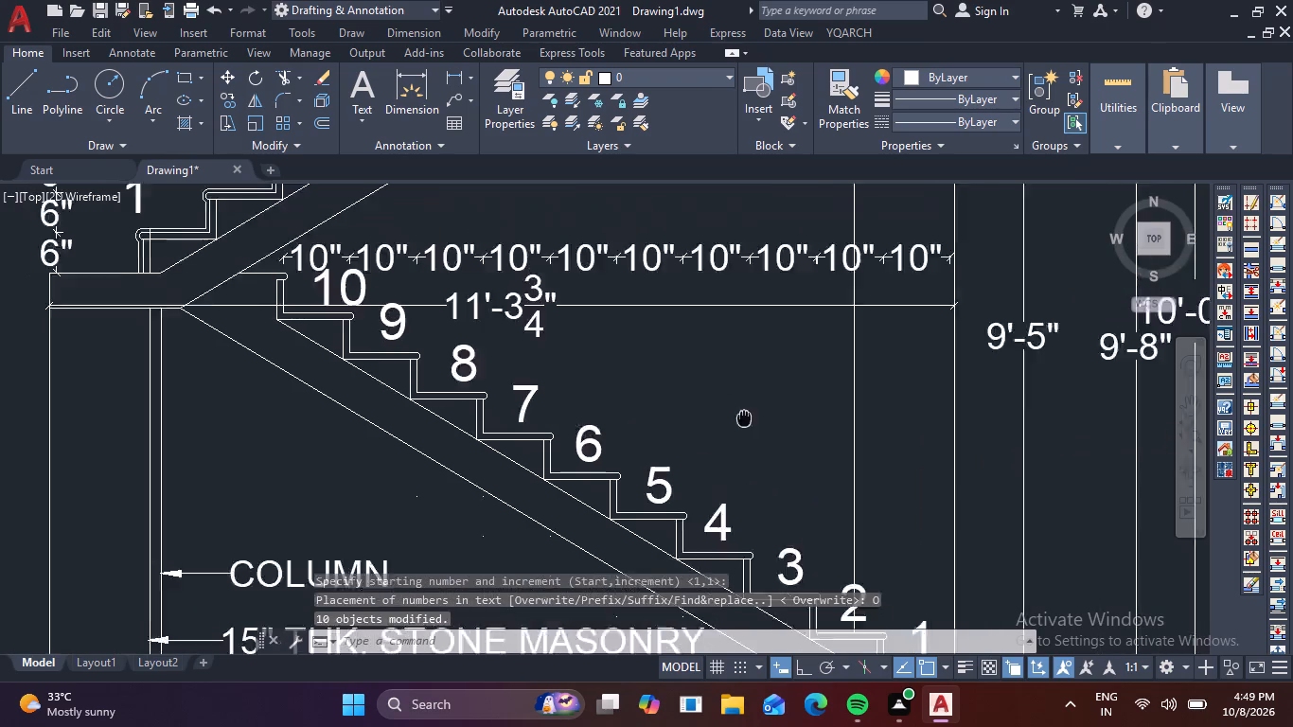
middle_drag(747, 422, 834, 576)
scroll(702, 435, down, 2)
middle_drag(751, 378, 791, 501)
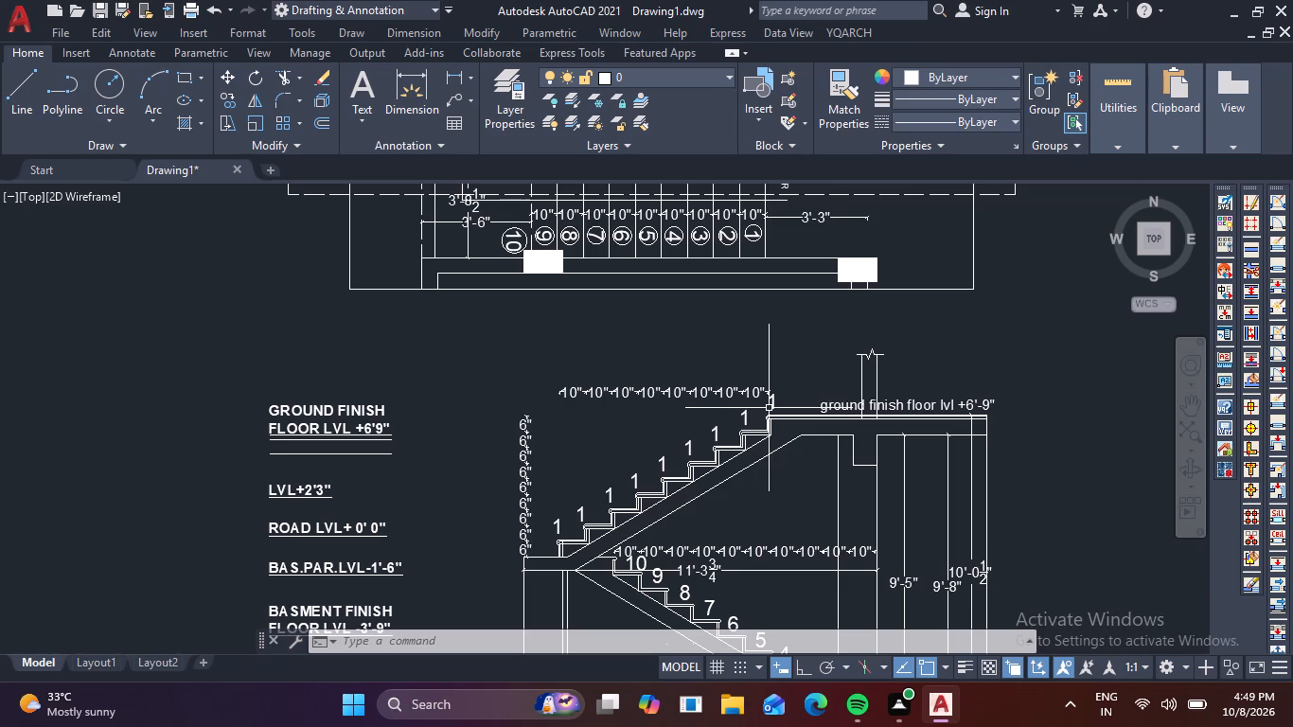
scroll(553, 528, up, 3)
click(556, 523)
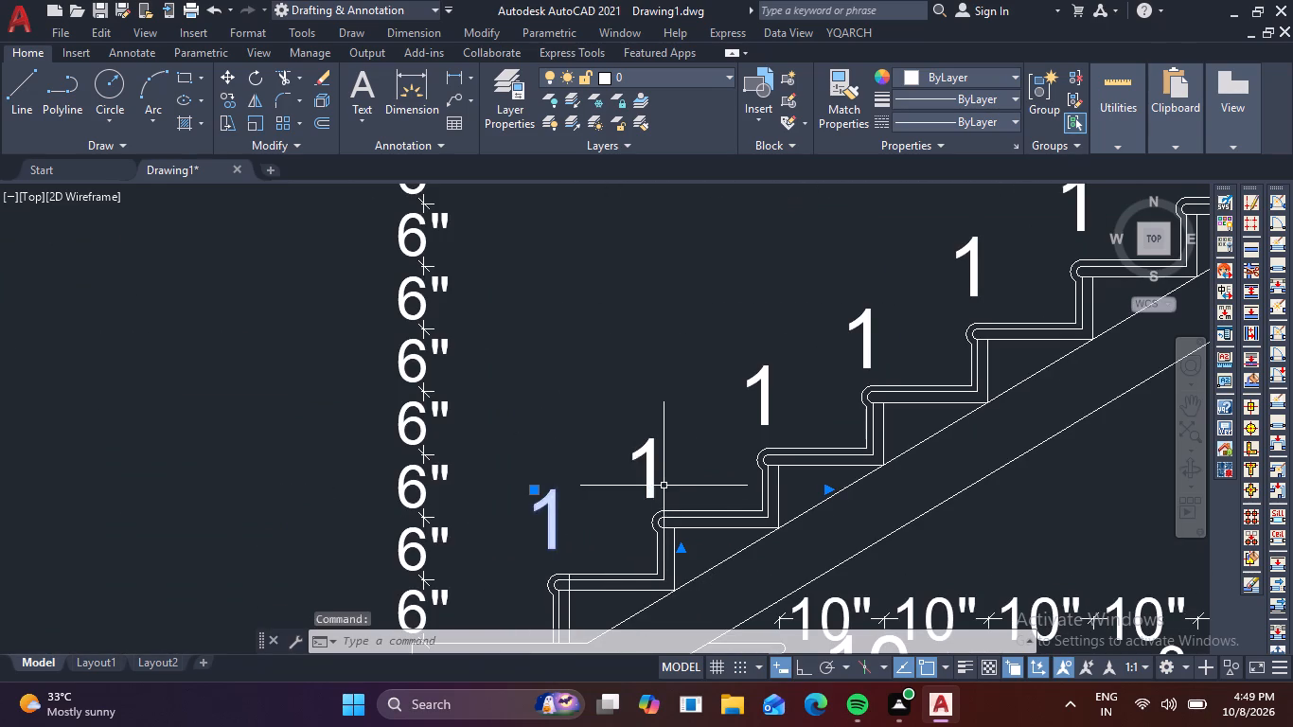
key(Escape)
text(TC)
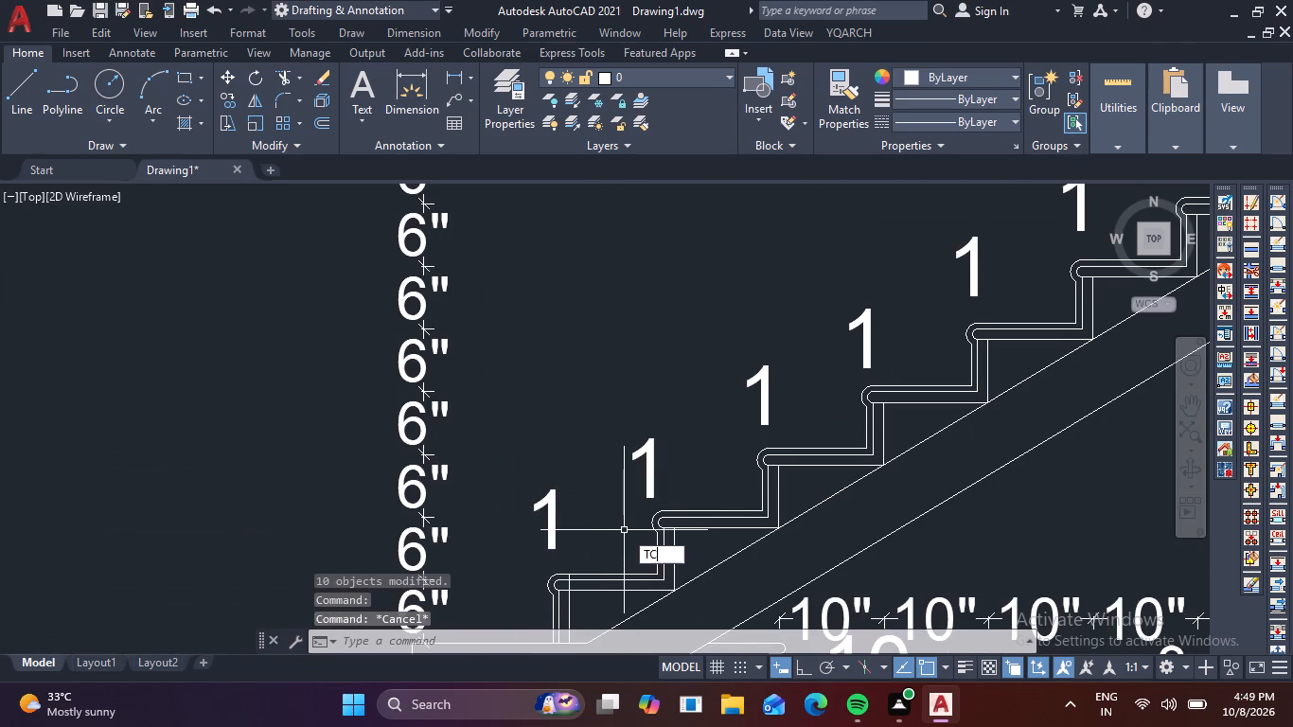
key(o)
key(u)
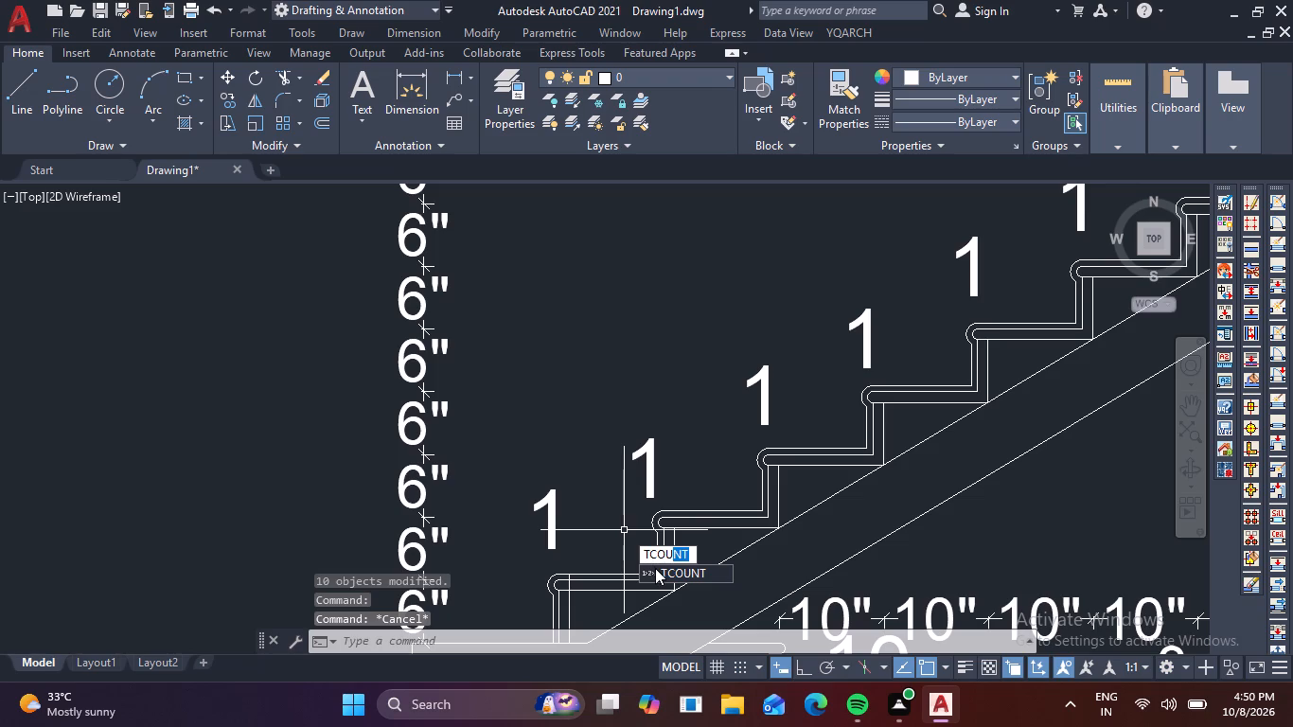
key(space)
click(555, 524)
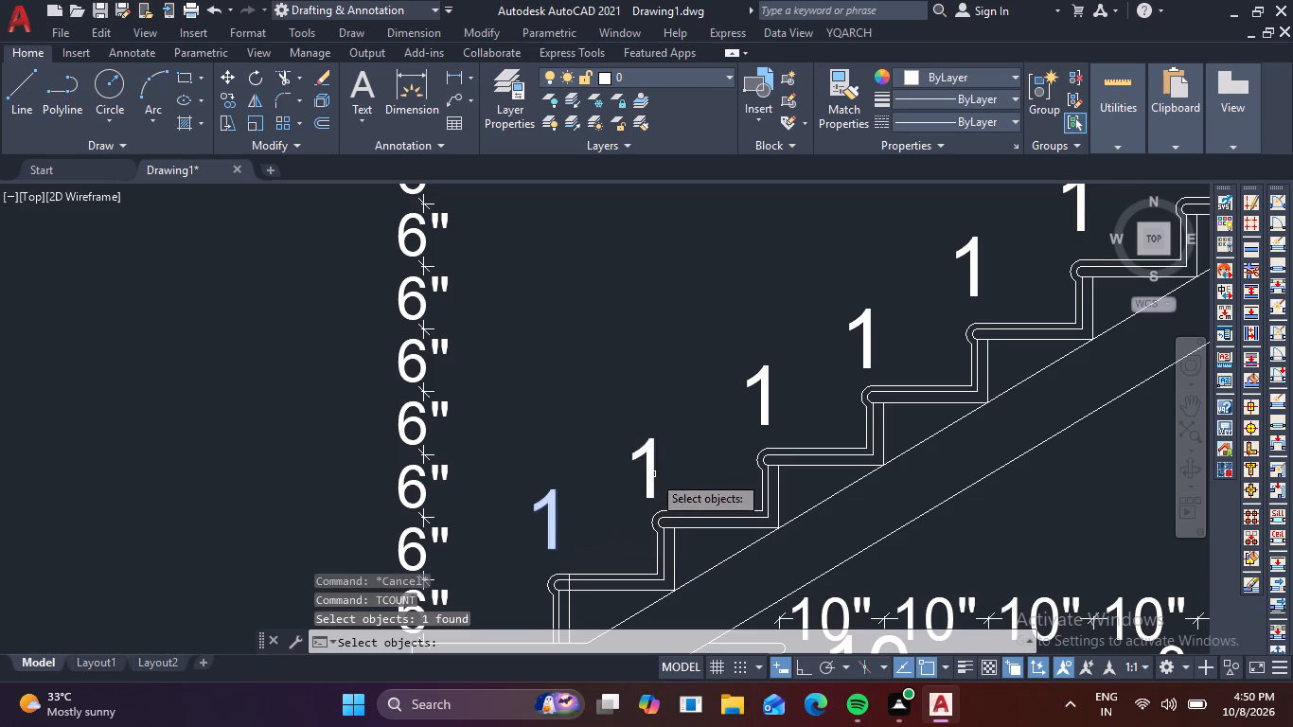
click(652, 474)
click(765, 400)
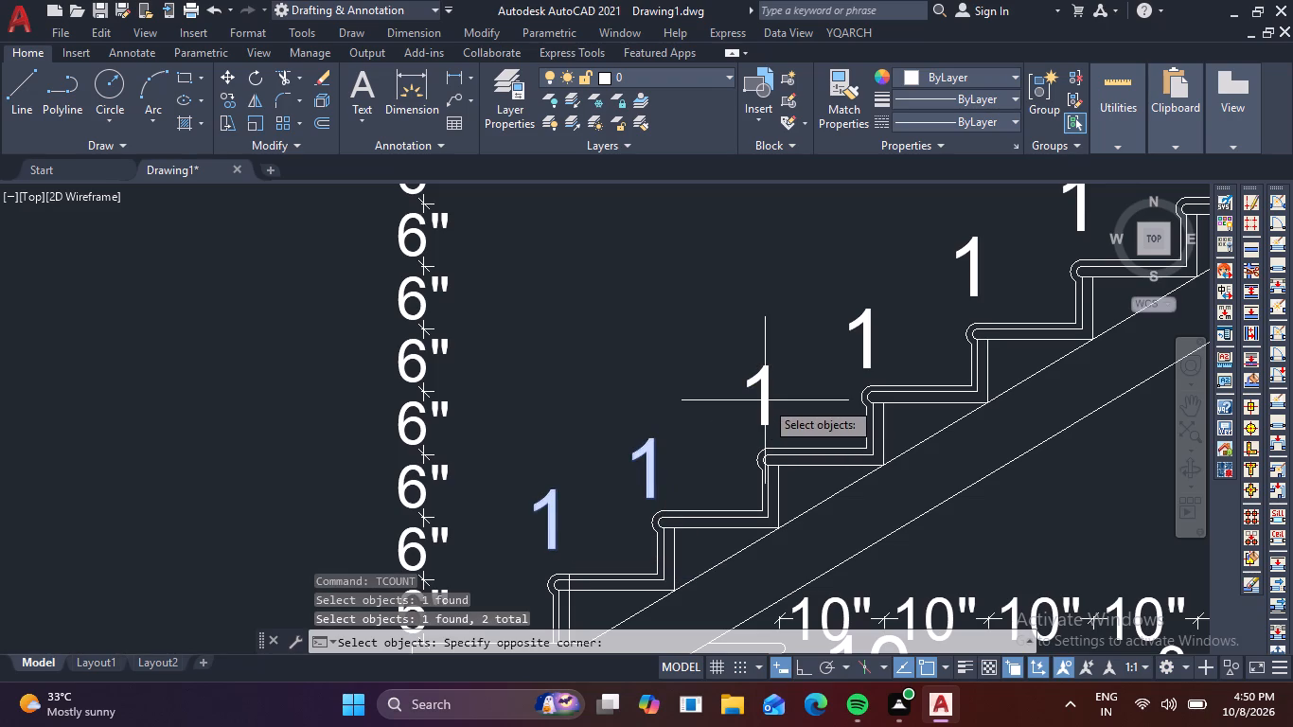
click(730, 392)
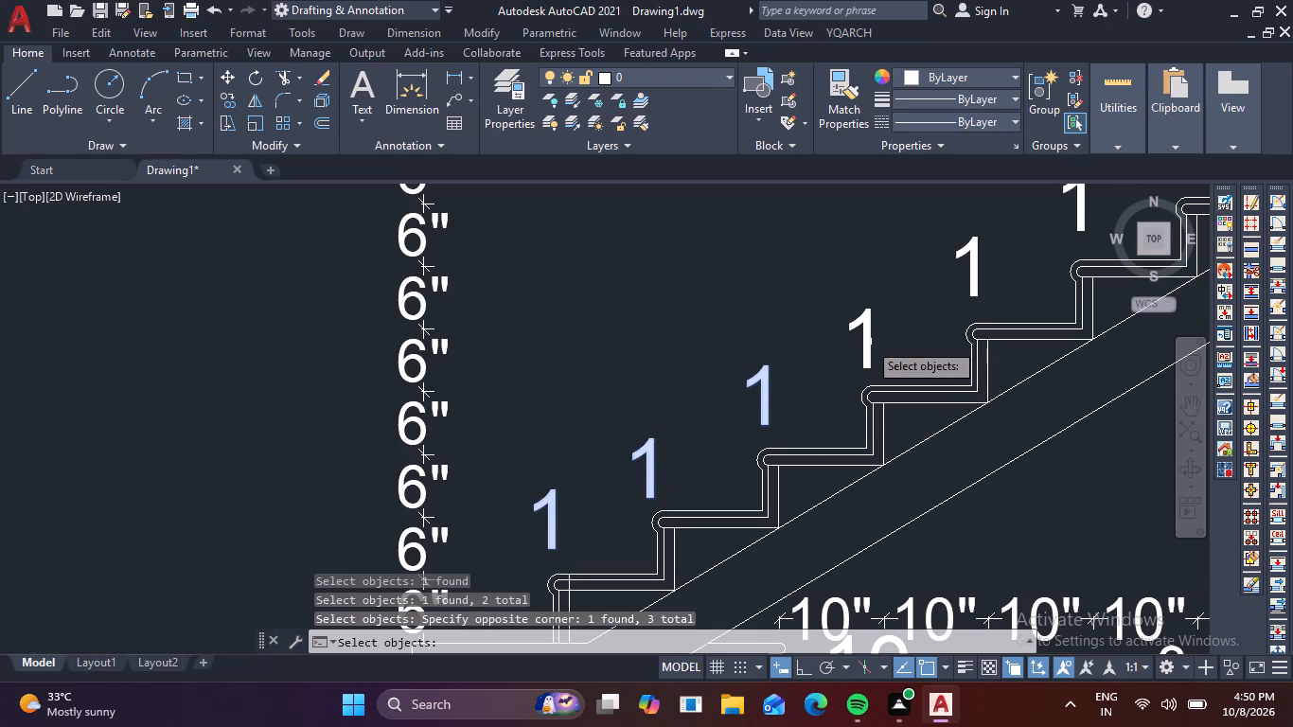
click(861, 339)
click(974, 249)
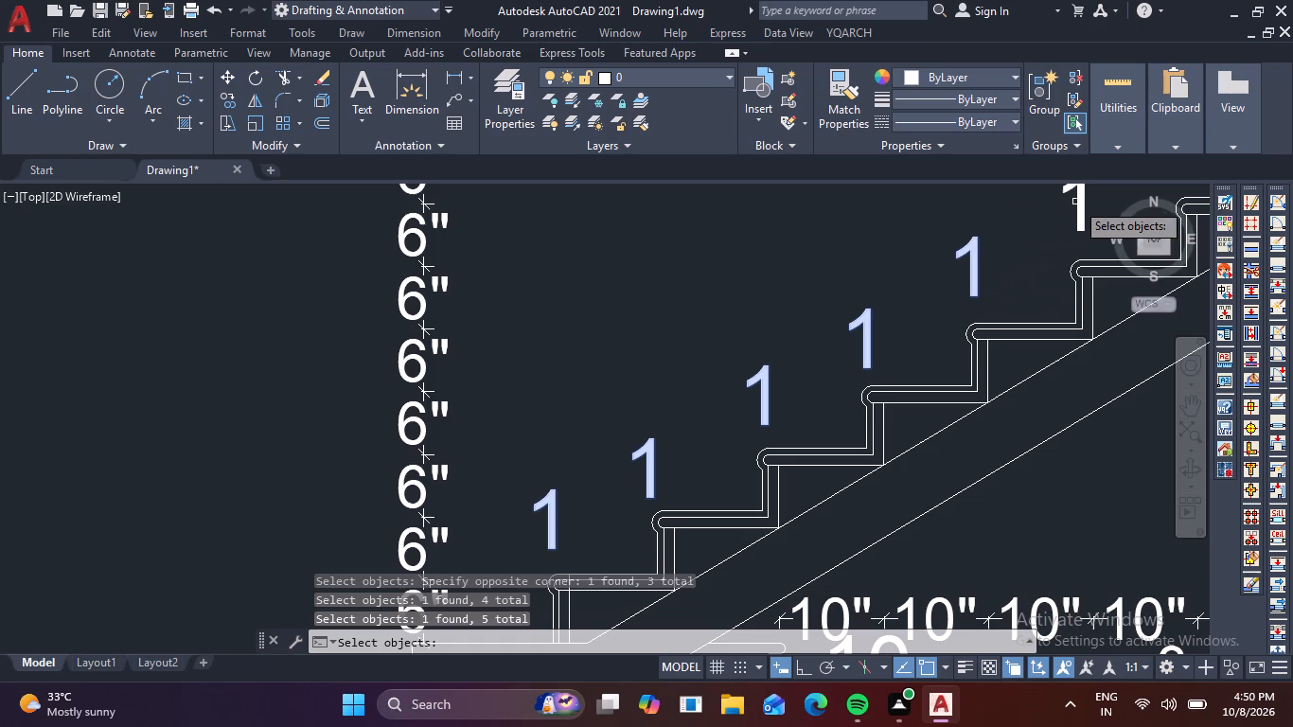
click(1078, 211)
middle_drag(1022, 257, 894, 390)
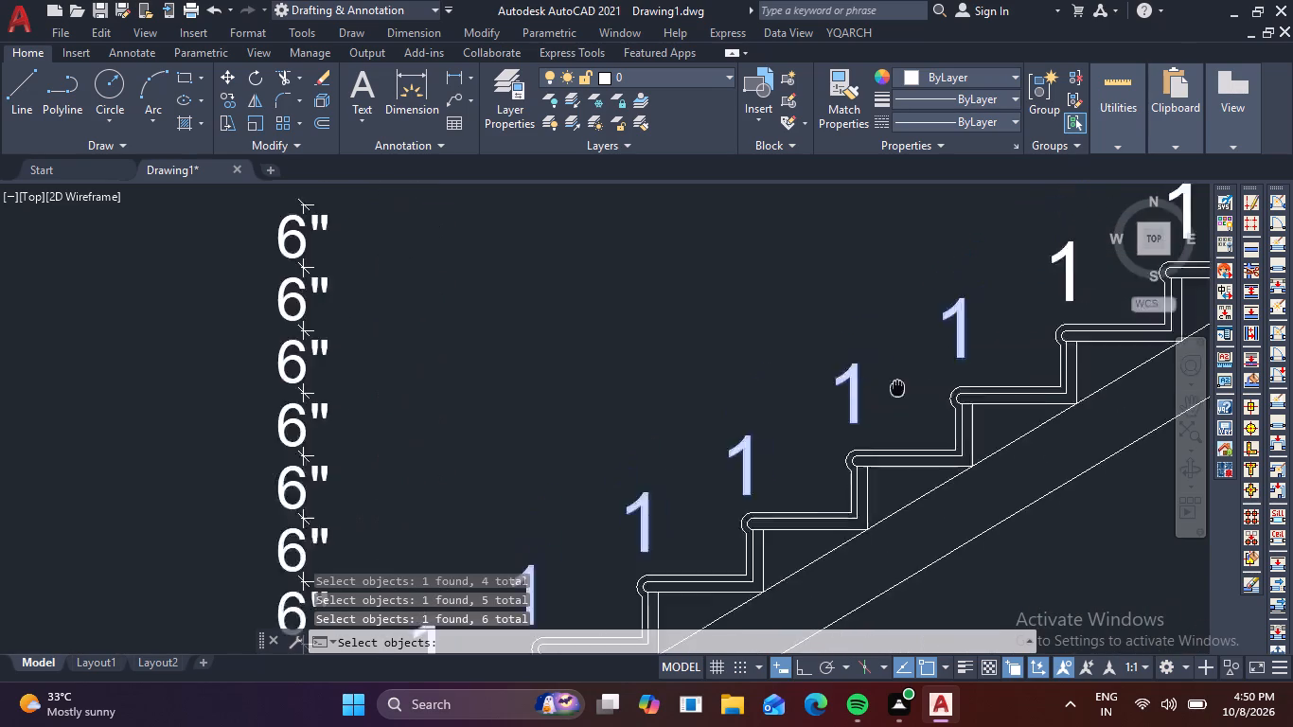
middle_drag(894, 390, 620, 539)
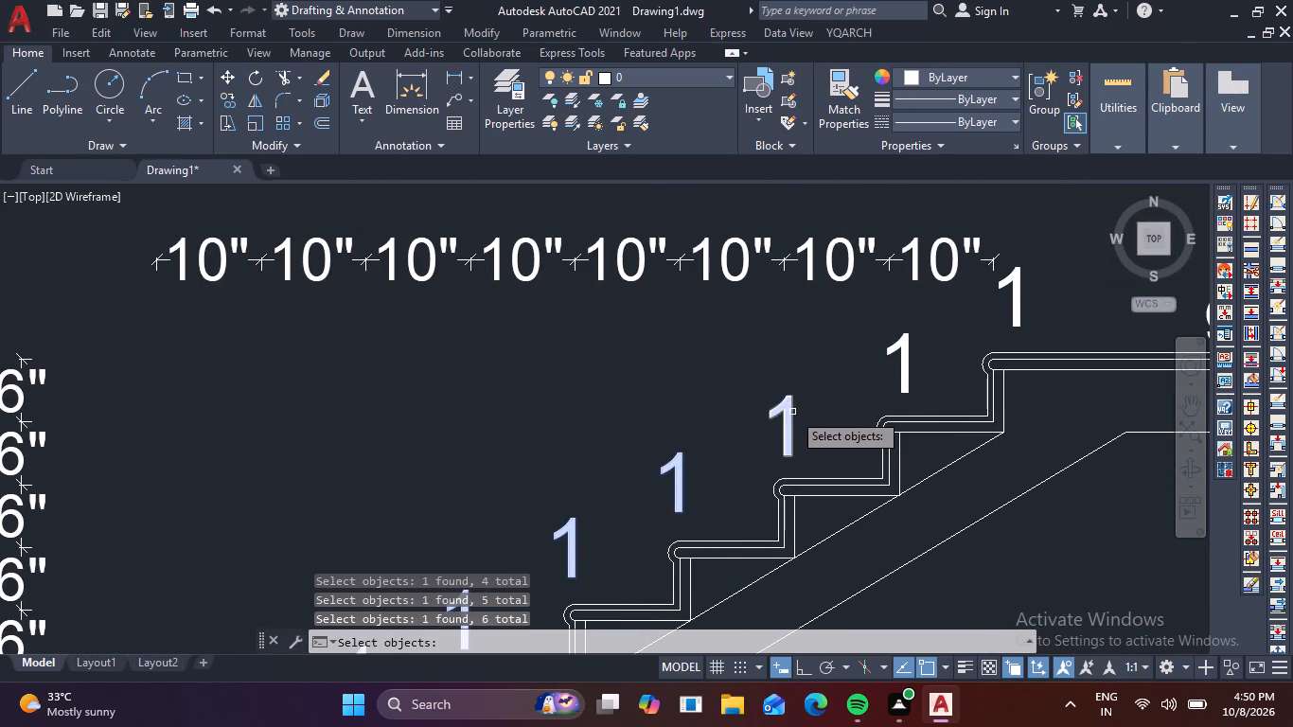
click(792, 412)
click(910, 361)
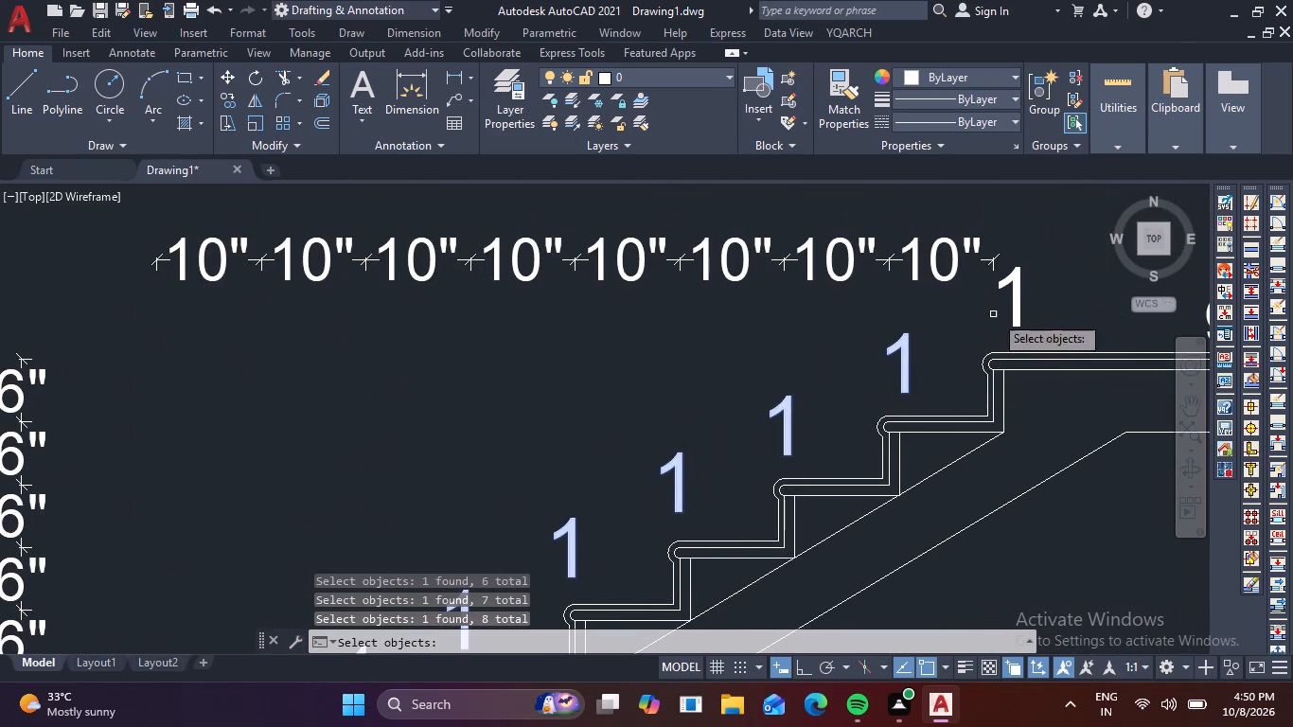
click(1023, 302)
scroll(1073, 337, down, 2)
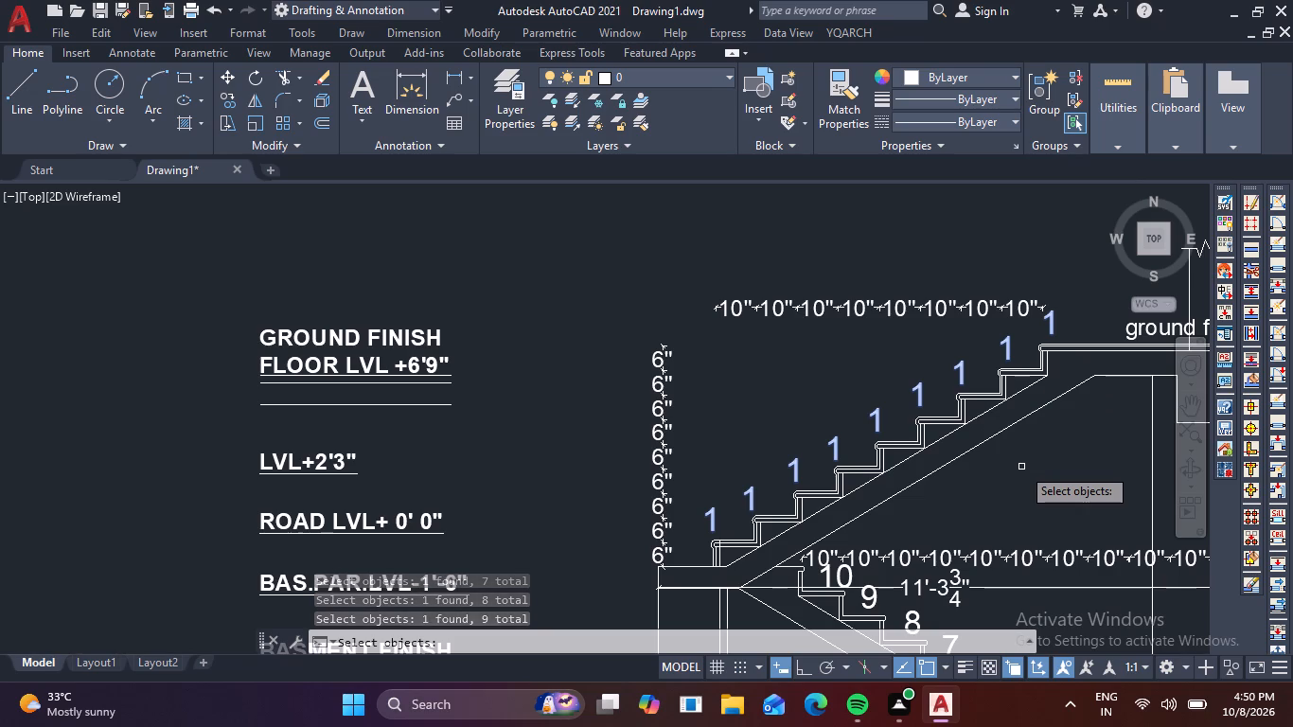
key(space)
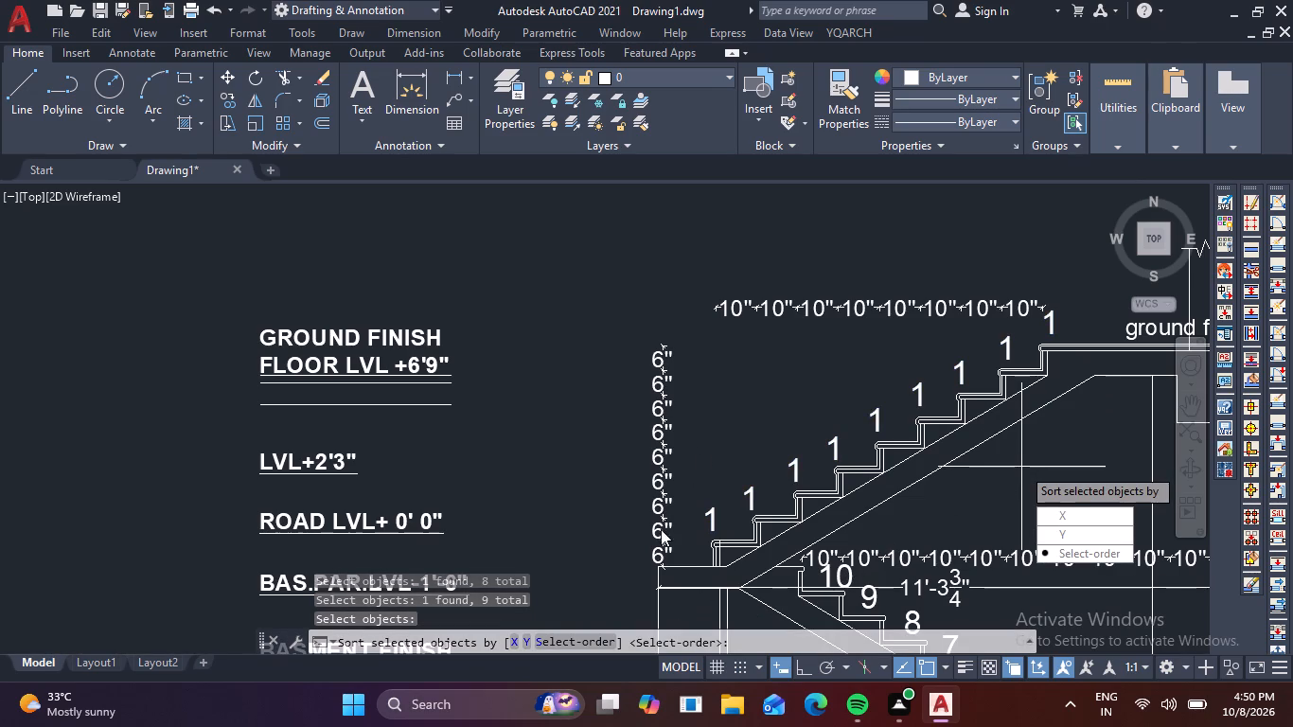
key(space)
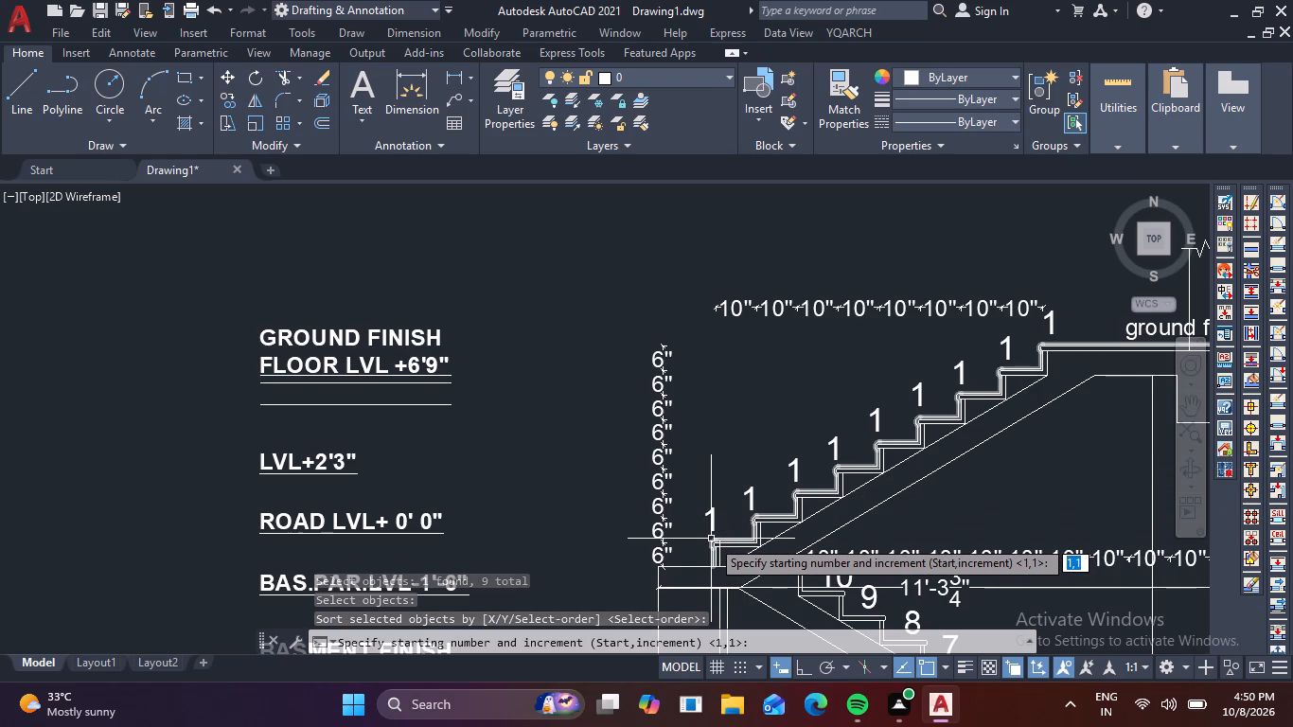
key(1)
key(3)
key(comma)
key(1)
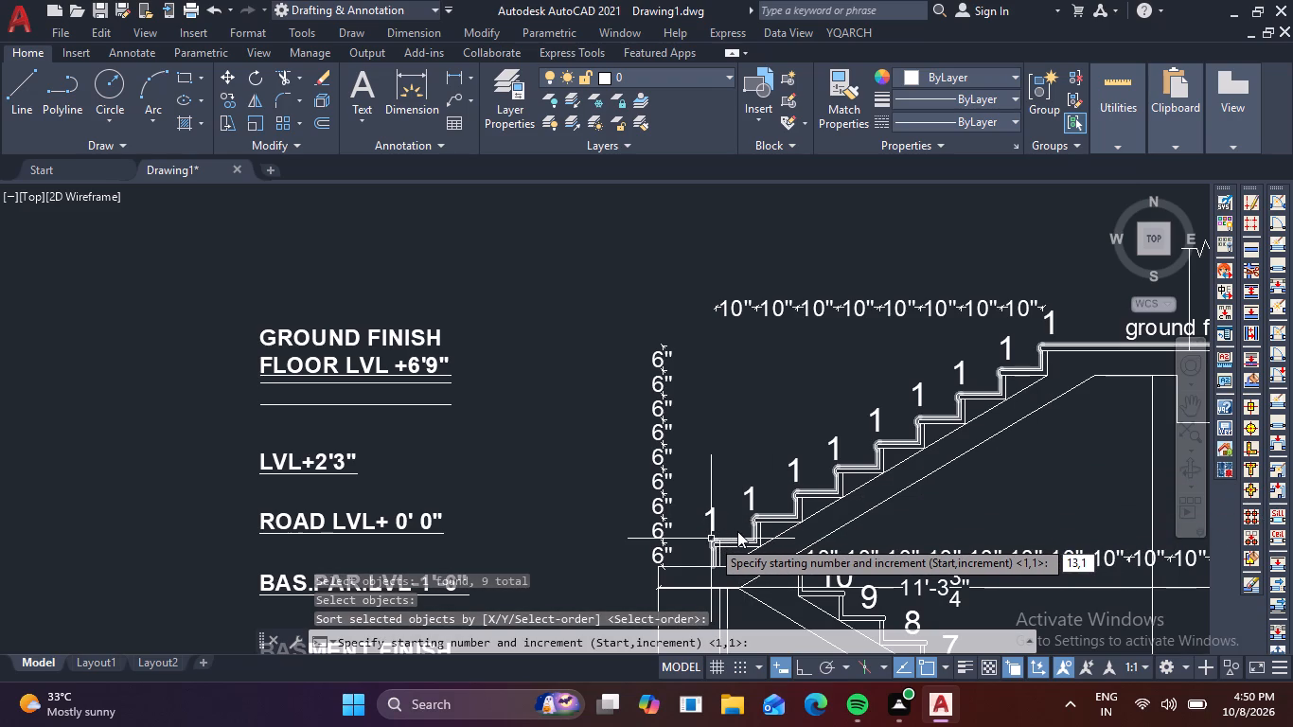
key(space)
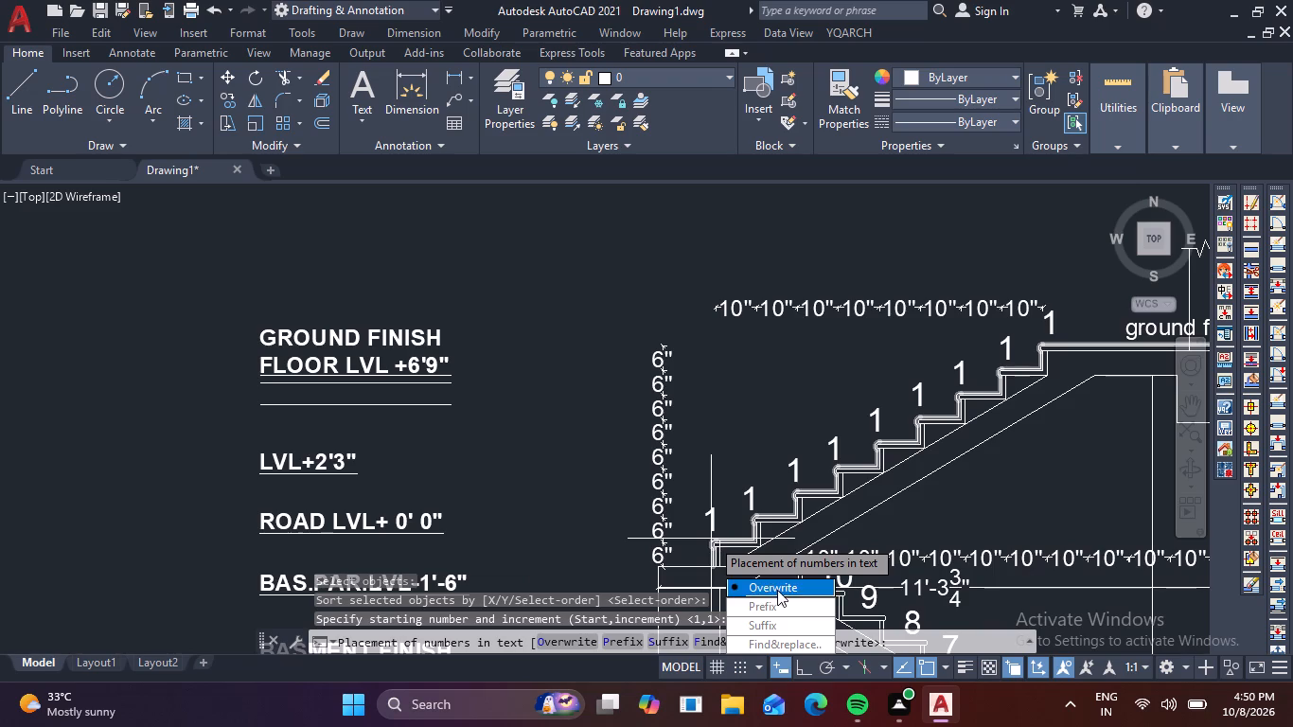
drag(778, 588, 712, 539)
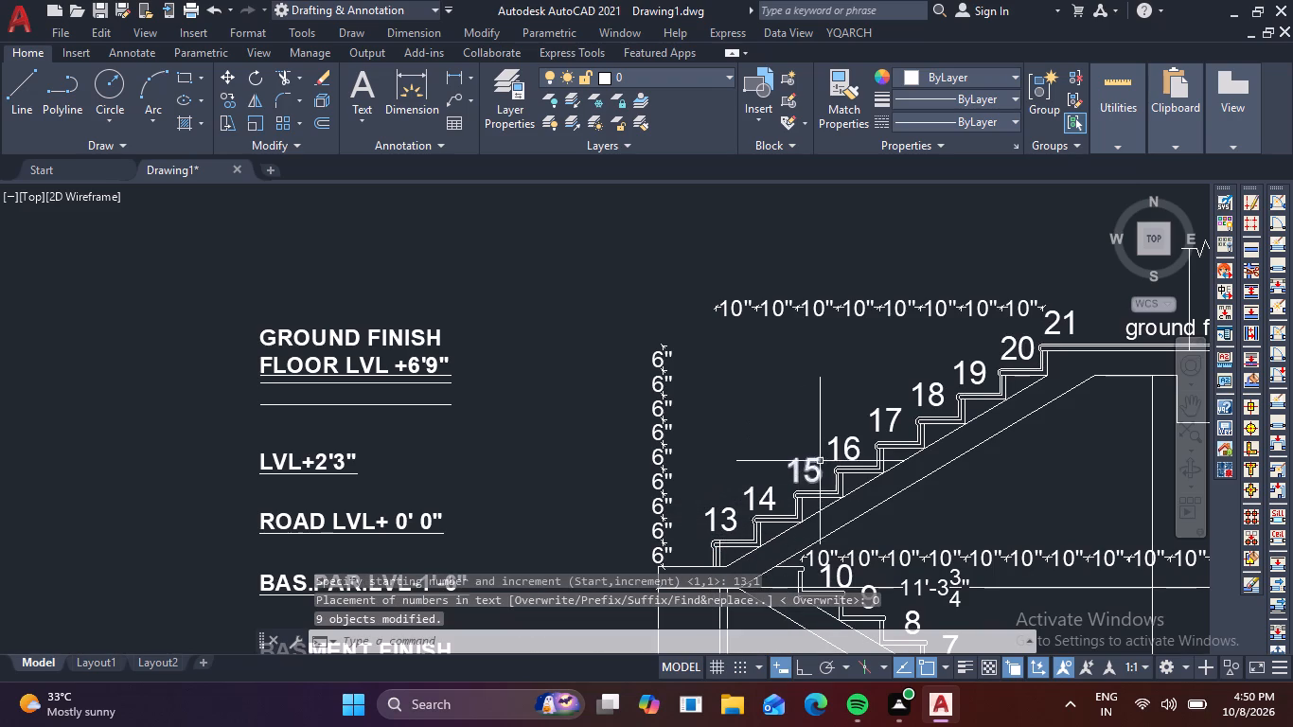
click(1067, 319)
key(Escape)
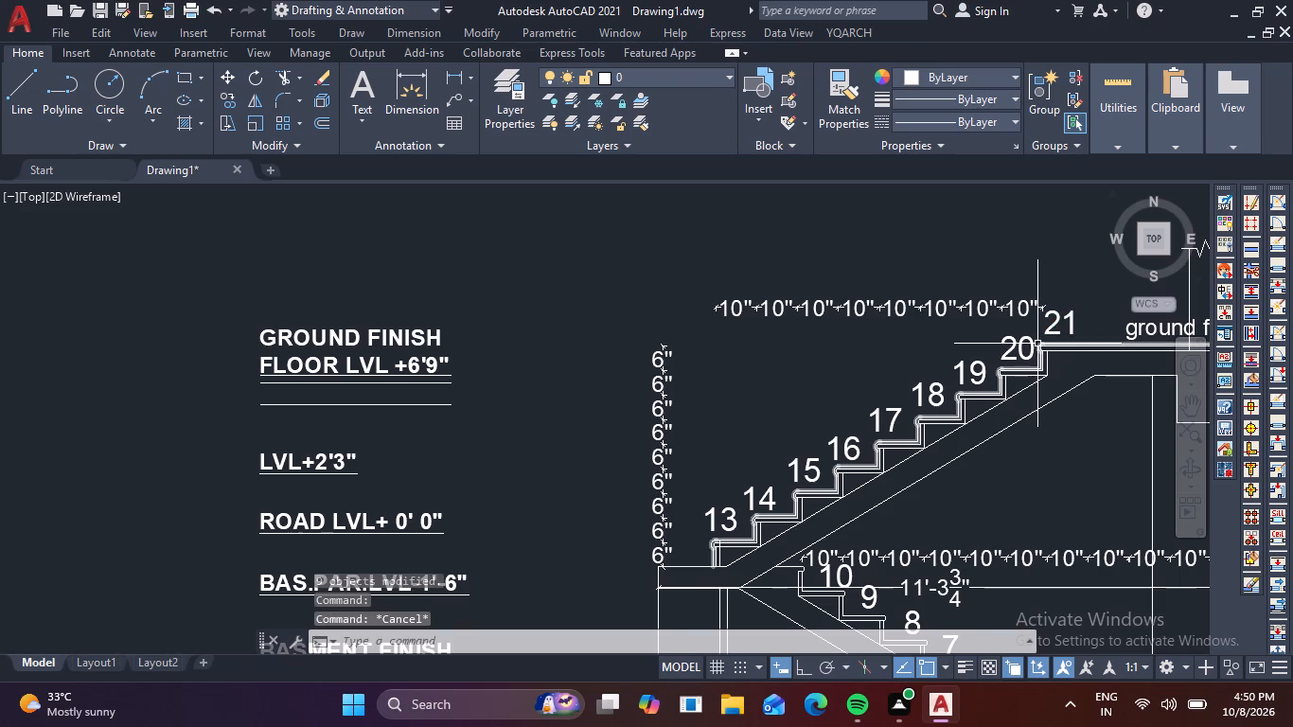
Enclose all nineteen step numbers along both flights of the section with TCIRCLE: offset factor 0.01, Circles, Variable size.
key(t)
text(CI)
key(space)
click(1052, 333)
click(1026, 351)
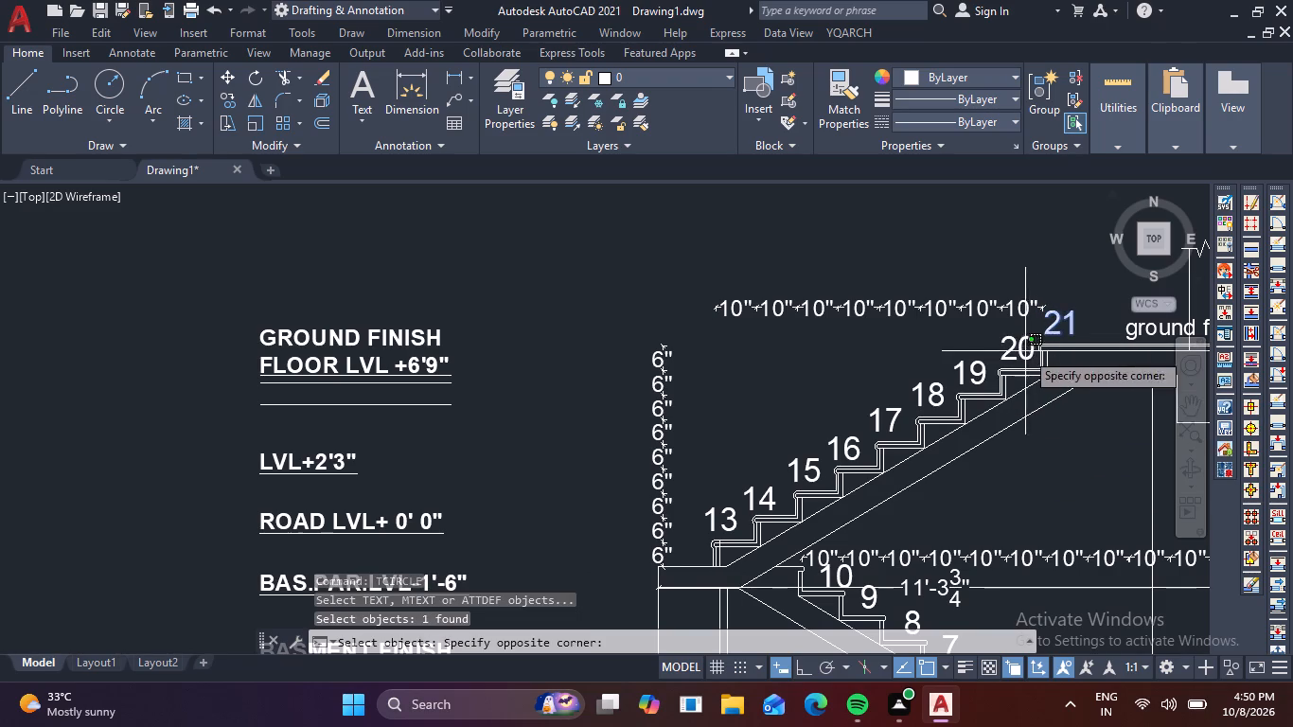
click(1003, 360)
click(969, 366)
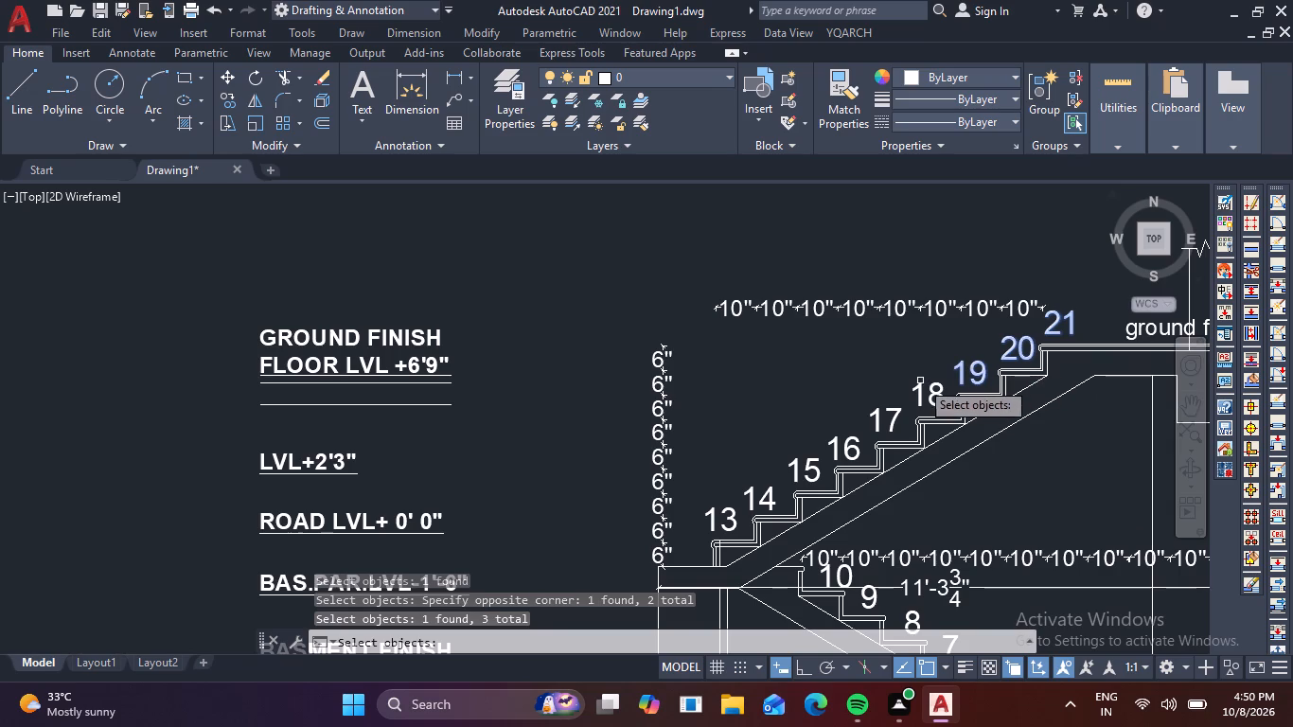
click(914, 388)
click(887, 404)
click(879, 420)
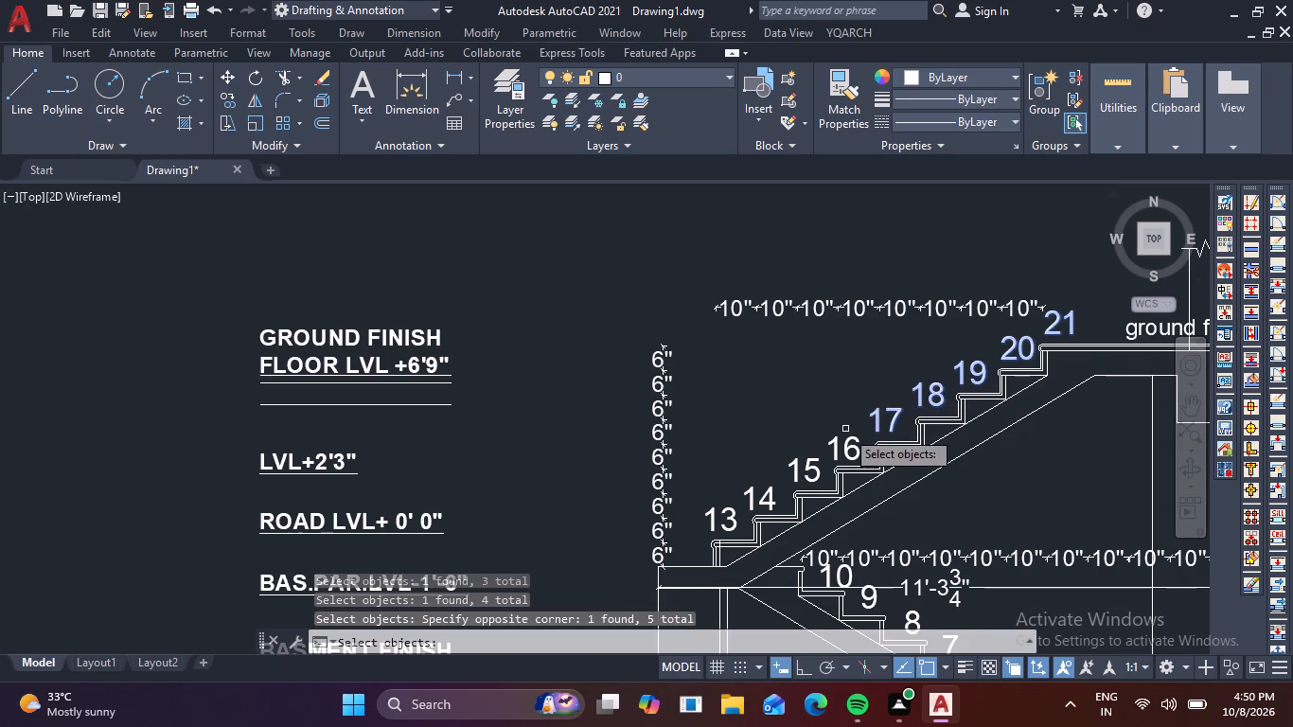
drag(840, 434, 837, 444)
click(806, 462)
click(753, 489)
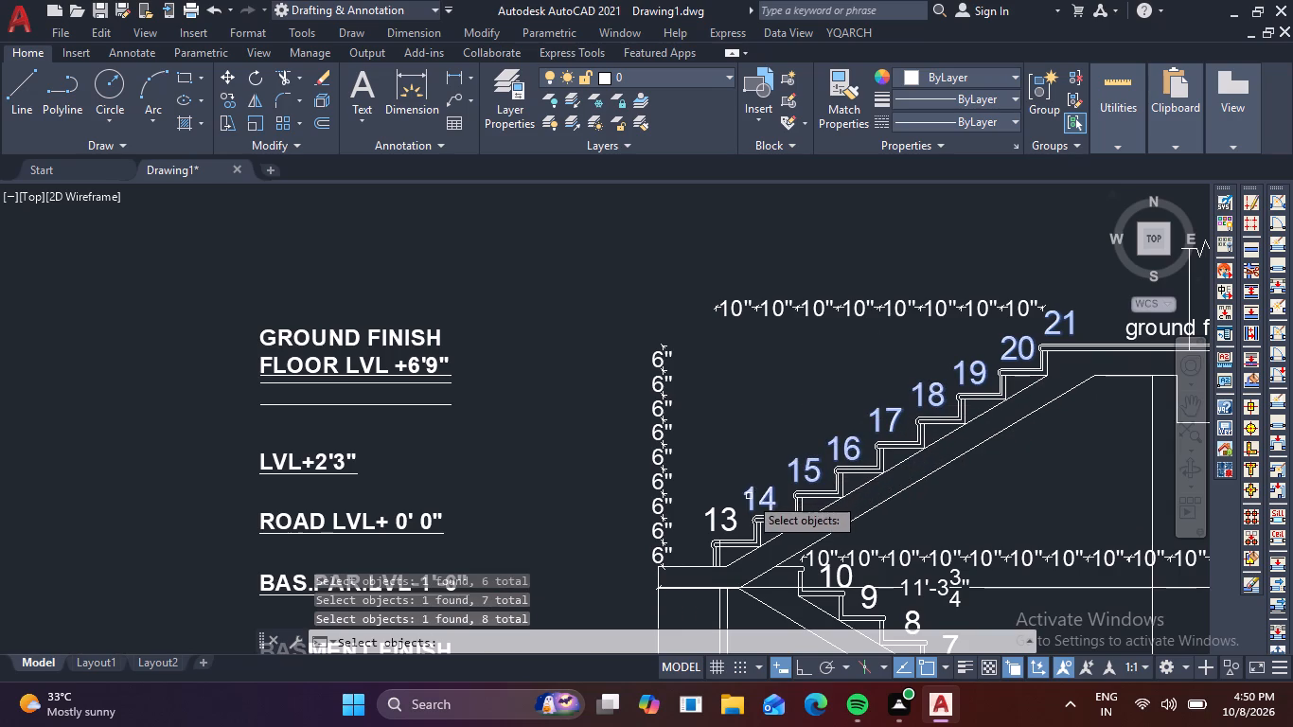
click(718, 512)
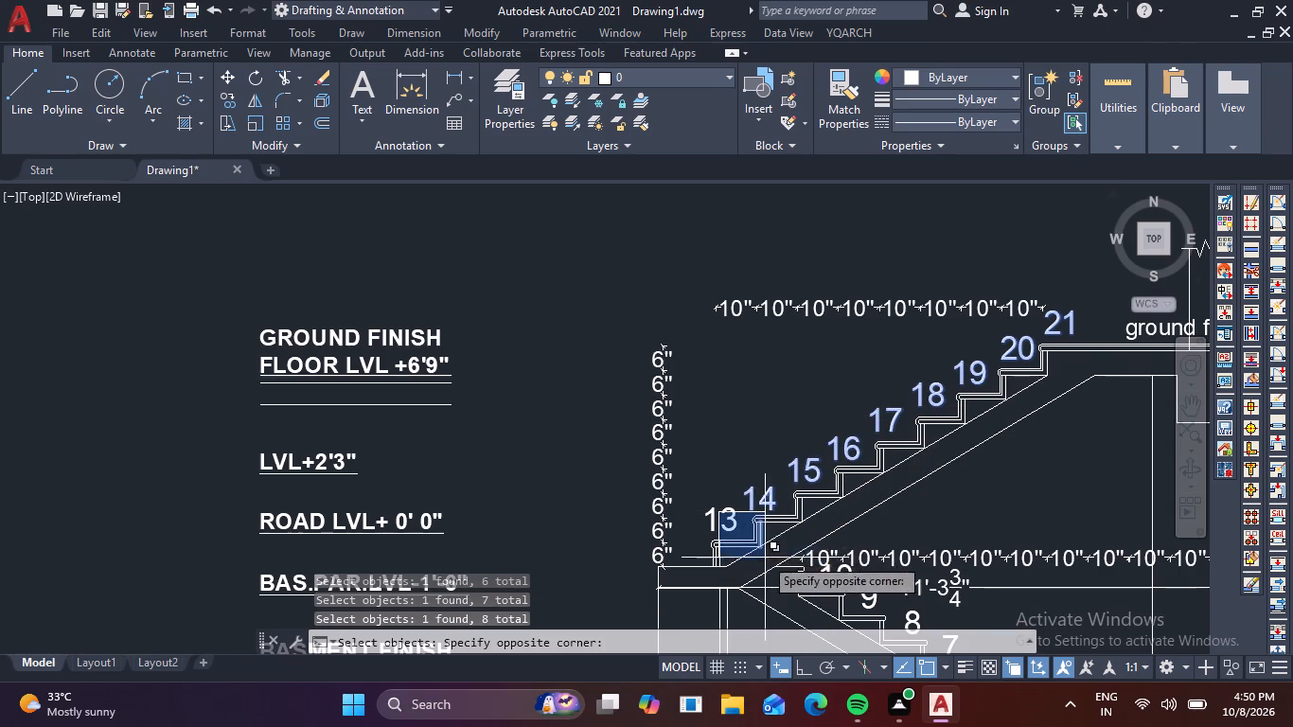
click(711, 535)
middle_drag(811, 578, 788, 531)
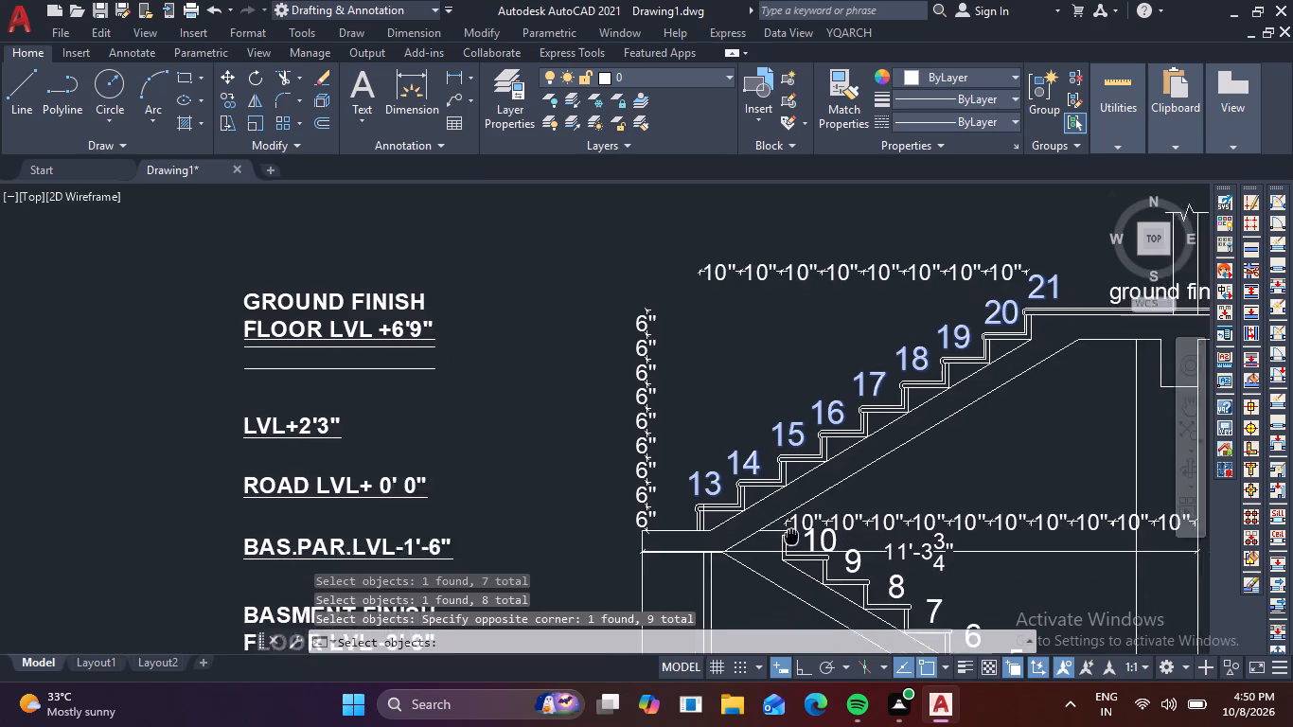
middle_drag(788, 531, 772, 509)
click(791, 508)
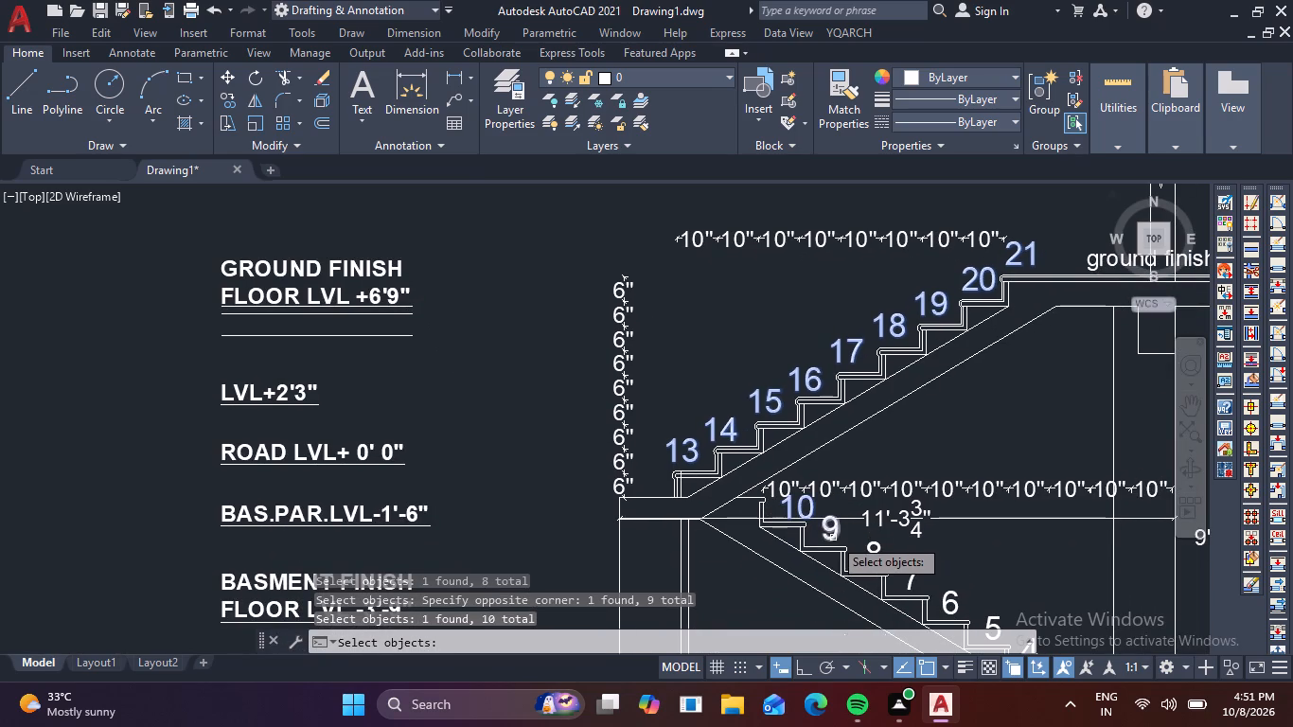
click(833, 537)
click(869, 554)
click(907, 572)
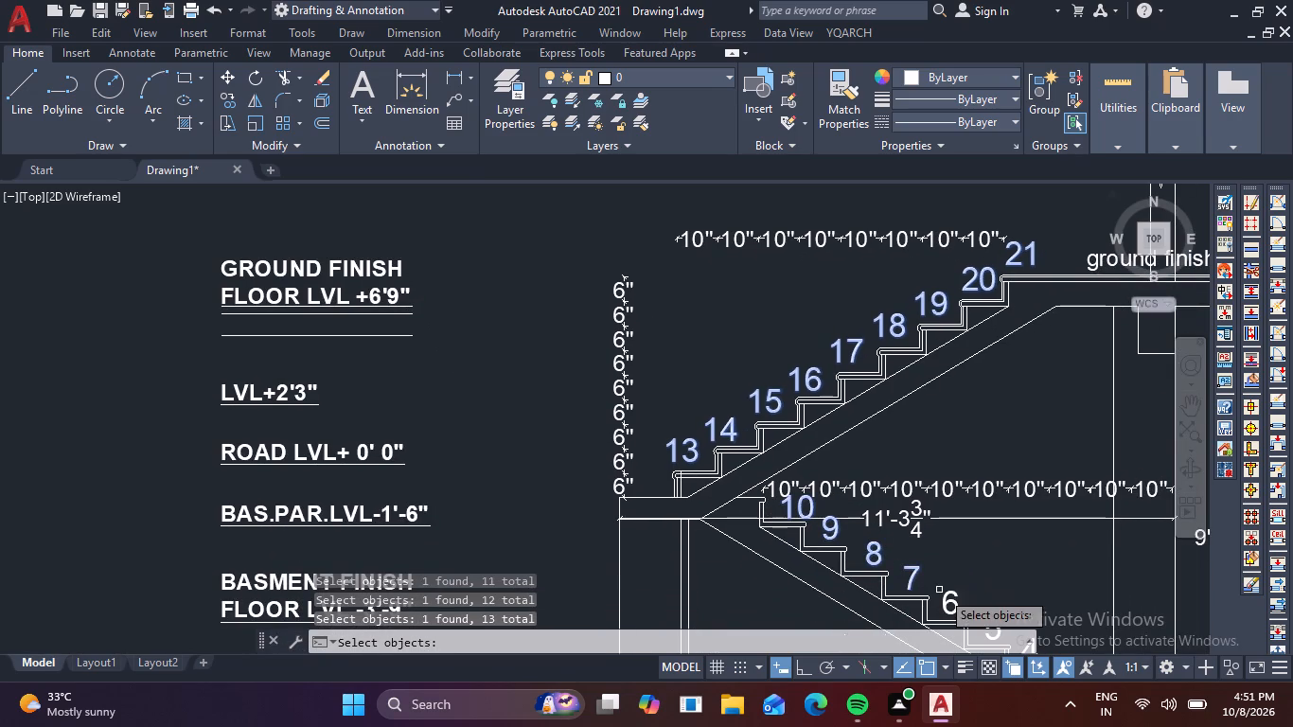
click(940, 604)
click(960, 602)
click(960, 599)
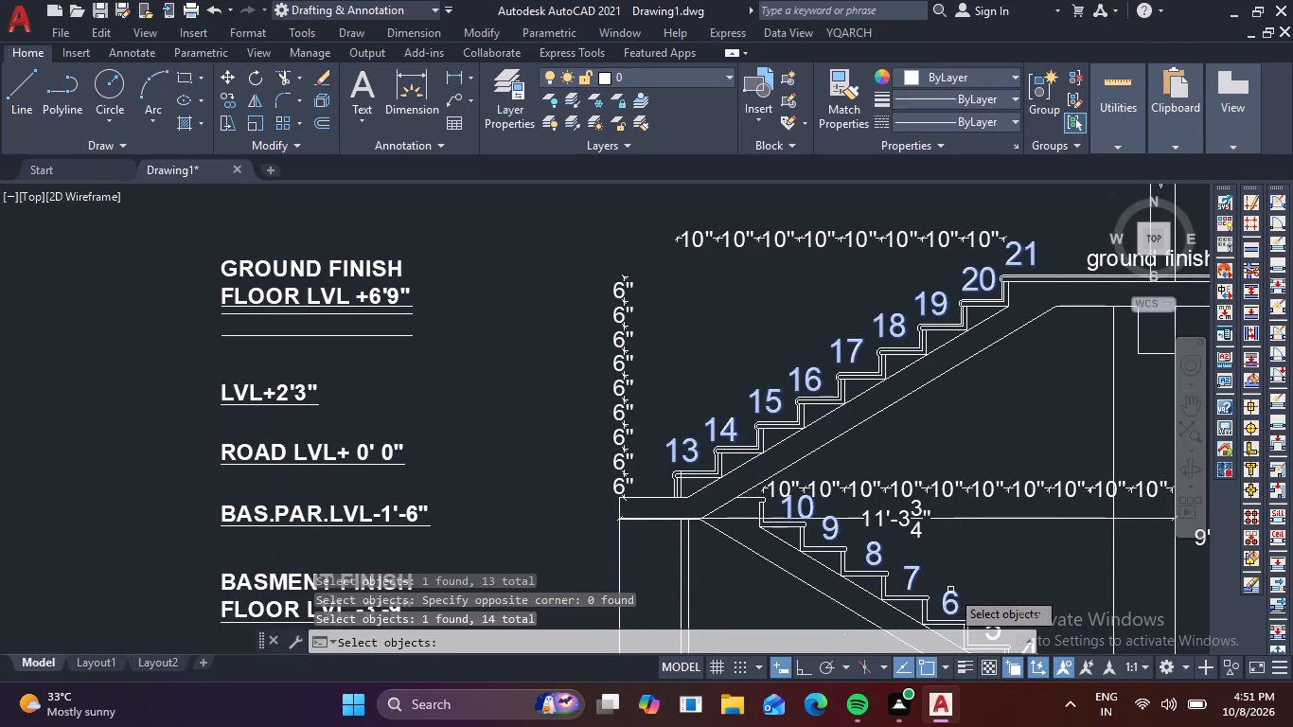
middle_drag(994, 599, 854, 402)
click(857, 428)
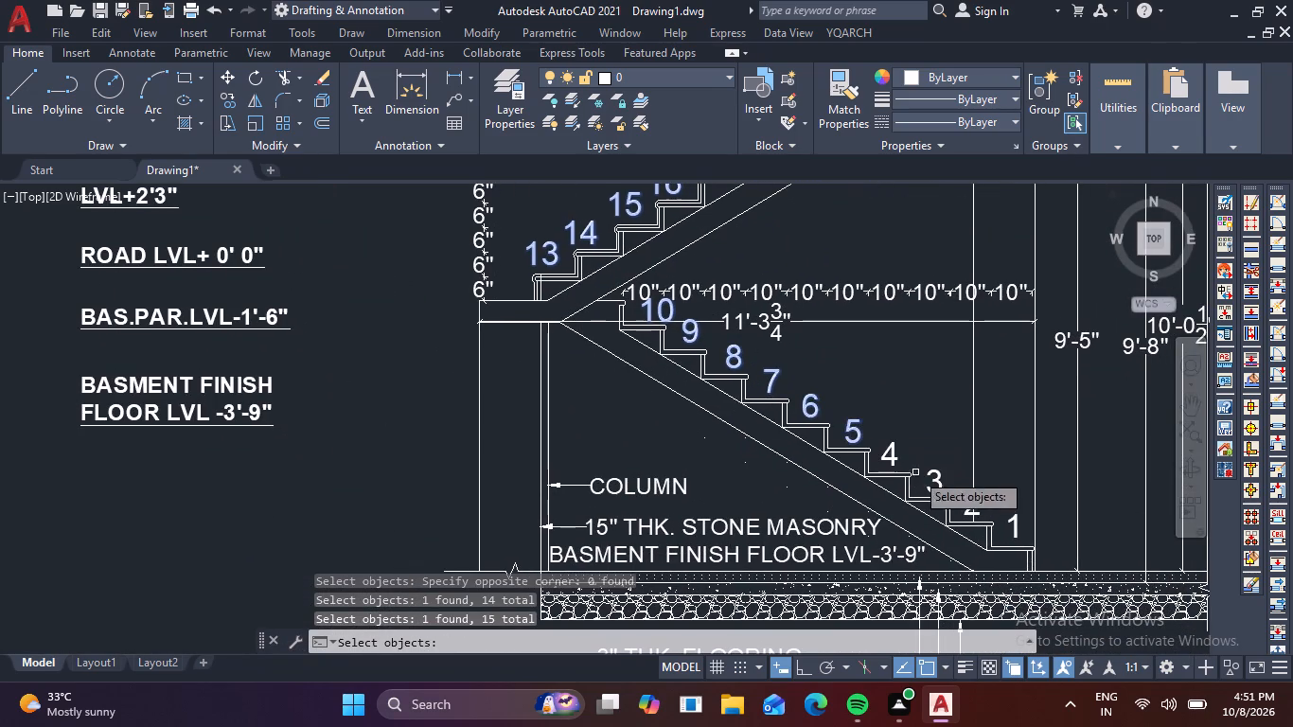
click(892, 455)
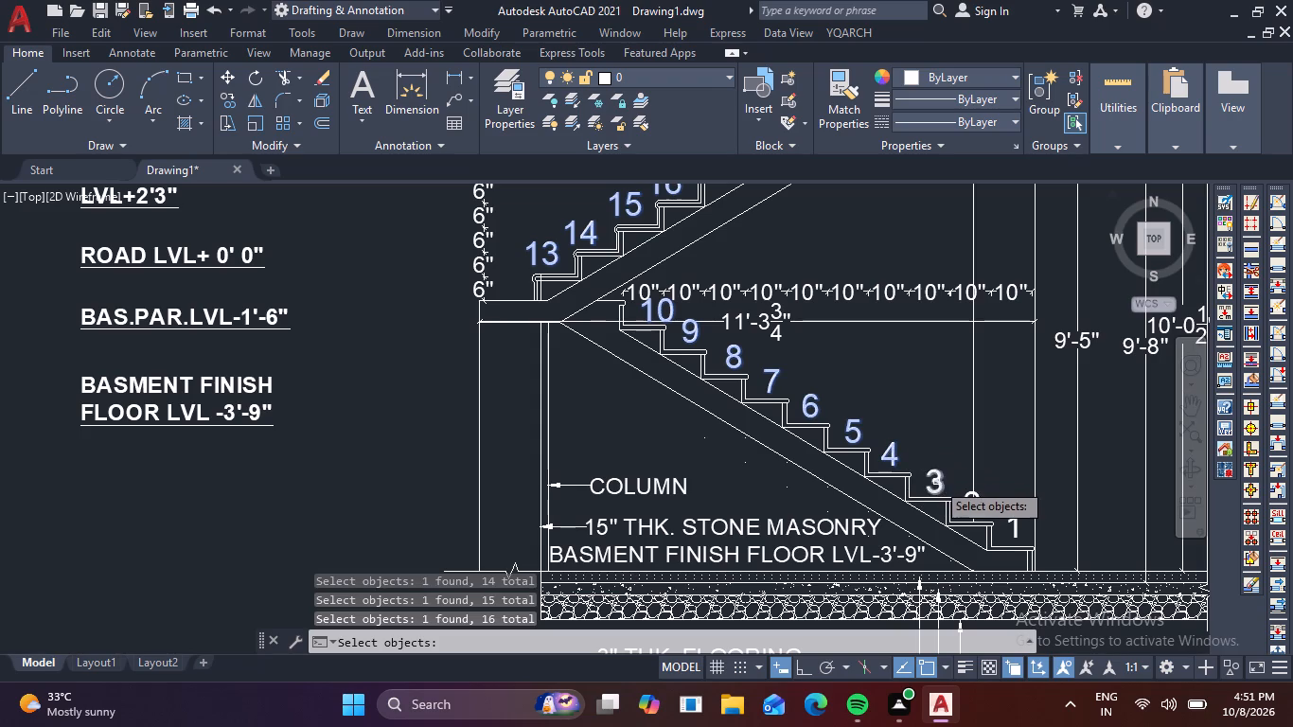
click(936, 482)
click(980, 501)
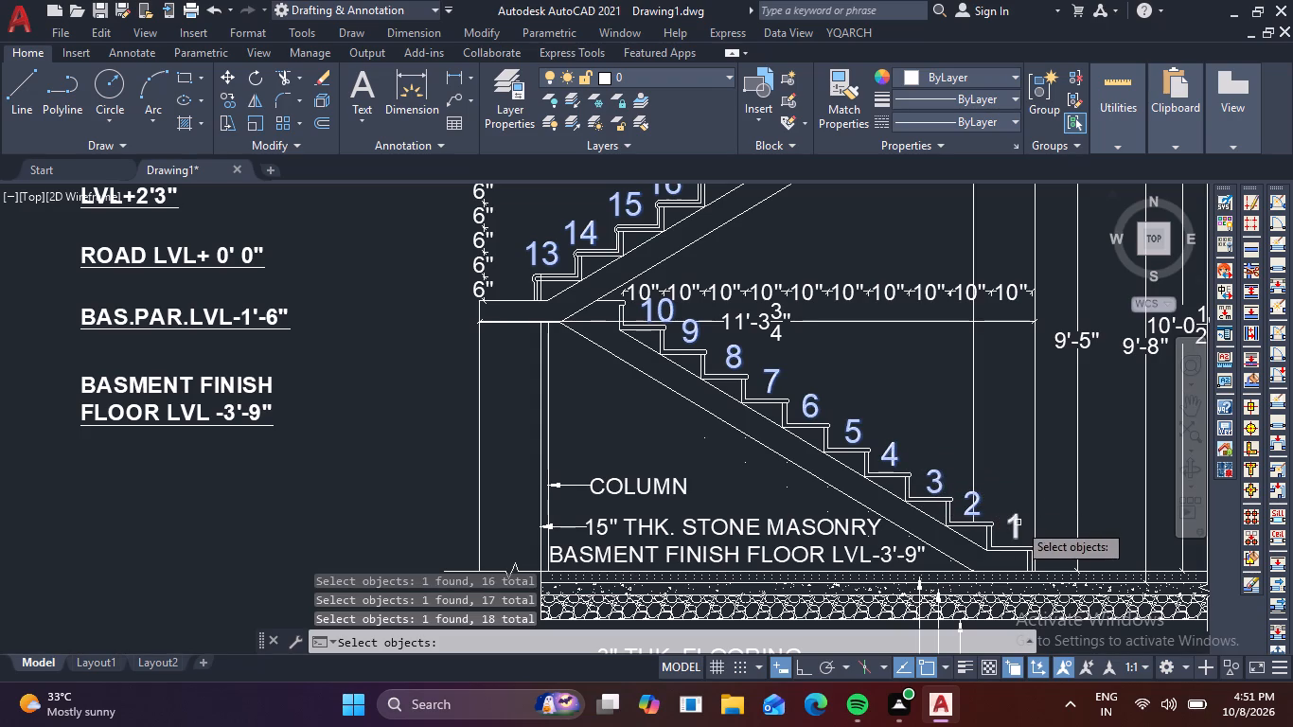
click(1018, 523)
key(space)
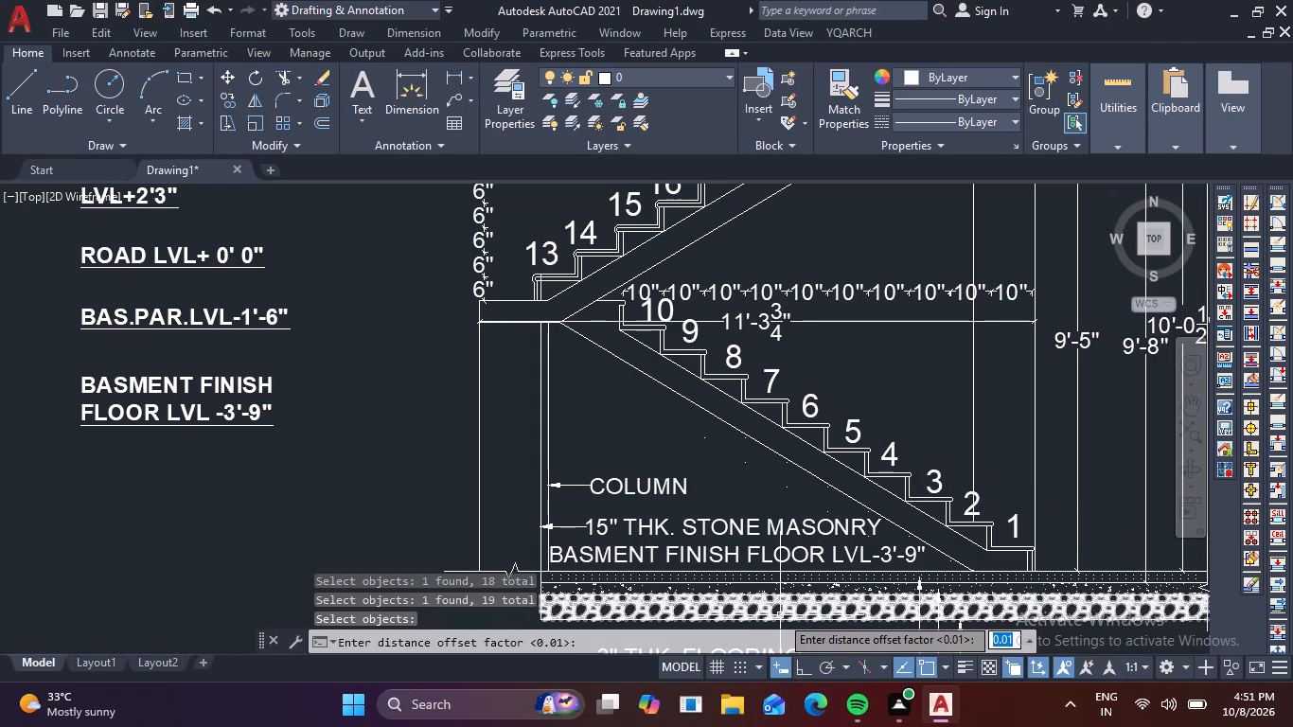
key(space)
click(841, 617)
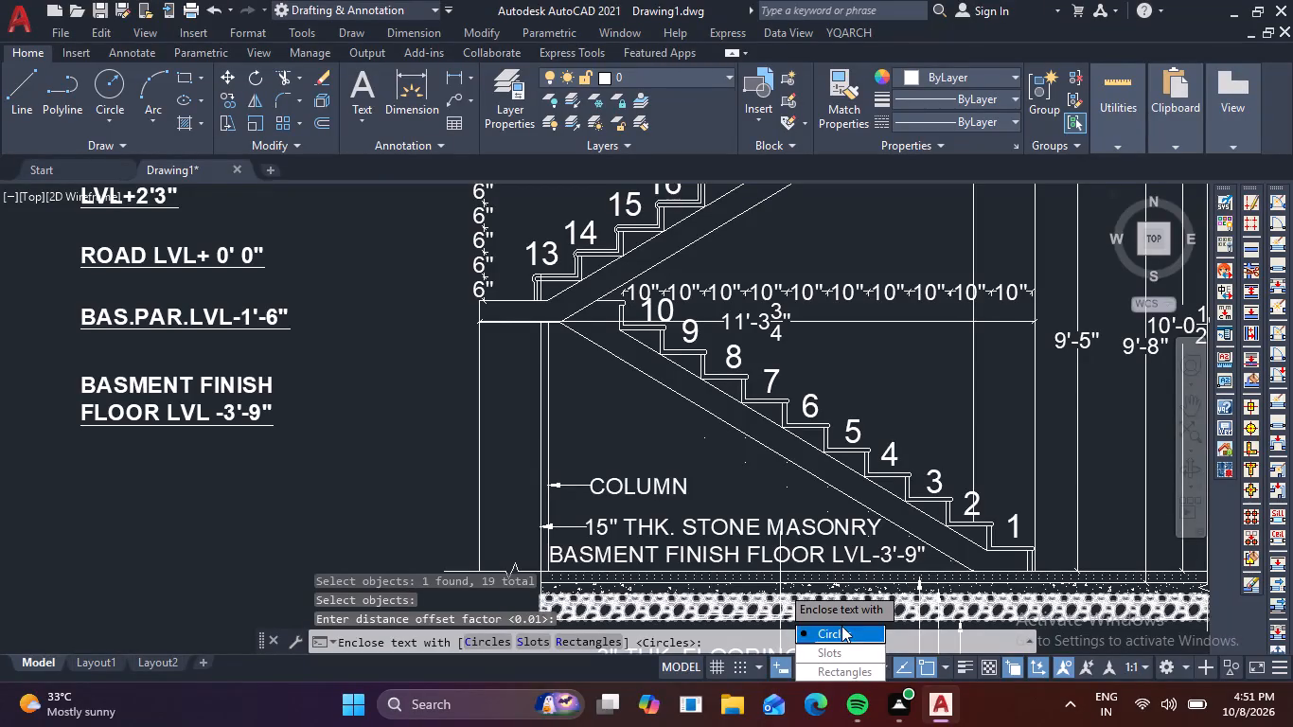
drag(841, 626, 780, 586)
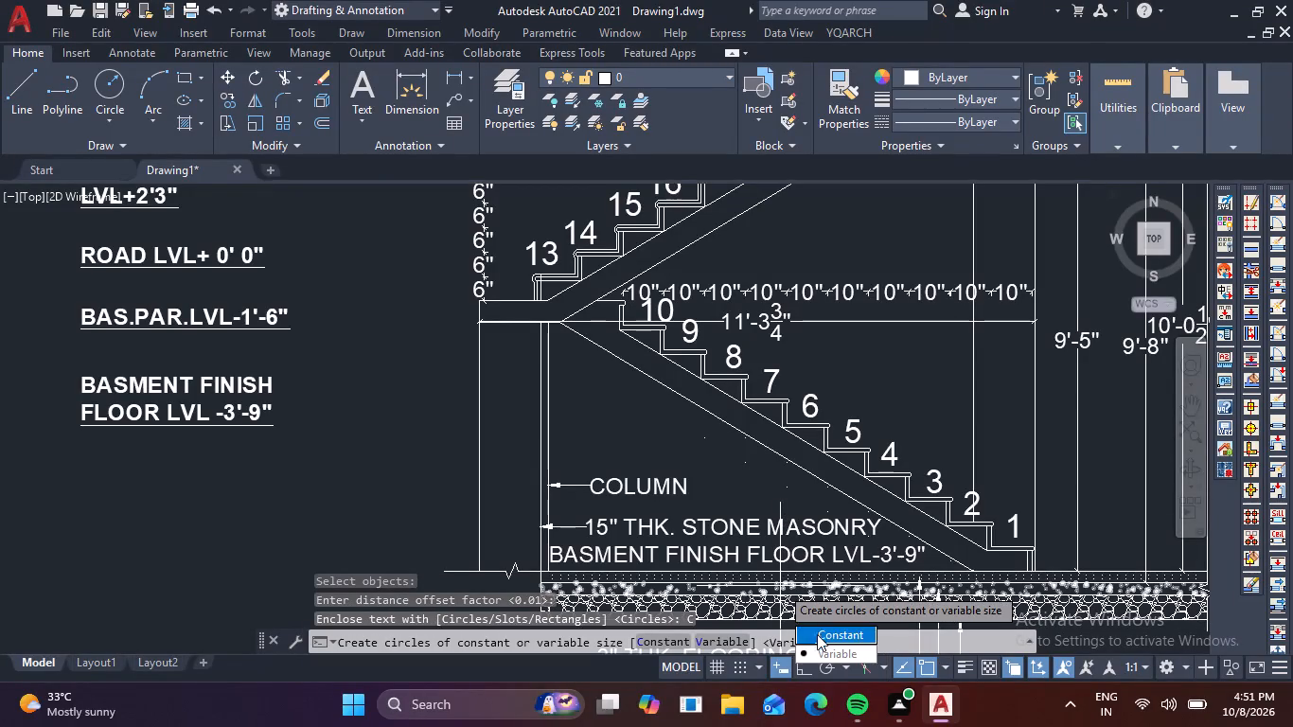
drag(837, 646, 780, 586)
middle_drag(869, 381, 721, 628)
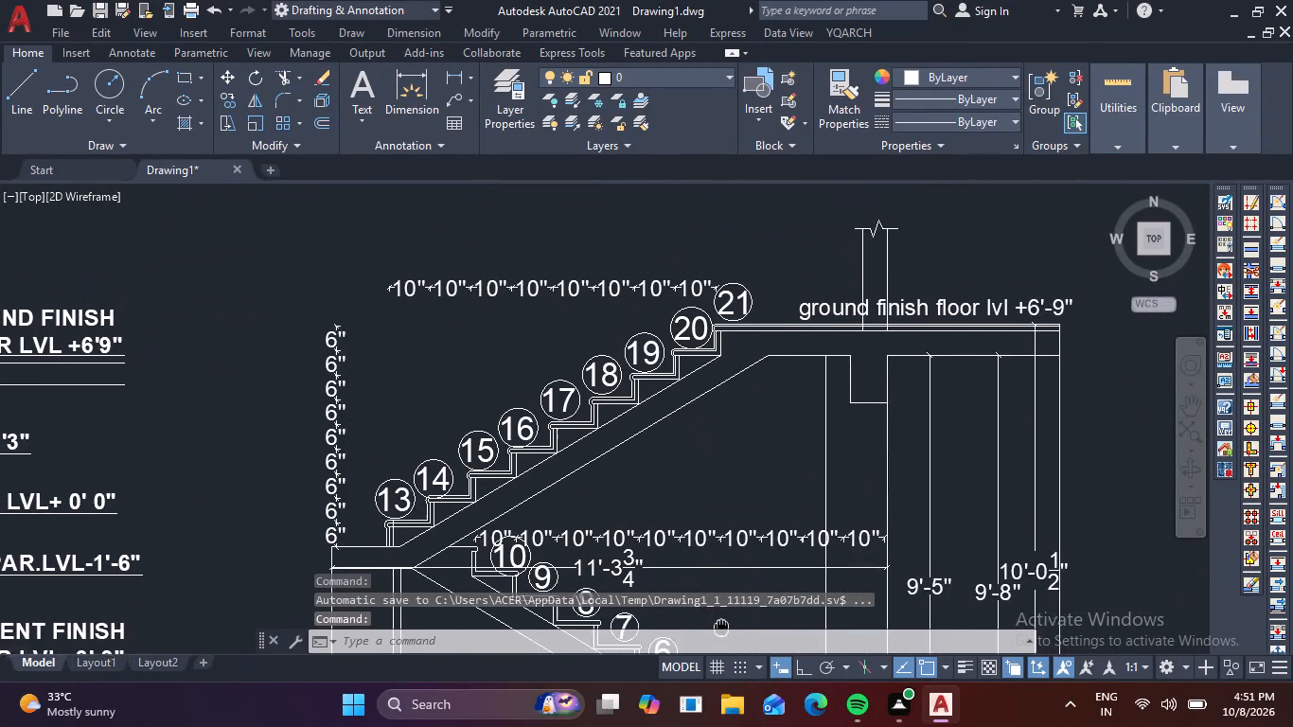
middle_drag(721, 628, 717, 630)
key(Escape)
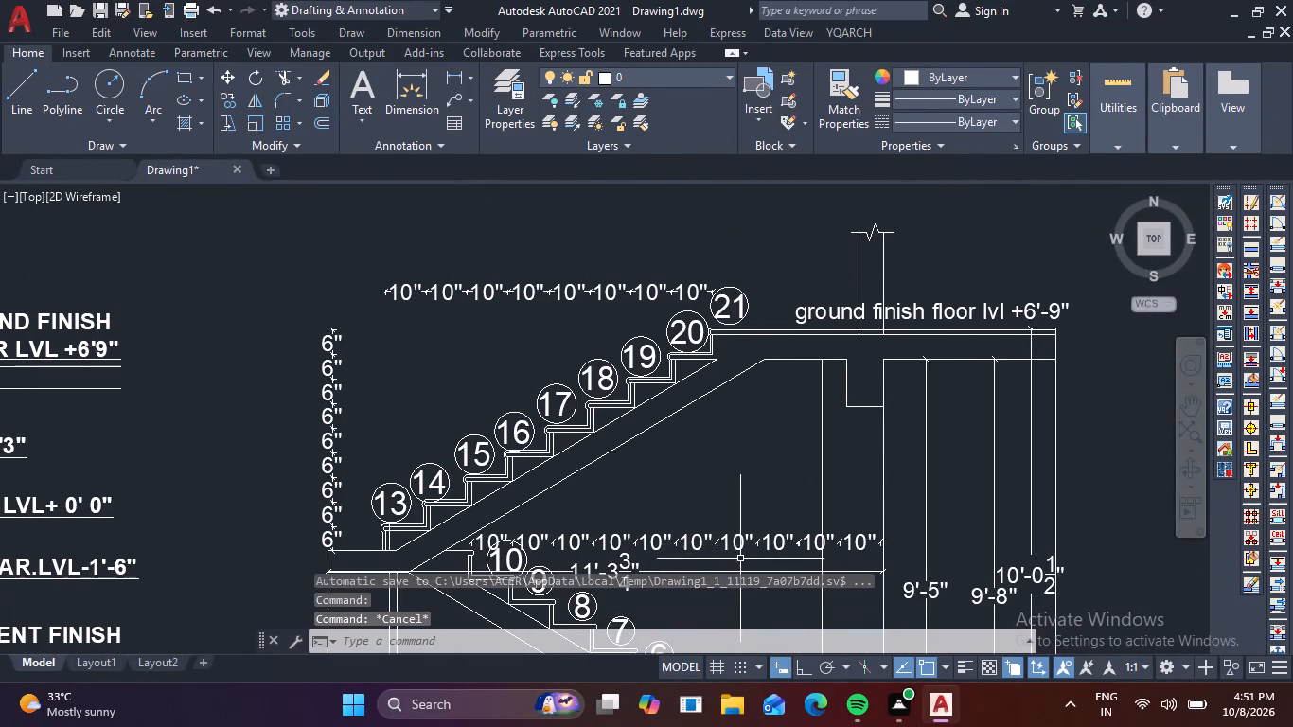
Examine the circled step numbers, dimensions and level labels across the staircase section.
scroll(832, 461, down, 1)
middle_drag(835, 460, 806, 346)
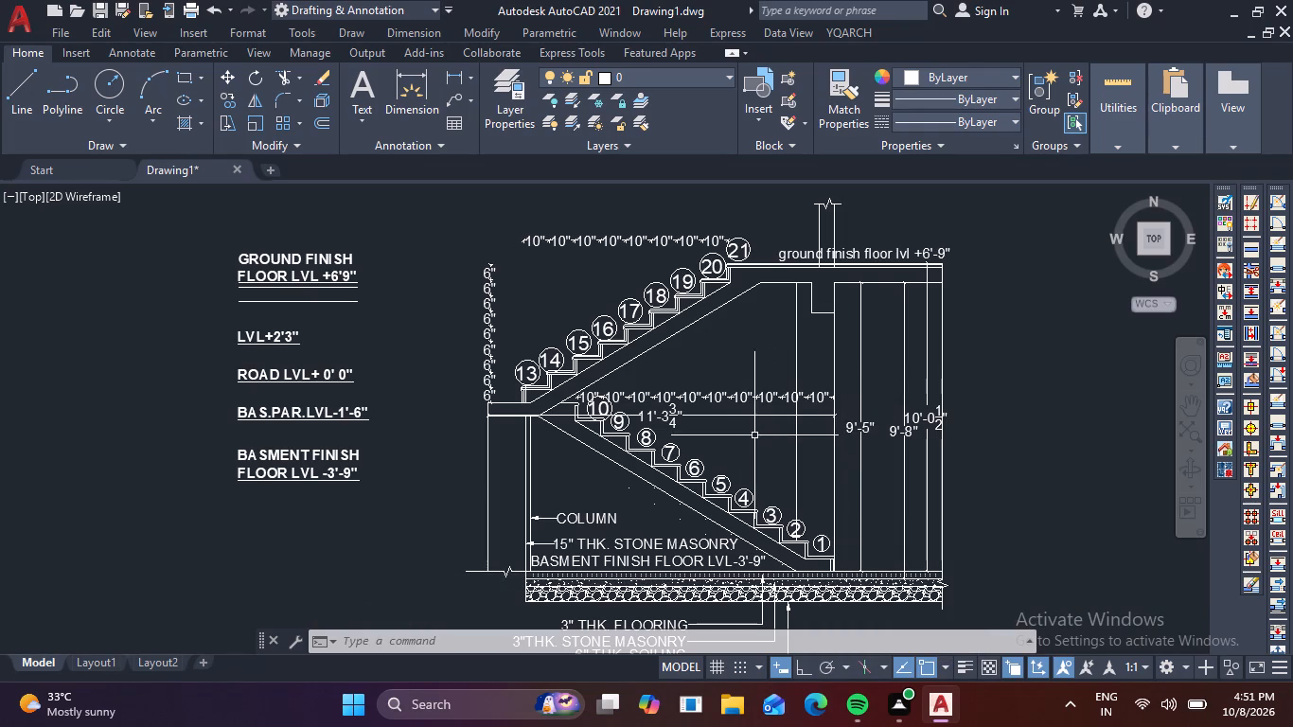
middle_drag(738, 439, 763, 392)
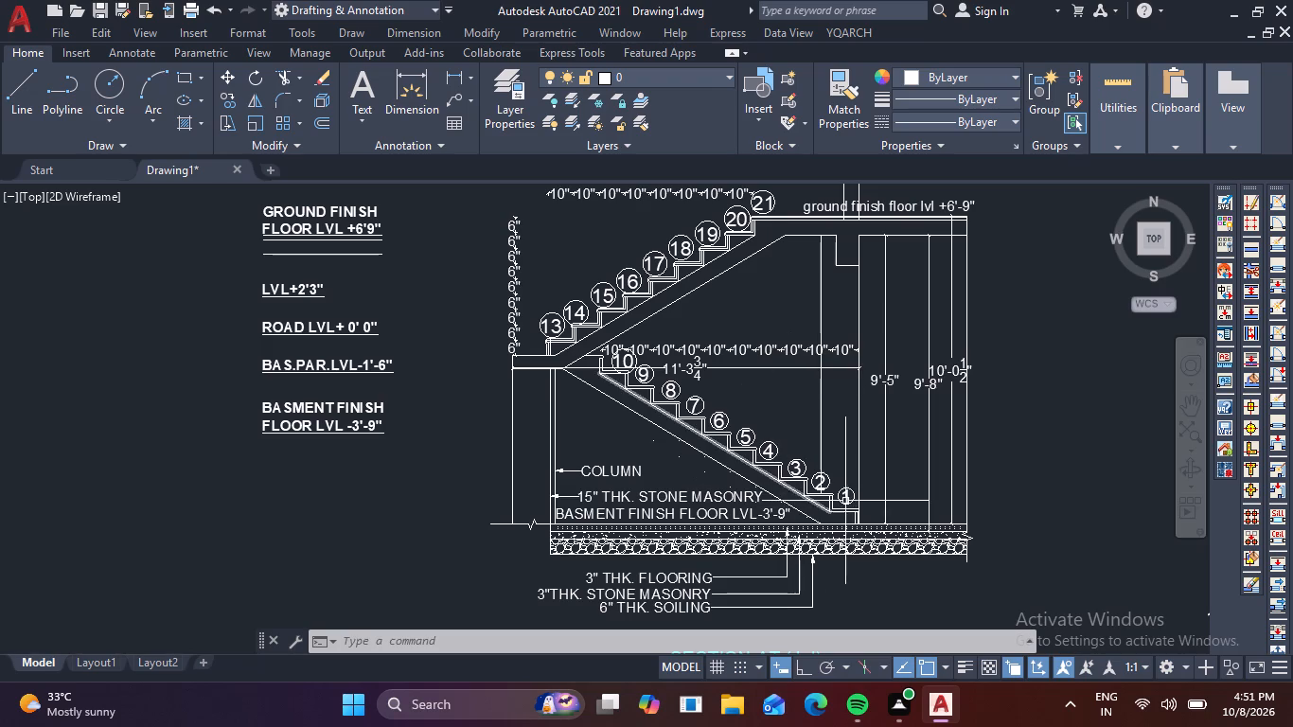
middle_drag(880, 472, 934, 568)
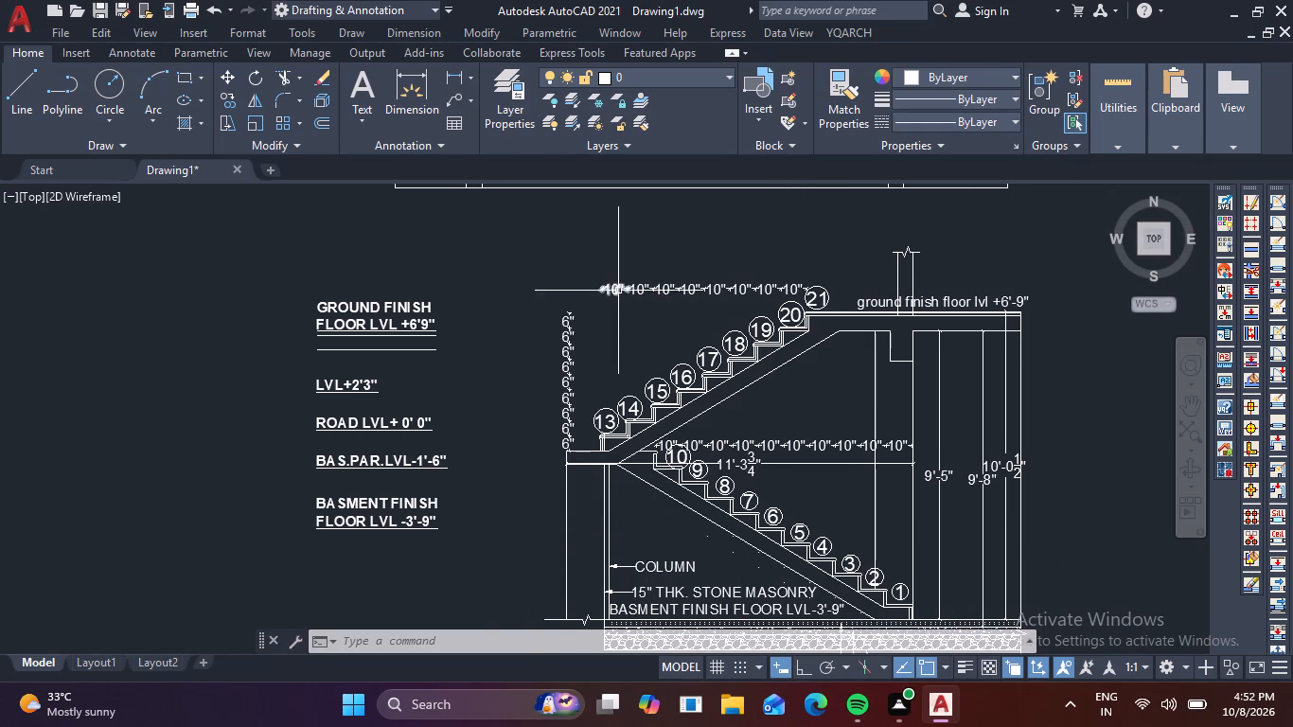
scroll(624, 286, up, 2)
scroll(630, 300, down, 2)
middle_drag(814, 388, 773, 303)
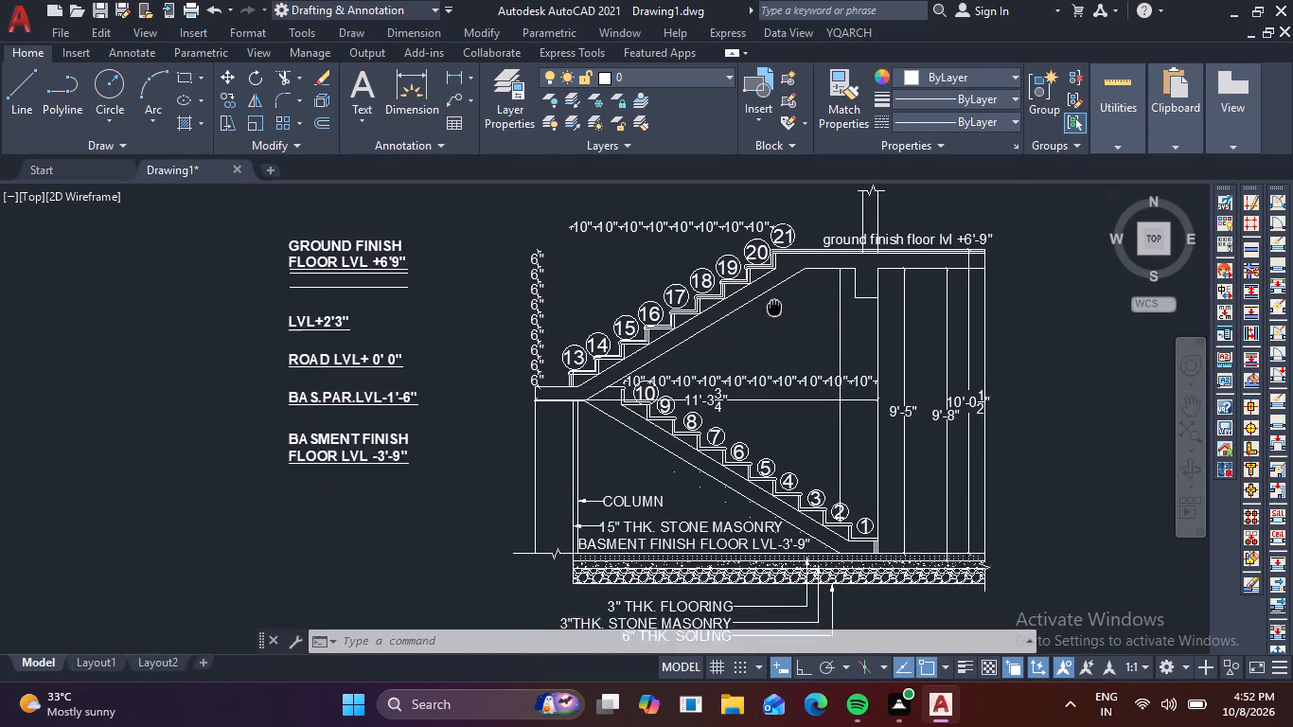
middle_drag(773, 303, 715, 279)
scroll(540, 378, up, 2)
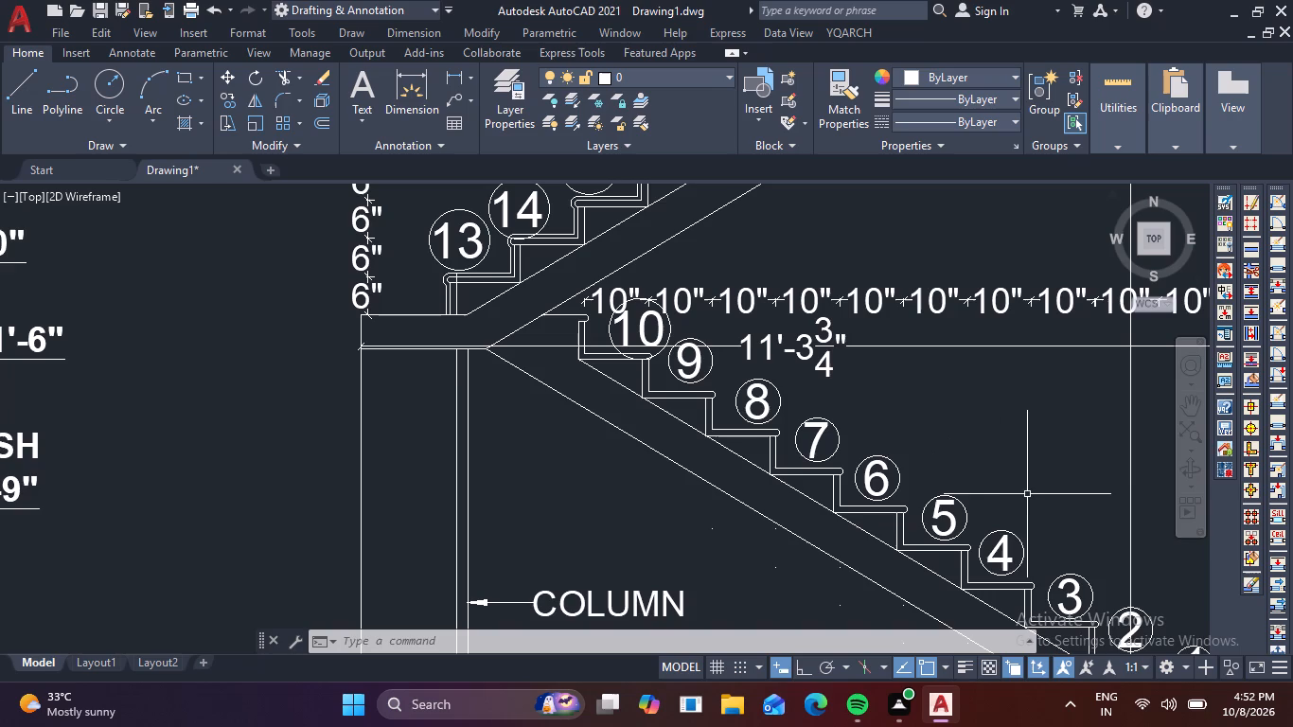
Delete the stray "1" text in the empty space beside the section, beyond the SECTION AT (J-J) title.
scroll(985, 503, down, 1)
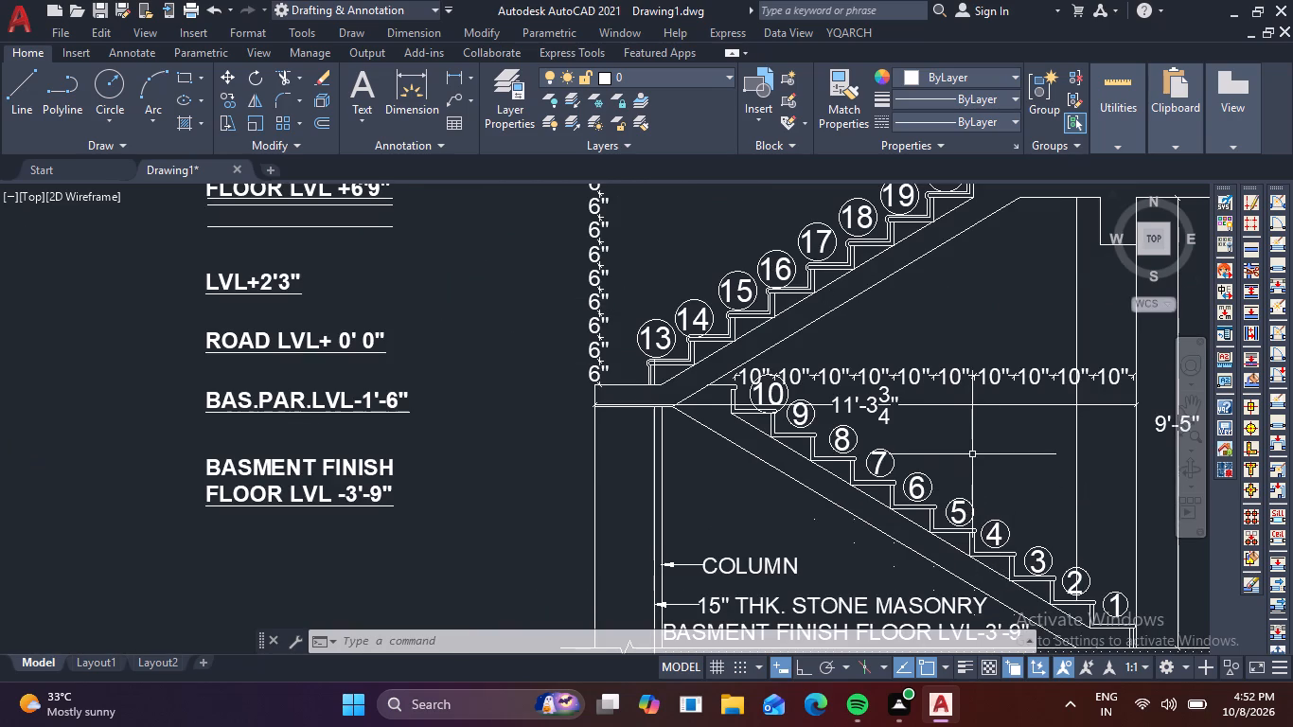
scroll(972, 454, down, 2)
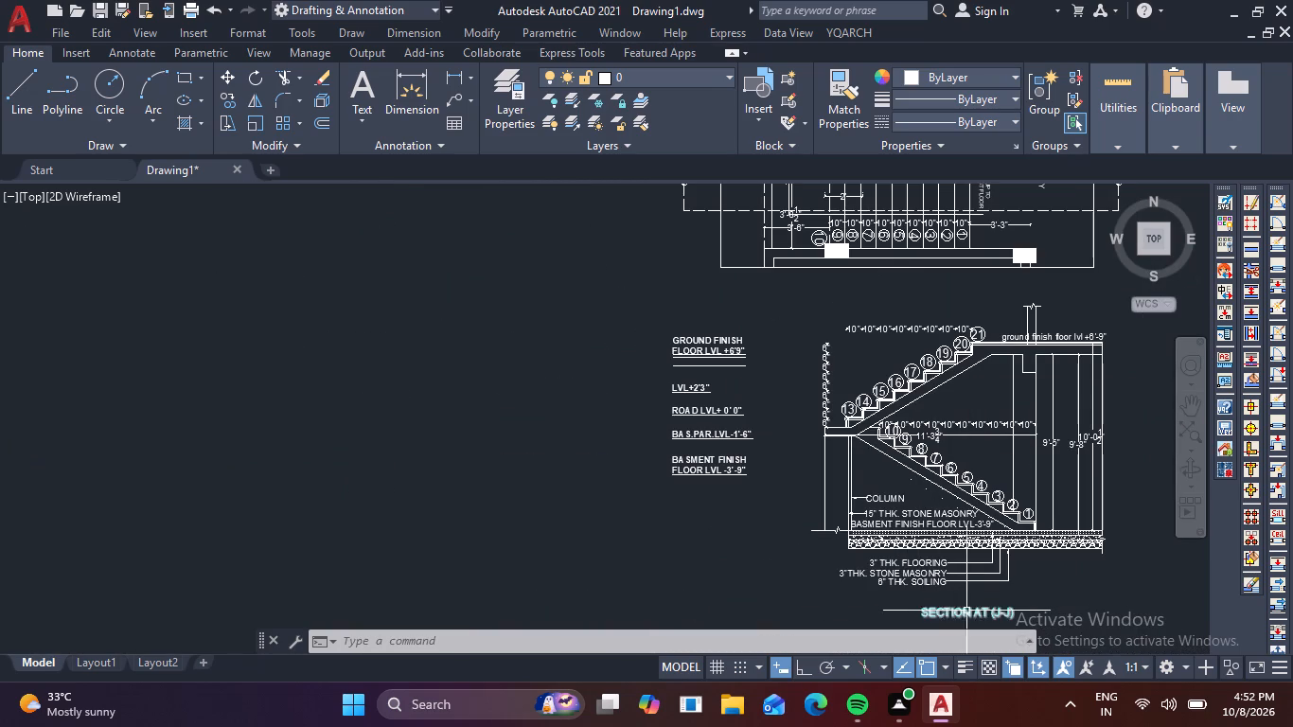
scroll(968, 611, down, 1)
middle_drag(1020, 605, 1057, 538)
middle_drag(993, 540, 902, 543)
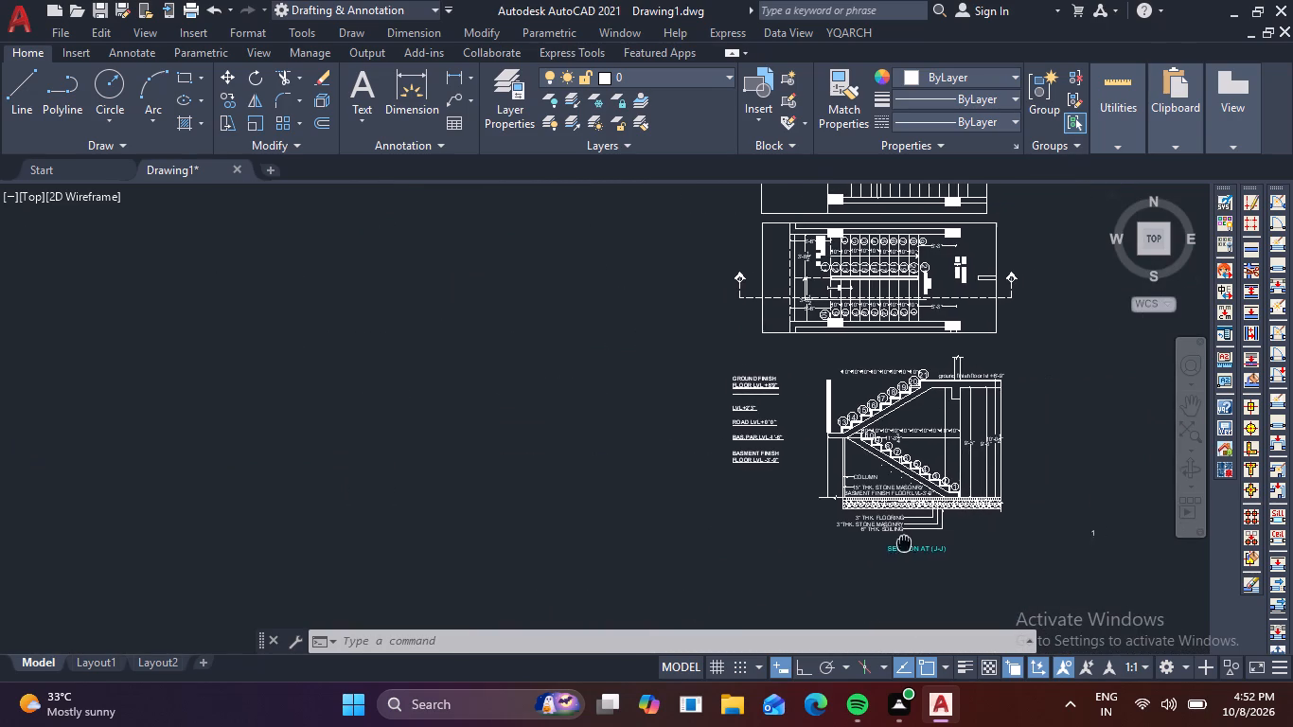
middle_drag(902, 543, 758, 543)
scroll(948, 546, up, 3)
drag(954, 544, 936, 524)
click(890, 478)
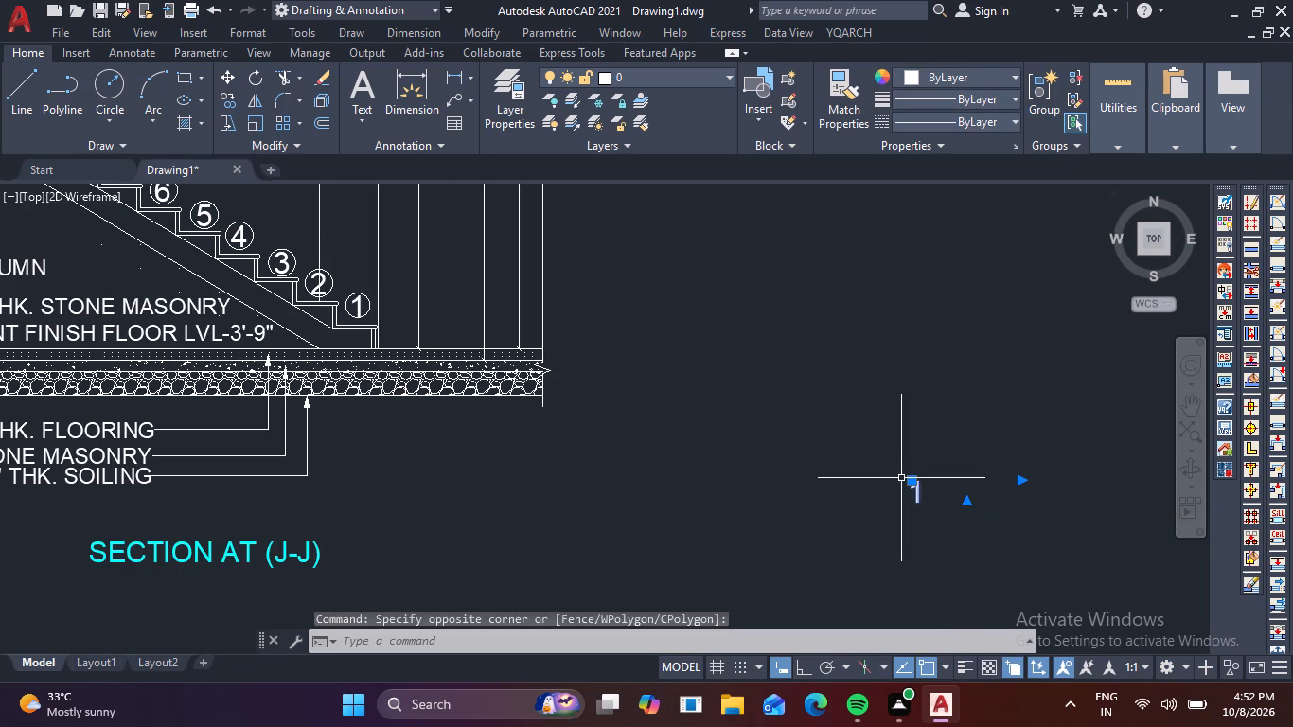
key(Delete)
Review the step numbering and dimensions in the staircase plans against the circled numbers in the section.
scroll(922, 488, down, 3)
middle_drag(905, 477, 901, 593)
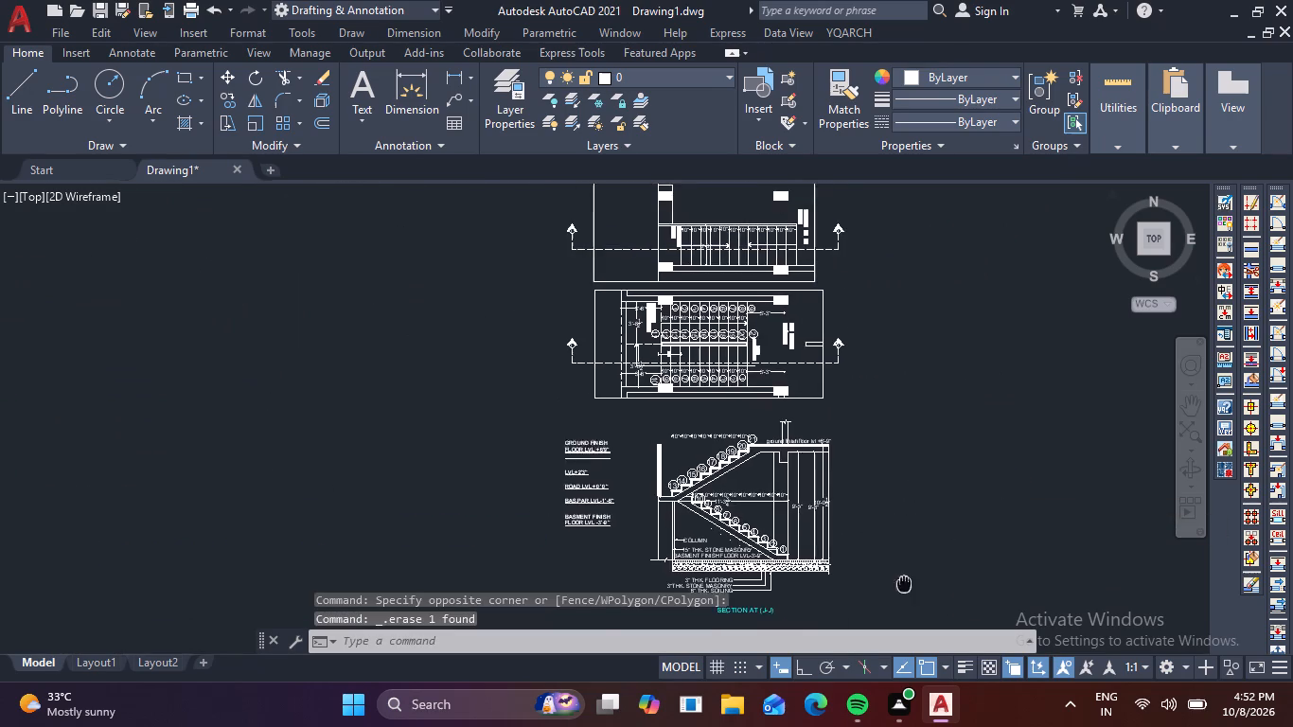
middle_drag(901, 593, 863, 687)
scroll(685, 420, up, 2)
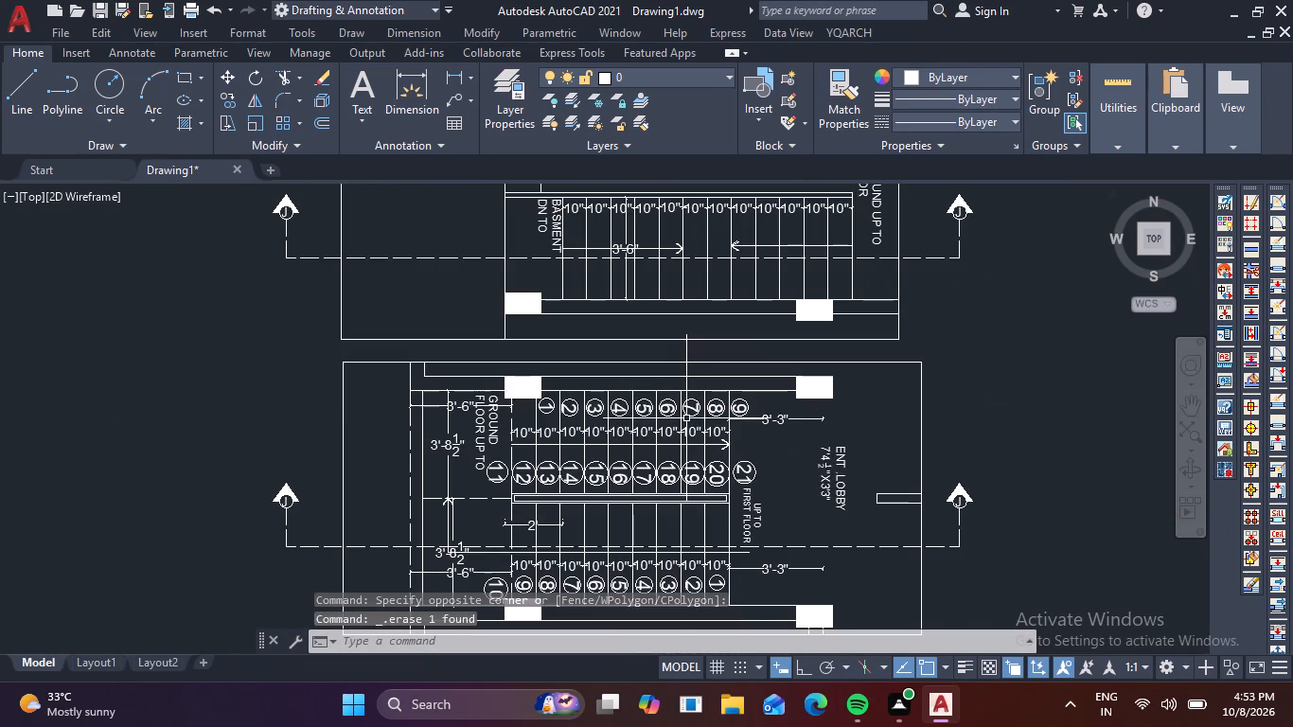
scroll(740, 415, up, 3)
scroll(934, 470, down, 2)
scroll(831, 522, down, 4)
middle_drag(857, 497, 815, 412)
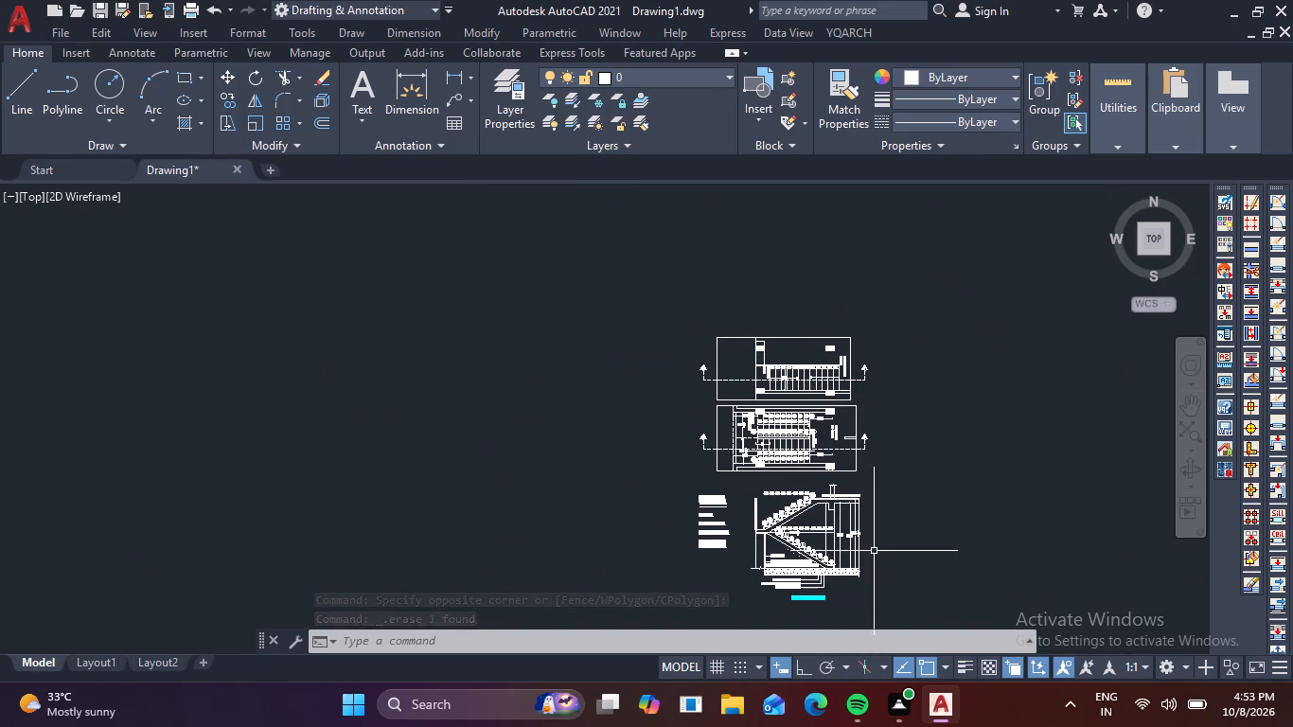
scroll(799, 589, up, 3)
scroll(863, 534, up, 2)
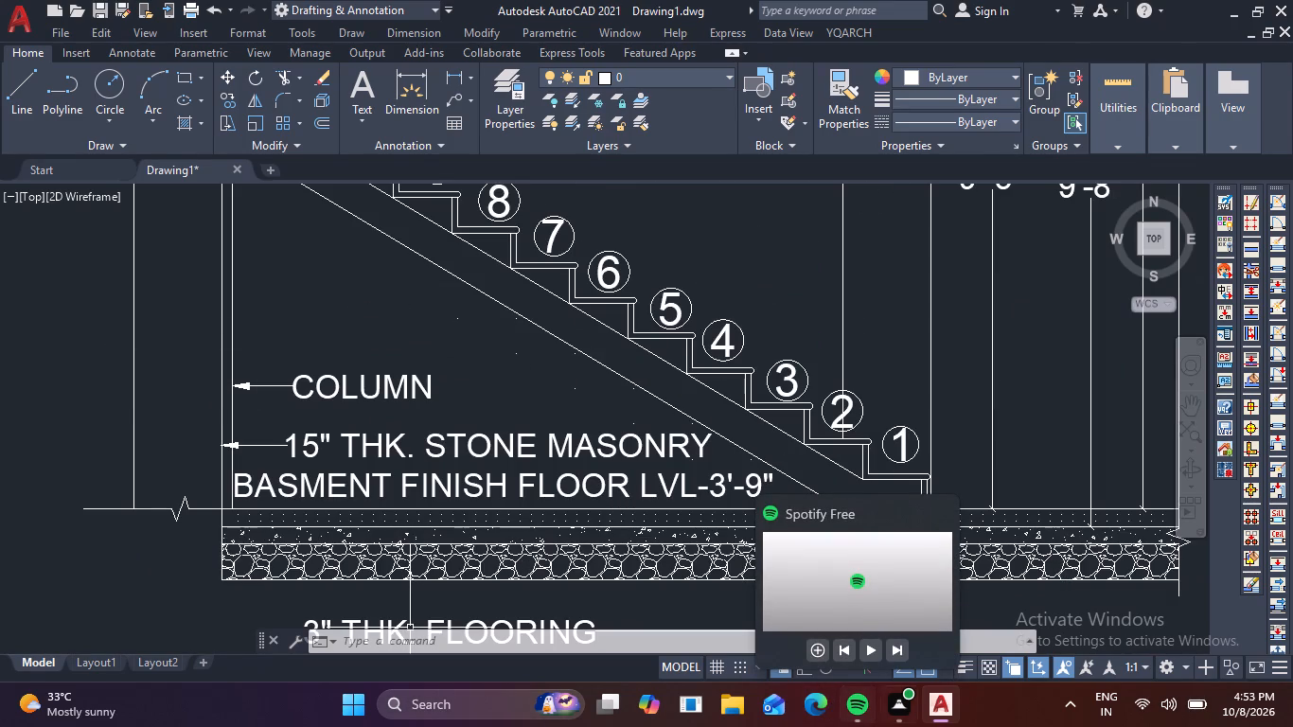
middle_drag(1113, 592, 910, 582)
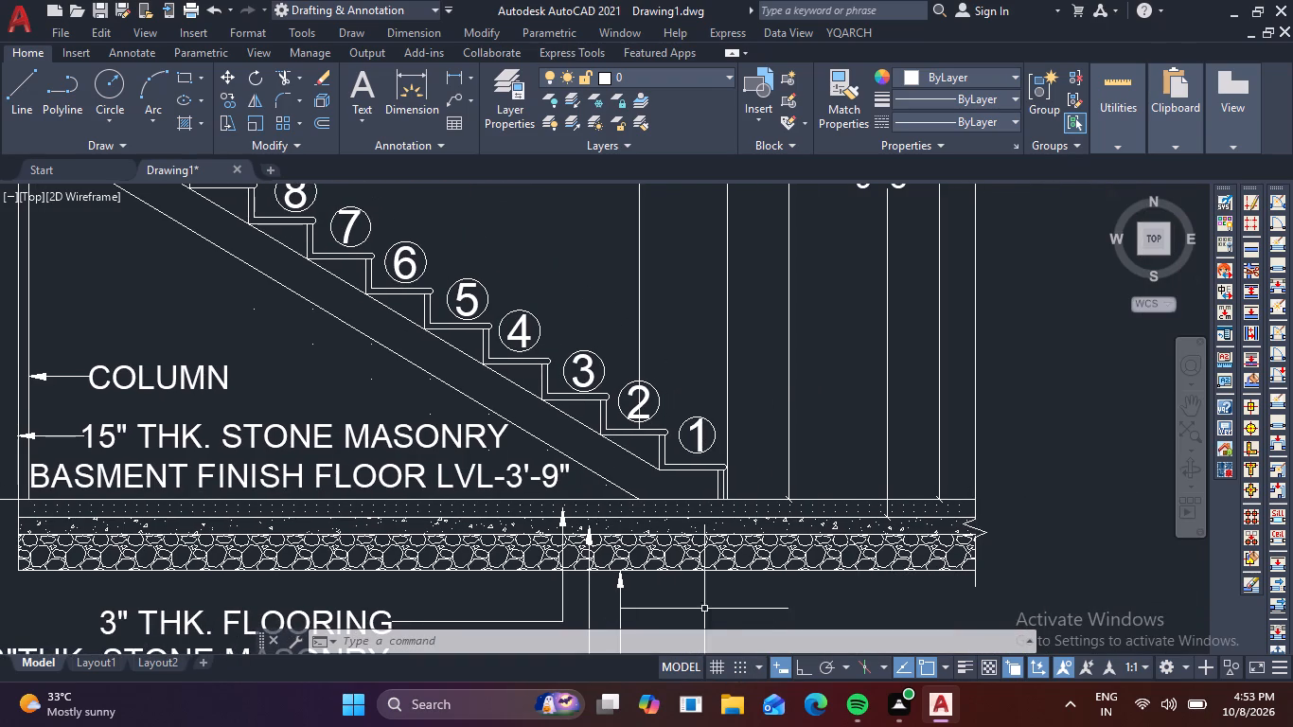
scroll(724, 589, down, 2)
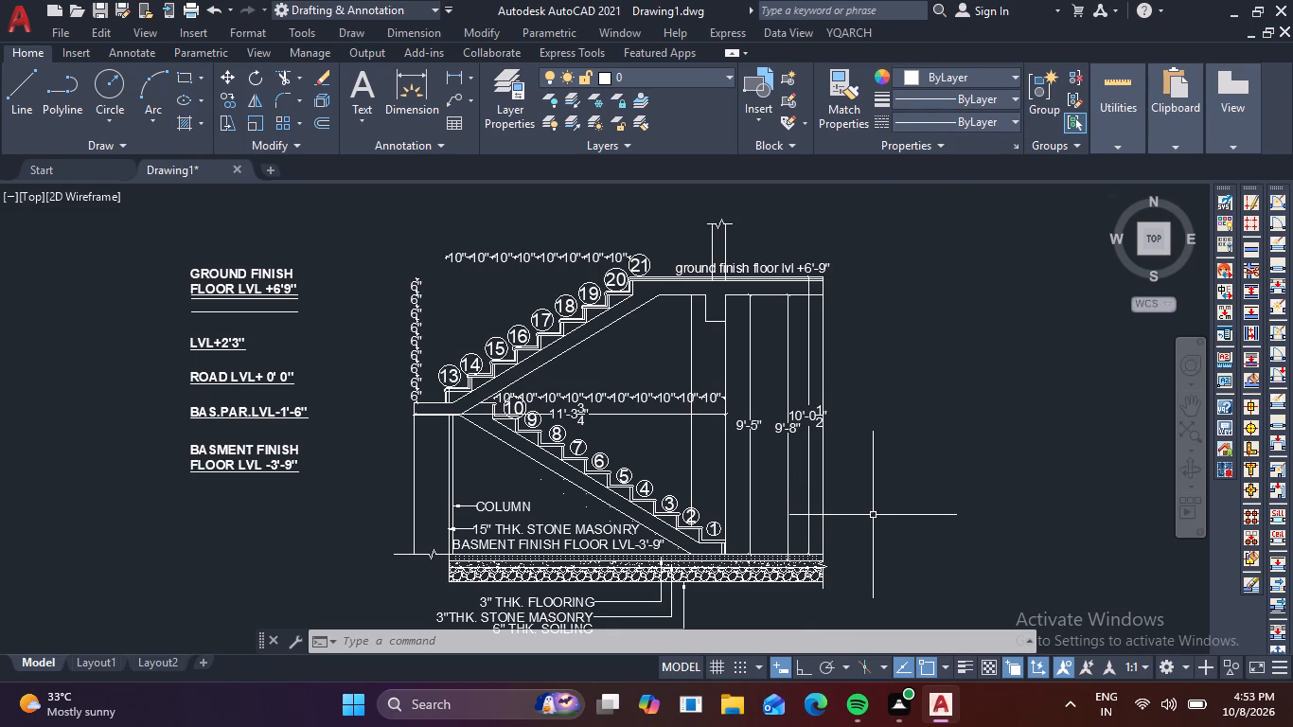
middle_drag(670, 328, 668, 433)
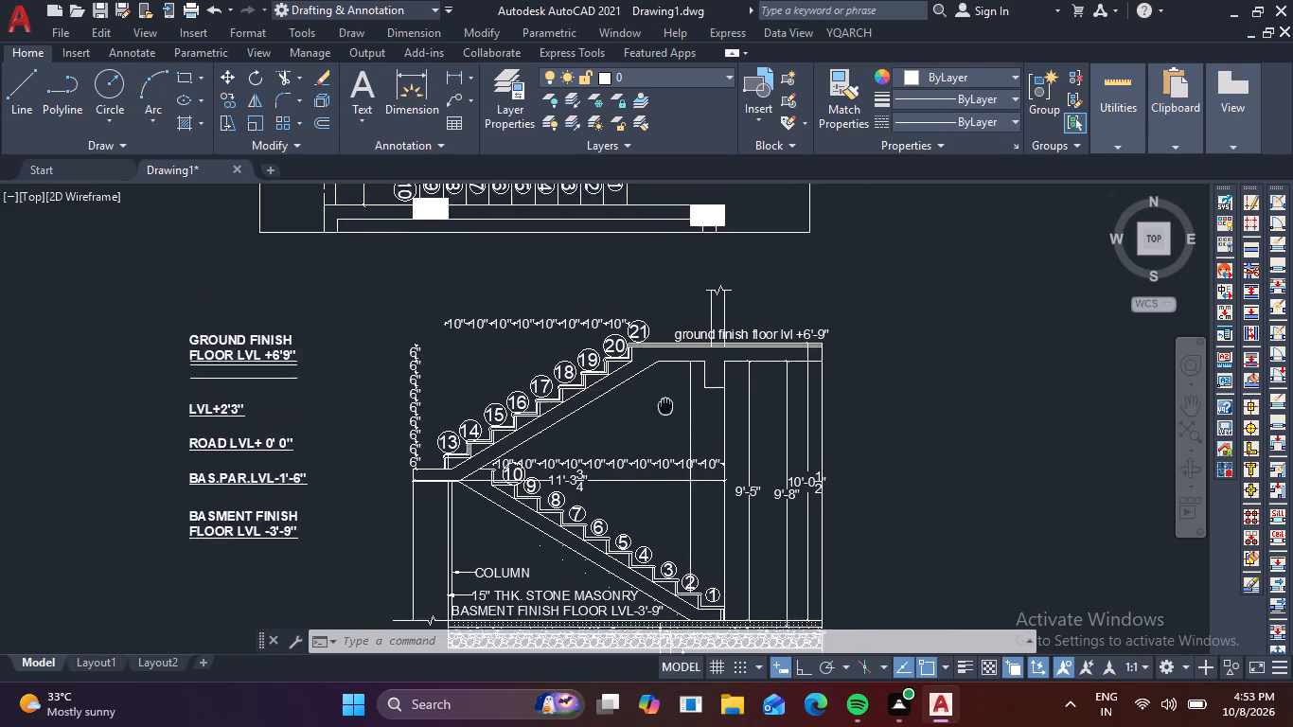
middle_drag(668, 433, 775, 617)
scroll(453, 361, up, 3)
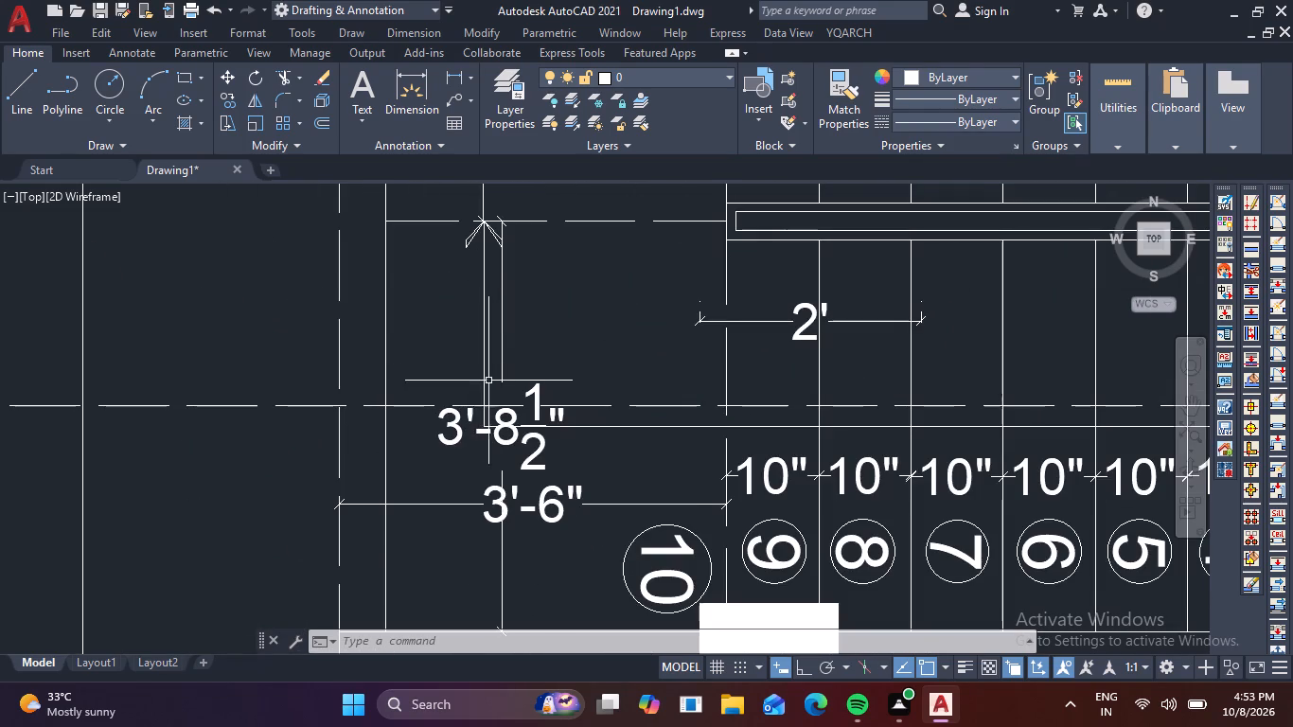
Review the basement and ground floor staircase plans, their J section marks and step numbers against the section below.
scroll(489, 383, down, 2)
middle_drag(542, 361, 546, 609)
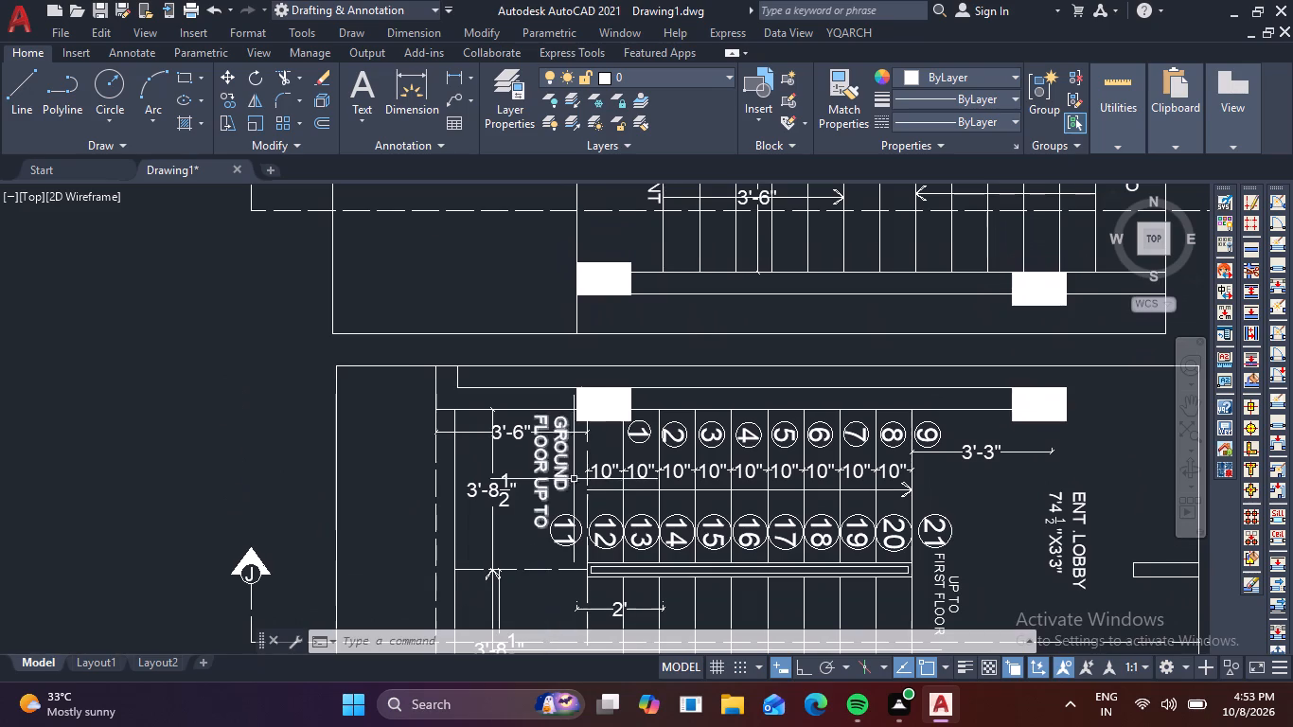
middle_drag(777, 349, 831, 474)
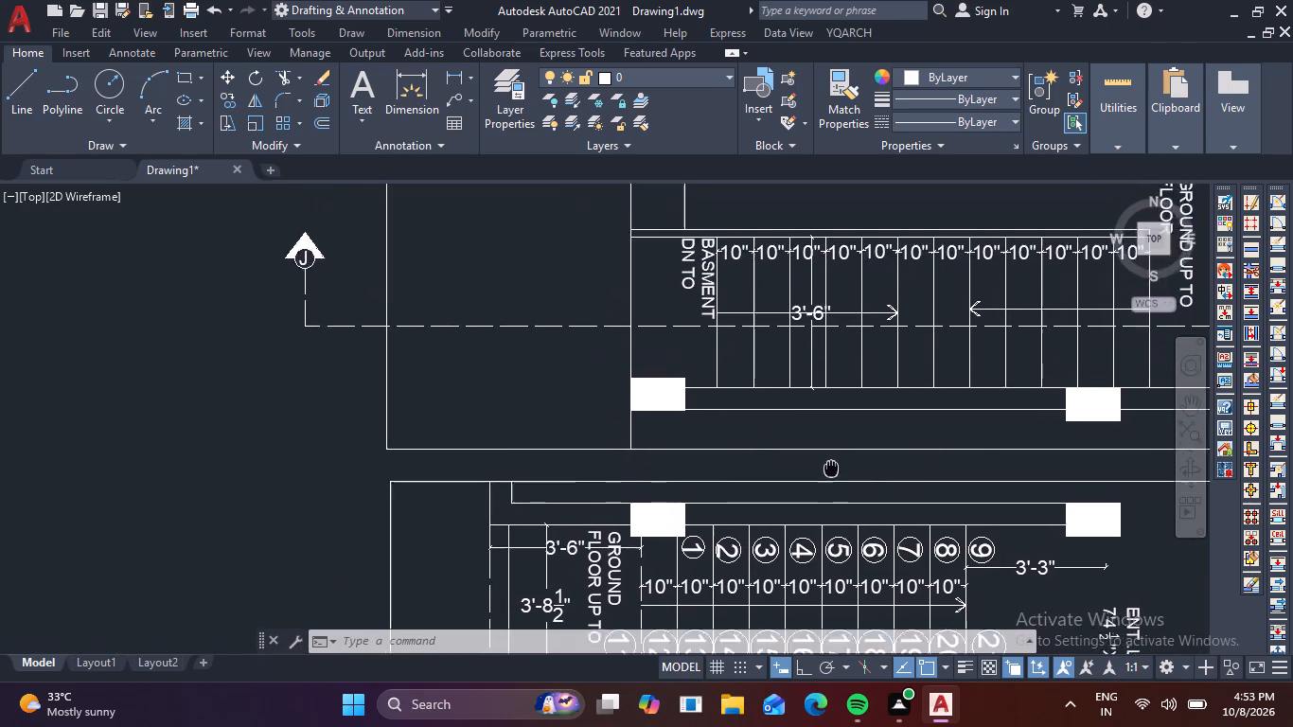
middle_drag(831, 474, 783, 576)
scroll(726, 486, down, 2)
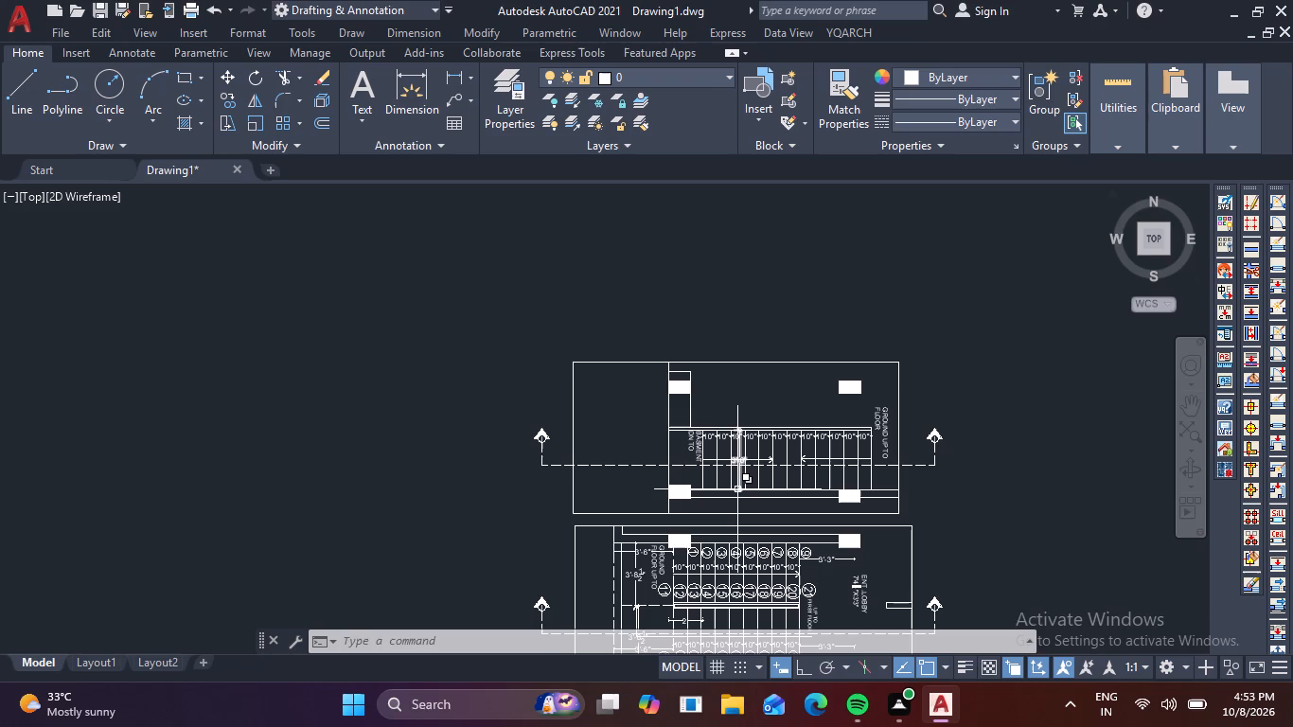
scroll(534, 438, up, 4)
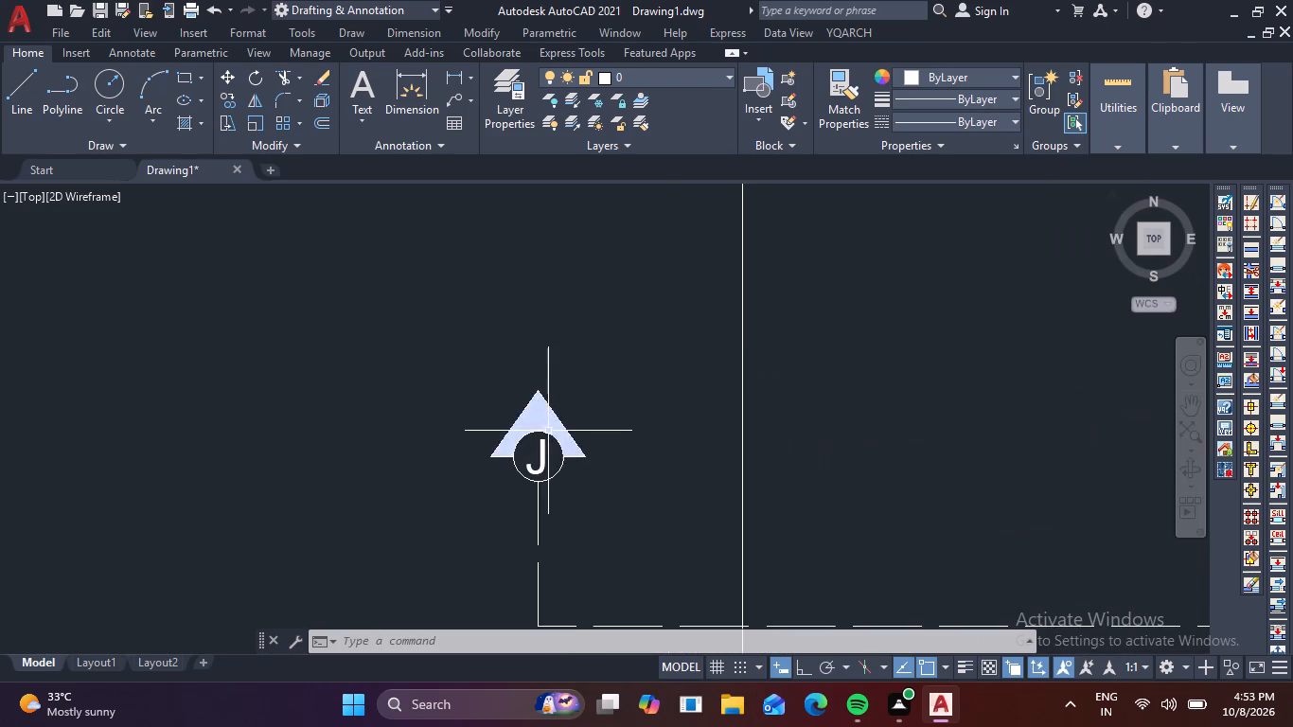
scroll(545, 452, down, 2)
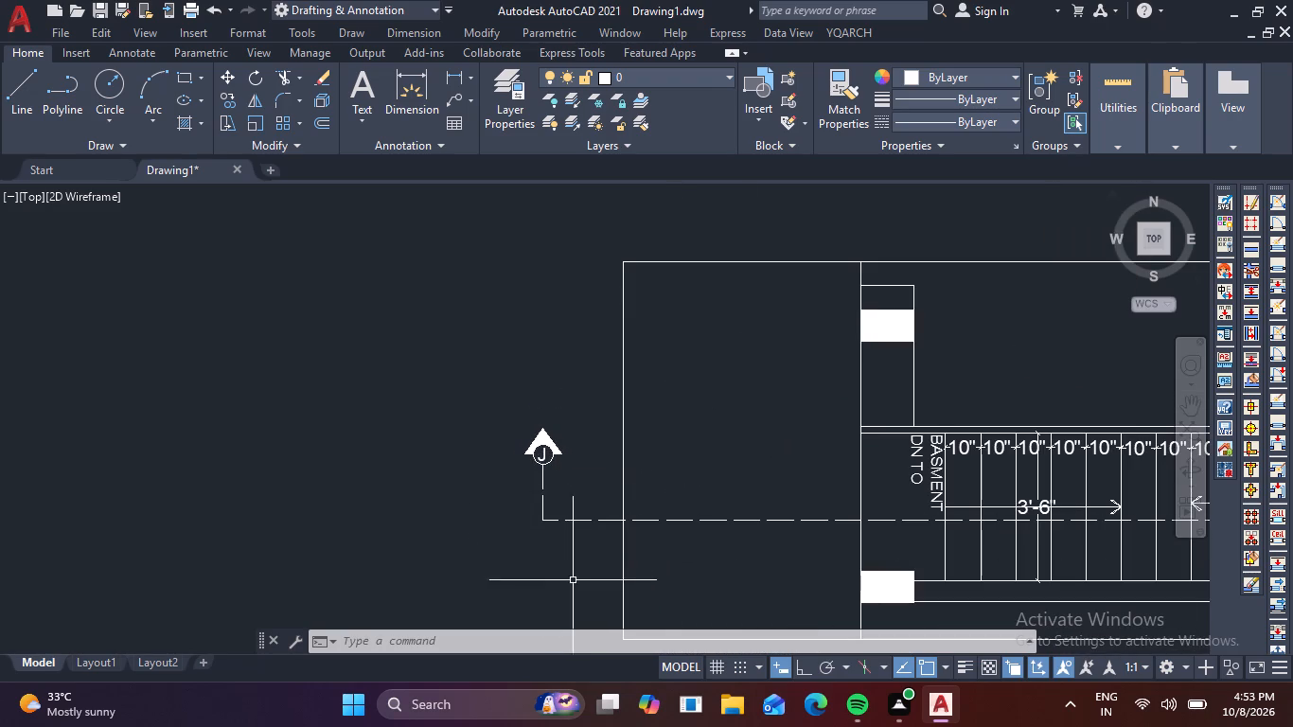
middle_drag(686, 523, 679, 324)
middle_drag(681, 315, 684, 305)
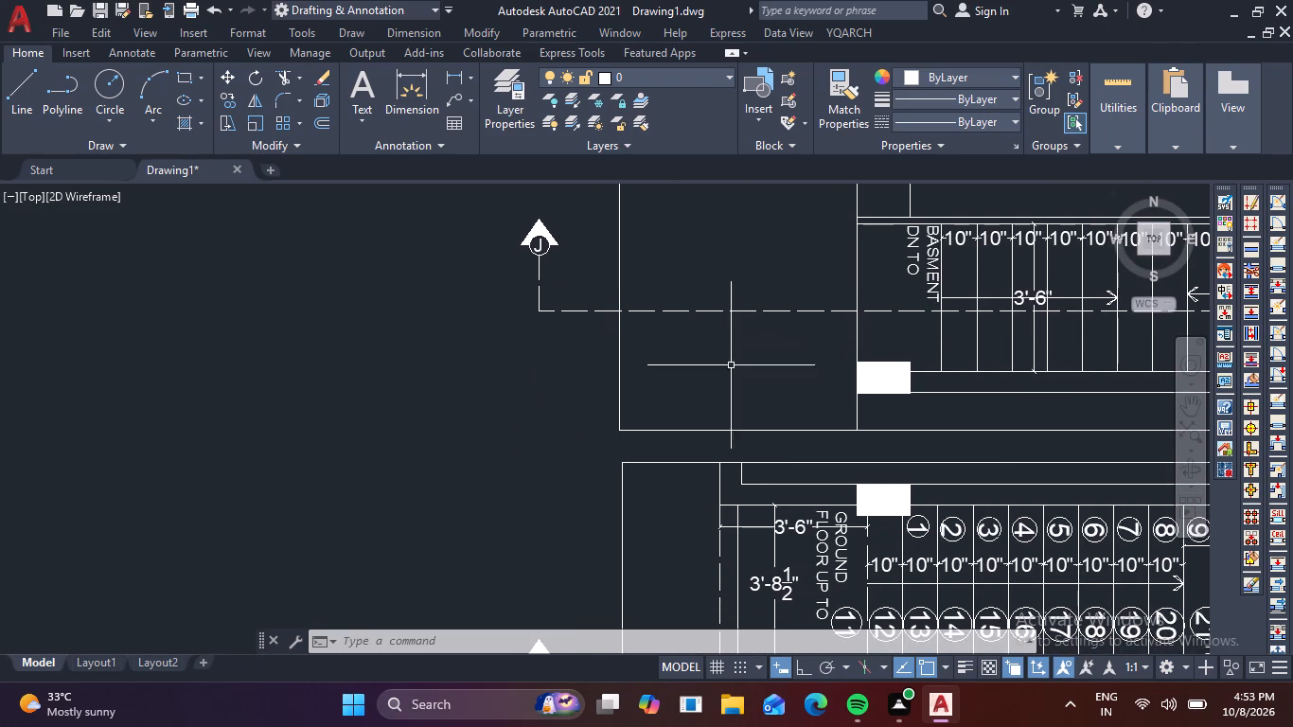
middle_drag(742, 528, 682, 321)
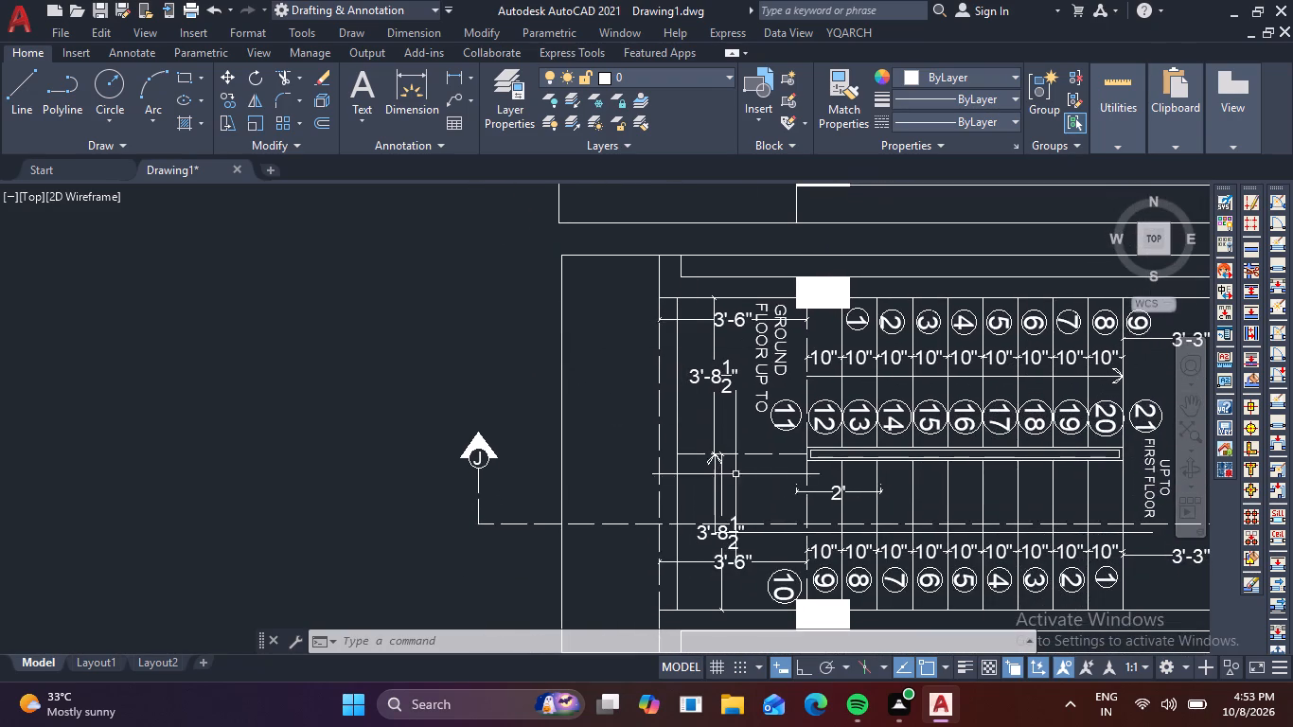
middle_drag(789, 513, 705, 364)
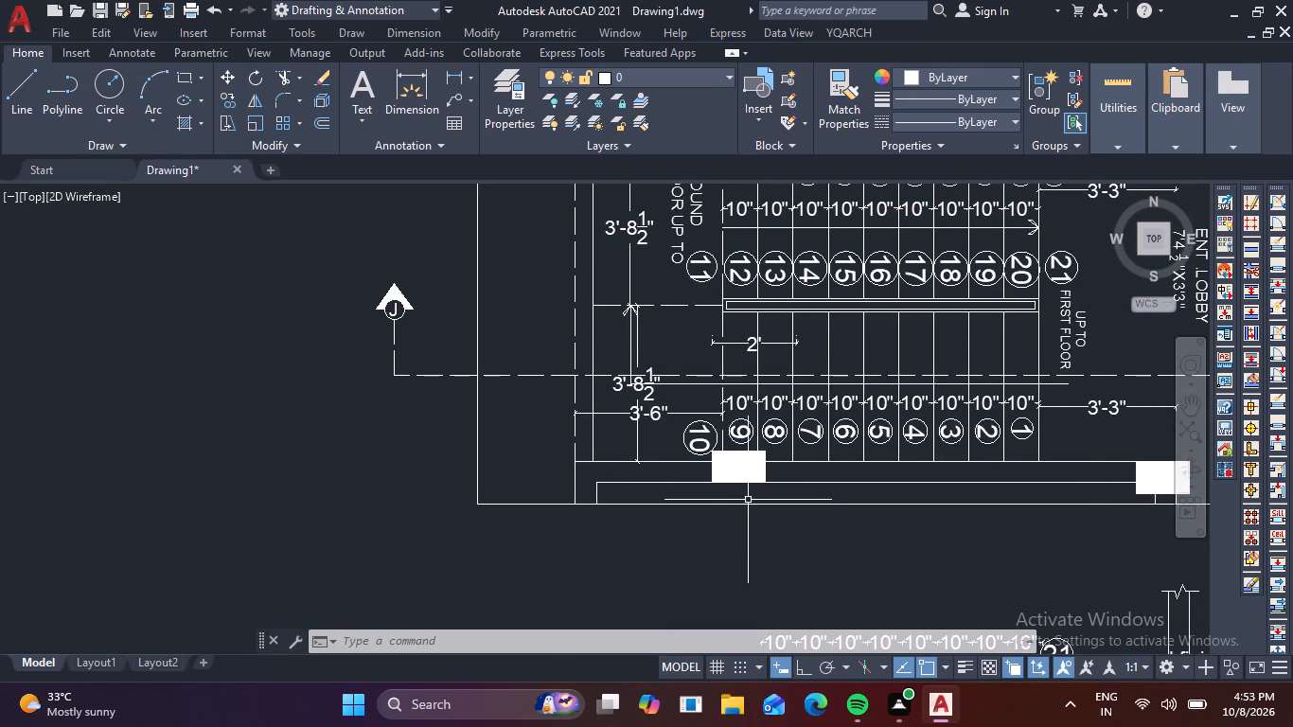
middle_drag(624, 562, 730, 292)
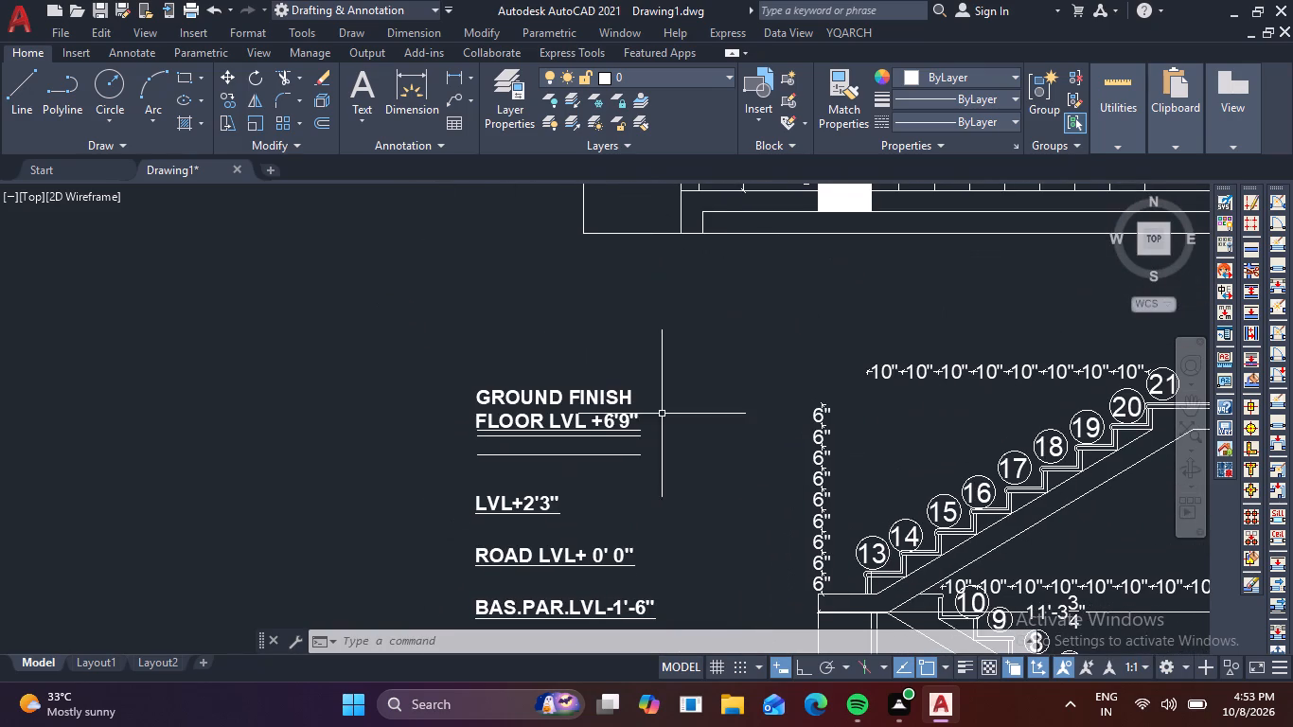
scroll(700, 453, down, 2)
middle_drag(1020, 406, 977, 411)
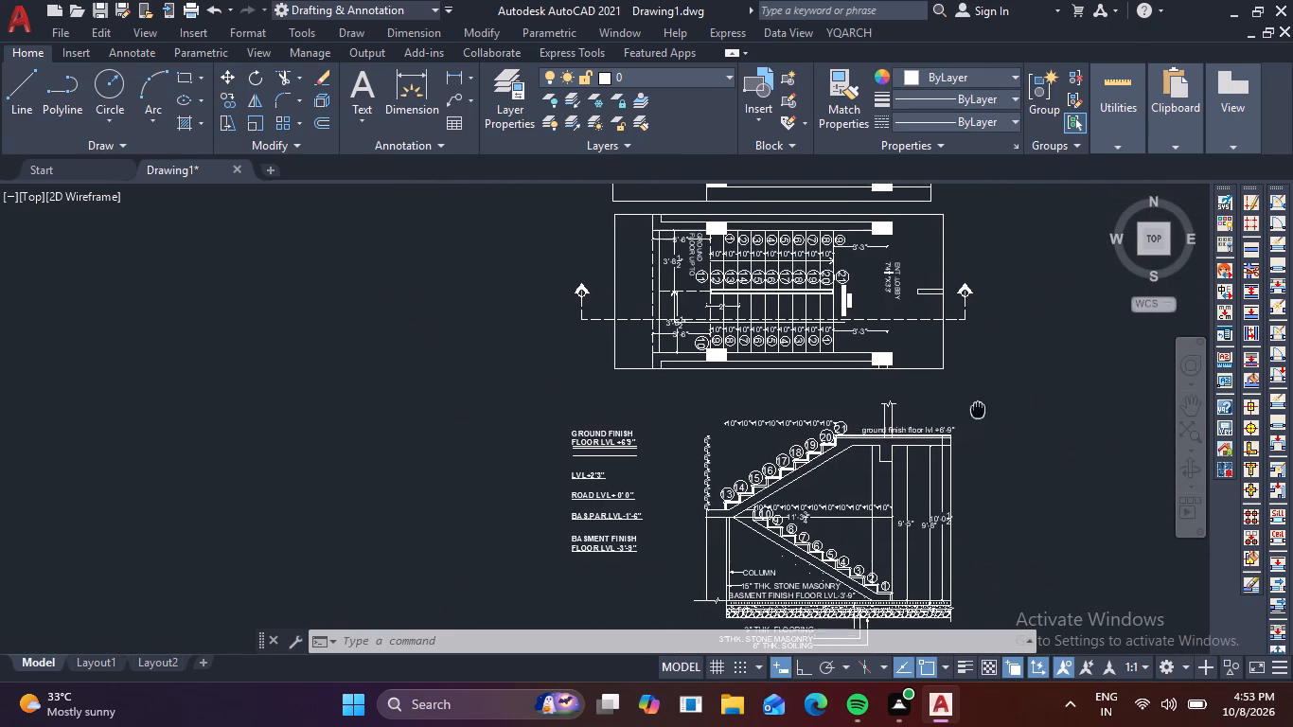
middle_drag(977, 411, 922, 542)
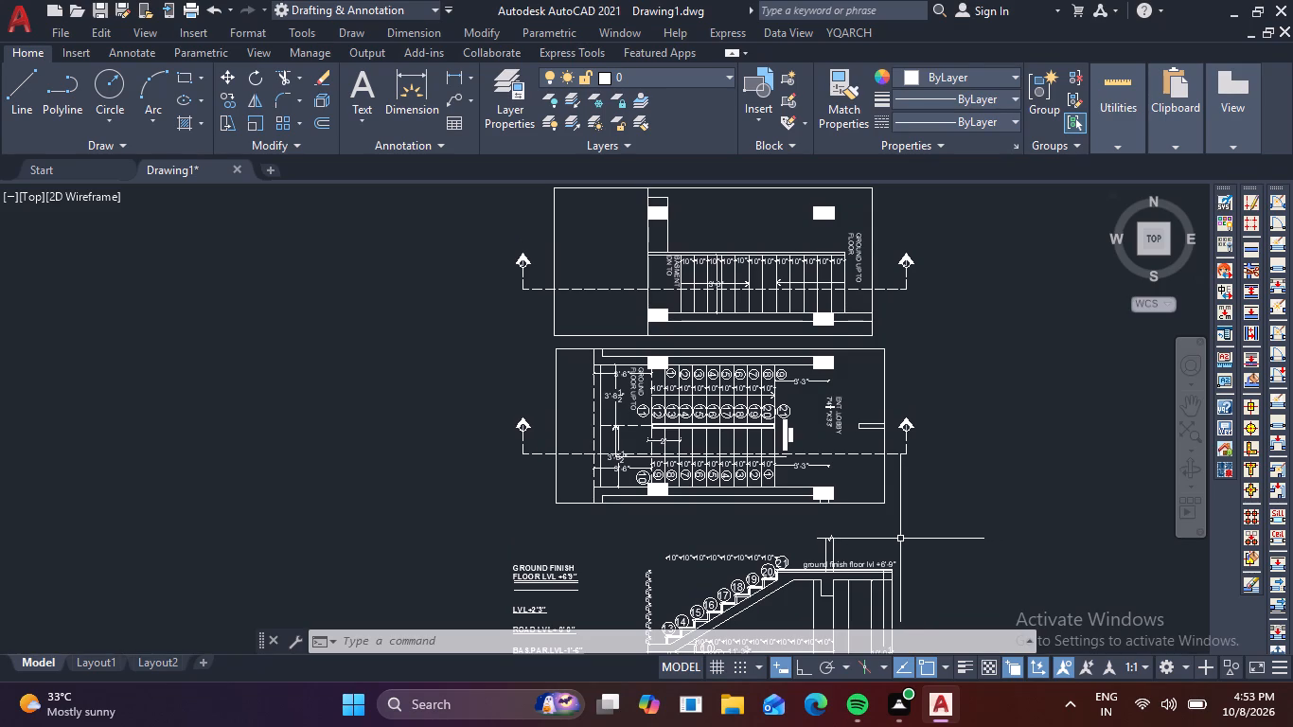
scroll(806, 548, down, 1)
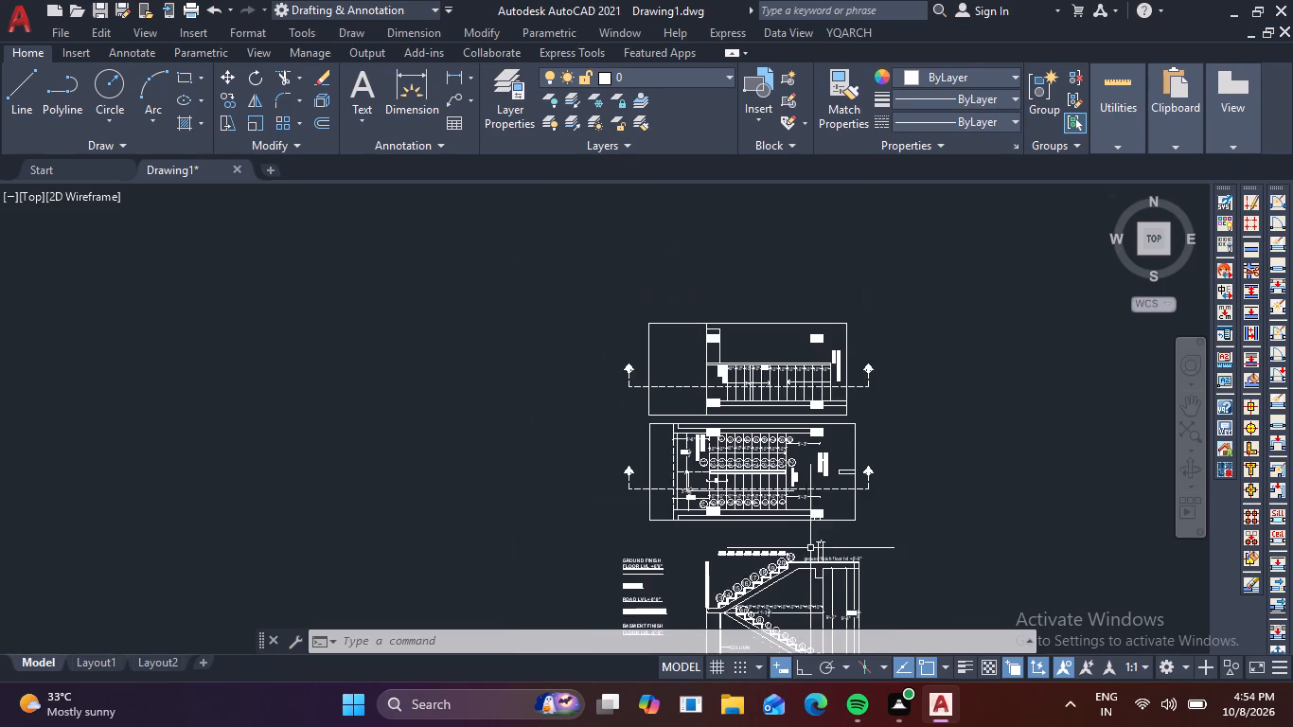
Examine the section's flooring, masonry and soiling notes, the numbered steps of both flights and the mid-landing.
middle_drag(824, 560, 743, 363)
scroll(758, 512, up, 3)
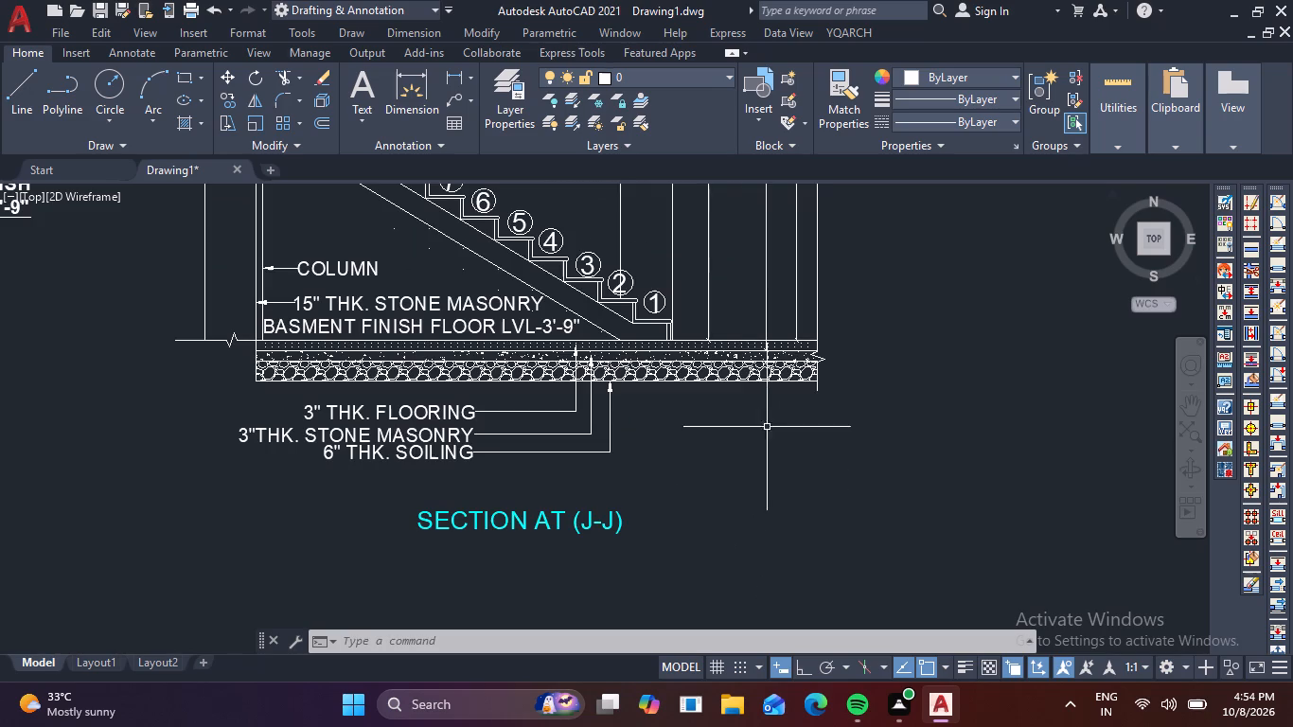
scroll(556, 425, up, 3)
scroll(543, 441, down, 2)
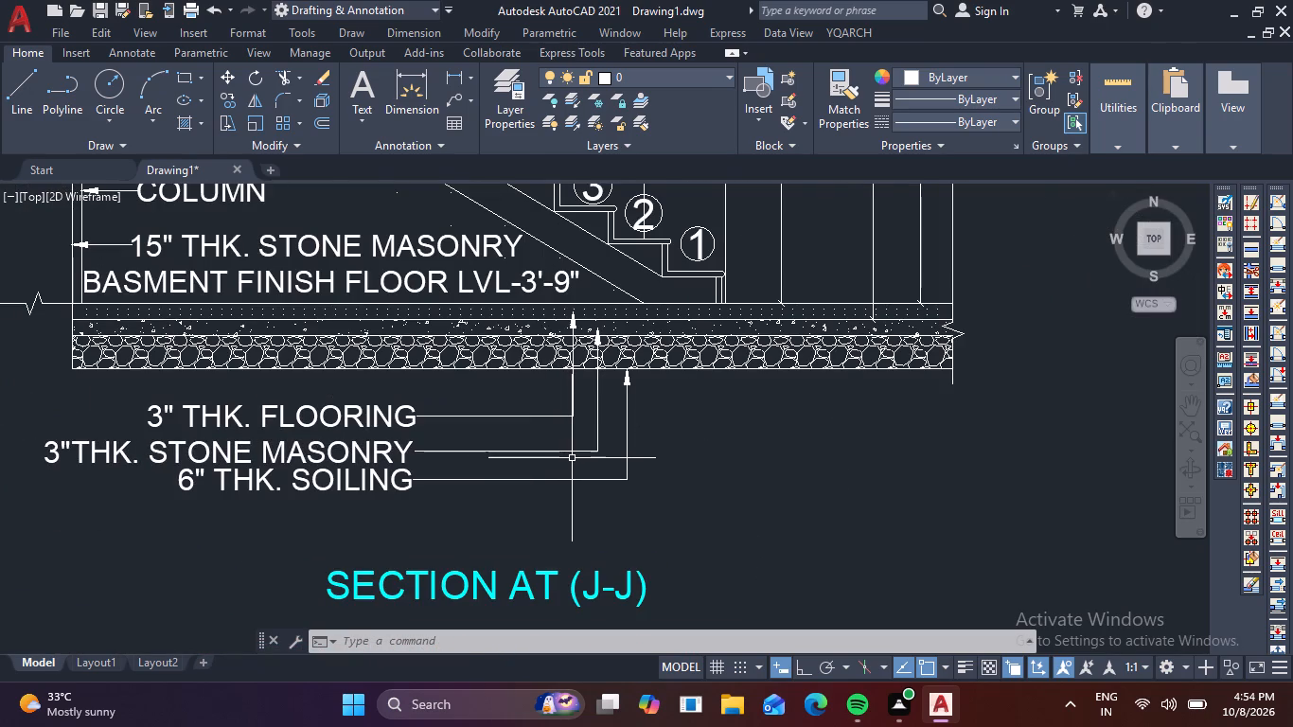
middle_drag(573, 462, 571, 525)
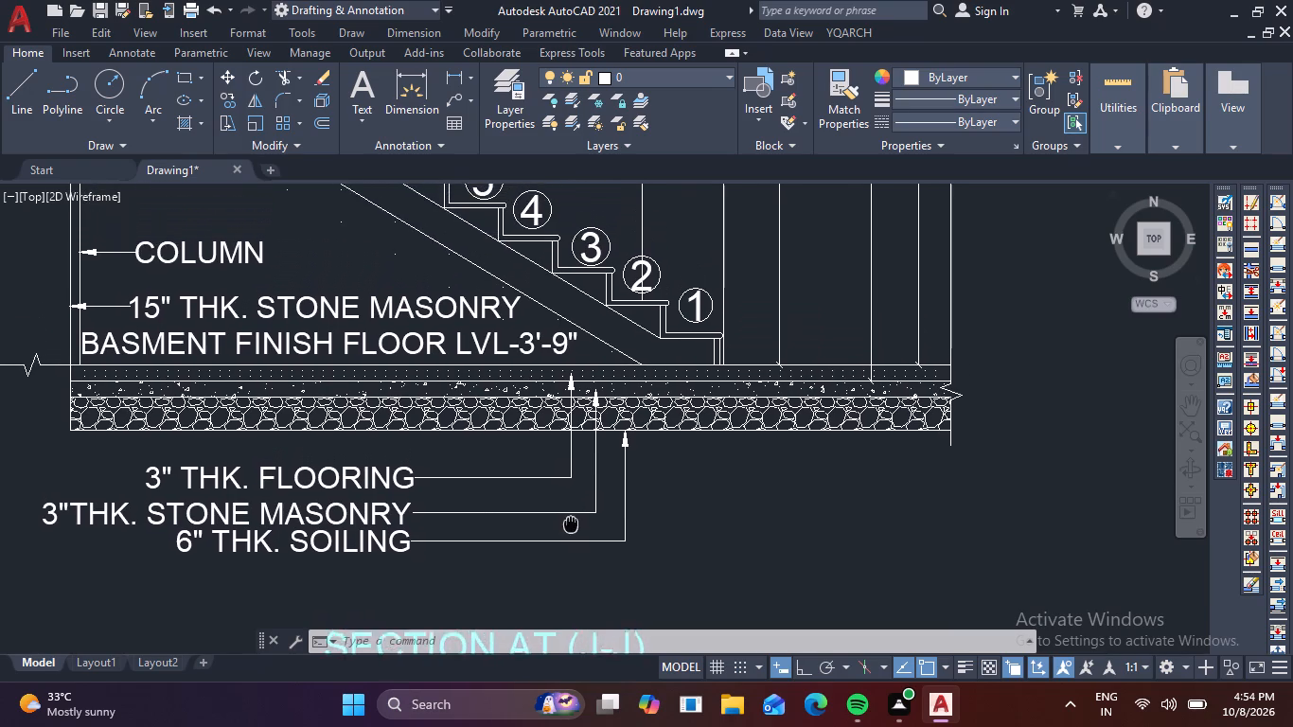
middle_drag(571, 525, 576, 545)
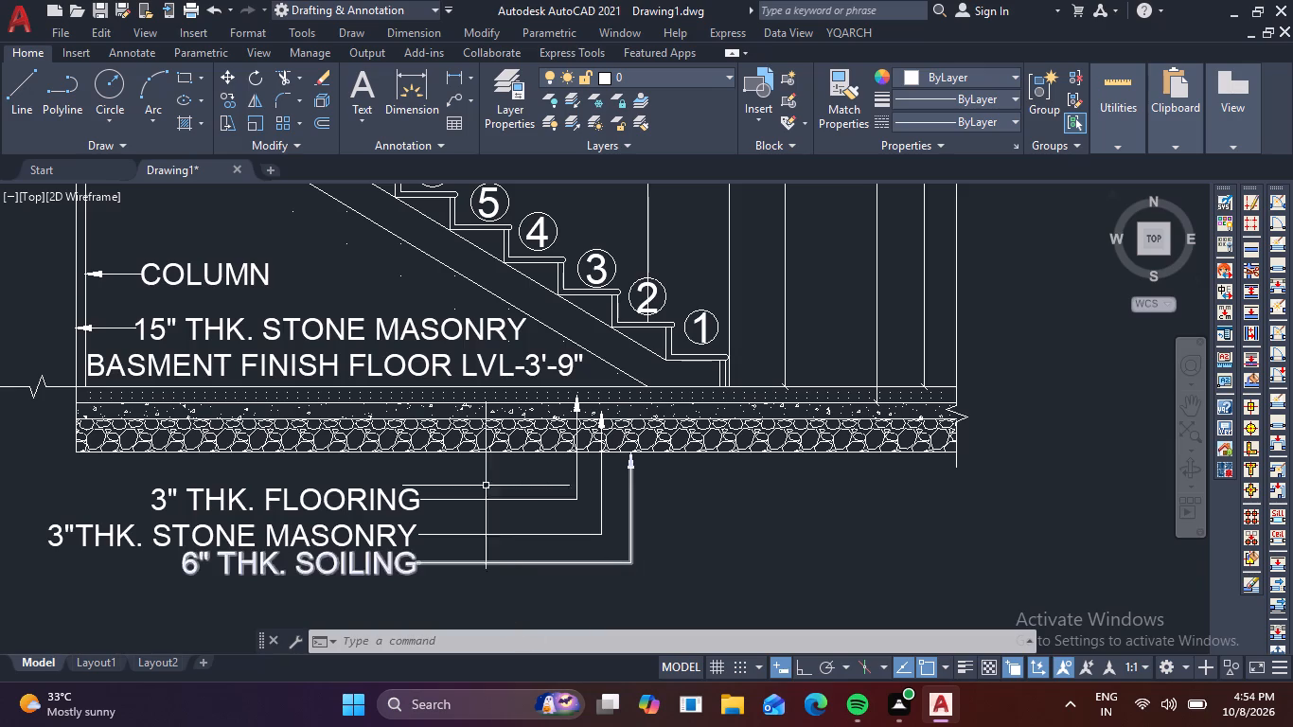
middle_drag(499, 431, 697, 675)
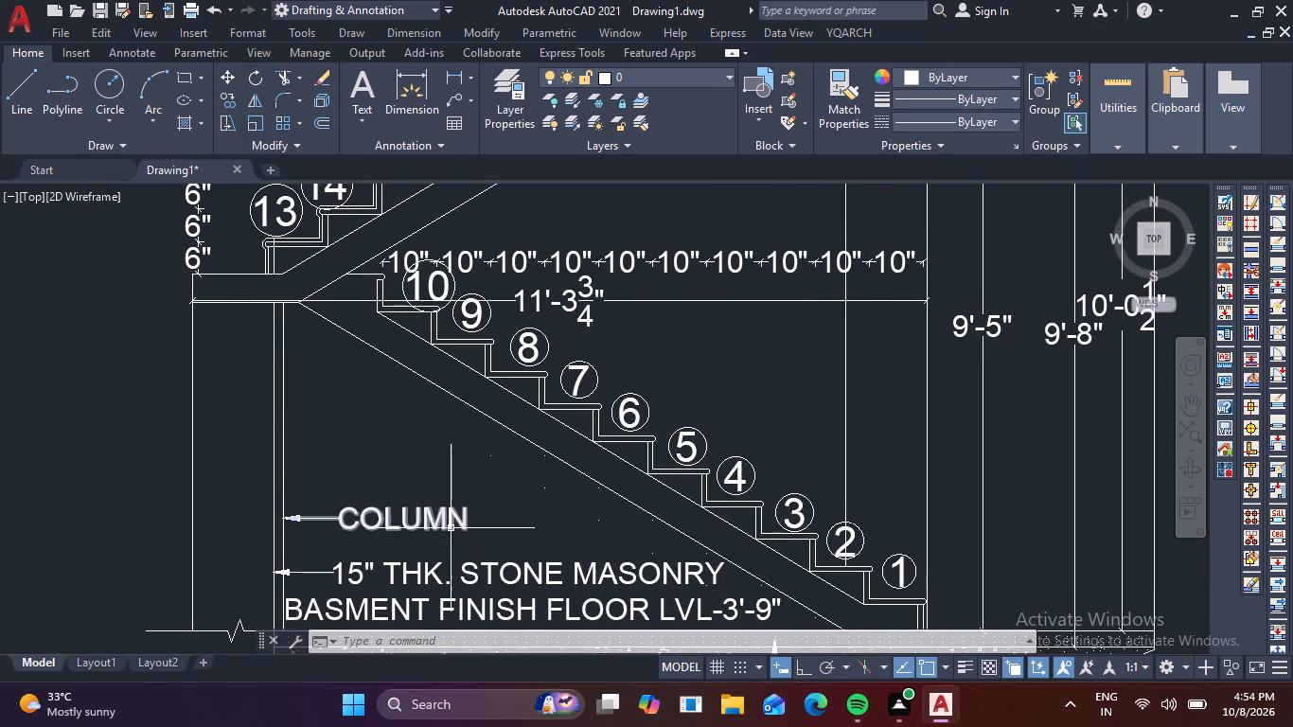
middle_drag(451, 528, 522, 703)
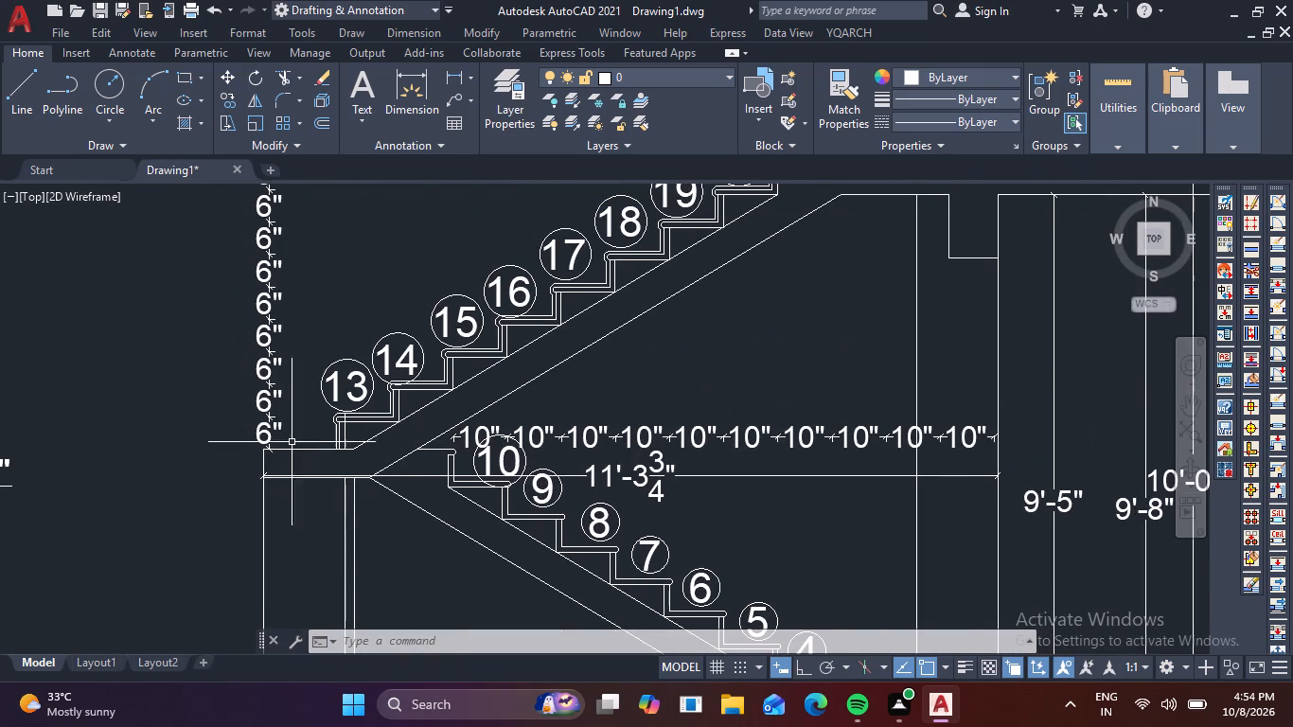
Draw a horizontal 1-1/2" line inward from the mid-landing's outer top corner, with Ortho on.
scroll(269, 430, up, 2)
middle_drag(338, 475, 460, 583)
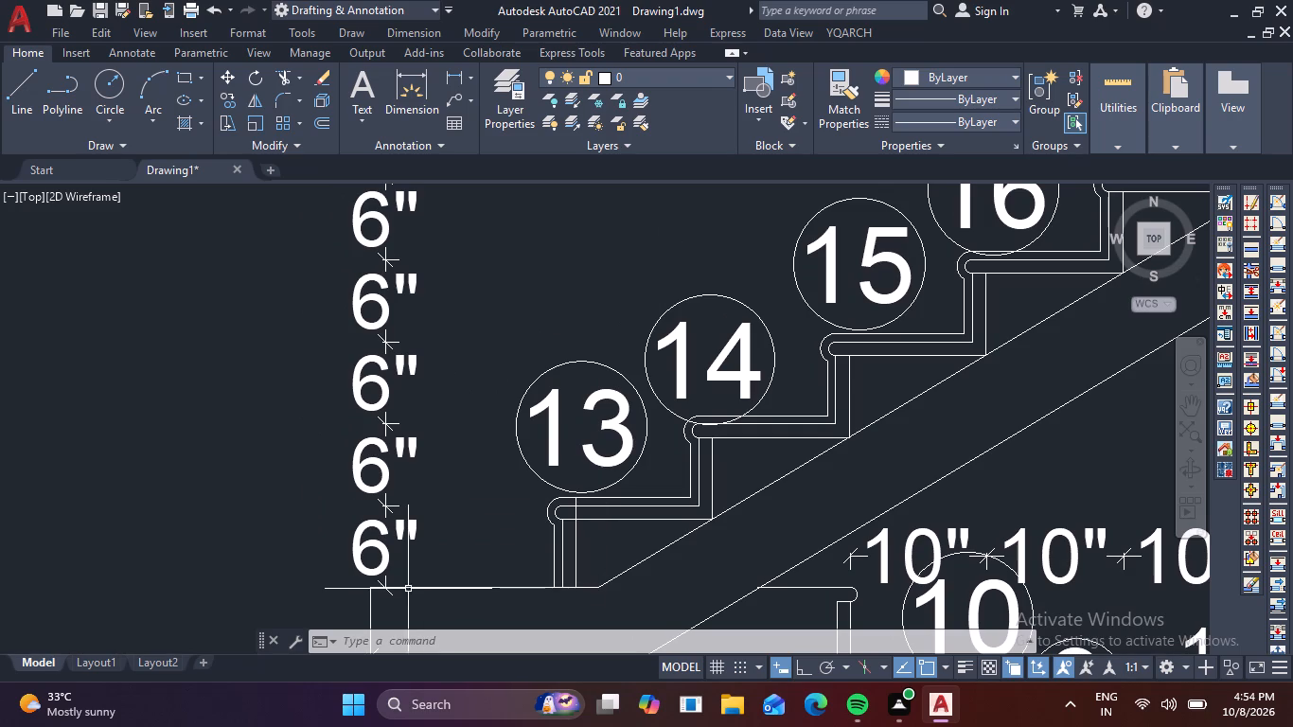
key(l)
key(space)
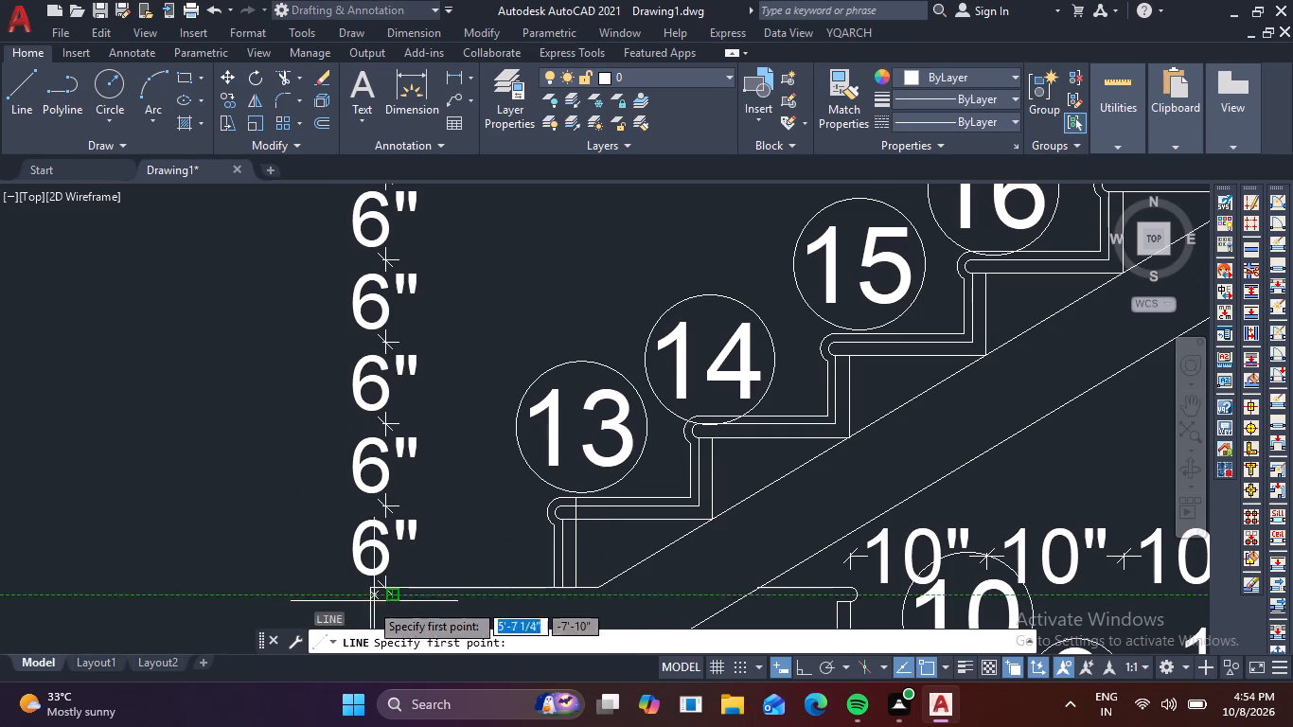
click(371, 585)
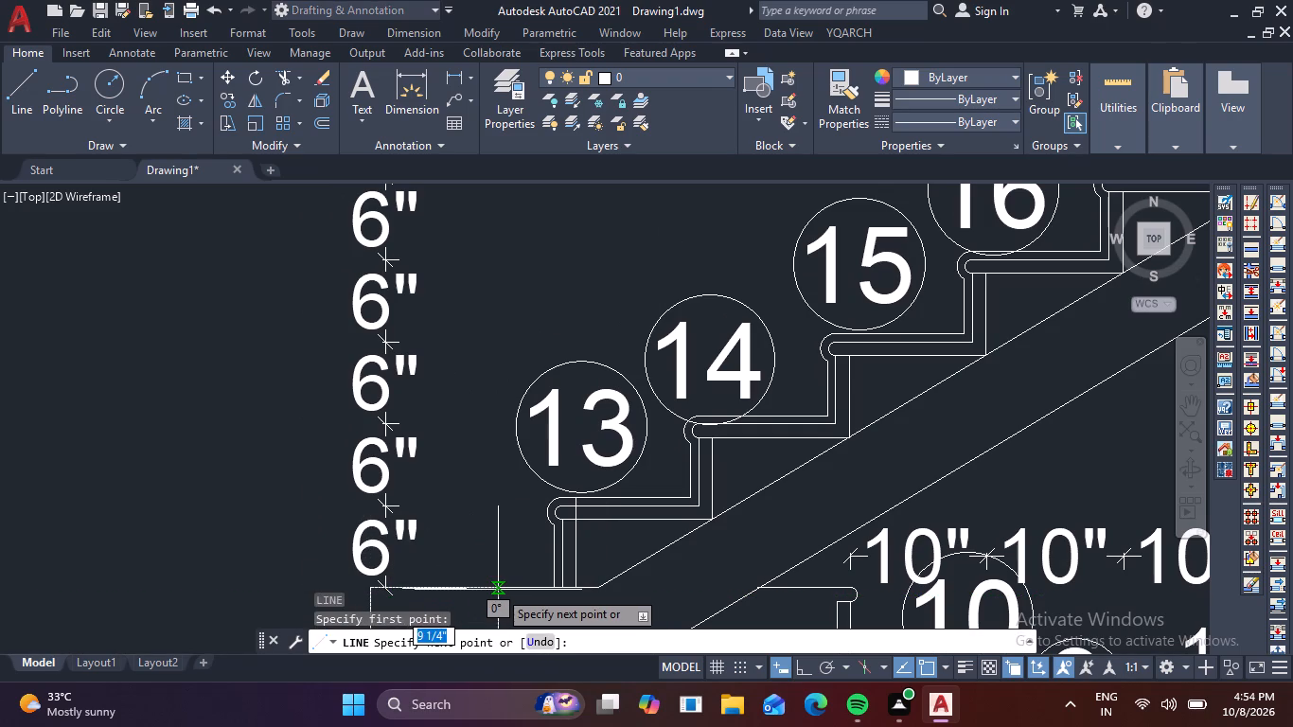
key(F8)
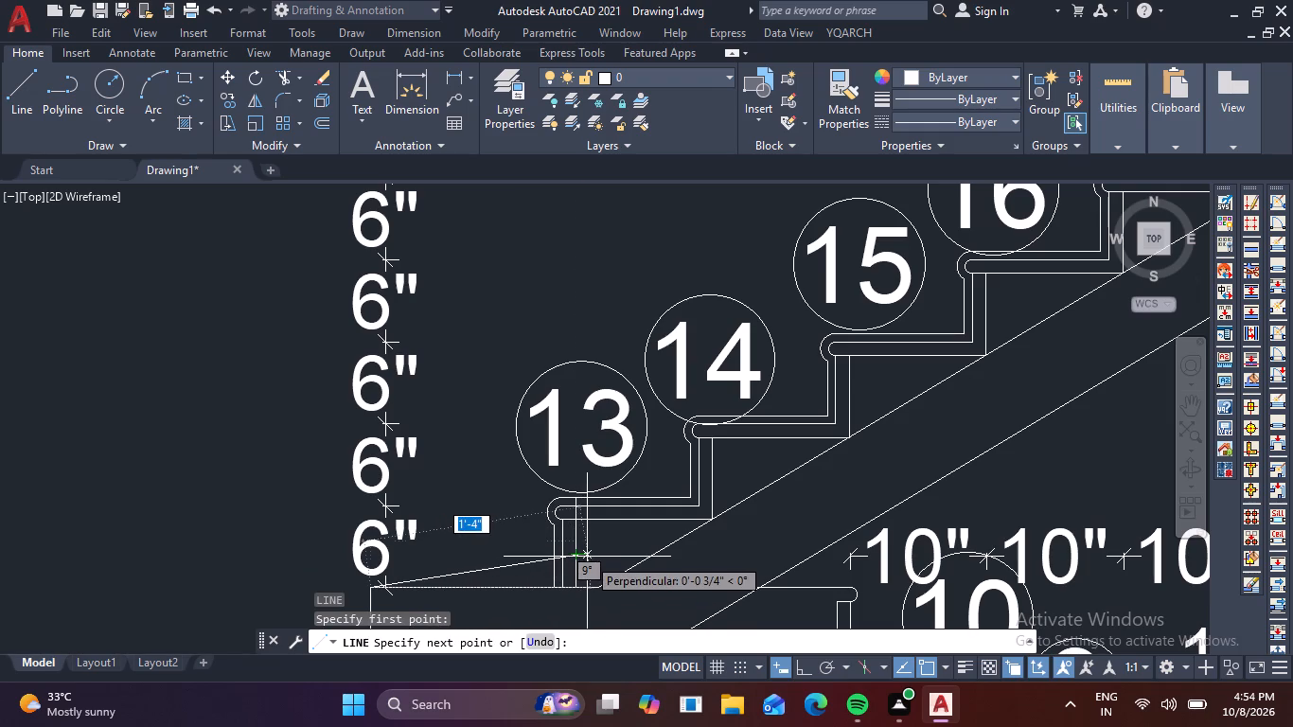
key(1)
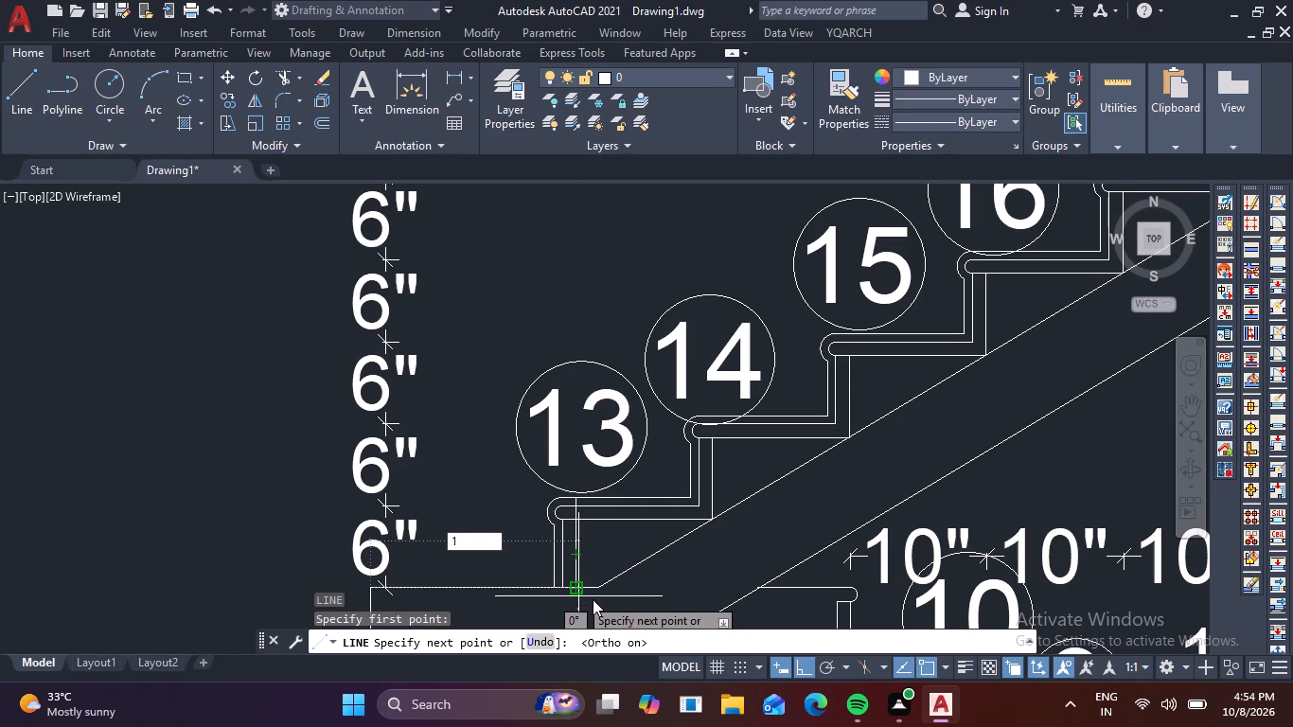
key(minus)
text(1/)
key(2)
key(shift+quotedbl)
key(Return)
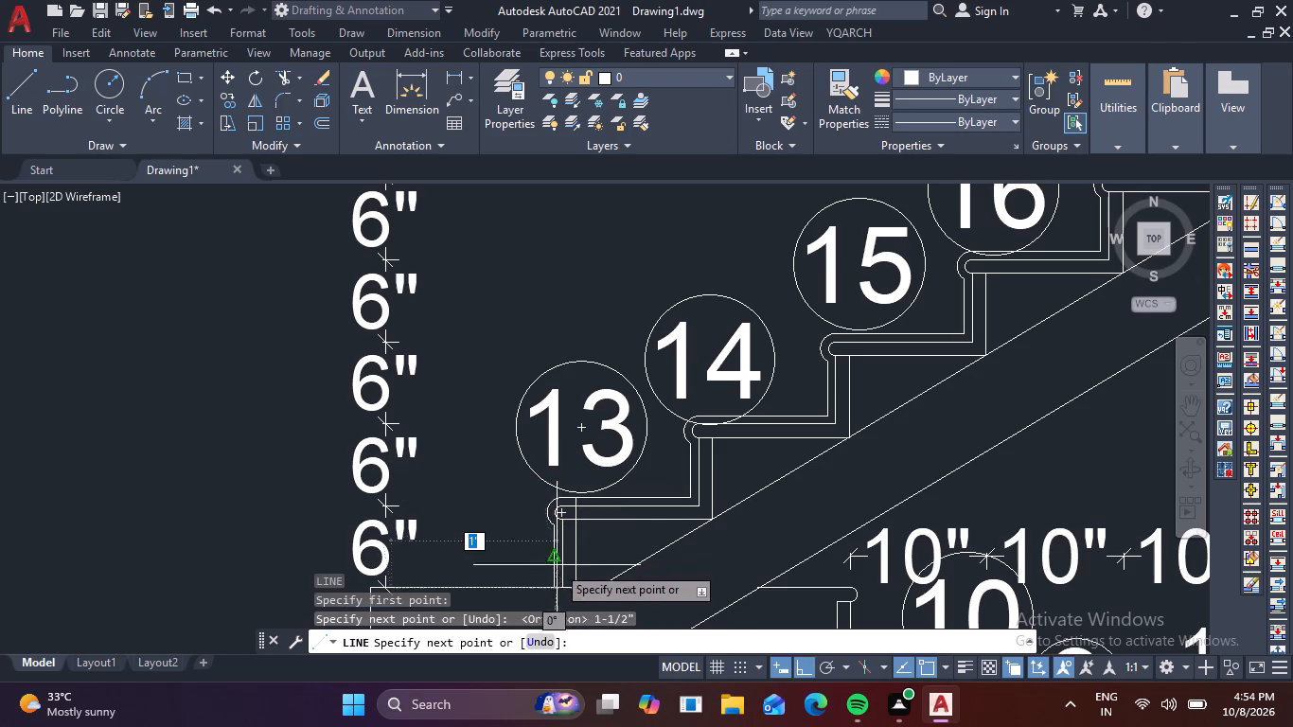
key(Escape)
Add a linear dimension to the short line at the landing corner, level with the 10" tread dimensions above the upper flight.
middle_drag(505, 534, 507, 426)
key(d)
key(l)
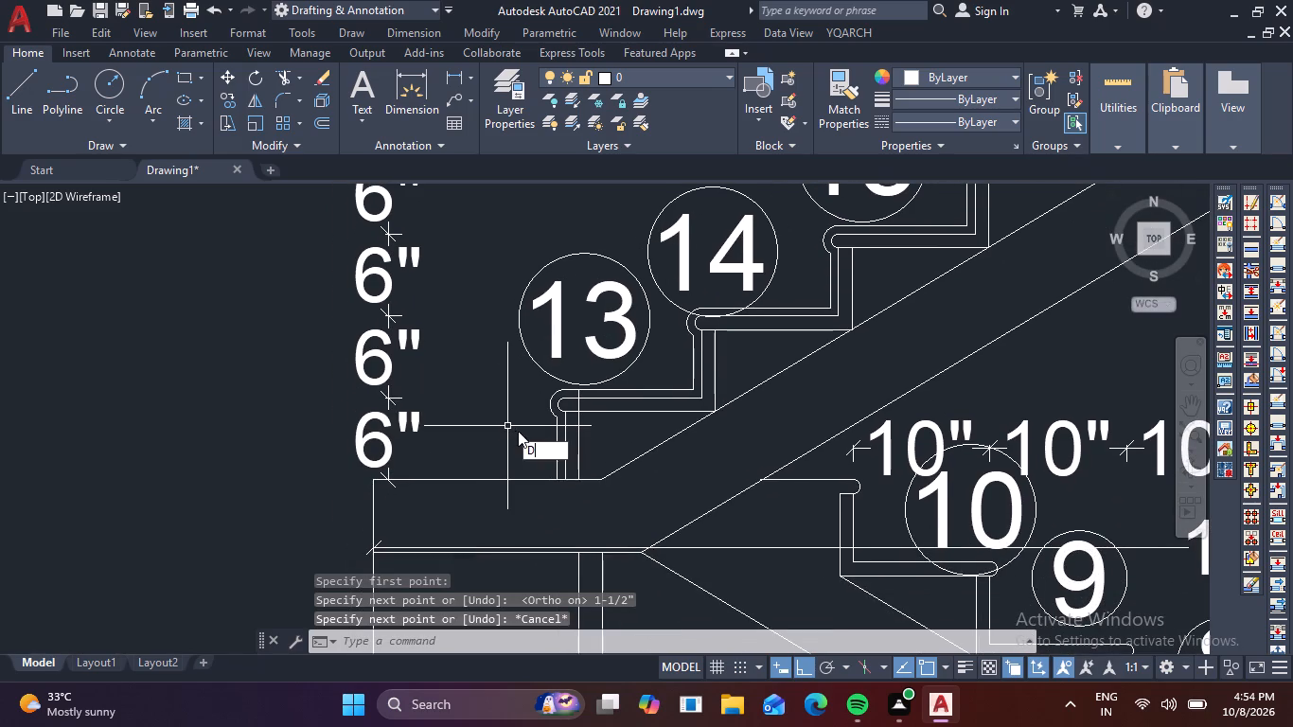
key(i)
key(space)
key(space)
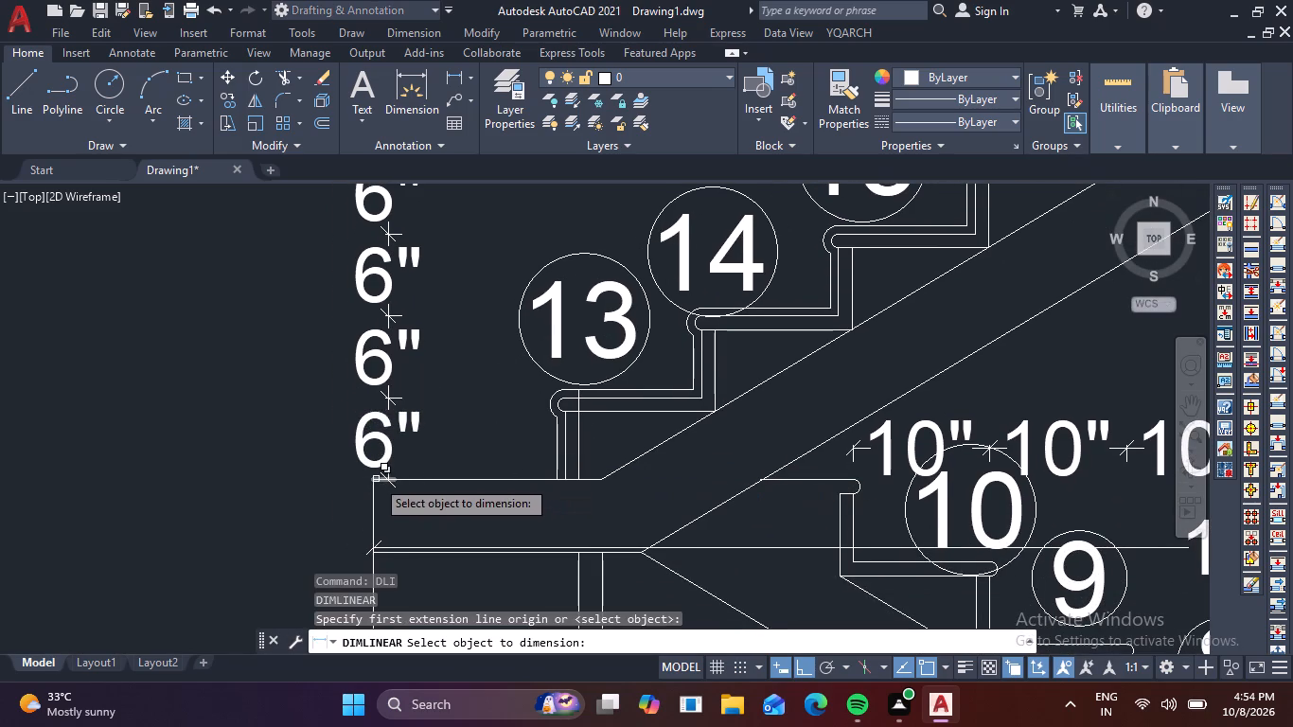
click(376, 479)
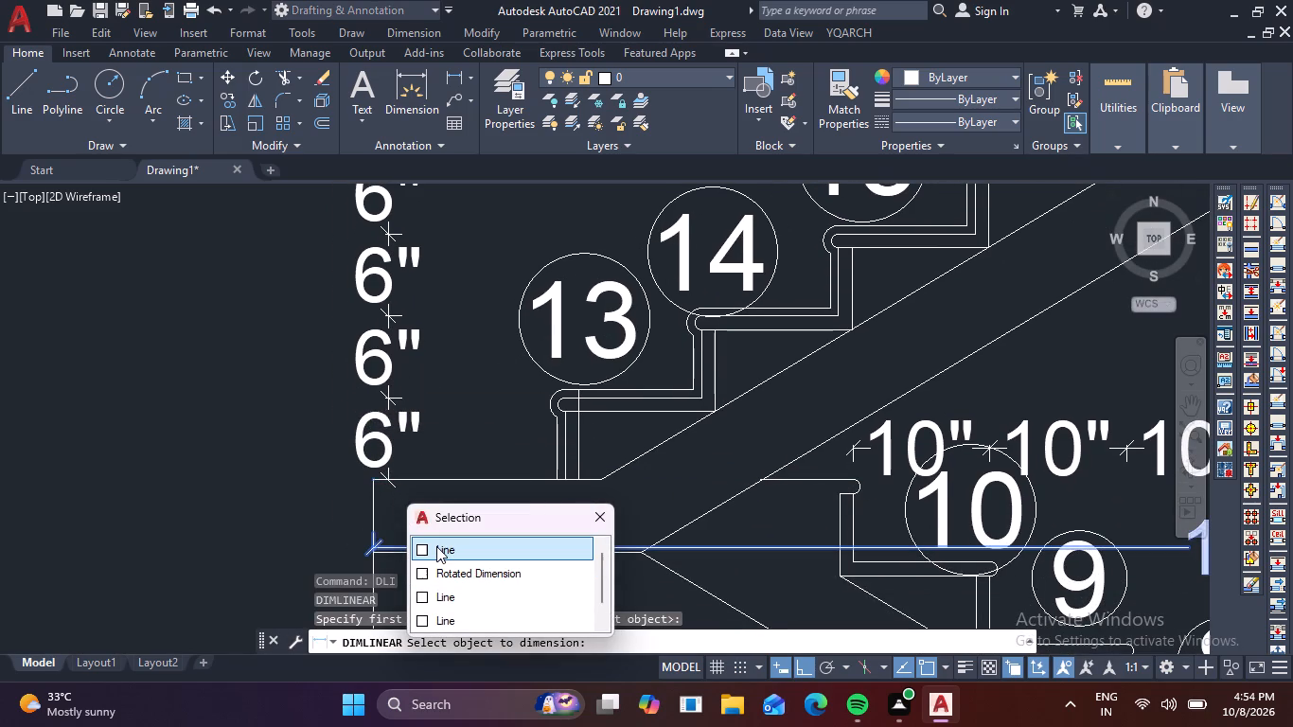
click(436, 546)
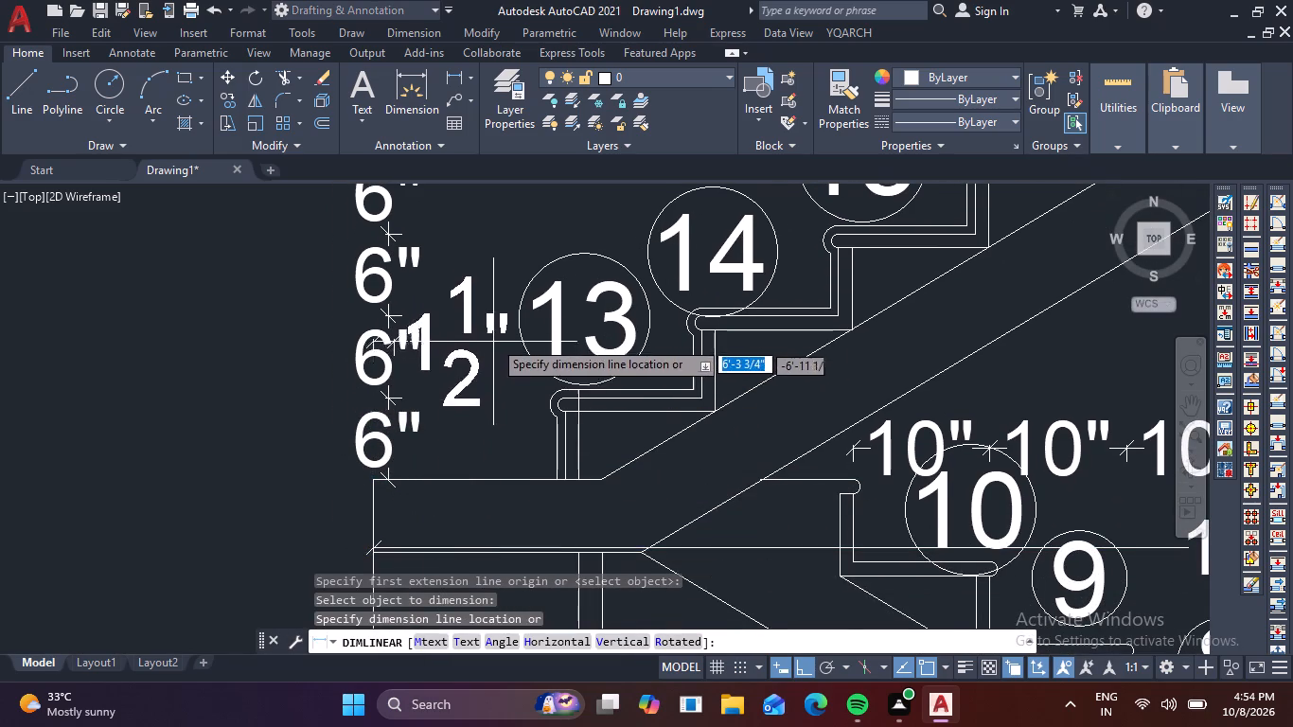
scroll(499, 329, down, 2)
middle_drag(543, 288, 592, 620)
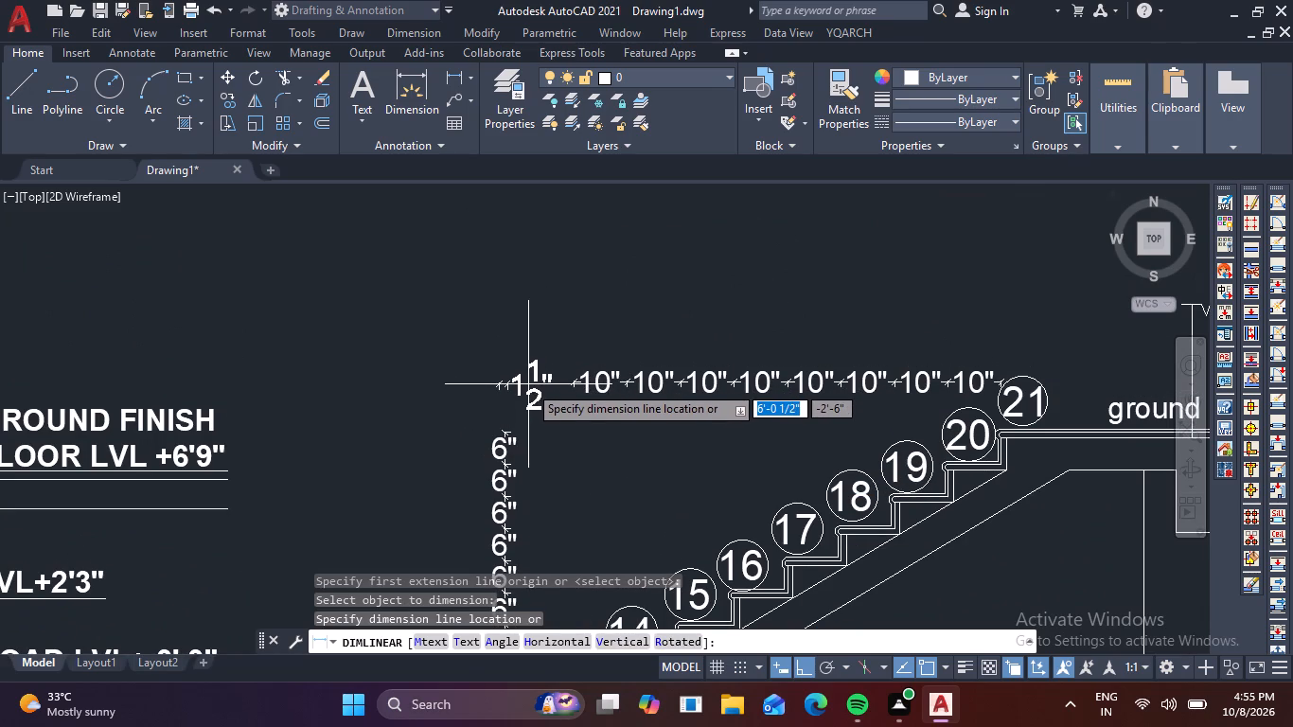
click(529, 387)
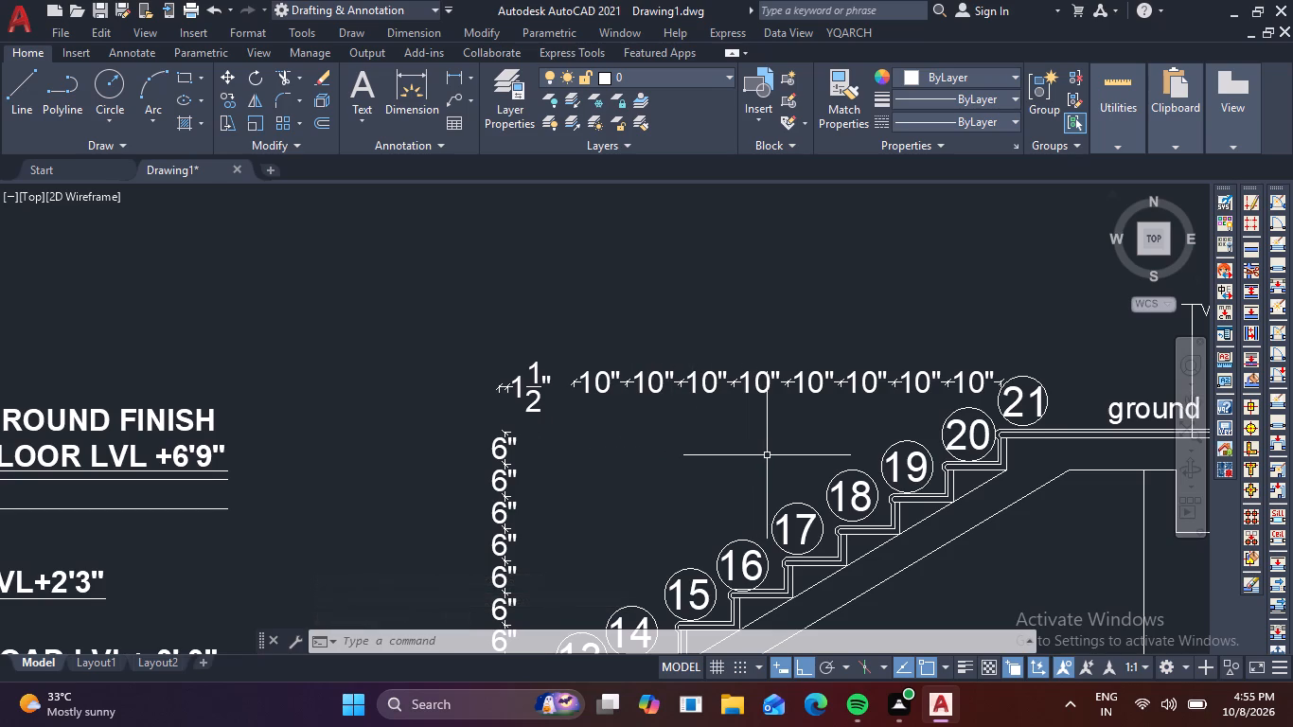
Draw a horizontal 10" line along the mid-landing's top edge, from the foot of step 13's riser towards the outer corner.
scroll(667, 481, down, 1)
middle_drag(647, 523, 691, 271)
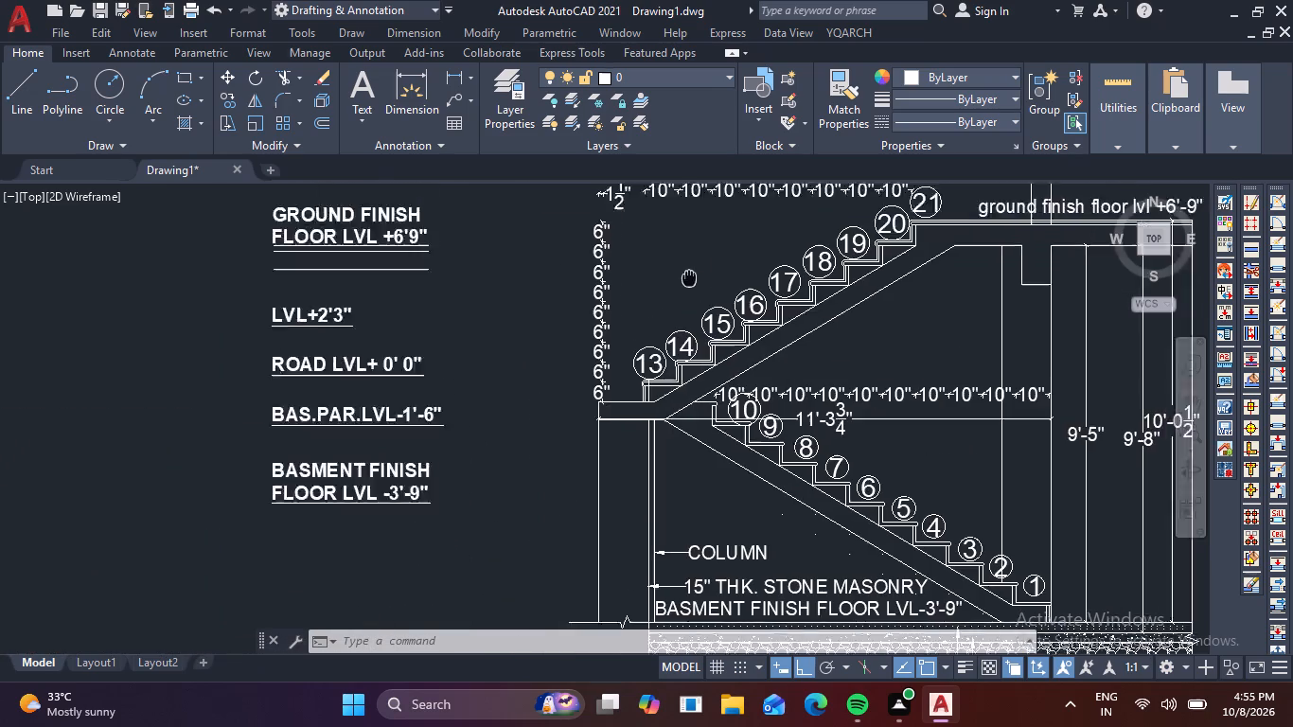
middle_drag(691, 271, 704, 244)
scroll(639, 357, up, 3)
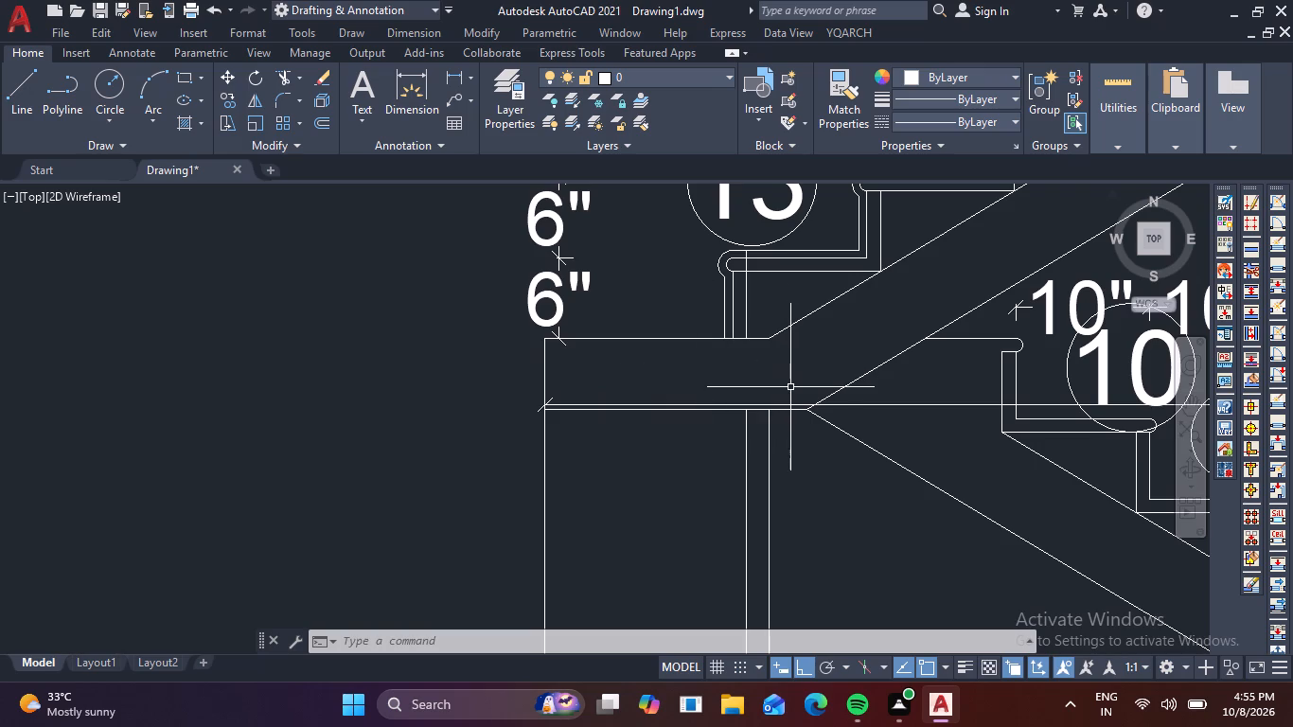
text(L)
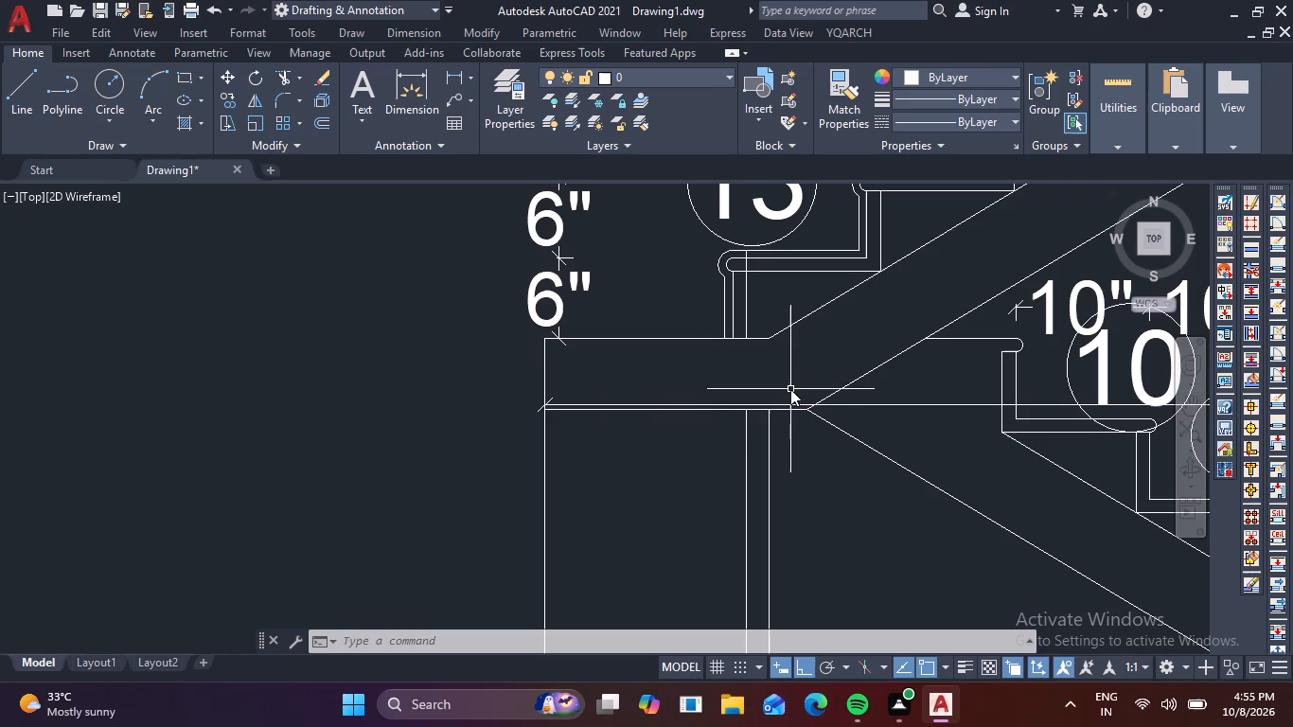
key(space)
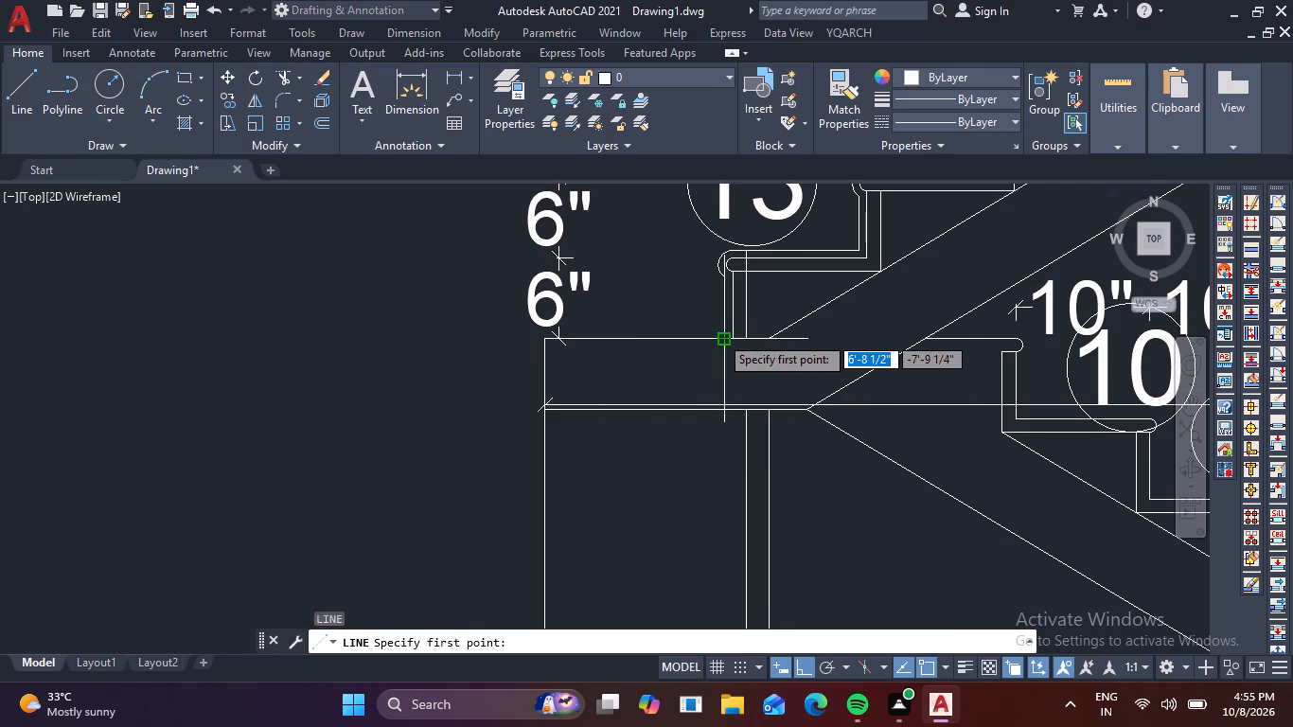
click(719, 335)
key(1)
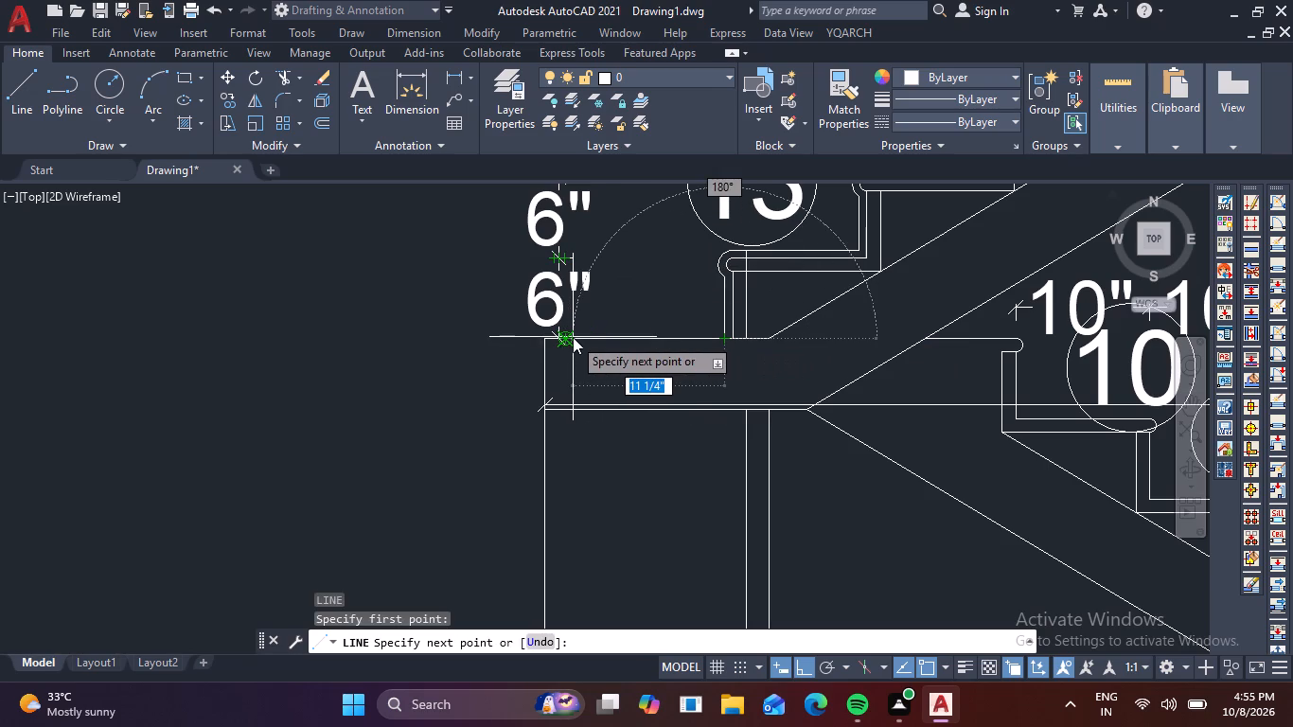
key(0)
key(shift+quotedbl)
key(Return)
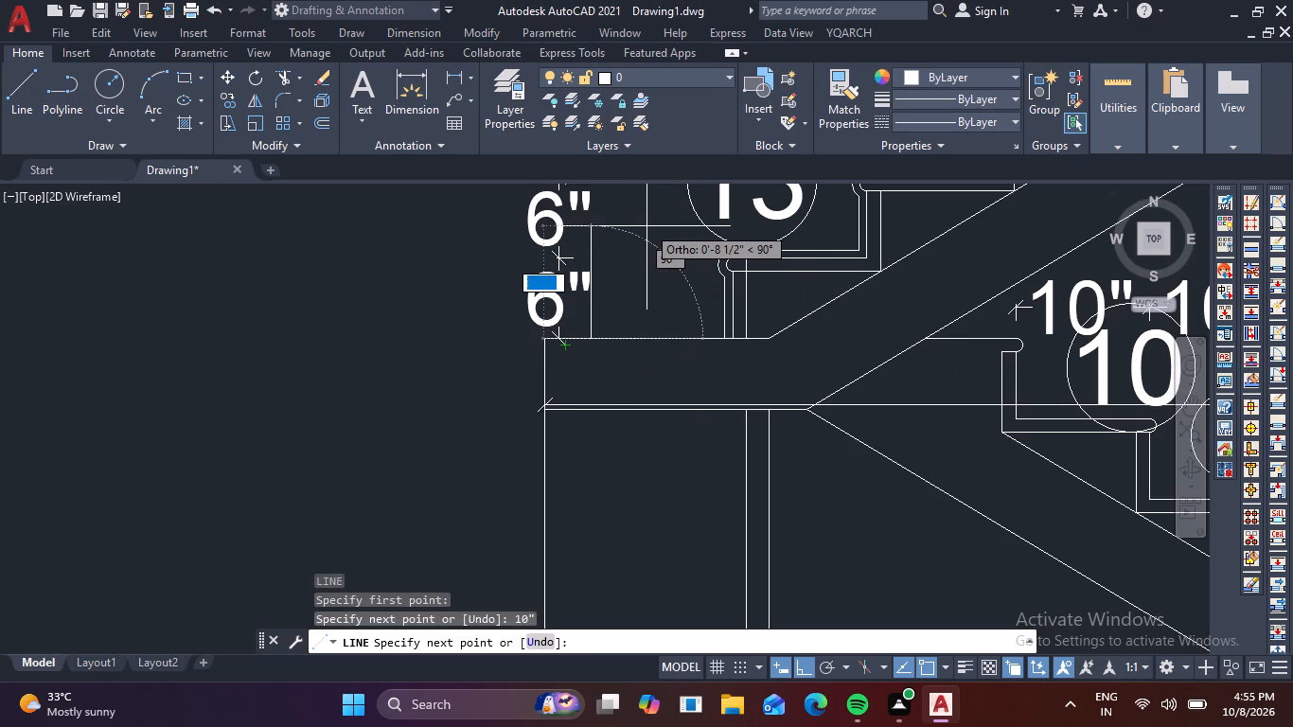
key(Escape)
Add a linear dimension to the new 10" landing line, in line with the tread dimensions above the upper flight.
key(d)
key(l)
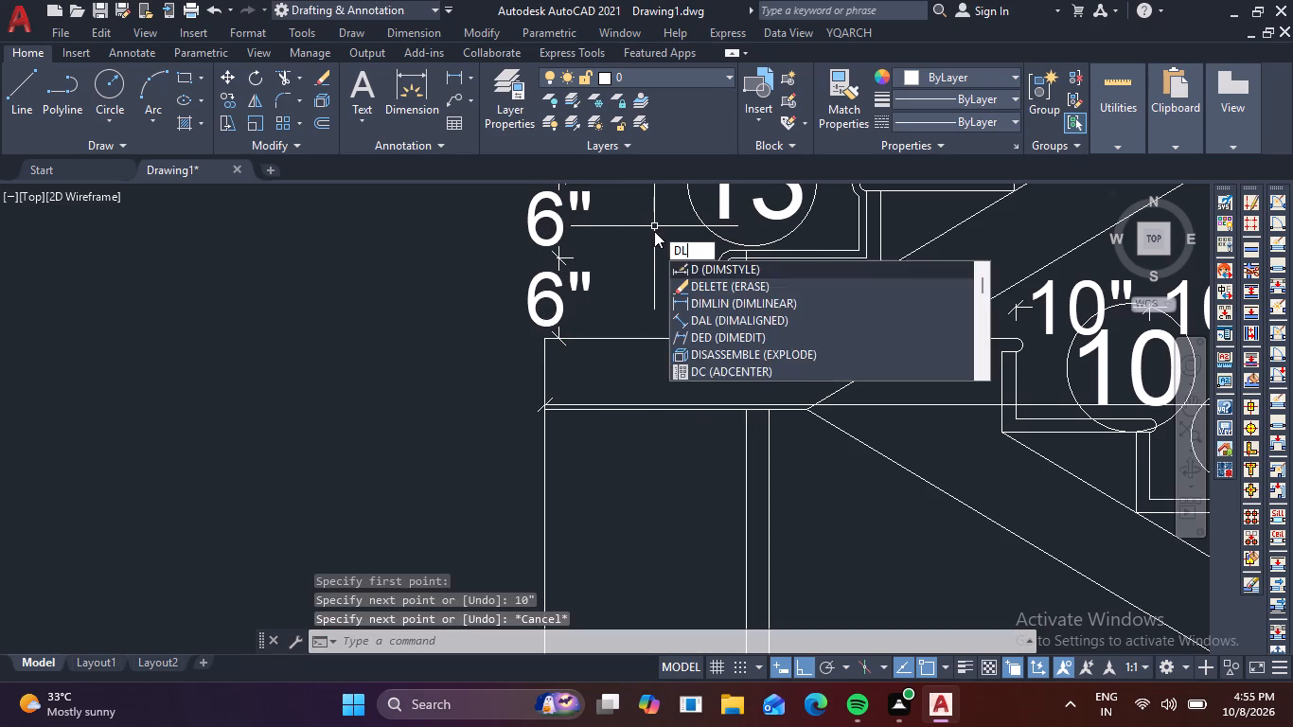
key(i)
key(space)
key(space)
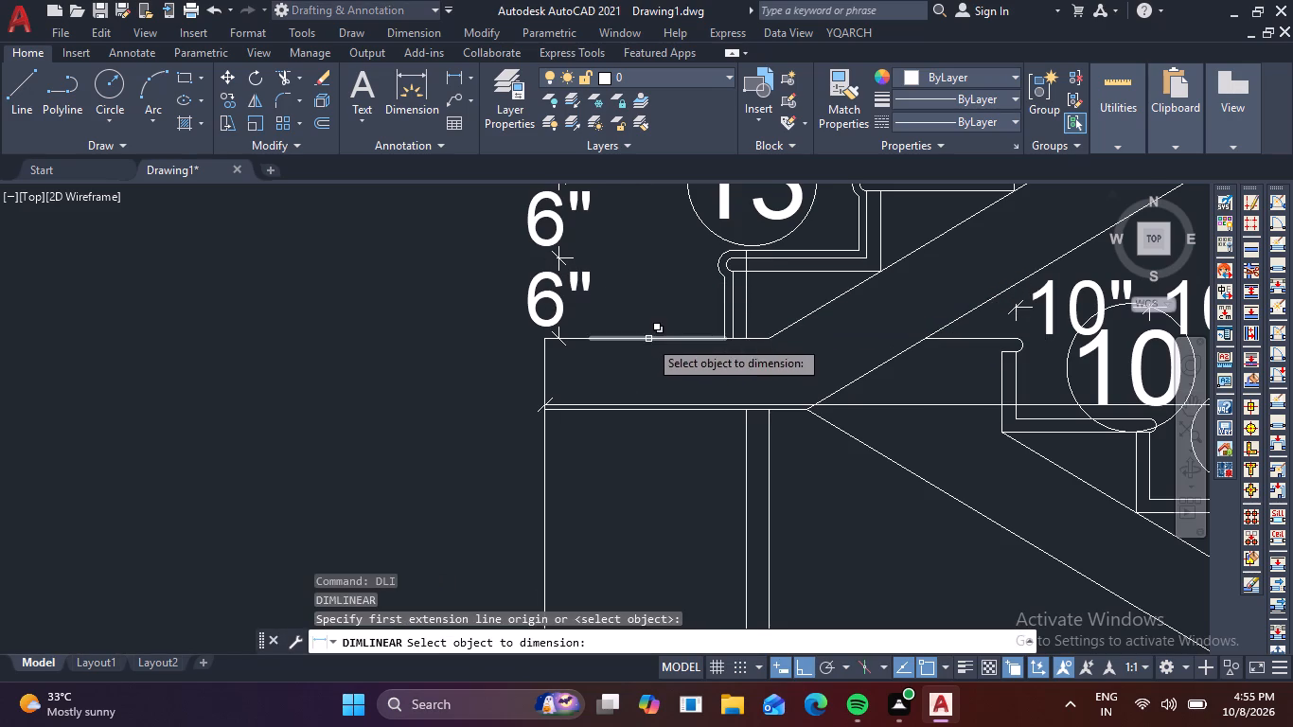
click(648, 339)
click(703, 412)
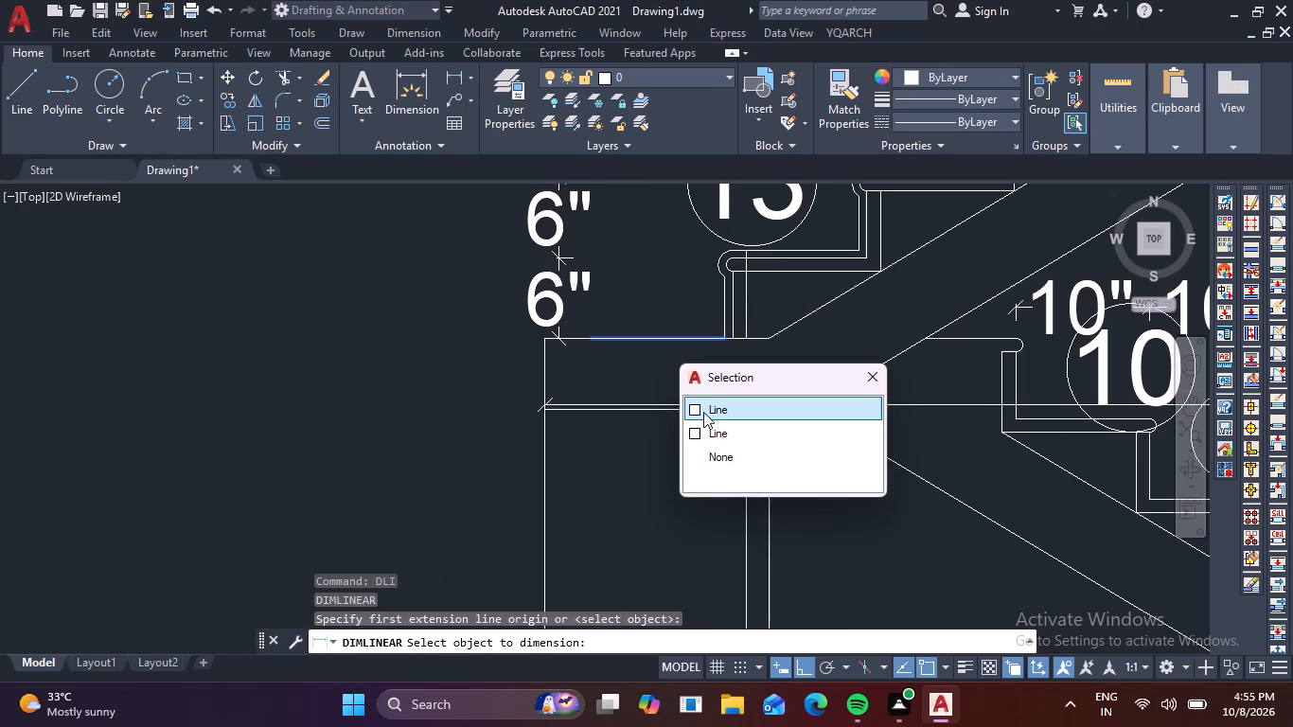
scroll(674, 360, down, 2)
middle_drag(699, 264, 626, 504)
scroll(626, 249, up, 3)
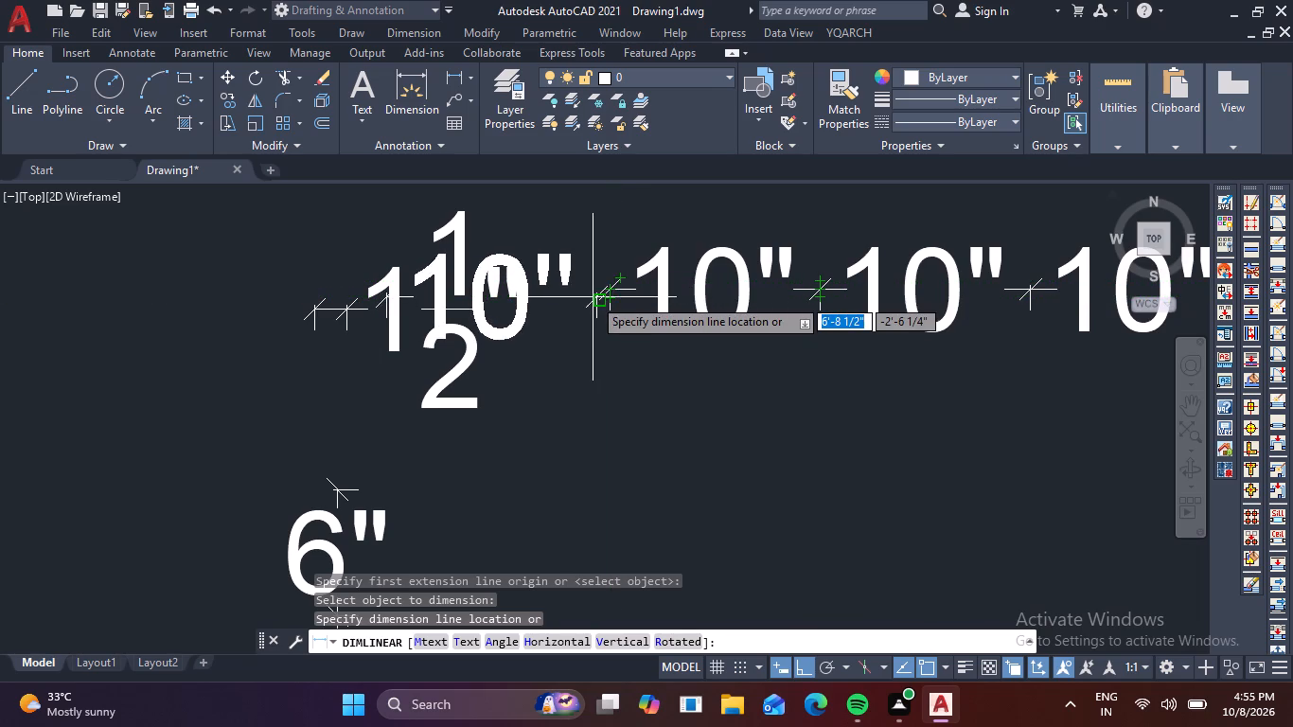
click(595, 291)
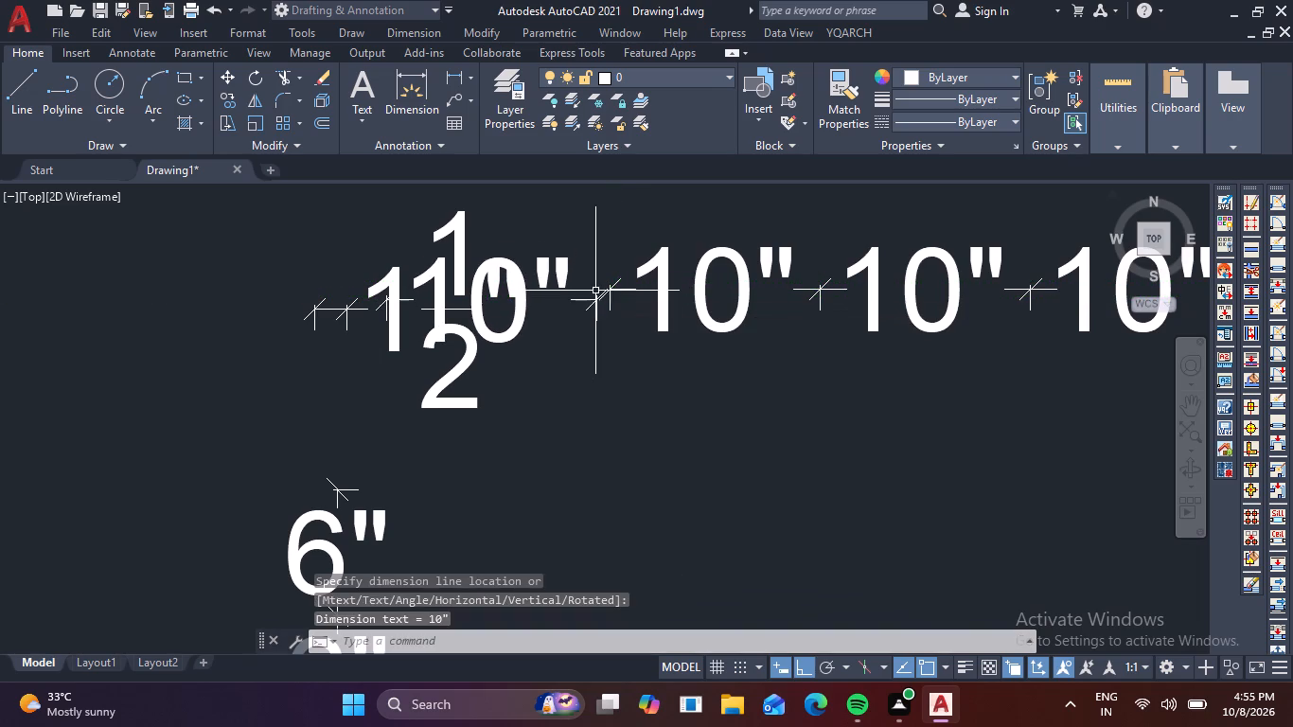
Move the 1-1/2" landing dimension straight up, clear of the row of 10" tread dimensions.
click(310, 314)
drag(310, 312, 336, 219)
scroll(340, 217, down, 2)
middle_drag(341, 217, 303, 316)
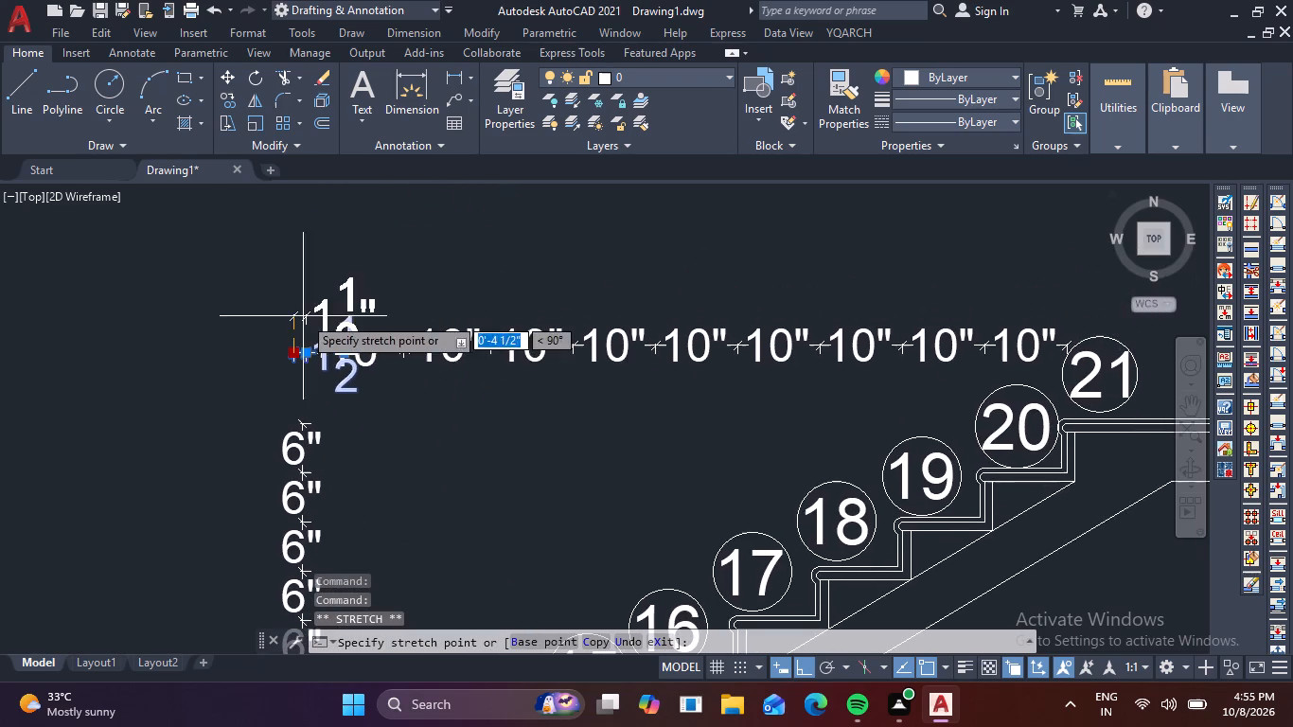
click(317, 257)
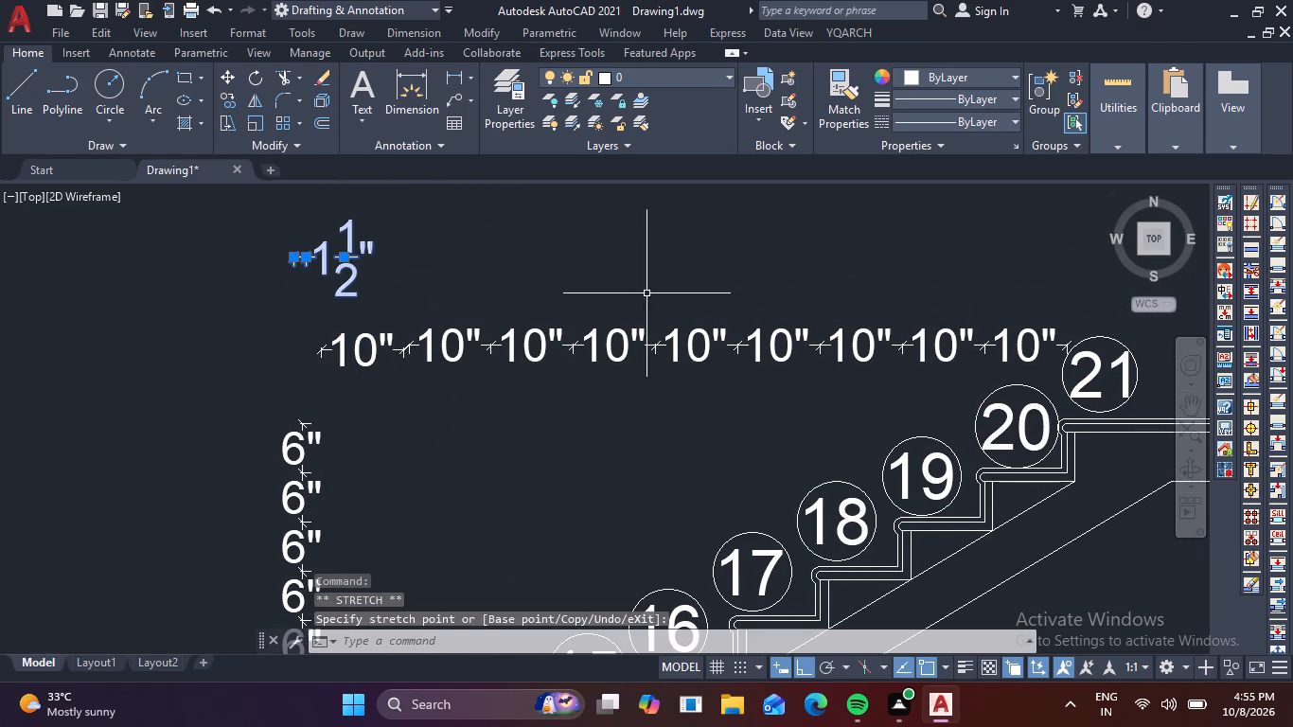
key(Escape)
Review the ground floor staircase plan against the section's step numbers, height dimensions and basement floor layers.
scroll(662, 298, down, 3)
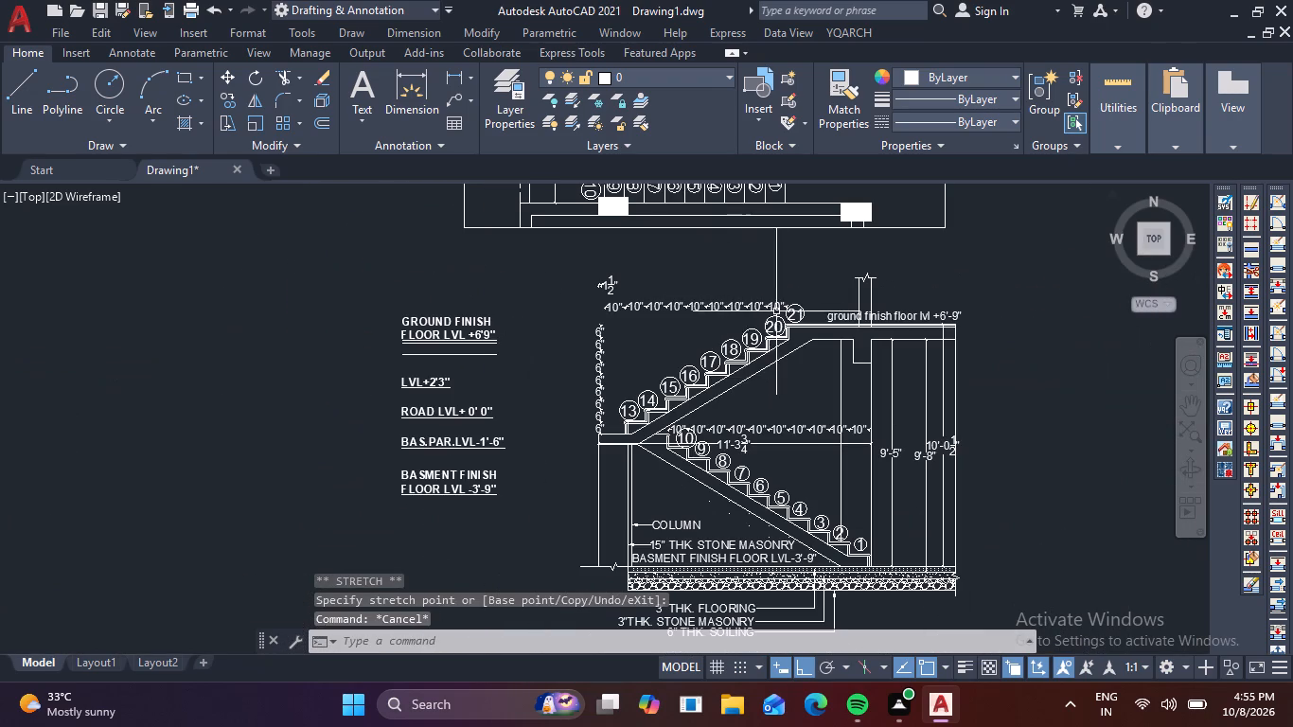
middle_drag(1003, 372, 1004, 385)
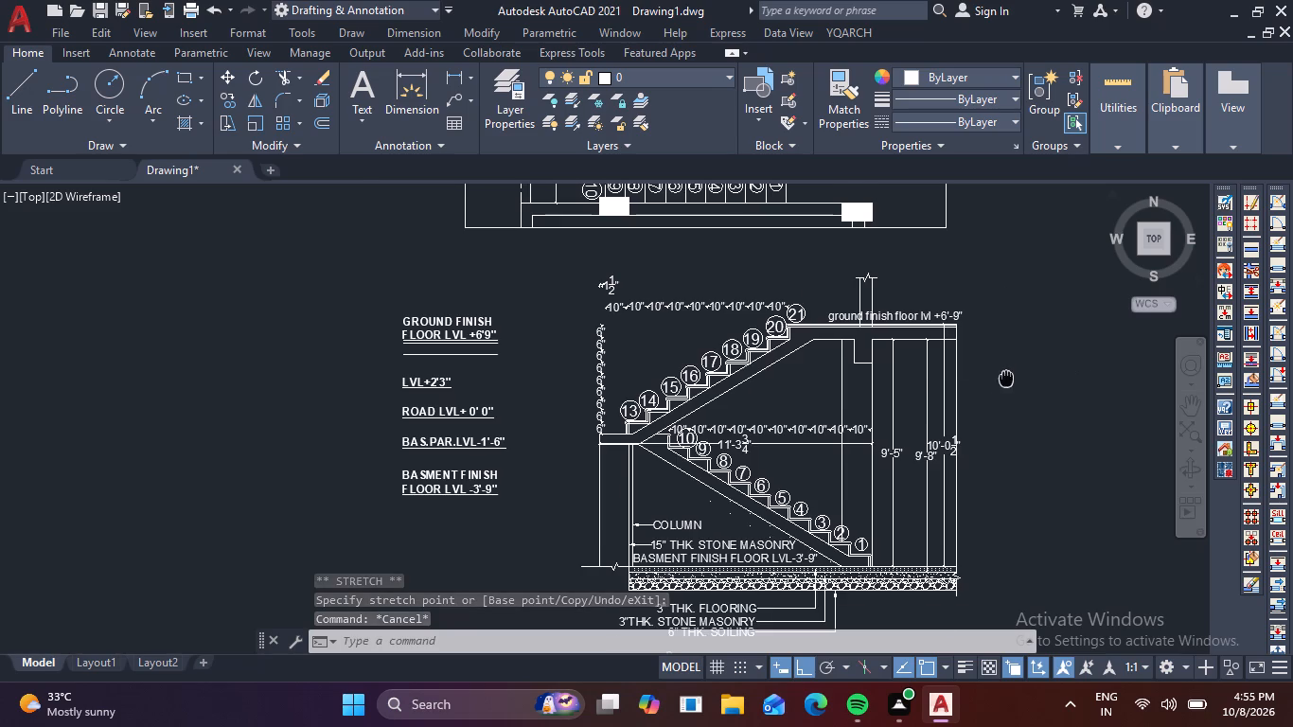
middle_drag(1004, 385, 967, 500)
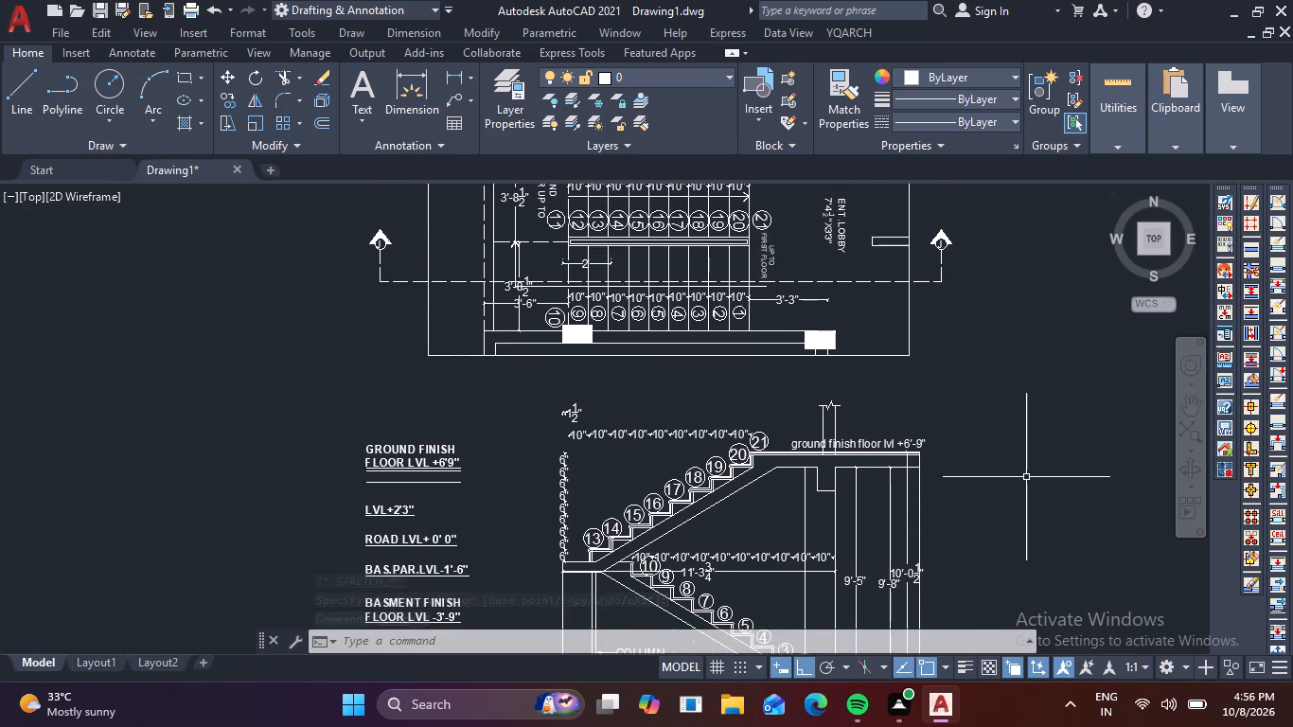
scroll(1007, 472, down, 2)
scroll(1017, 377, up, 2)
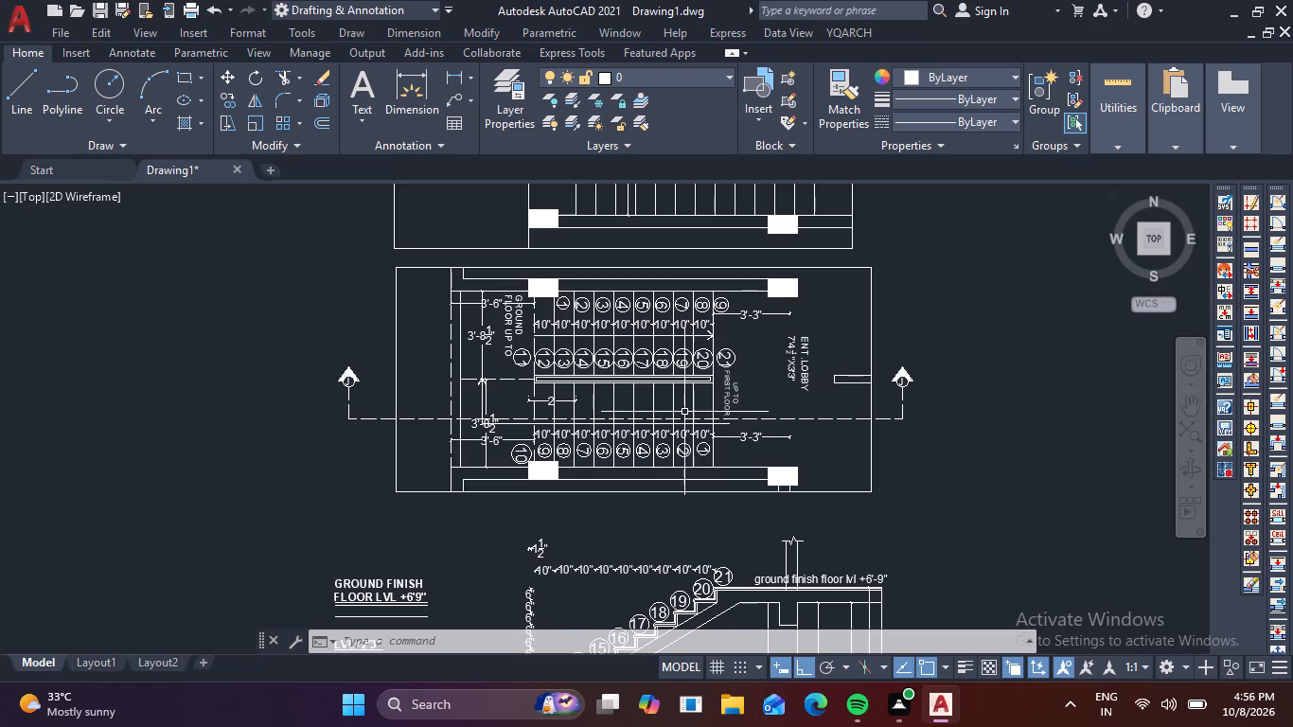
scroll(483, 453, down, 2)
middle_drag(468, 429, 432, 314)
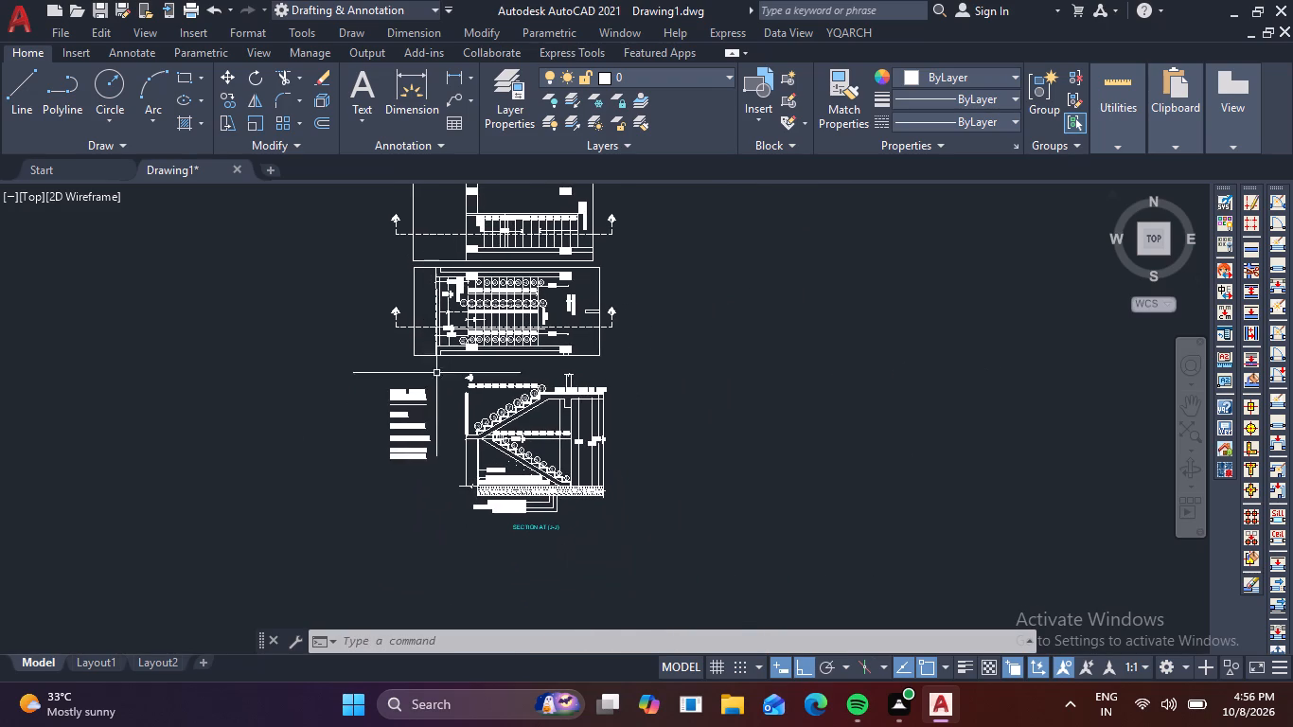
scroll(477, 483, up, 2)
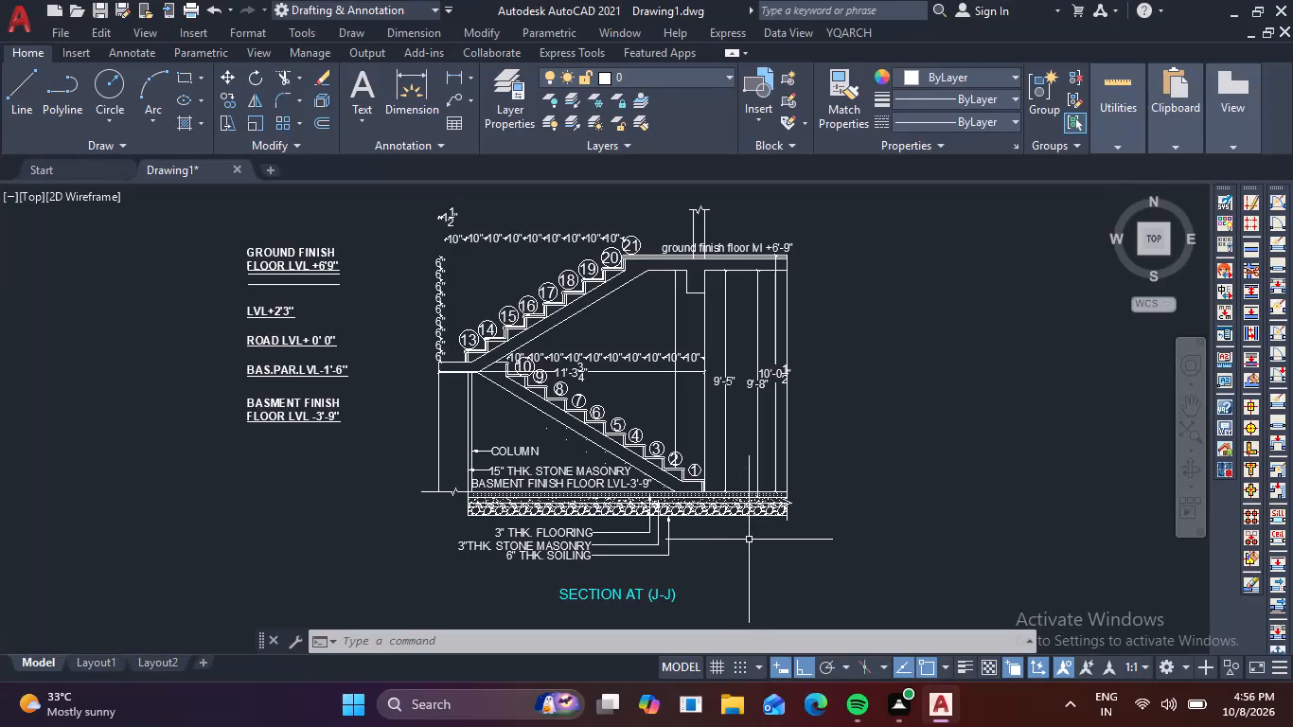
scroll(755, 512, up, 2)
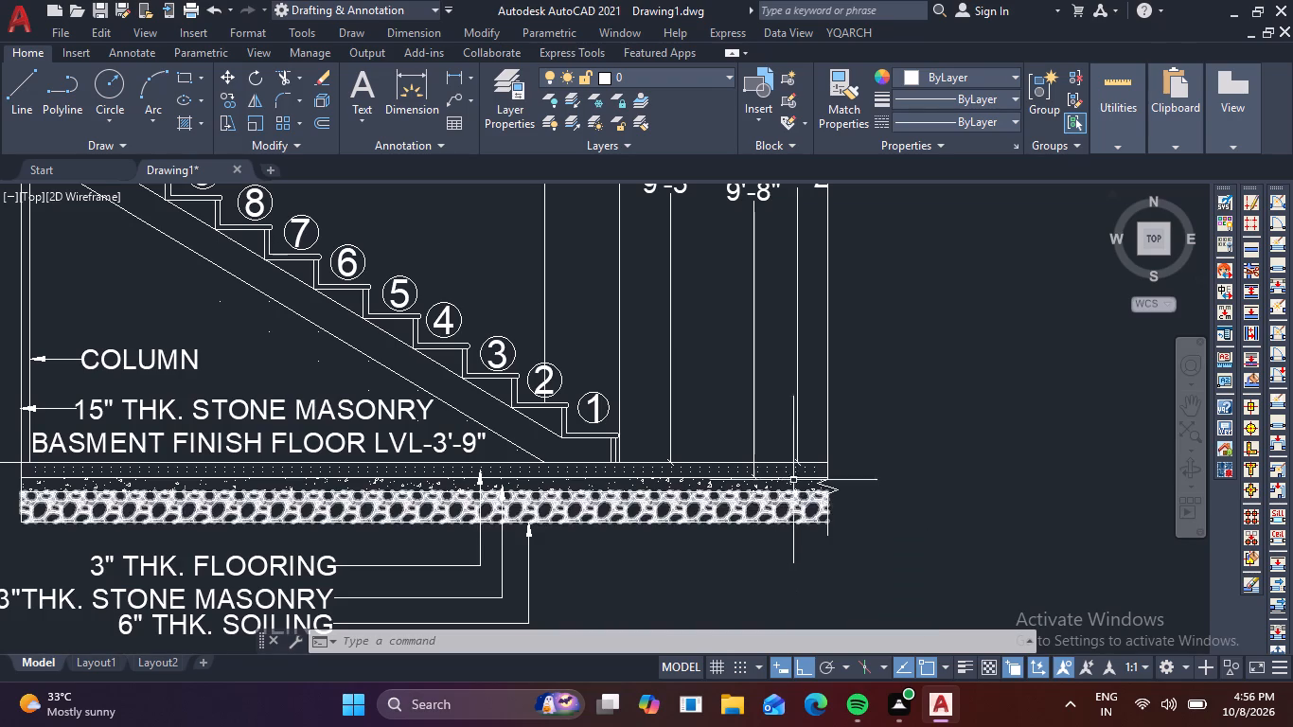
scroll(711, 426, down, 1)
middle_drag(712, 421, 771, 567)
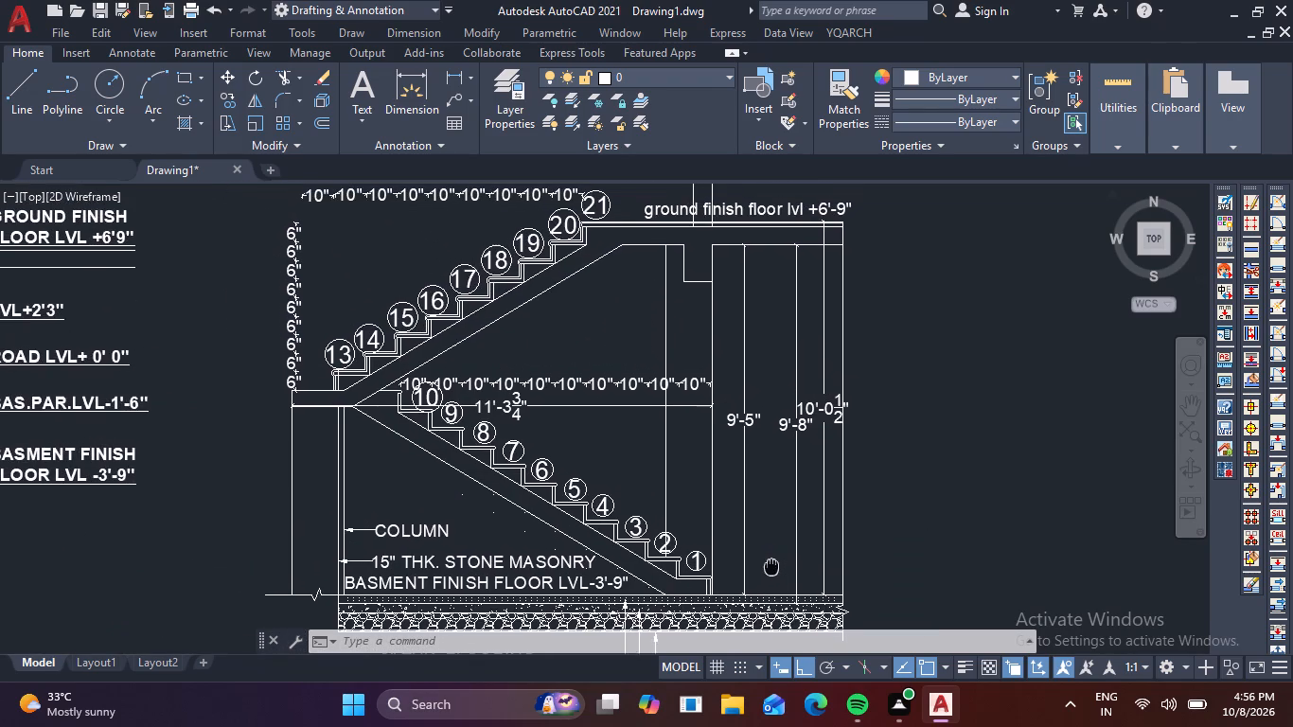
middle_drag(771, 567, 772, 567)
middle_drag(775, 573, 788, 580)
scroll(797, 584, down, 1)
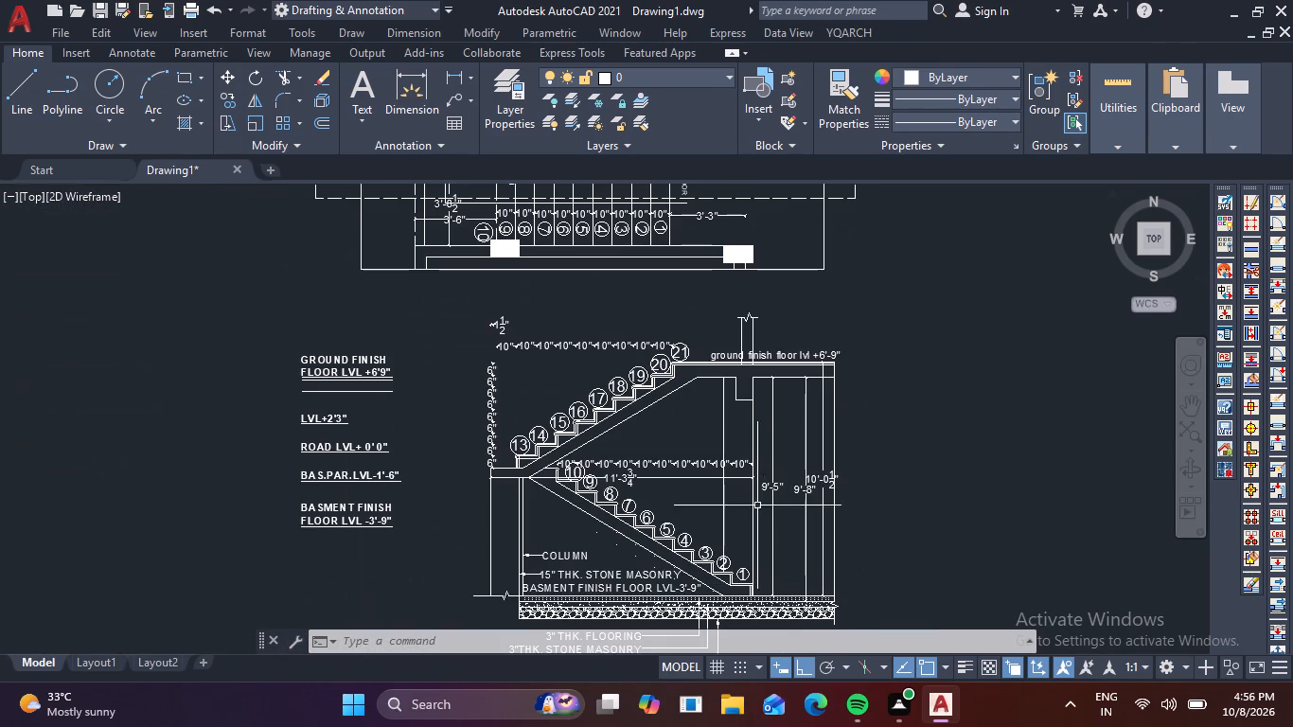
Draw a rectangular frame about 24' by 18' around the staircase section, its level notes and the SECTION AT (J-J) title.
scroll(761, 486, down, 2)
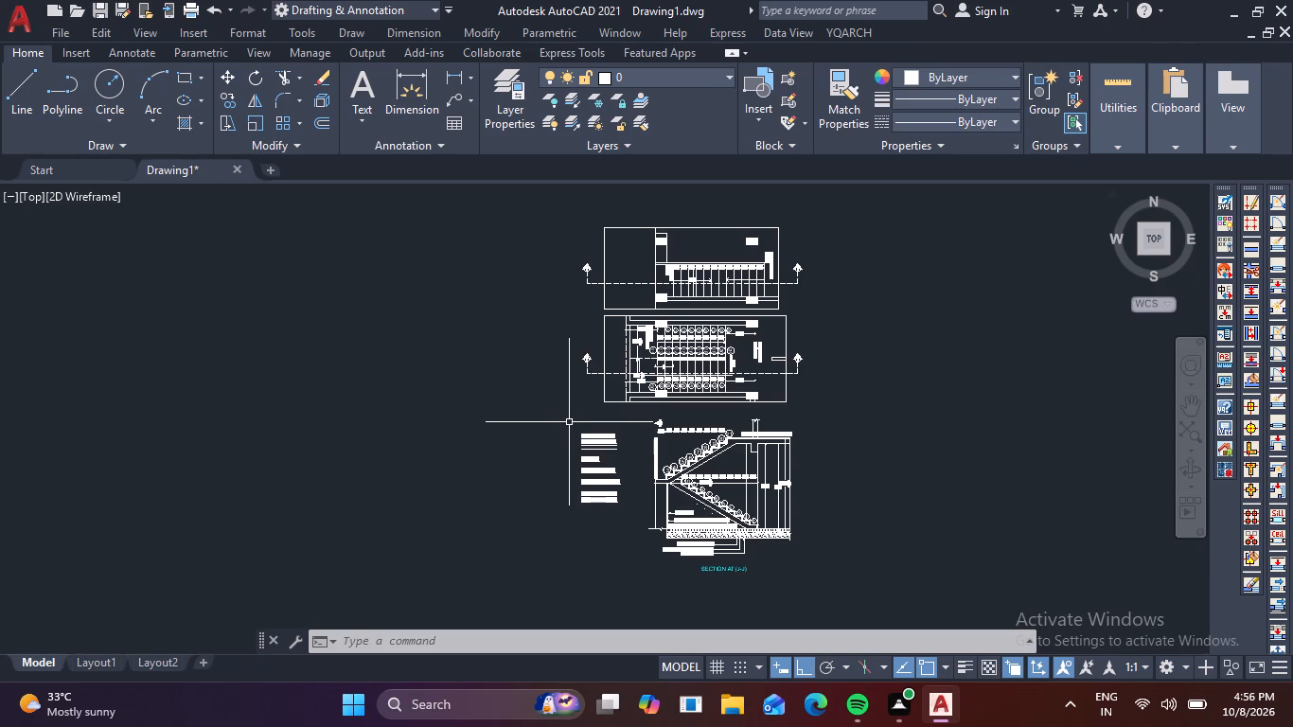
key(r)
key(e)
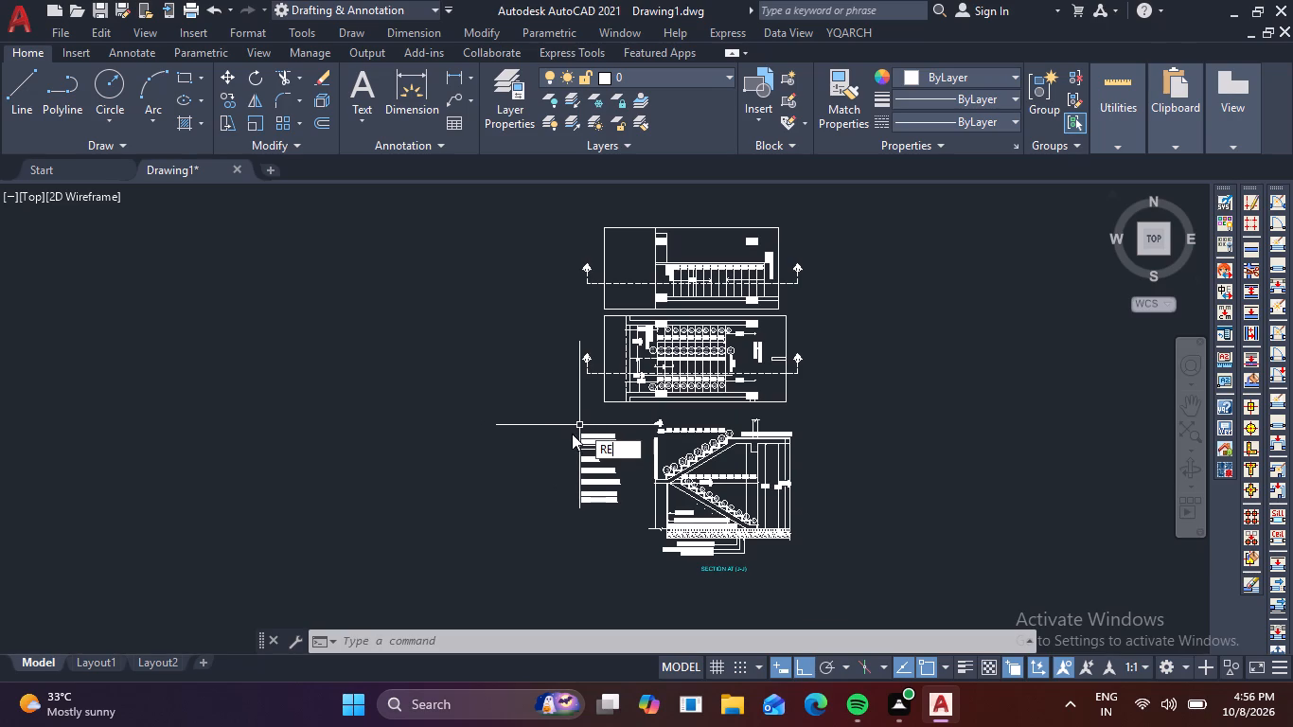
text(C)
key(space)
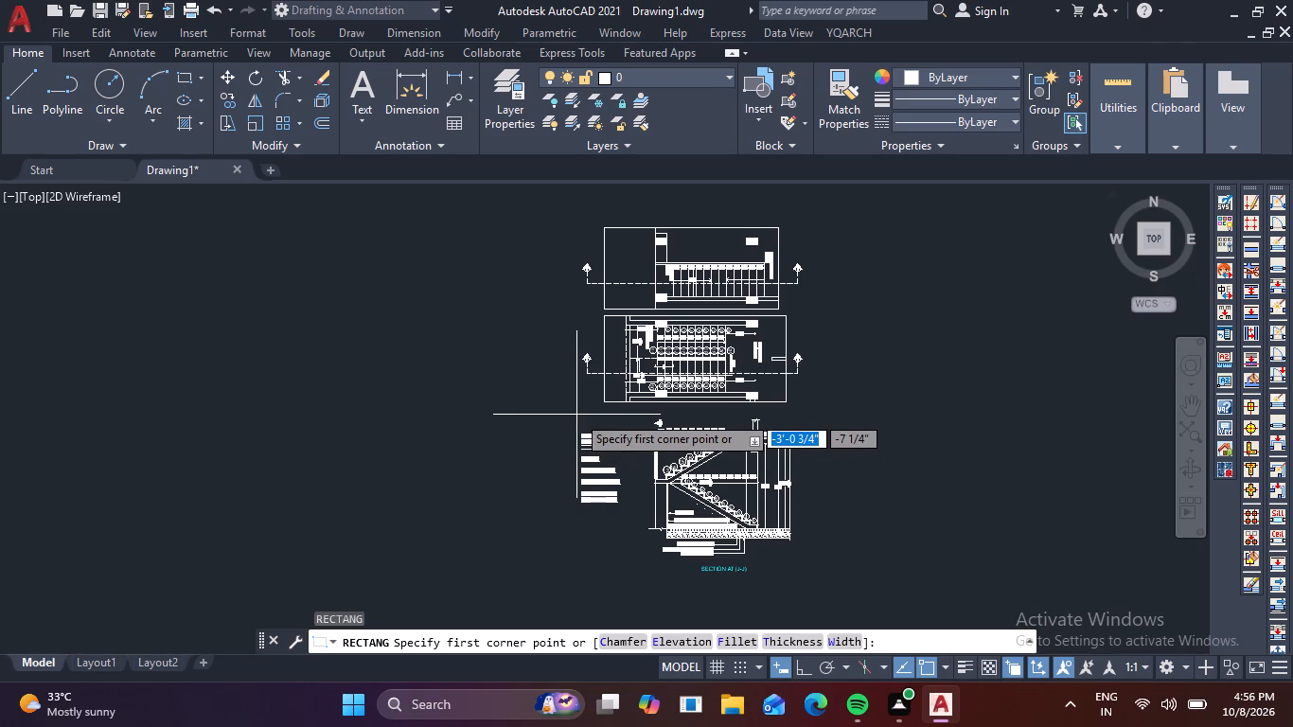
click(576, 415)
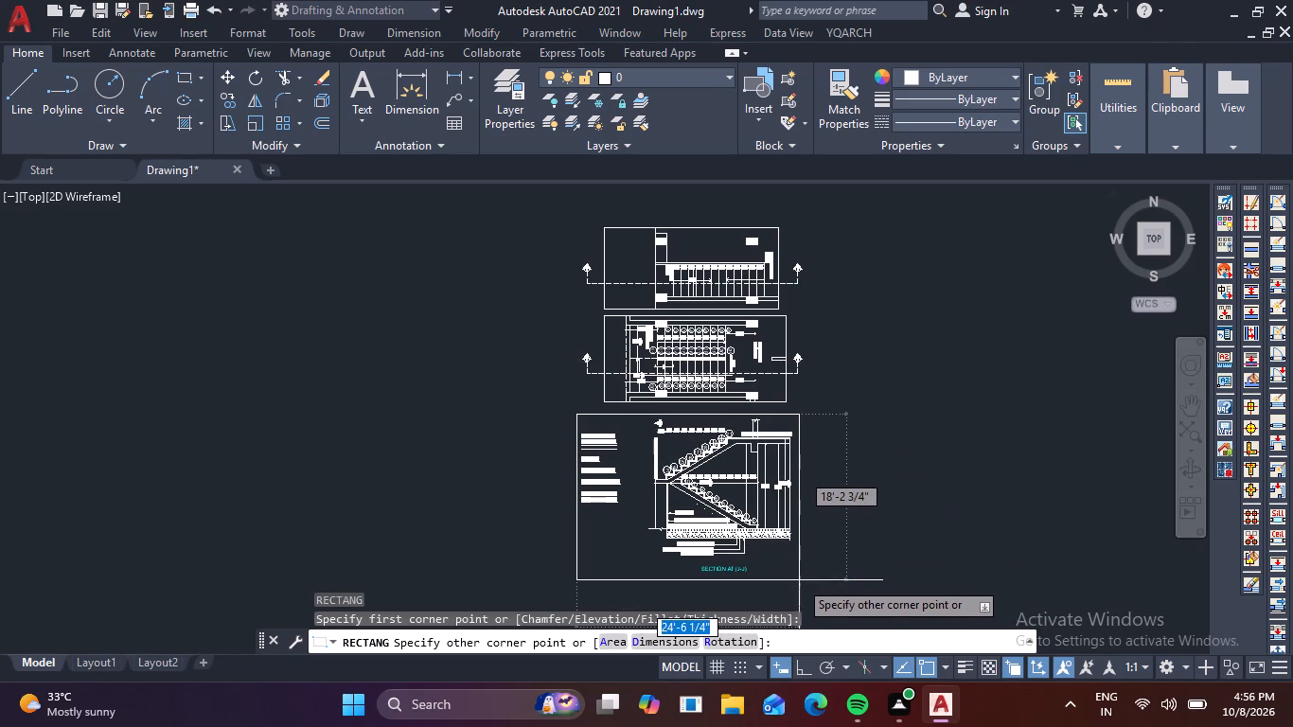
click(796, 581)
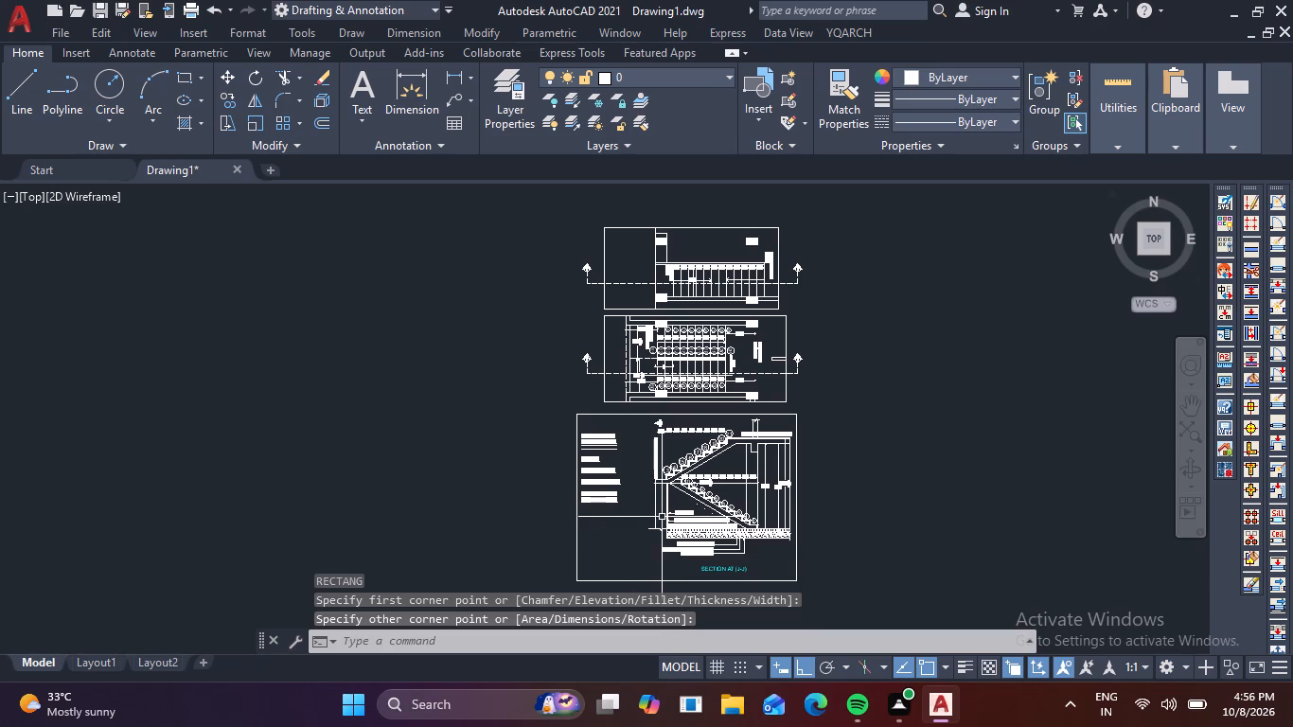
Examine the framed section and both plans, including the area with small dots beneath the lower flight's sloping slab.
scroll(797, 470, up, 2)
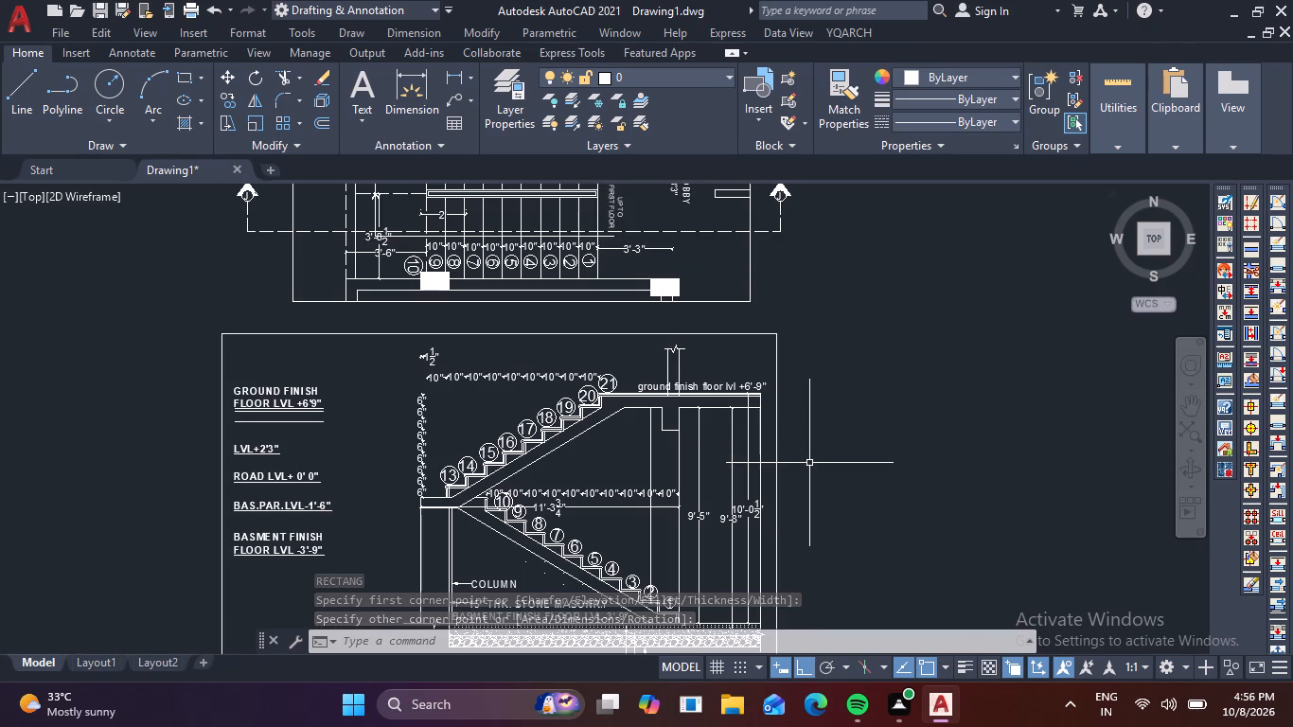
middle_drag(903, 469, 1094, 252)
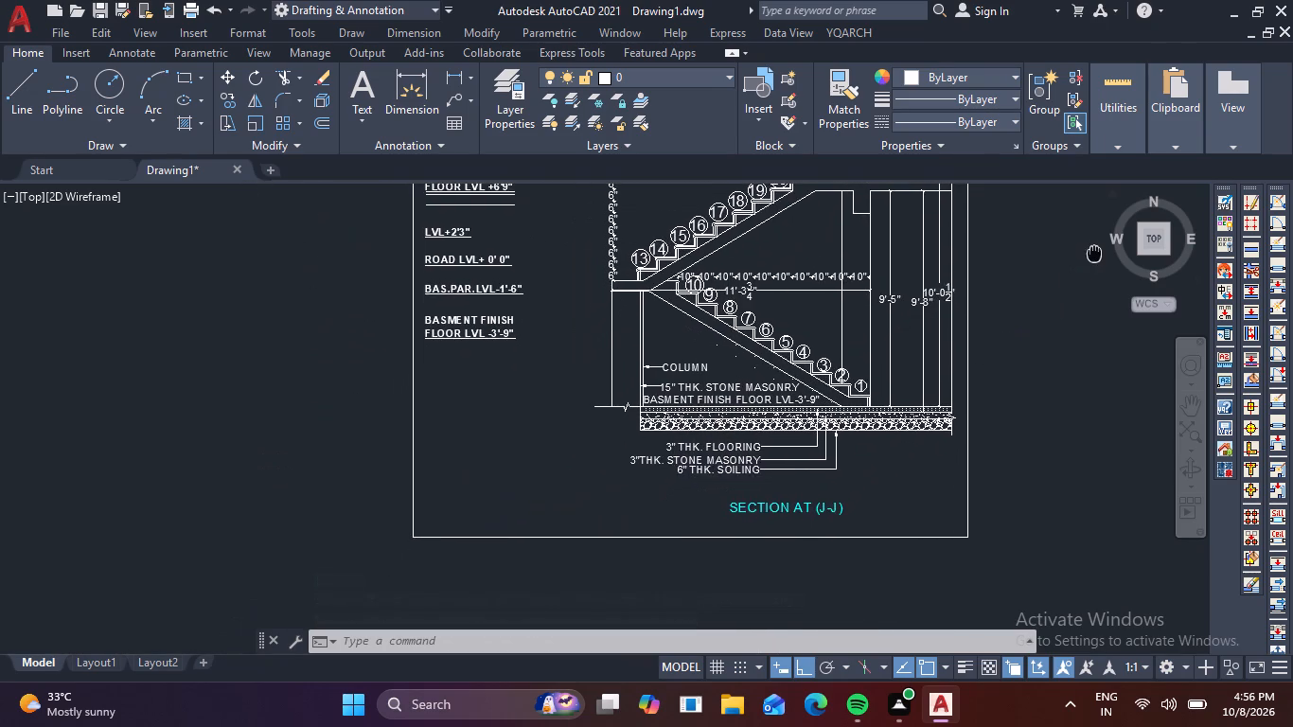
middle_drag(1094, 252, 1212, 589)
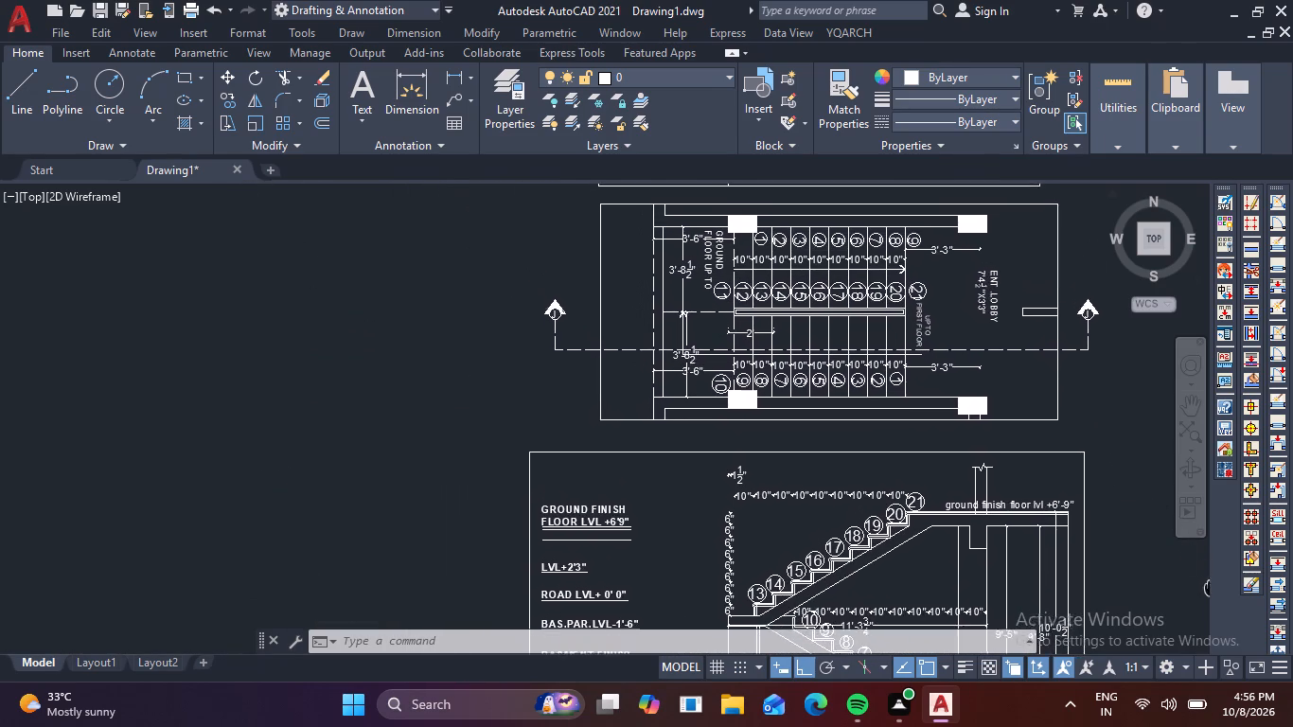
middle_drag(1212, 589, 1183, 613)
middle_click(1183, 613)
middle_click(1183, 613)
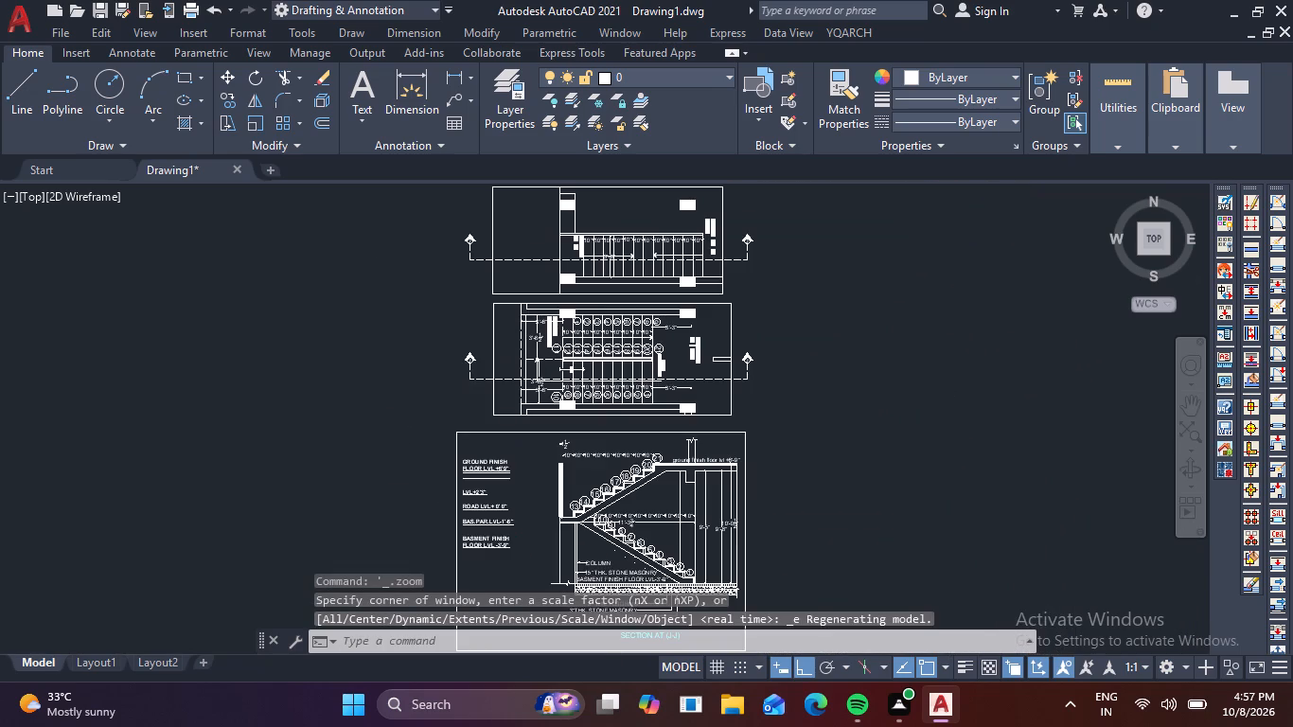
scroll(1013, 518, down, 1)
middle_drag(972, 532, 906, 434)
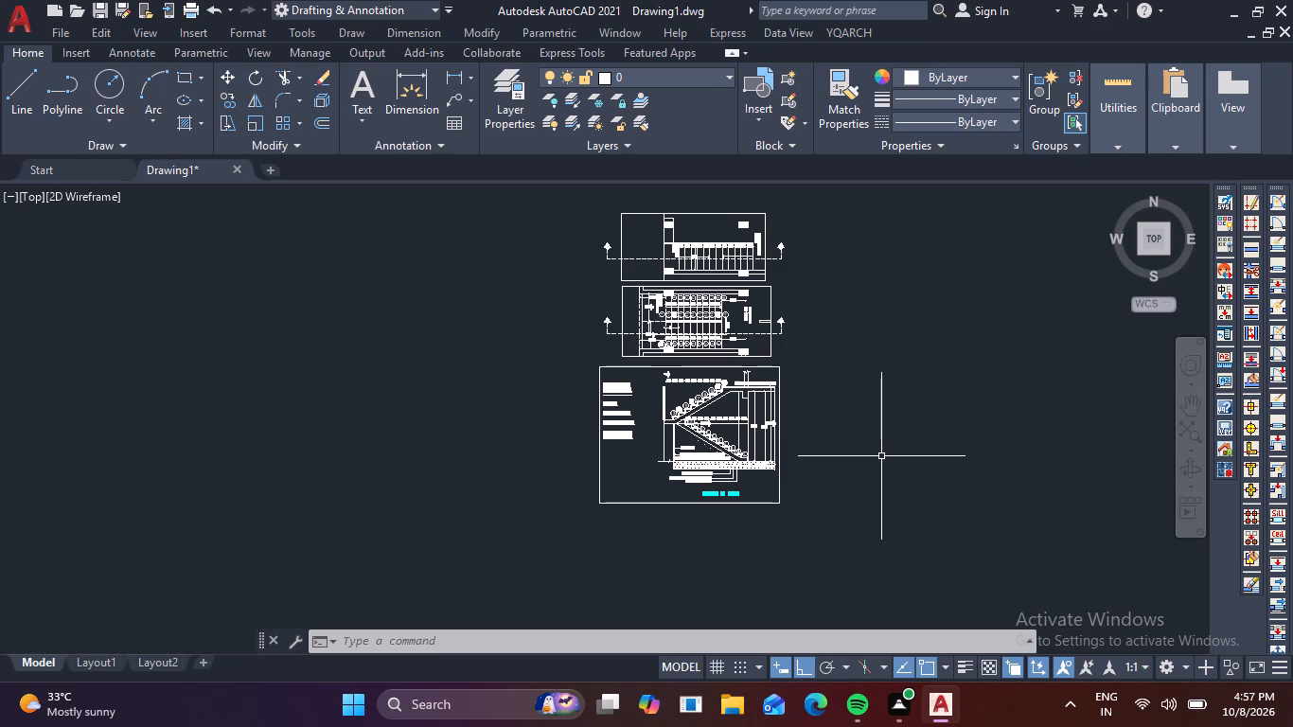
scroll(697, 451, up, 2)
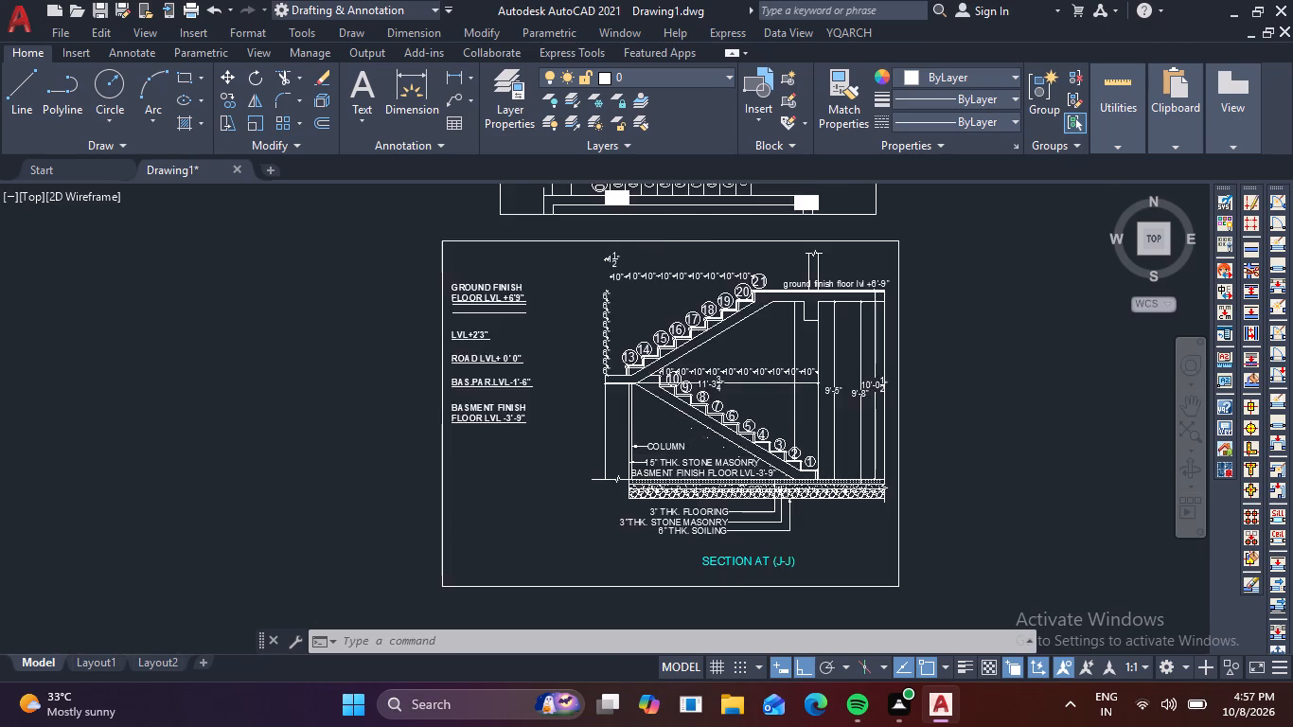
scroll(697, 452, up, 3)
scroll(819, 429, up, 2)
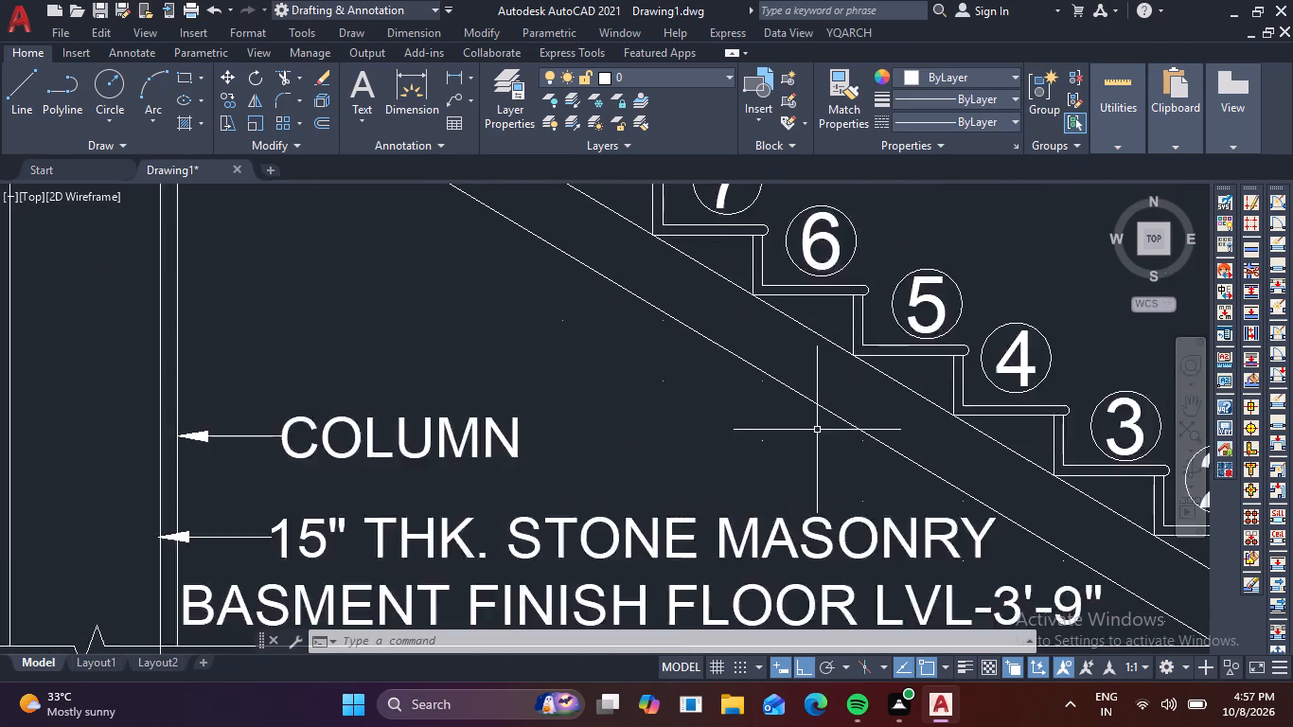
scroll(817, 433, up, 1)
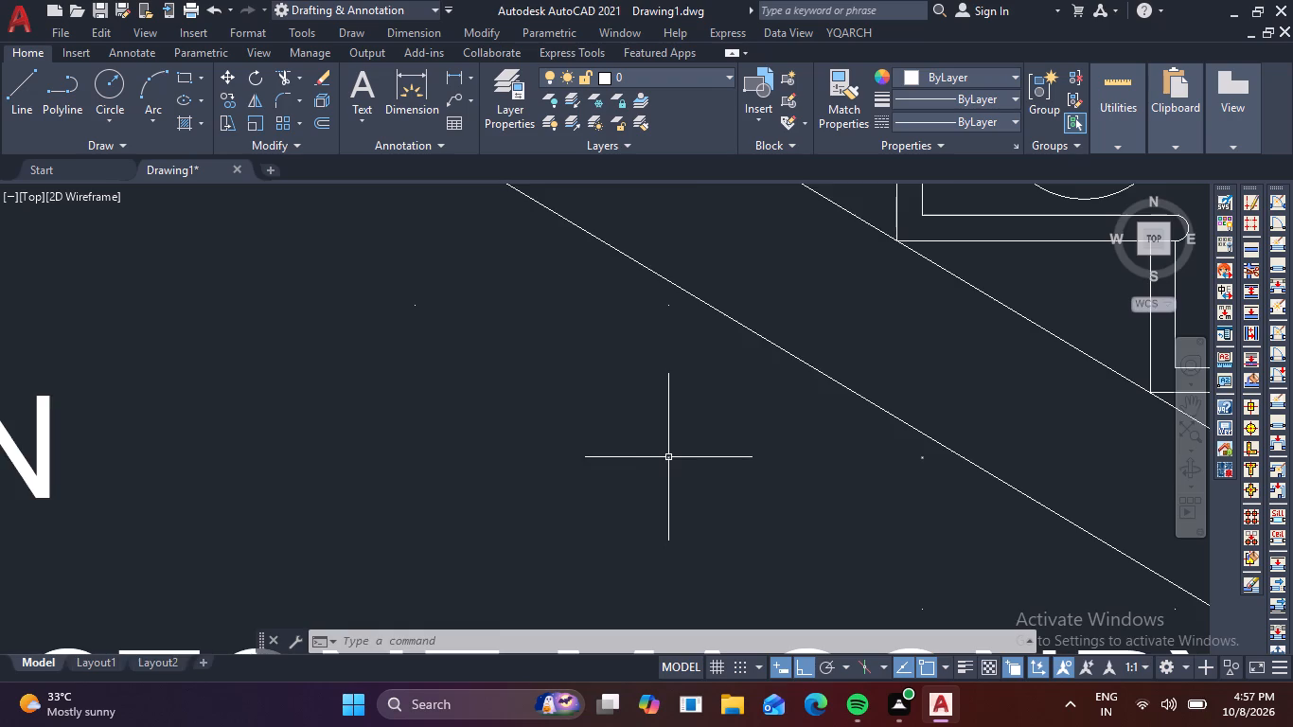
Check which objects the small dots beneath the lower flight's sloping slab belong to, then clear the selection.
scroll(668, 457, up, 2)
scroll(663, 505, down, 3)
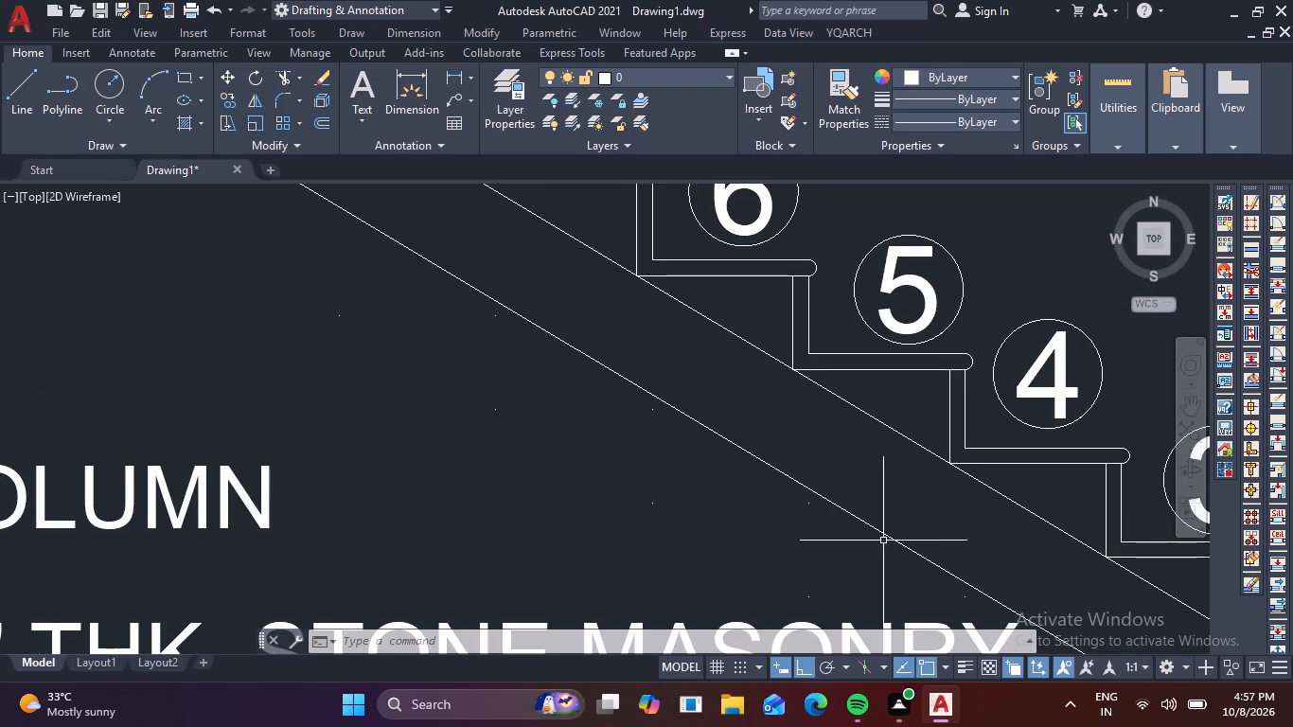
middle_drag(860, 575, 805, 560)
click(594, 489)
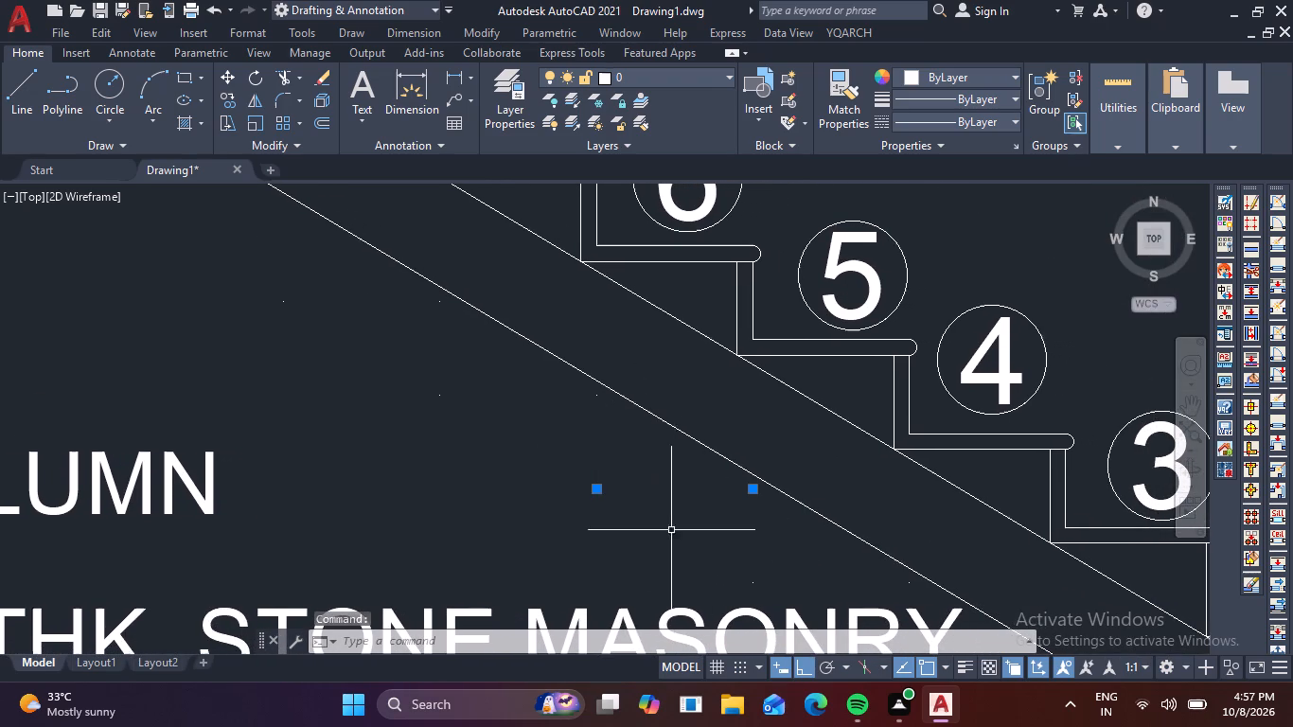
scroll(656, 548, down, 2)
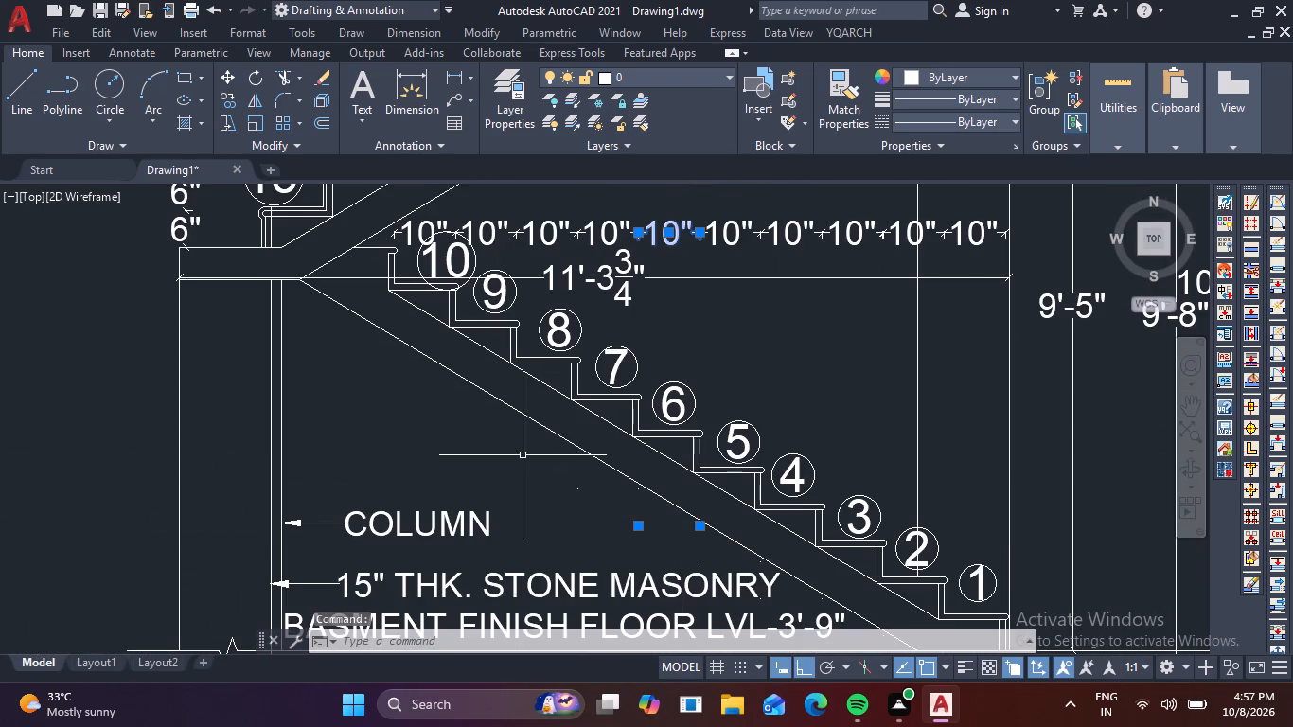
click(519, 453)
click(511, 453)
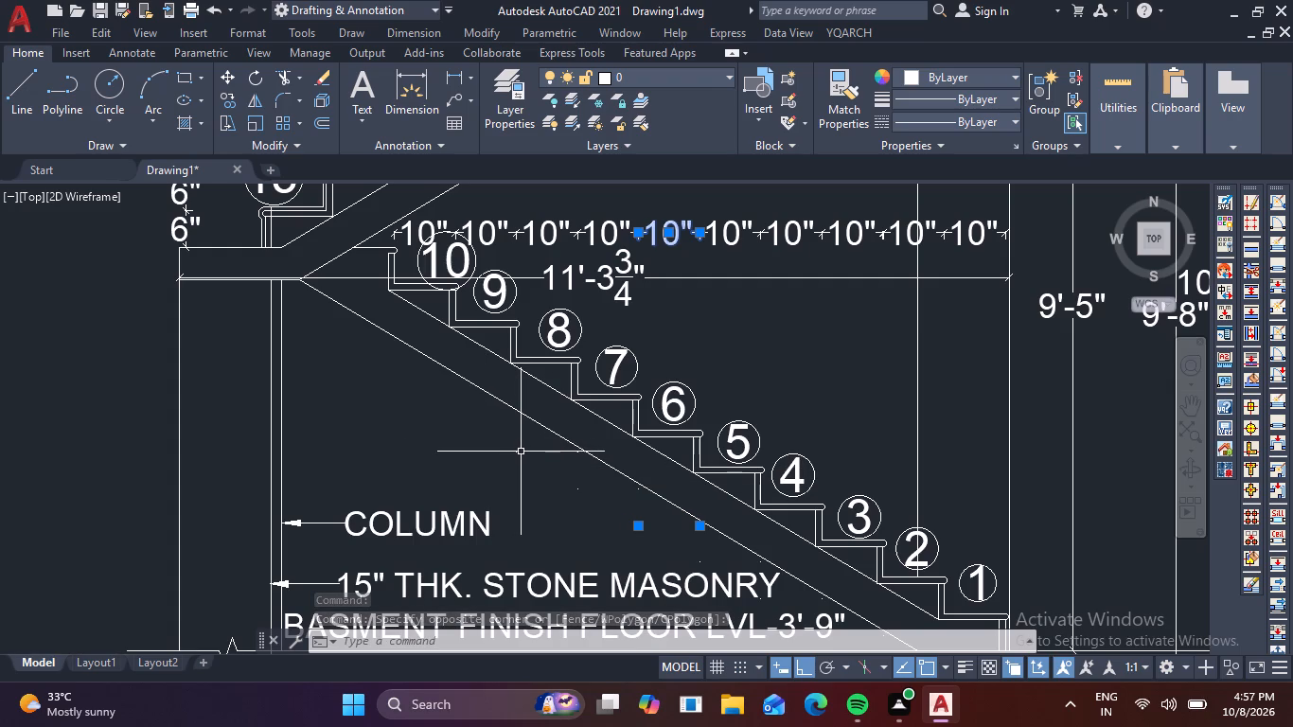
click(517, 452)
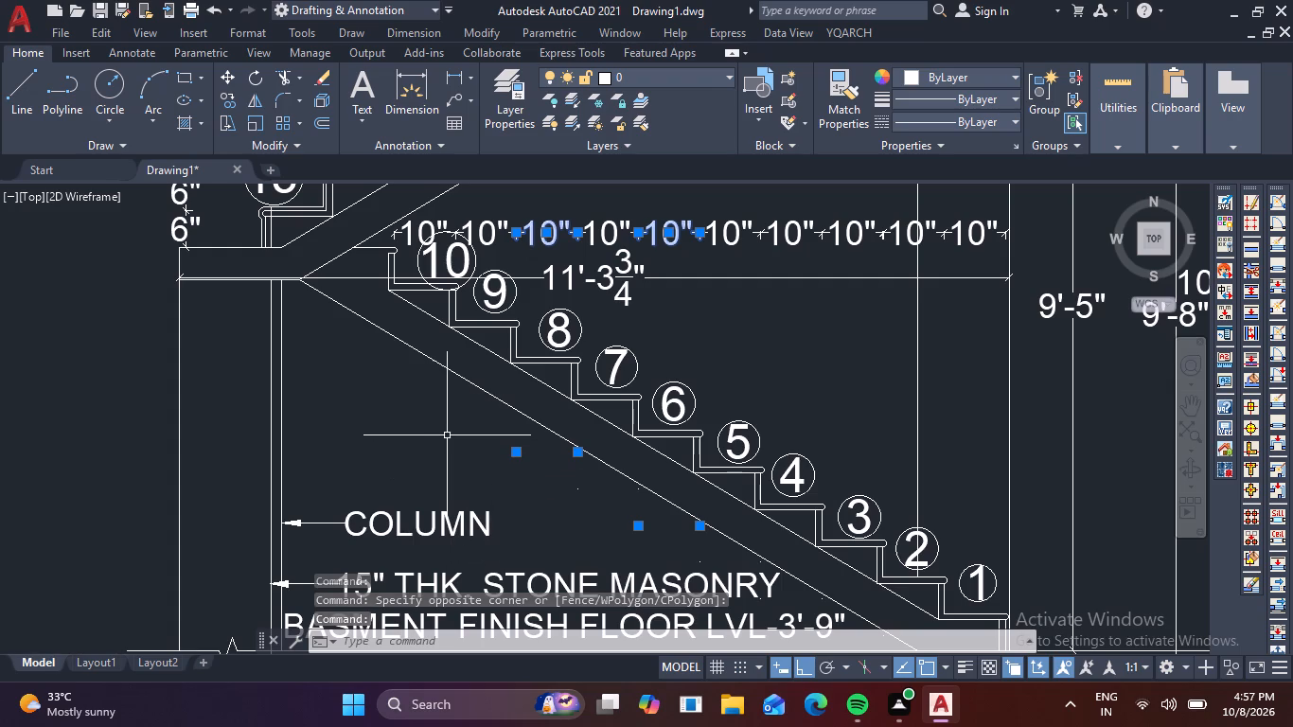
click(244, 361)
click(251, 358)
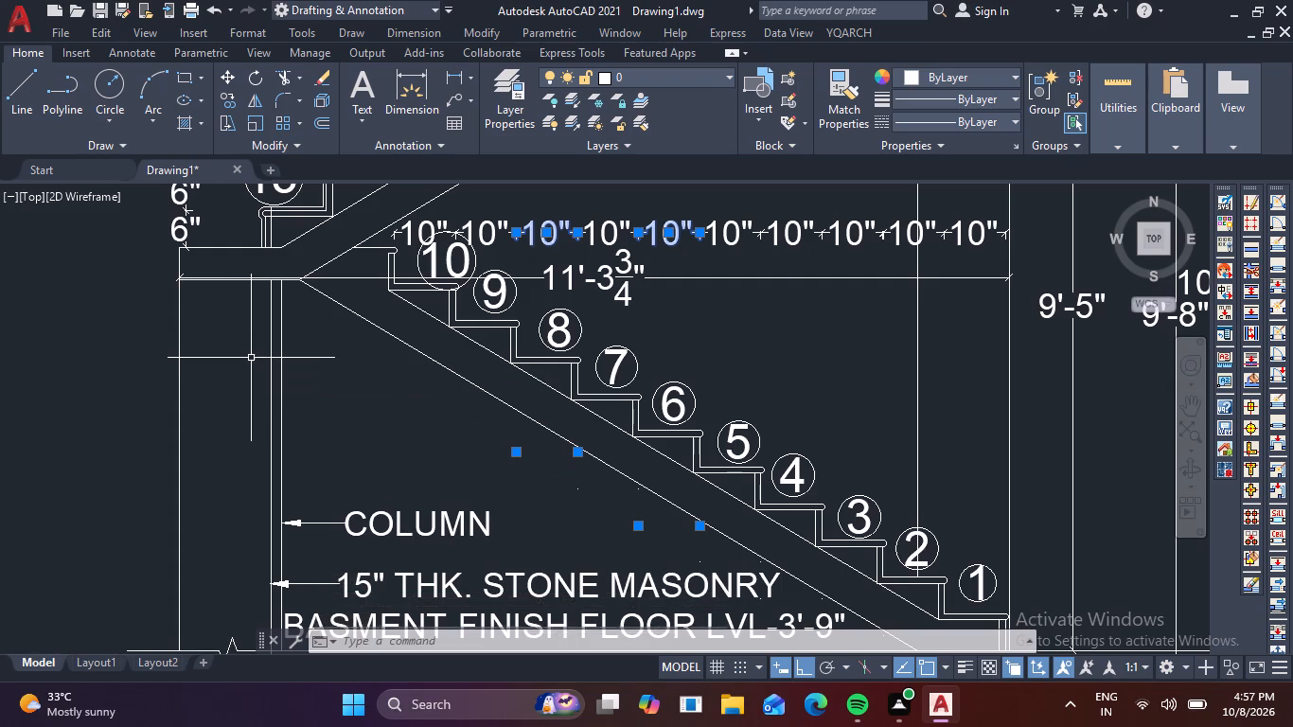
click(245, 357)
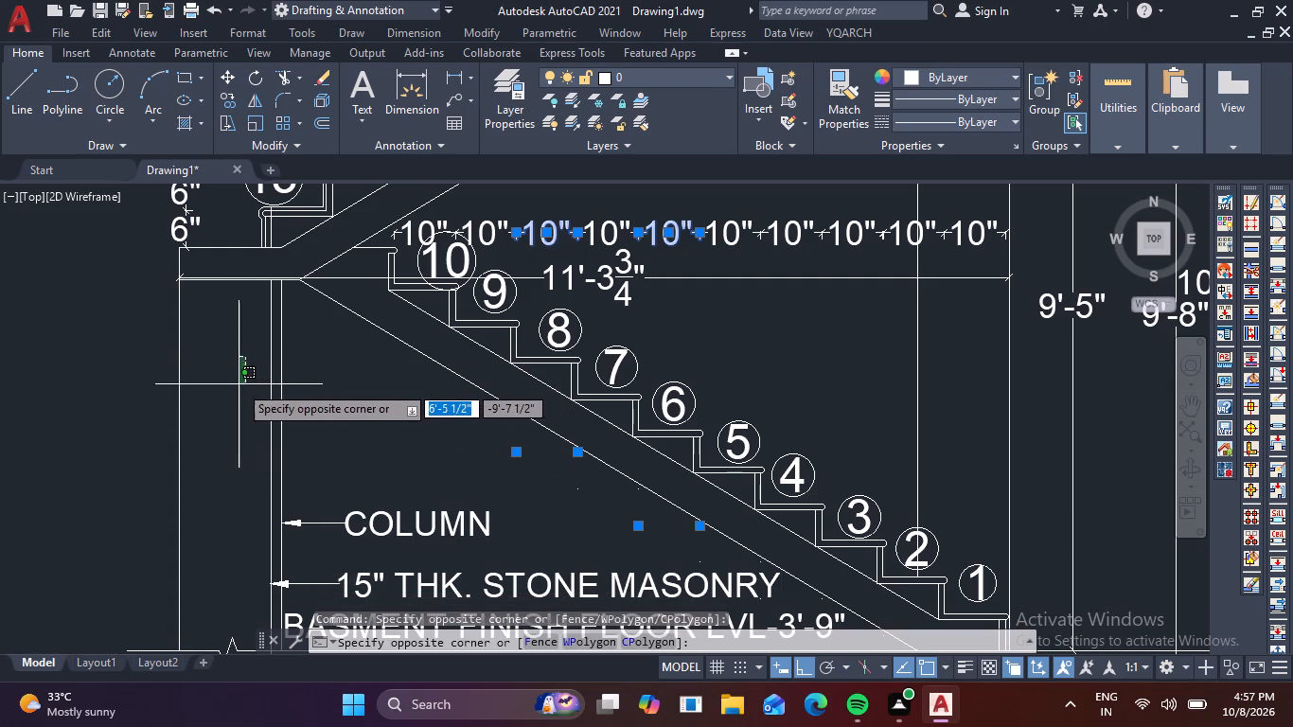
click(206, 368)
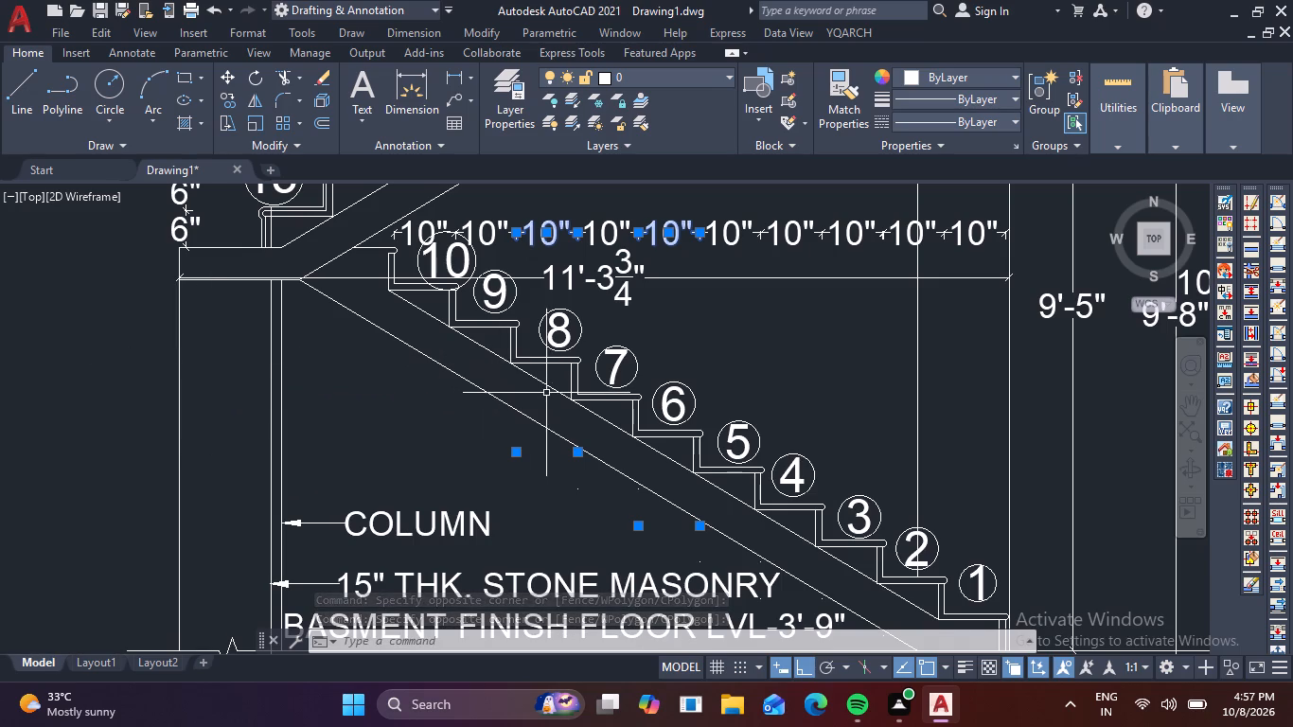
key(Escape)
Examine both staircase plans, including the step numbers, 10" treads, landing dimensions and the J section line.
scroll(726, 346, down, 3)
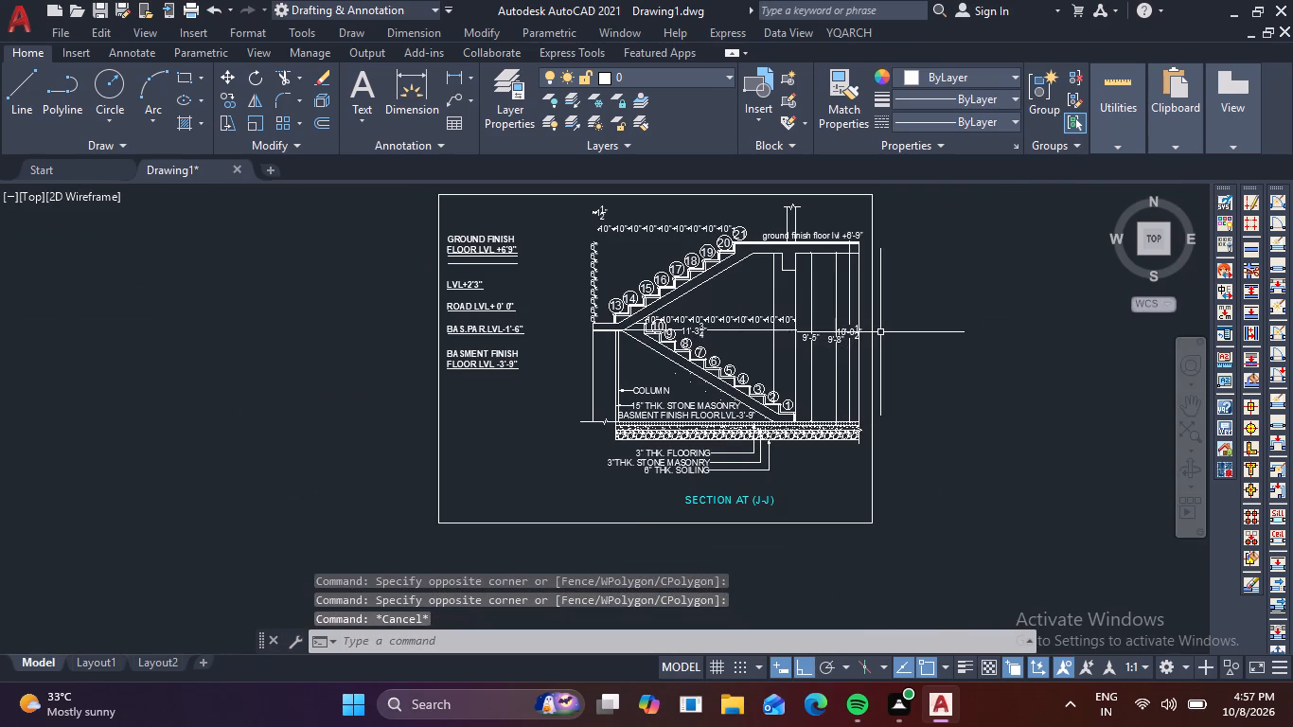
middle_drag(883, 331, 874, 526)
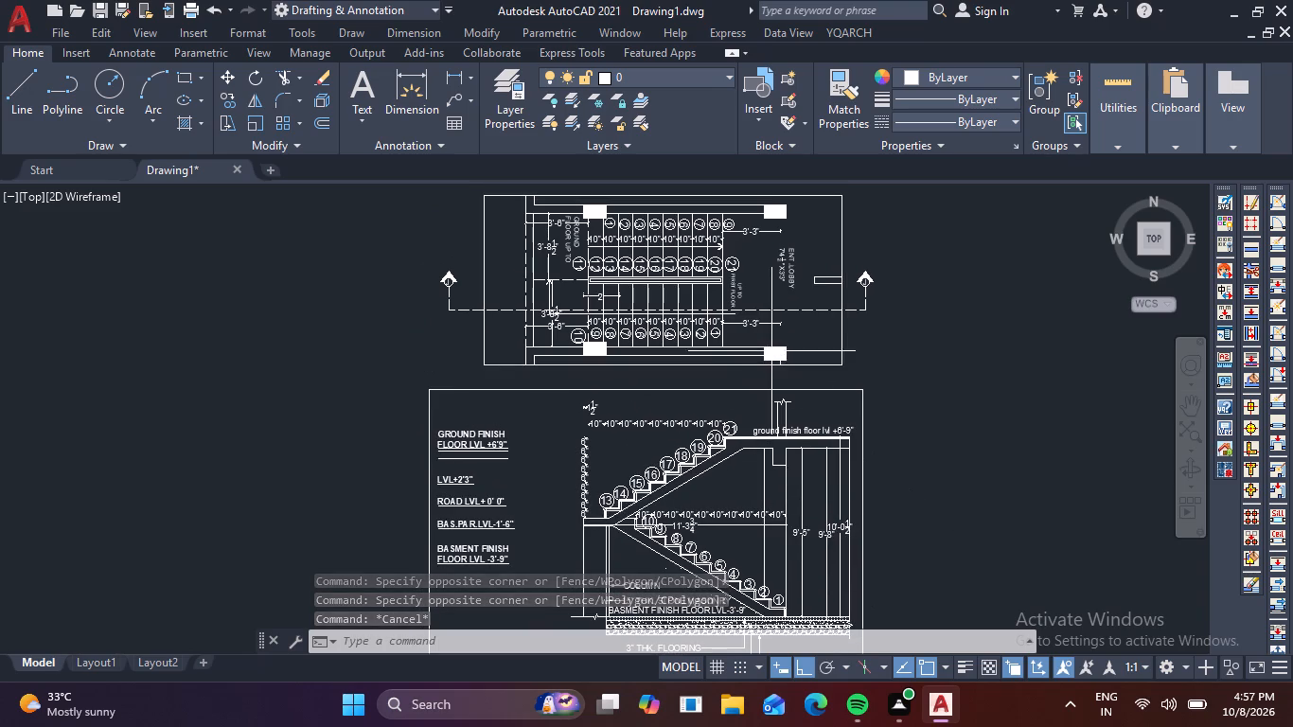
scroll(705, 345, up, 3)
middle_drag(780, 328, 819, 366)
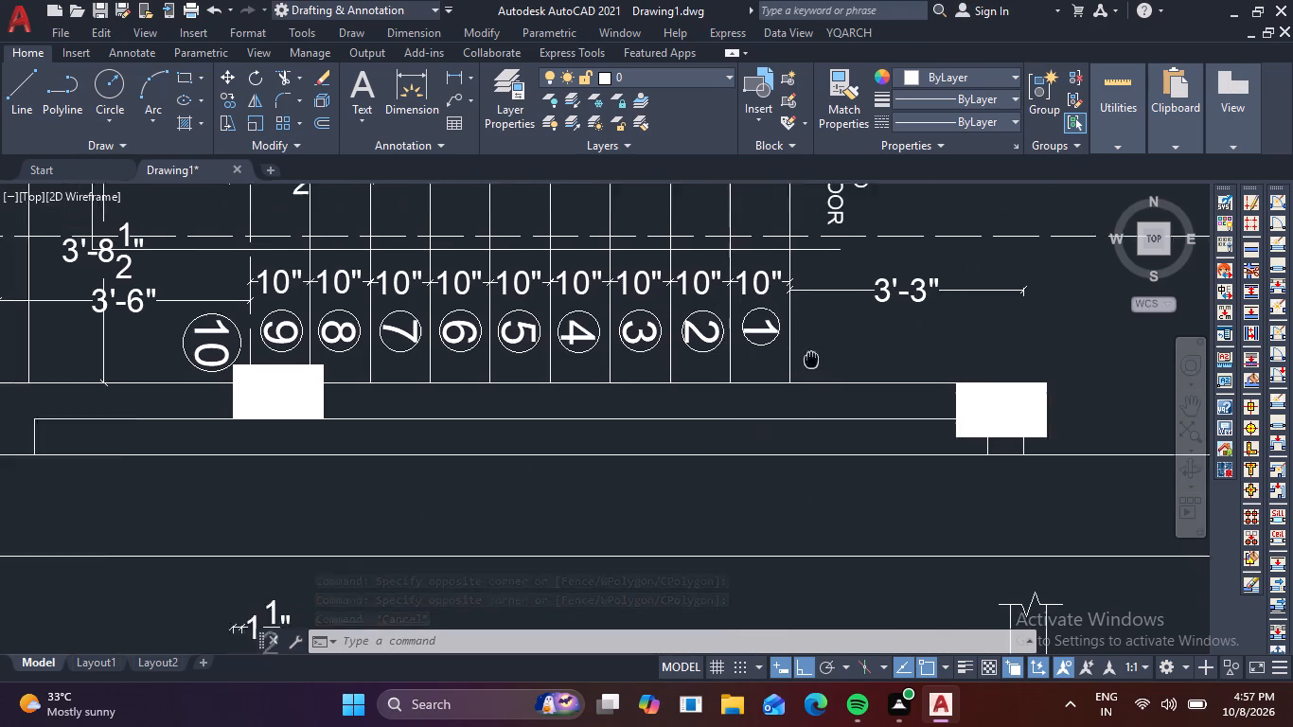
middle_drag(819, 366, 1017, 470)
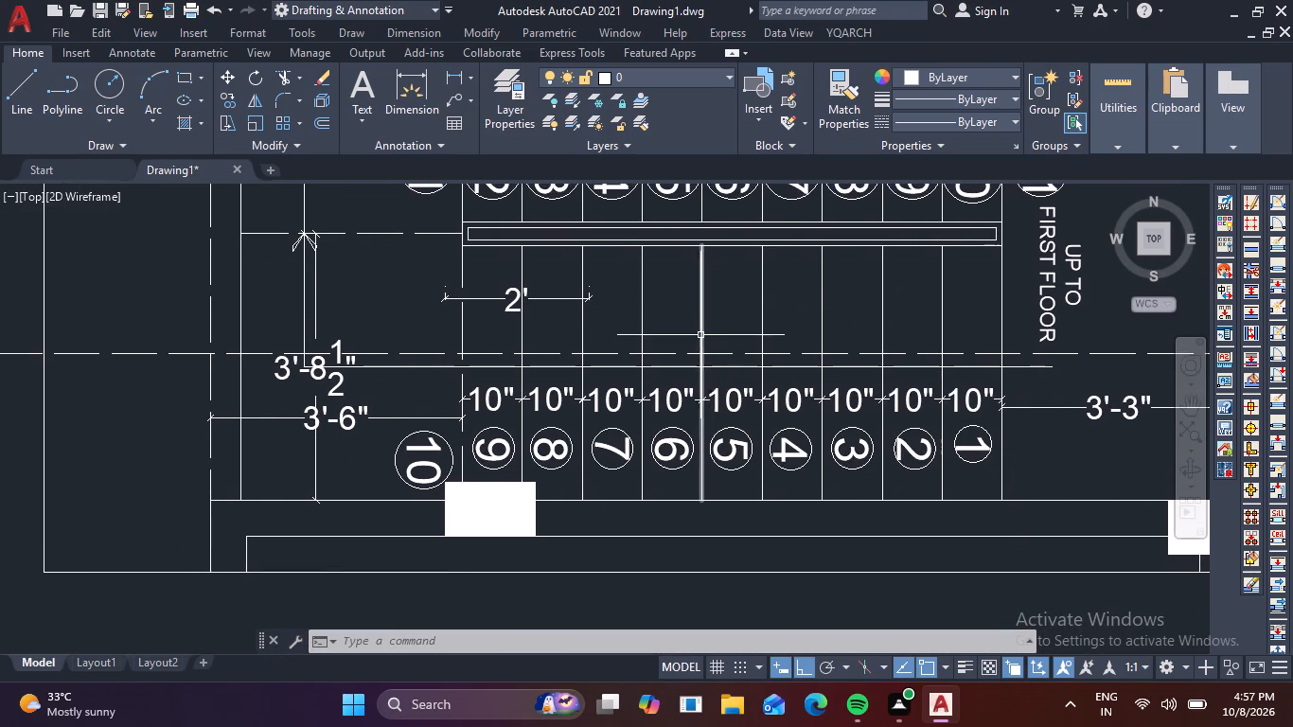
middle_drag(709, 344, 930, 581)
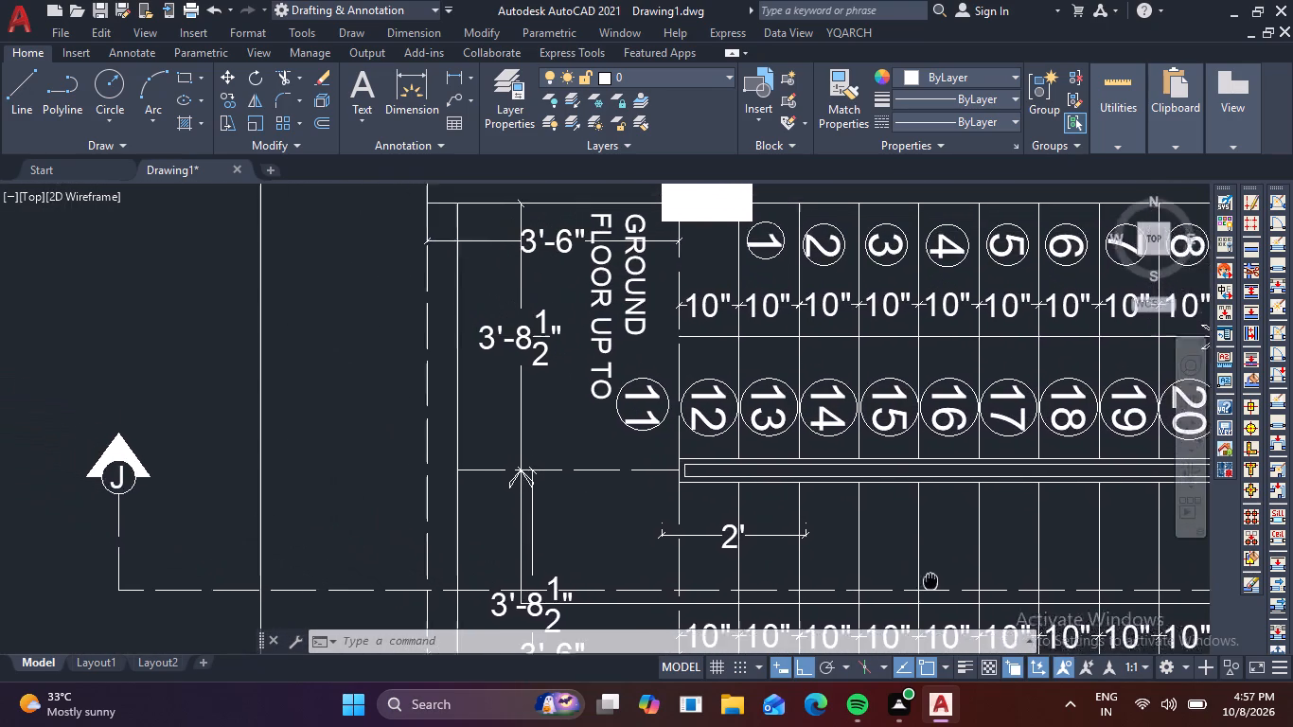
middle_drag(930, 581, 969, 583)
scroll(963, 566, down, 2)
middle_drag(992, 552, 652, 496)
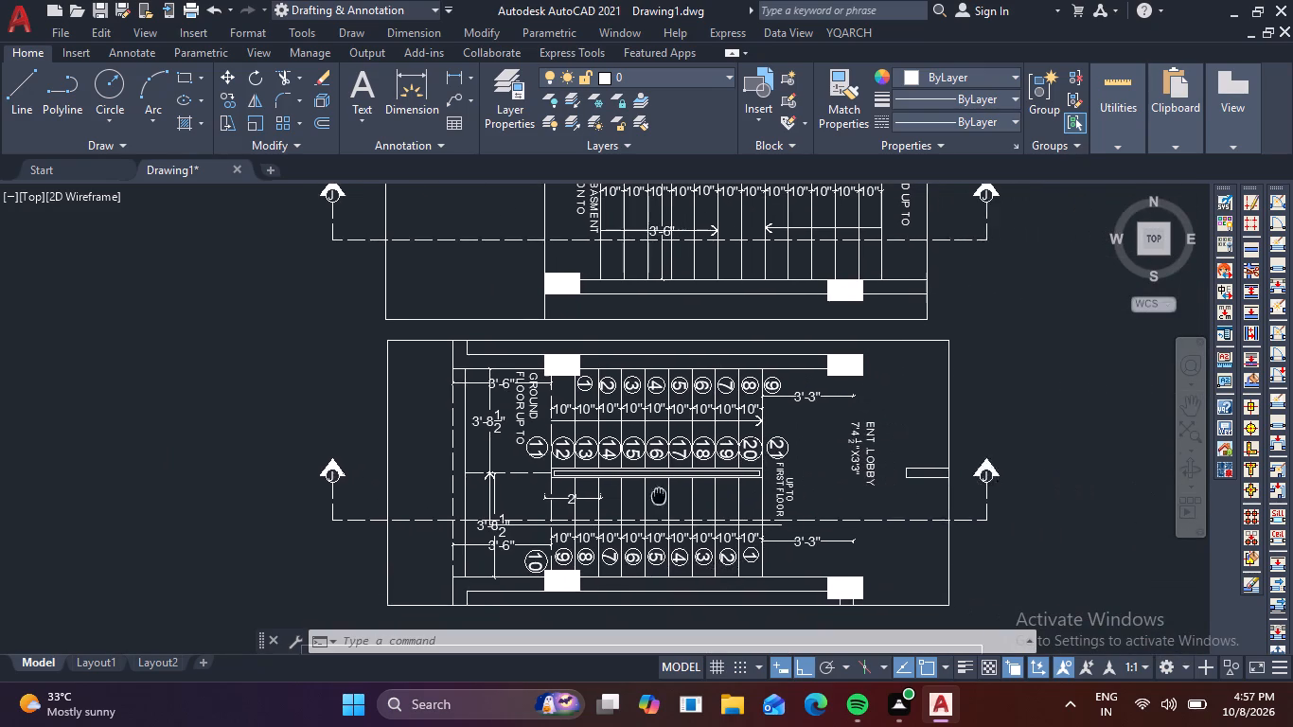
middle_drag(652, 496, 608, 496)
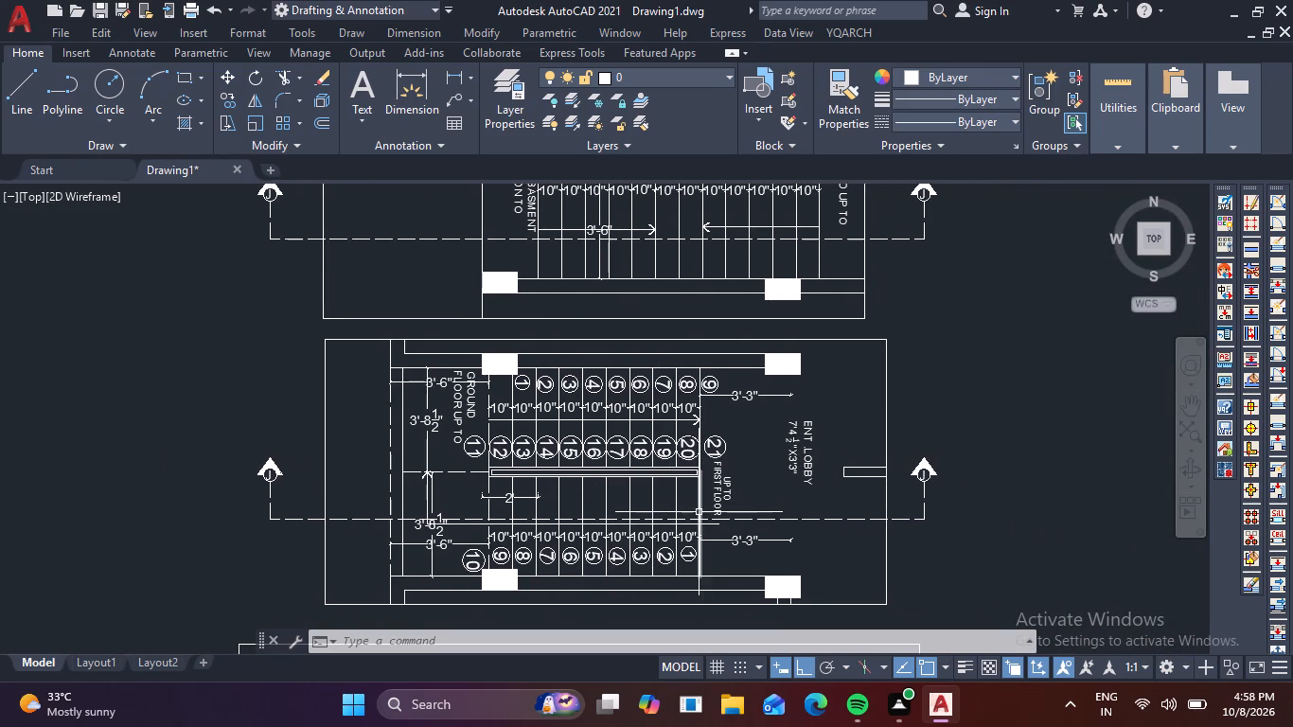
middle_drag(832, 408, 802, 605)
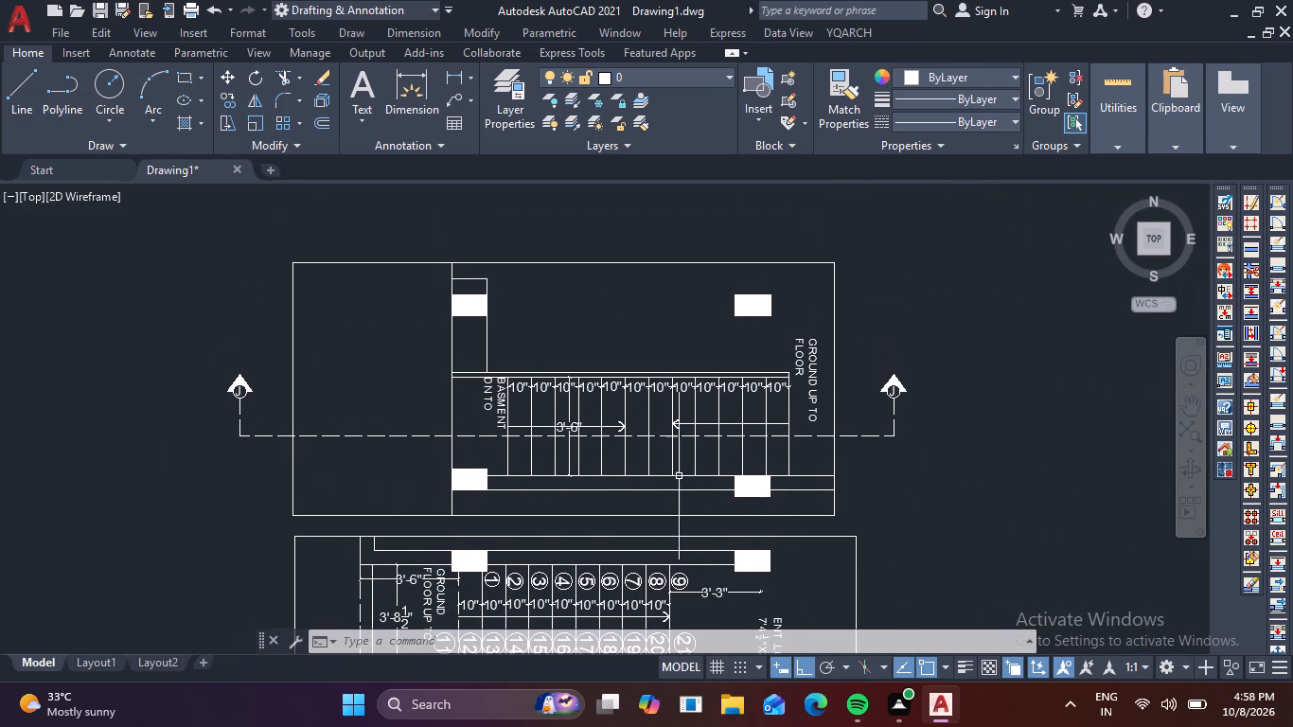
middle_drag(560, 315, 671, 89)
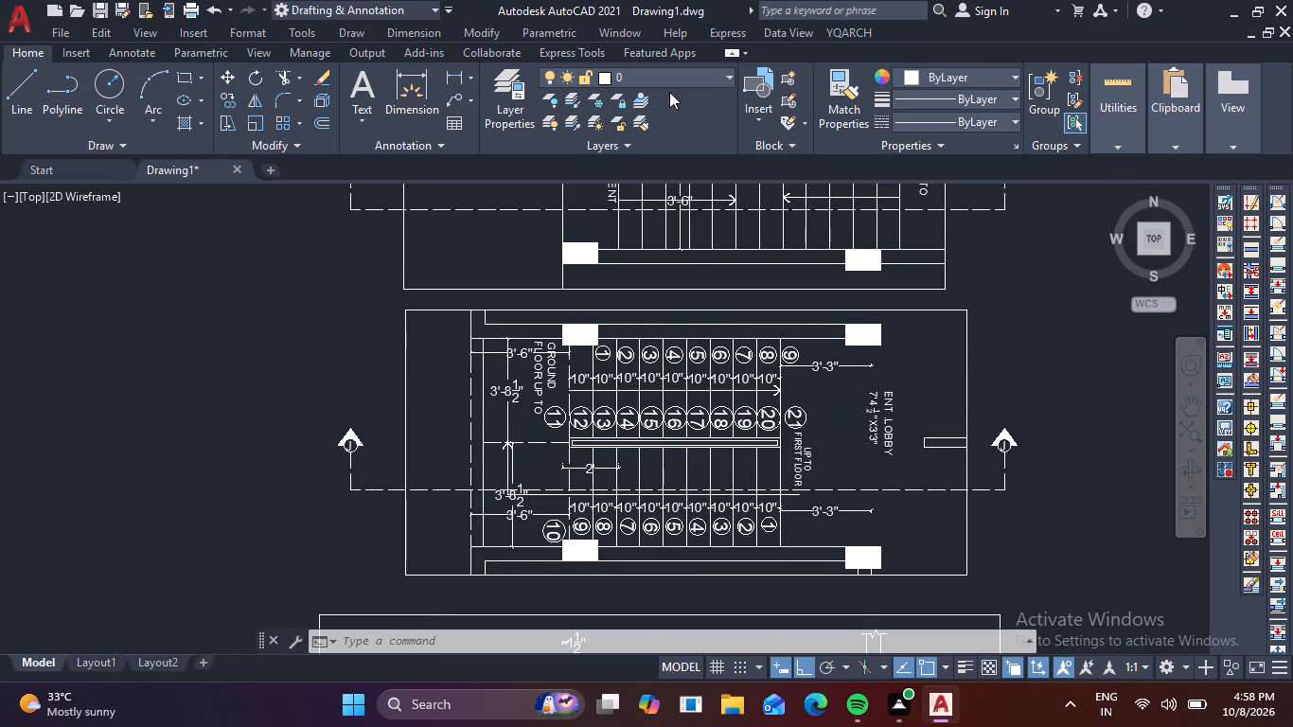
Review the framed section J-J against the plans, covering its level notes, flight dimensions, floor layers and title.
middle_drag(802, 399, 888, 110)
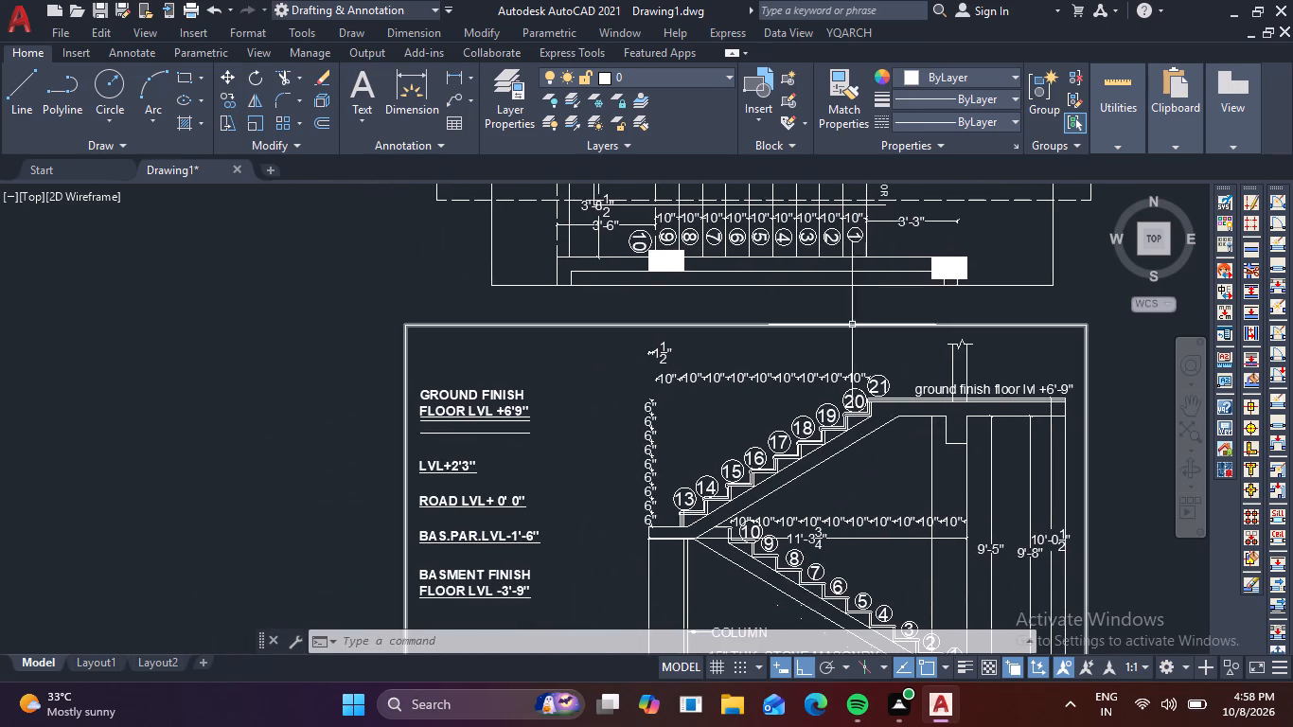
middle_drag(848, 334, 906, 108)
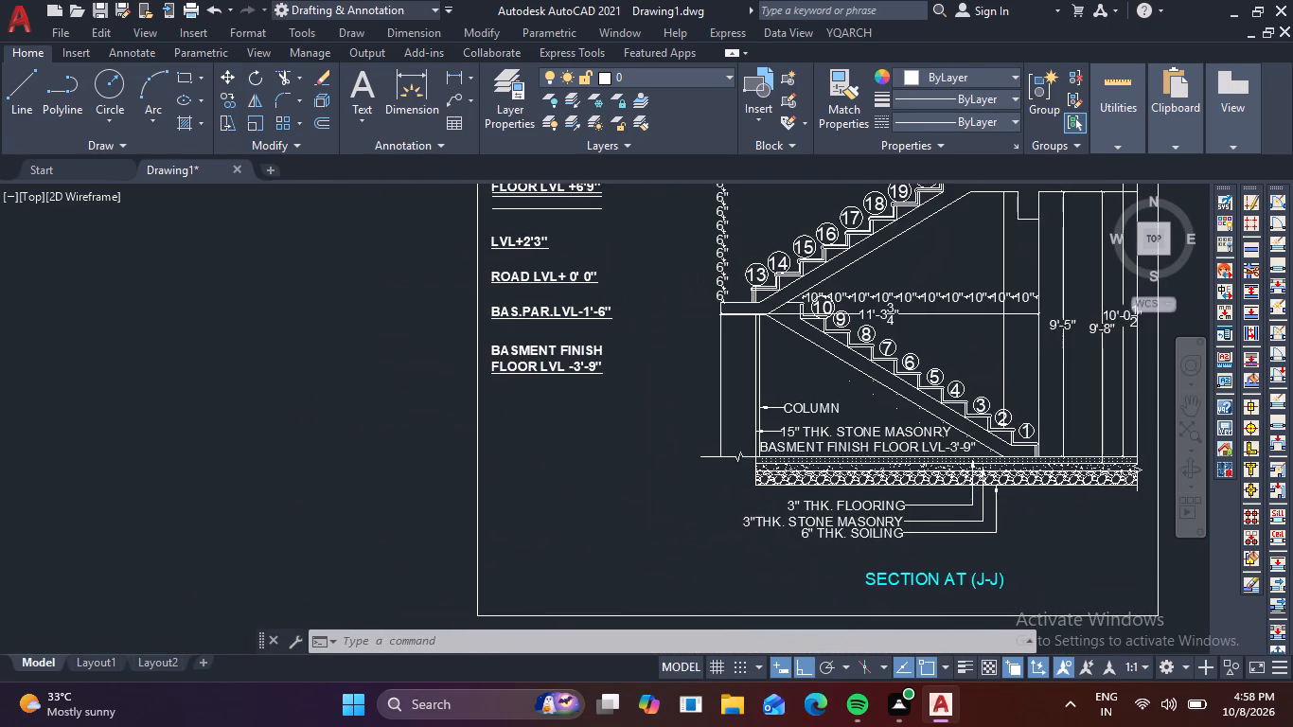
middle_drag(906, 108, 876, 63)
middle_drag(827, 269, 872, 205)
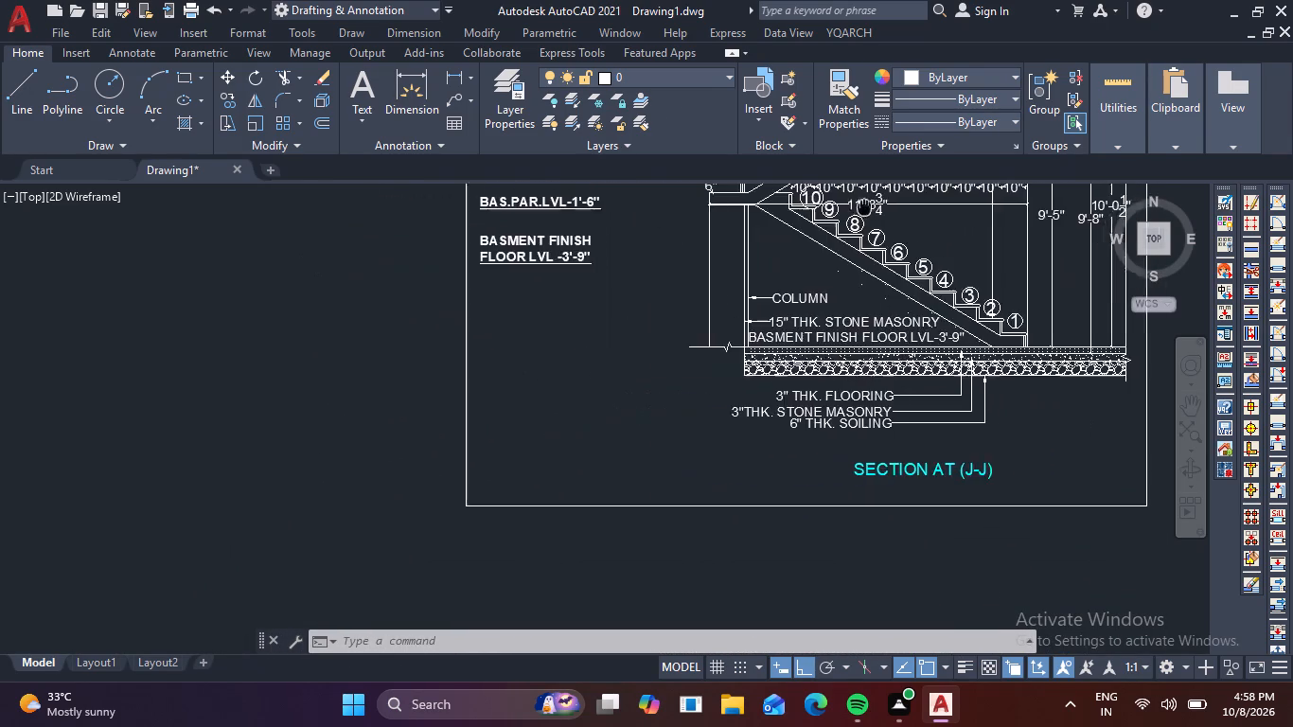
middle_drag(872, 205, 757, 43)
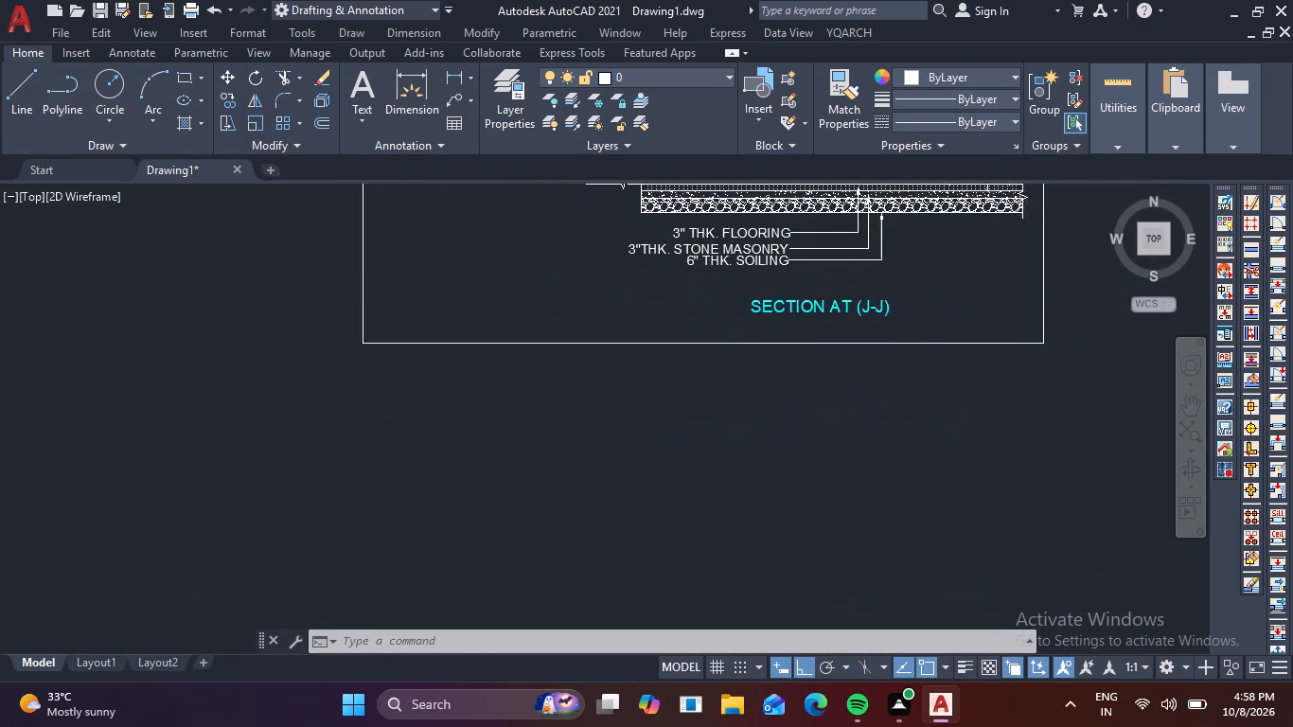
middle_drag(757, 43, 821, 17)
middle_drag(806, 17, 871, 0)
scroll(823, 237, down, 3)
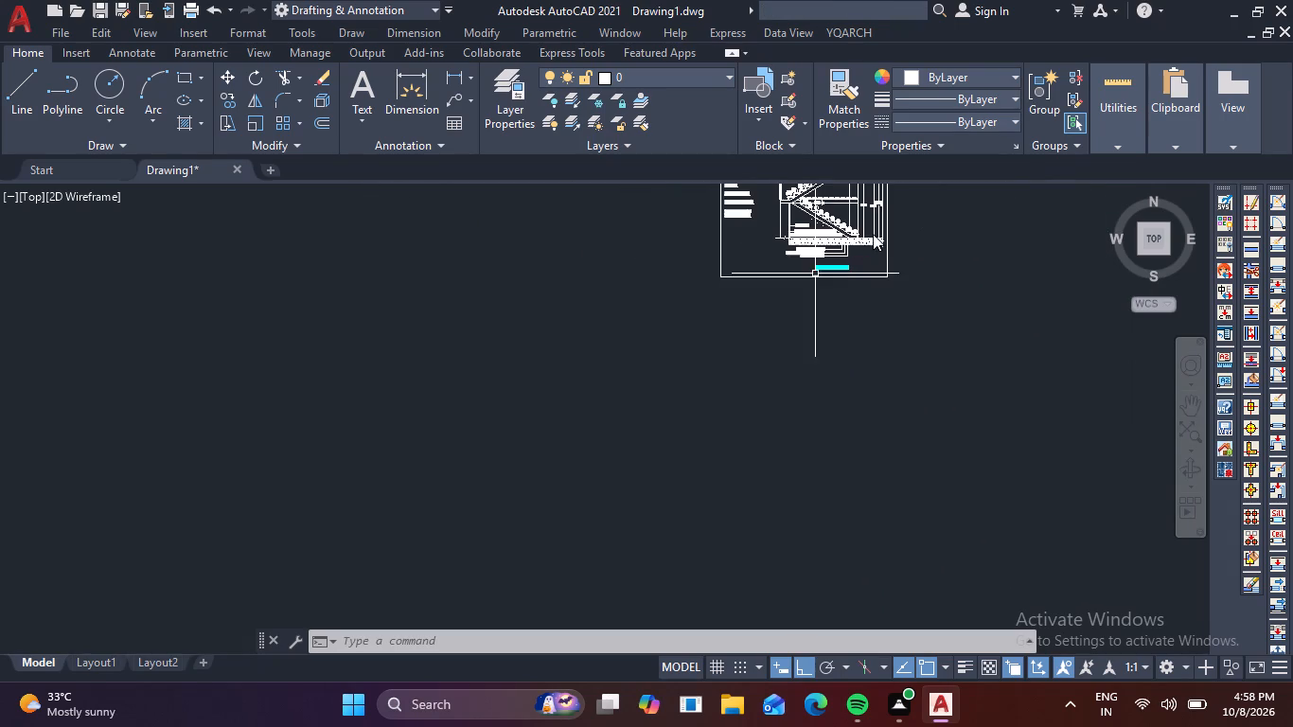
middle_drag(827, 304, 786, 423)
middle_drag(861, 319, 747, 595)
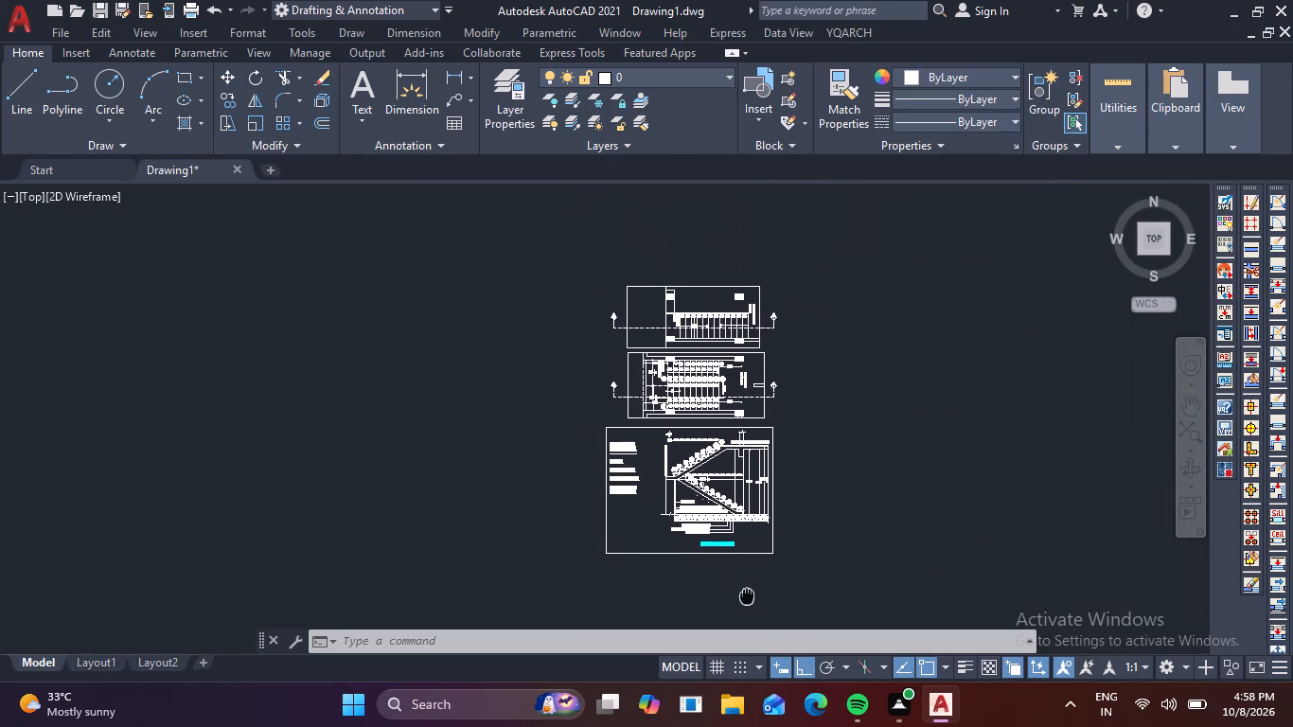
middle_drag(747, 595, 747, 596)
scroll(726, 482, up, 3)
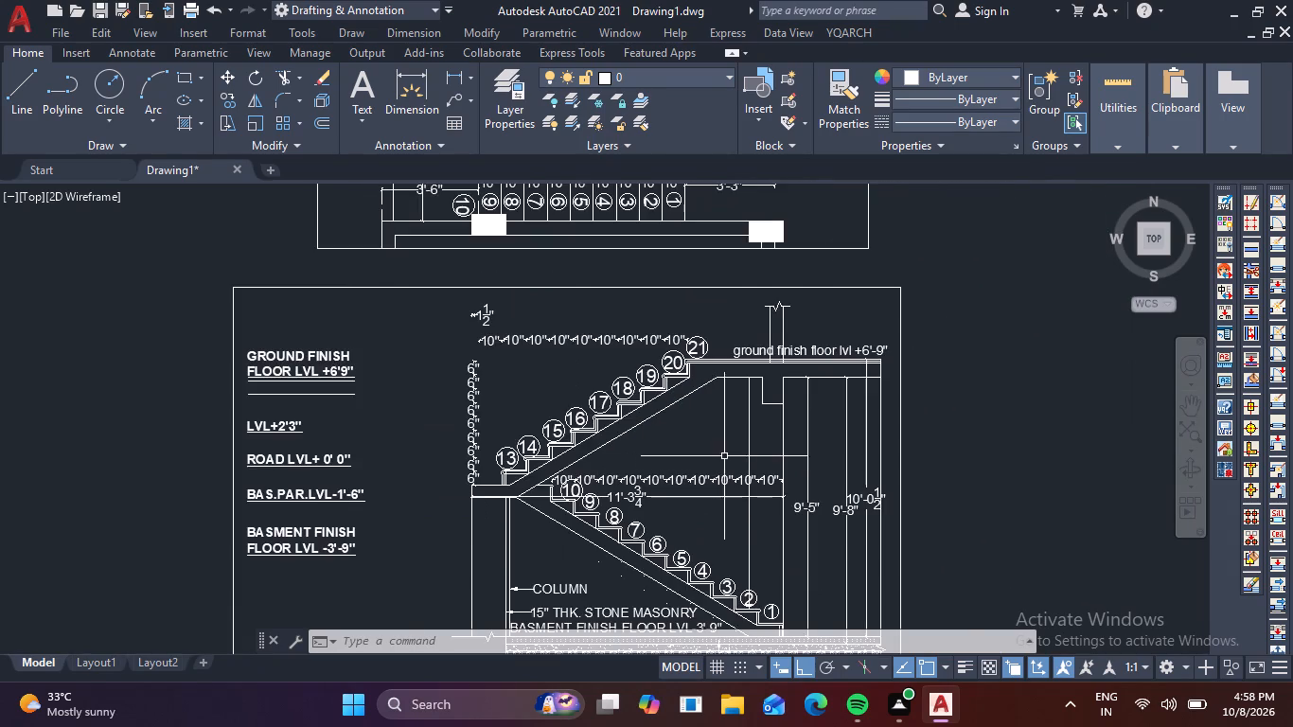
scroll(724, 454, up, 1)
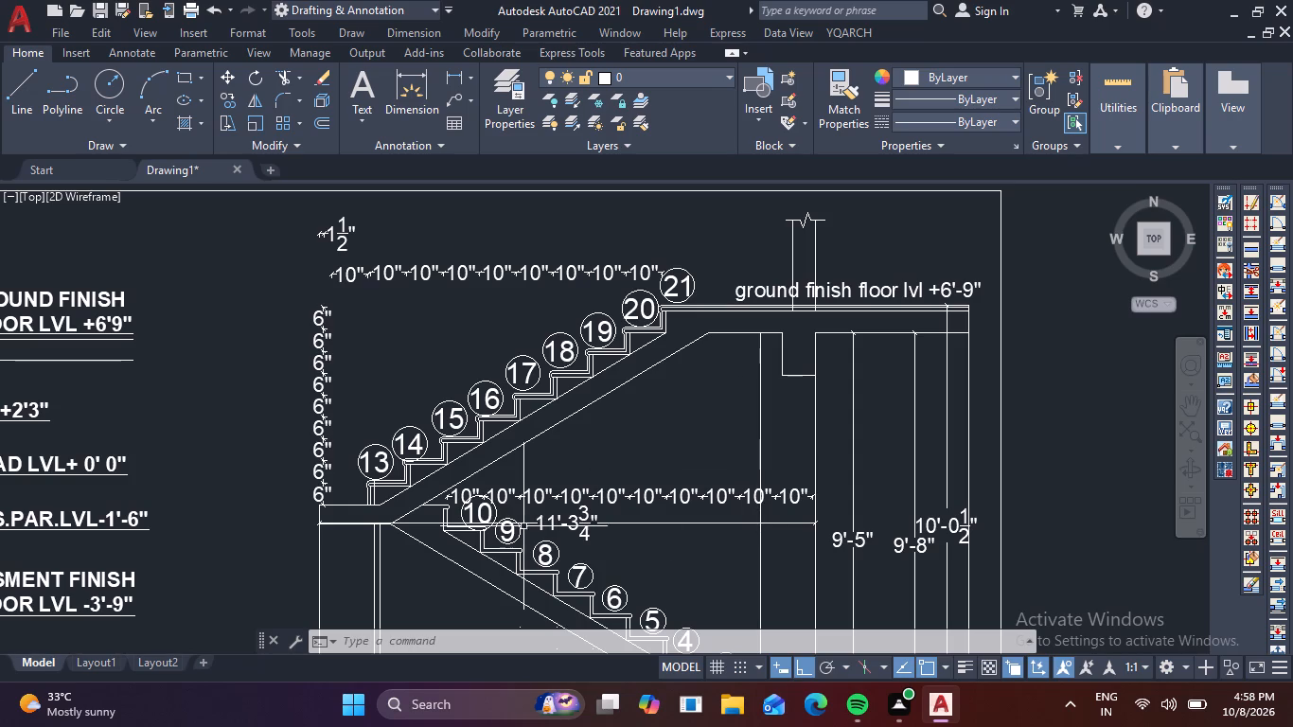
scroll(472, 484, up, 3)
scroll(523, 470, down, 4)
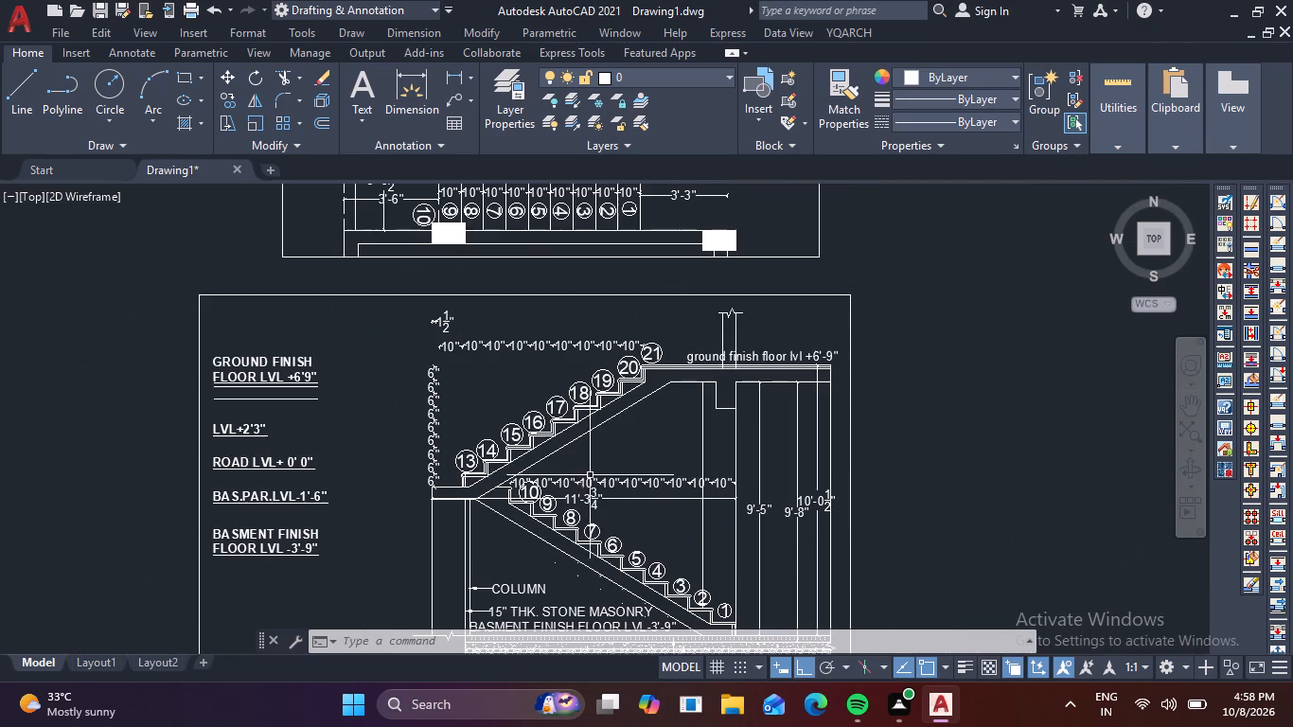
middle_drag(667, 456, 879, 465)
middle_drag(992, 470, 1082, 308)
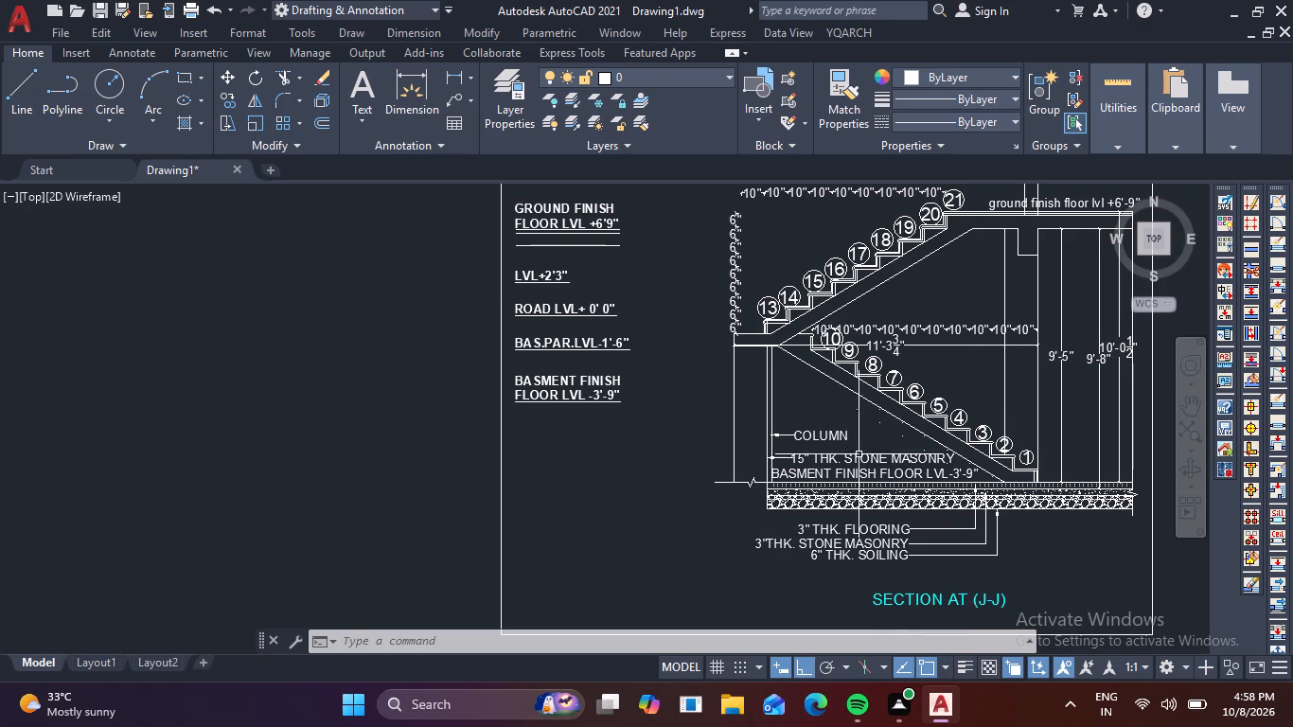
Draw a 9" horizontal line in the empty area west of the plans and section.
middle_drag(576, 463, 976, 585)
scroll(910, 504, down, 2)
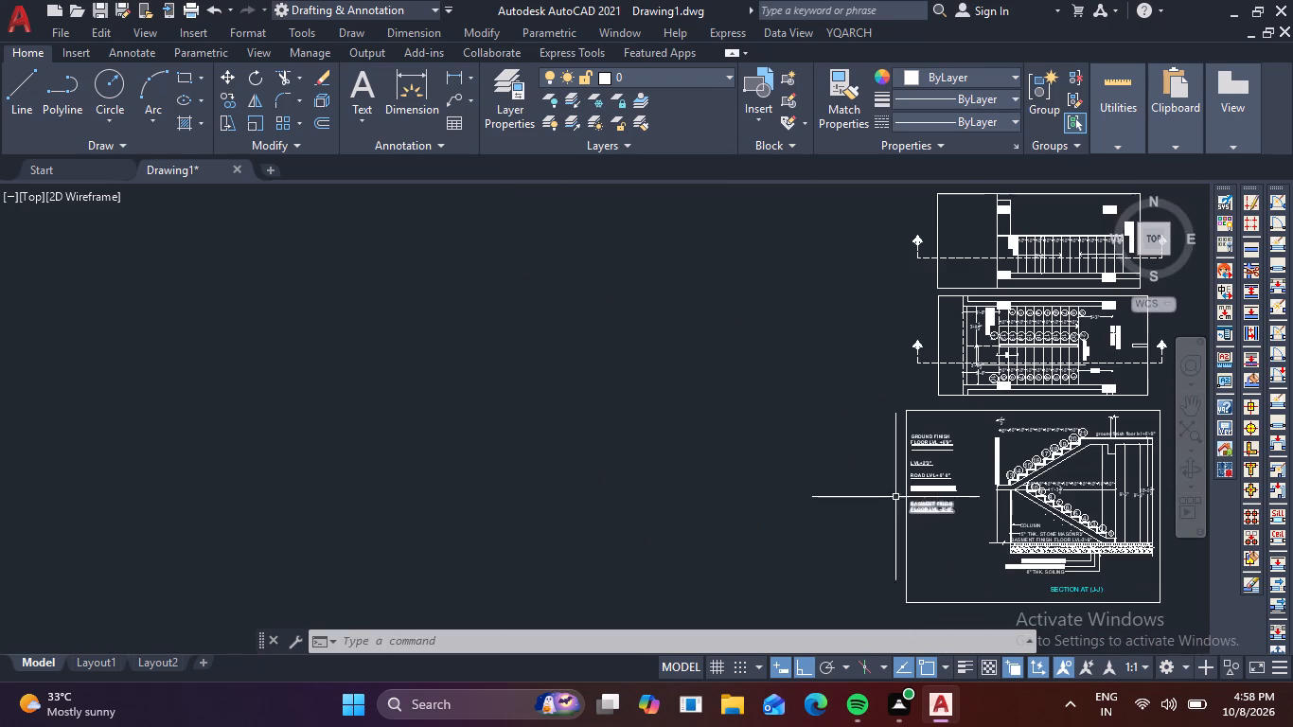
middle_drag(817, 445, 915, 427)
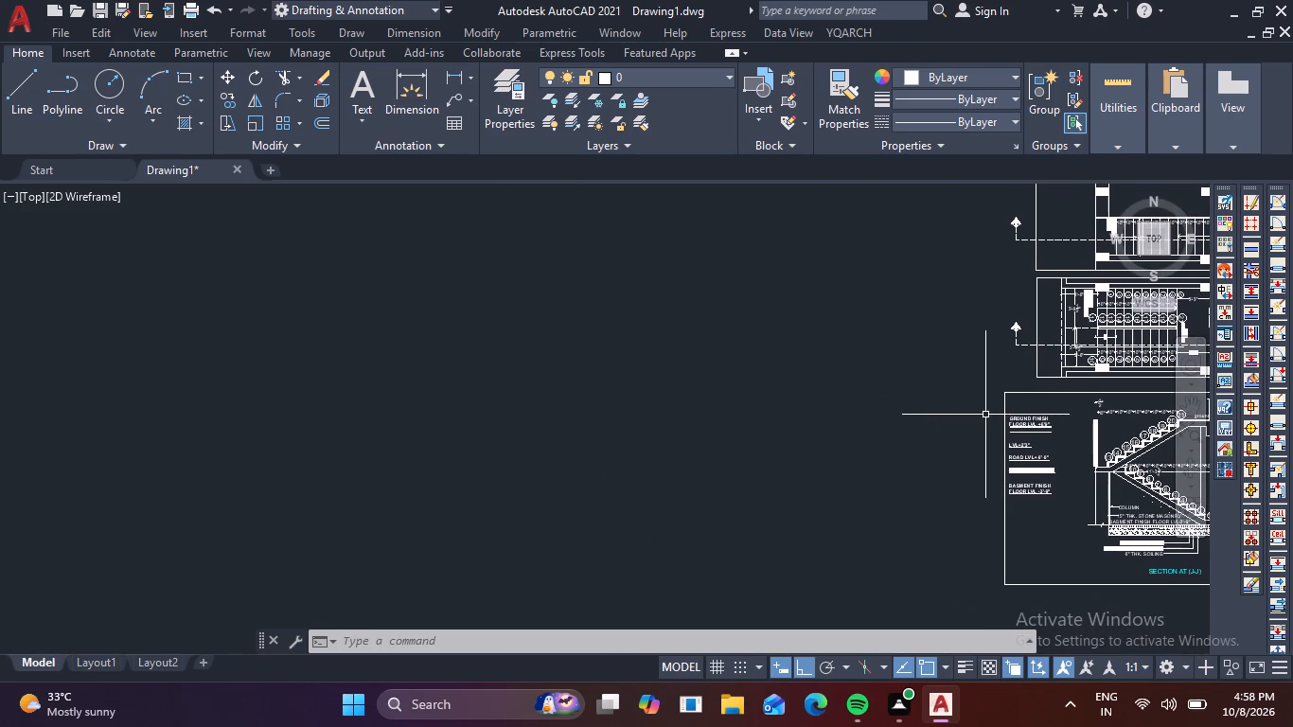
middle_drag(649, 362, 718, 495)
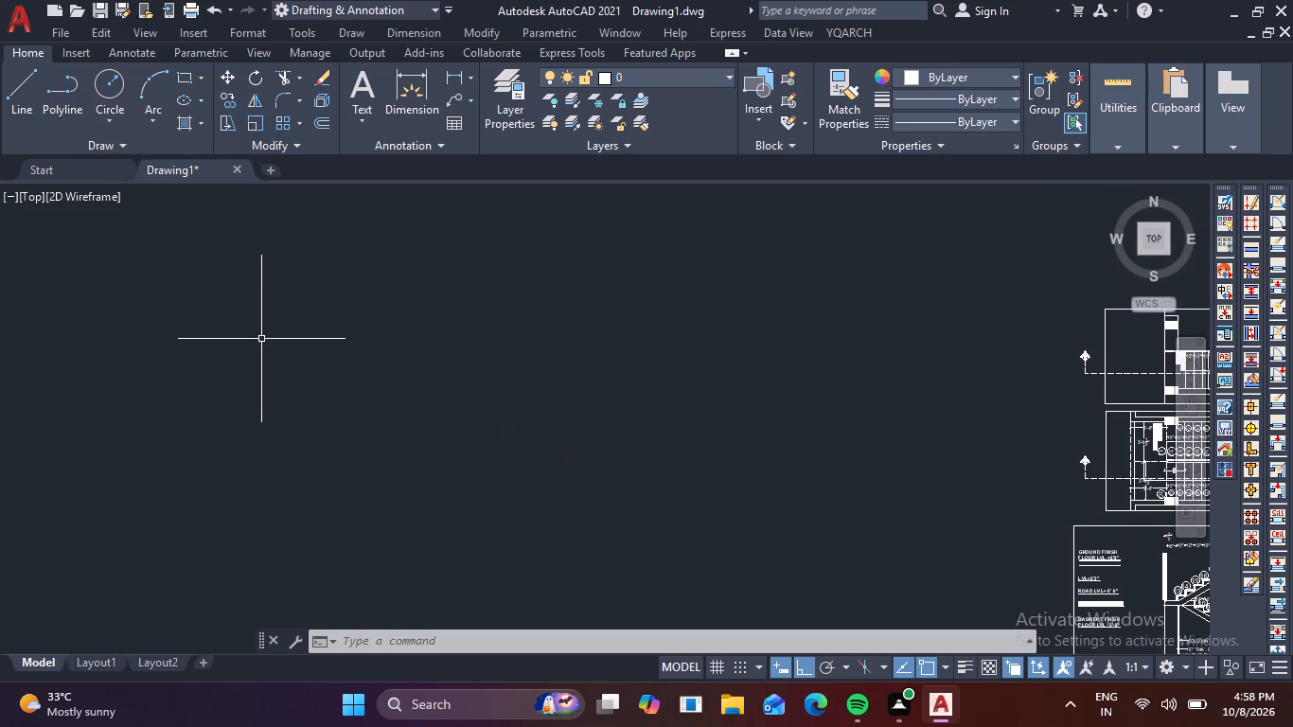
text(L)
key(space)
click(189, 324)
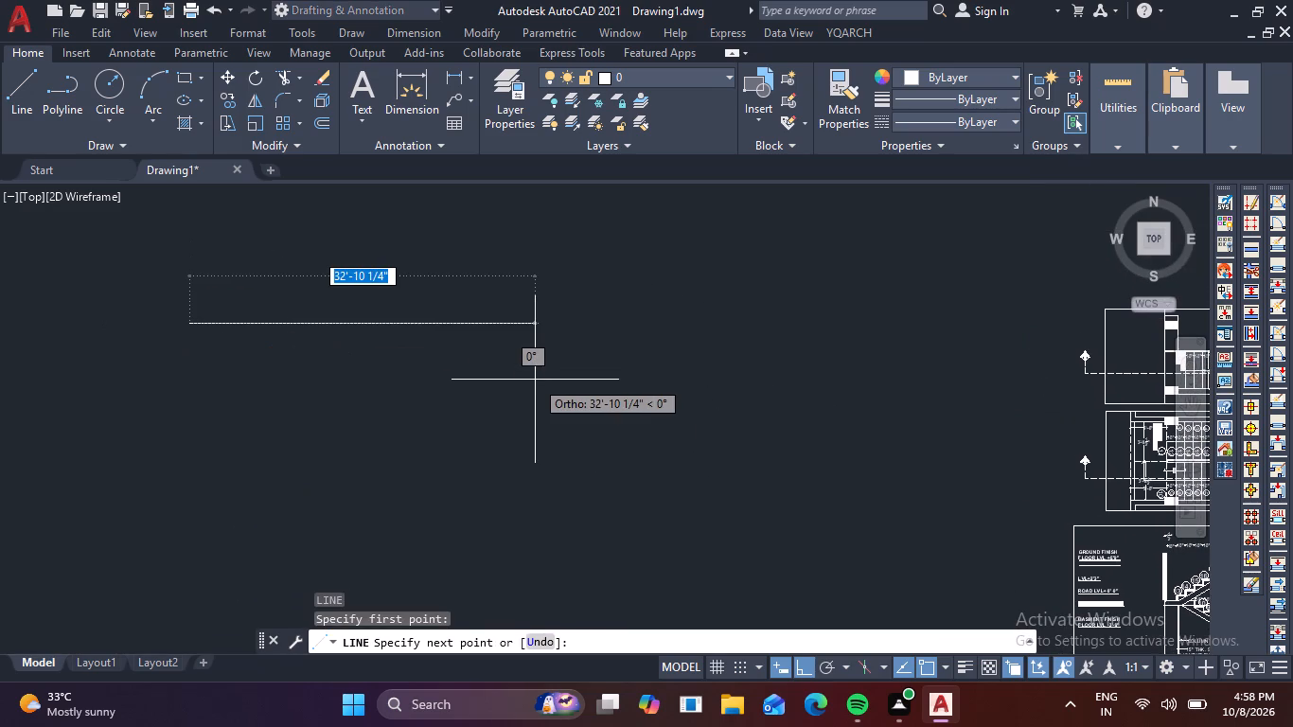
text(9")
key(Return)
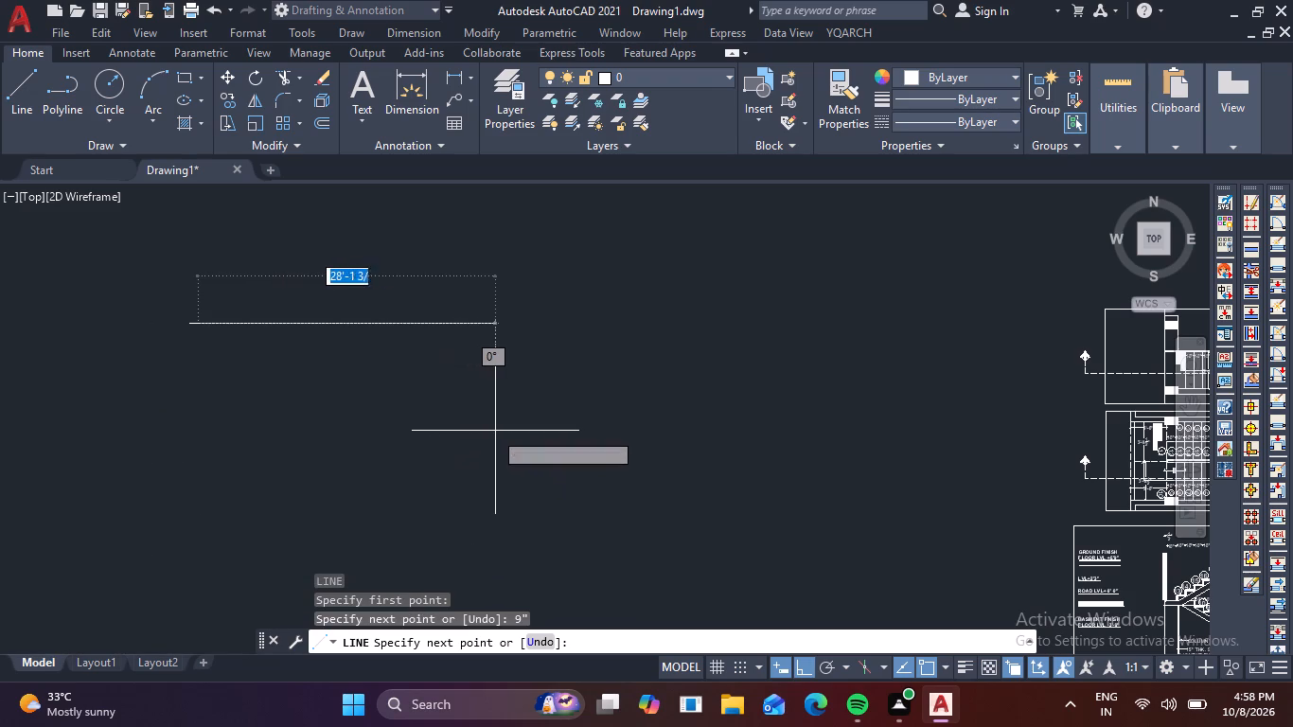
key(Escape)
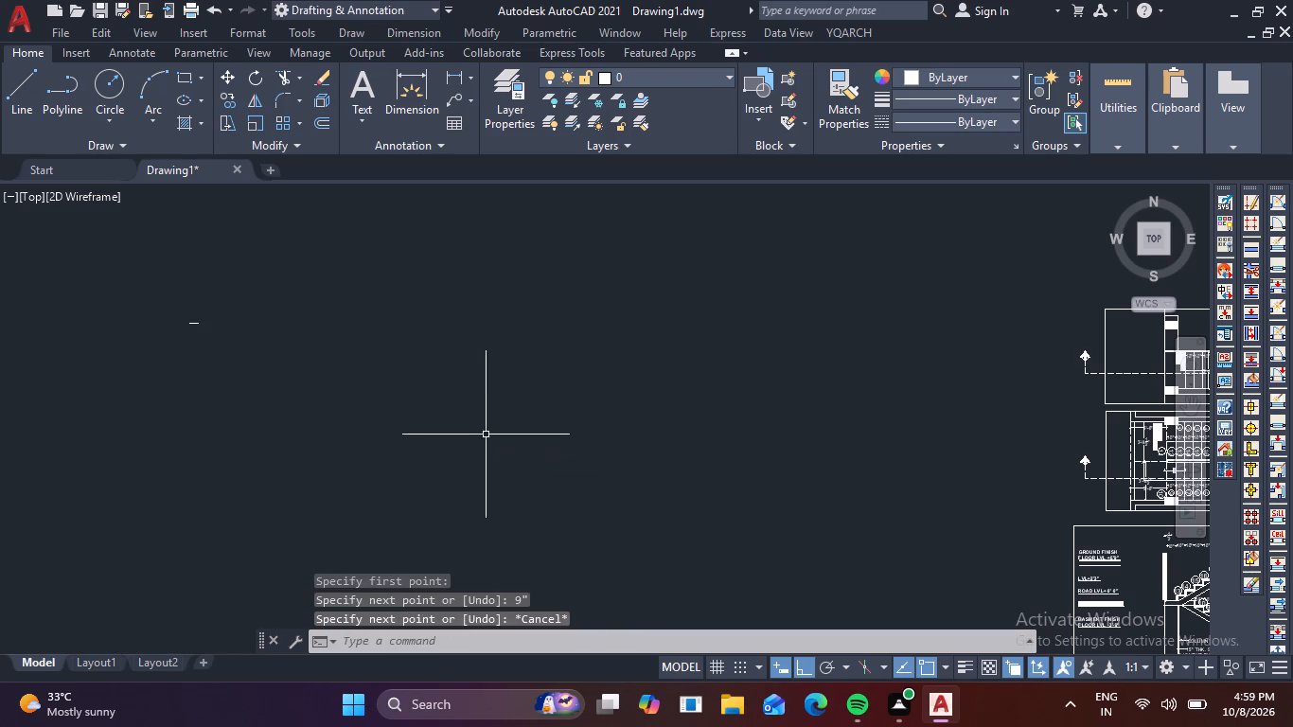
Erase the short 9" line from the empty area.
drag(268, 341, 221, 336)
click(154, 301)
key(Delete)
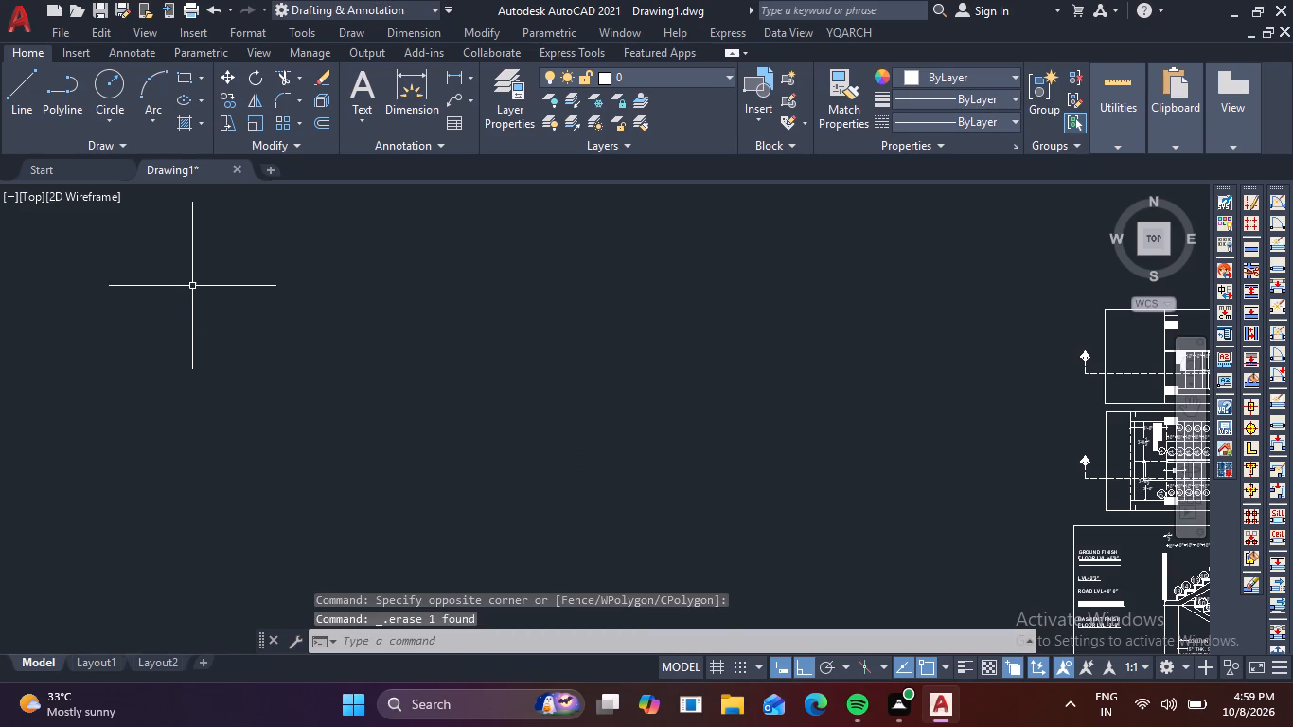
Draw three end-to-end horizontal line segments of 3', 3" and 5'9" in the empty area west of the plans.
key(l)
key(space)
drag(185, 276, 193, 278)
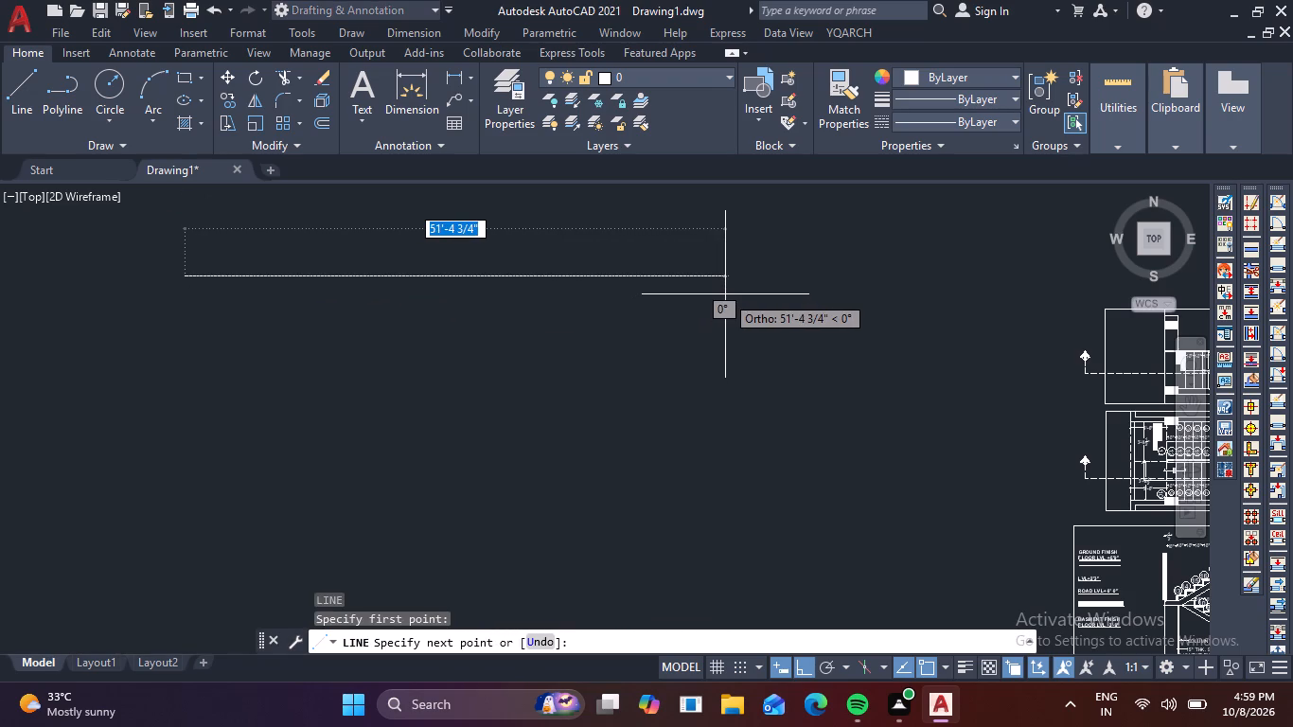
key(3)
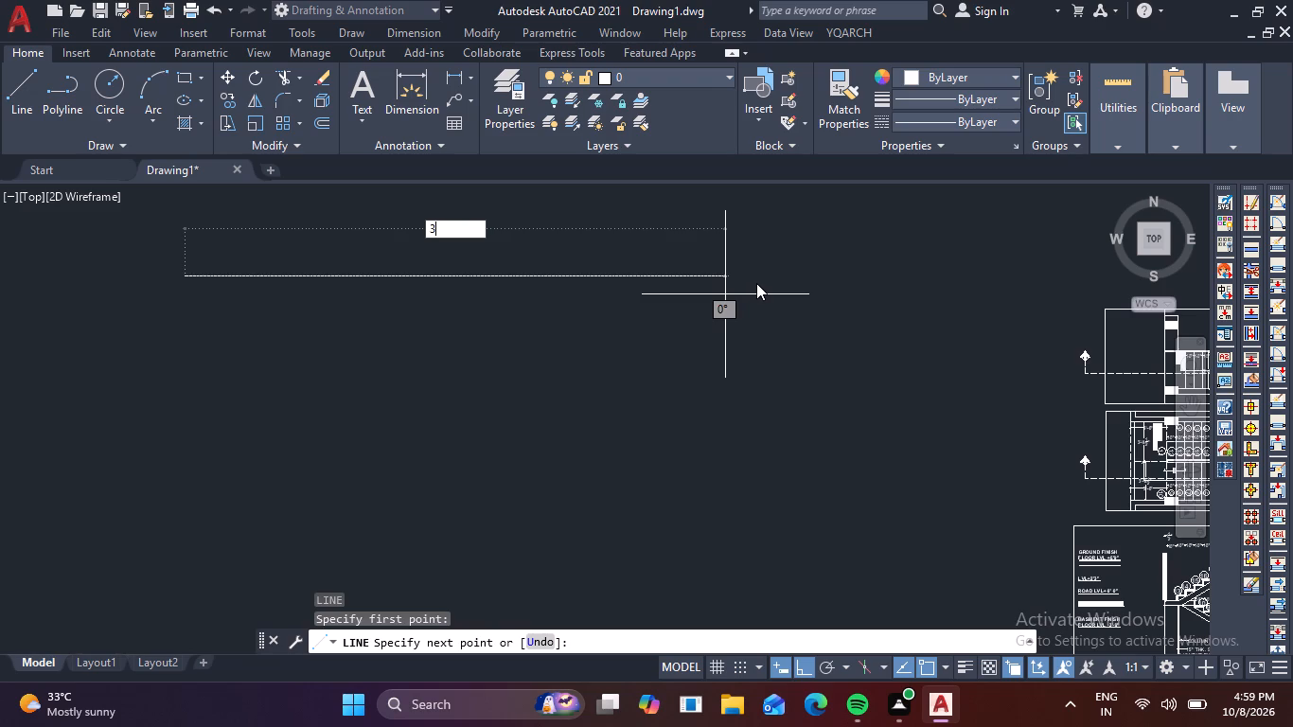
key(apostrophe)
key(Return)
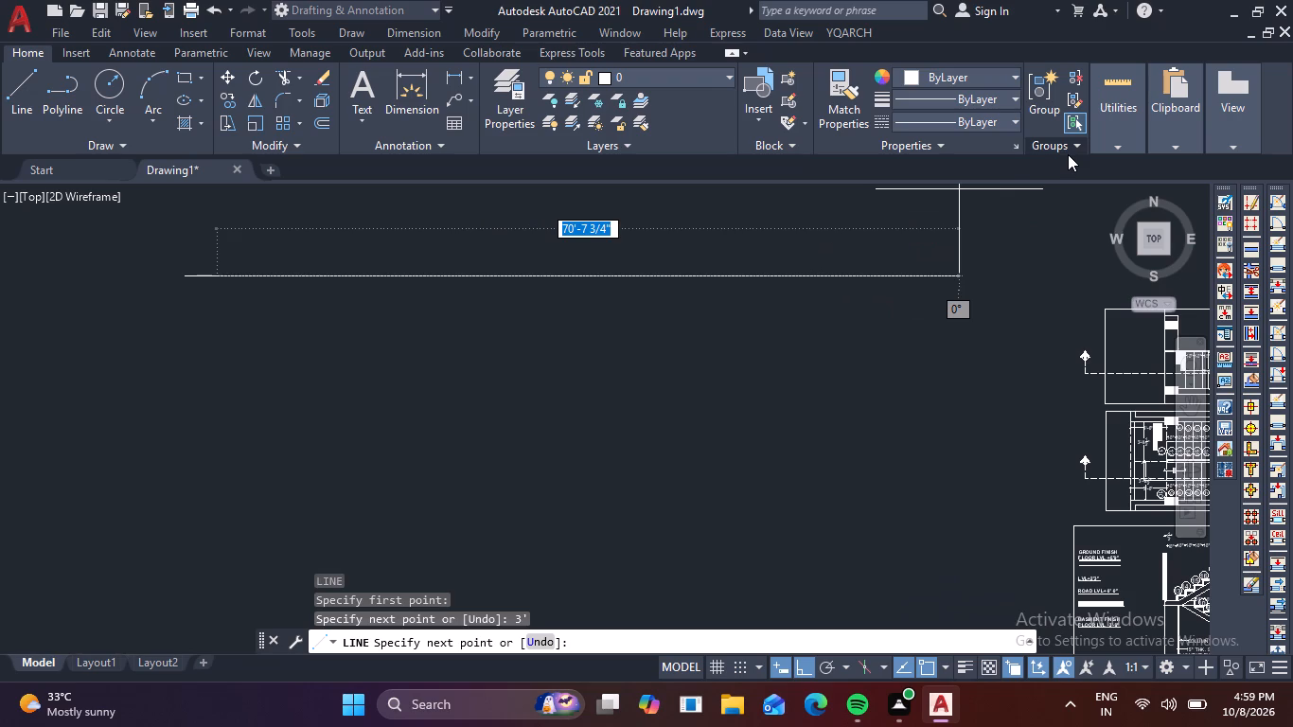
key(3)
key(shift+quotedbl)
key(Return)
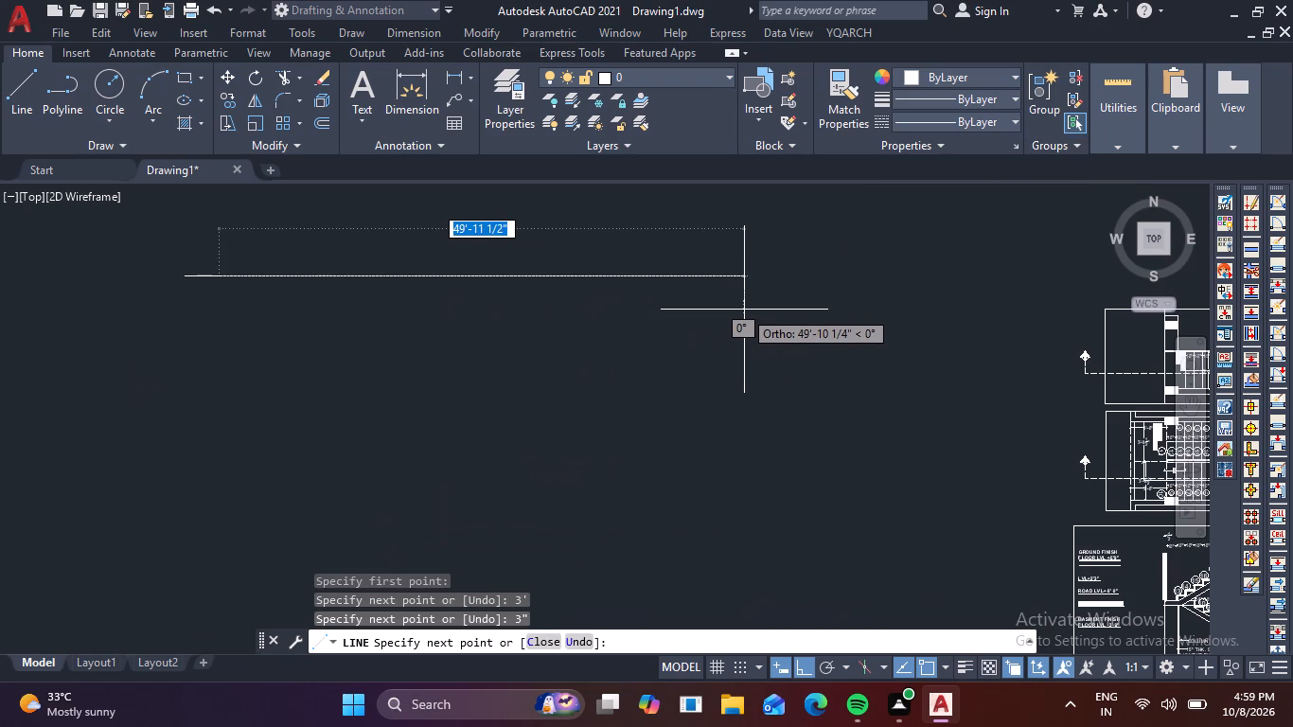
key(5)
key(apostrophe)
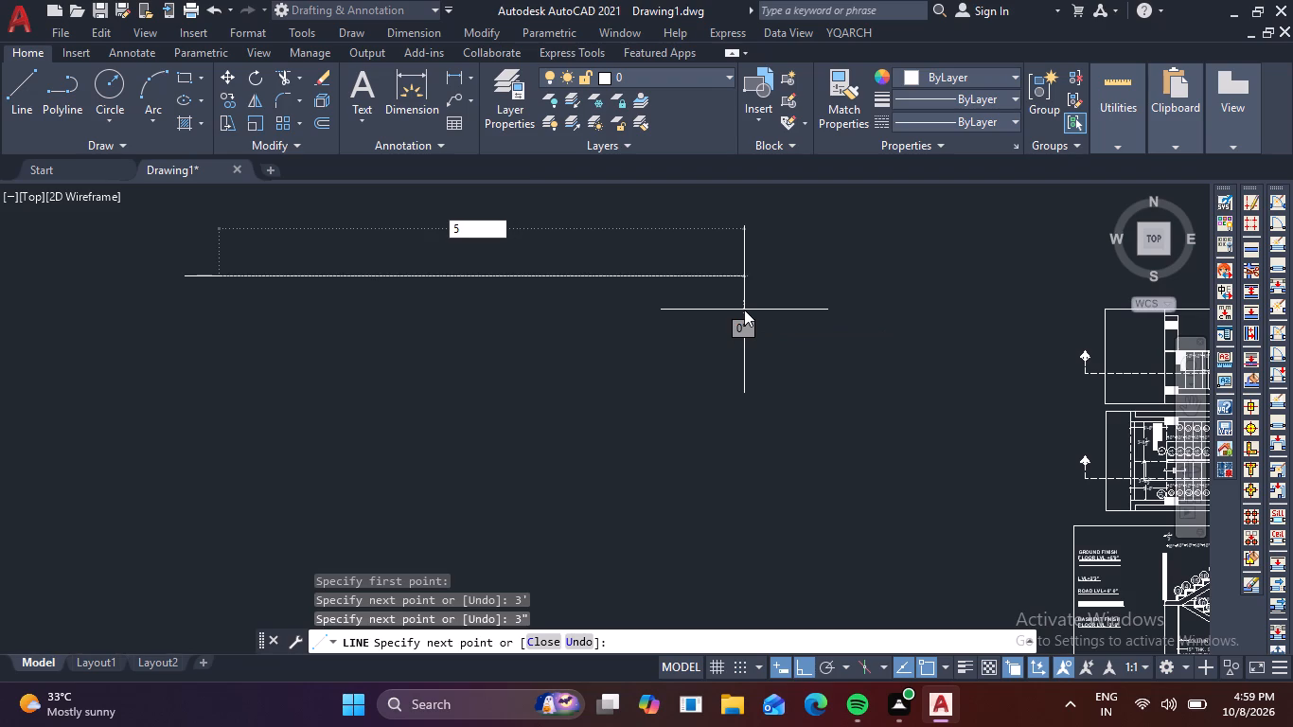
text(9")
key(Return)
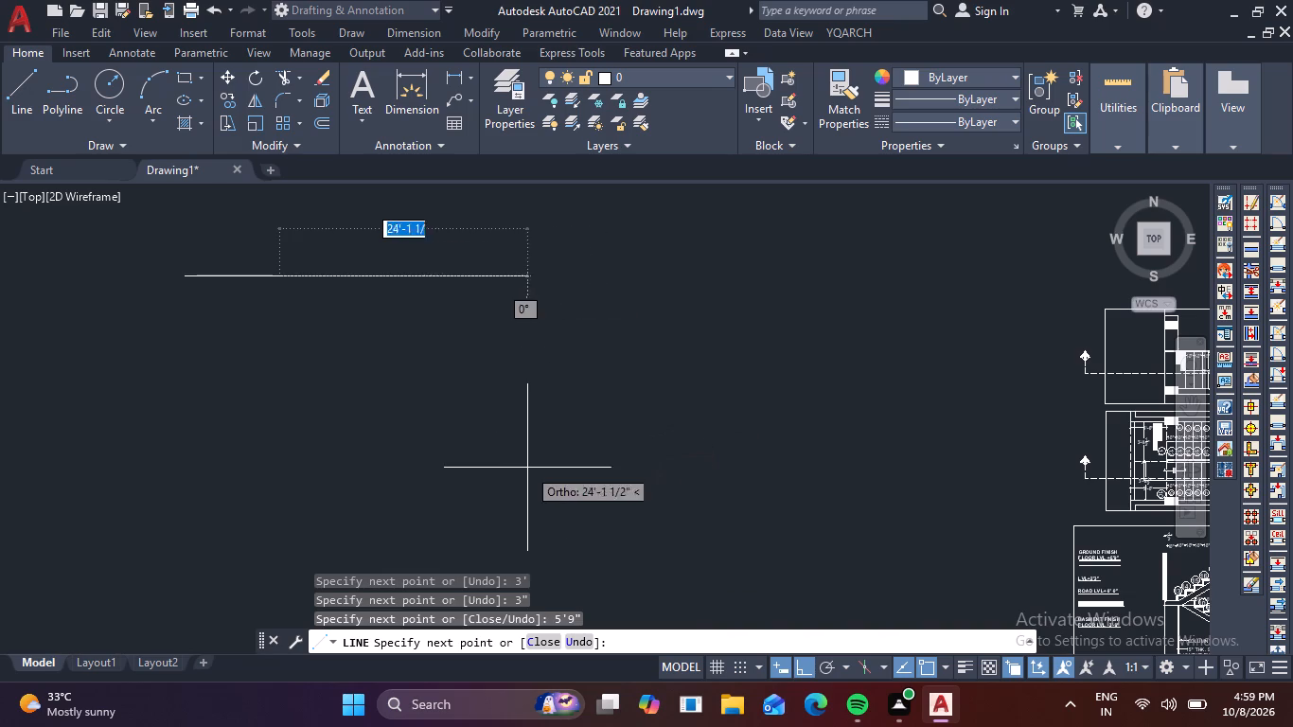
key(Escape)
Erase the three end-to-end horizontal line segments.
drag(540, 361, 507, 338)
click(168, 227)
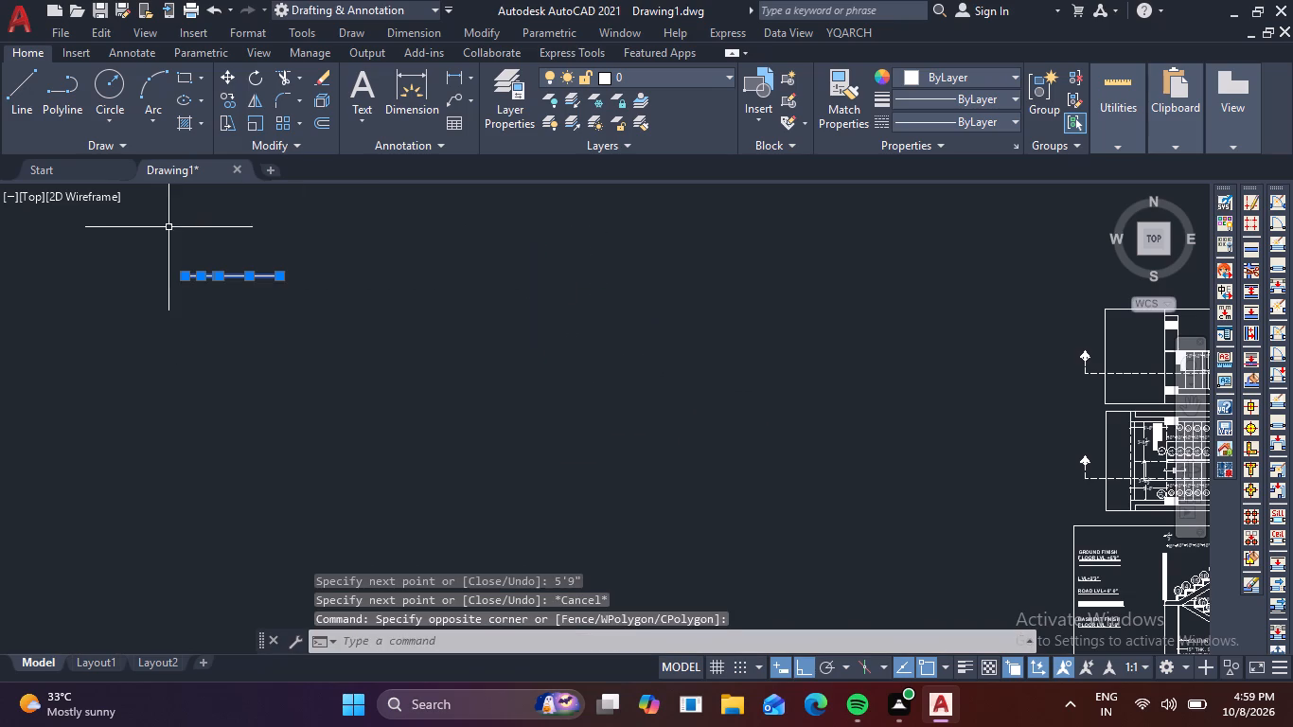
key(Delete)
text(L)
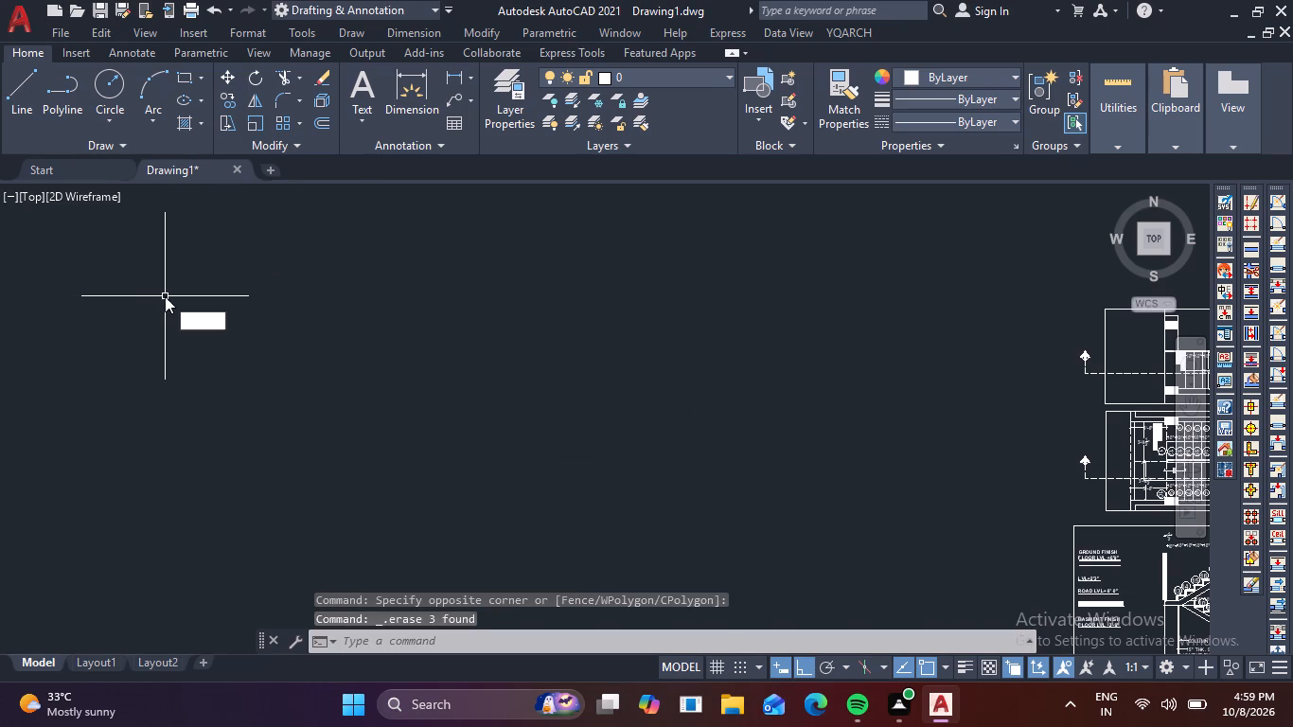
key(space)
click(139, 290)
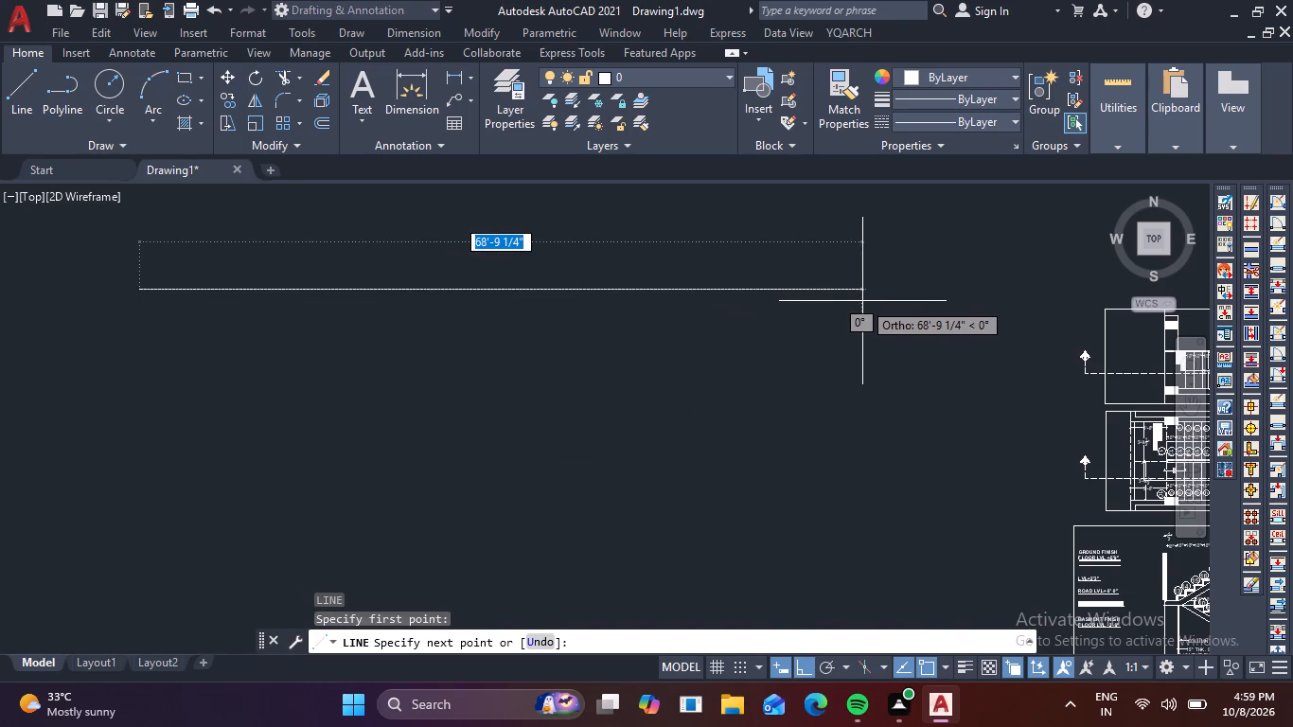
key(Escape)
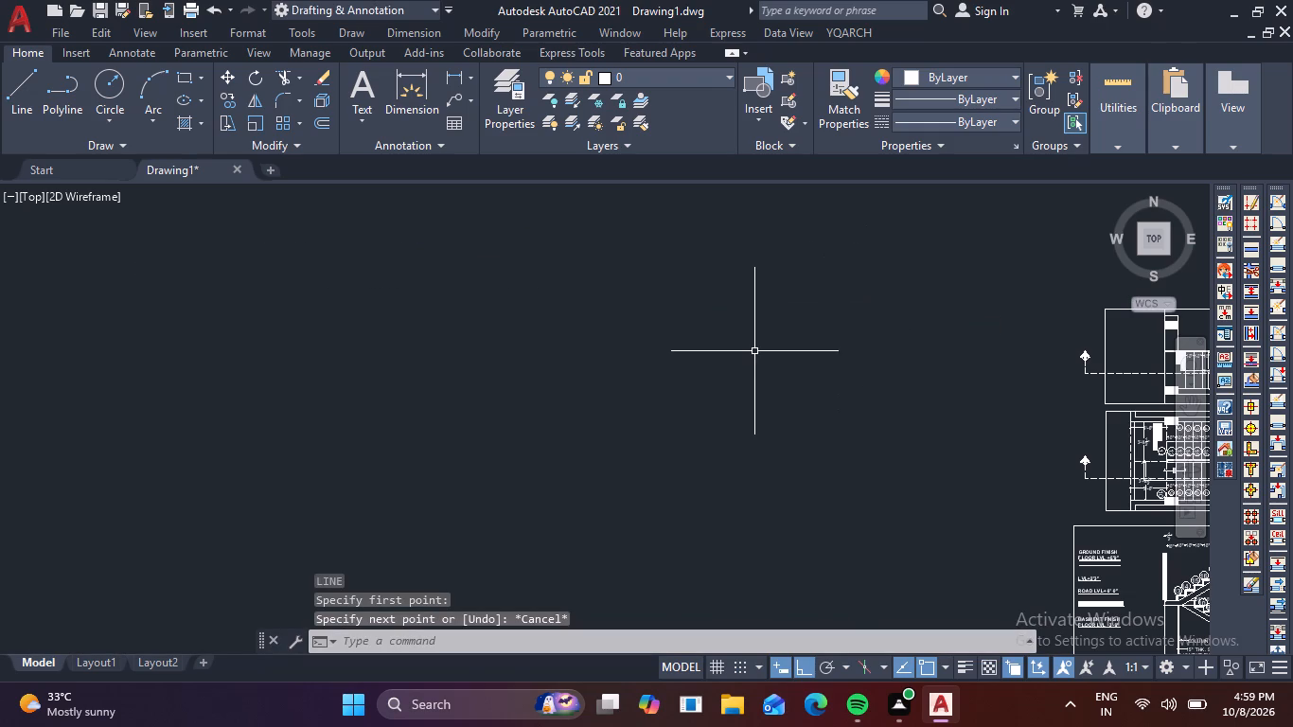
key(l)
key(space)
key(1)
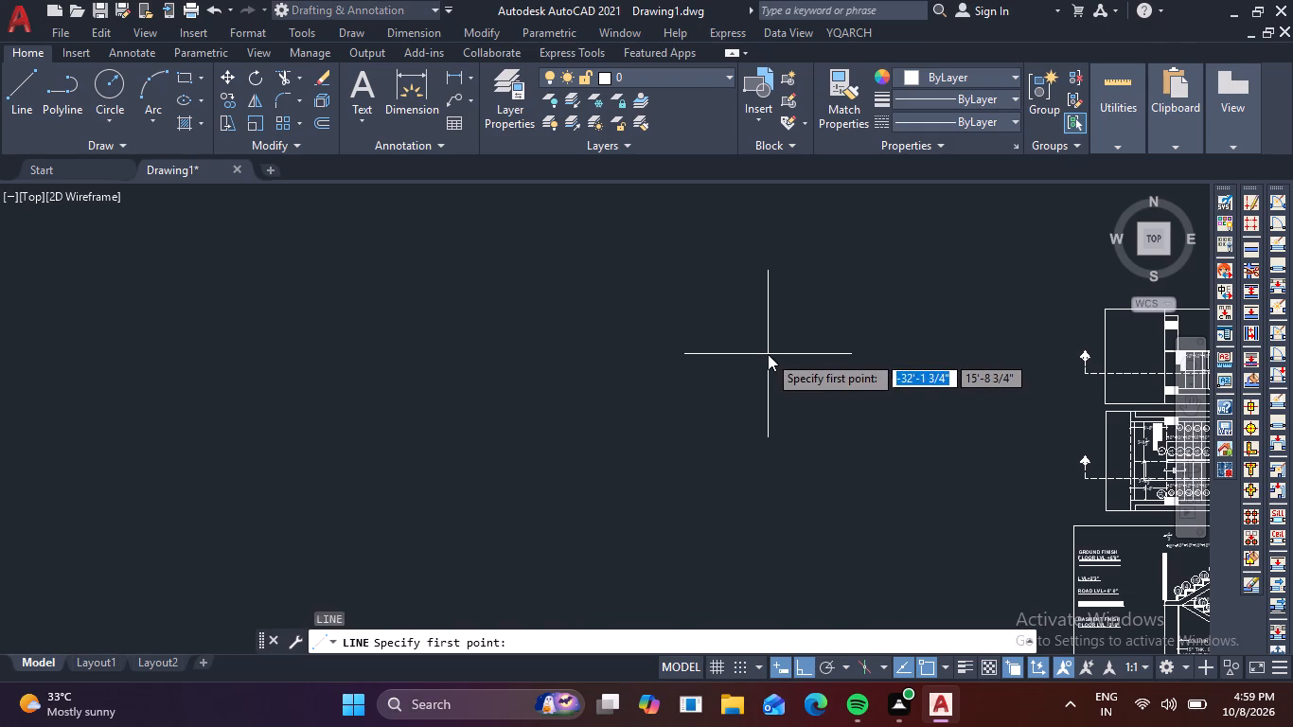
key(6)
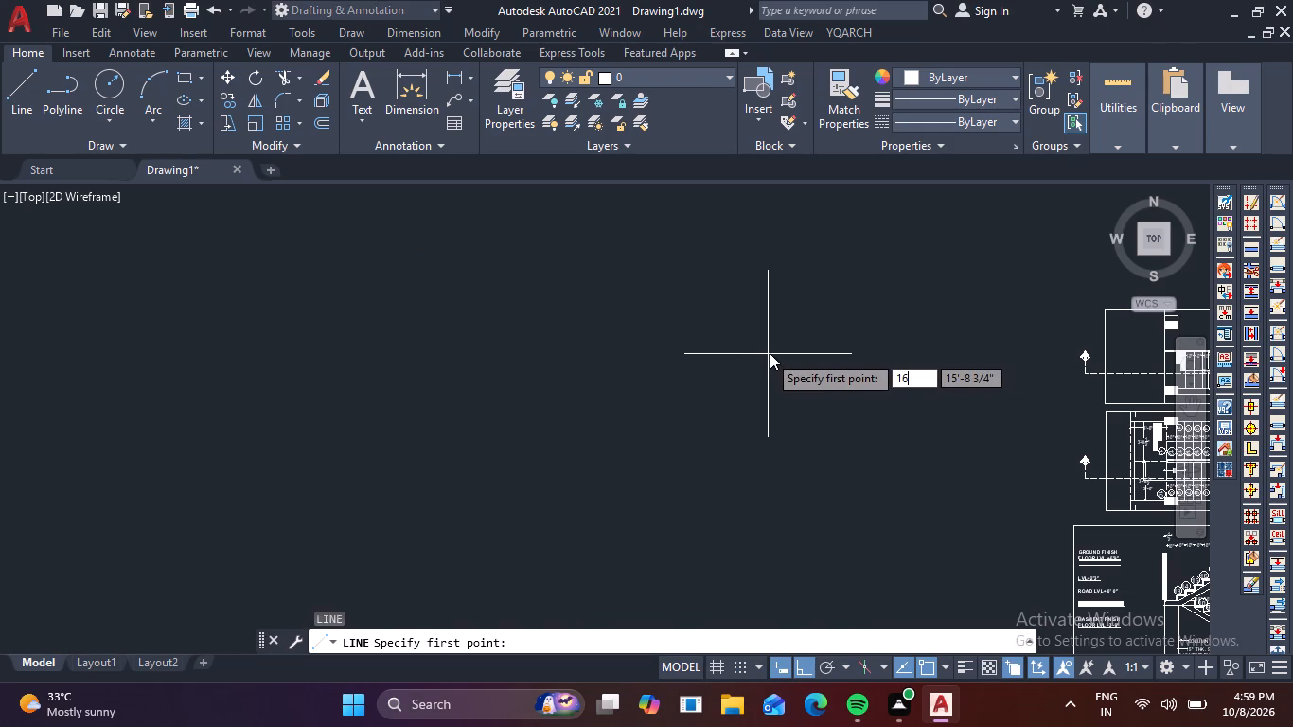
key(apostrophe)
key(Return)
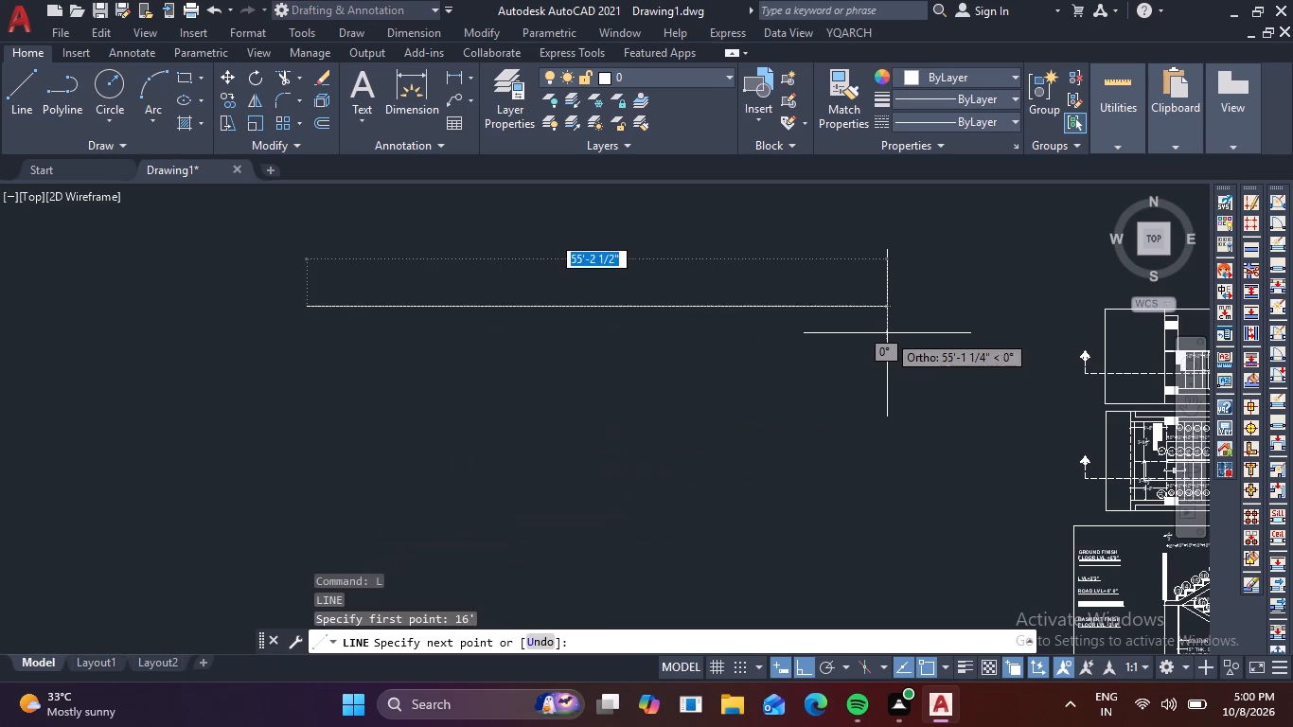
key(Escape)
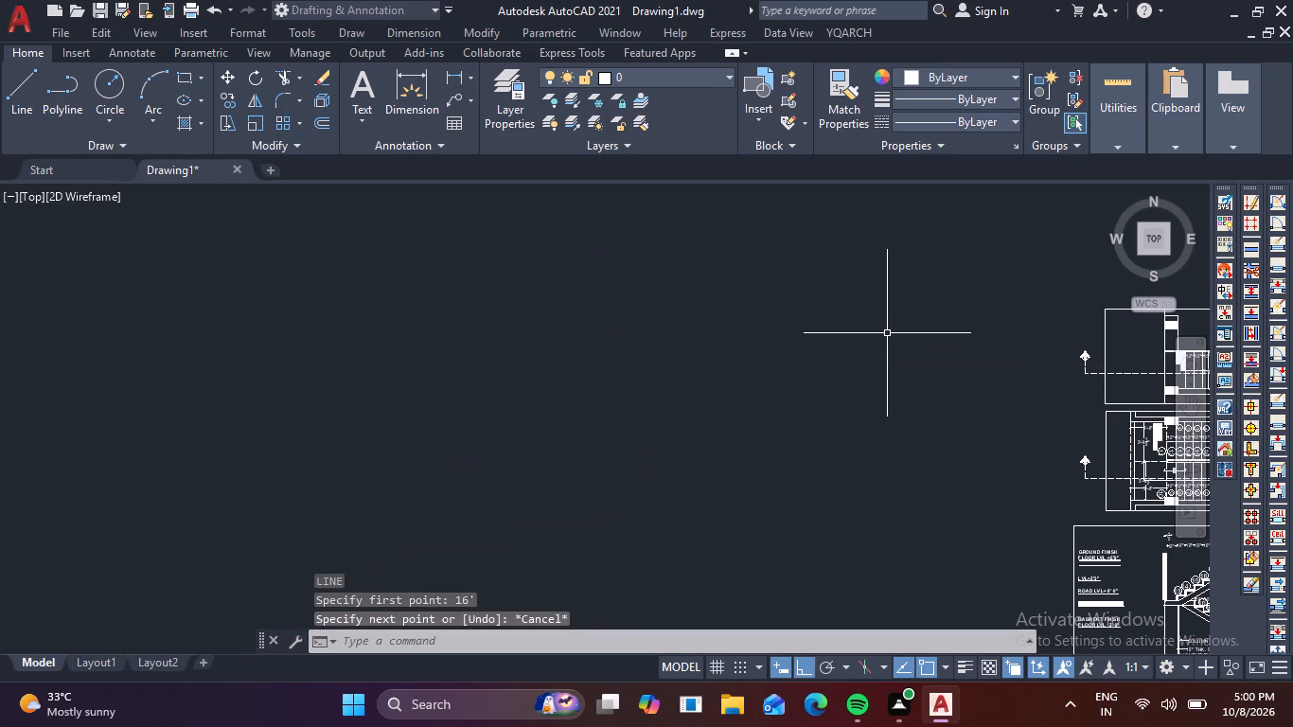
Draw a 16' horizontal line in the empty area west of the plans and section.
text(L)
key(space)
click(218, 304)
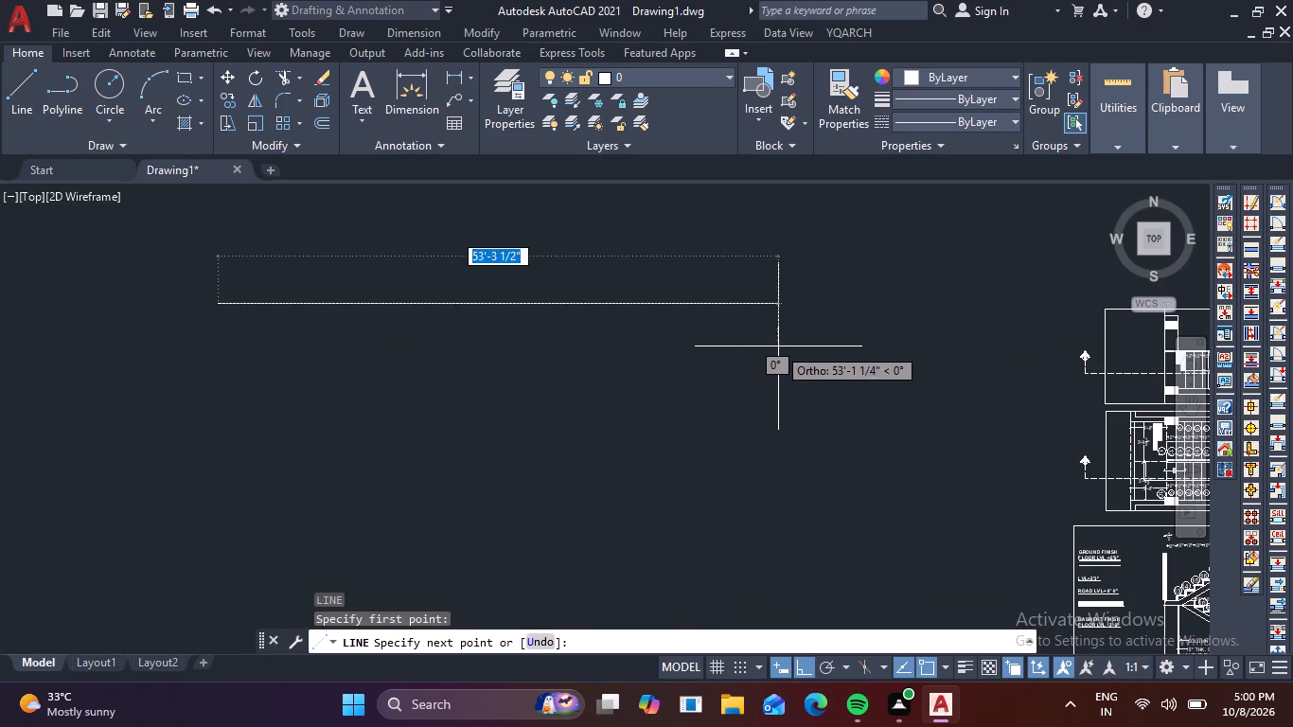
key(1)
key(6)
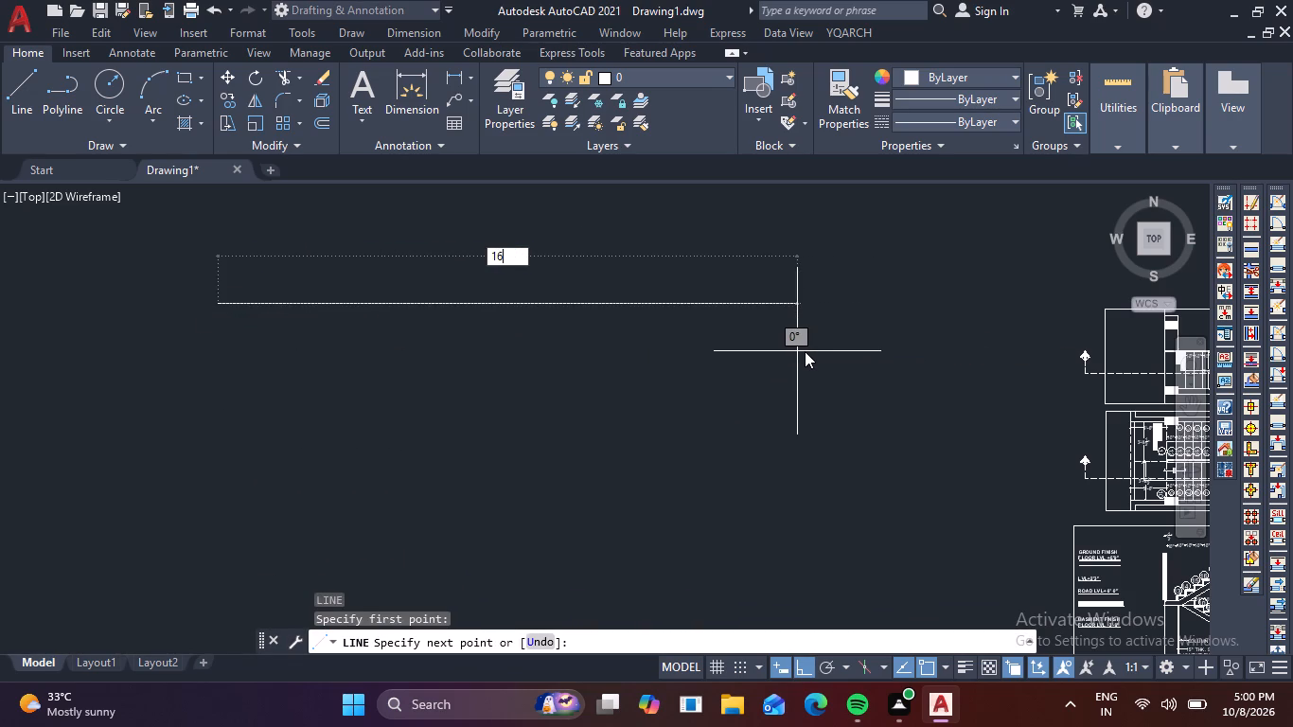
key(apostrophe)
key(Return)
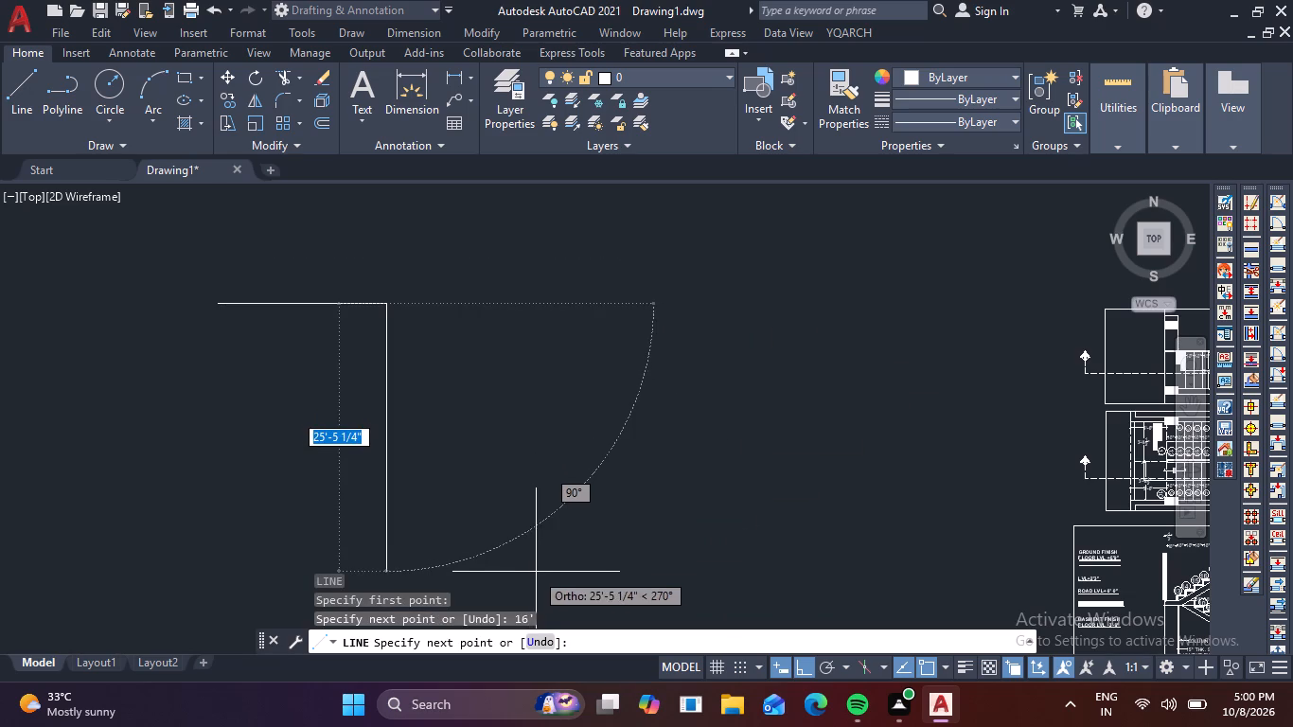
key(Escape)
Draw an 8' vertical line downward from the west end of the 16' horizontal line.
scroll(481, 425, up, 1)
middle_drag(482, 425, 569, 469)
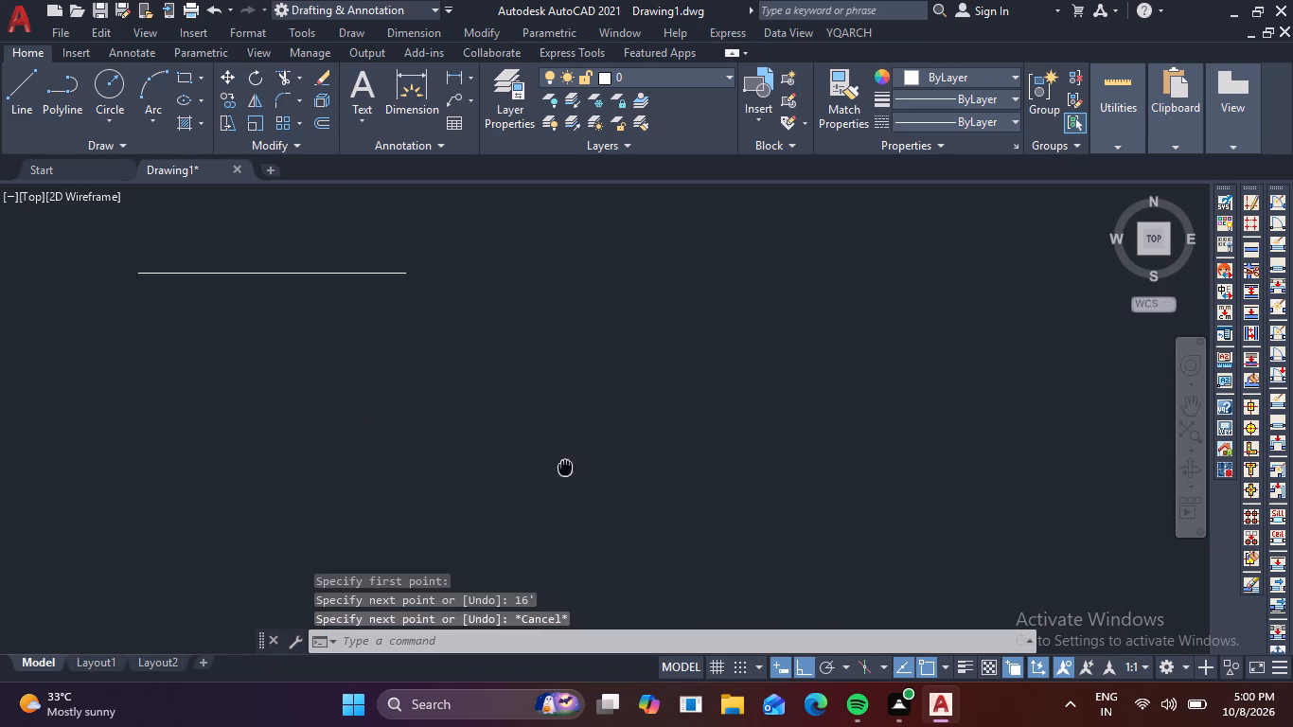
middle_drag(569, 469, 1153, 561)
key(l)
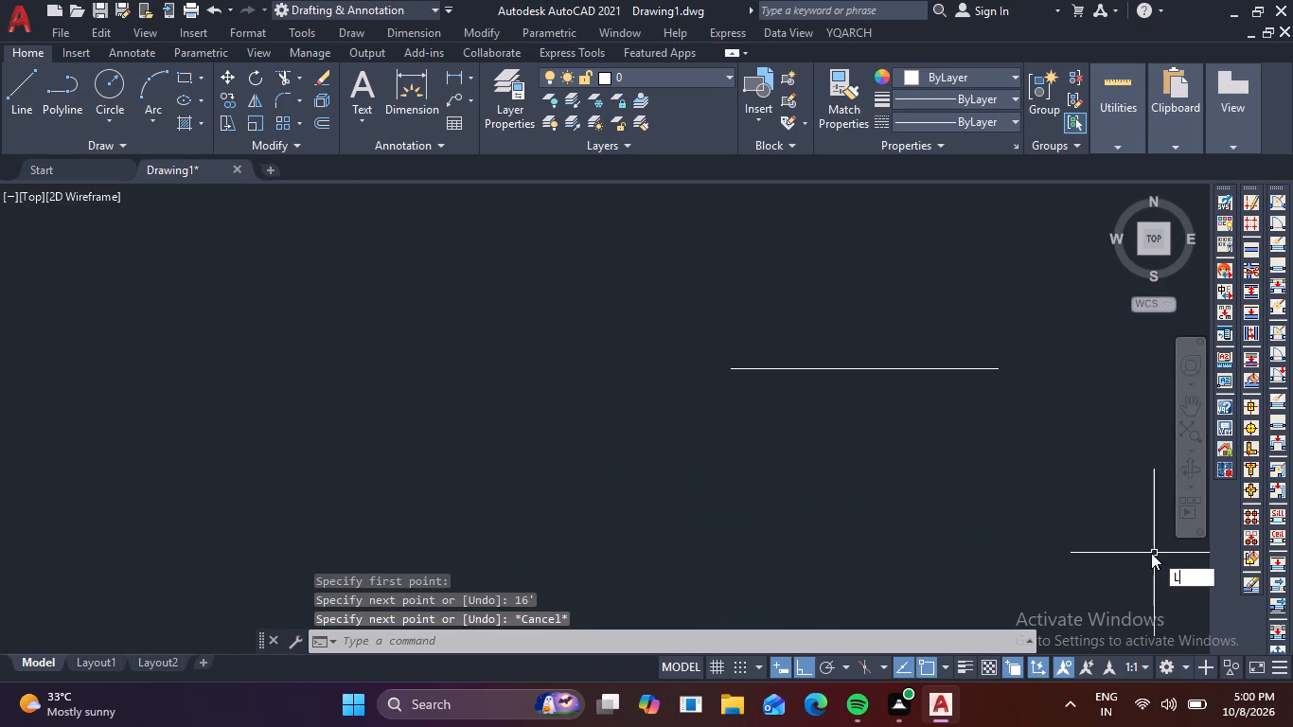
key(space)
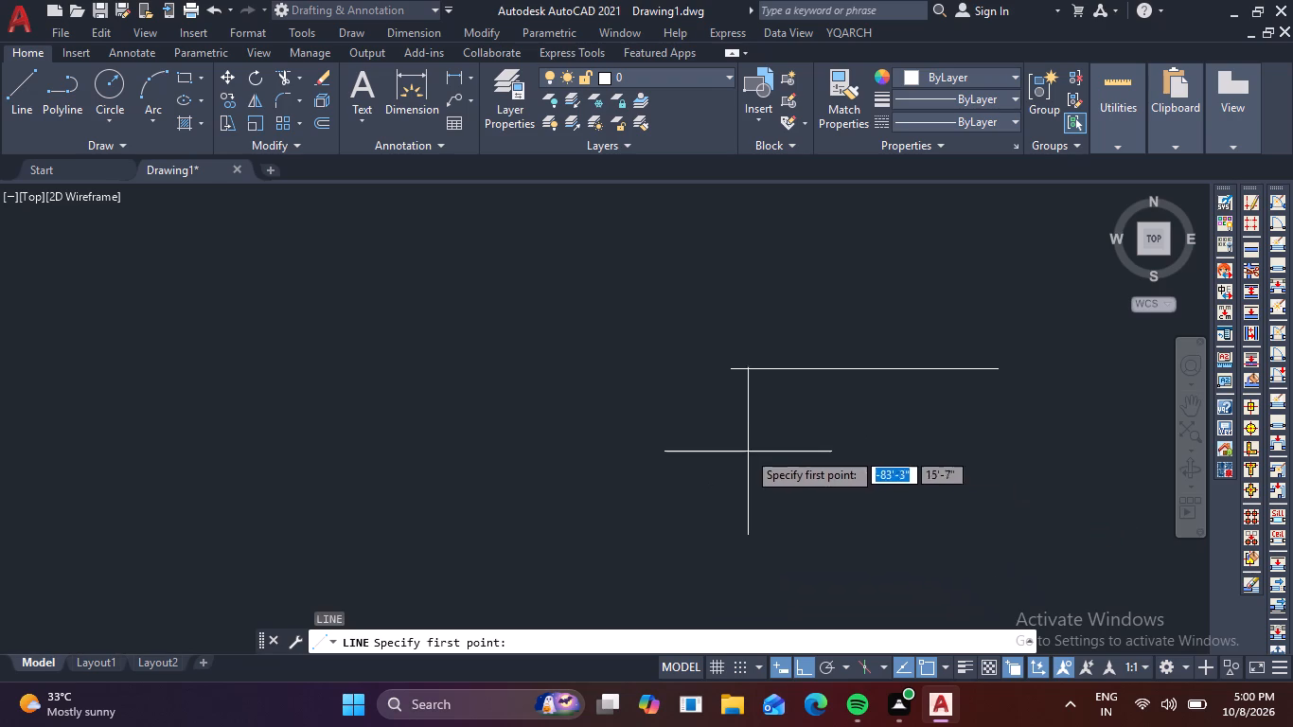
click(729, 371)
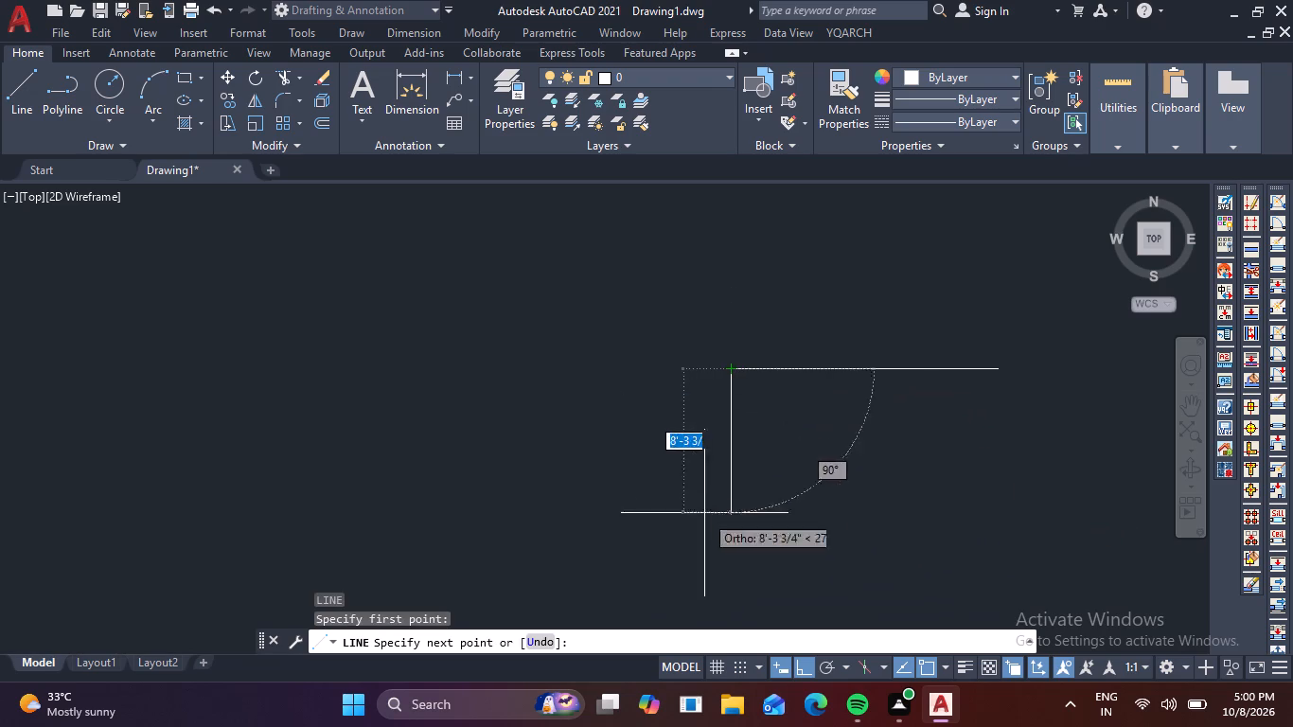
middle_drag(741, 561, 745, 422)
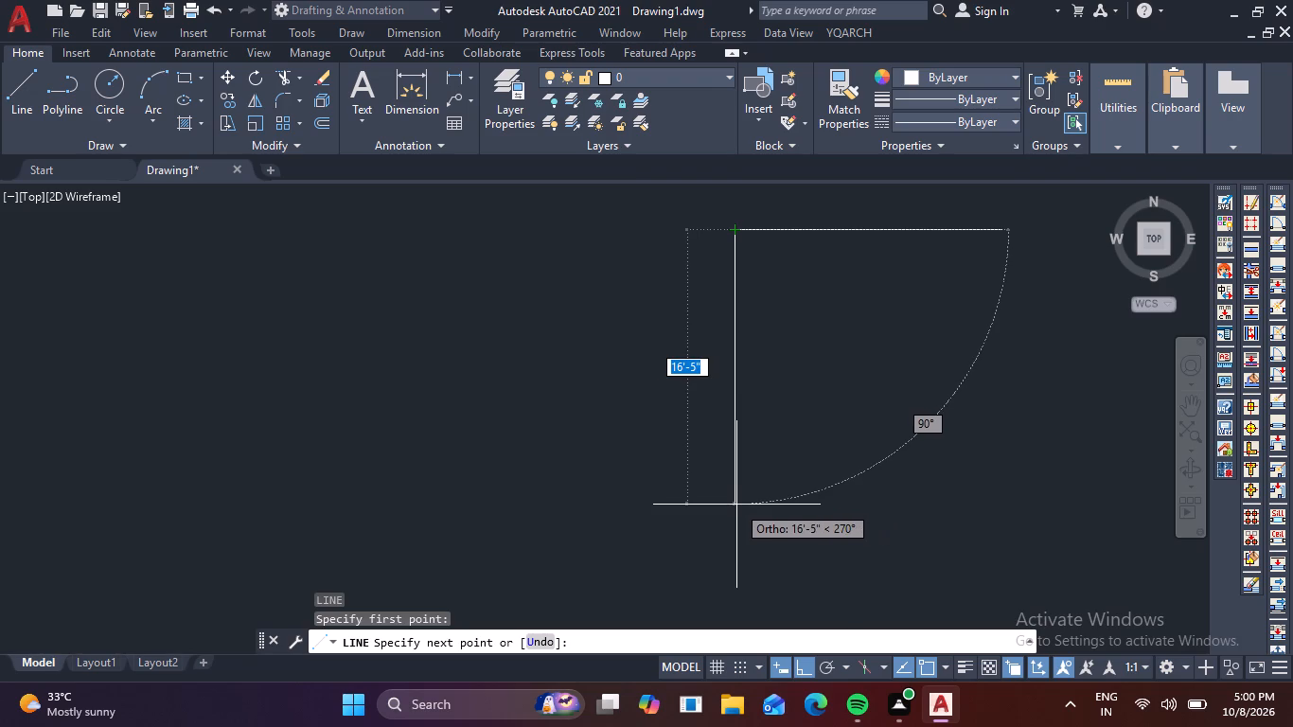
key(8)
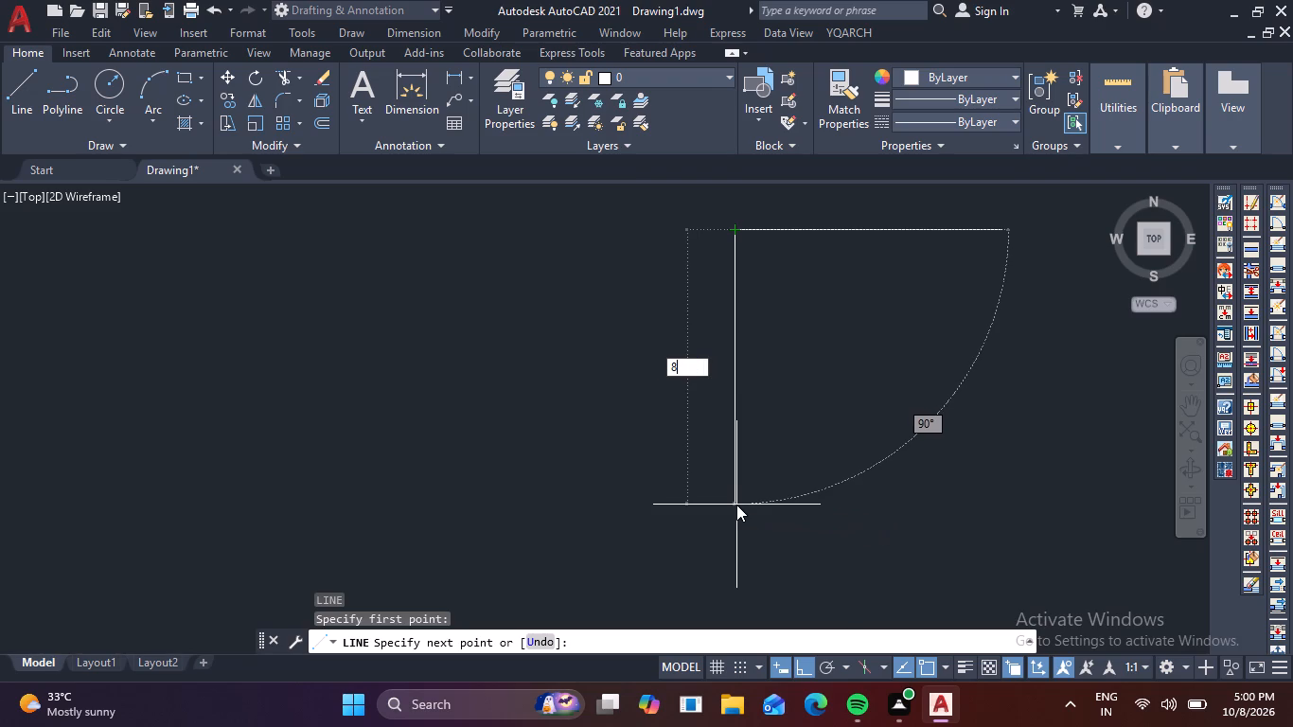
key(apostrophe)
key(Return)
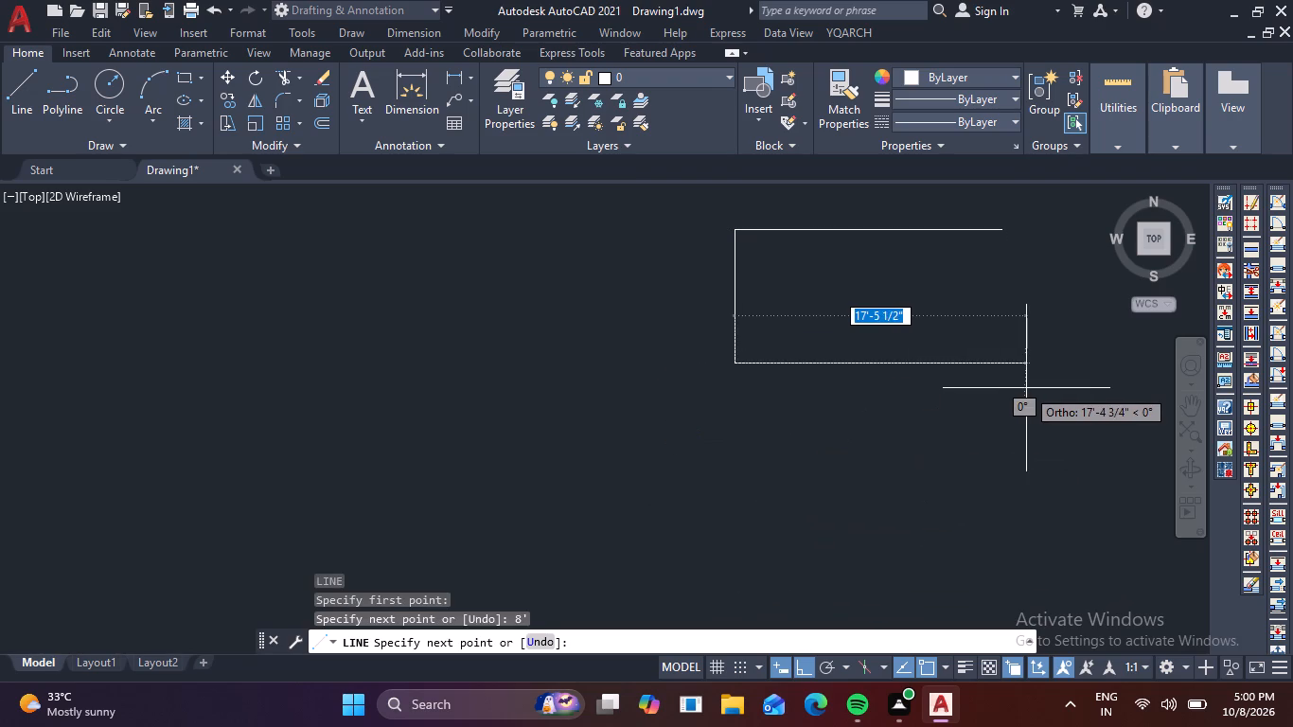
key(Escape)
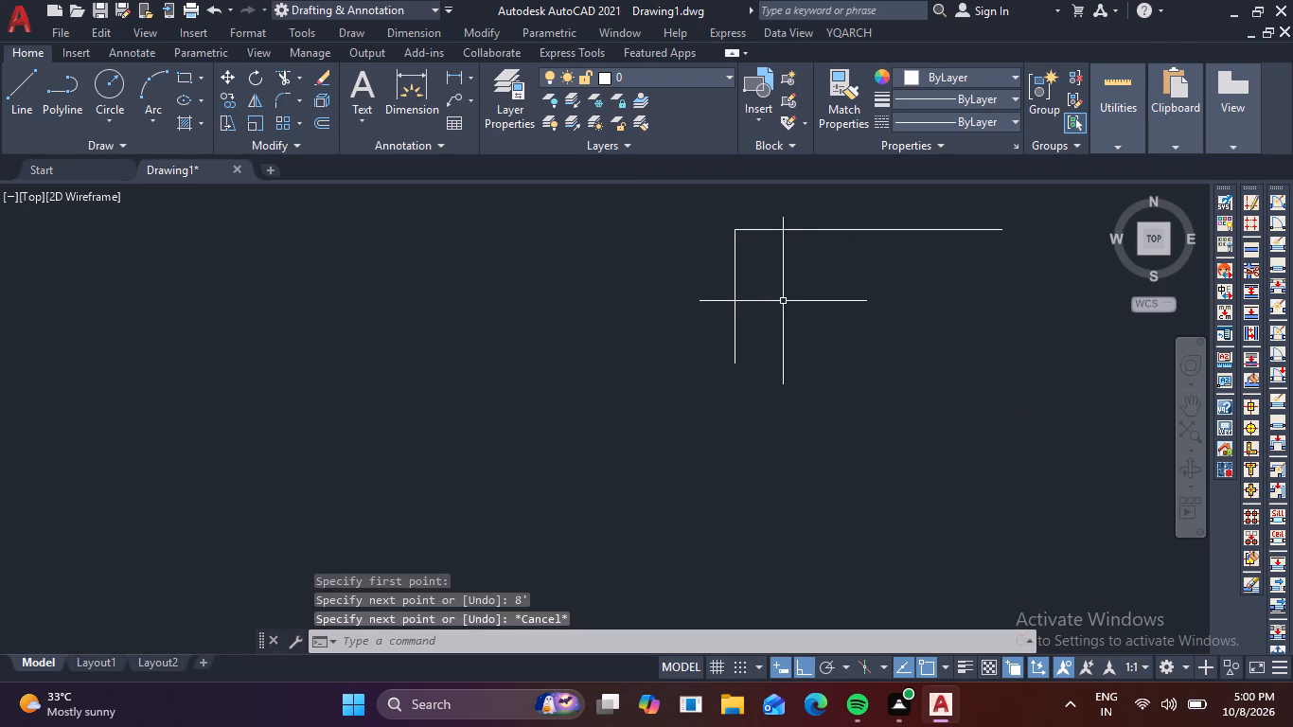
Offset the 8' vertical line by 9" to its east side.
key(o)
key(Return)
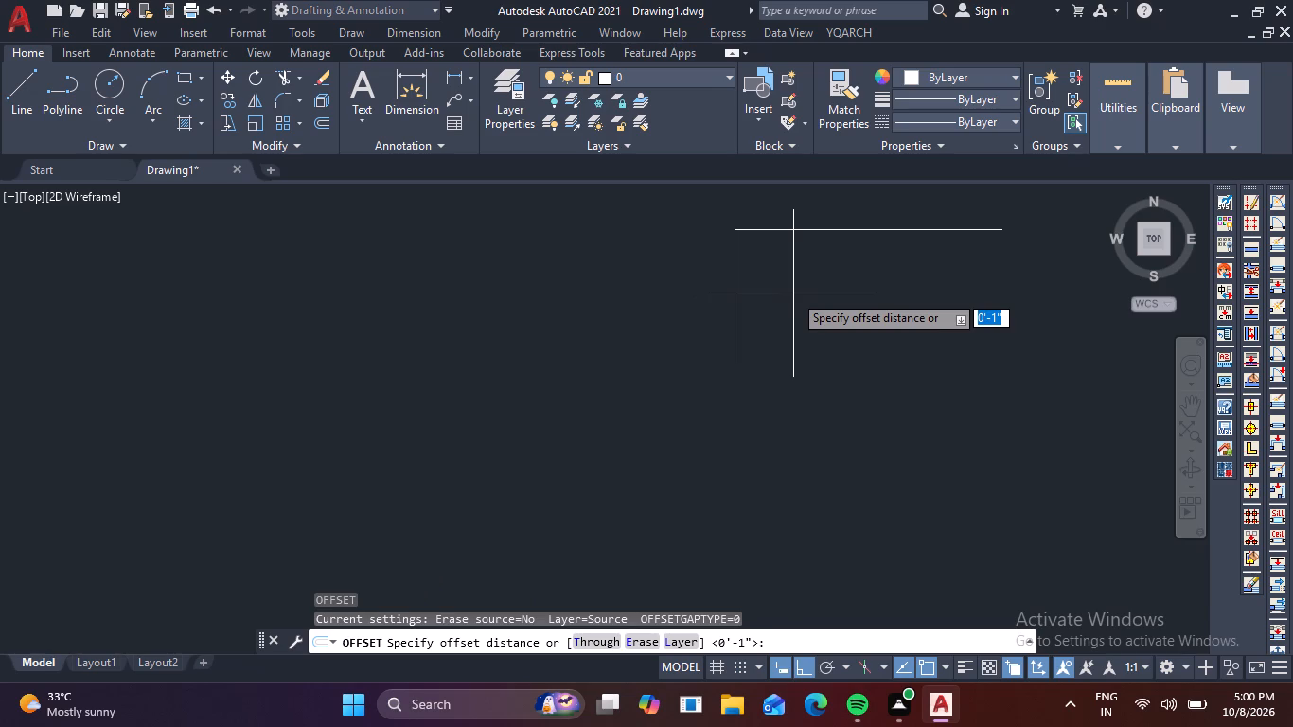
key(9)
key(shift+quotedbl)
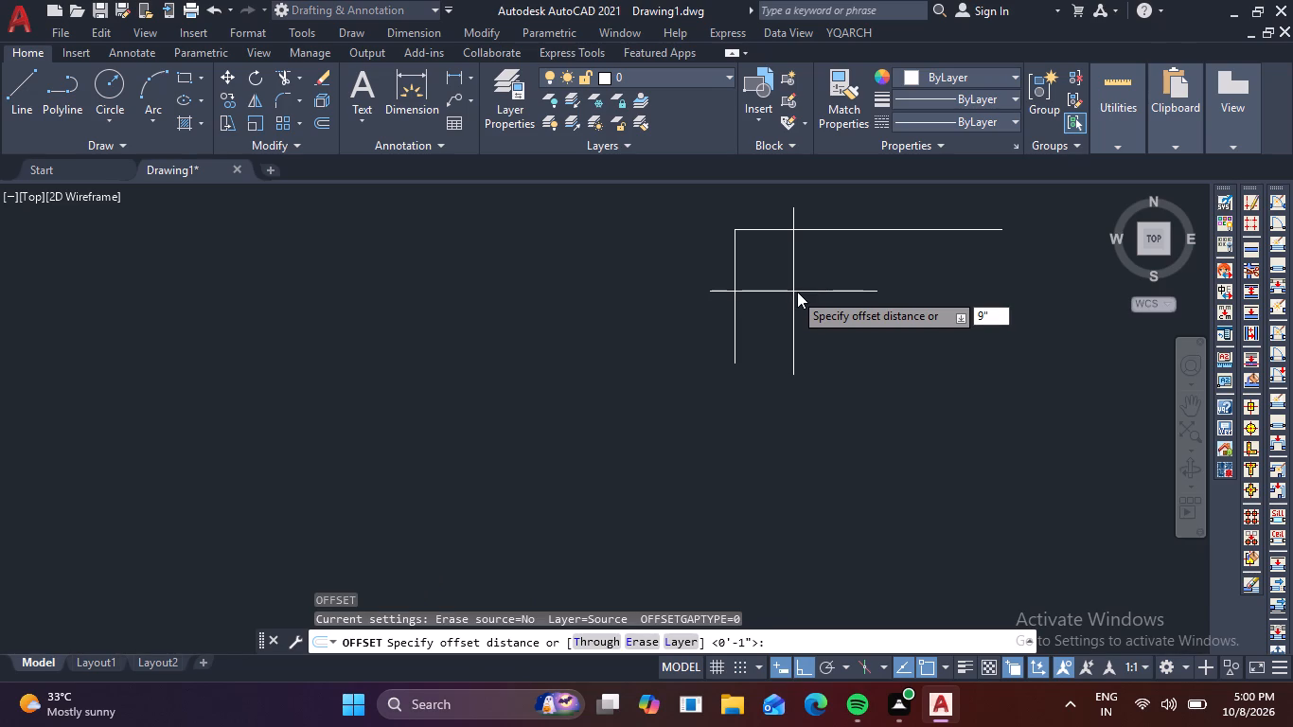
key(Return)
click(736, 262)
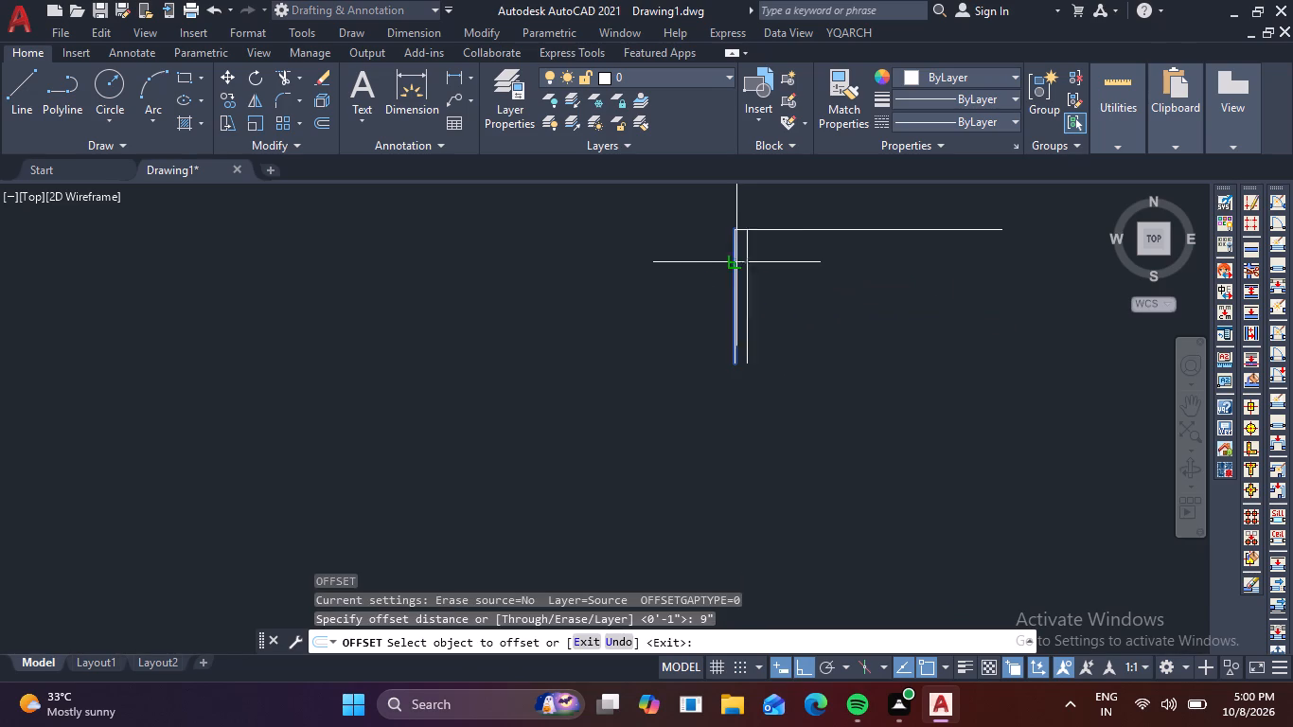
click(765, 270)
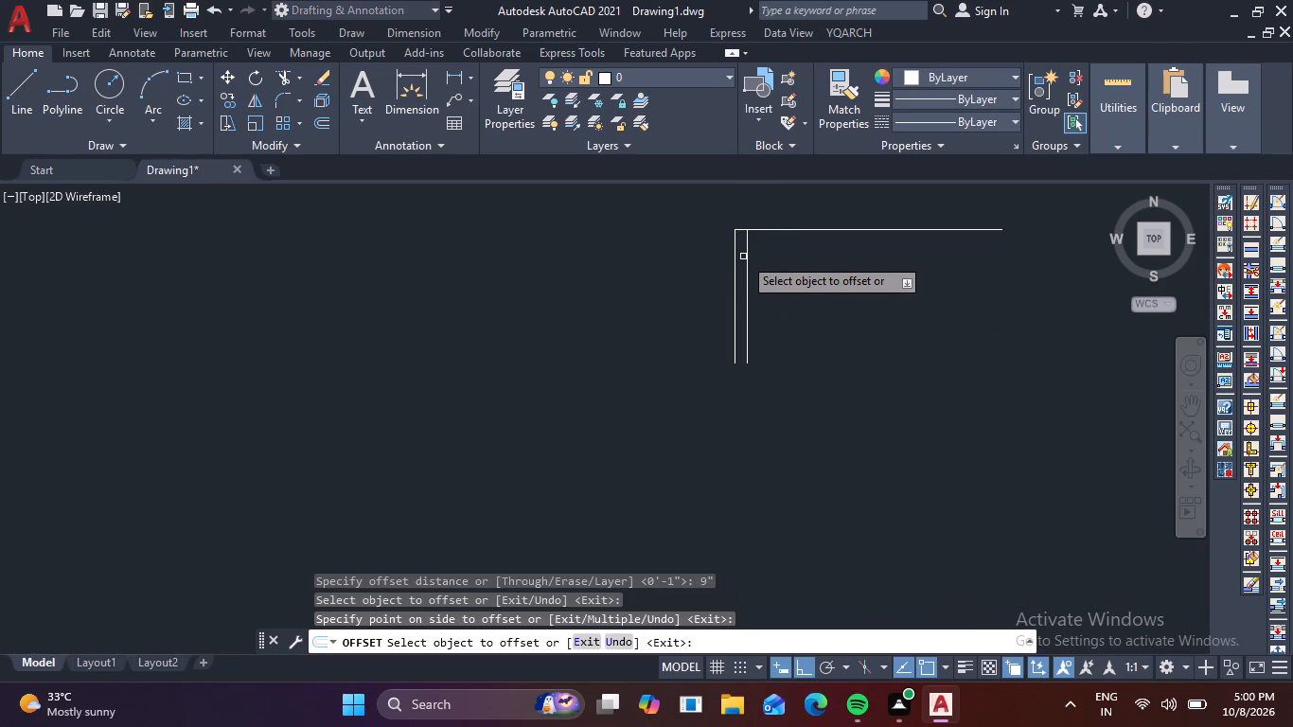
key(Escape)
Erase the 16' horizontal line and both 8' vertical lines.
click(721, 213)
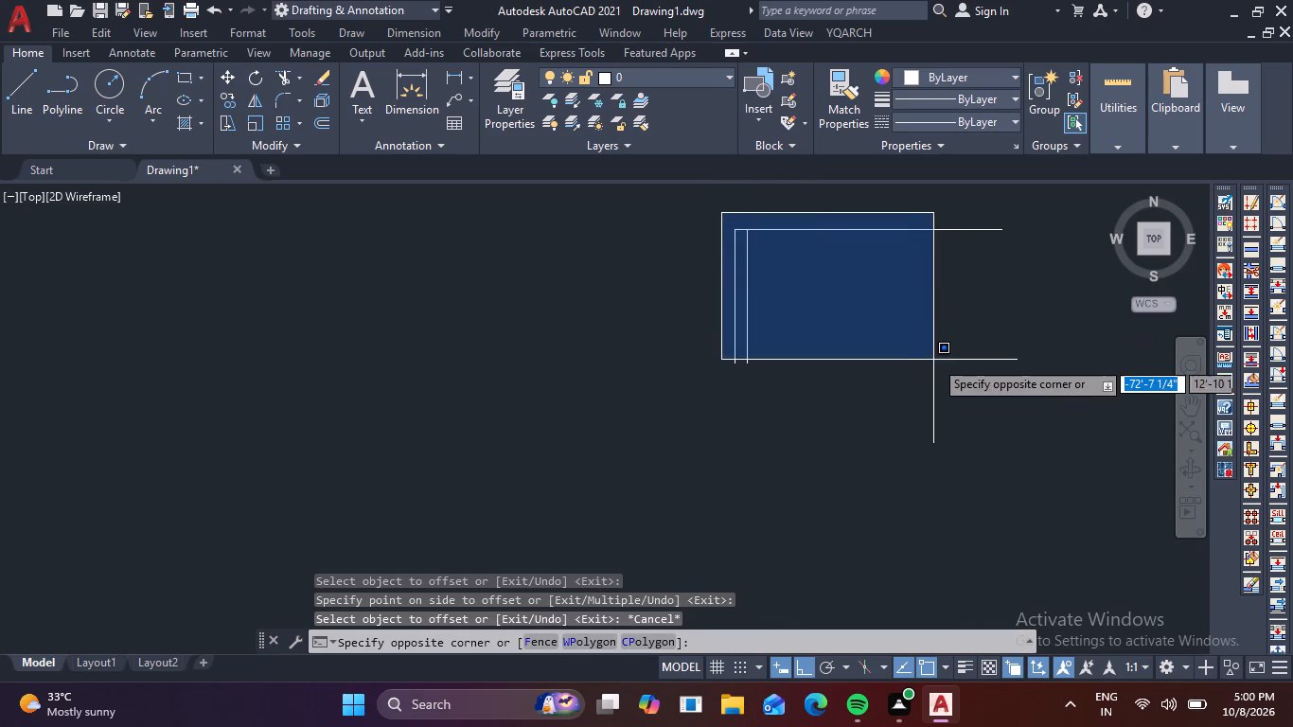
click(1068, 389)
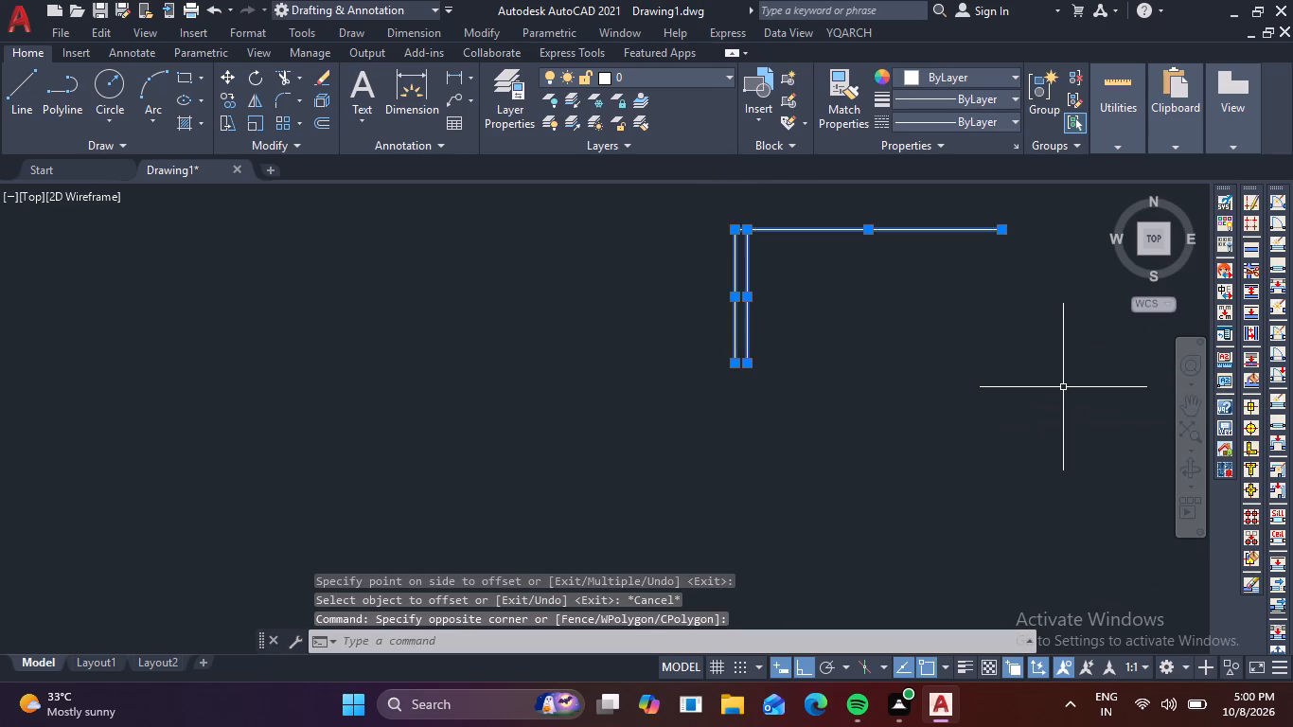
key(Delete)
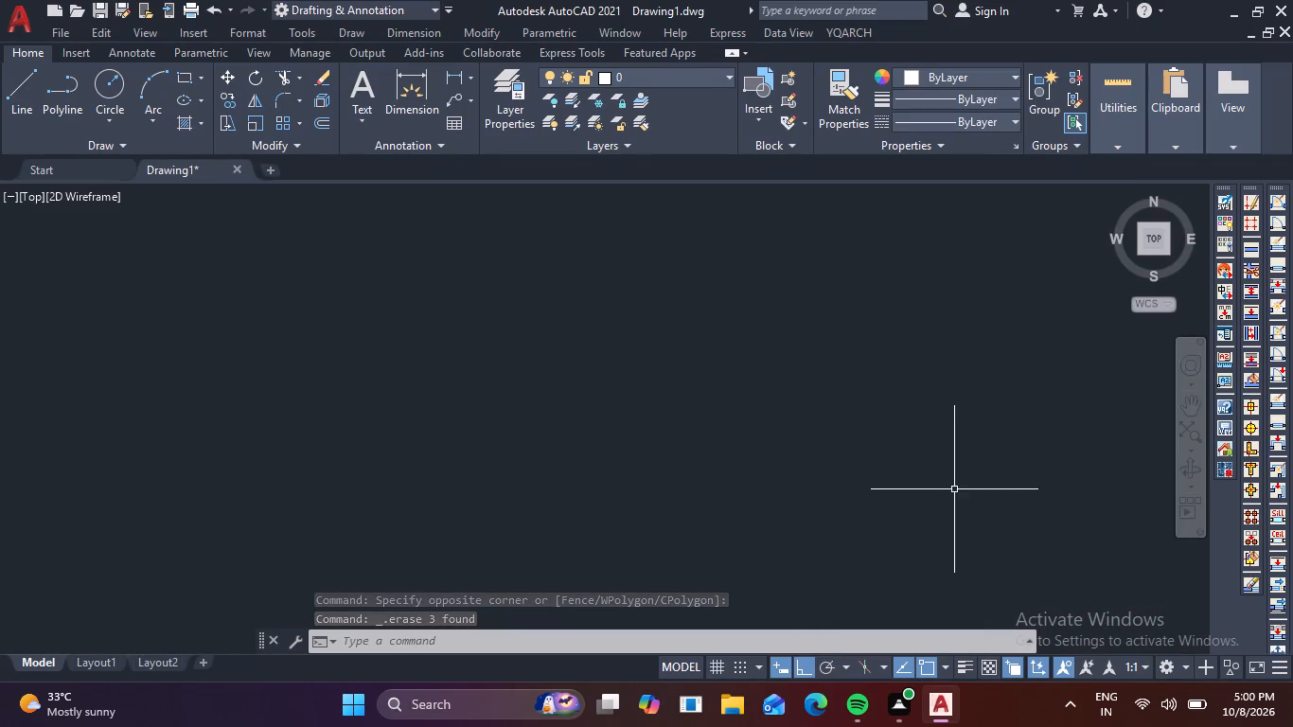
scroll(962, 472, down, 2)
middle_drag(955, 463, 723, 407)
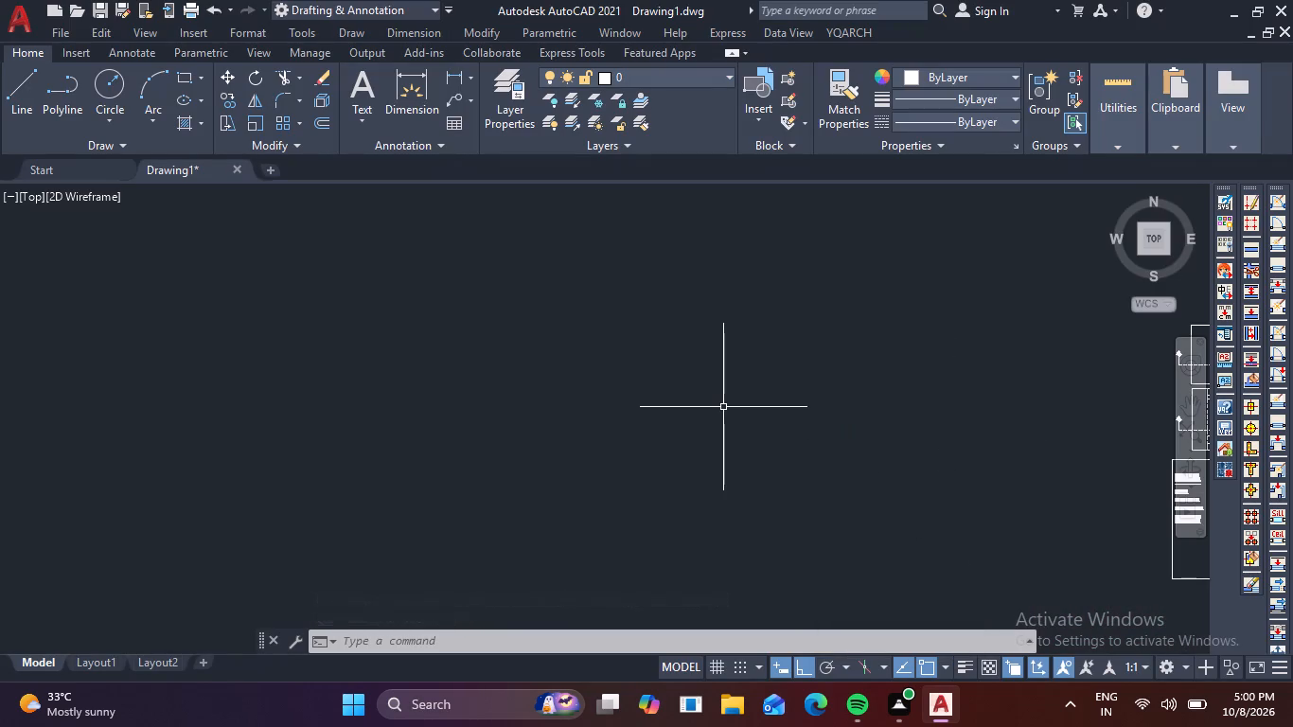
Save the drawing in the Documents folder under the file name STAIR.
key(ctrl+s)
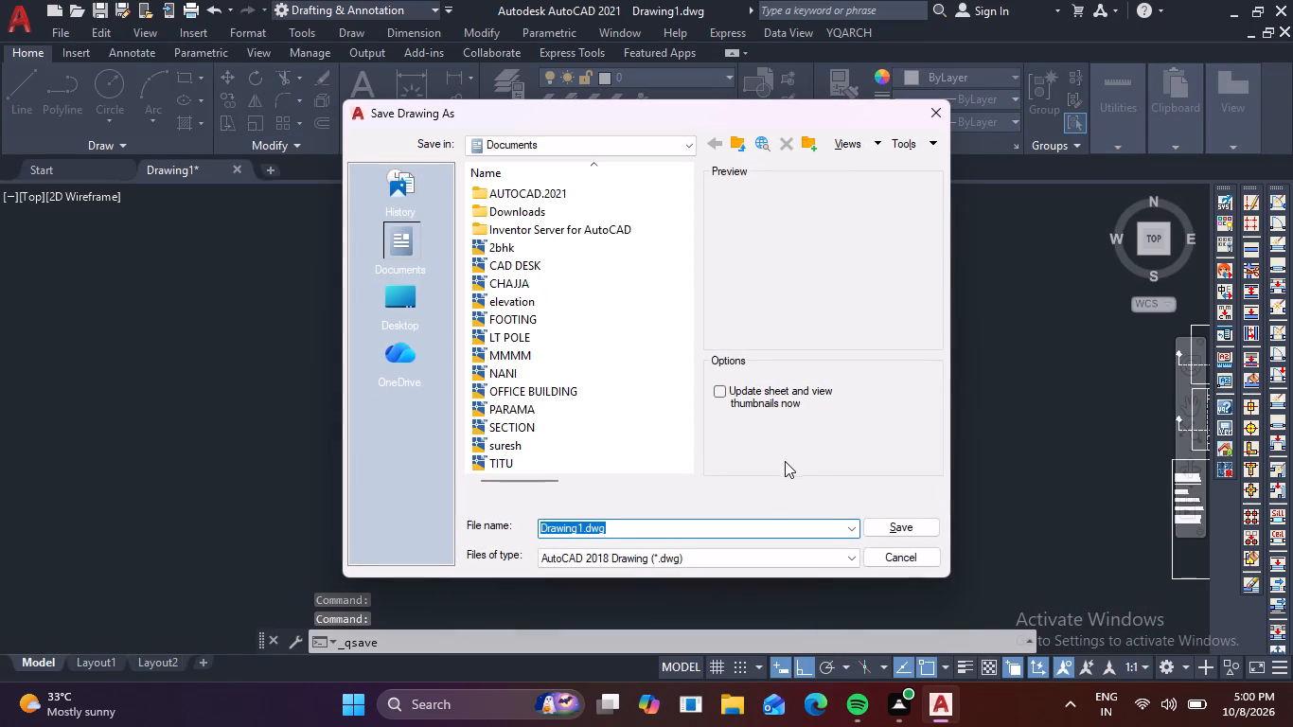
key(BackSpace)
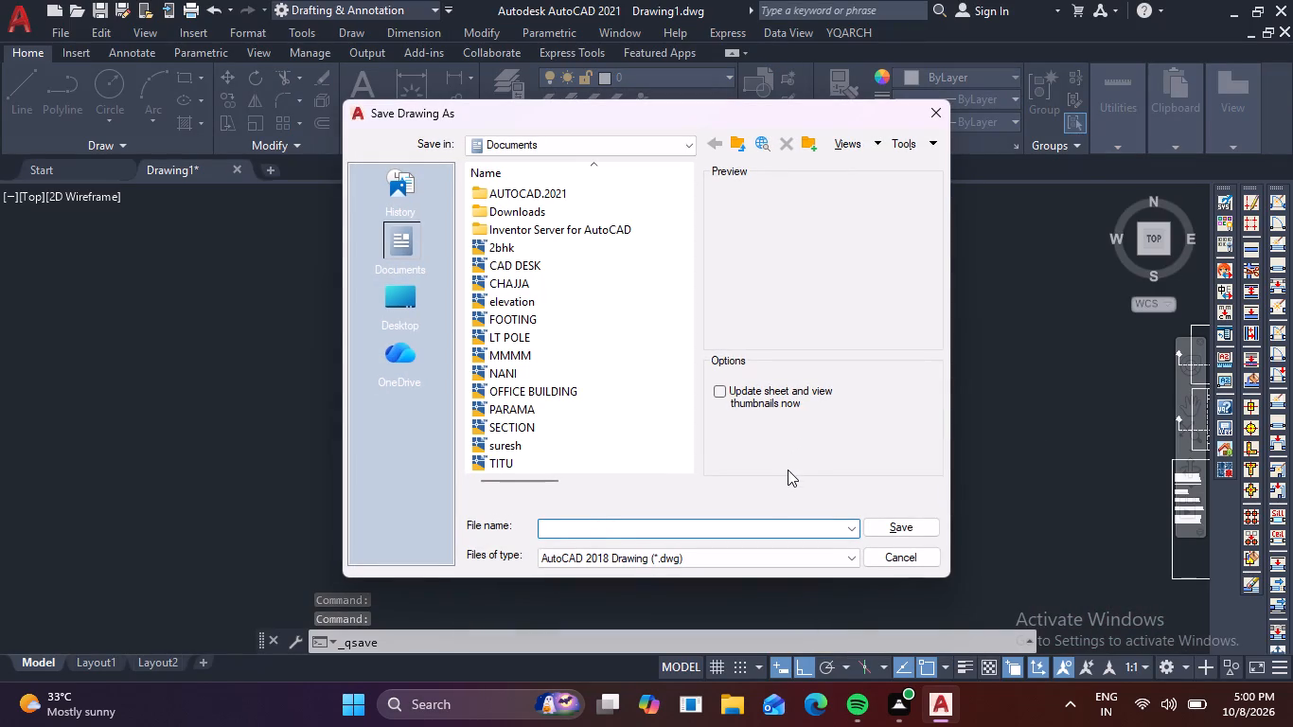
text(AT)
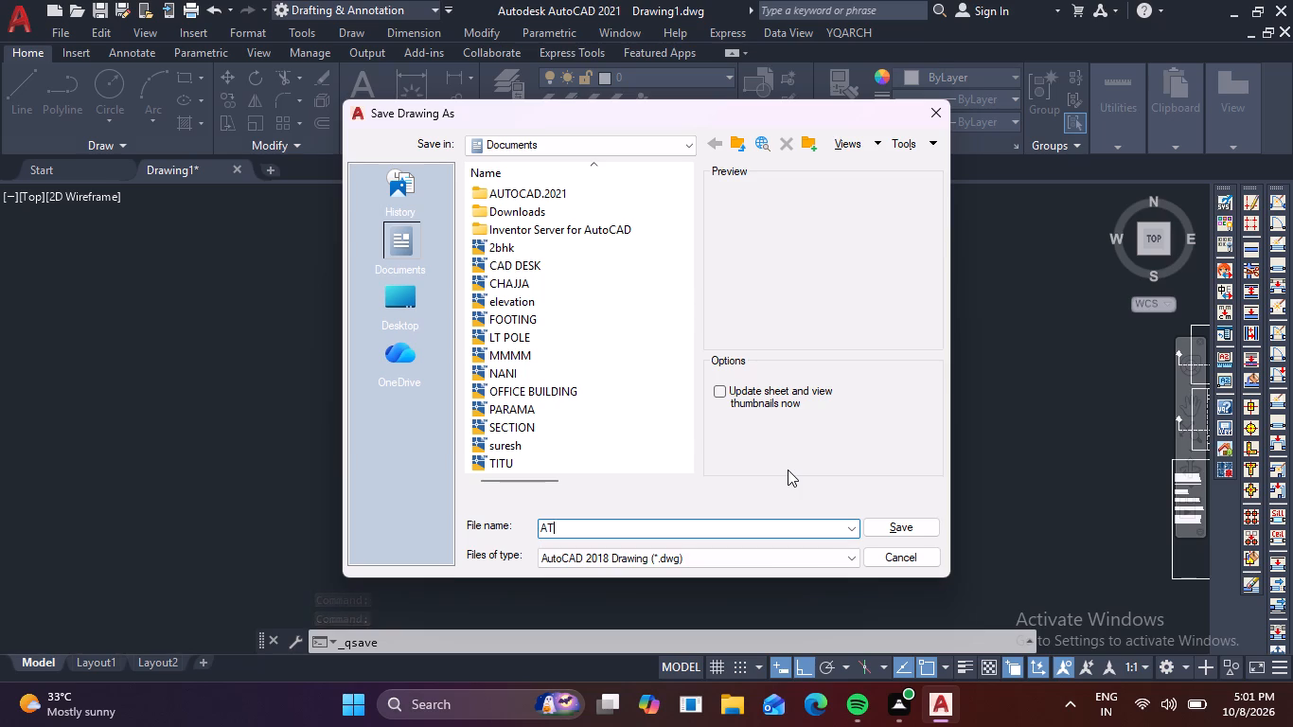
key(BackSpace)
key(BackSpace)
text(STA)
text(IR)
click(902, 528)
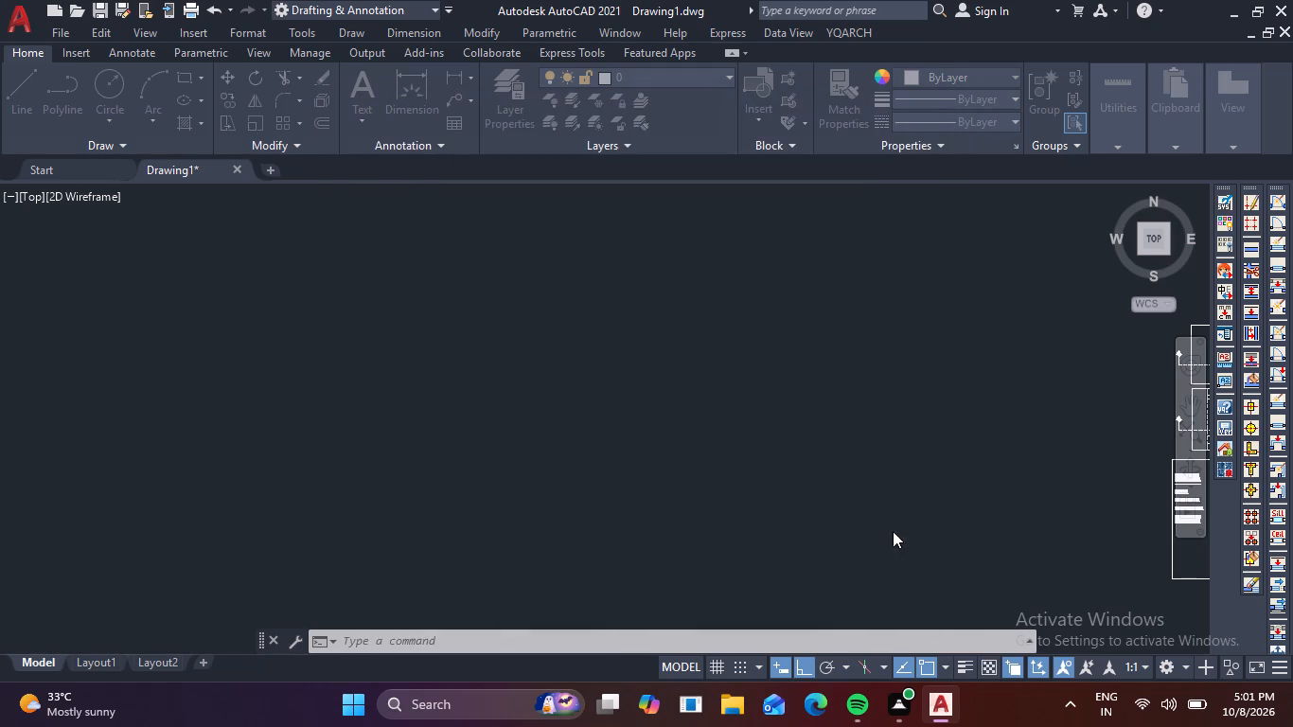
Set up a plot with the previous plot's settings and a plot window enclosing both stair plans and framed section J-J.
scroll(841, 474, down, 3)
scroll(972, 467, up, 2)
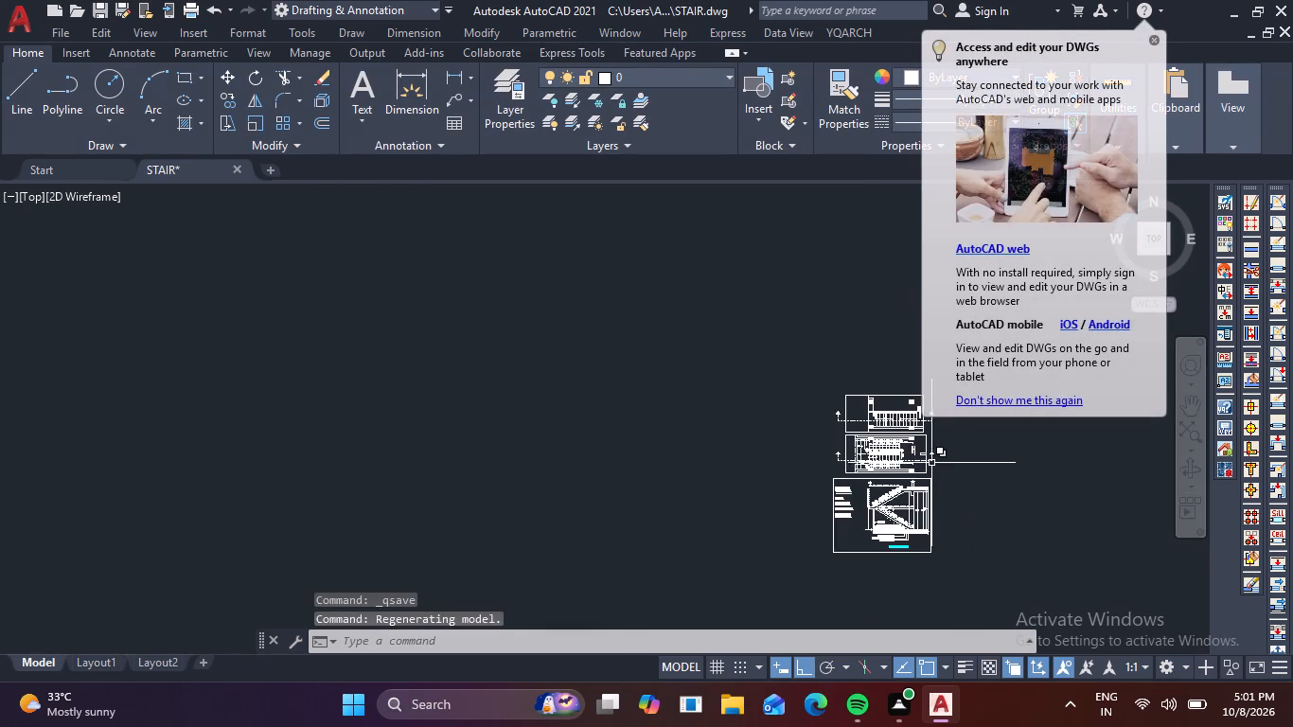
scroll(918, 463, up, 1)
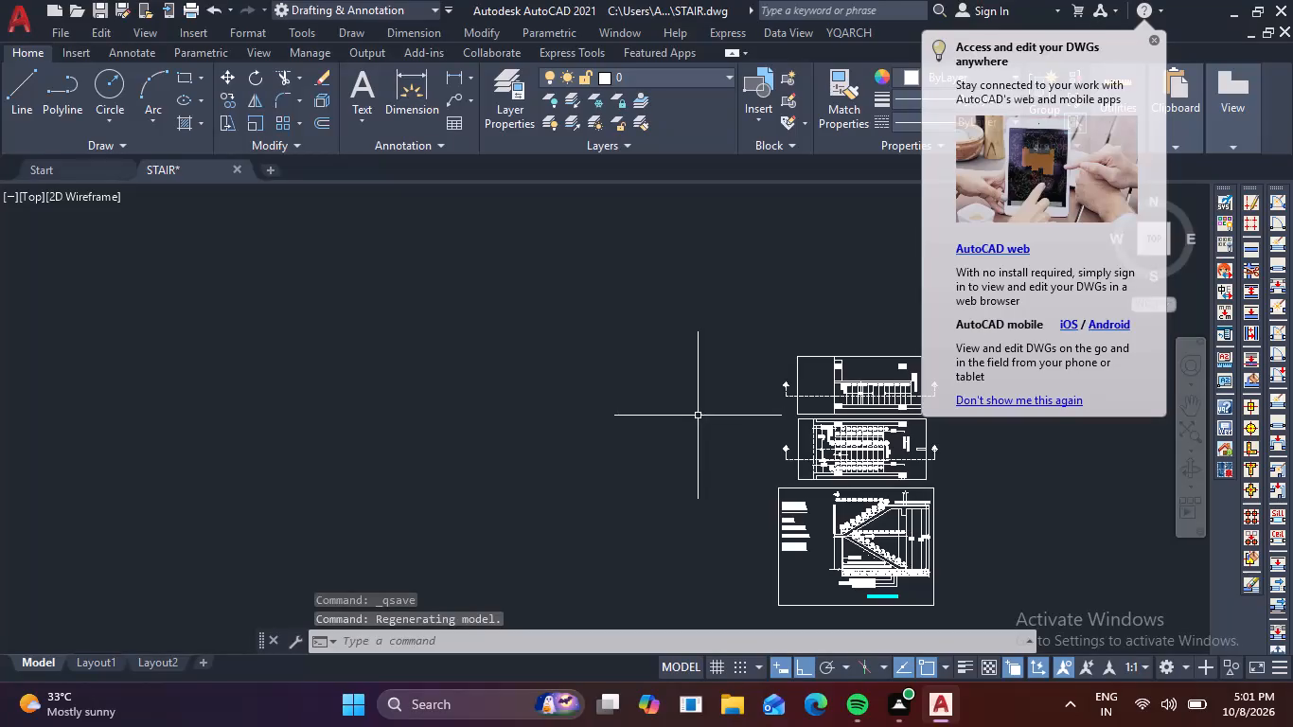
key(ctrl+p)
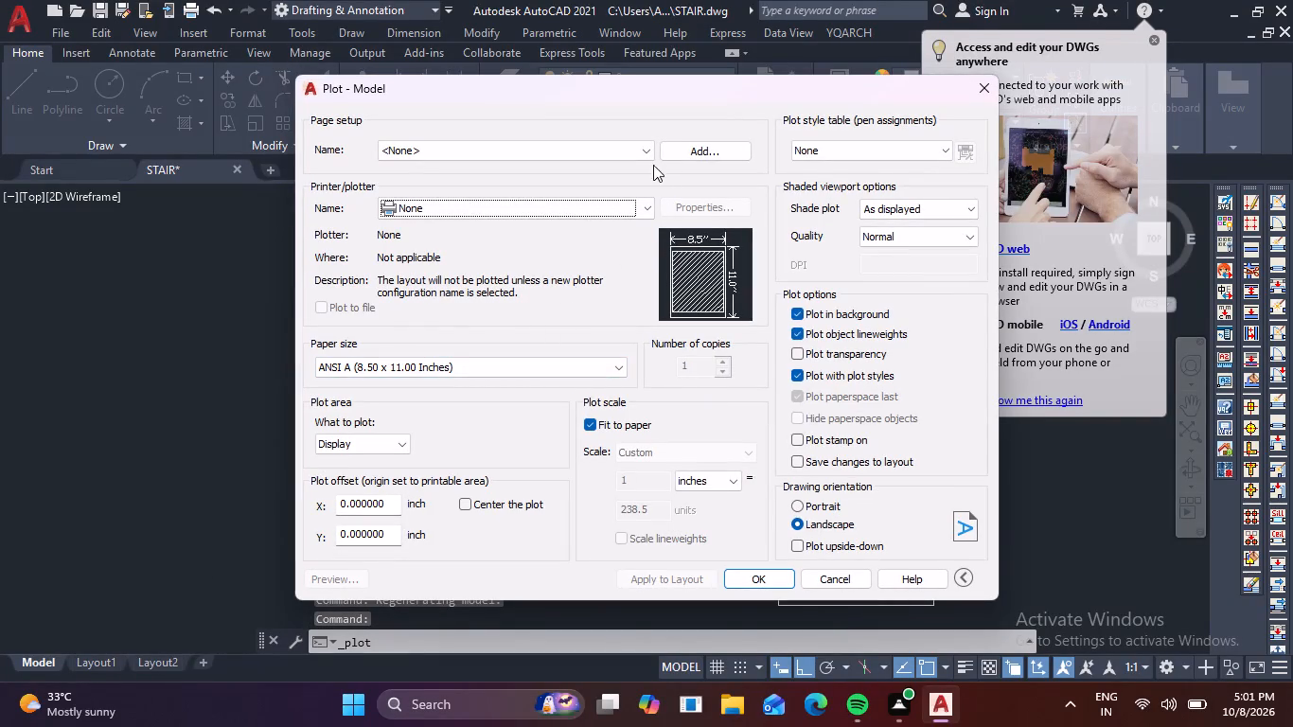
click(647, 147)
click(603, 177)
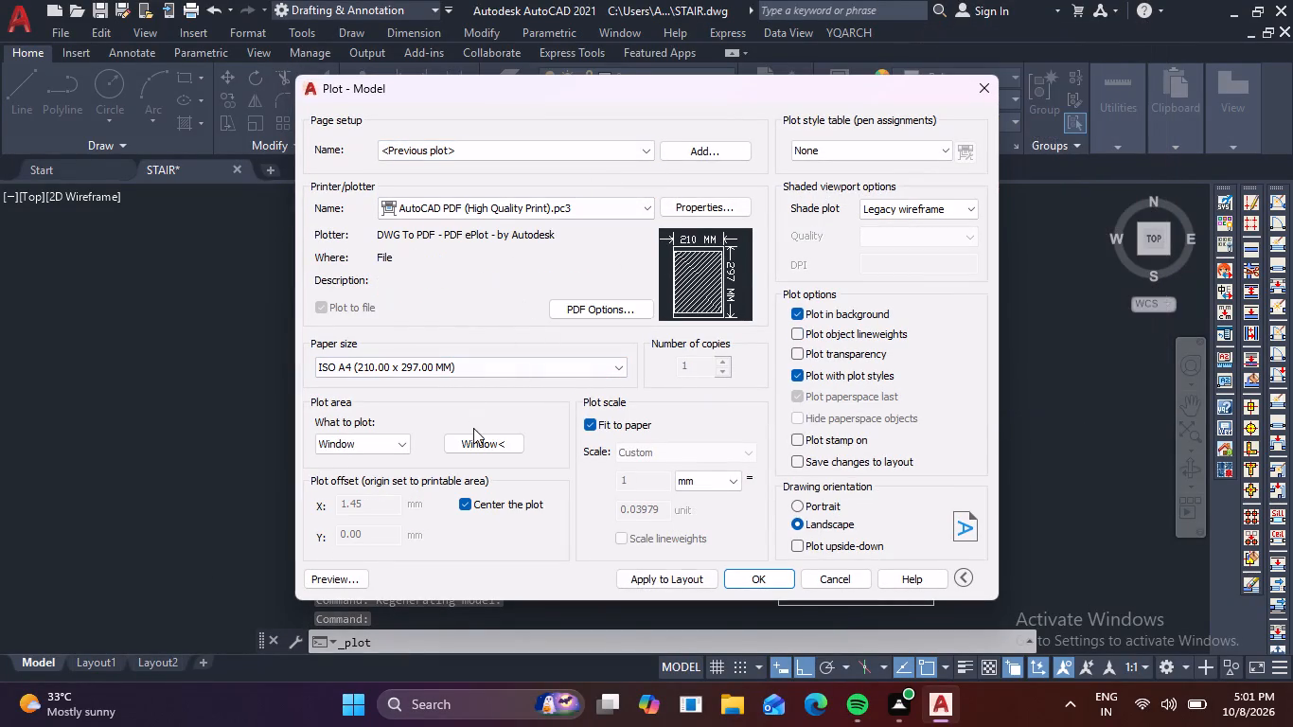
click(476, 442)
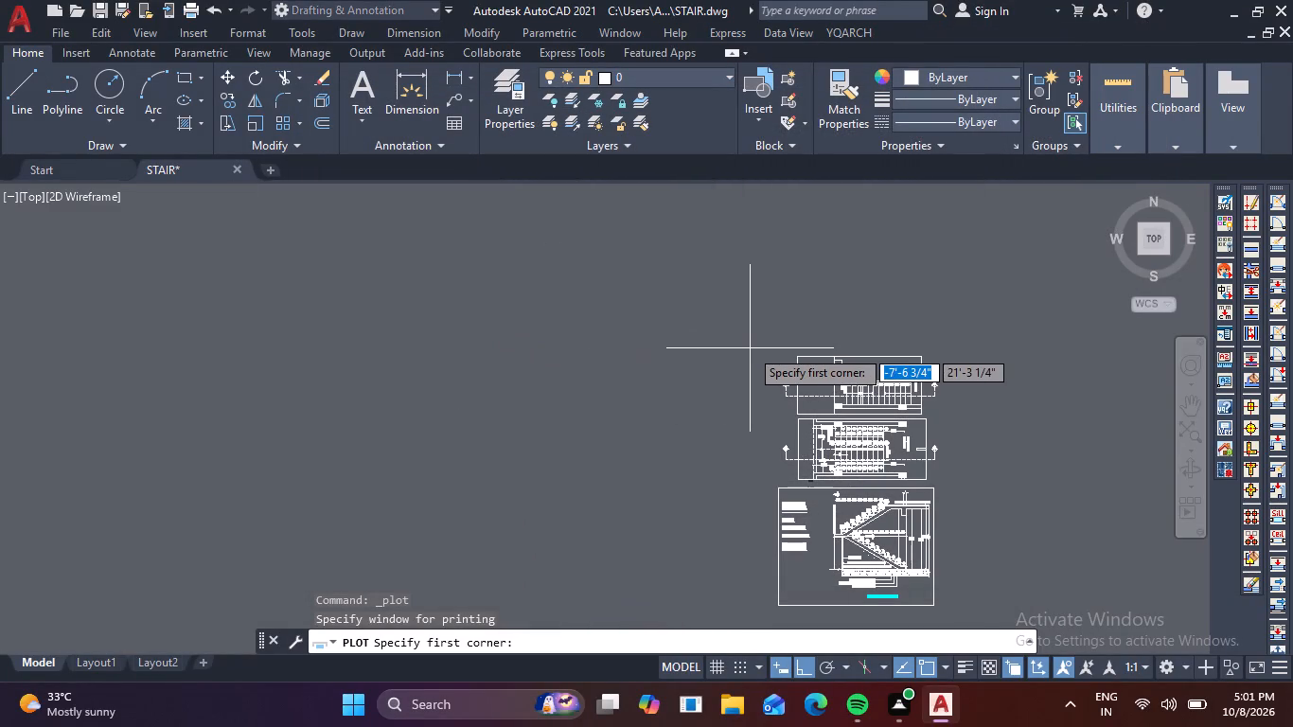
click(751, 348)
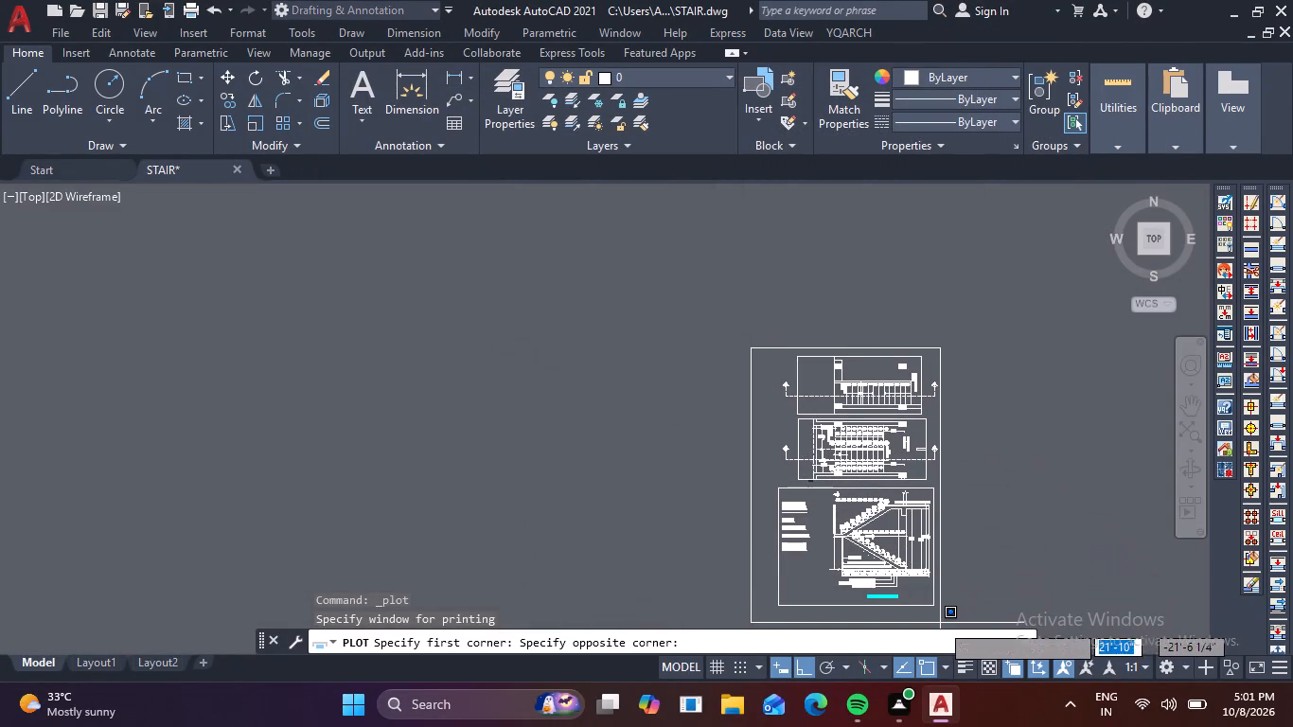
click(940, 623)
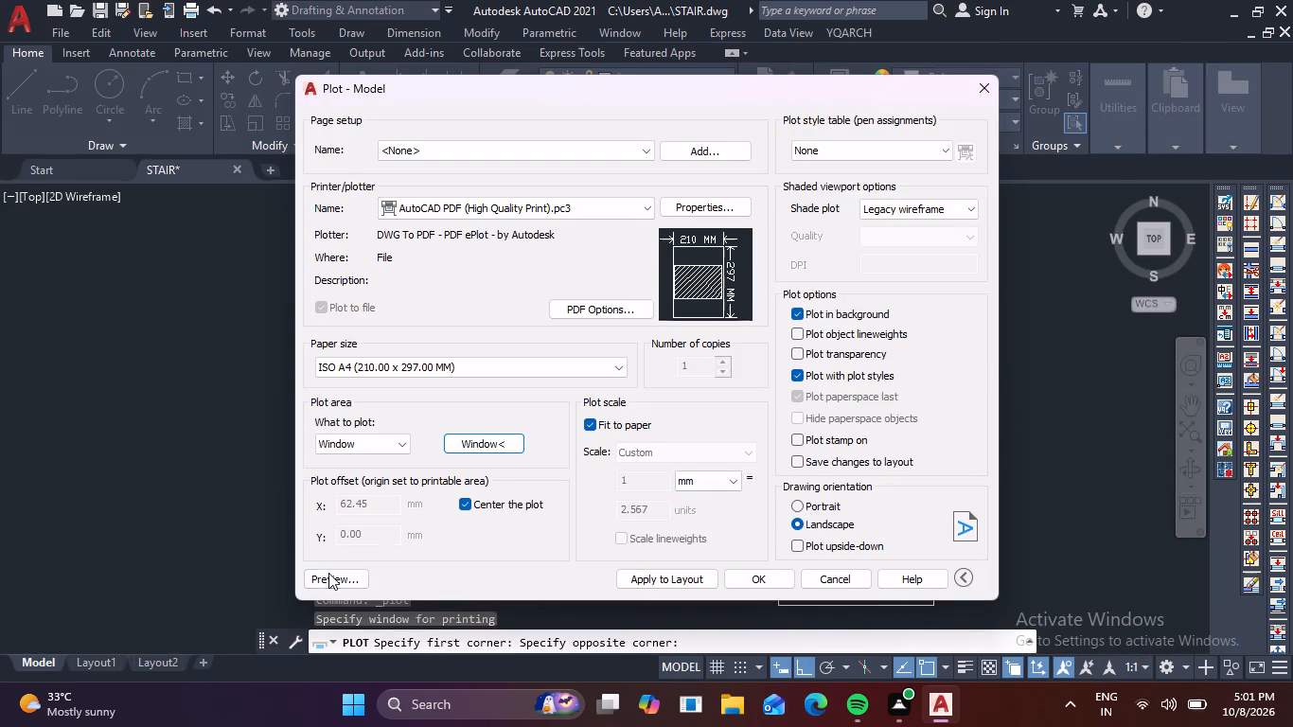
Preview the plot and examine the section and both stair plans on the sheet.
click(328, 575)
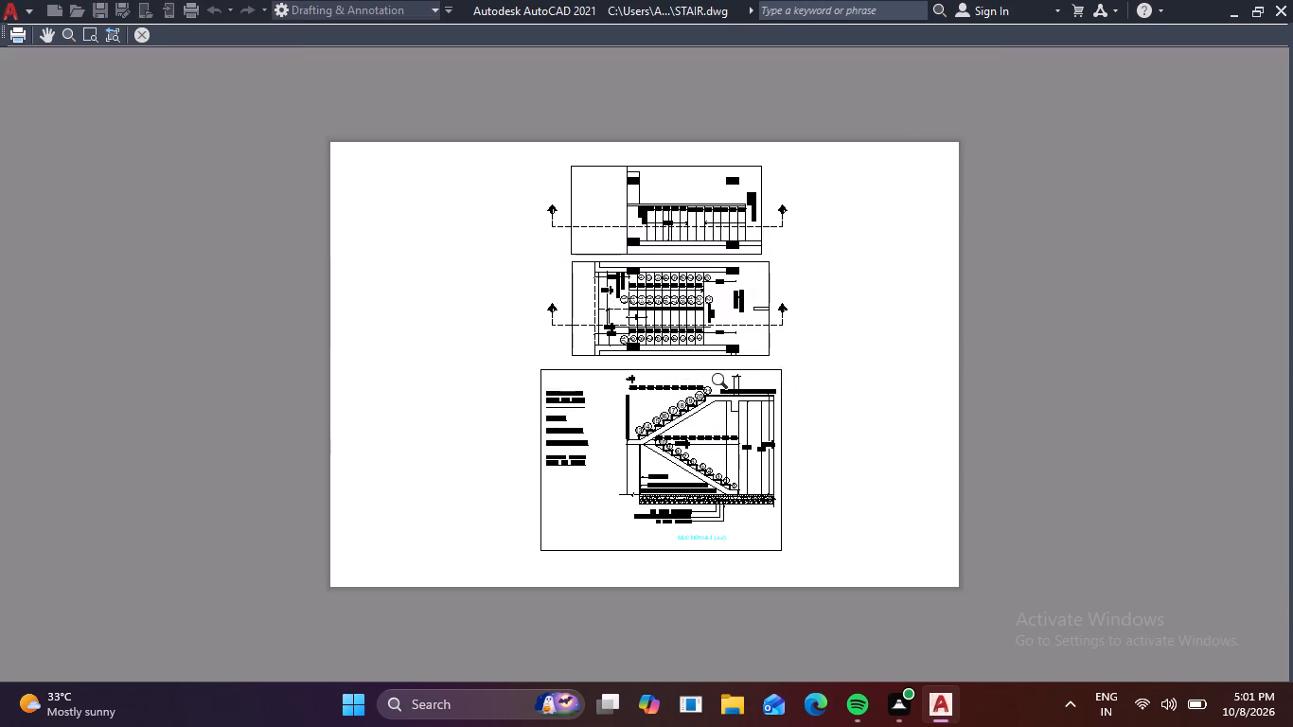
scroll(728, 389, up, 2)
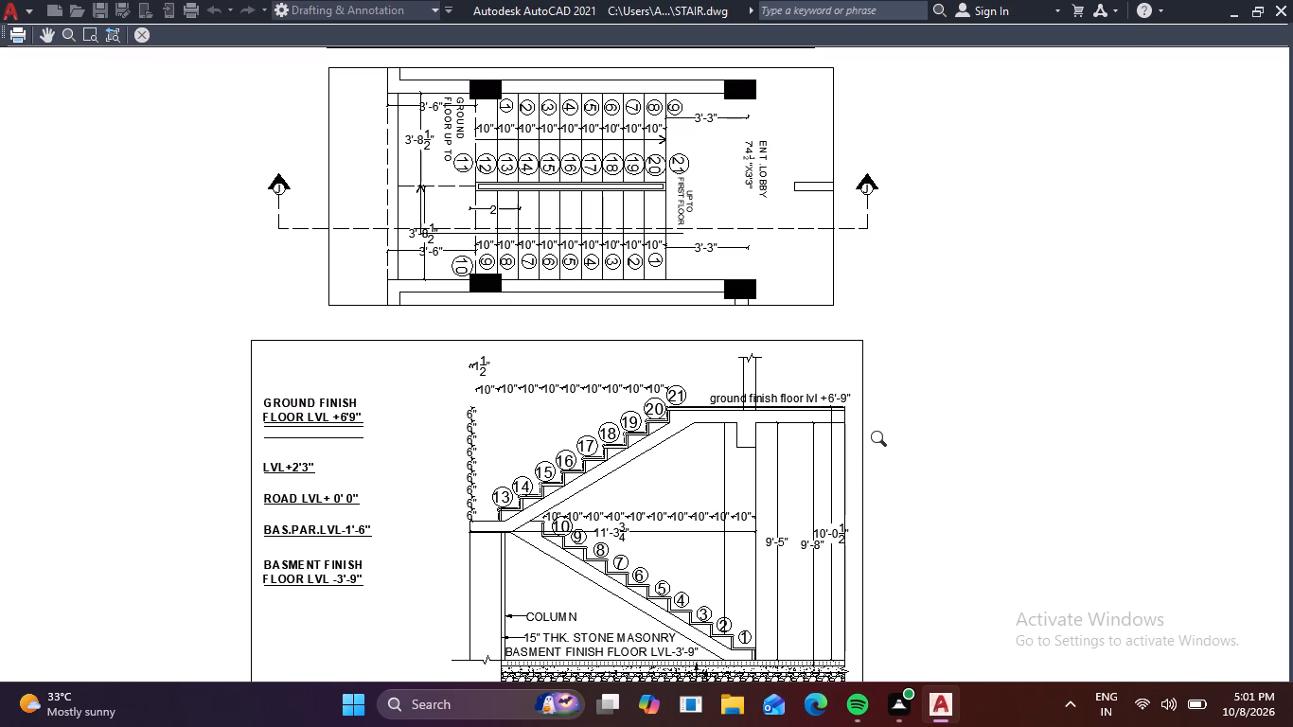
middle_drag(884, 444, 947, 350)
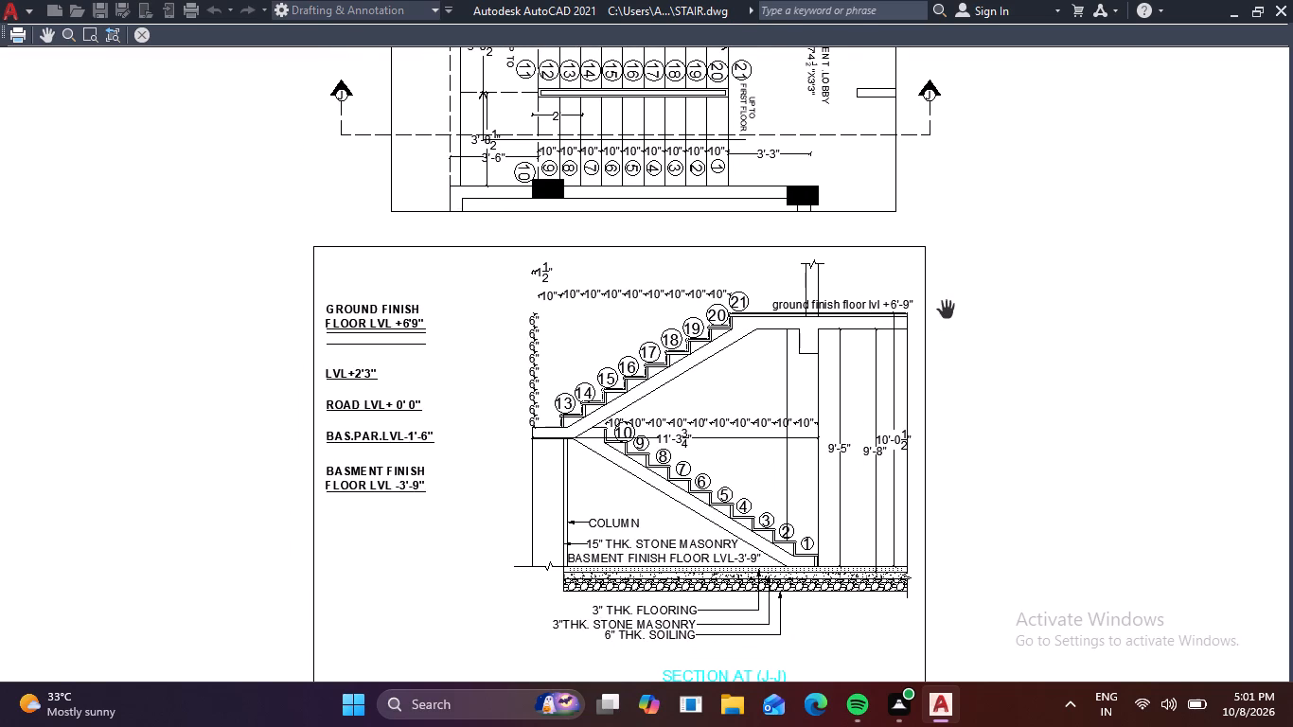
middle_drag(947, 310, 949, 468)
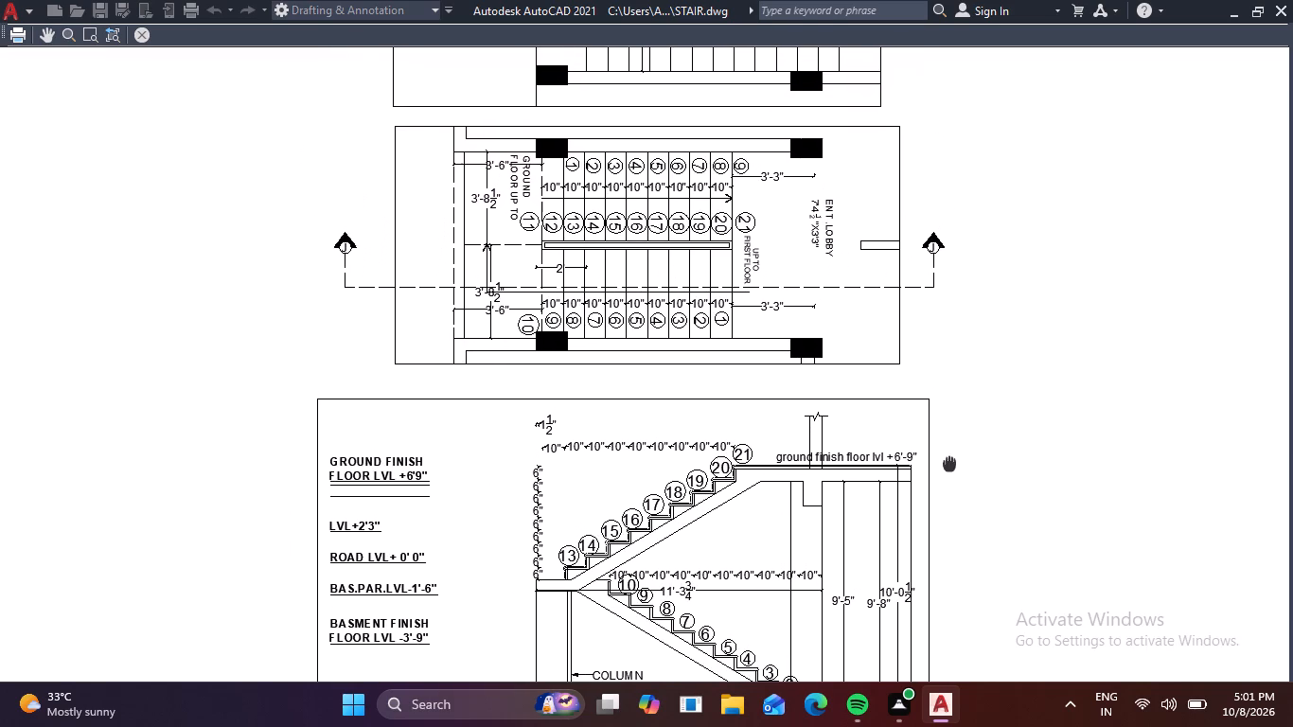
middle_drag(949, 468, 944, 676)
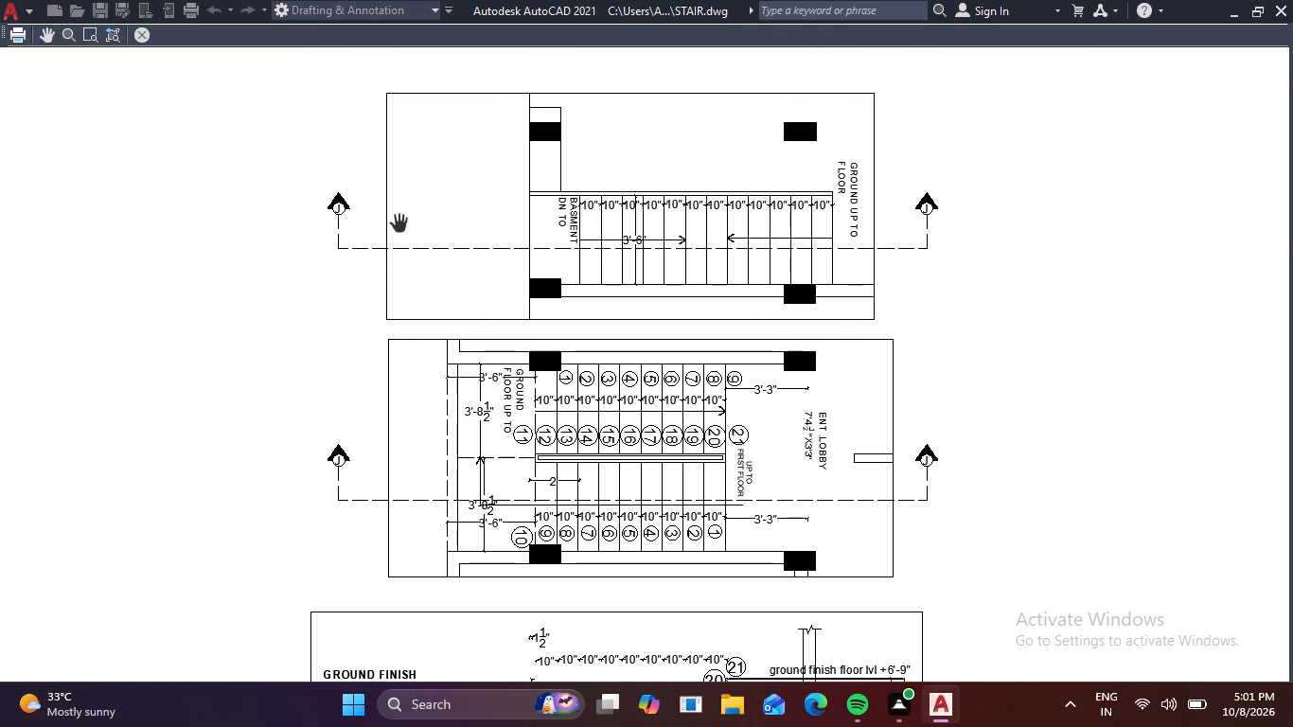
click(142, 39)
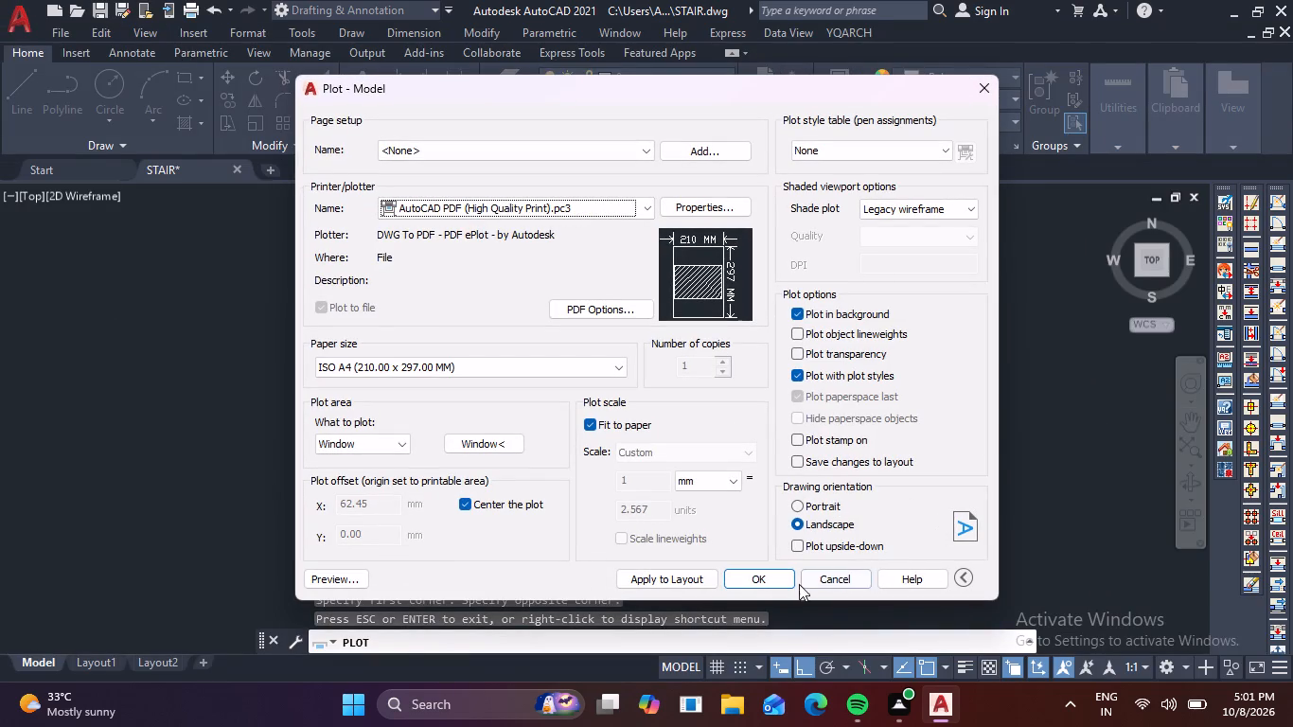
Apply the plot settings to the layout and plot the window to STAIR-Model.pdf in the Documents folder.
click(700, 581)
click(764, 580)
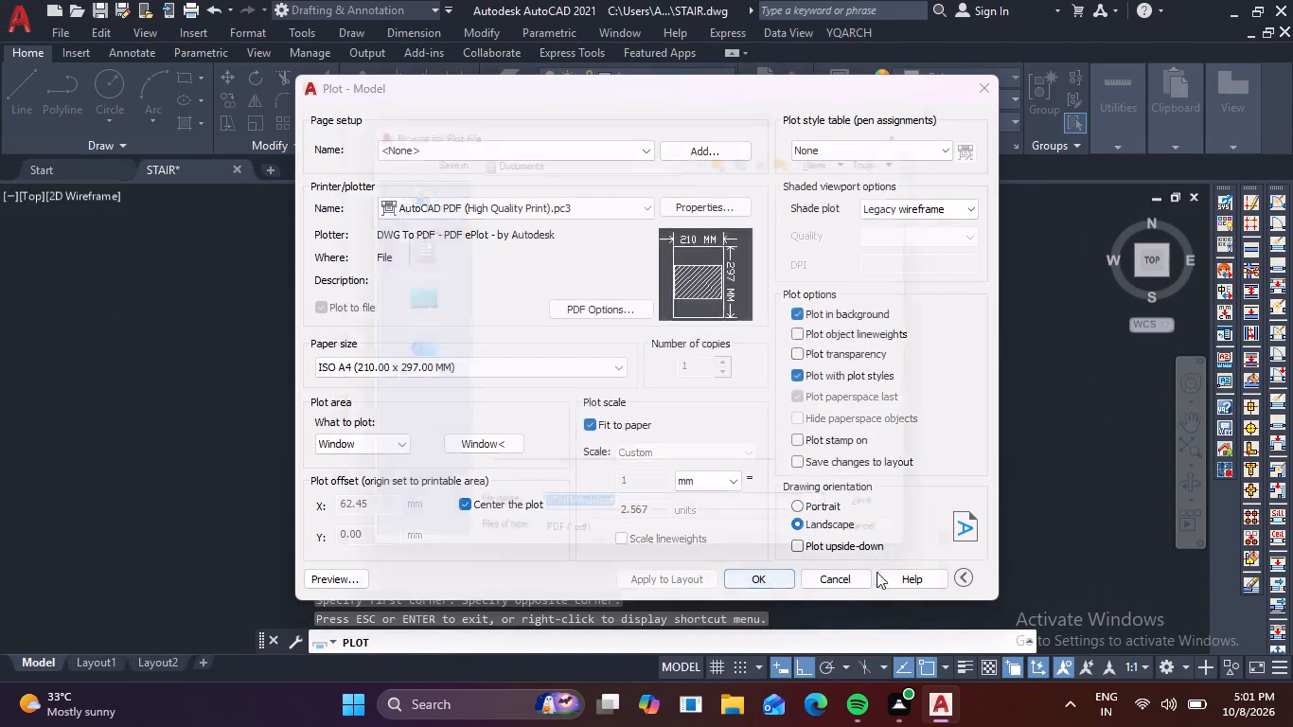
click(920, 528)
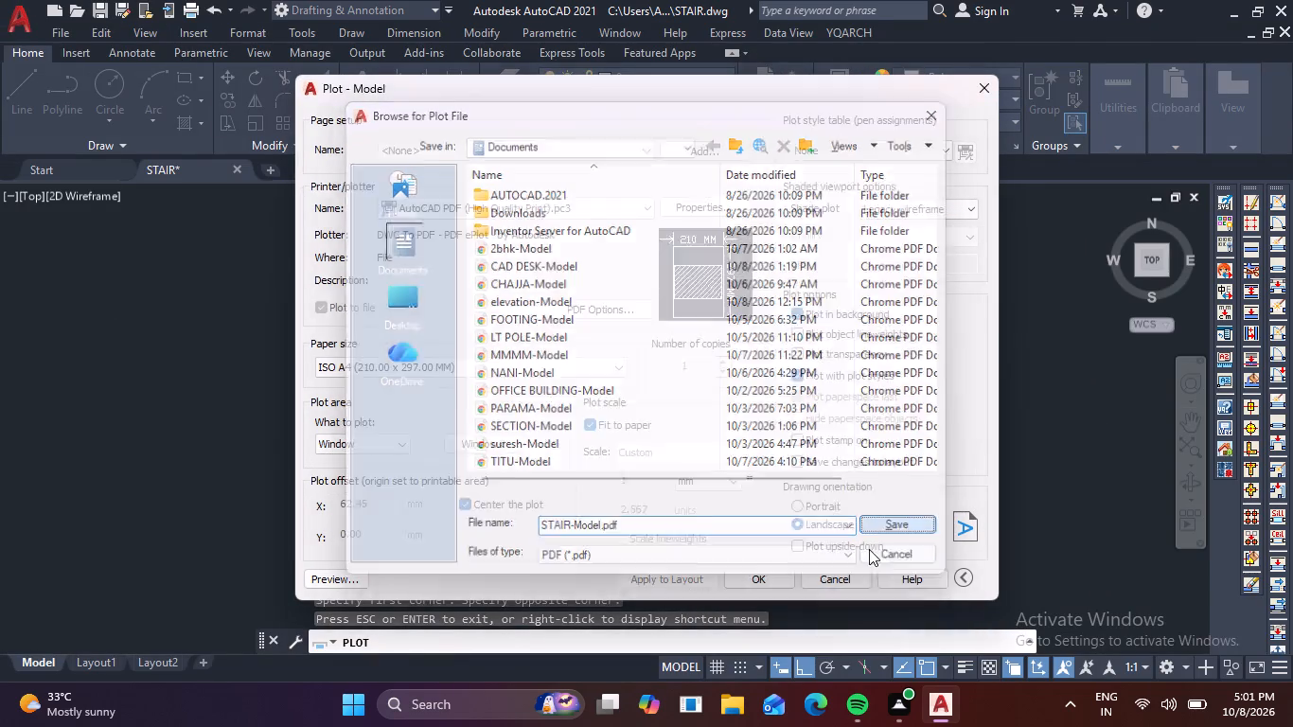
click(790, 370)
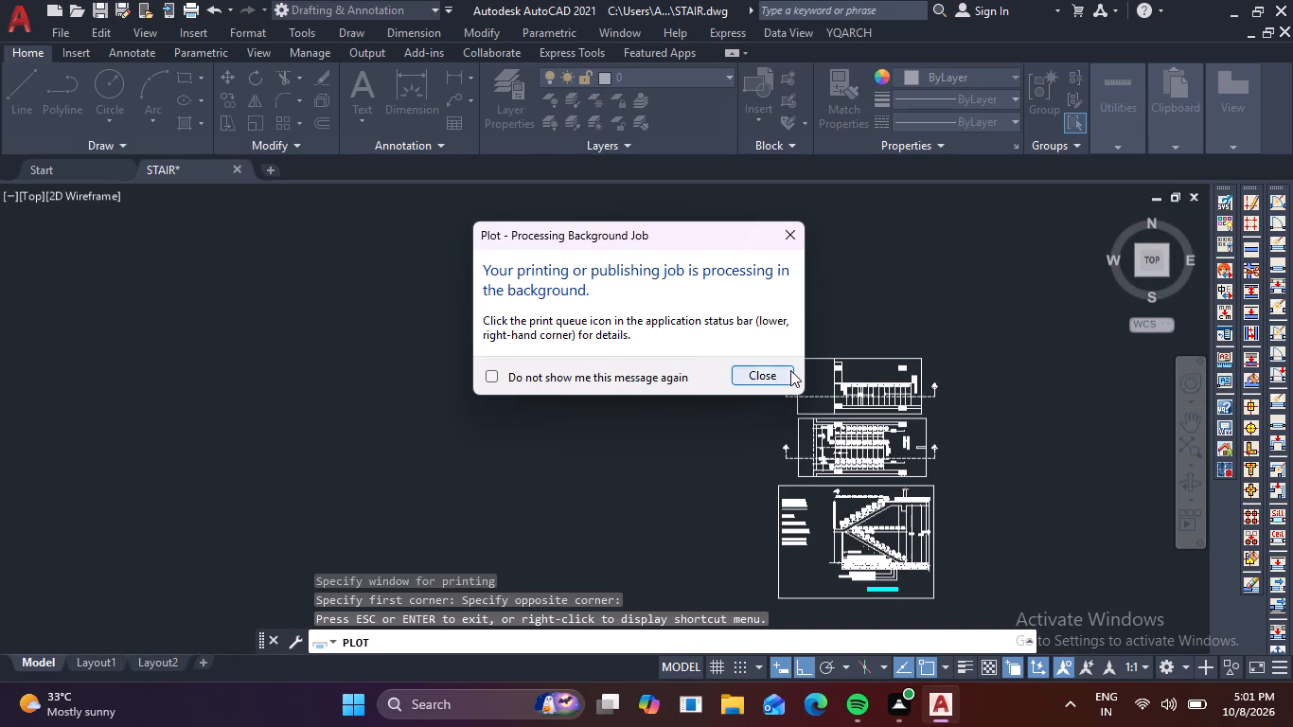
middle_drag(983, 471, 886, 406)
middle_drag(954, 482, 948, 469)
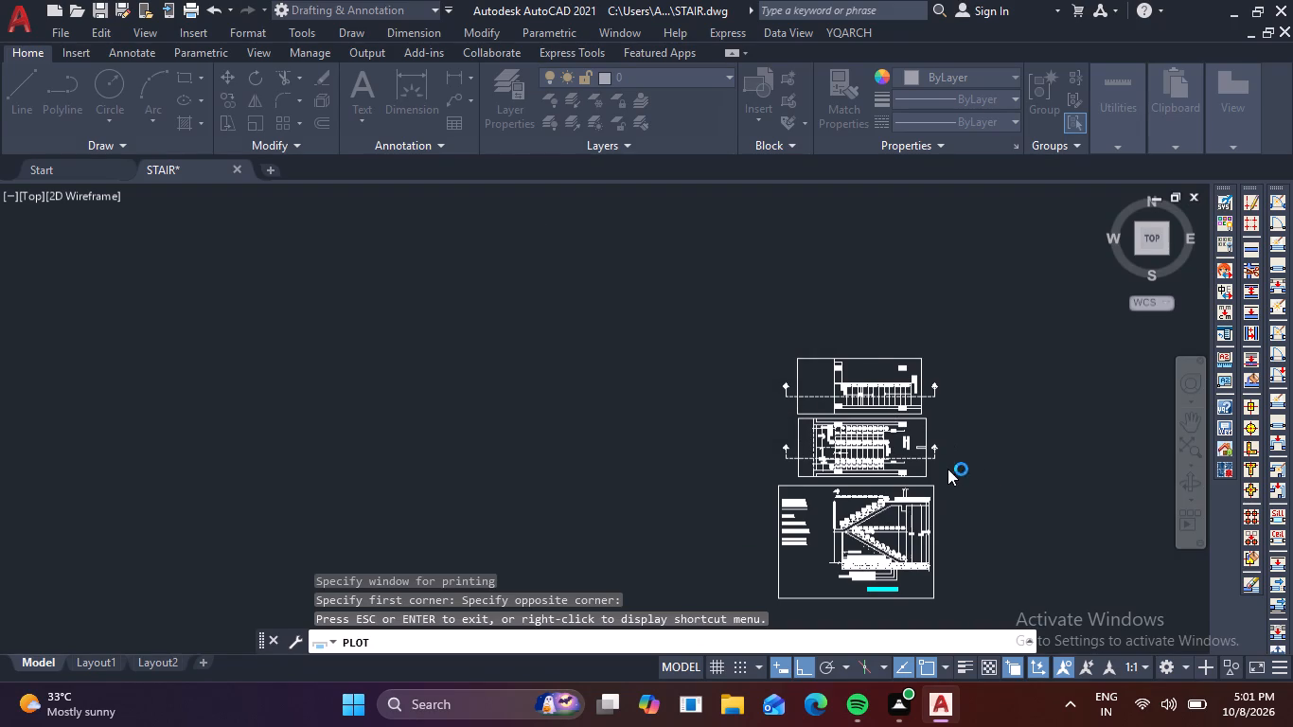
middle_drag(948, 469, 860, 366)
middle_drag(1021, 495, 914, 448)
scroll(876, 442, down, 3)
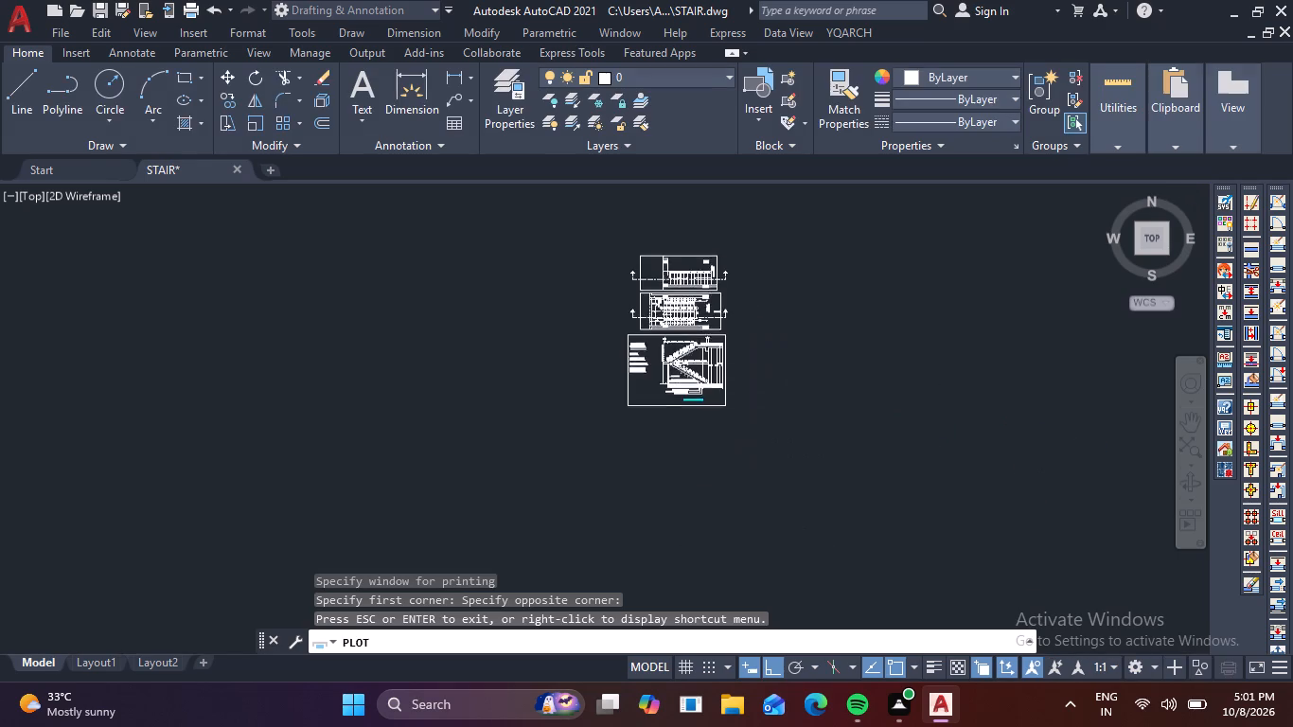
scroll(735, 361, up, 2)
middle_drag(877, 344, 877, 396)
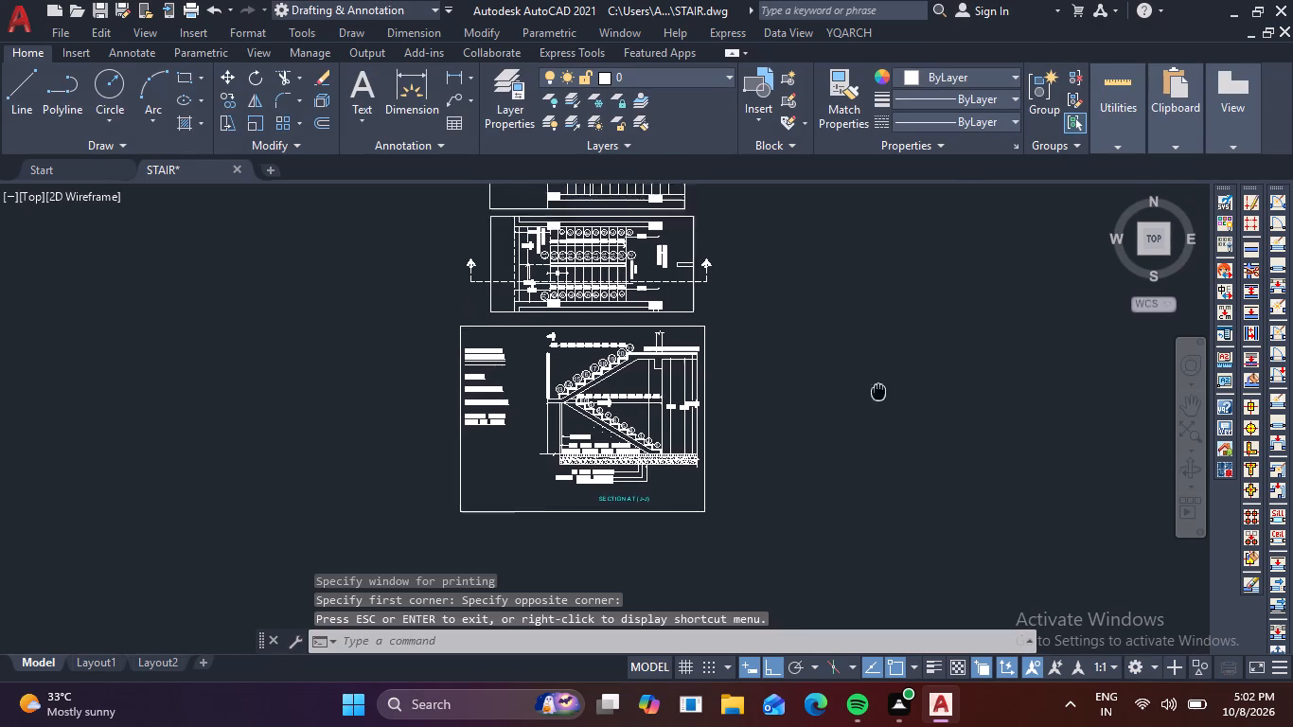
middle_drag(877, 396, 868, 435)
Query the LOGFILENAME system variable.
key(g)
key(o)
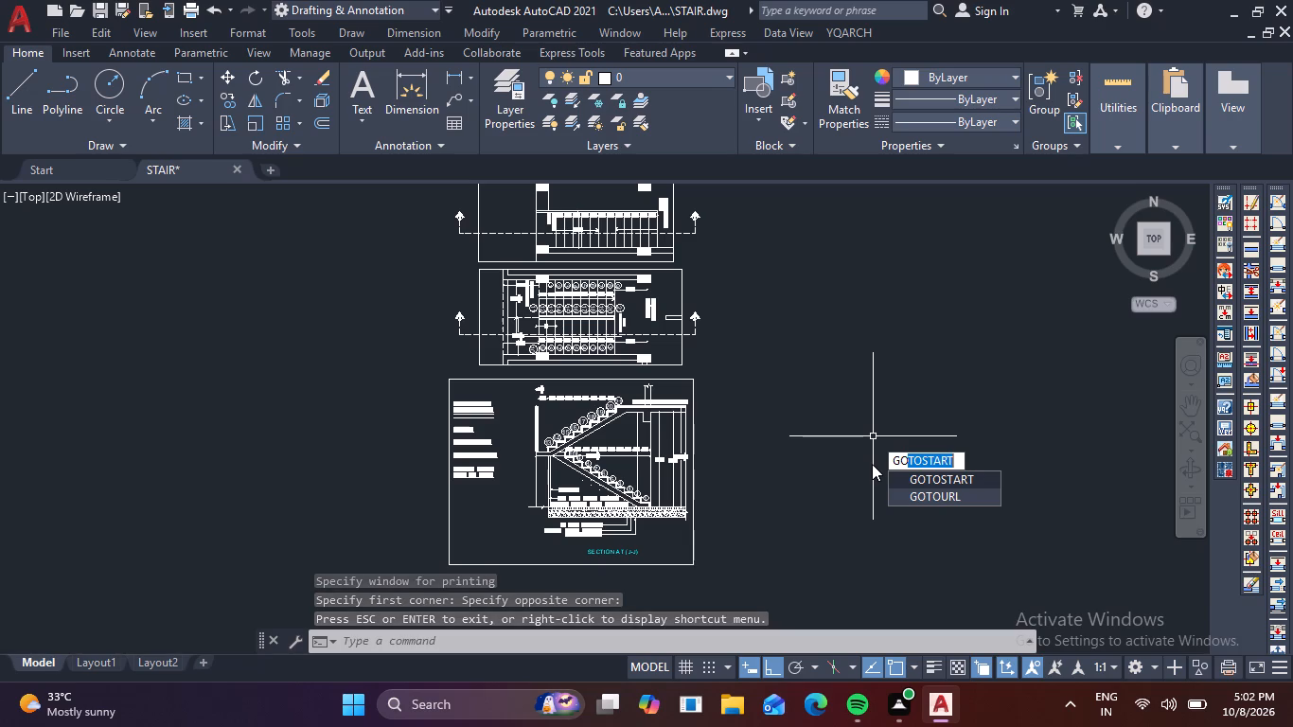
key(BackSpace)
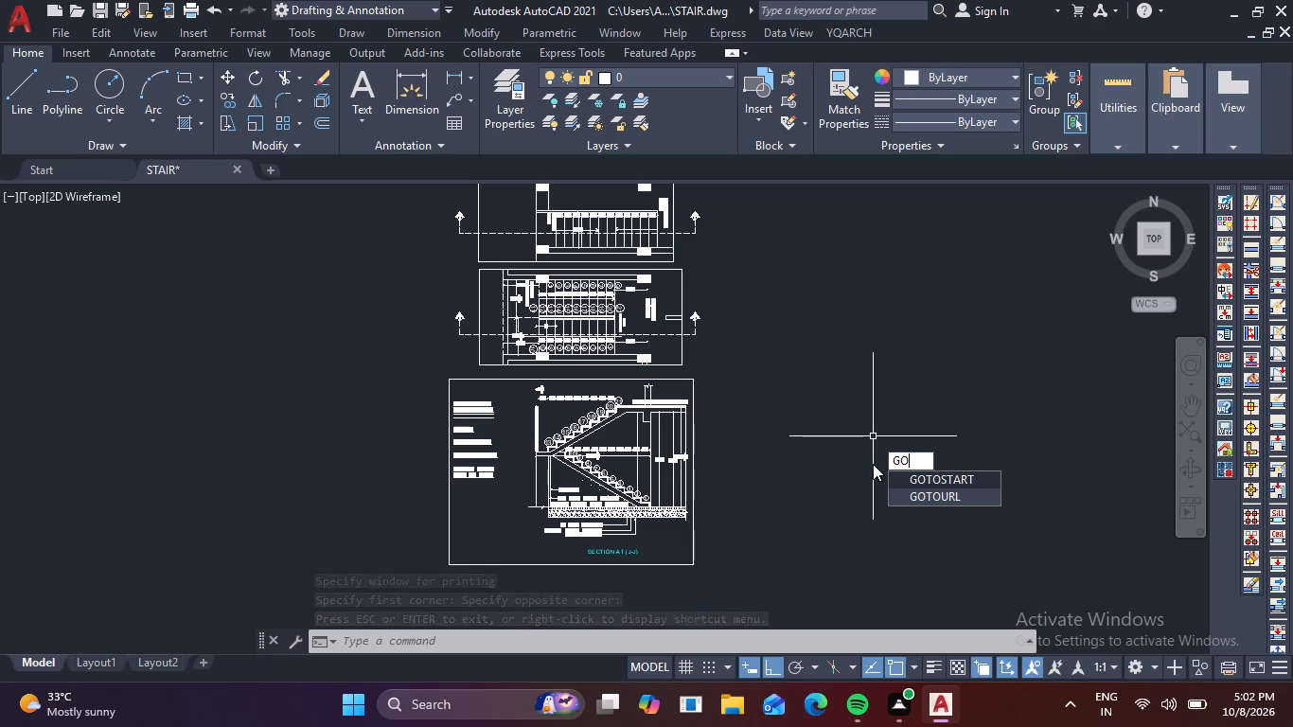
key(BackSpace)
key(BackSpace)
text(LOG)
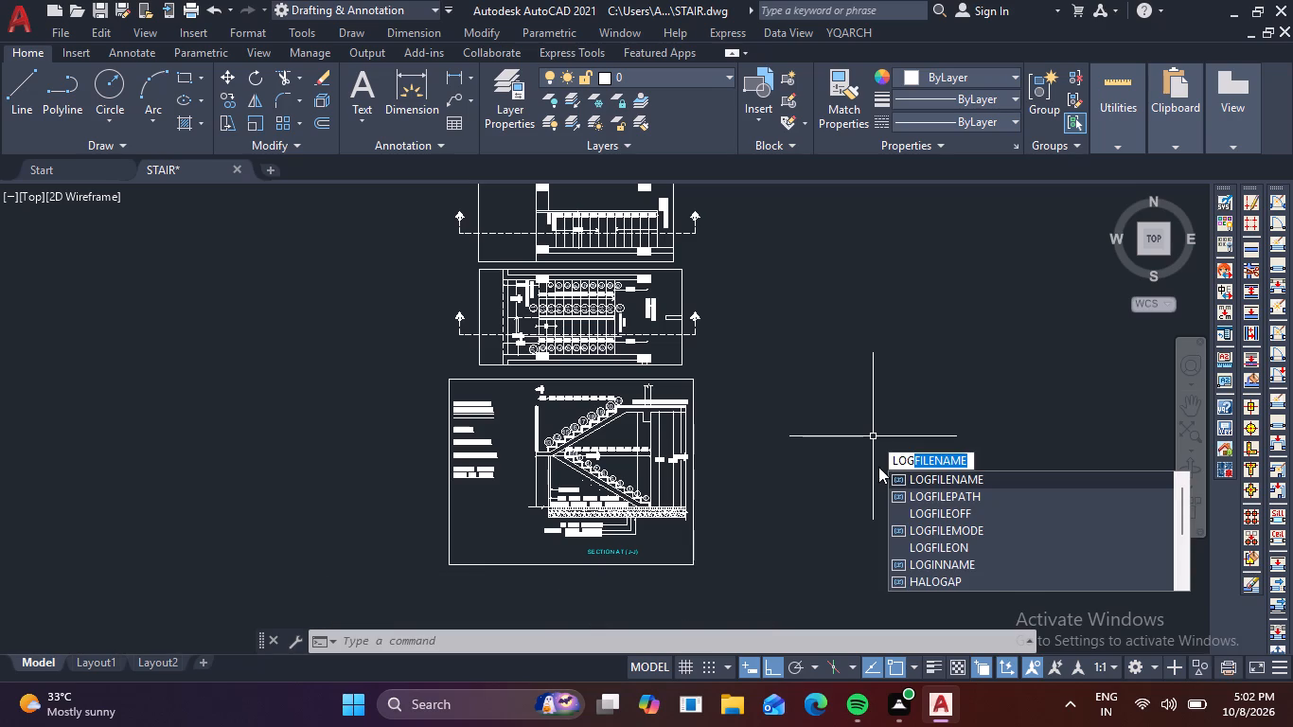
click(932, 476)
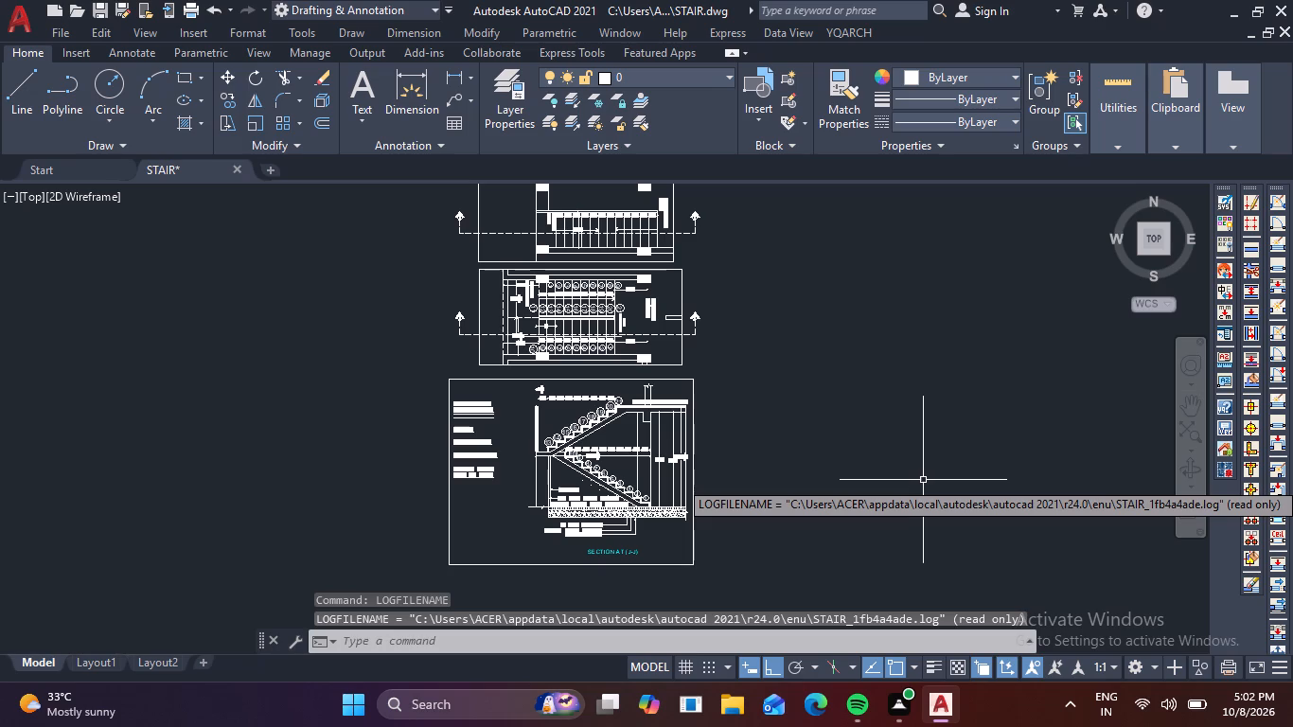